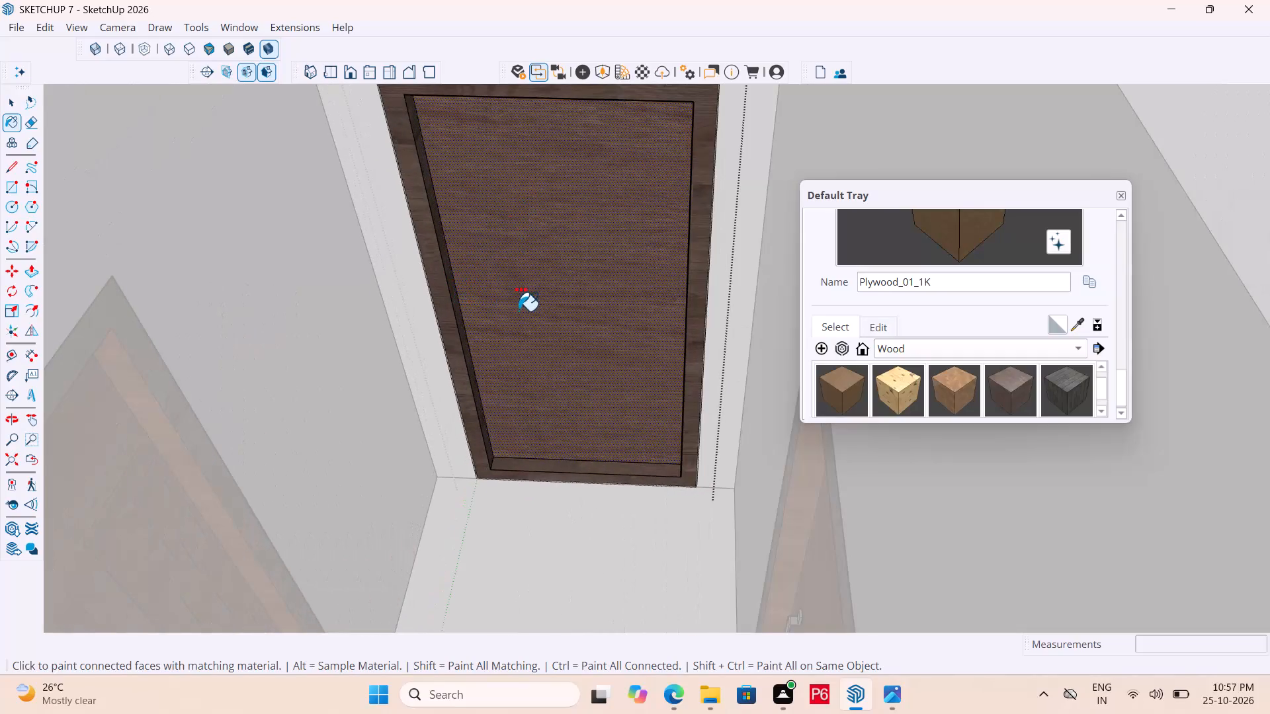
Examine the corridor-end door's repainted plywood panel from both sides of the walls and along the corridor.
{"action": "middle_click_drag", "start_coordinate": [541, 308], "coordinate": [510, 491]}
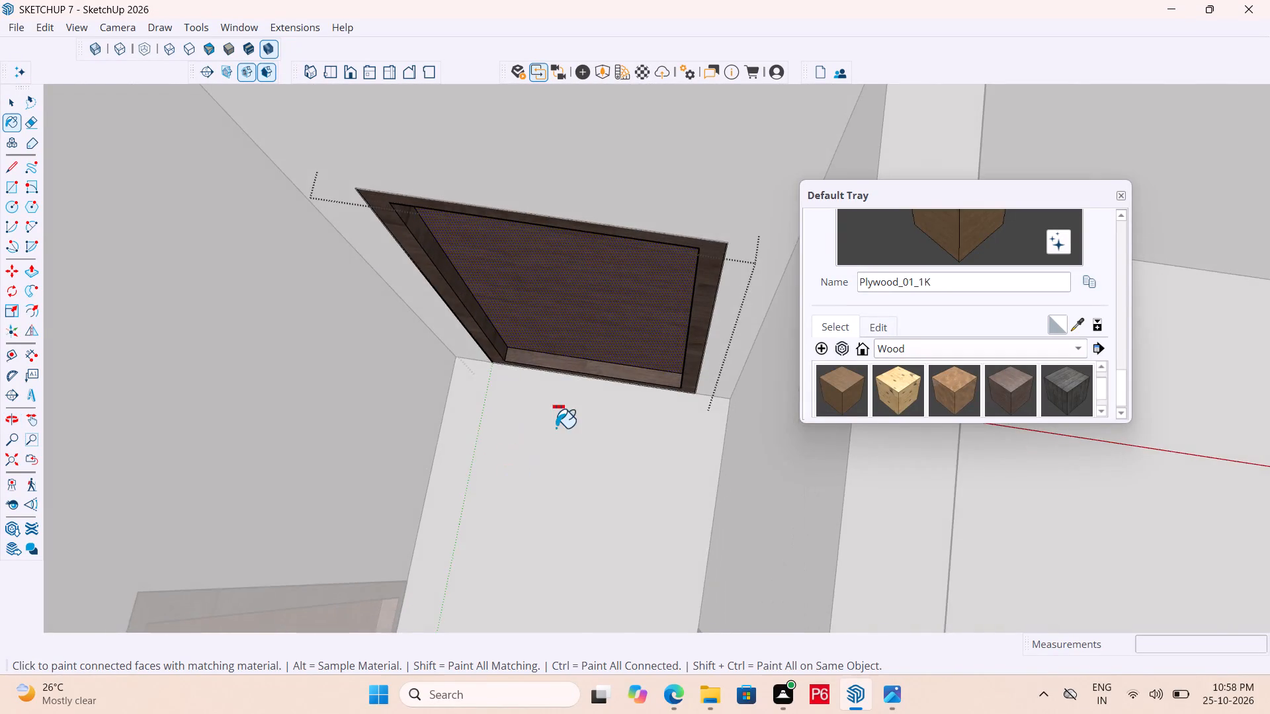
{"action": "scroll", "coordinate": [558, 427], "scroll_direction": "down", "scroll_amount": 7}
{"action": "scroll", "coordinate": [552, 370], "scroll_direction": "down", "scroll_amount": 6}
{"action": "middle_click_drag", "start_coordinate": [661, 411], "coordinate": [241, 398]}
{"action": "middle_click_drag", "start_coordinate": [795, 356], "coordinate": [286, 239]}
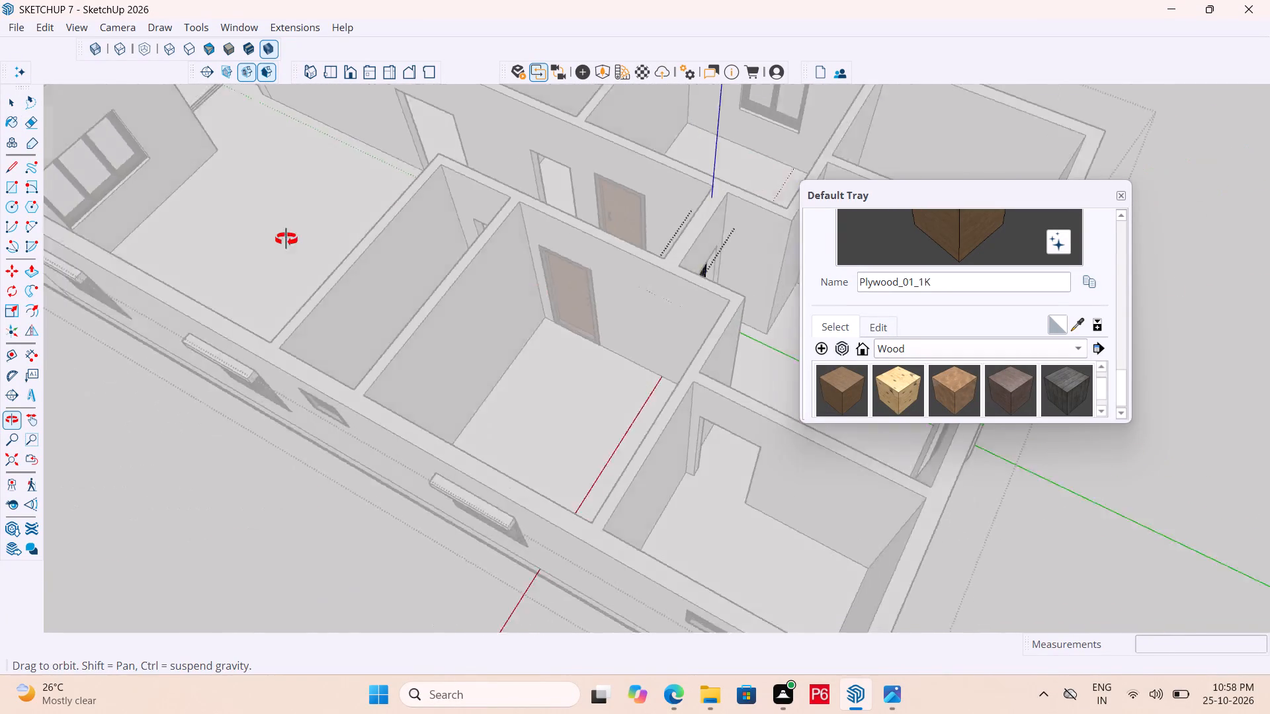
{"action": "middle_click_drag", "start_coordinate": [286, 239], "coordinate": [98, 193]}
{"action": "scroll", "coordinate": [836, 468], "scroll_direction": "up", "scroll_amount": 11}
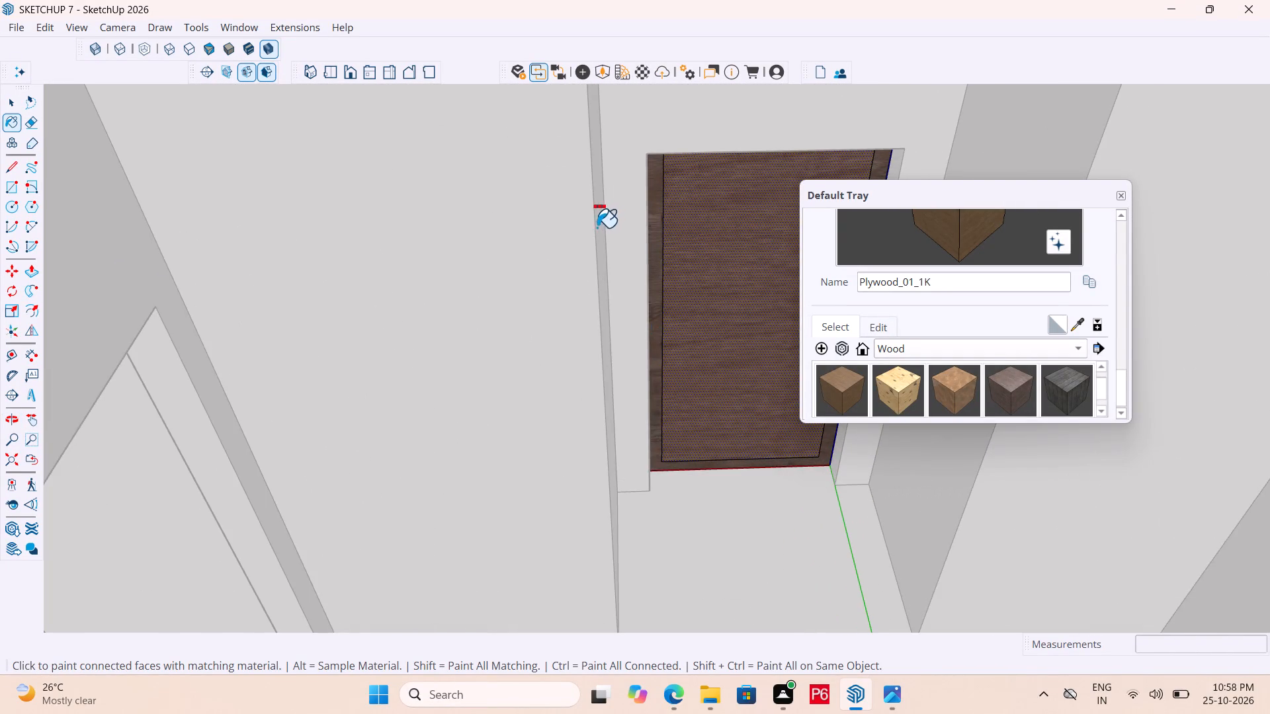
{"action": "scroll", "coordinate": [596, 233], "scroll_direction": "down", "scroll_amount": 6}
{"action": "scroll", "coordinate": [638, 344], "scroll_direction": "down", "scroll_amount": 7}
{"action": "middle_click_drag", "start_coordinate": [374, 276], "coordinate": [1267, 303]}
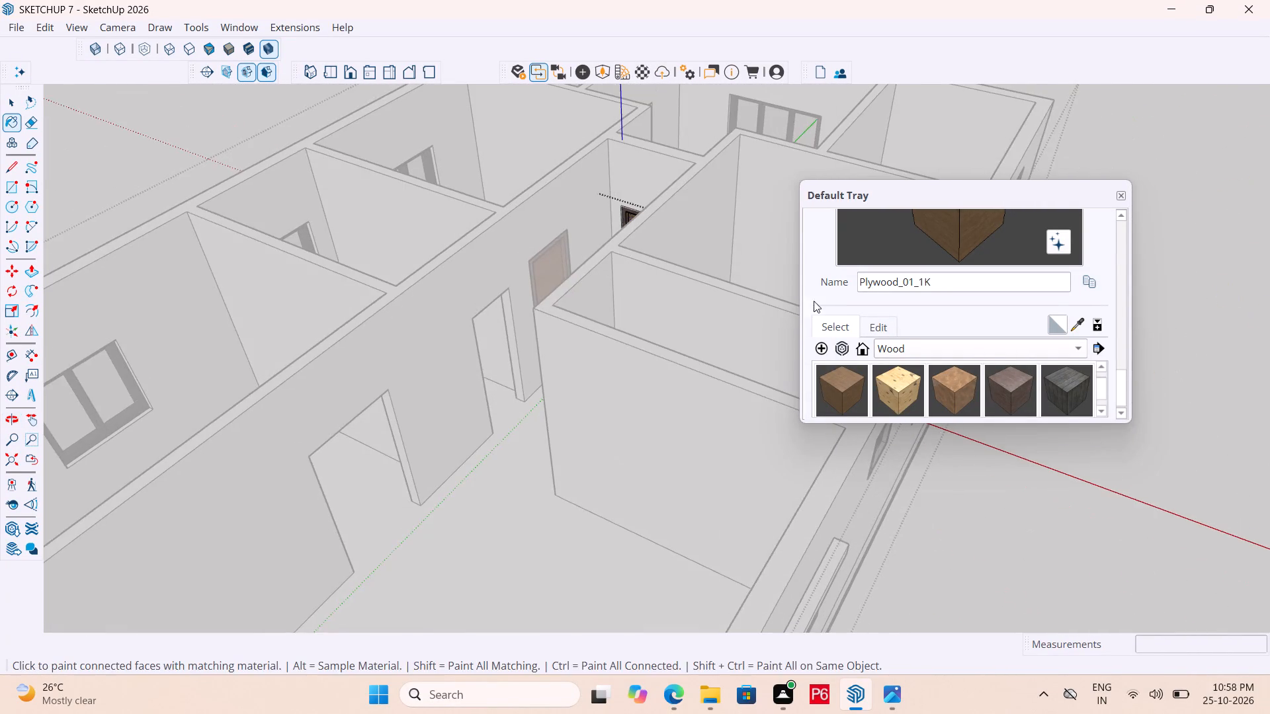
{"action": "middle_click_drag", "start_coordinate": [562, 264], "coordinate": [771, 305]}
{"action": "scroll", "coordinate": [609, 262], "scroll_direction": "up", "scroll_amount": 5}
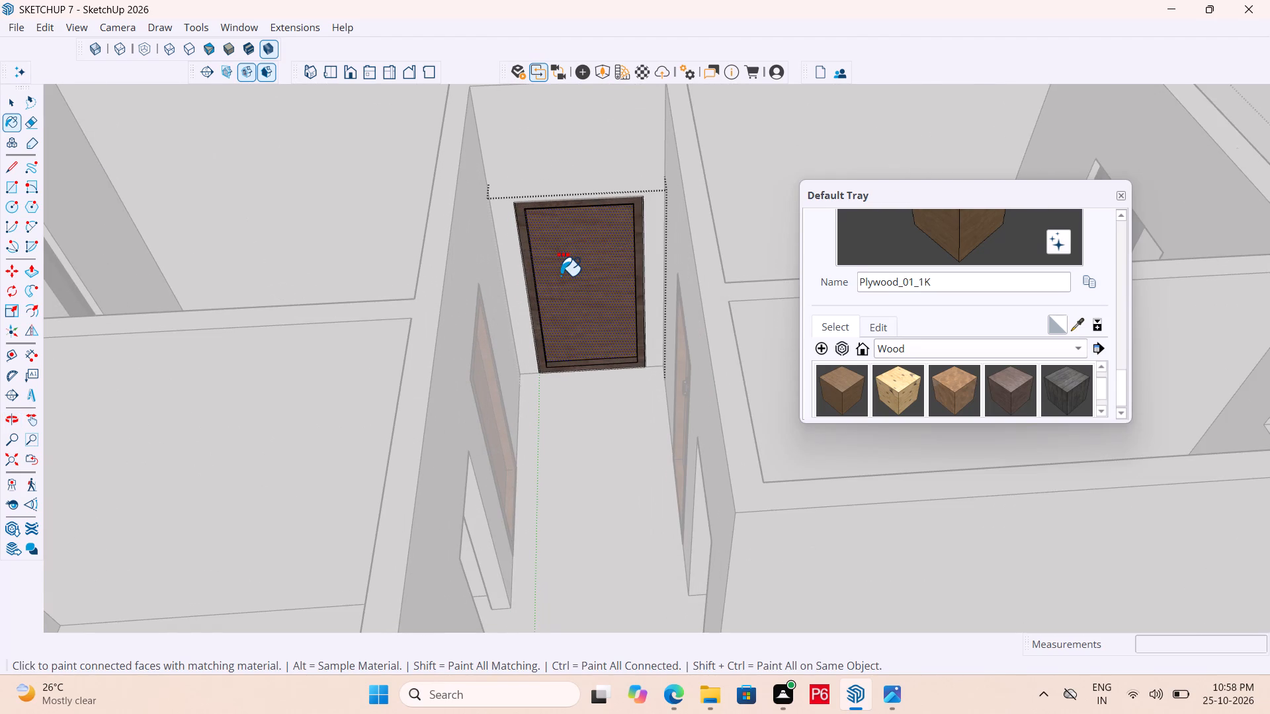
{"action": "scroll", "coordinate": [560, 276], "scroll_direction": "up", "scroll_amount": 6}
Leave the Paint Bucket tool and save the model with the repainted corridor-end door.
{"action": "key", "text": "space"}
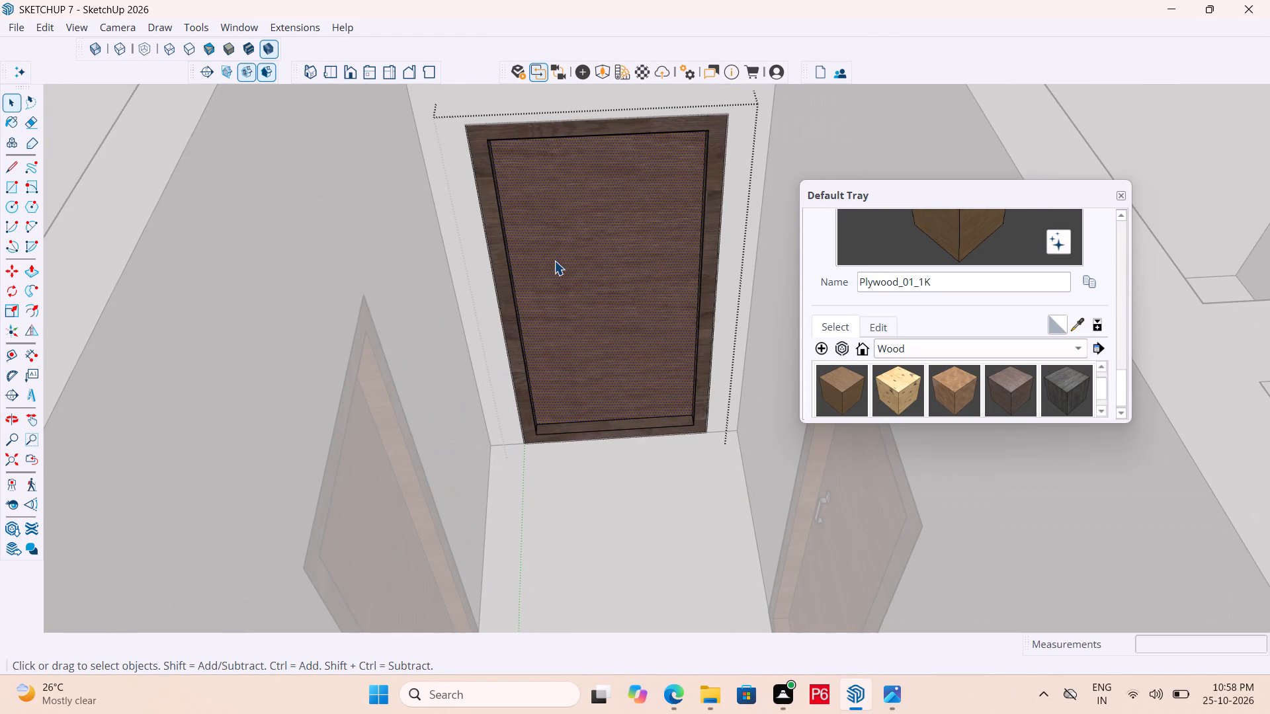
{"action": "key", "text": "ctrl+s"}
{"action": "key", "text": "ctrl+s"}
{"action": "key", "text": "ctrl+s"}
{"action": "key", "text": "ctrl+s"}
{"action": "key", "text": "ctrl+s"}
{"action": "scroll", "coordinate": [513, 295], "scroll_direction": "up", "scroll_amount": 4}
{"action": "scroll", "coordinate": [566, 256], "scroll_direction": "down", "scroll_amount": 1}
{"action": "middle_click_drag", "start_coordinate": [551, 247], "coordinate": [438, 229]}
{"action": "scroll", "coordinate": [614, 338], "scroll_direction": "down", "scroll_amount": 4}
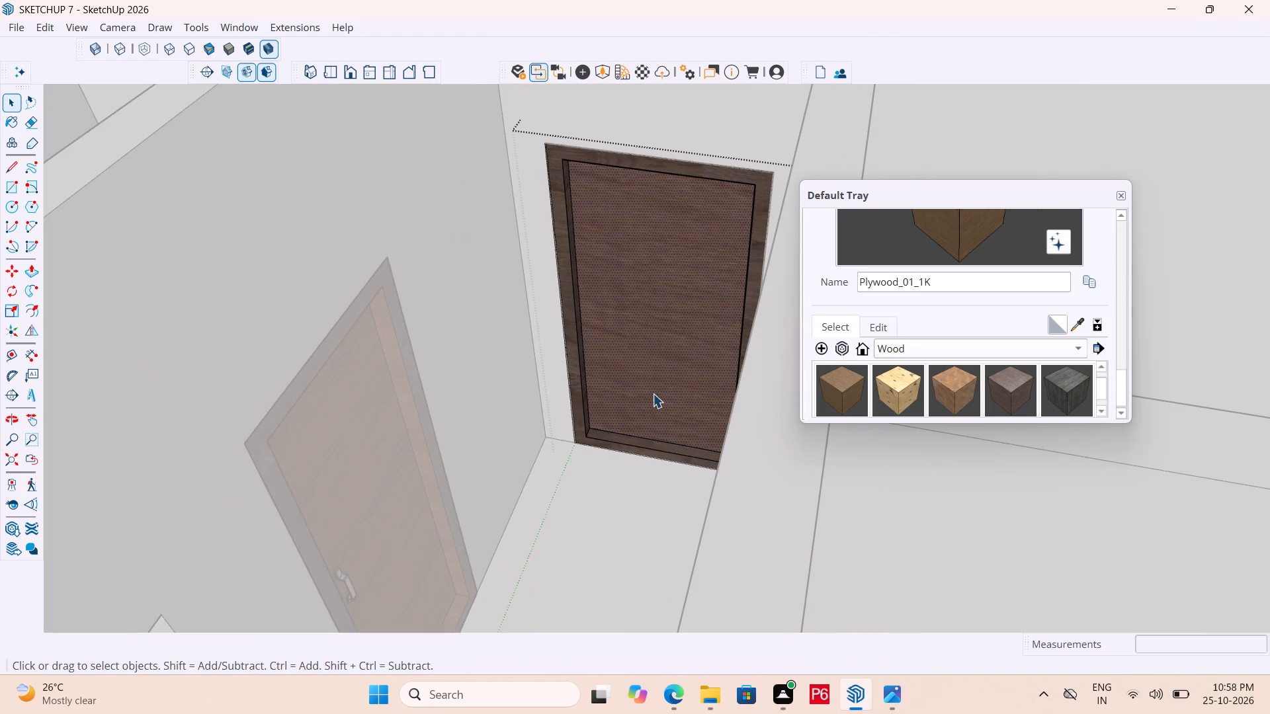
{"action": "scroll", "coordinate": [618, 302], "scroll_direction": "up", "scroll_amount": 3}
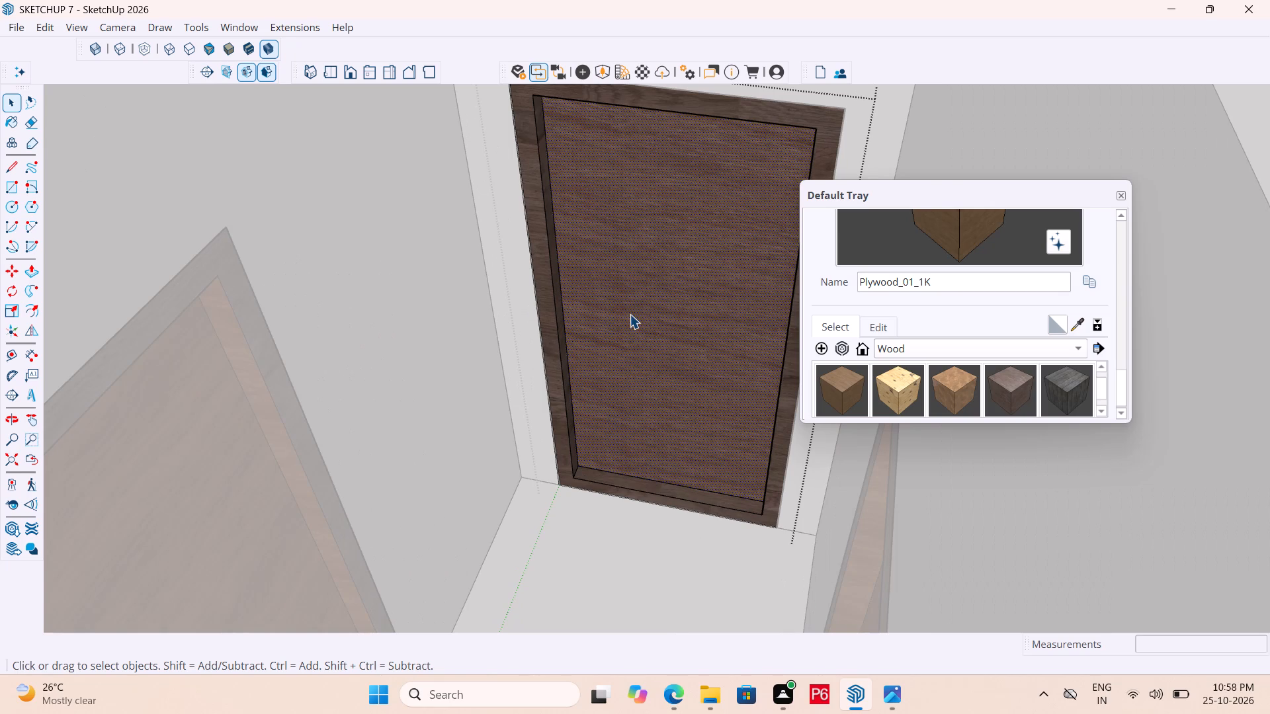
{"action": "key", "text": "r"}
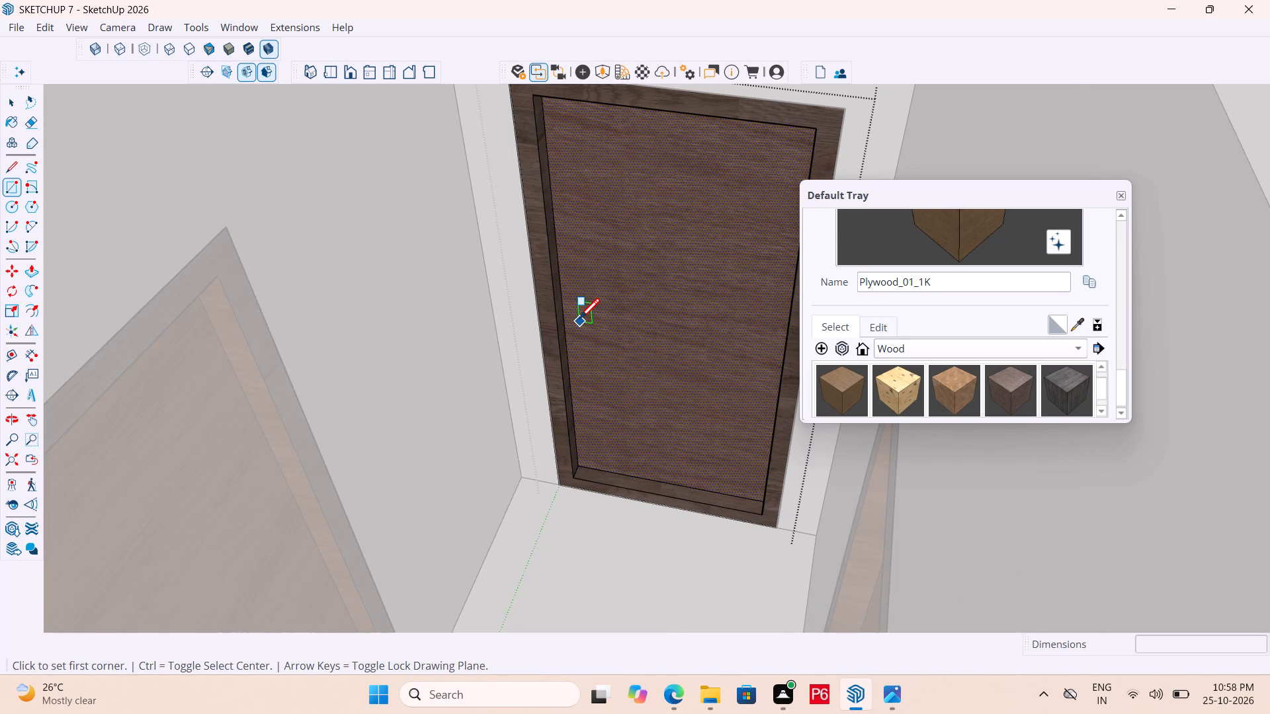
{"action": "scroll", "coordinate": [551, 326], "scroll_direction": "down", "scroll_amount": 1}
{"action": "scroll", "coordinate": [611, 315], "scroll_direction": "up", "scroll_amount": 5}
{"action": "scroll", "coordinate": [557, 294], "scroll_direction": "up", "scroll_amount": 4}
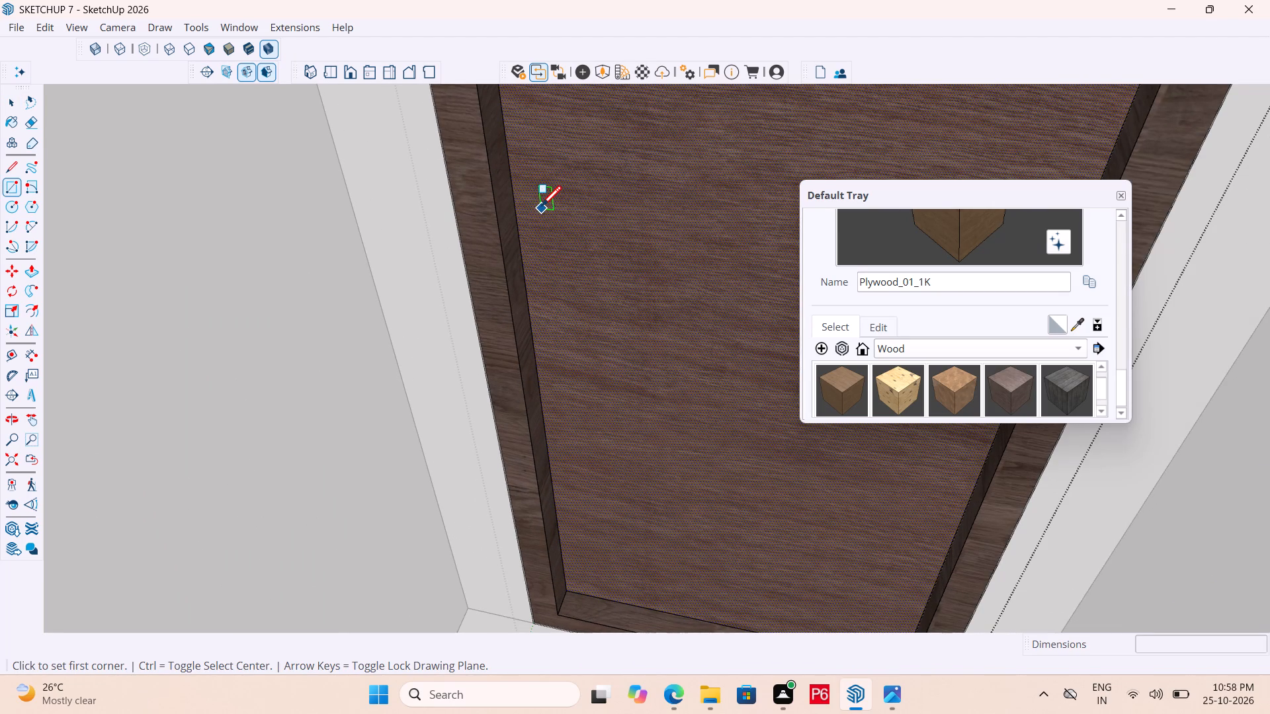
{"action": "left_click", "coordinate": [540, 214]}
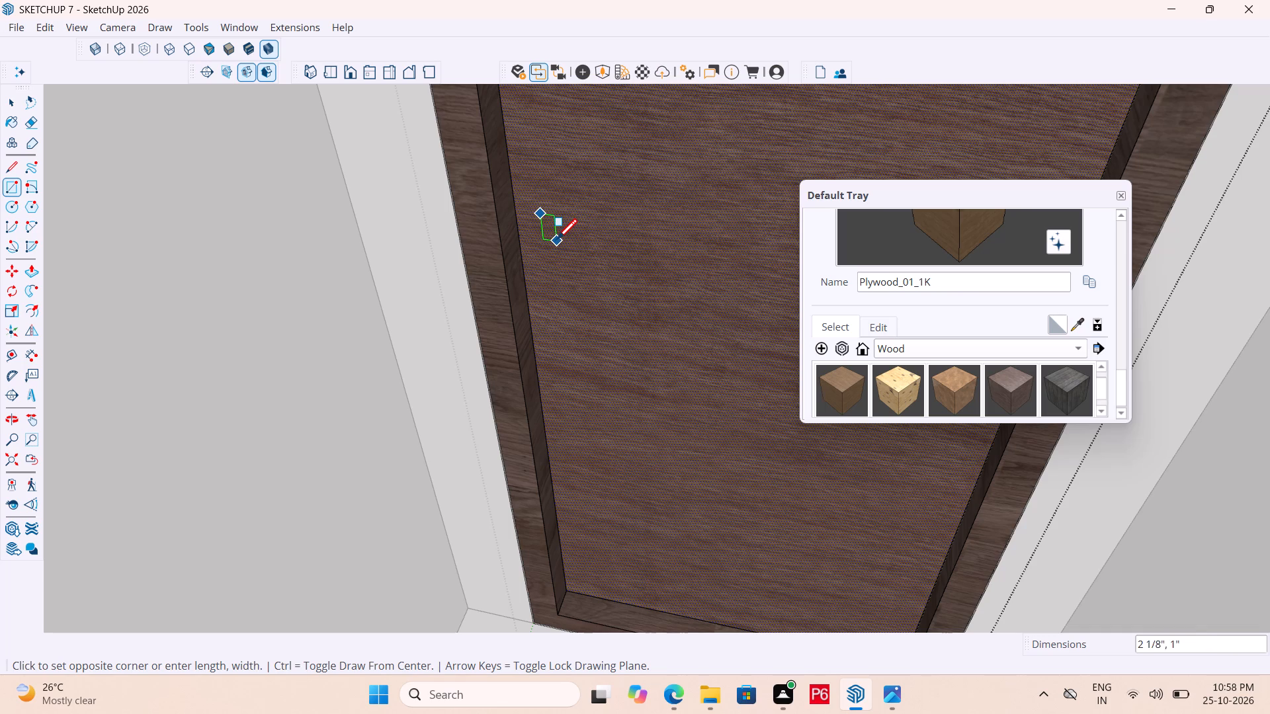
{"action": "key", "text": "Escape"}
Save the model again.
{"action": "key", "text": "ctrl+s"}
{"action": "key", "text": "ctrl+s"}
{"action": "key", "text": "ctrl+s"}
{"action": "key", "text": "ctrl+s"}
{"action": "key", "text": "ctrl+s"}
{"action": "key", "text": "ctrl+s"}
{"action": "key", "text": "ctrl+s"}
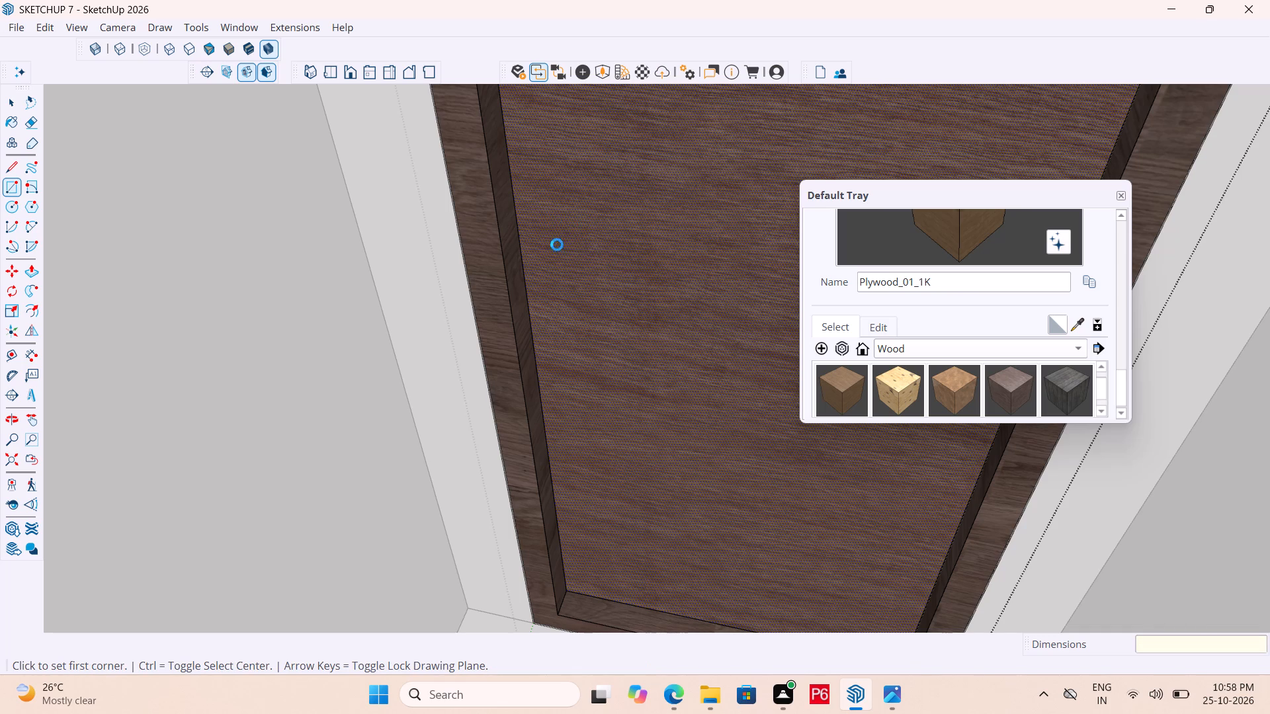
{"action": "key", "text": "ctrl+s"}
{"action": "key", "text": "ctrl+s"}
{"action": "key", "text": "ctrl+s"}
{"action": "key", "text": "ctrl+s"}
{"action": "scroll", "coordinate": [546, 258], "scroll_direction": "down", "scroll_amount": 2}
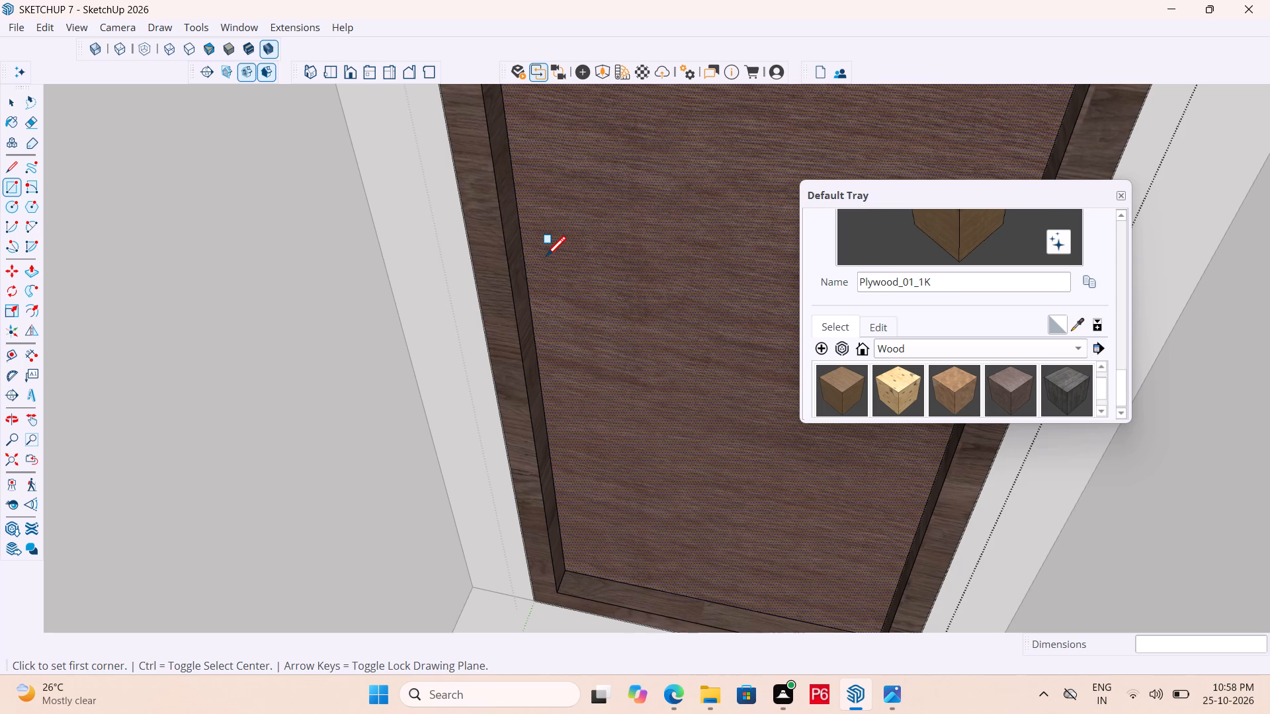
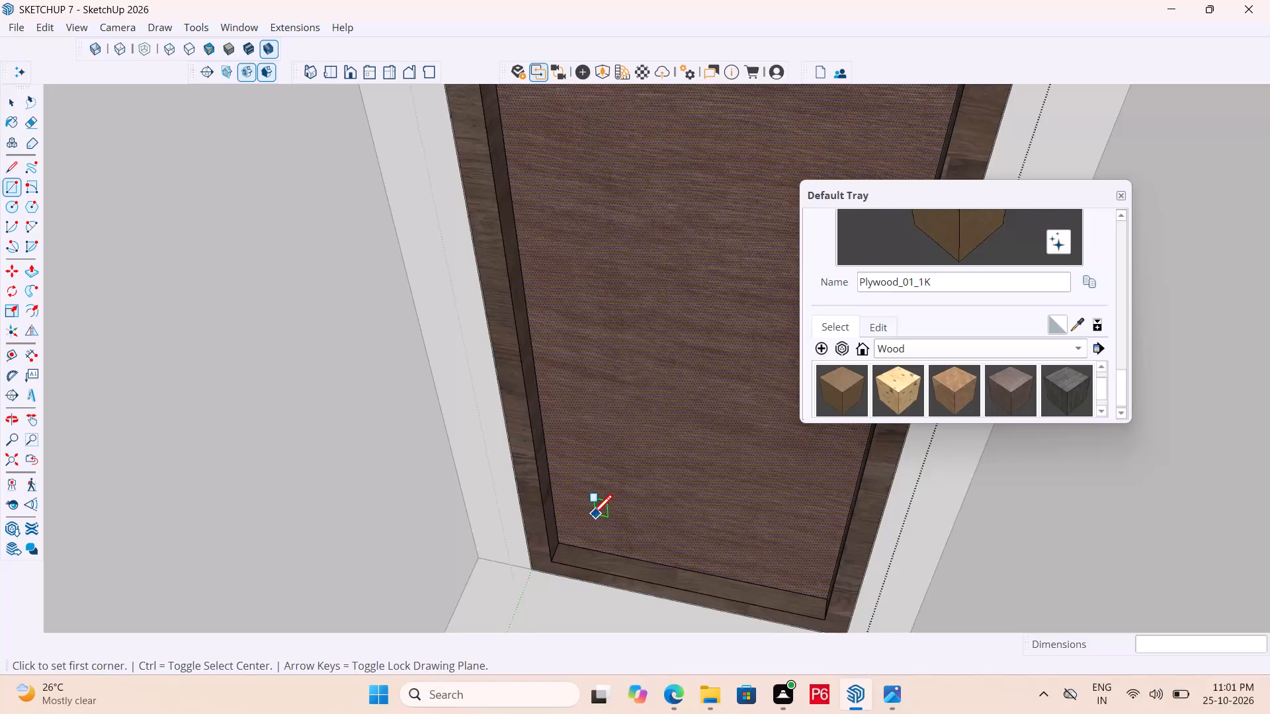
Save the model with the repainted corridor-end door.
{"action": "key", "text": "ctrl+s"}
{"action": "key", "text": "ctrl+s"}
{"action": "key", "text": "ctrl+s"}
{"action": "key", "text": "ctrl+s"}
{"action": "key", "text": "ctrl+s"}
Switch the materials library from the Wood collection to the Tile collection.
{"action": "scroll", "coordinate": [460, 473], "scroll_direction": "down", "scroll_amount": 3}
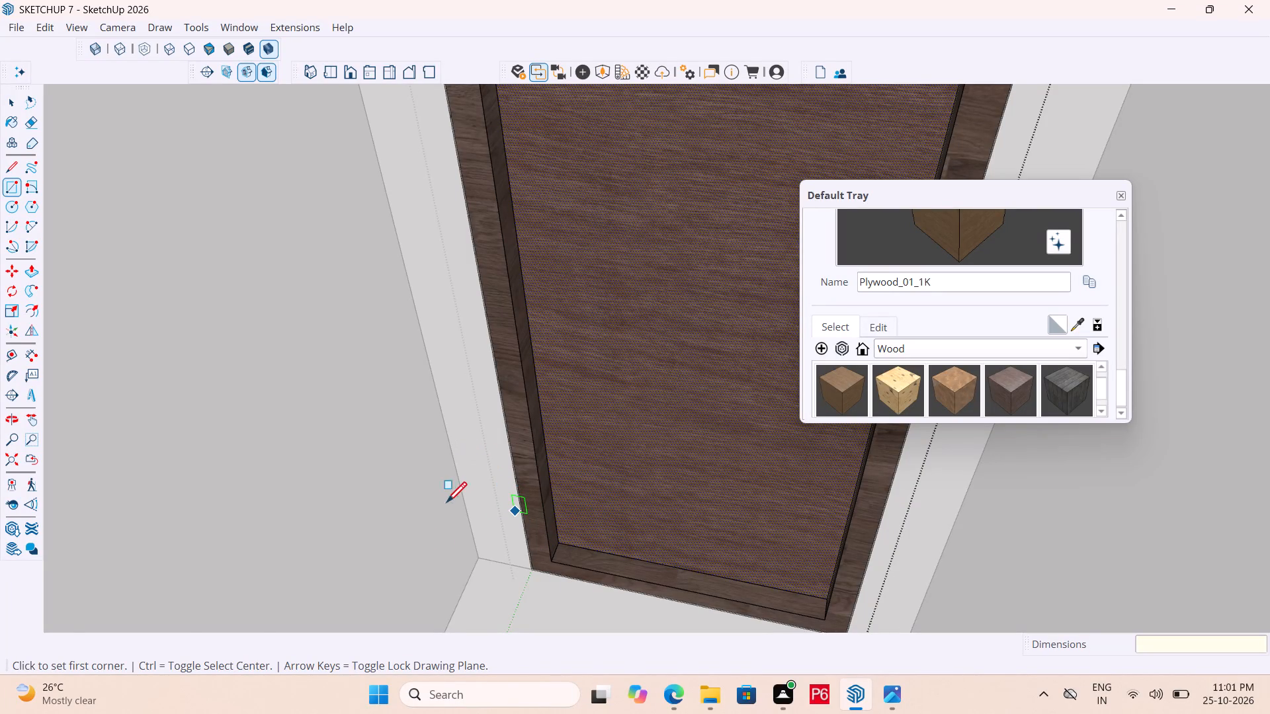
{"action": "scroll", "coordinate": [446, 504], "scroll_direction": "down", "scroll_amount": 8}
{"action": "scroll", "coordinate": [522, 508], "scroll_direction": "down", "scroll_amount": 7}
{"action": "scroll", "coordinate": [716, 448], "scroll_direction": "down", "scroll_amount": 6}
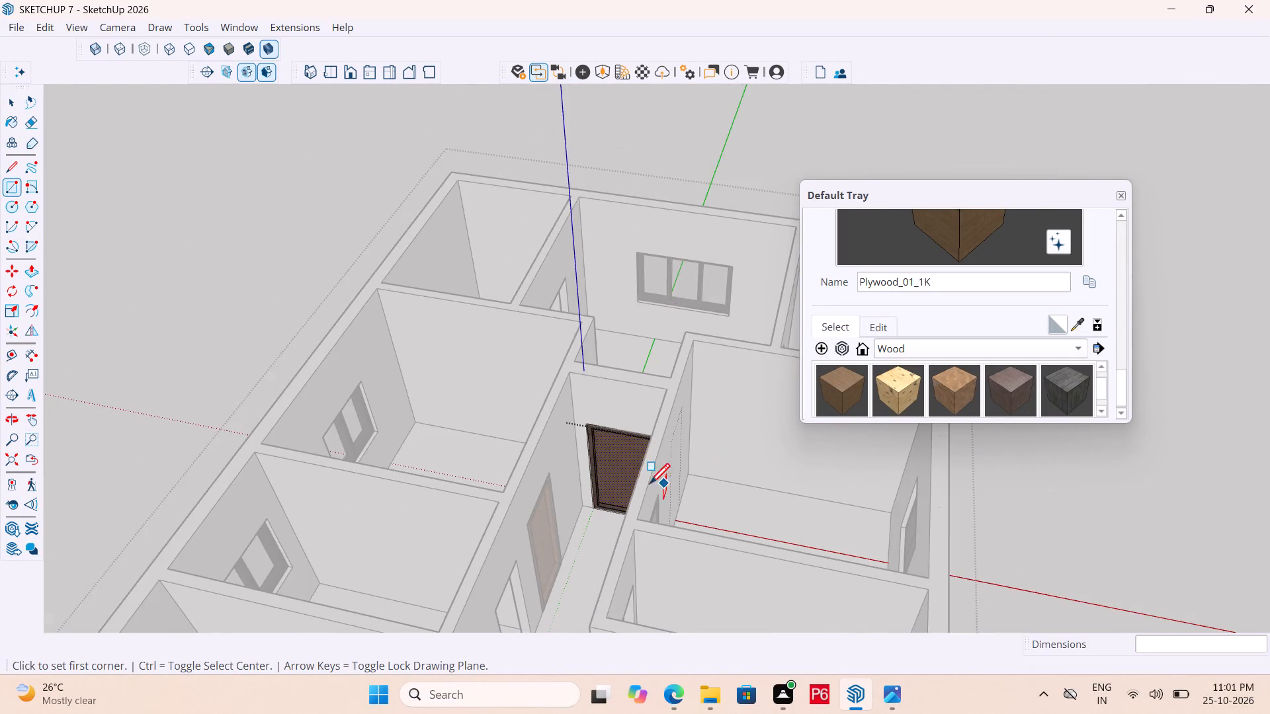
{"action": "middle_click_drag", "start_coordinate": [591, 496], "coordinate": [636, 510]}
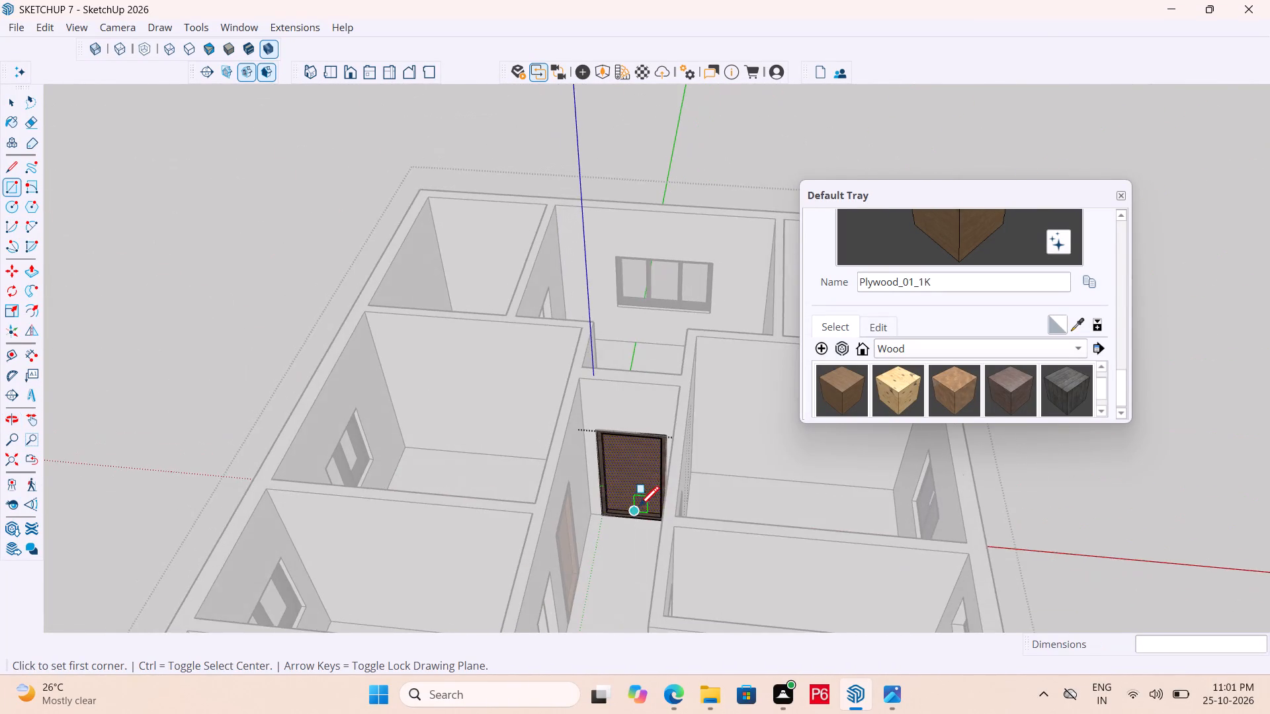
{"action": "scroll", "coordinate": [640, 494], "scroll_direction": "up", "scroll_amount": 5}
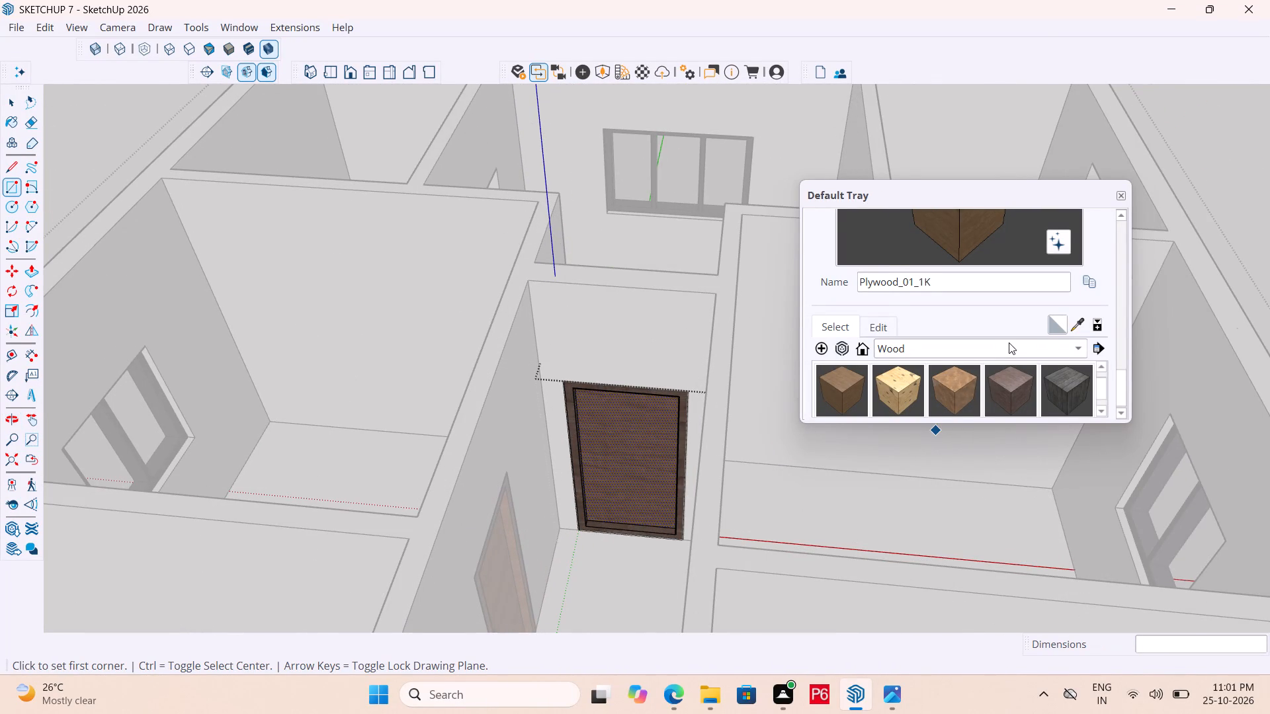
{"action": "double_click", "coordinate": [1005, 352]}
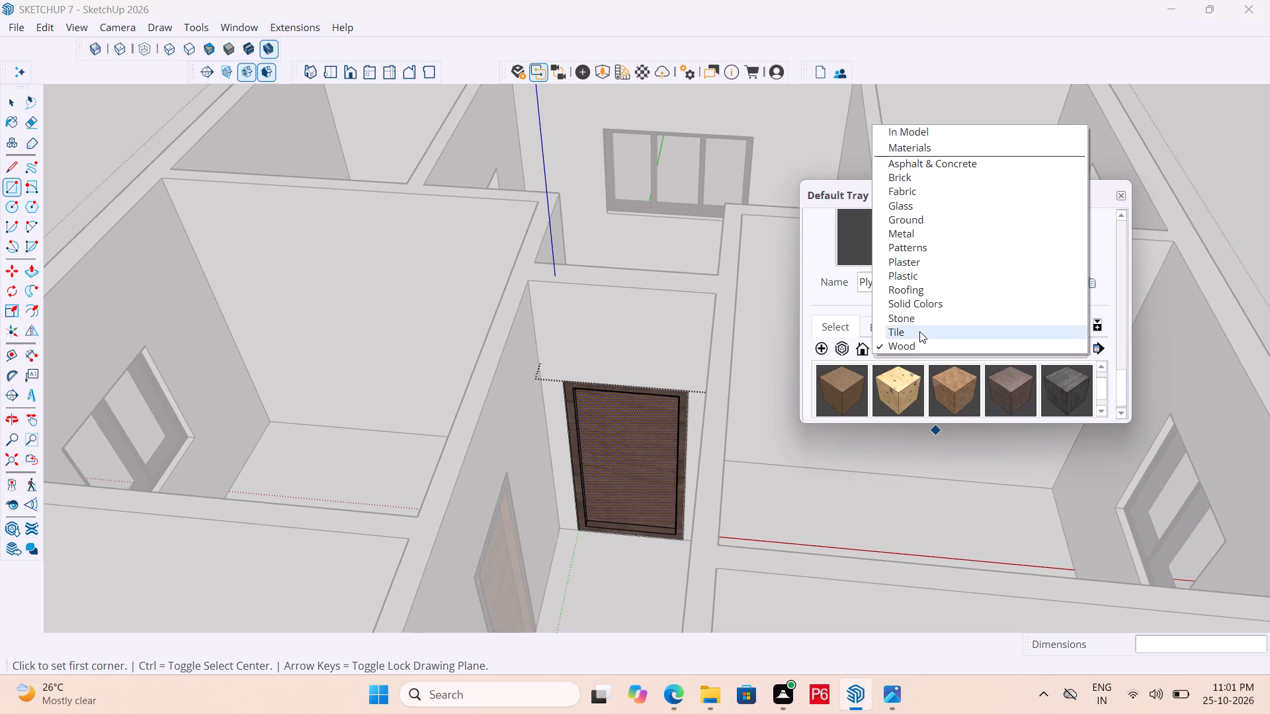
{"action": "left_click", "coordinate": [919, 331]}
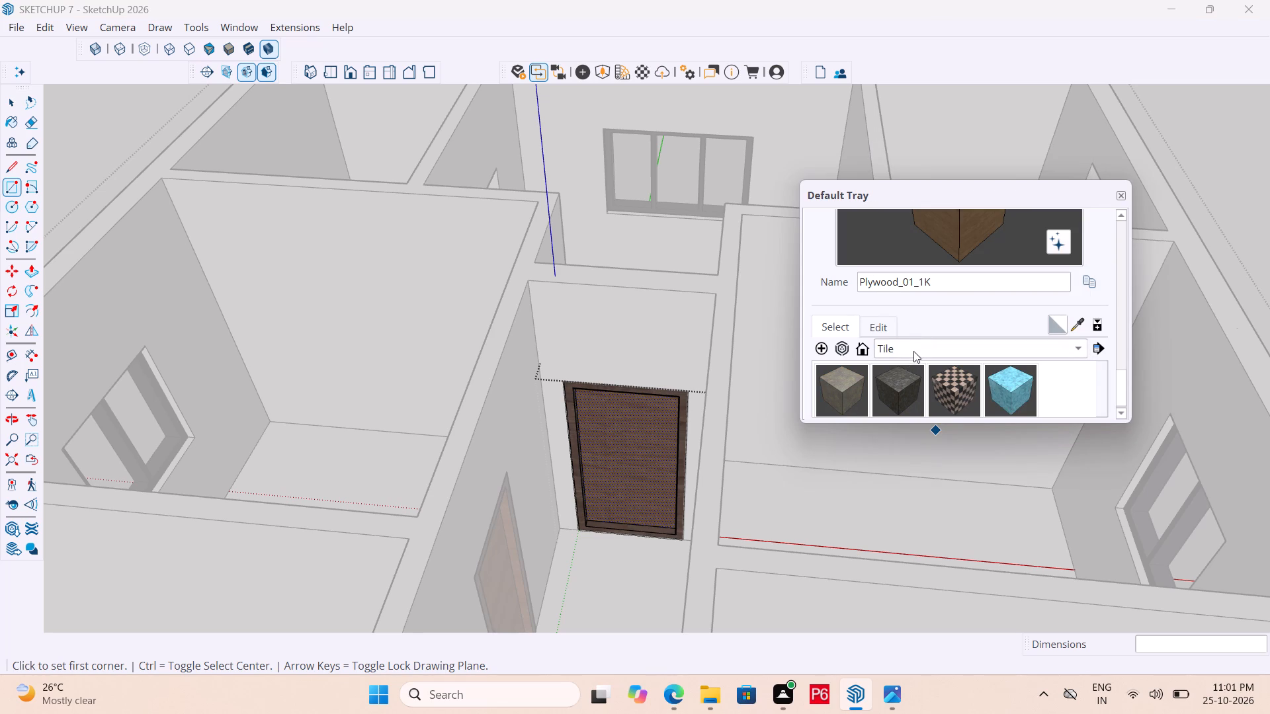
Leave the Rectangle tool at the corridor-end door and save the model.
{"action": "scroll", "coordinate": [563, 512], "scroll_direction": "up", "scroll_amount": 5}
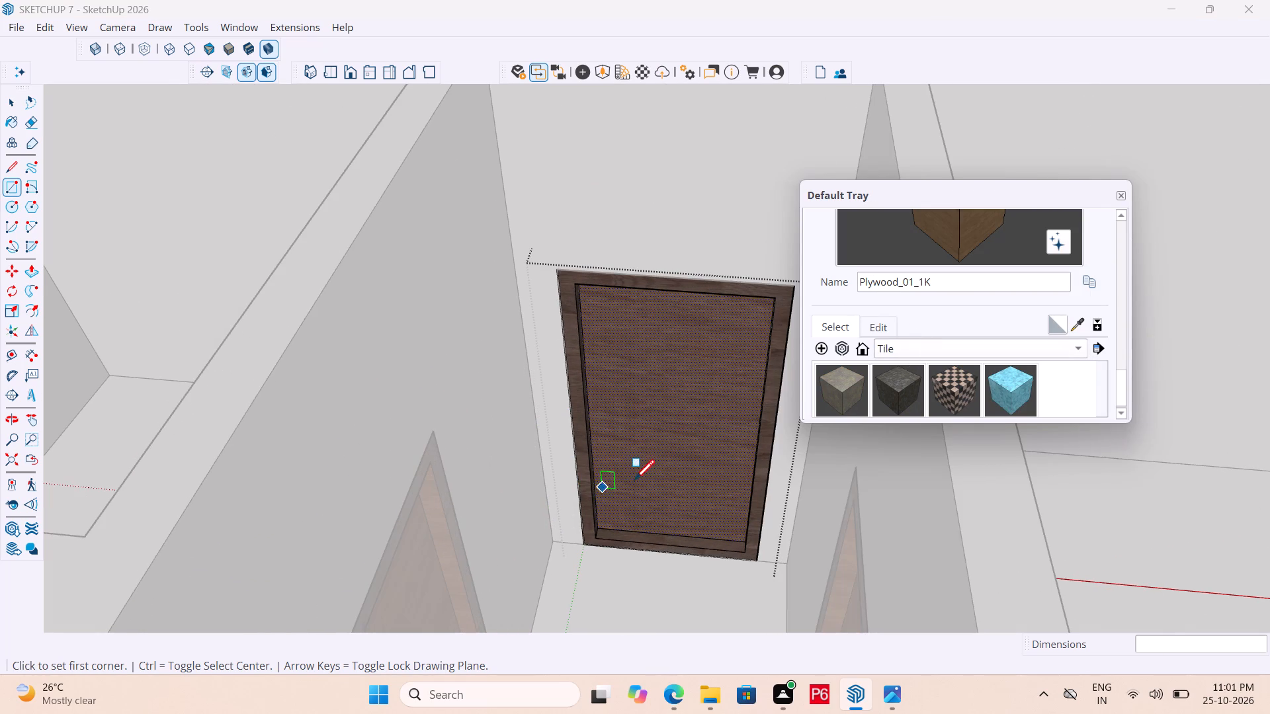
{"action": "key", "text": "space"}
{"action": "left_click", "coordinate": [672, 347]}
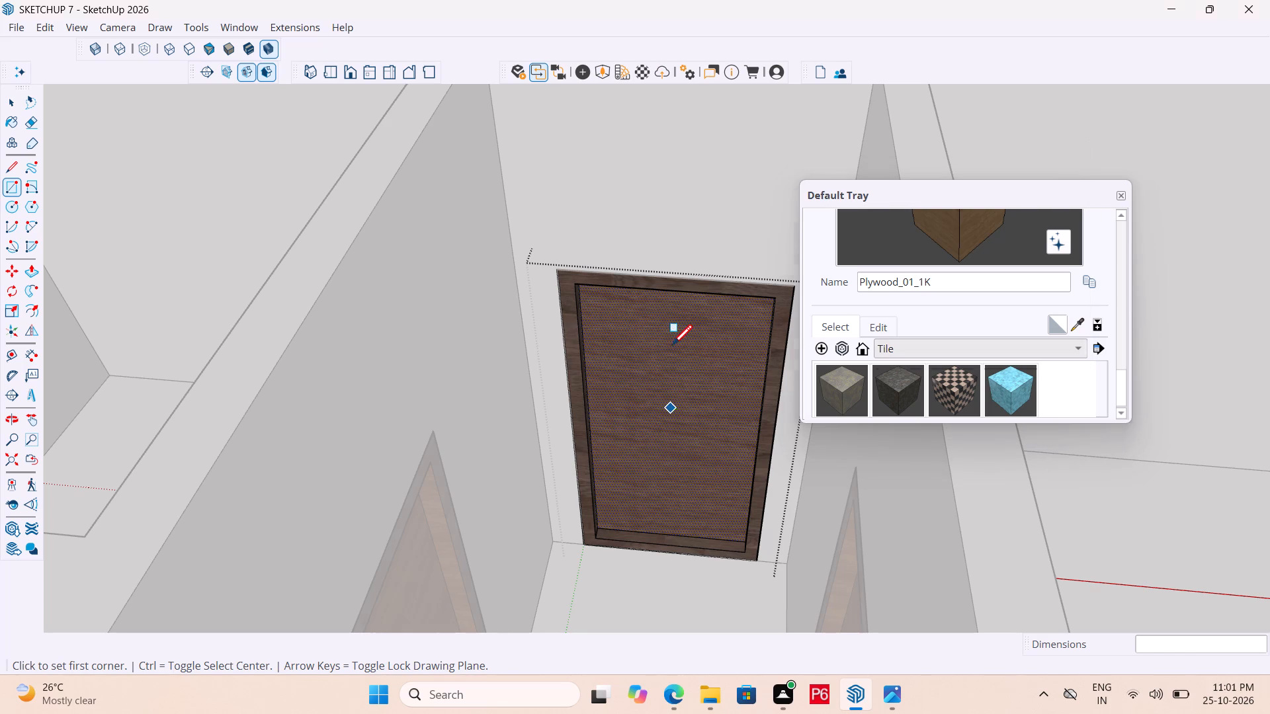
{"action": "key", "text": "space"}
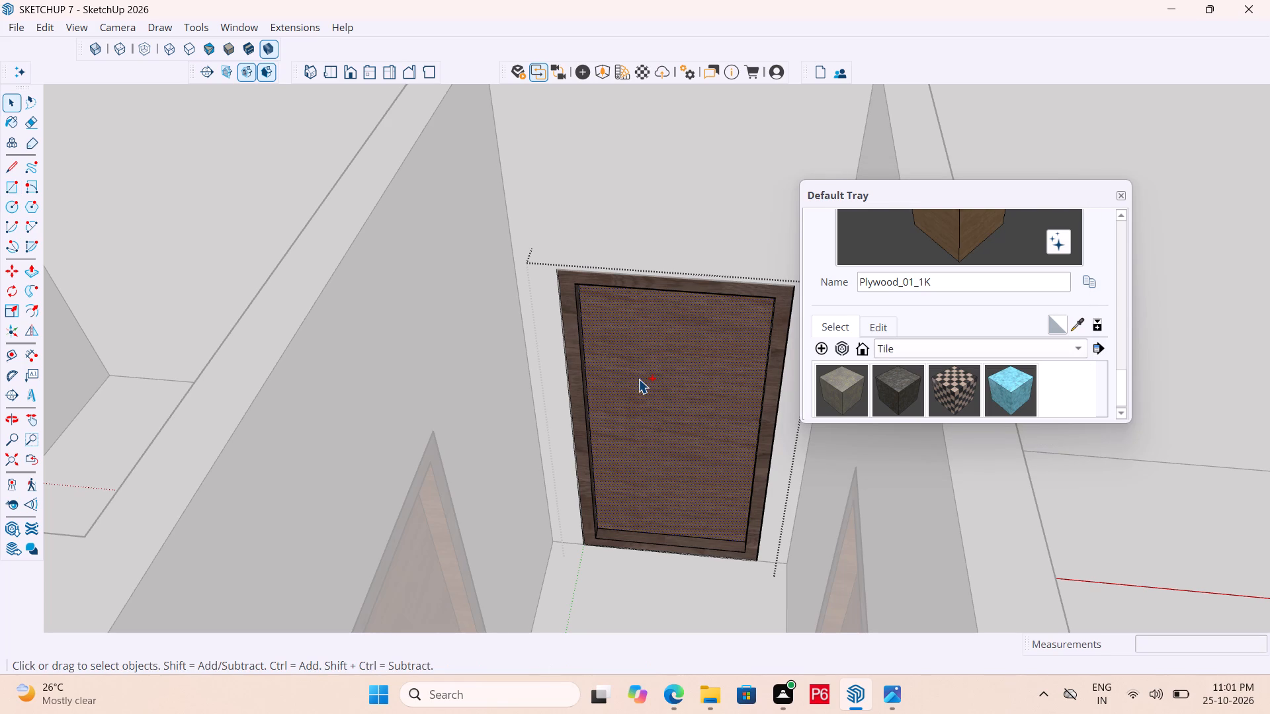
{"action": "key", "text": "ctrl+s"}
{"action": "key", "text": "ctrl+s"}
{"action": "key", "text": "ctrl+s"}
Select the corridor-end door's plywood panel and start the Line tool near the panel's lower edge.
{"action": "key", "text": "space"}
{"action": "left_click", "coordinate": [637, 376]}
{"action": "middle_click_drag", "start_coordinate": [734, 390], "coordinate": [718, 349]}
{"action": "scroll", "coordinate": [678, 355], "scroll_direction": "up", "scroll_amount": 5}
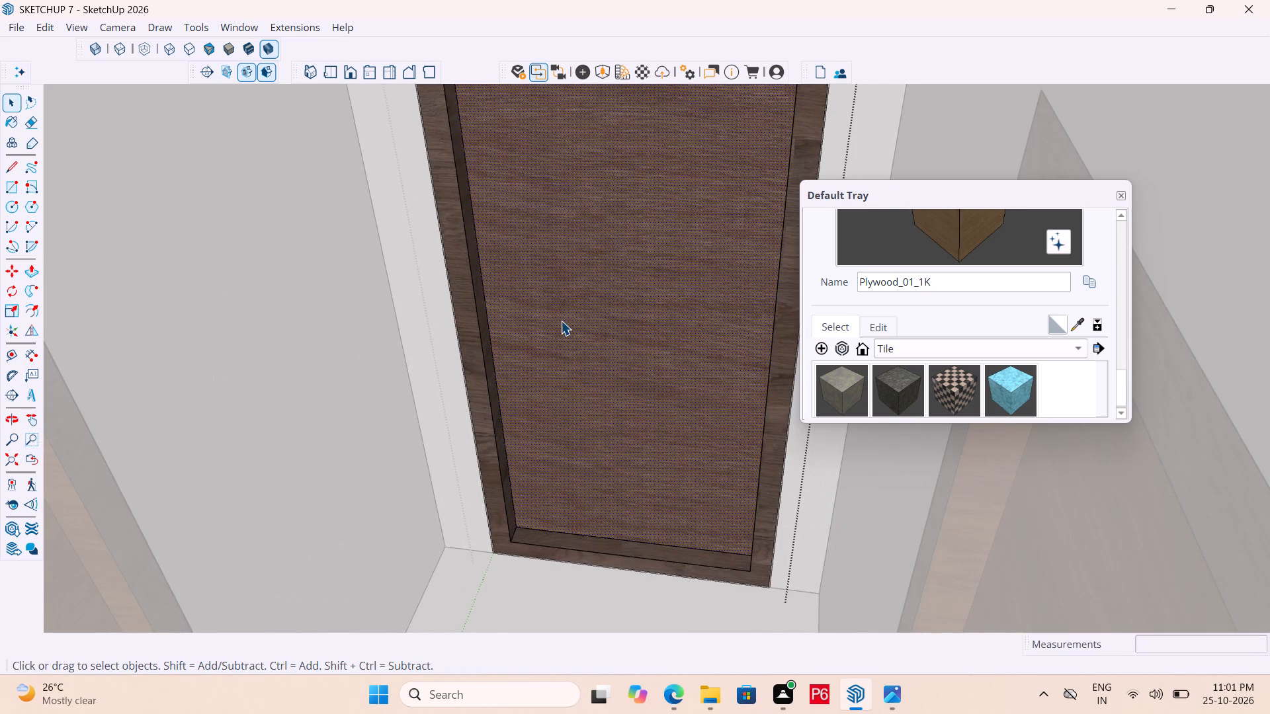
{"action": "key", "text": "l"}
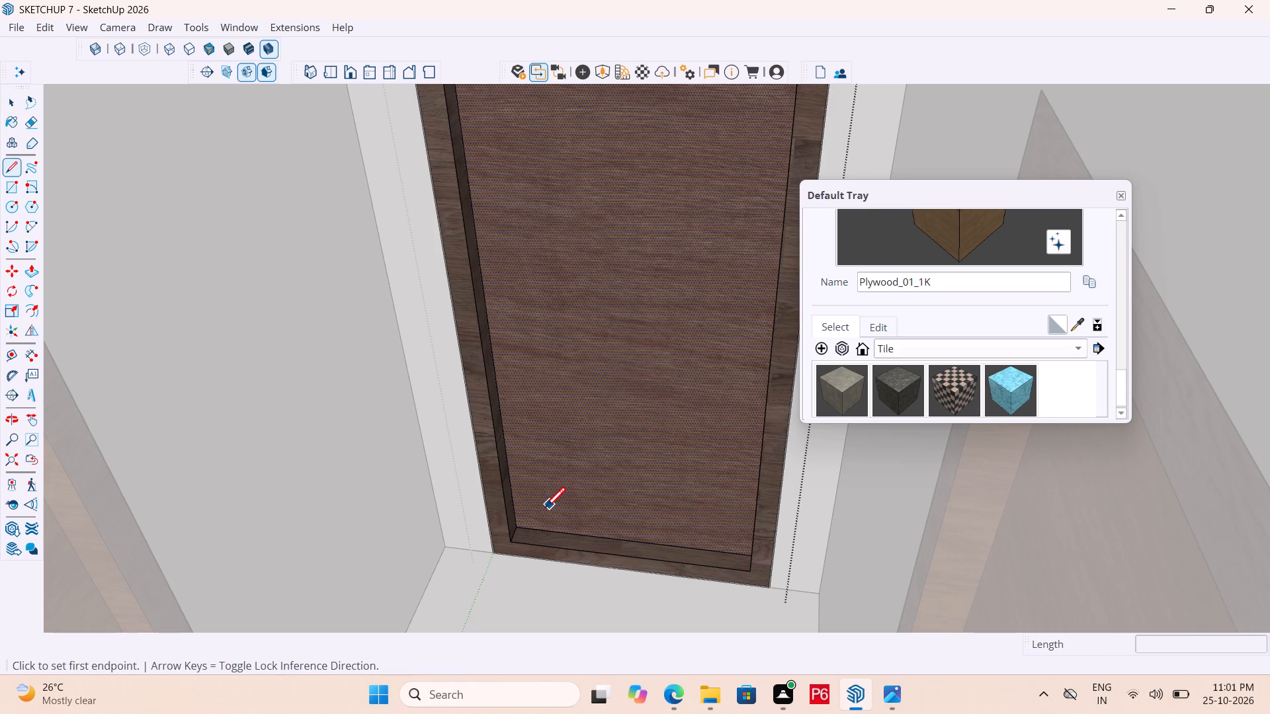
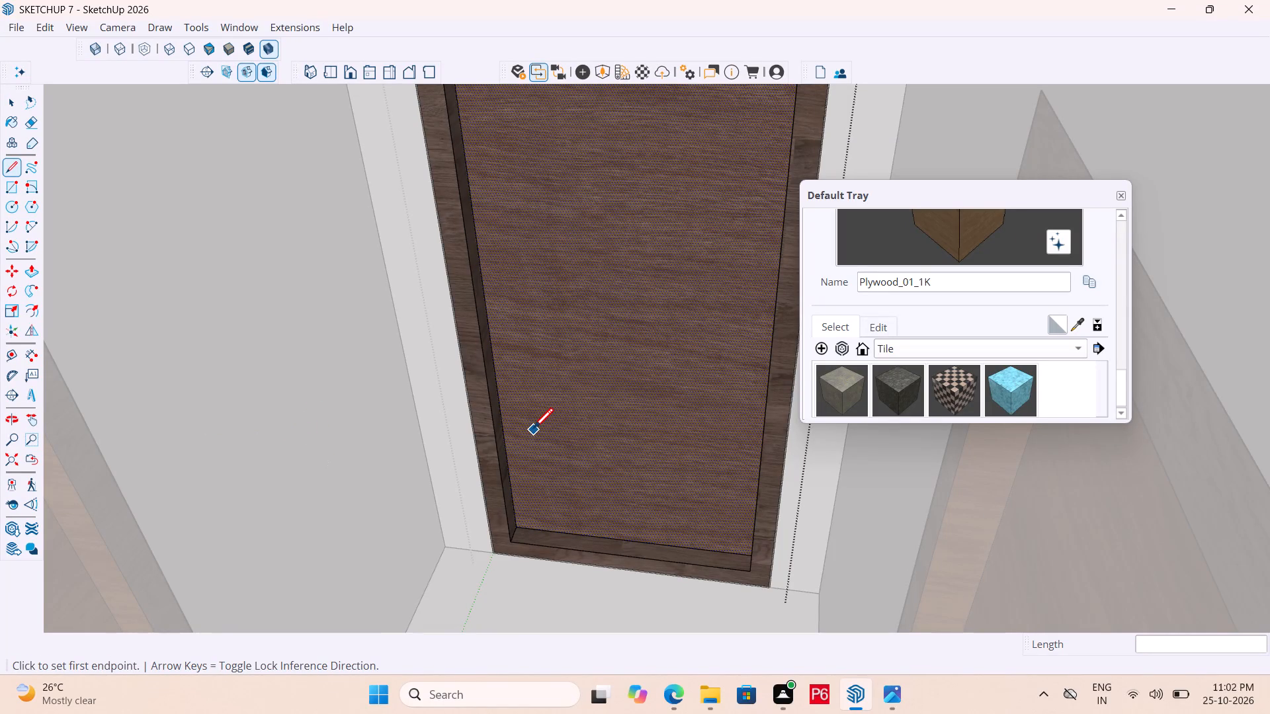
Save the current model to its existing file, SKETCHUP 7.
{"action": "key", "text": "ctrl+s"}
{"action": "key", "text": "ctrl+s"}
{"action": "key", "text": "ctrl+s"}
{"action": "key", "text": "ctrl+s"}
{"action": "key", "text": "ctrl+s"}
{"action": "key", "text": "ctrl+s"}
{"action": "key", "text": "ctrl+s"}
{"action": "key", "text": "ctrl+s"}
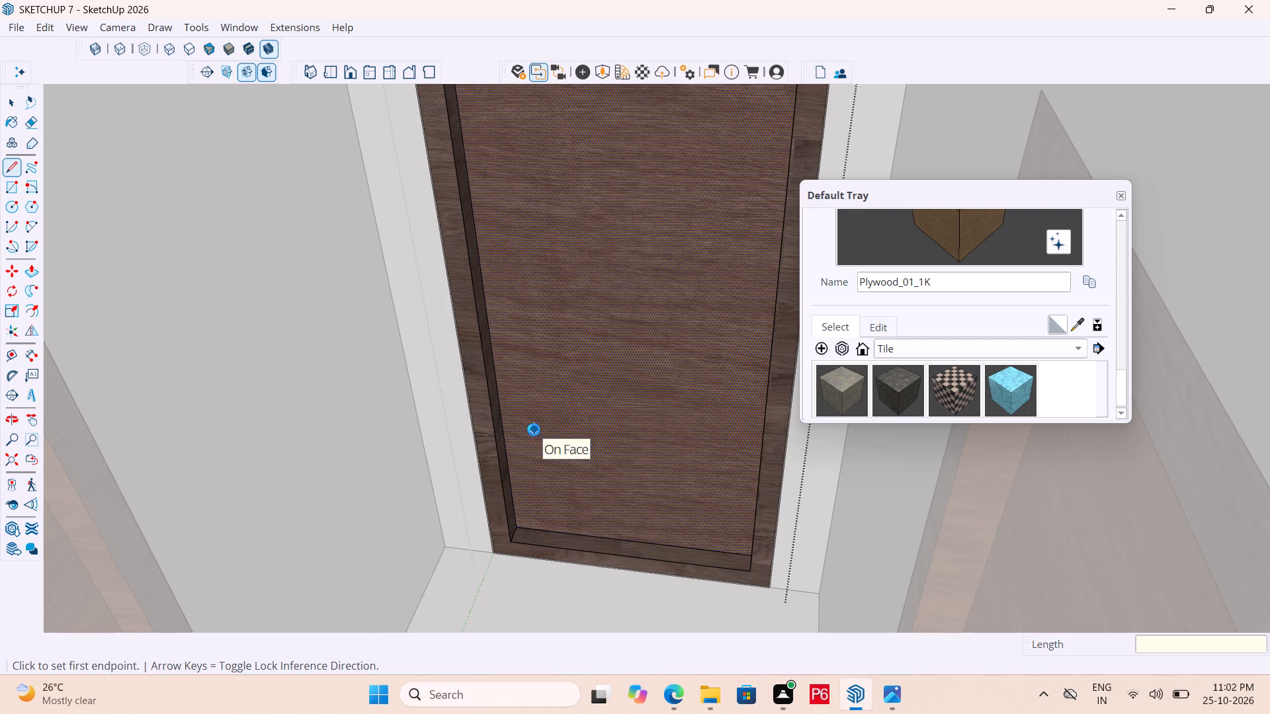
{"action": "key", "text": "ctrl+s"}
{"action": "key", "text": "ctrl+s"}
{"action": "key", "text": "ctrl+s"}
{"action": "key", "text": "ctrl+s"}
{"action": "key", "text": "ctrl+s"}
{"action": "key", "text": "ctrl+s"}
{"action": "key", "text": "ctrl+s"}
{"action": "key", "text": "ctrl+s"}
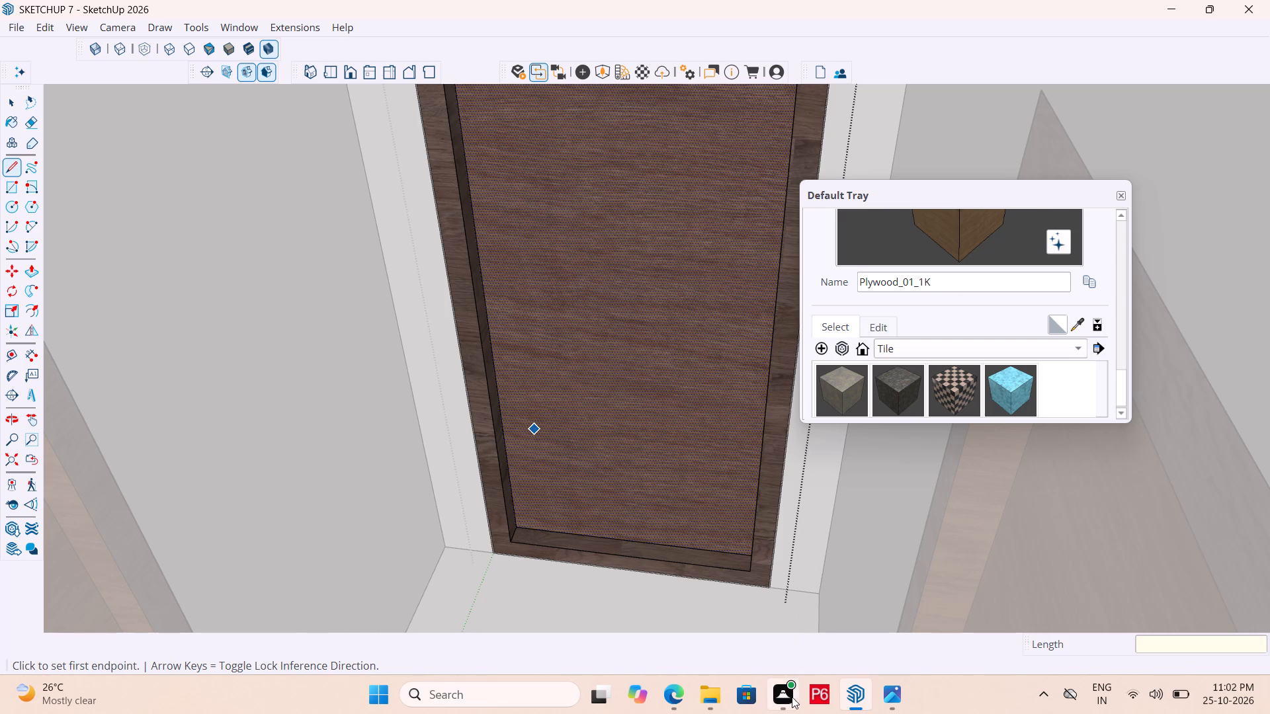
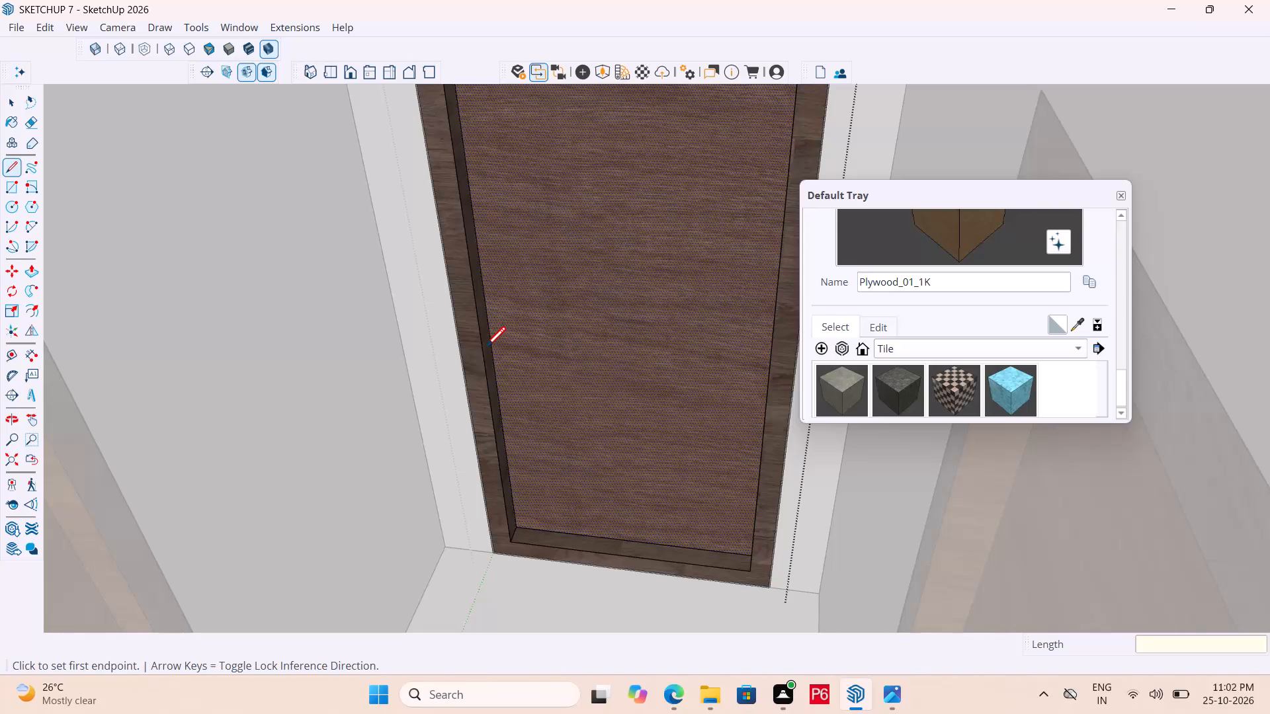
Save the current model to its existing file.
{"action": "key", "text": "ctrl+s"}
{"action": "key", "text": "ctrl+s"}
{"action": "key", "text": "ctrl+s"}
{"action": "key", "text": "ctrl+s"}
{"action": "key", "text": "ctrl+s"}
{"action": "key", "text": "ctrl+s"}
{"action": "key", "text": "ctrl+s"}
{"action": "key", "text": "ctrl+s"}
Close the group and move the framed panel out of its doorway to open ground beside the building, about 28' 5" away.
{"action": "scroll", "coordinate": [690, 505], "scroll_direction": "down", "scroll_amount": 5}
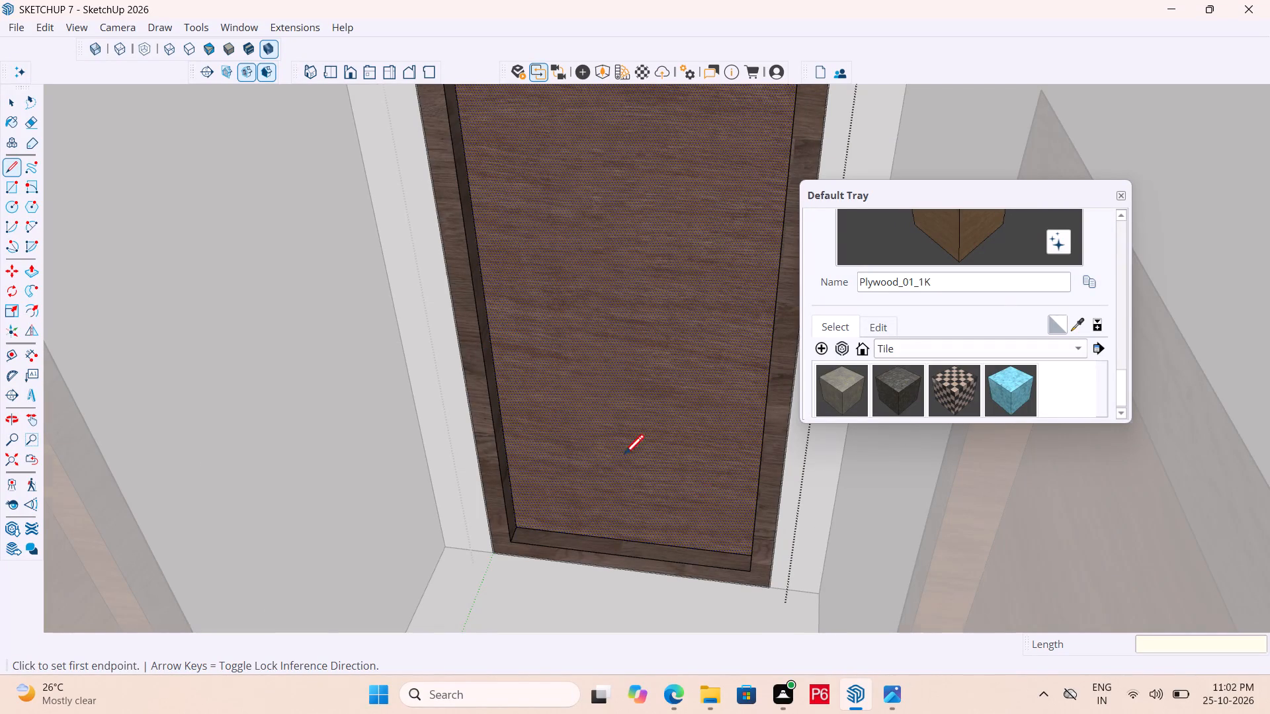
{"action": "scroll", "coordinate": [605, 459], "scroll_direction": "down", "scroll_amount": 6}
{"action": "middle_click_drag", "start_coordinate": [601, 456], "coordinate": [633, 454]}
{"action": "scroll", "coordinate": [652, 358], "scroll_direction": "up", "scroll_amount": 5}
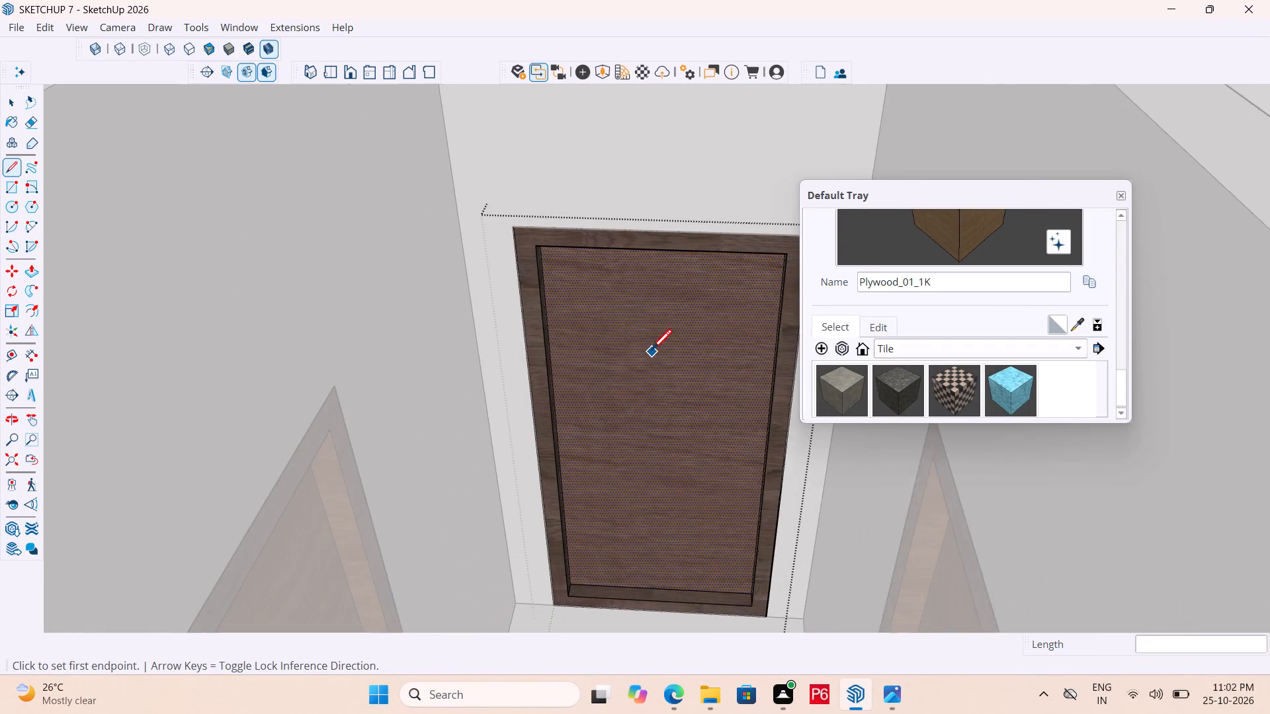
{"action": "middle_click_drag", "start_coordinate": [621, 333], "coordinate": [634, 144]}
{"action": "scroll", "coordinate": [634, 141], "scroll_direction": "up", "scroll_amount": 4}
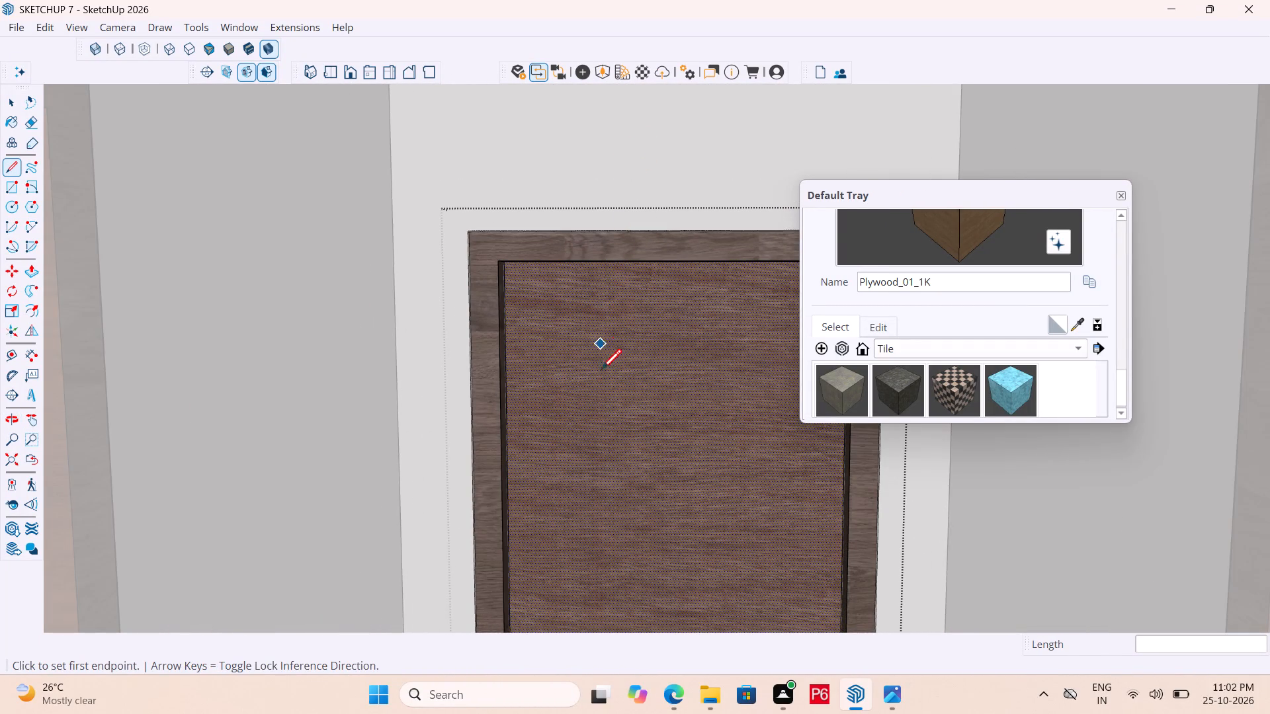
{"action": "middle_click_drag", "start_coordinate": [603, 377], "coordinate": [619, 428]}
{"action": "scroll", "coordinate": [519, 315], "scroll_direction": "down", "scroll_amount": 3}
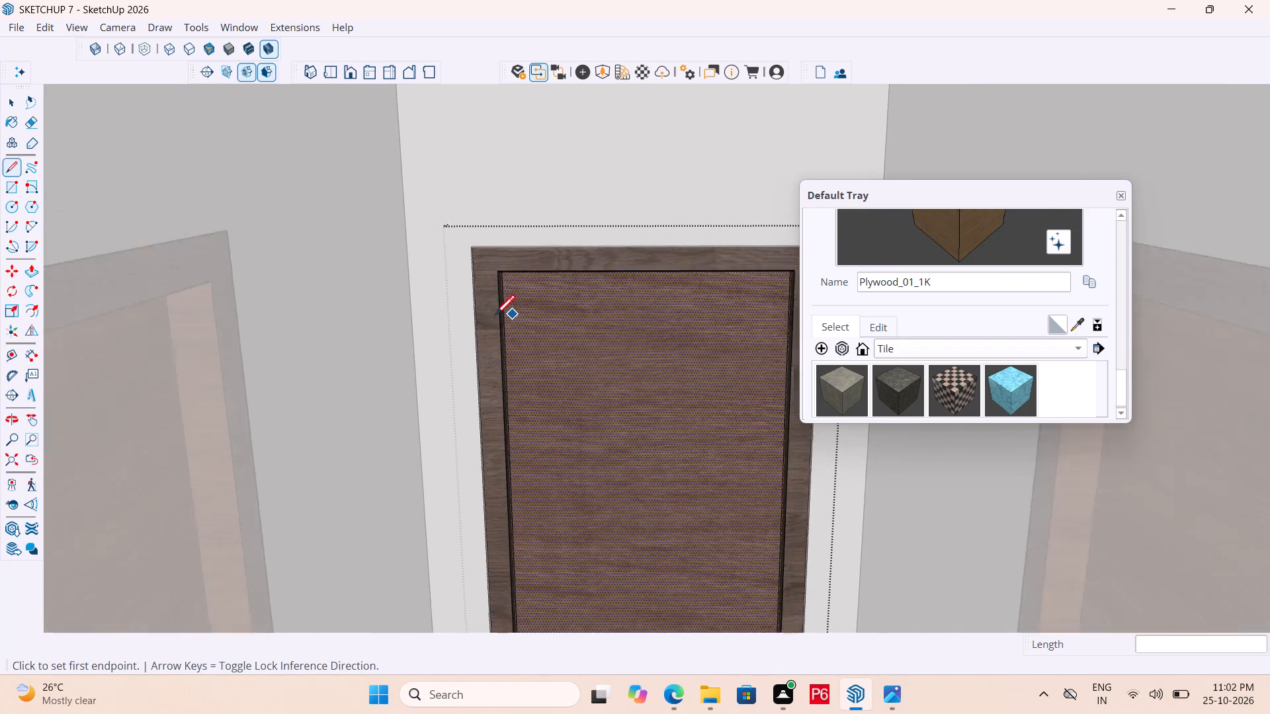
{"action": "scroll", "coordinate": [495, 317], "scroll_direction": "down", "scroll_amount": 11}
{"action": "key", "text": "space"}
{"action": "left_click", "coordinate": [627, 132]}
{"action": "middle_click_drag", "start_coordinate": [619, 254], "coordinate": [620, 280]}
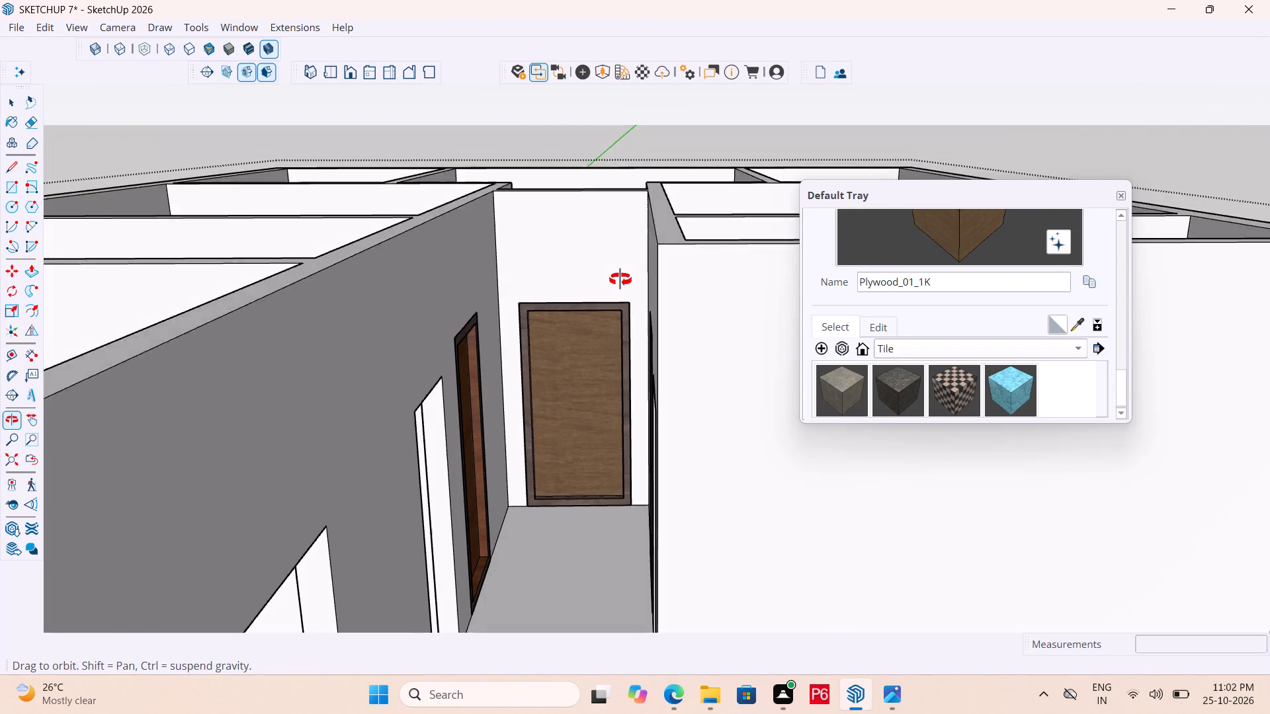
{"action": "middle_click_drag", "start_coordinate": [620, 280], "coordinate": [621, 293]}
{"action": "left_click", "coordinate": [617, 323]}
{"action": "key", "text": "m"}
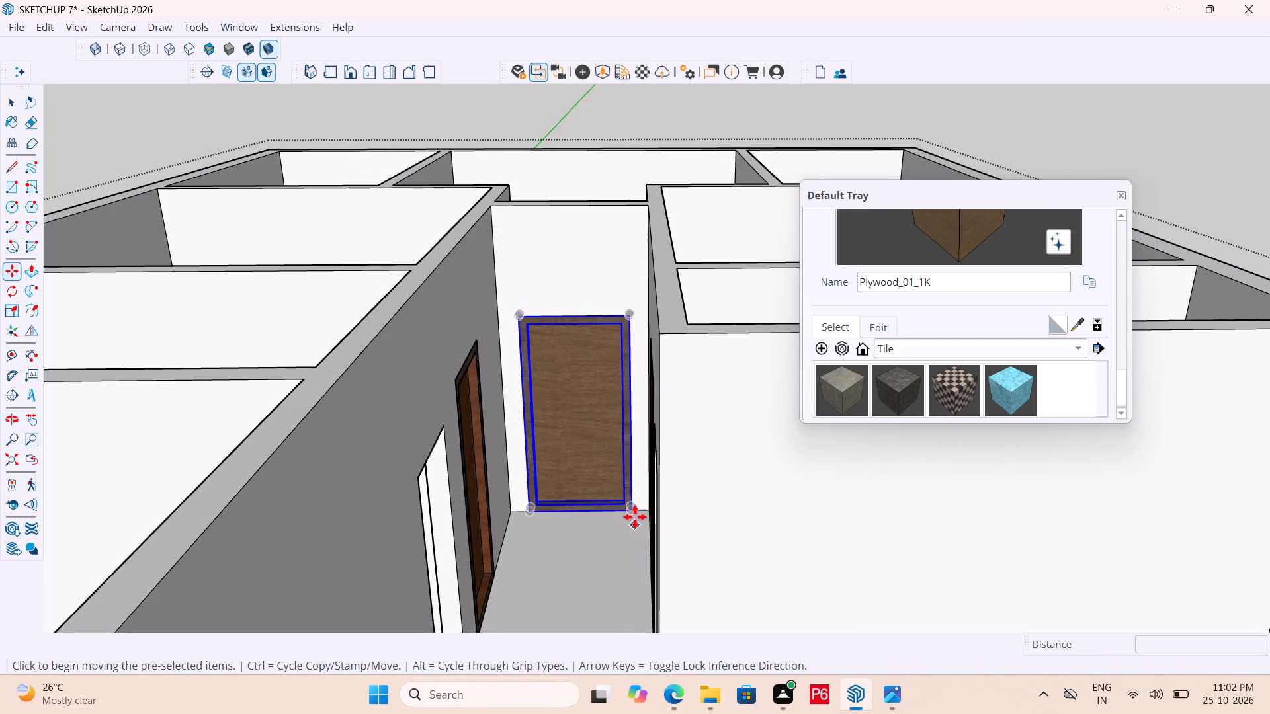
{"action": "left_click", "coordinate": [635, 510]}
{"action": "scroll", "coordinate": [479, 384], "scroll_direction": "down", "scroll_amount": 12}
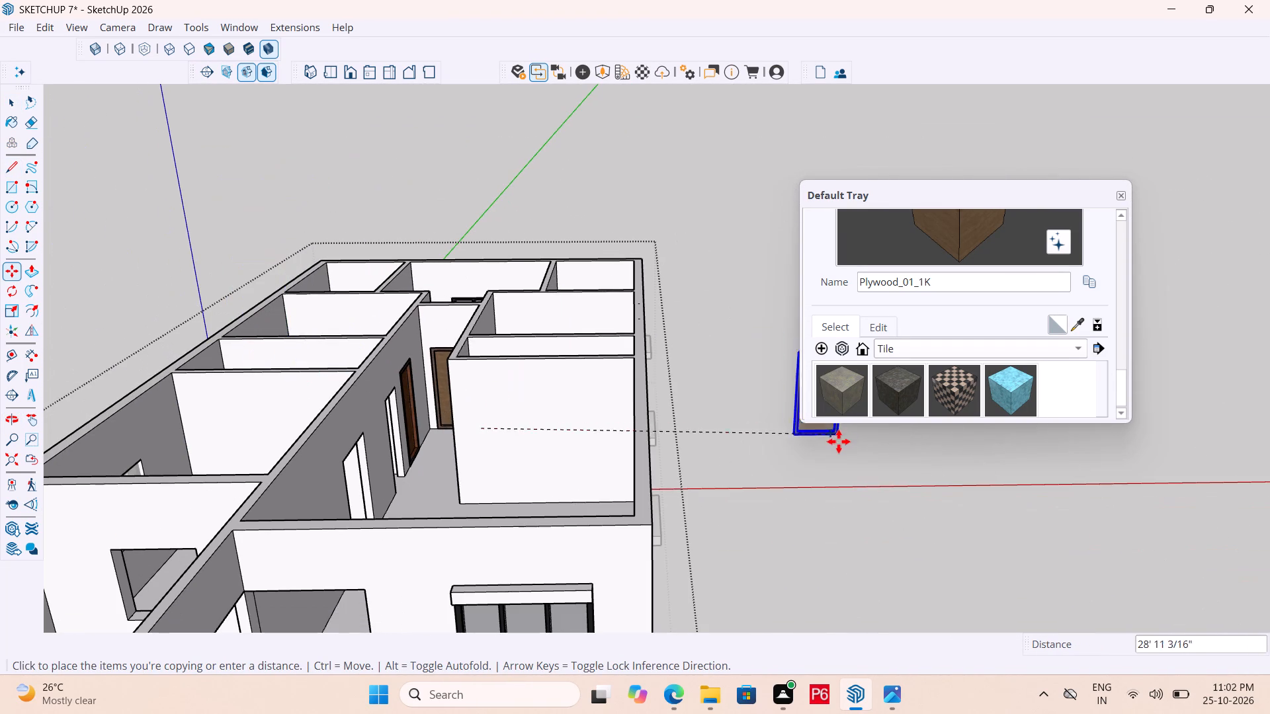
{"action": "left_click", "coordinate": [833, 475]}
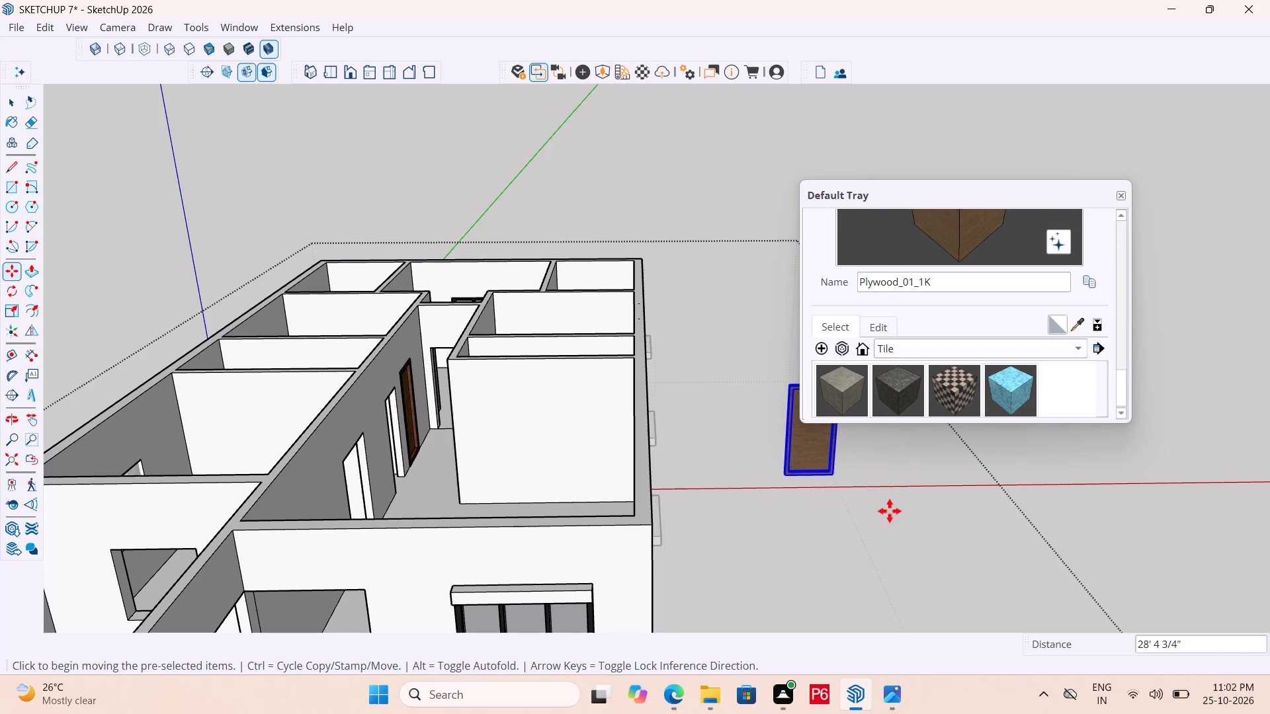
{"action": "middle_click_drag", "start_coordinate": [885, 502], "coordinate": [860, 522]}
{"action": "key", "text": "Escape"}
Save the model with the framed panel moved outside the building.
{"action": "key", "text": "ctrl+s"}
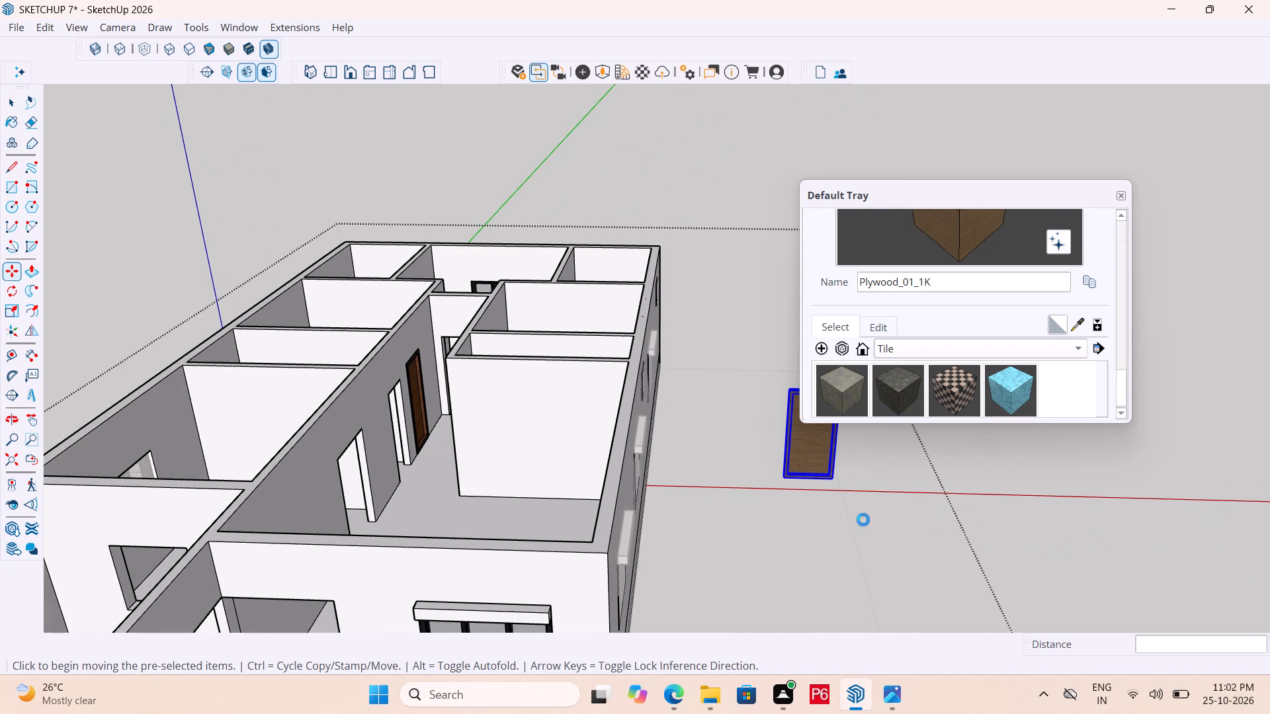
{"action": "key", "text": "ctrl+s"}
{"action": "key", "text": "ctrl+s"}
Examine the relocated framed panel and its position beside the building's side wall from several angles.
{"action": "scroll", "coordinate": [601, 515], "scroll_direction": "down", "scroll_amount": 9}
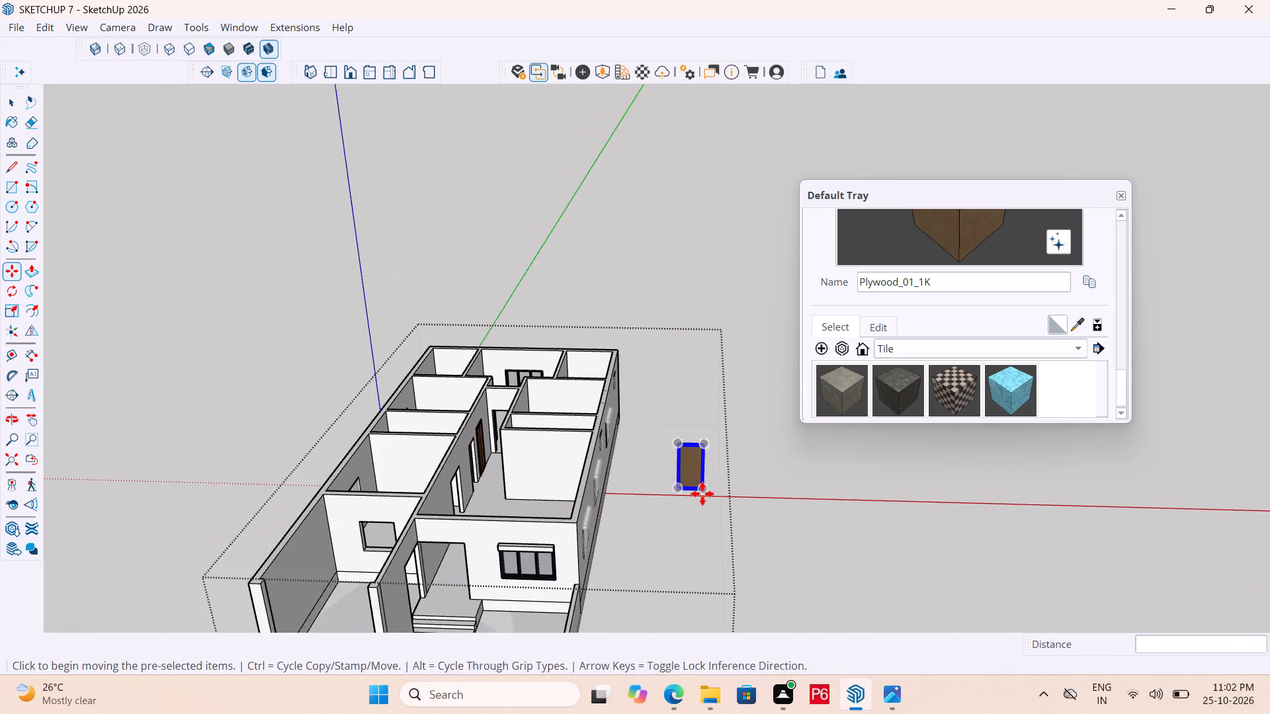
{"action": "scroll", "coordinate": [702, 494], "scroll_direction": "up", "scroll_amount": 16}
{"action": "middle_click_drag", "start_coordinate": [614, 448], "coordinate": [315, 439]}
{"action": "middle_click_drag", "start_coordinate": [663, 450], "coordinate": [929, 497]}
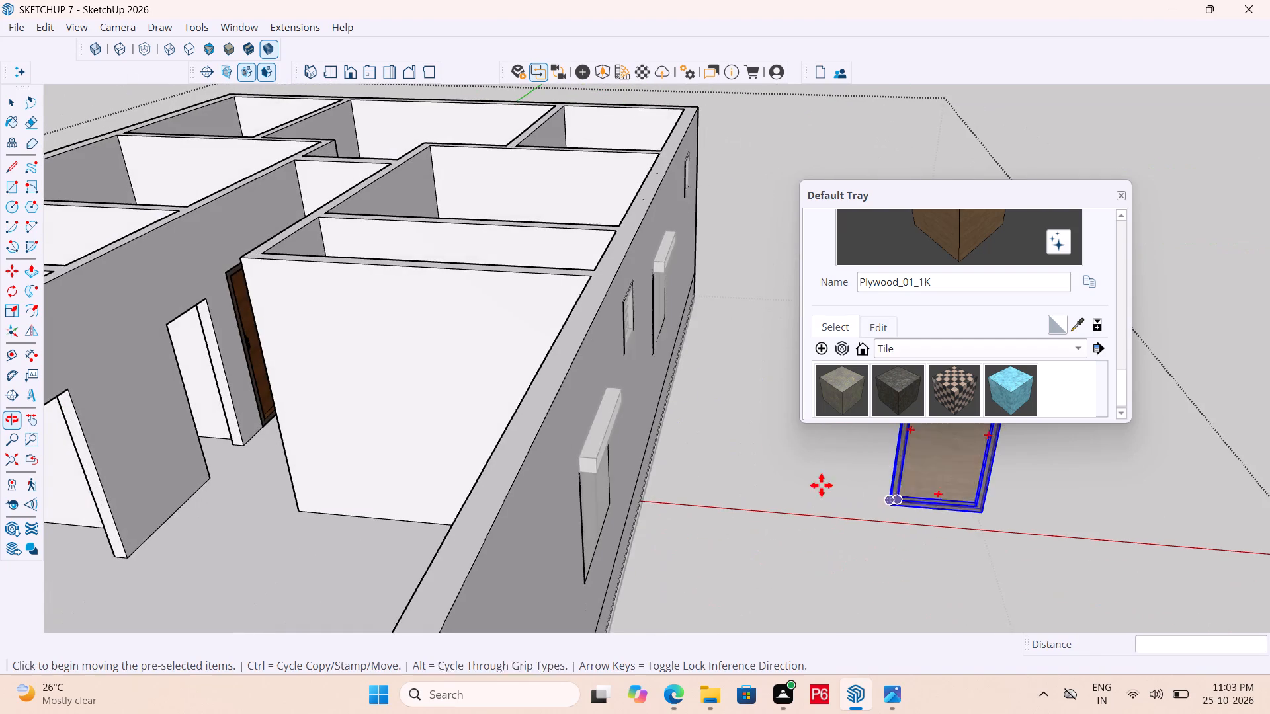
{"action": "scroll", "coordinate": [614, 452], "scroll_direction": "down", "scroll_amount": 13}
{"action": "scroll", "coordinate": [515, 497], "scroll_direction": "down", "scroll_amount": 4}
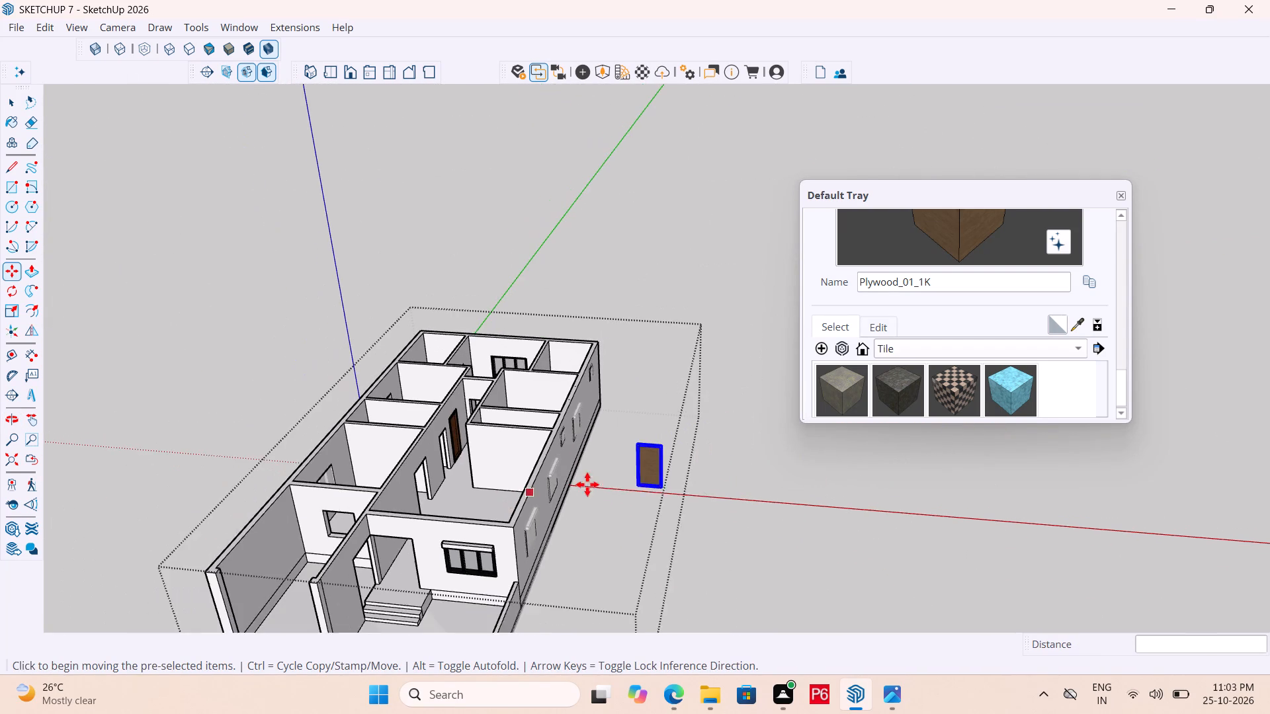
{"action": "middle_click_drag", "start_coordinate": [697, 495], "coordinate": [633, 473]}
{"action": "scroll", "coordinate": [626, 469], "scroll_direction": "up", "scroll_amount": 9}
{"action": "scroll", "coordinate": [676, 433], "scroll_direction": "up", "scroll_amount": 9}
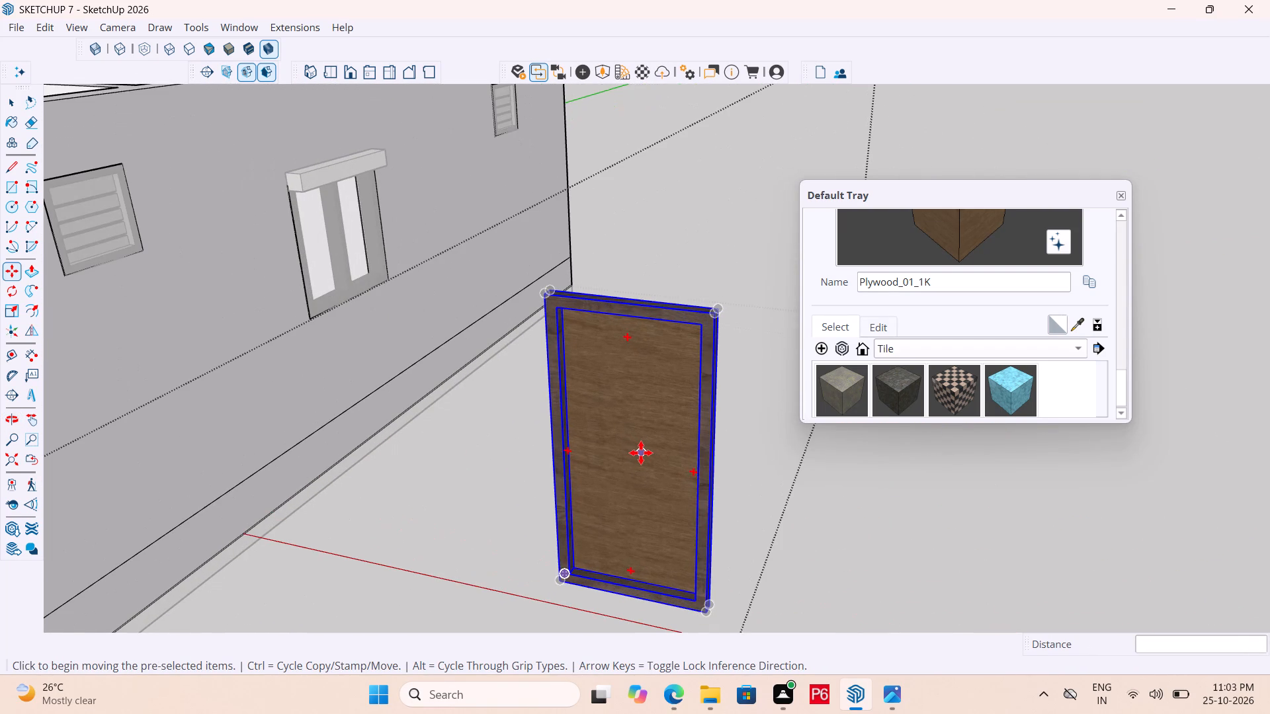
{"action": "scroll", "coordinate": [574, 420], "scroll_direction": "up", "scroll_amount": 5}
{"action": "scroll", "coordinate": [587, 401], "scroll_direction": "down", "scroll_amount": 6}
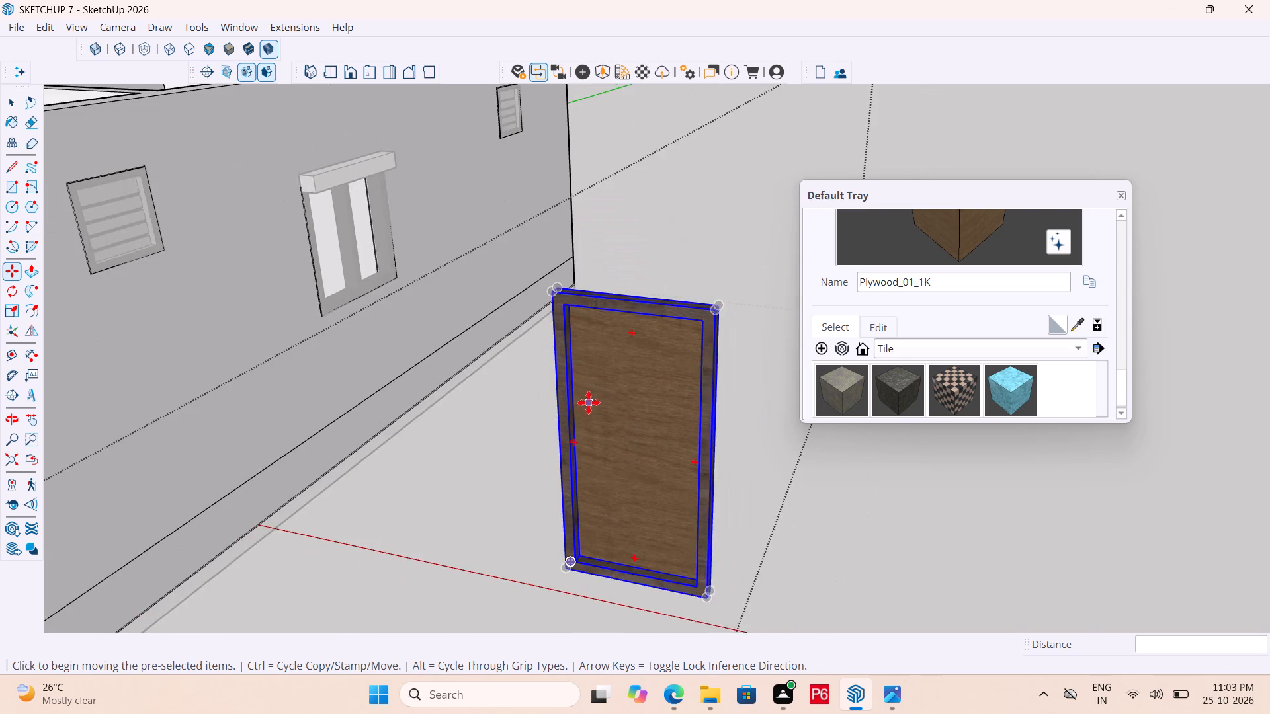
{"action": "scroll", "coordinate": [586, 349], "scroll_direction": "down", "scroll_amount": 6}
{"action": "middle_click_drag", "start_coordinate": [605, 414], "coordinate": [613, 424]}
{"action": "scroll", "coordinate": [653, 508], "scroll_direction": "up", "scroll_amount": 6}
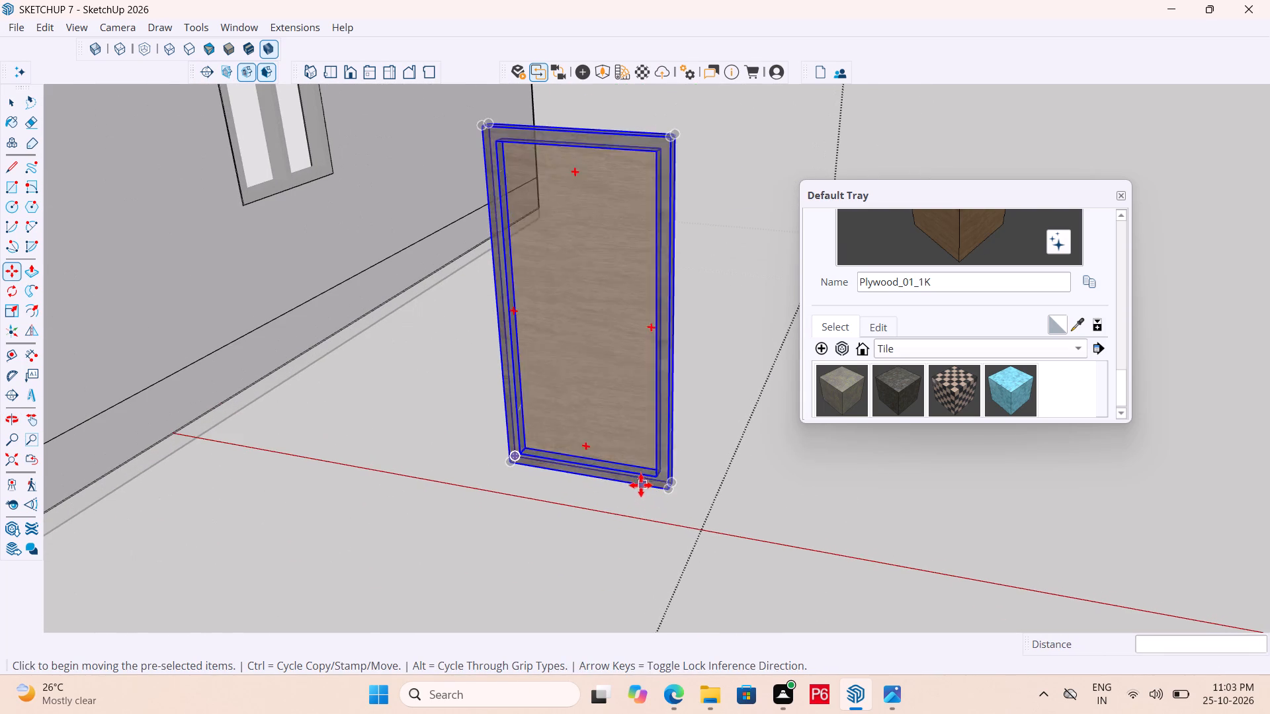
Save the current model to its existing file.
{"action": "key", "text": "ctrl+s"}
{"action": "key", "text": "ctrl+s"}
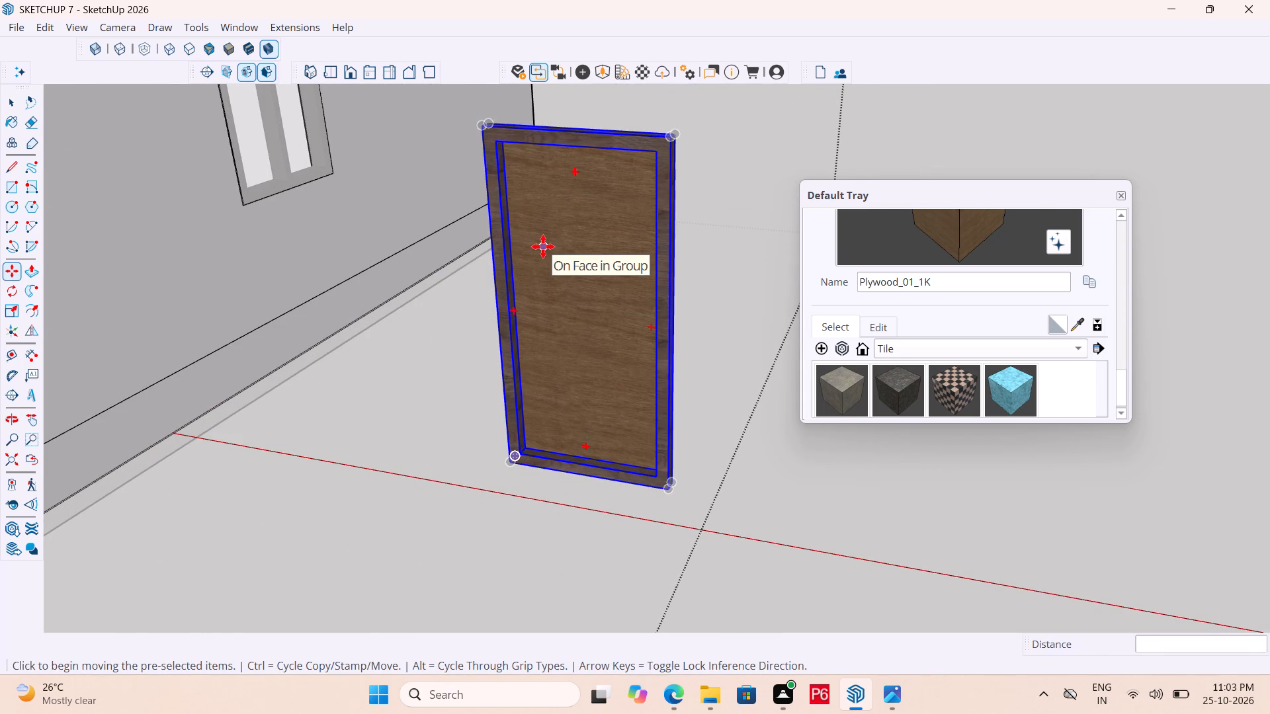
{"action": "key", "text": "ctrl+s"}
{"action": "key", "text": "ctrl+s"}
{"action": "key", "text": "ctrl+s"}
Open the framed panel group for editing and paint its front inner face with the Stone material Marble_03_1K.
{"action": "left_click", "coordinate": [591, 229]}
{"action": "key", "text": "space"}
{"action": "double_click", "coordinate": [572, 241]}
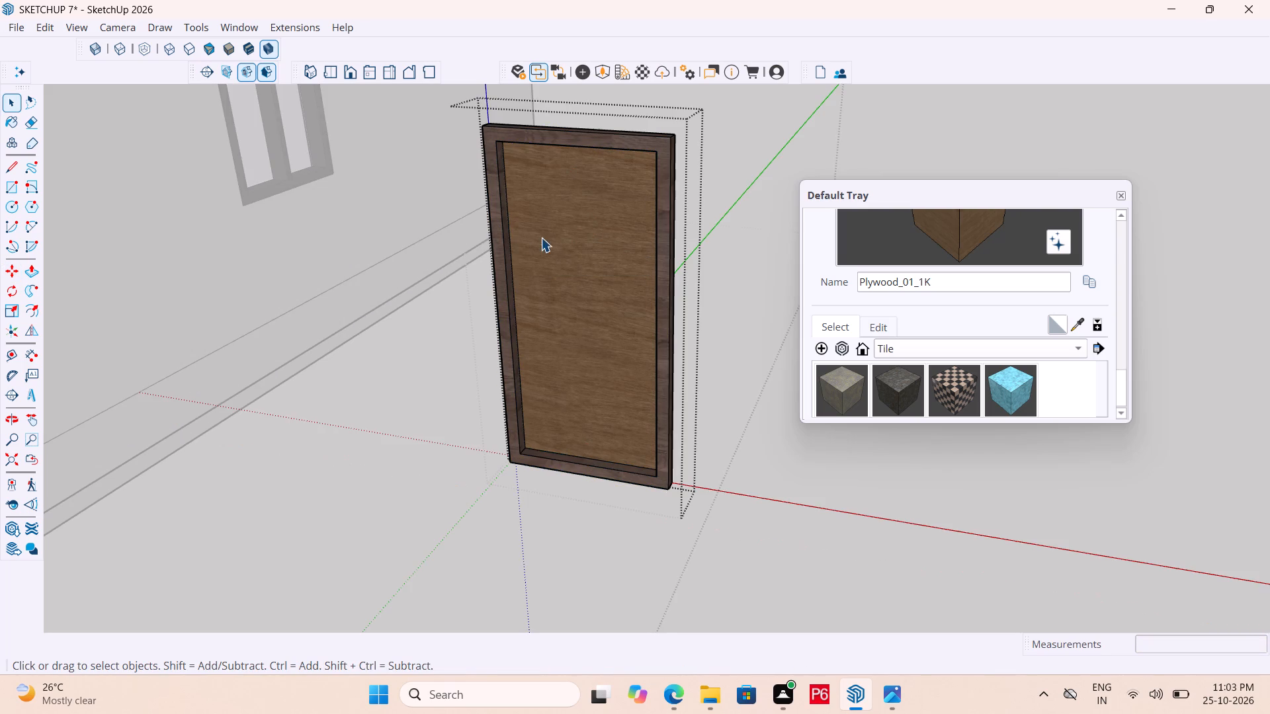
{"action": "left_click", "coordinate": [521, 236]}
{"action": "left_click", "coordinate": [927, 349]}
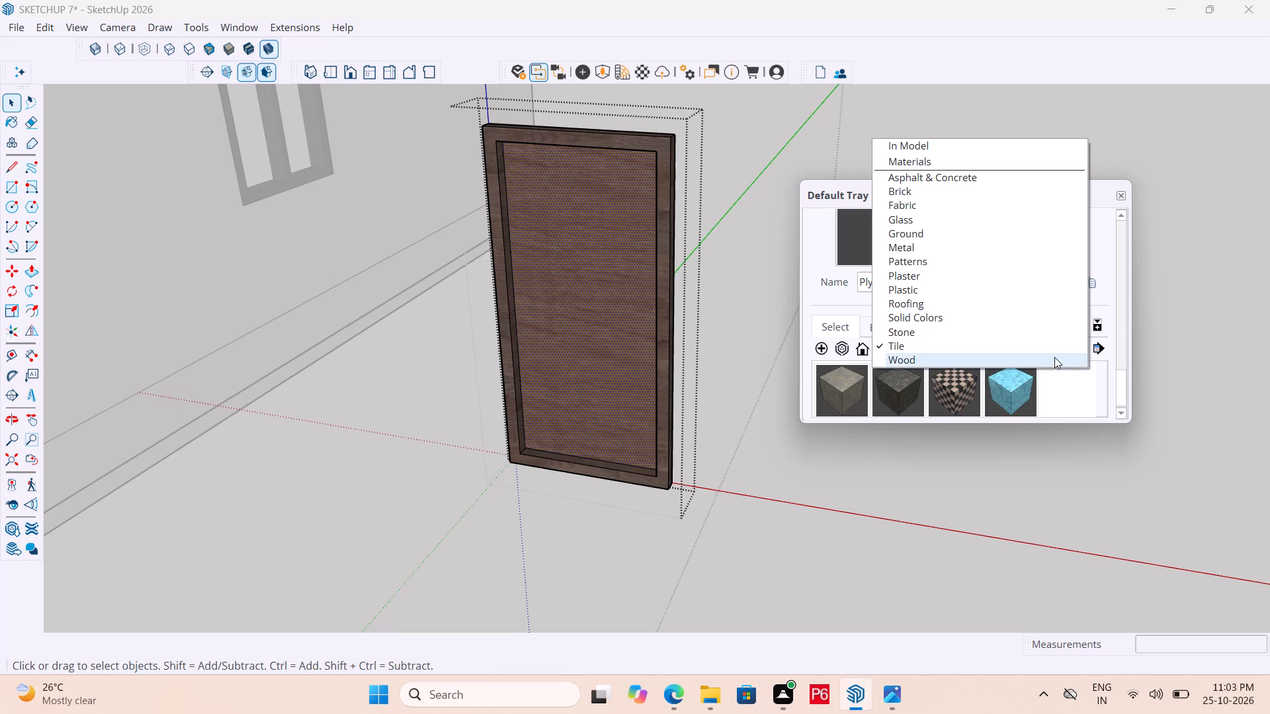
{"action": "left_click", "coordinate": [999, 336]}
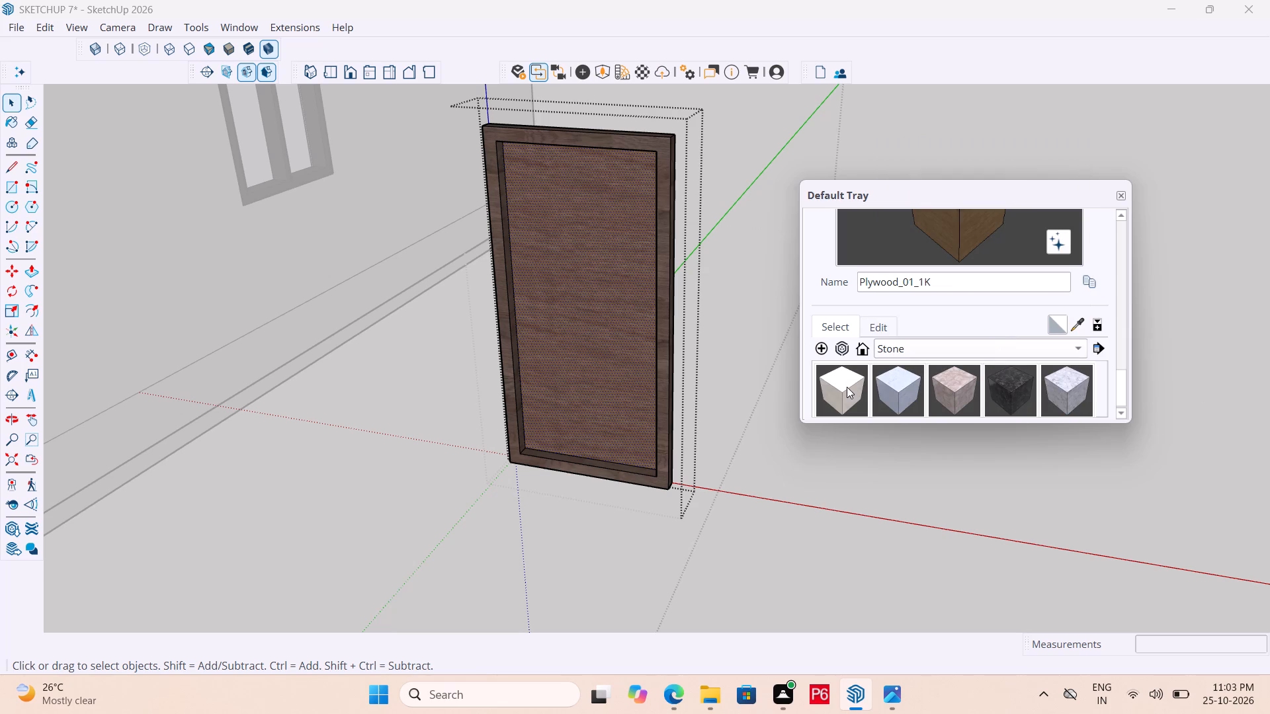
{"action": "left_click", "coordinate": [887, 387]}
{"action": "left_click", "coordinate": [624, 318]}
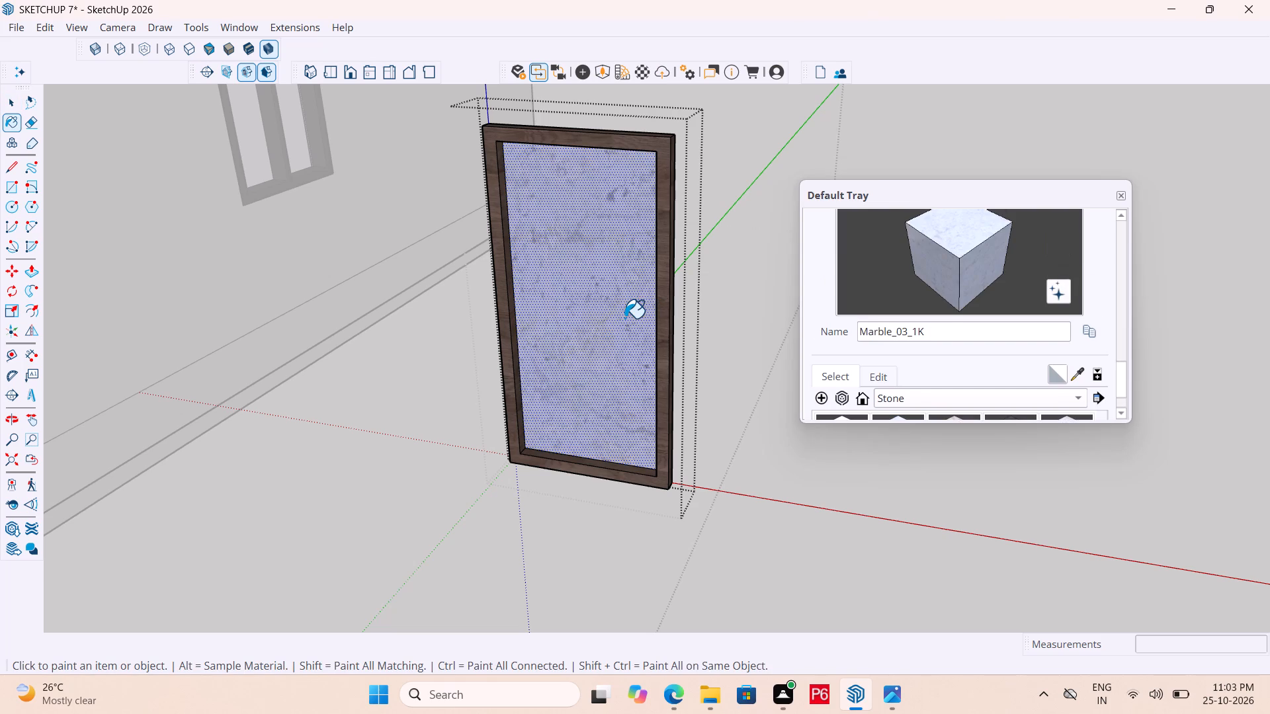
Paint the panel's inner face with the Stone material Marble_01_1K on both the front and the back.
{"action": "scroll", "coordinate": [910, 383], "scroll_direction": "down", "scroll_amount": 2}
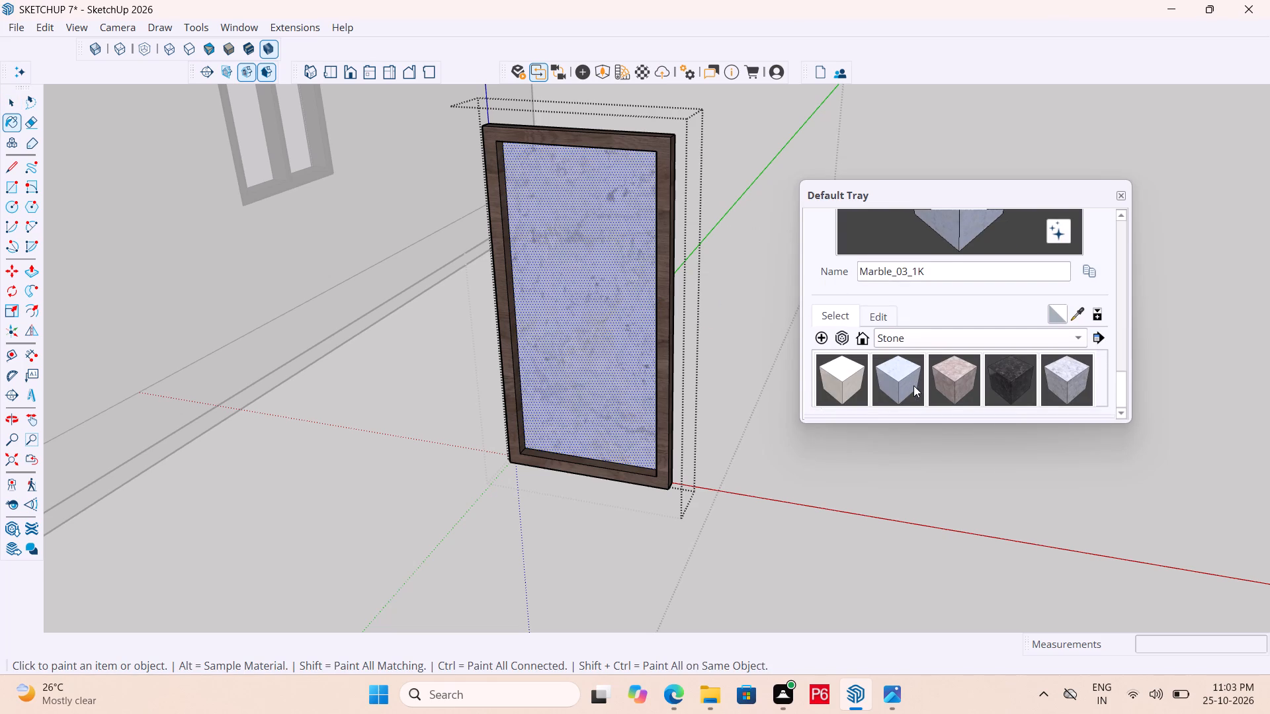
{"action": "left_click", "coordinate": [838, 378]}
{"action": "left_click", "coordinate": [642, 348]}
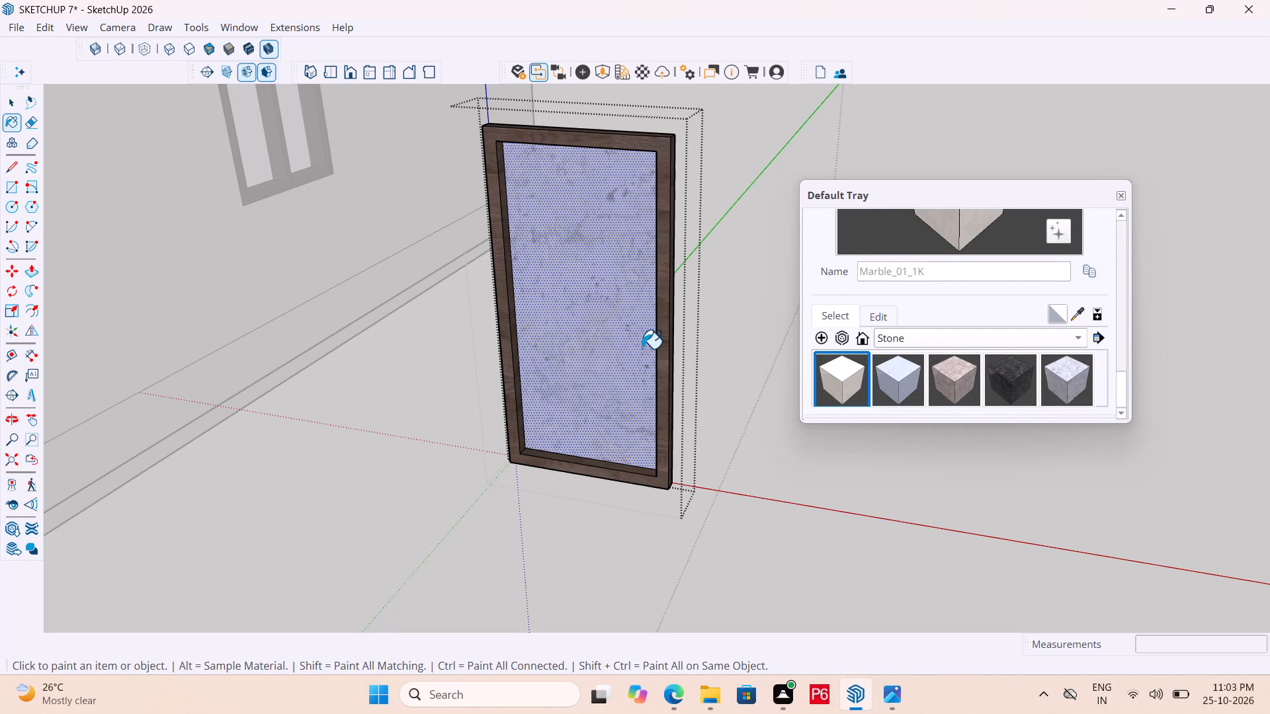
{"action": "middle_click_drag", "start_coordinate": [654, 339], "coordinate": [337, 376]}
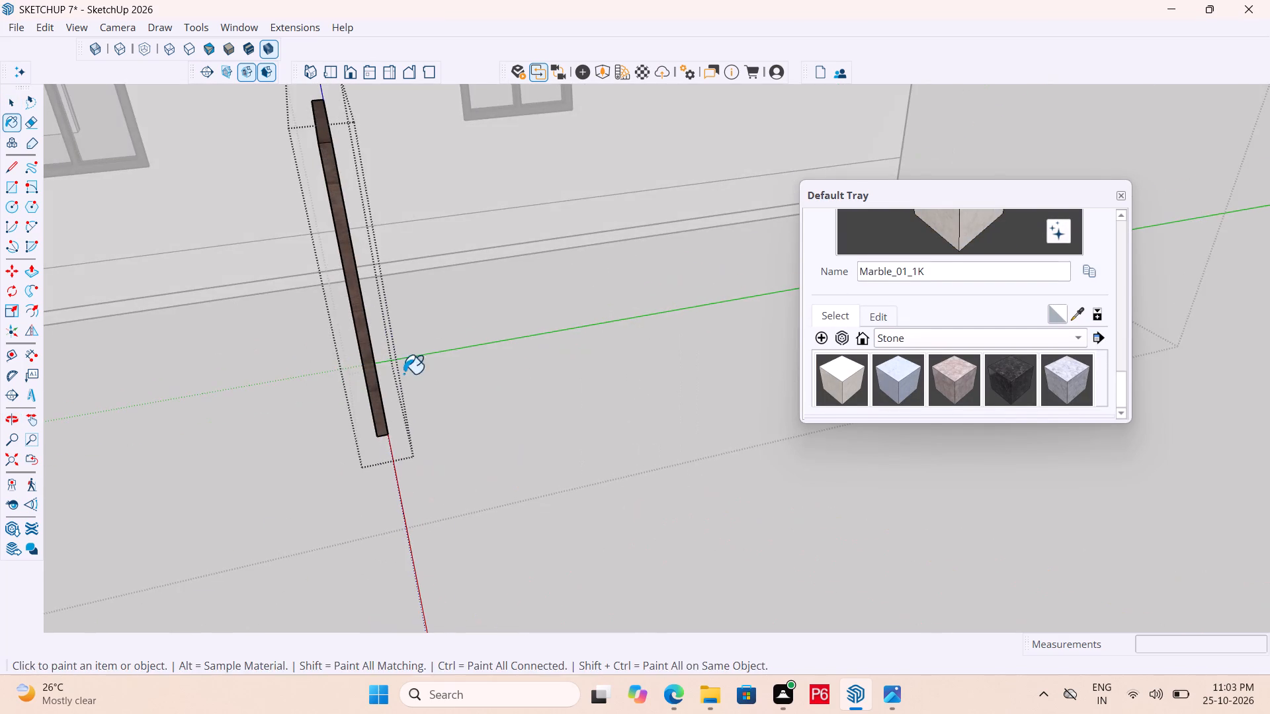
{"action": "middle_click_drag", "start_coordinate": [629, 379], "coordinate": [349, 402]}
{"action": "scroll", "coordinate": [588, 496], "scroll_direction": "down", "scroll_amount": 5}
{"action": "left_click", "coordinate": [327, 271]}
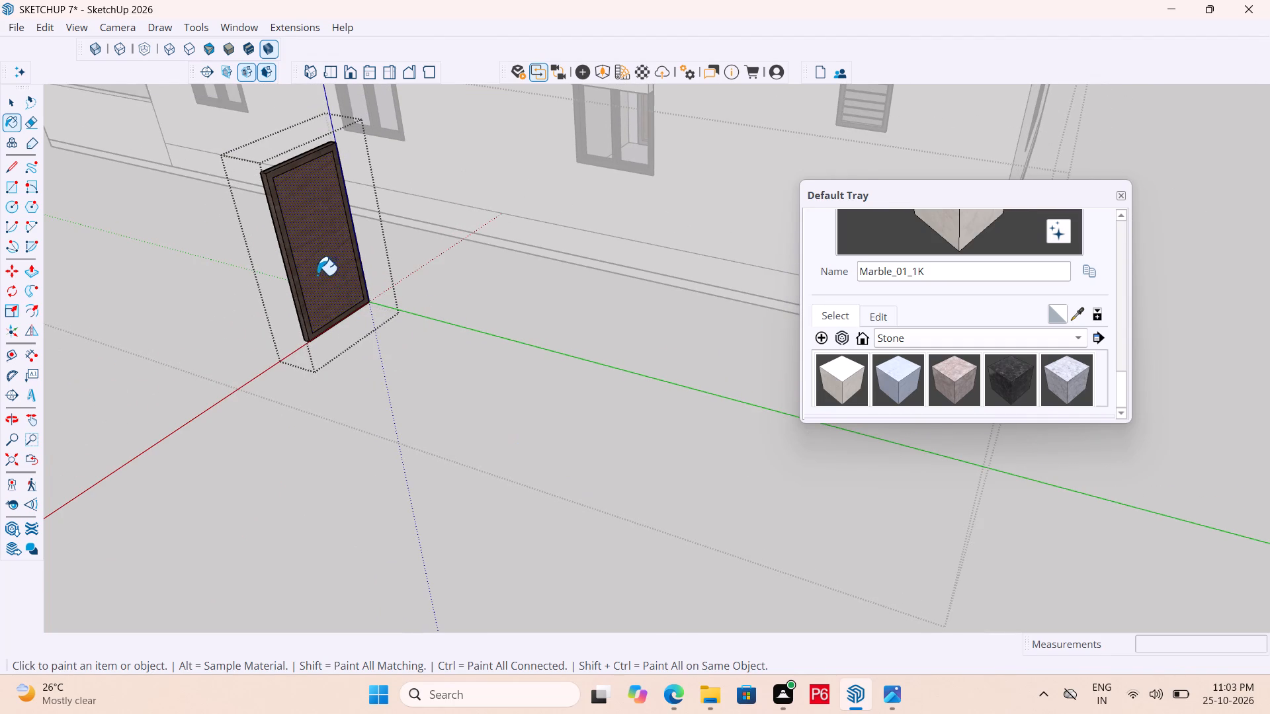
Paint the panel's front and back inner faces with the Stone material Marble_20_1K, leaving the frame in dark wood.
{"action": "middle_click_drag", "start_coordinate": [277, 321], "coordinate": [723, 336]}
{"action": "scroll", "coordinate": [439, 380], "scroll_direction": "down", "scroll_amount": 5}
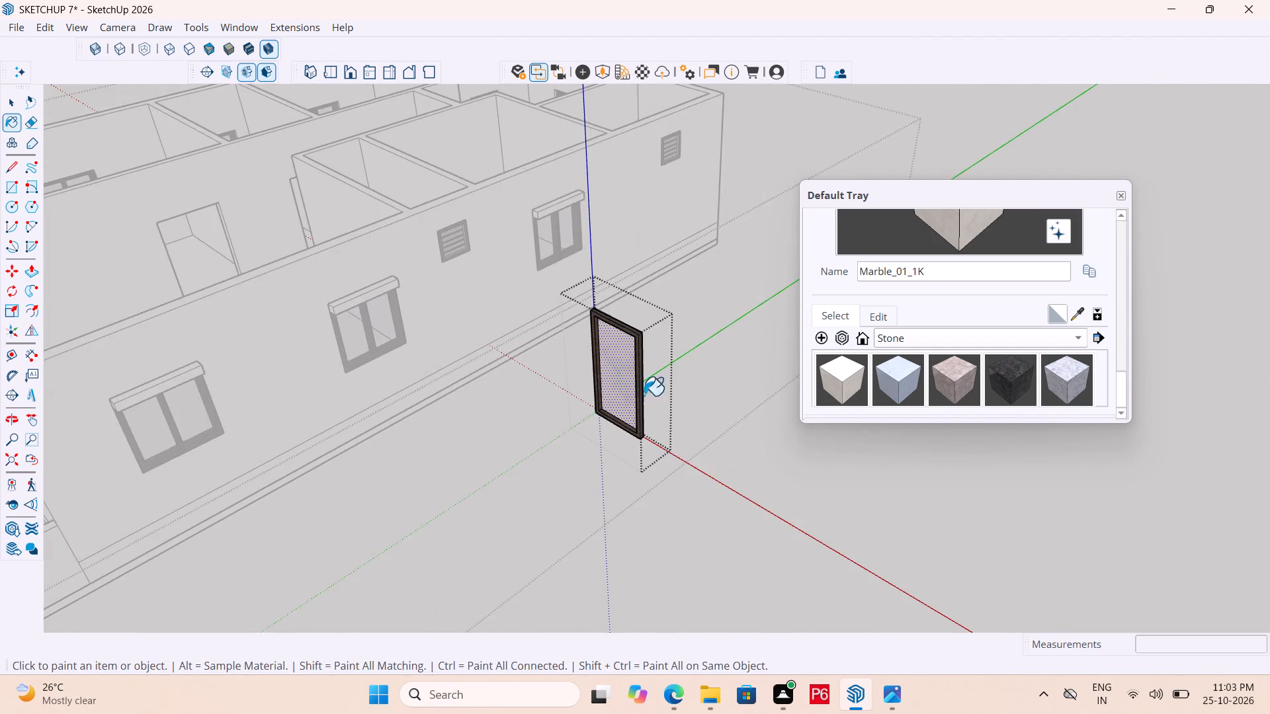
{"action": "middle_click_drag", "start_coordinate": [760, 395], "coordinate": [819, 364]}
{"action": "scroll", "coordinate": [715, 341], "scroll_direction": "up", "scroll_amount": 5}
{"action": "scroll", "coordinate": [631, 388], "scroll_direction": "up", "scroll_amount": 6}
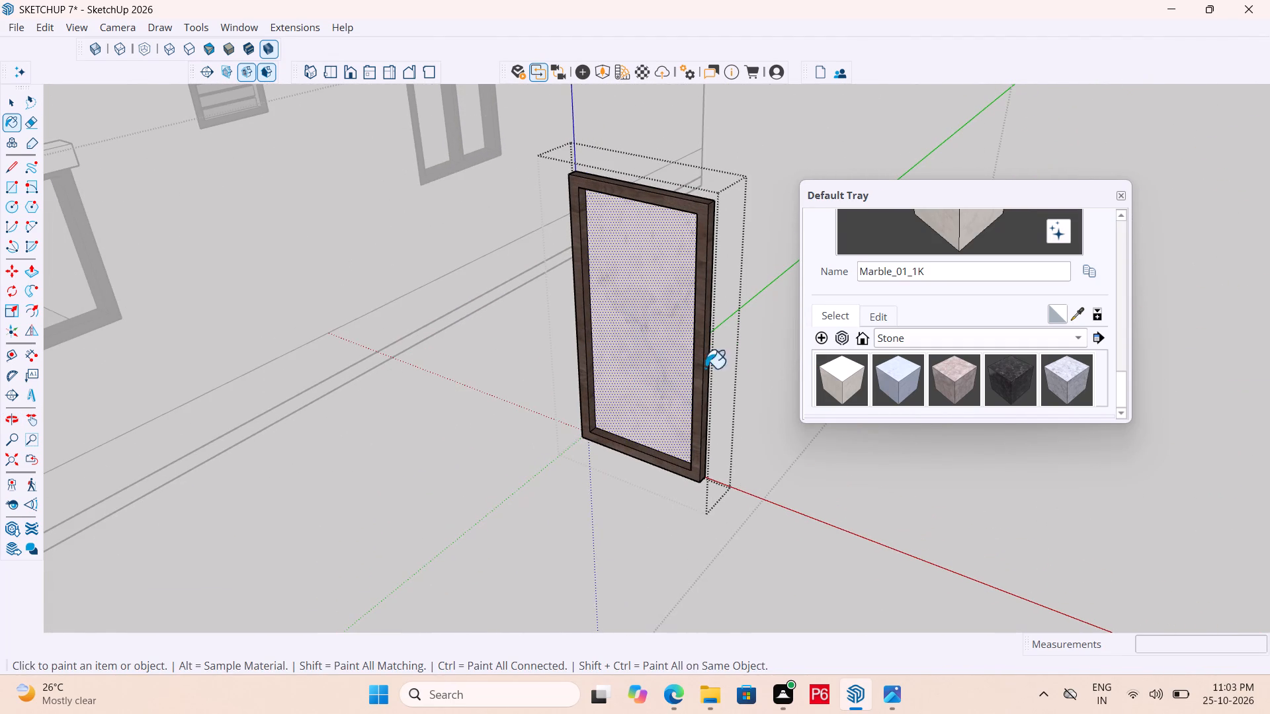
{"action": "left_click", "coordinate": [1083, 379]}
{"action": "left_click", "coordinate": [659, 350]}
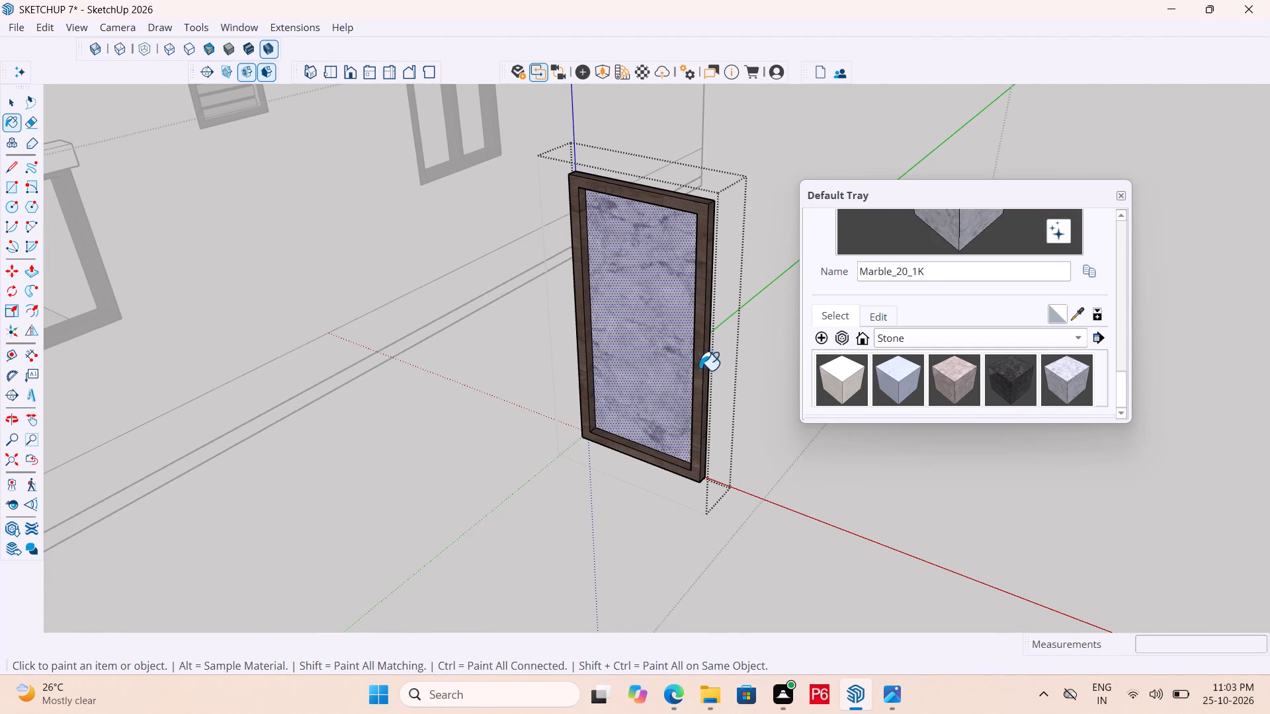
{"action": "scroll", "coordinate": [713, 399], "scroll_direction": "down", "scroll_amount": 4}
{"action": "middle_click_drag", "start_coordinate": [714, 403], "coordinate": [277, 432]}
{"action": "scroll", "coordinate": [599, 410], "scroll_direction": "down", "scroll_amount": 1}
{"action": "middle_click_drag", "start_coordinate": [574, 382], "coordinate": [399, 381]}
{"action": "left_click", "coordinate": [444, 279]}
{"action": "middle_click_drag", "start_coordinate": [380, 313], "coordinate": [900, 338]}
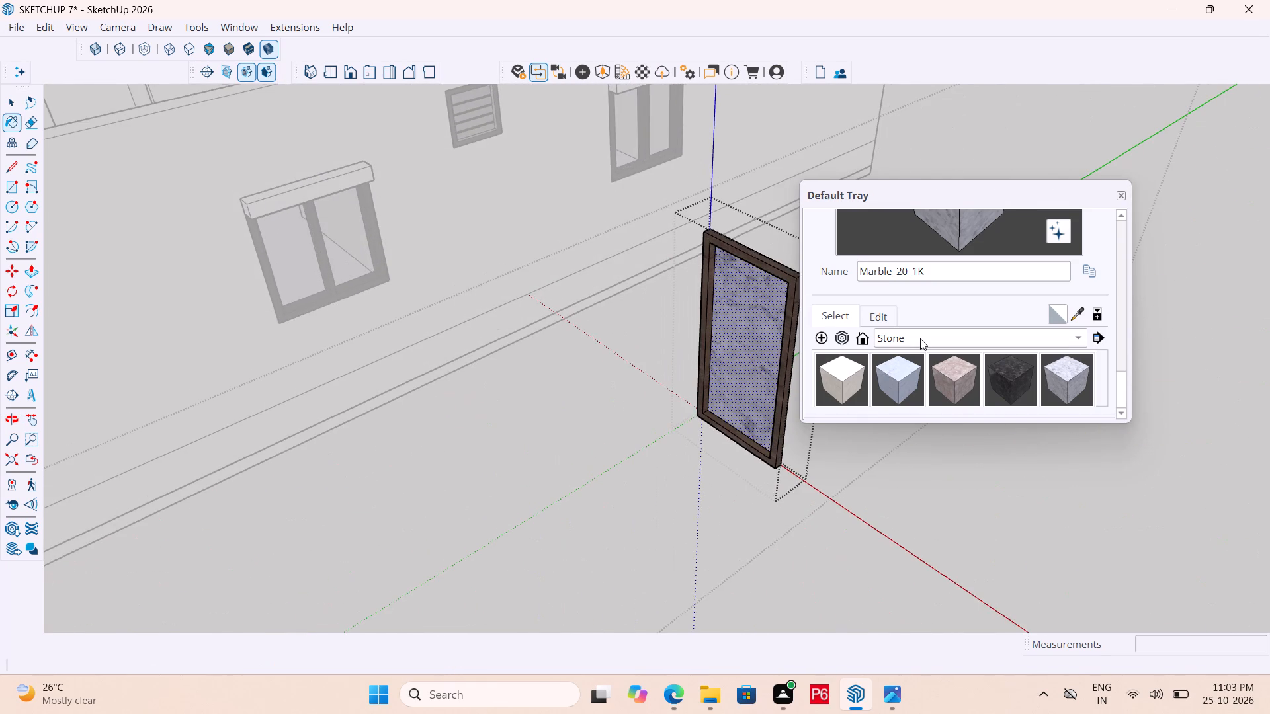
Save the model with the marble-finished panel.
{"action": "key", "text": "ctrl+s"}
{"action": "key", "text": "ctrl+s"}
{"action": "key", "text": "ctrl+s"}
{"action": "key", "text": "ctrl+s"}
{"action": "key", "text": "ctrl+s"}
{"action": "key", "text": "ctrl+s"}
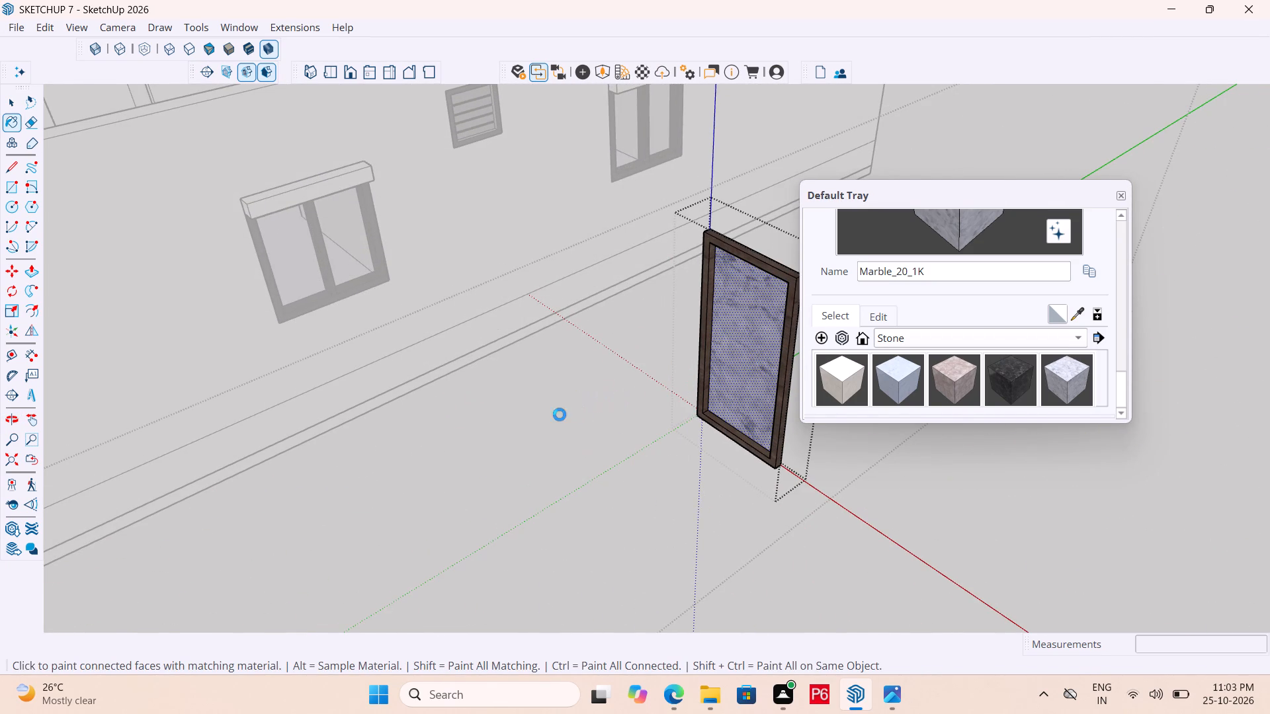
Examine the marble finish on the panel inside its dark wood frame from a distance and up close.
{"action": "scroll", "coordinate": [447, 434], "scroll_direction": "down", "scroll_amount": 11}
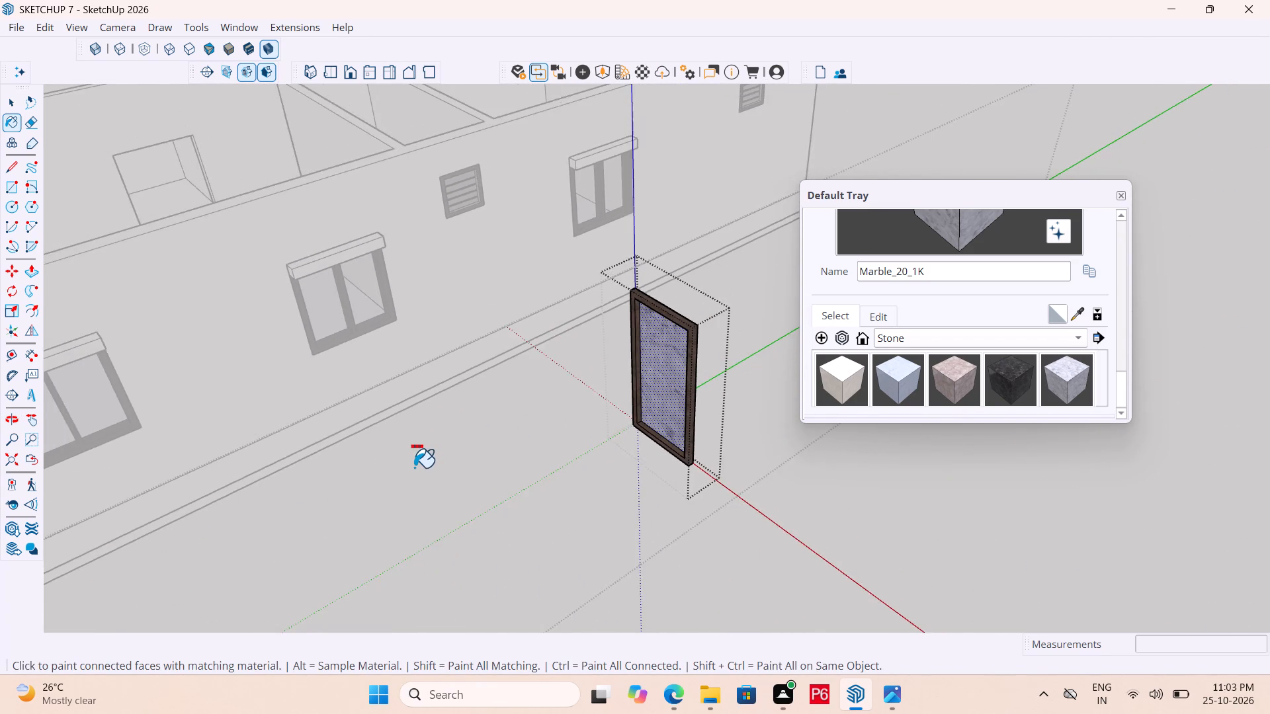
{"action": "scroll", "coordinate": [417, 480], "scroll_direction": "down", "scroll_amount": 6}
{"action": "middle_click_drag", "start_coordinate": [513, 506], "coordinate": [625, 528]}
{"action": "scroll", "coordinate": [757, 443], "scroll_direction": "up", "scroll_amount": 5}
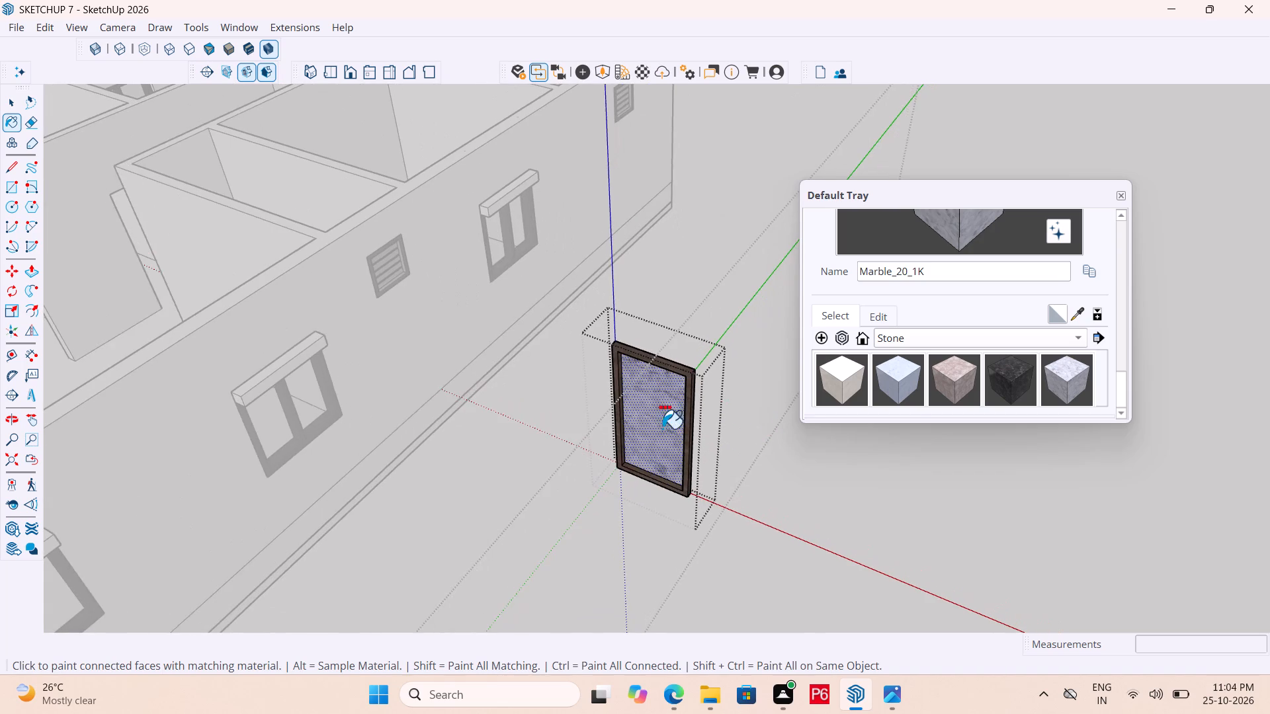
{"action": "scroll", "coordinate": [675, 431], "scroll_direction": "up", "scroll_amount": 2}
{"action": "middle_click_drag", "start_coordinate": [675, 431], "coordinate": [656, 391]}
{"action": "scroll", "coordinate": [681, 381], "scroll_direction": "up", "scroll_amount": 6}
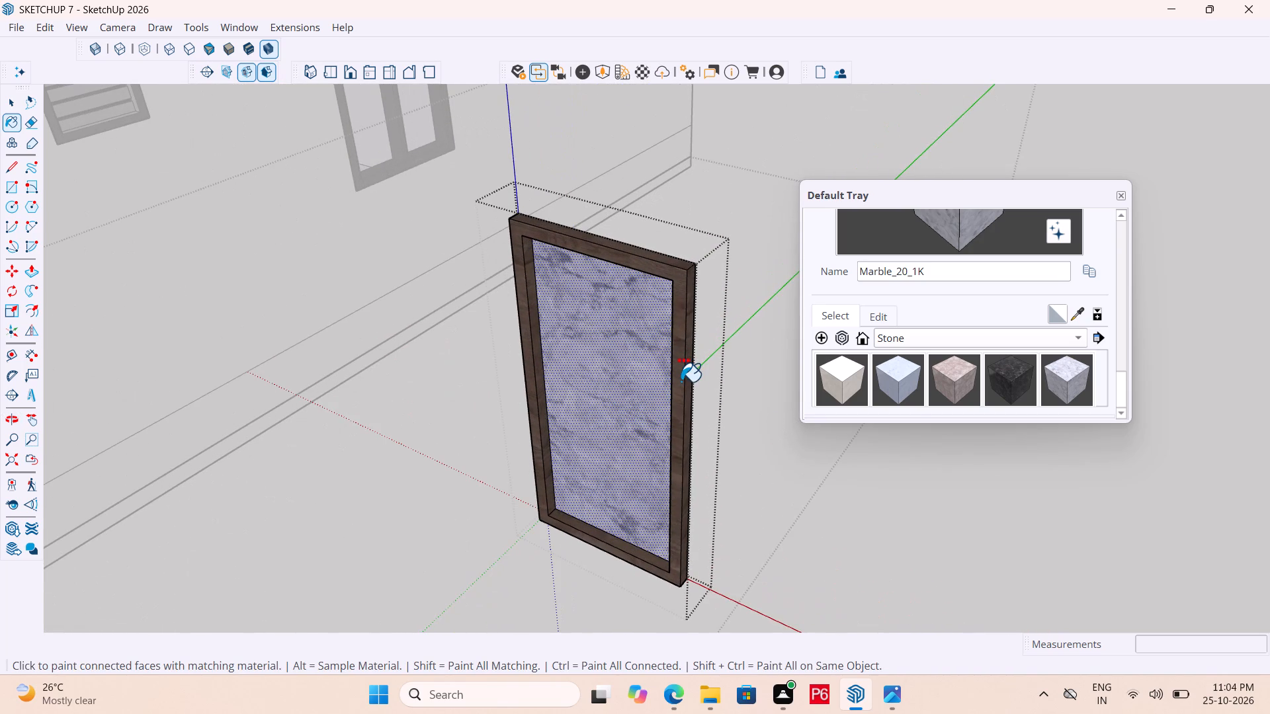
{"action": "middle_click_drag", "start_coordinate": [630, 372], "coordinate": [648, 335]}
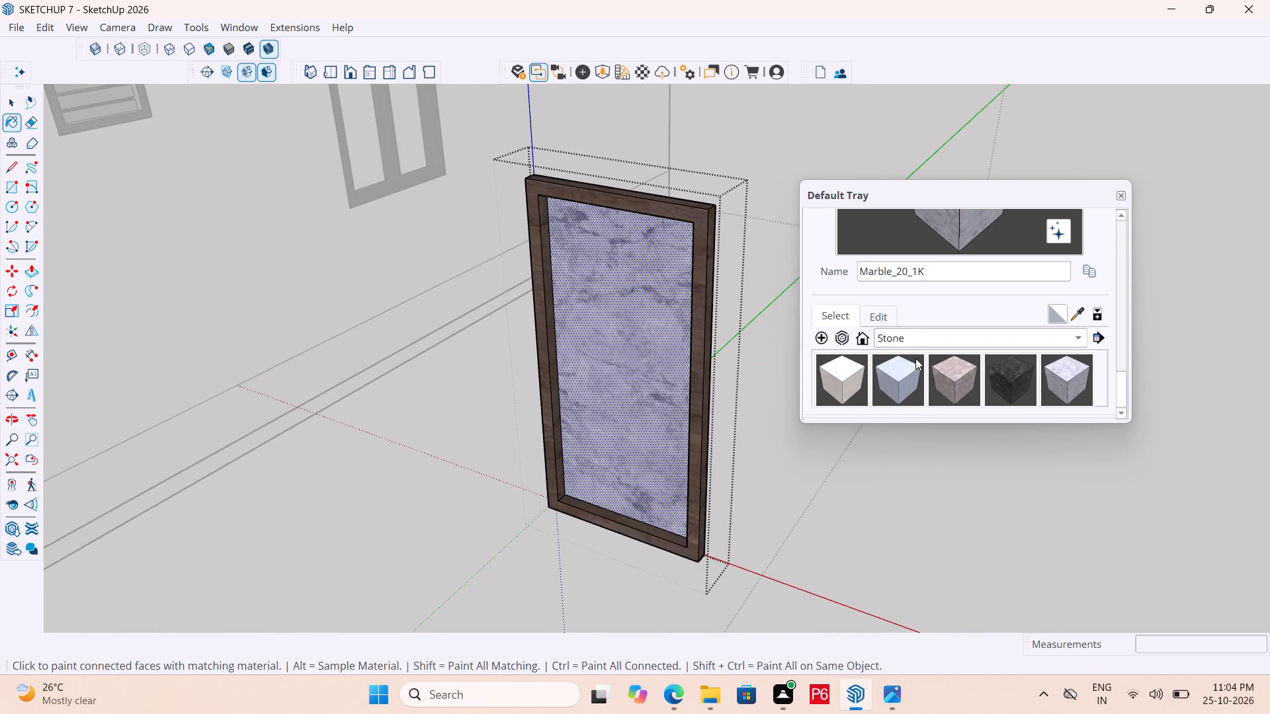
Browse the material collections, including Tile, Wood, Roofing, Plaster, Metal, Ground, Glass, Brick and Asphalt & Concrete, for another panel finish.
{"action": "scroll", "coordinate": [1028, 351], "scroll_direction": "down", "scroll_amount": 3}
{"action": "left_click", "coordinate": [1058, 338]}
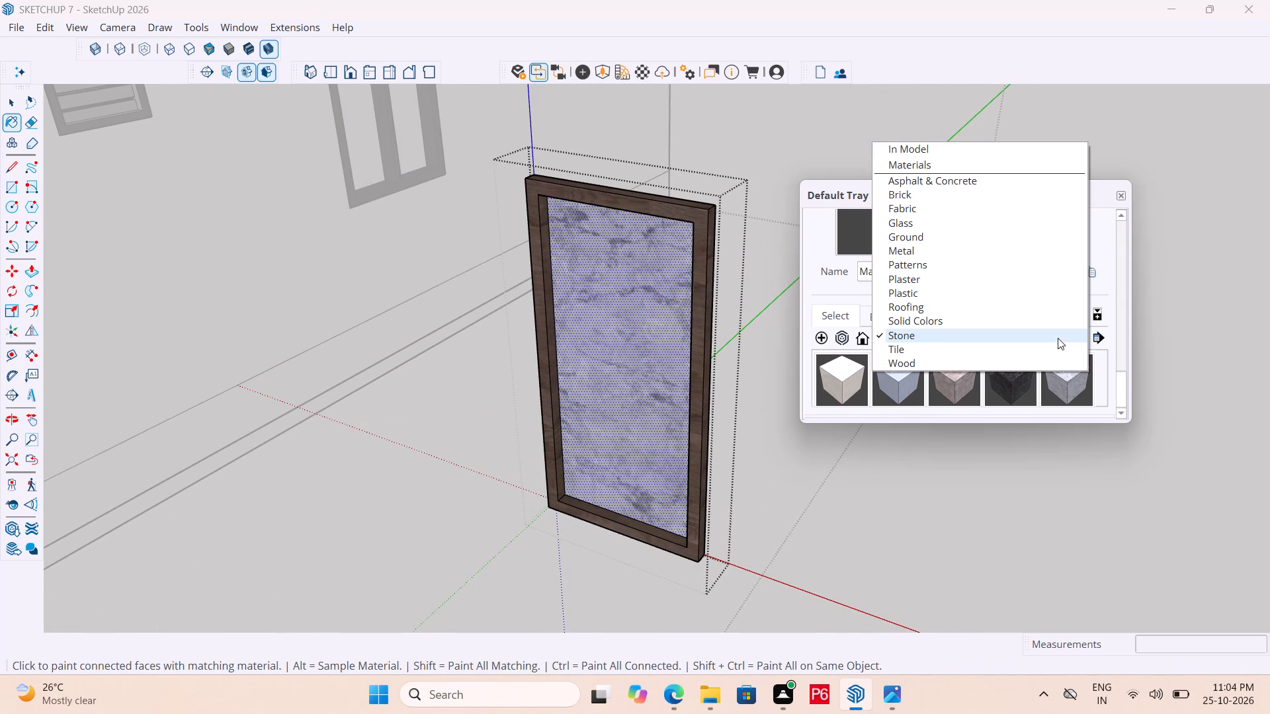
{"action": "left_click", "coordinate": [911, 350]}
{"action": "left_click", "coordinate": [923, 346]}
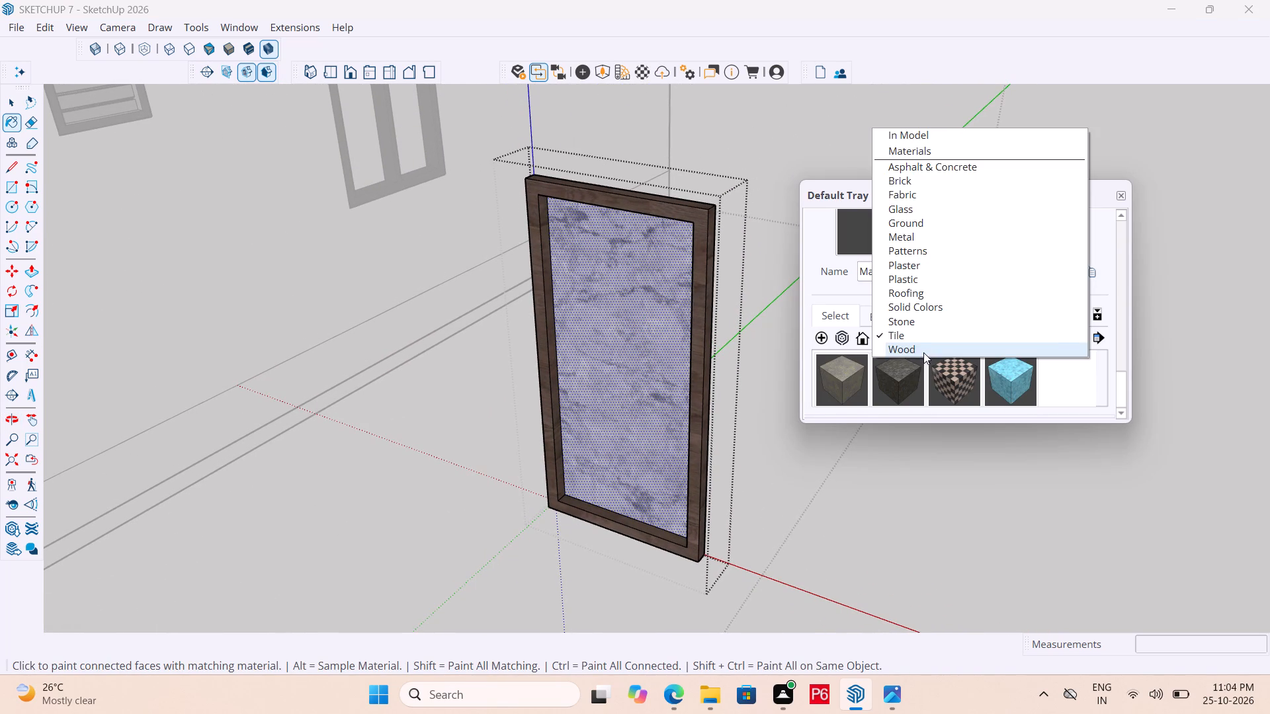
{"action": "double_click", "coordinate": [923, 352]}
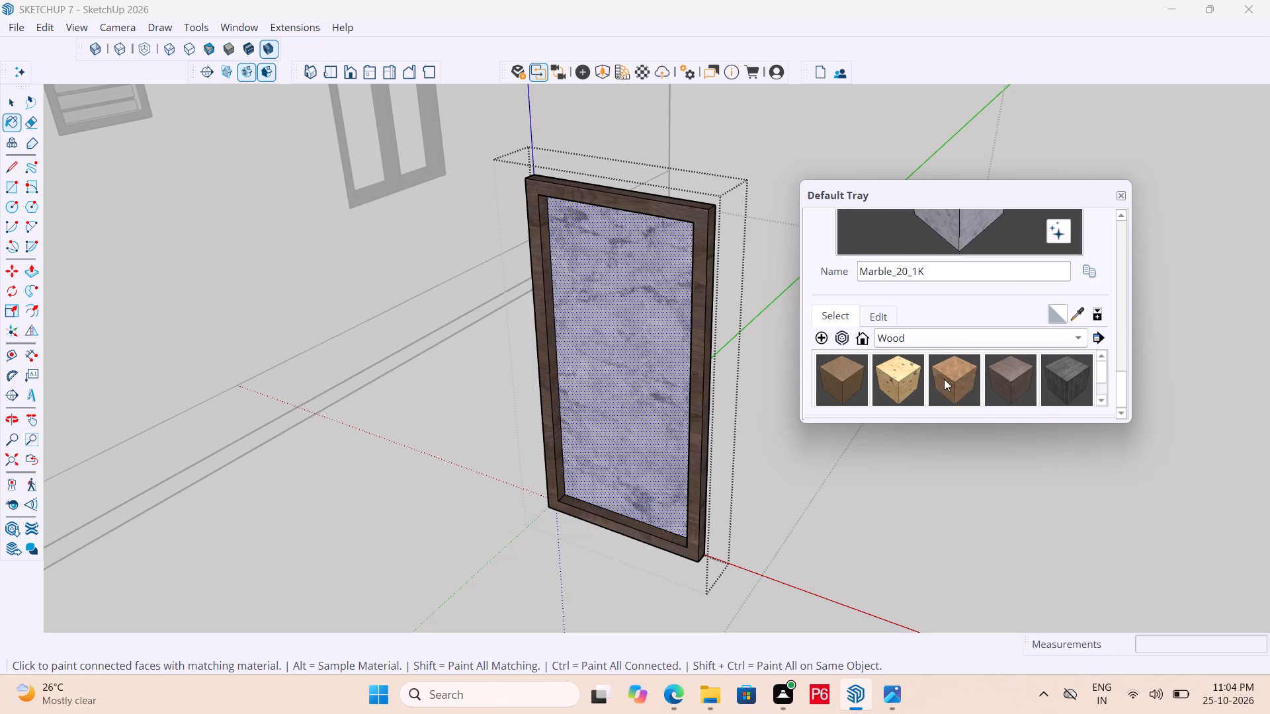
{"action": "left_click", "coordinate": [923, 337]}
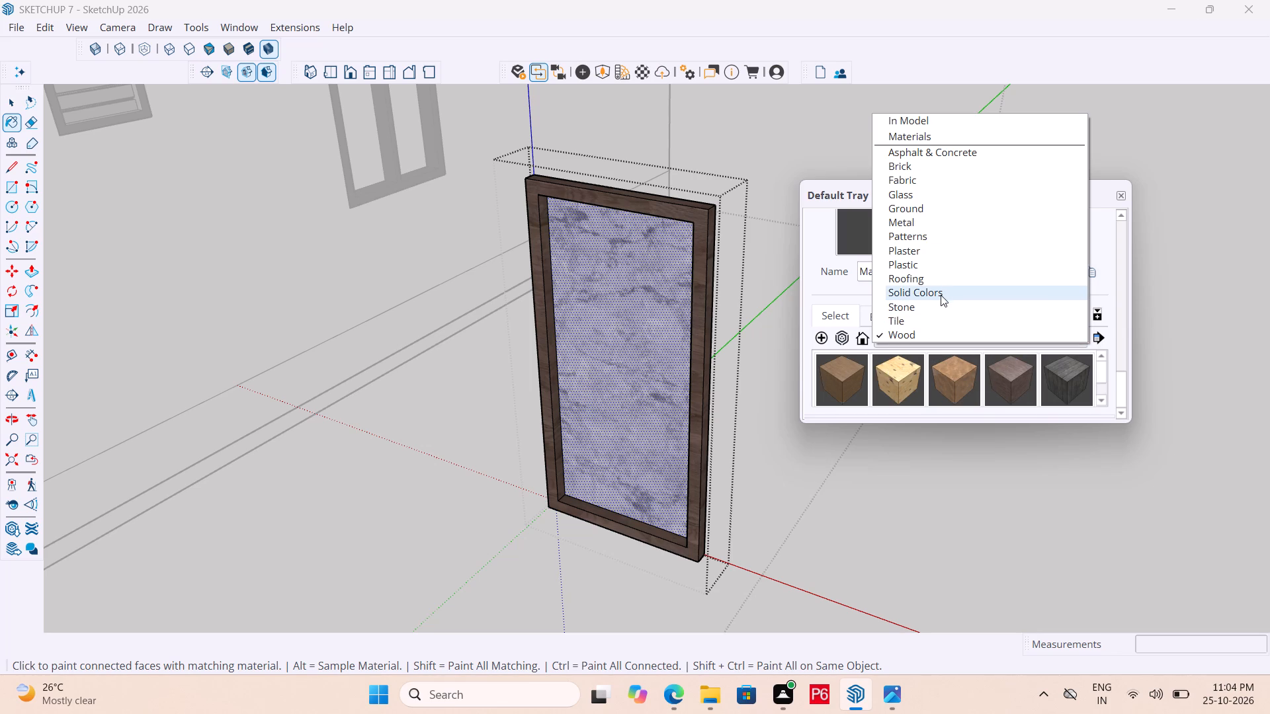
{"action": "left_click", "coordinate": [947, 278]}
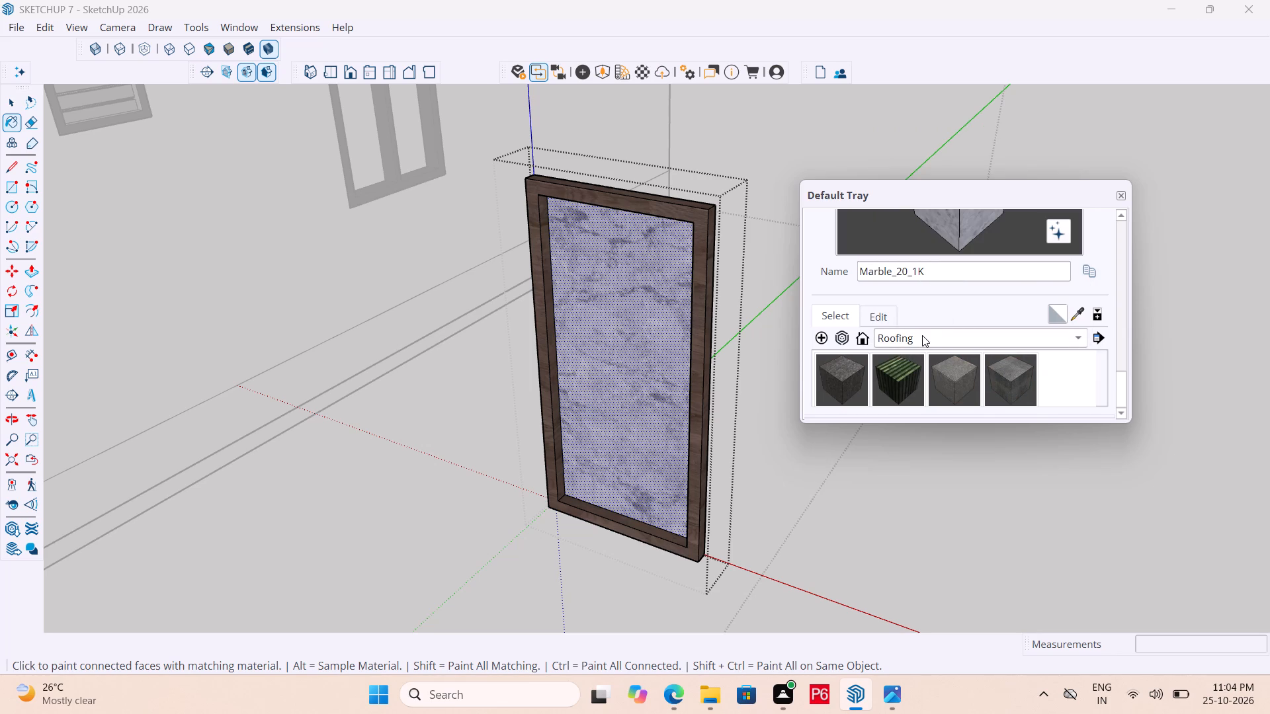
{"action": "left_click", "coordinate": [920, 338]}
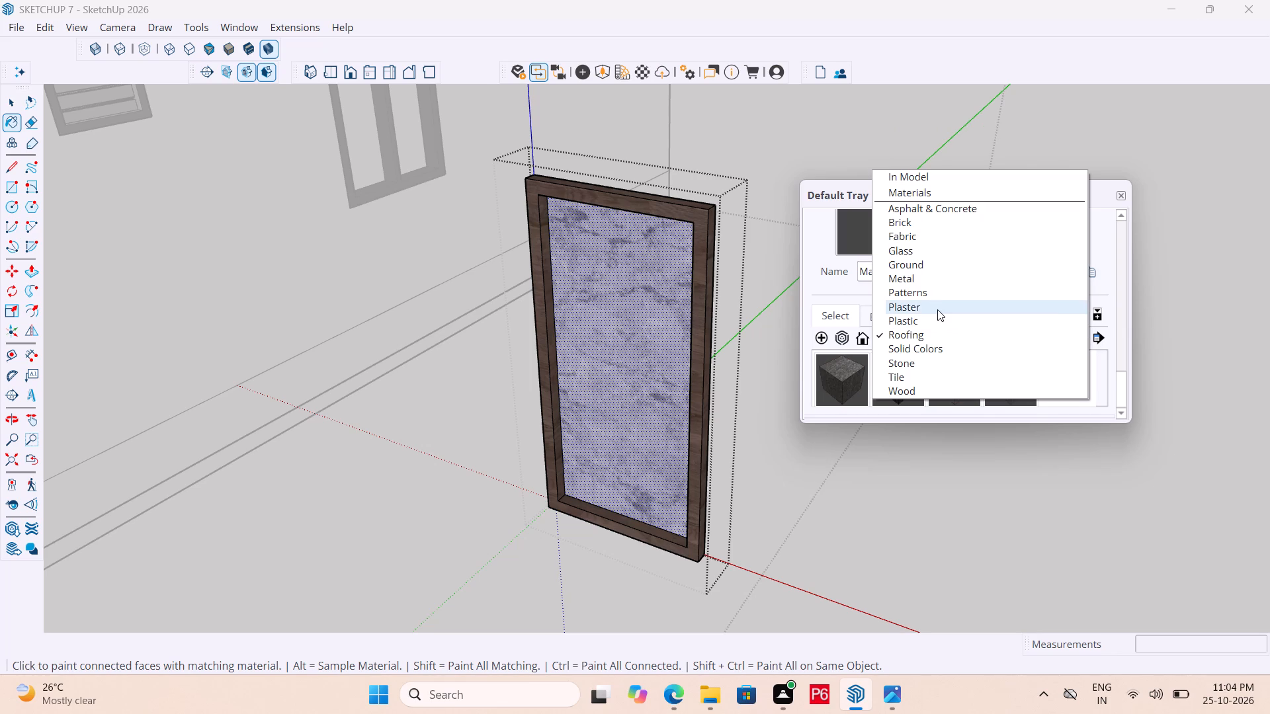
{"action": "left_click", "coordinate": [937, 309]}
{"action": "left_click", "coordinate": [919, 339]}
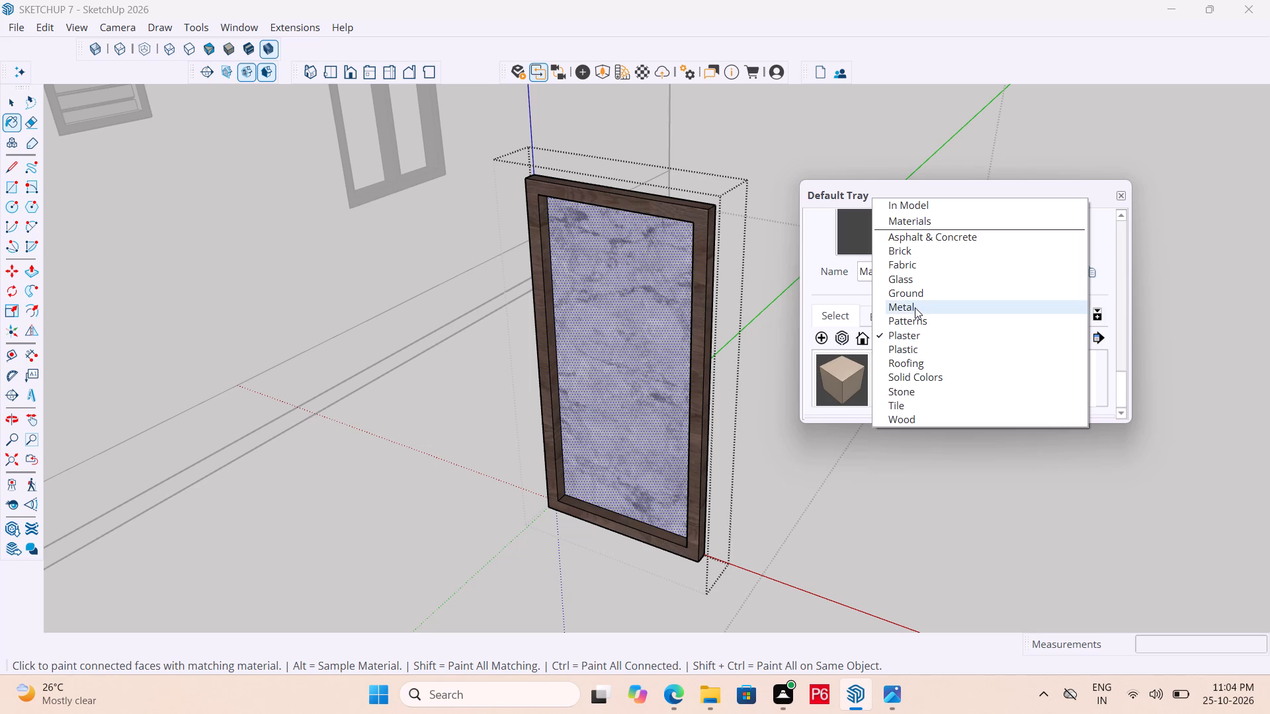
{"action": "left_click", "coordinate": [915, 307]}
{"action": "left_click", "coordinate": [902, 332]}
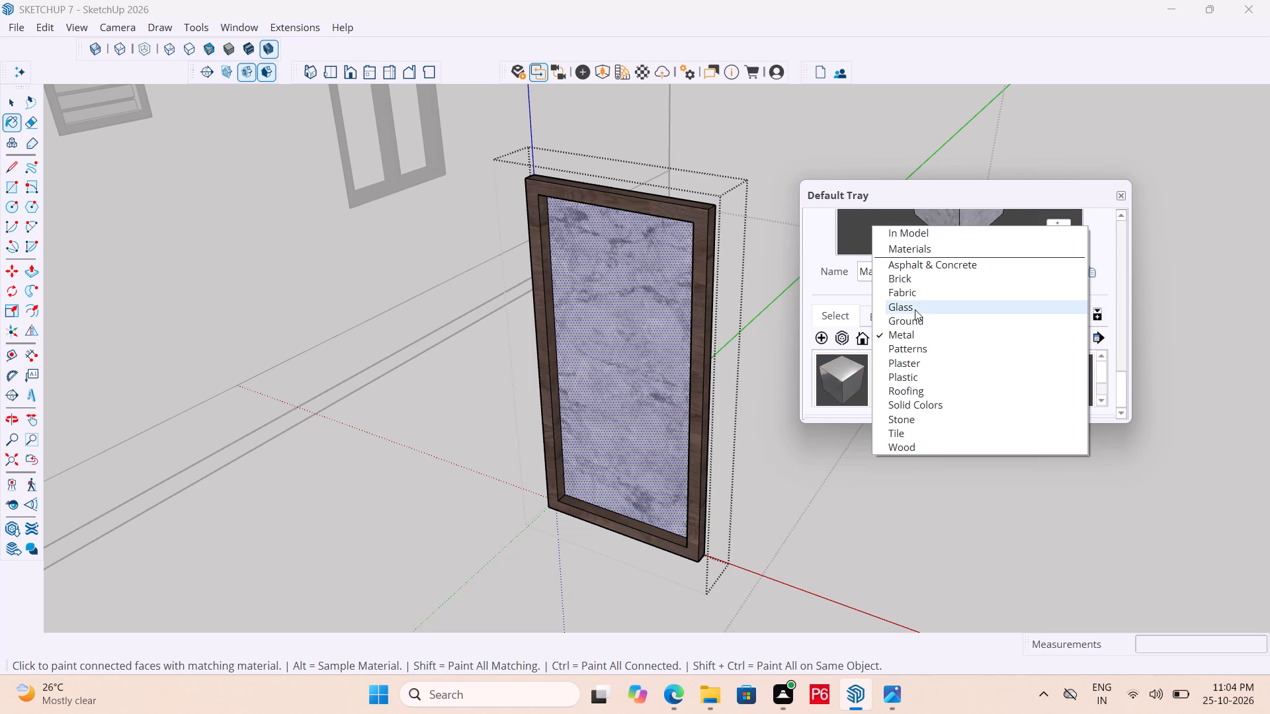
{"action": "left_click", "coordinate": [912, 323]}
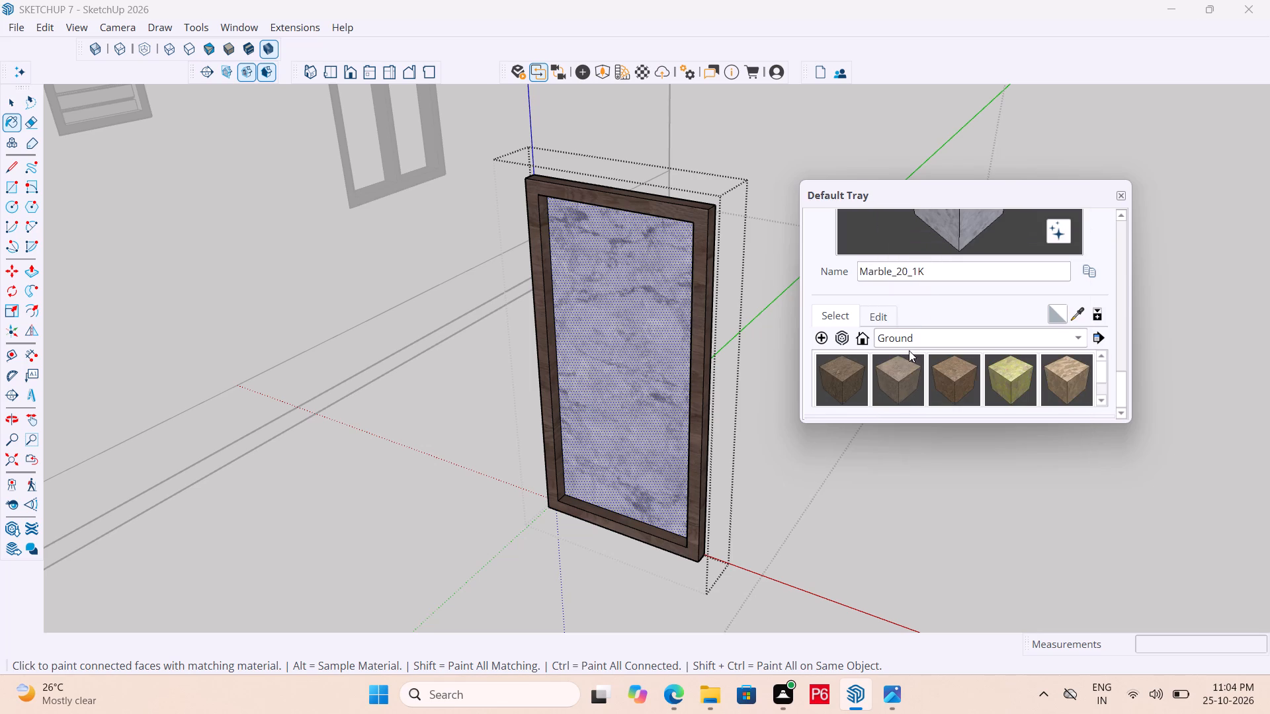
{"action": "double_click", "coordinate": [915, 338]}
{"action": "left_click", "coordinate": [922, 324]}
{"action": "left_click", "coordinate": [929, 339]}
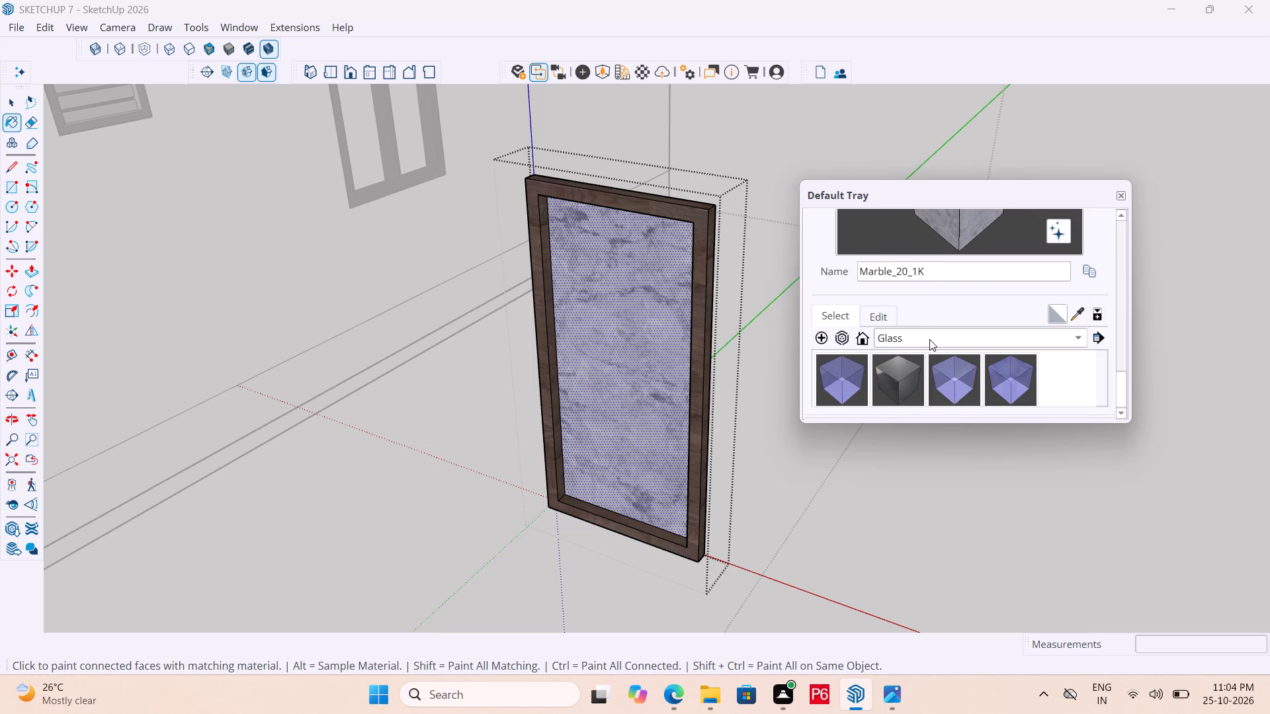
{"action": "left_click", "coordinate": [933, 317]}
{"action": "left_click", "coordinate": [933, 335]}
{"action": "left_click", "coordinate": [934, 320]}
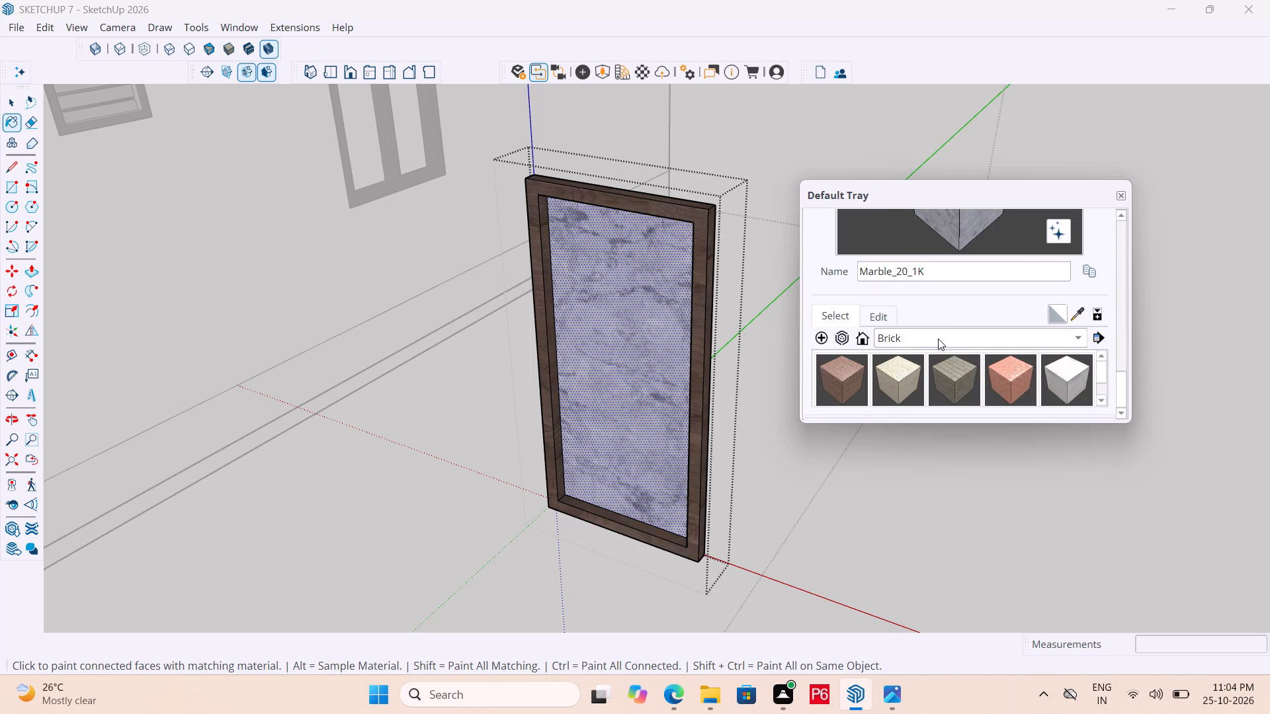
{"action": "double_click", "coordinate": [938, 338]}
{"action": "left_click", "coordinate": [942, 326]}
{"action": "left_click", "coordinate": [940, 344]}
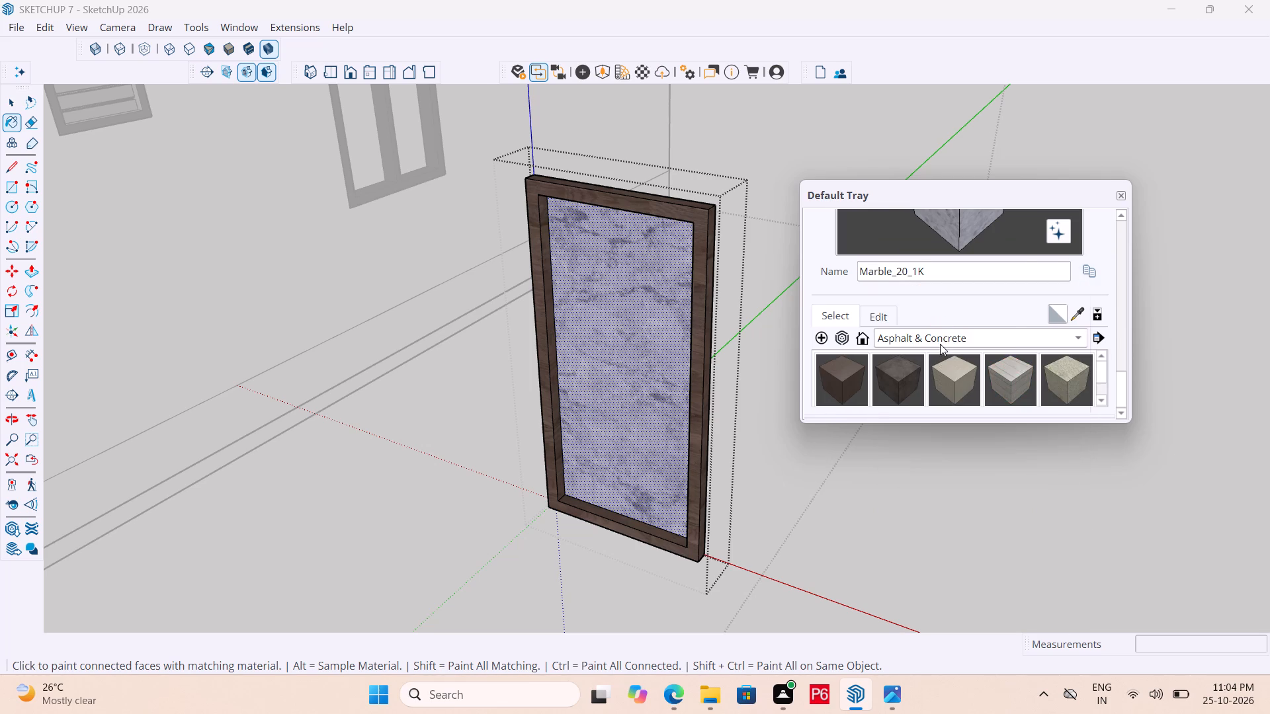
{"action": "left_click", "coordinate": [931, 403]}
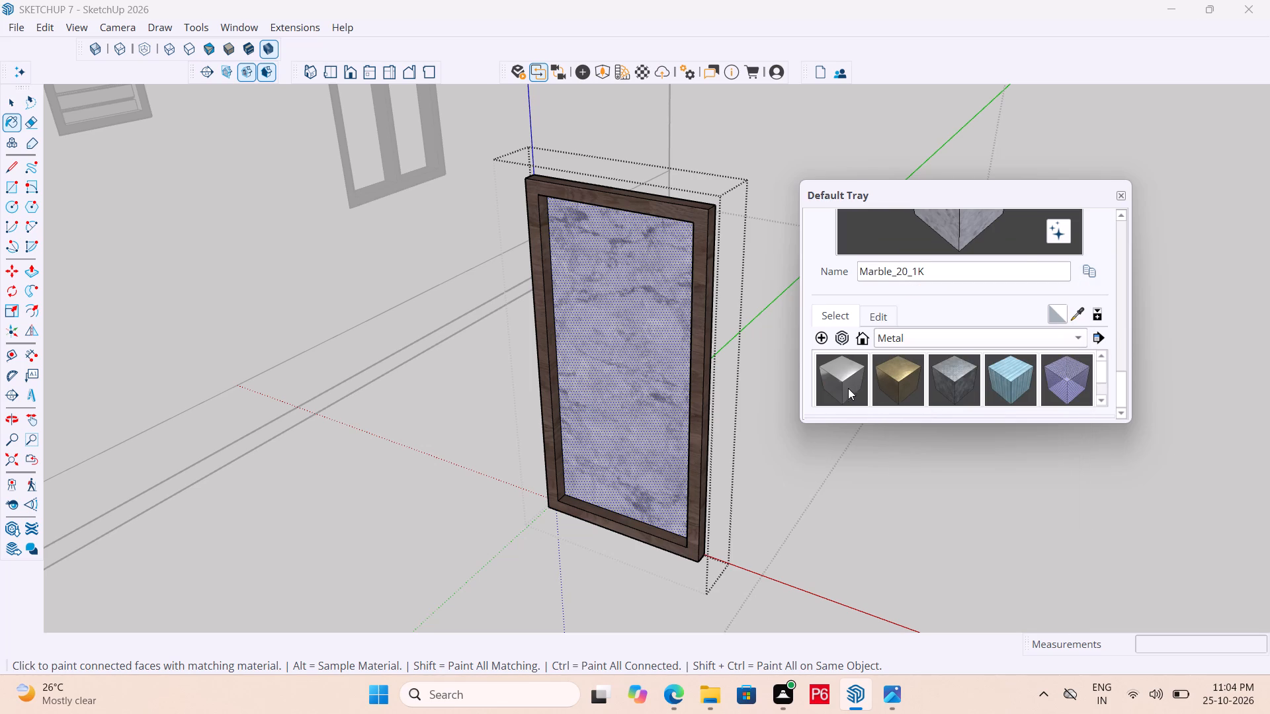
Paint the panel's front and back inner faces with the Stone material Marble_01_1K, leaving the frame in dark wood.
{"action": "left_click", "coordinate": [954, 342]}
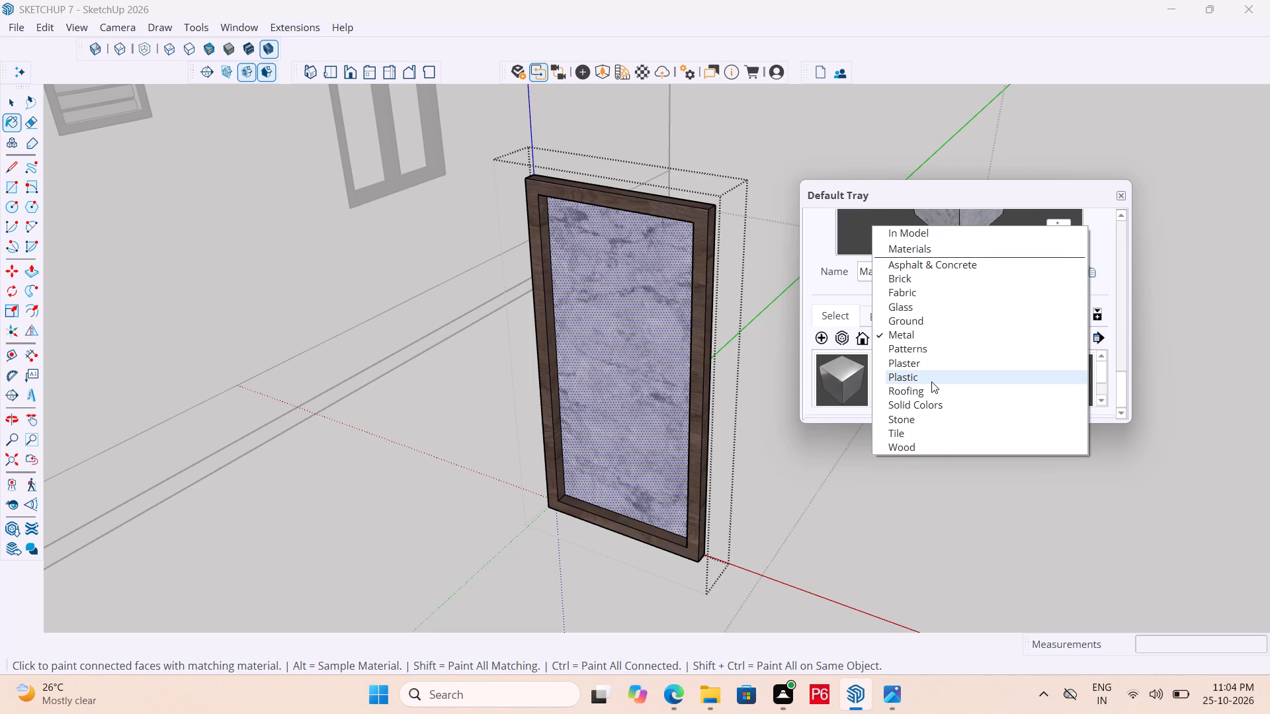
{"action": "left_click", "coordinate": [926, 413]}
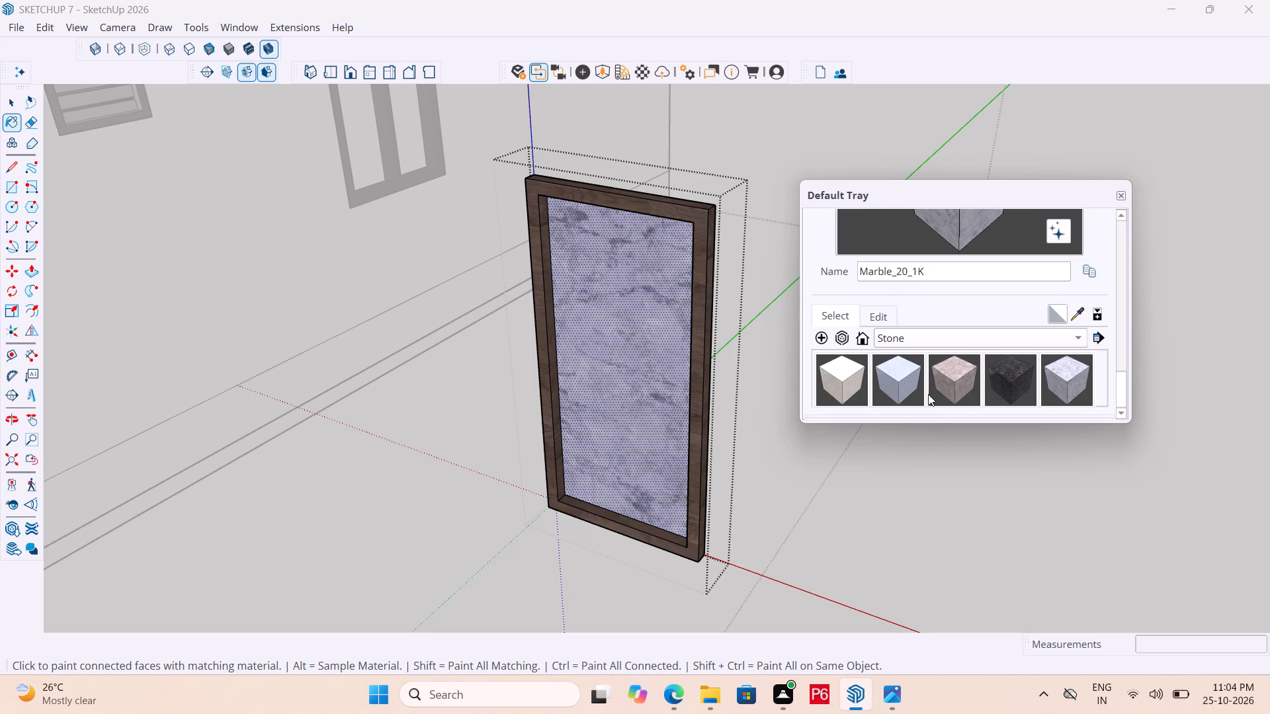
{"action": "left_click", "coordinate": [857, 384]}
{"action": "left_click", "coordinate": [604, 346]}
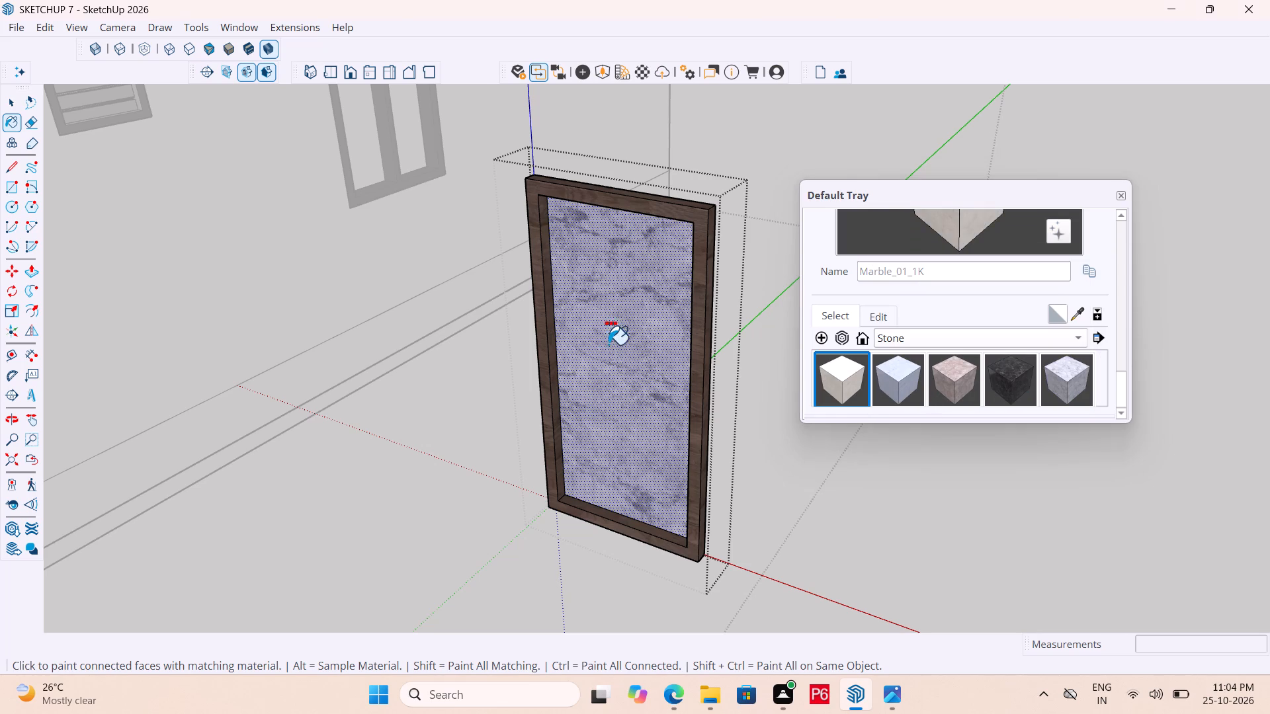
{"action": "scroll", "coordinate": [738, 471], "scroll_direction": "down", "scroll_amount": 3}
{"action": "middle_click_drag", "start_coordinate": [758, 463], "coordinate": [278, 475]}
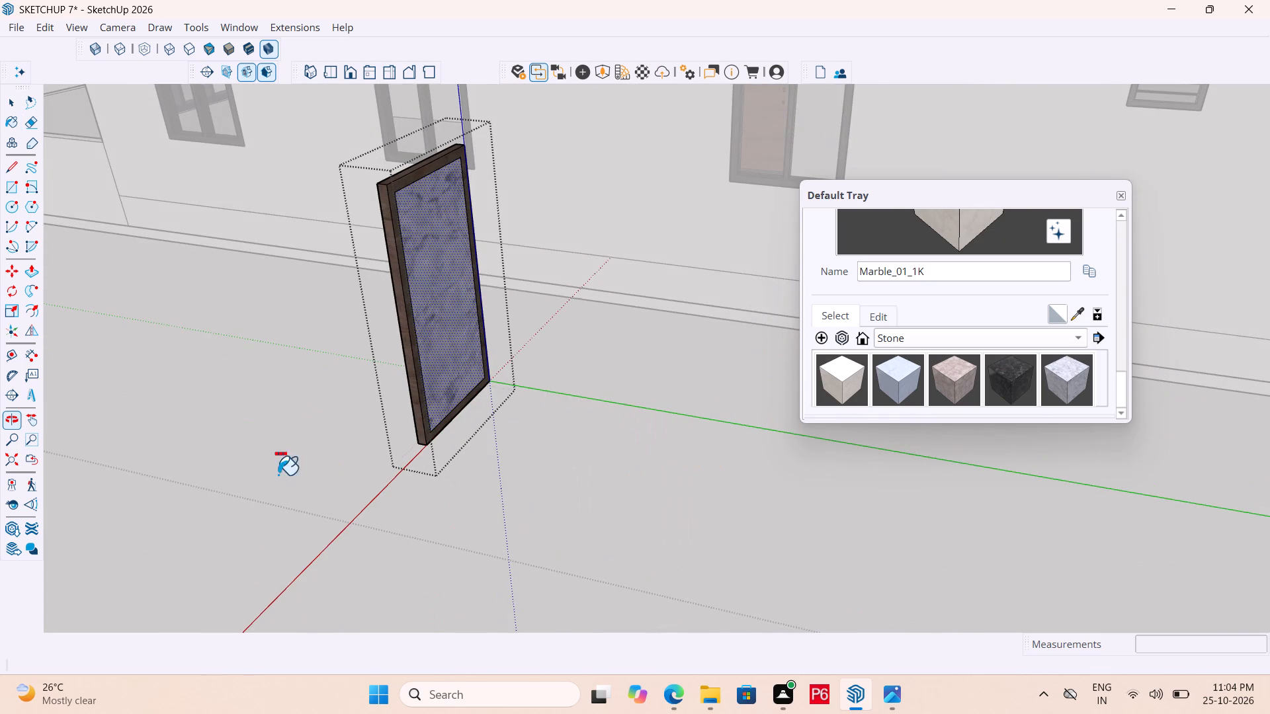
{"action": "left_click", "coordinate": [450, 338]}
{"action": "middle_click_drag", "start_coordinate": [392, 387], "coordinate": [556, 381]}
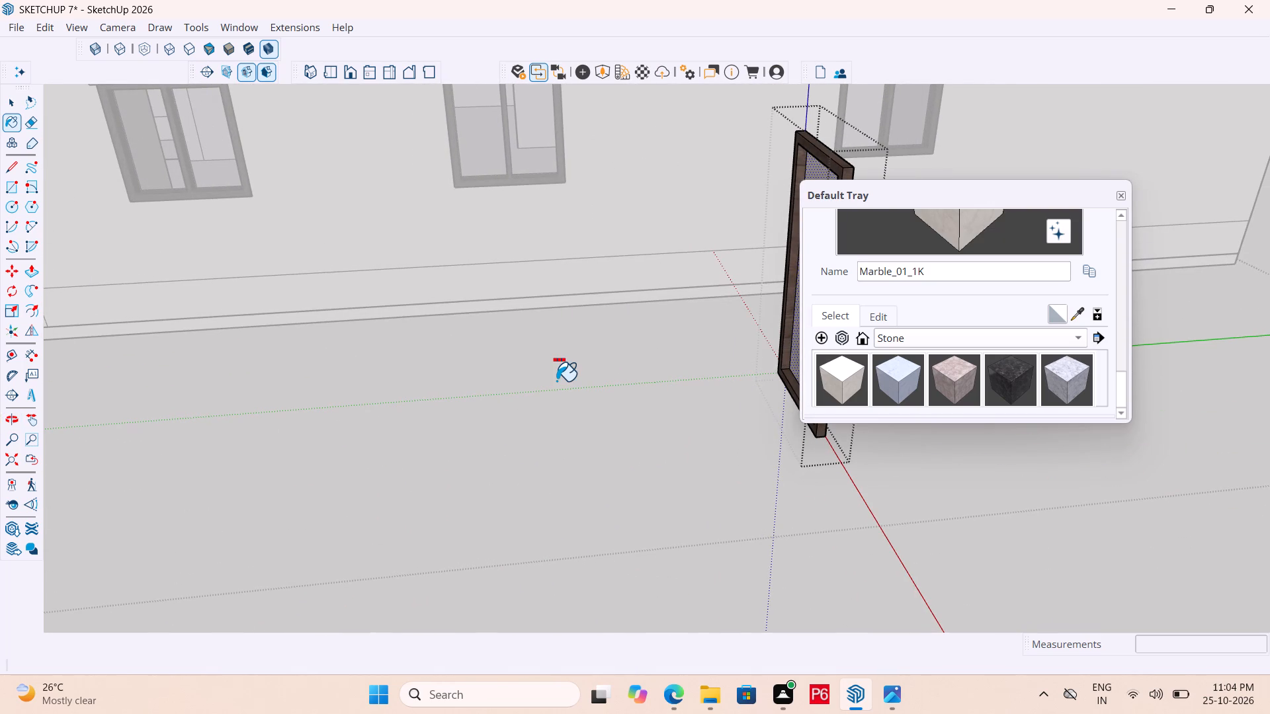
Save the model with the Marble_01_1K finish on the panel.
{"action": "key", "text": "ctrl+s"}
{"action": "key", "text": "ctrl+s"}
{"action": "key", "text": "ctrl+s"}
{"action": "key", "text": "ctrl+s"}
{"action": "key", "text": "ctrl+s"}
{"action": "key", "text": "ctrl+s"}
{"action": "key", "text": "ctrl+s"}
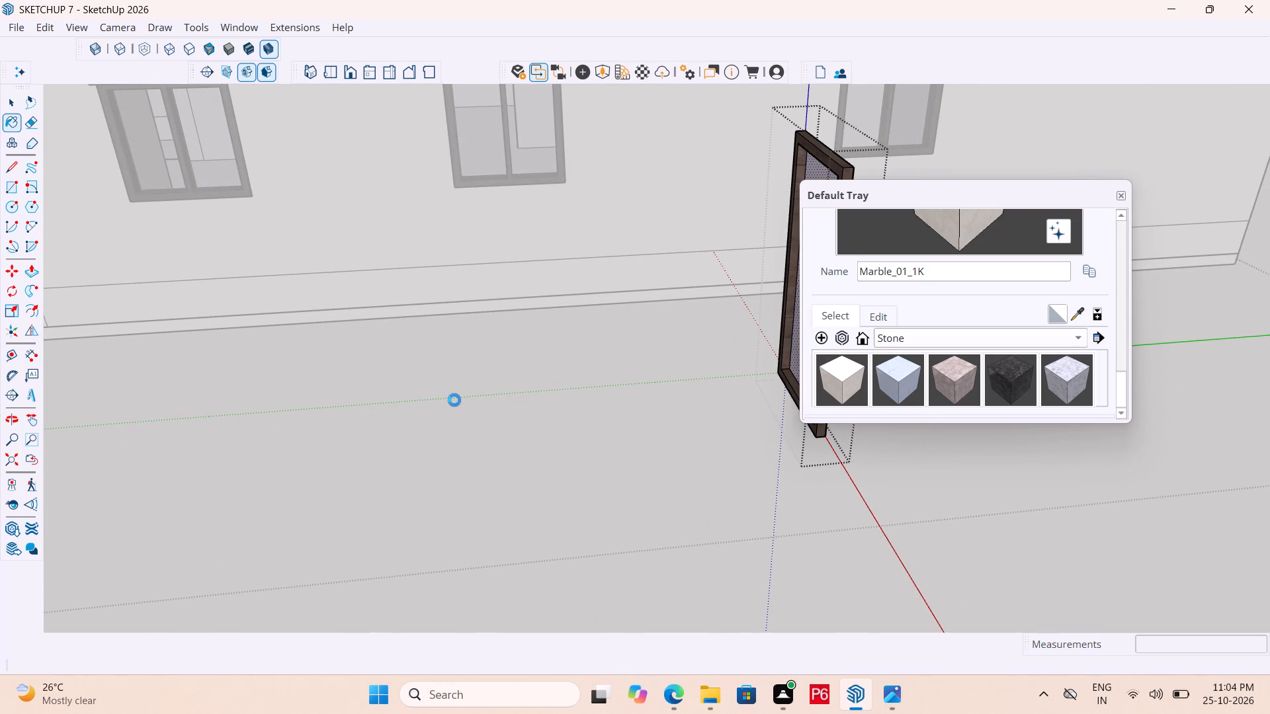
Examine the light marble finish on the framed panel from a distance beside the building and up close.
{"action": "scroll", "coordinate": [423, 429], "scroll_direction": "down", "scroll_amount": 4}
{"action": "scroll", "coordinate": [376, 456], "scroll_direction": "down", "scroll_amount": 8}
{"action": "middle_click_drag", "start_coordinate": [460, 463], "coordinate": [564, 471]}
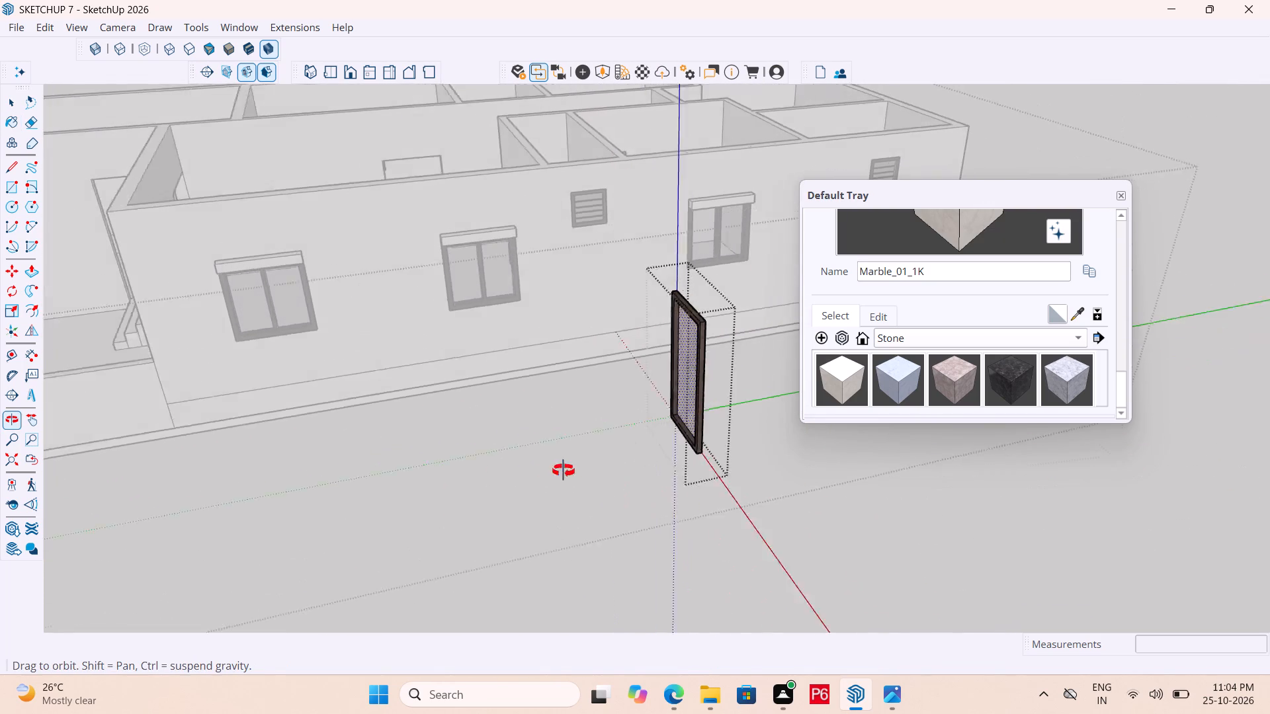
{"action": "middle_click_drag", "start_coordinate": [564, 471], "coordinate": [584, 471]}
{"action": "scroll", "coordinate": [355, 506], "scroll_direction": "down", "scroll_amount": 5}
{"action": "scroll", "coordinate": [372, 455], "scroll_direction": "down", "scroll_amount": 6}
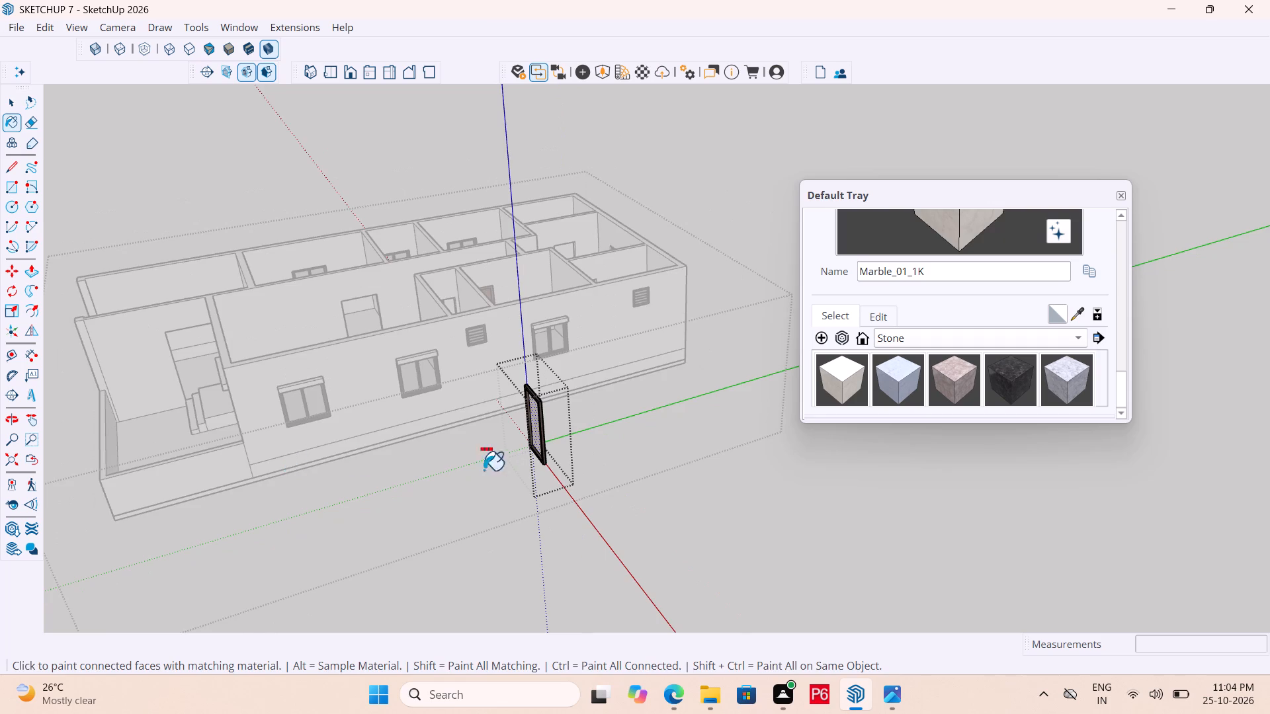
{"action": "middle_click_drag", "start_coordinate": [508, 470], "coordinate": [607, 471]}
{"action": "scroll", "coordinate": [553, 489], "scroll_direction": "up", "scroll_amount": 17}
{"action": "scroll", "coordinate": [548, 379], "scroll_direction": "up", "scroll_amount": 1}
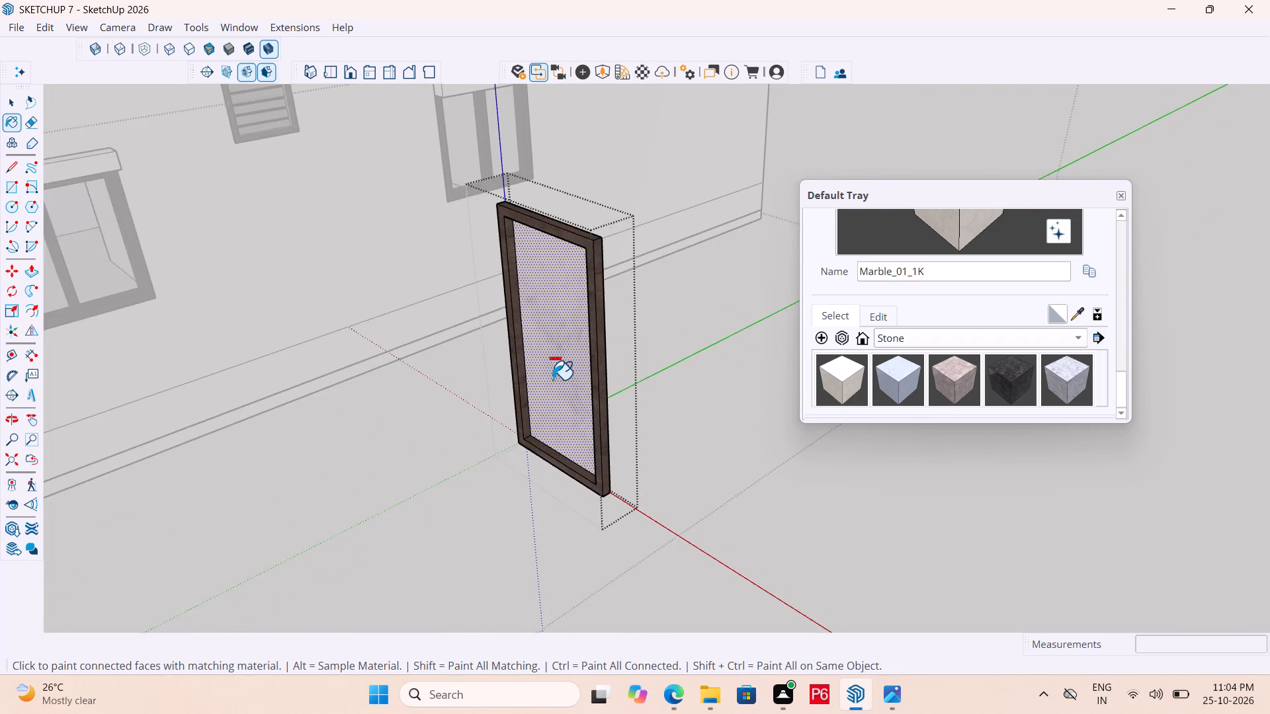
{"action": "middle_click_drag", "start_coordinate": [552, 379], "coordinate": [671, 372]}
{"action": "scroll", "coordinate": [668, 198], "scroll_direction": "up", "scroll_amount": 5}
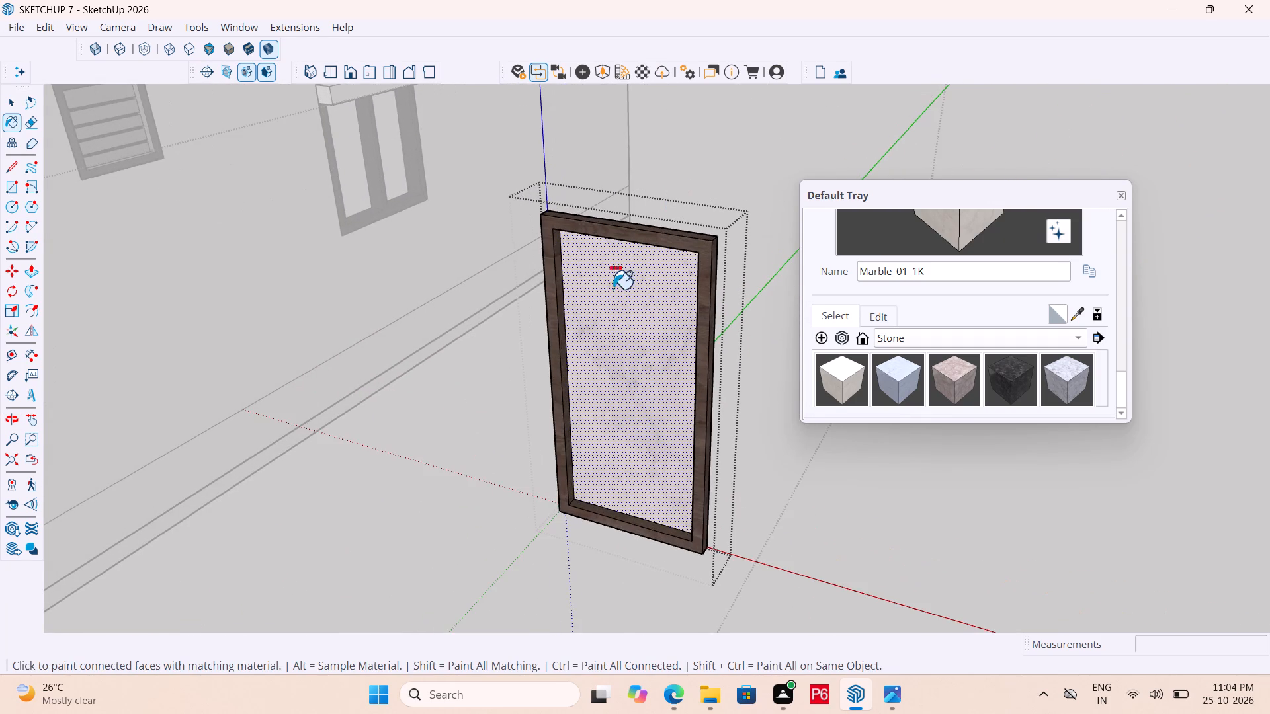
{"action": "scroll", "coordinate": [554, 301], "scroll_direction": "down", "scroll_amount": 5}
{"action": "middle_click_drag", "start_coordinate": [583, 361], "coordinate": [645, 361]}
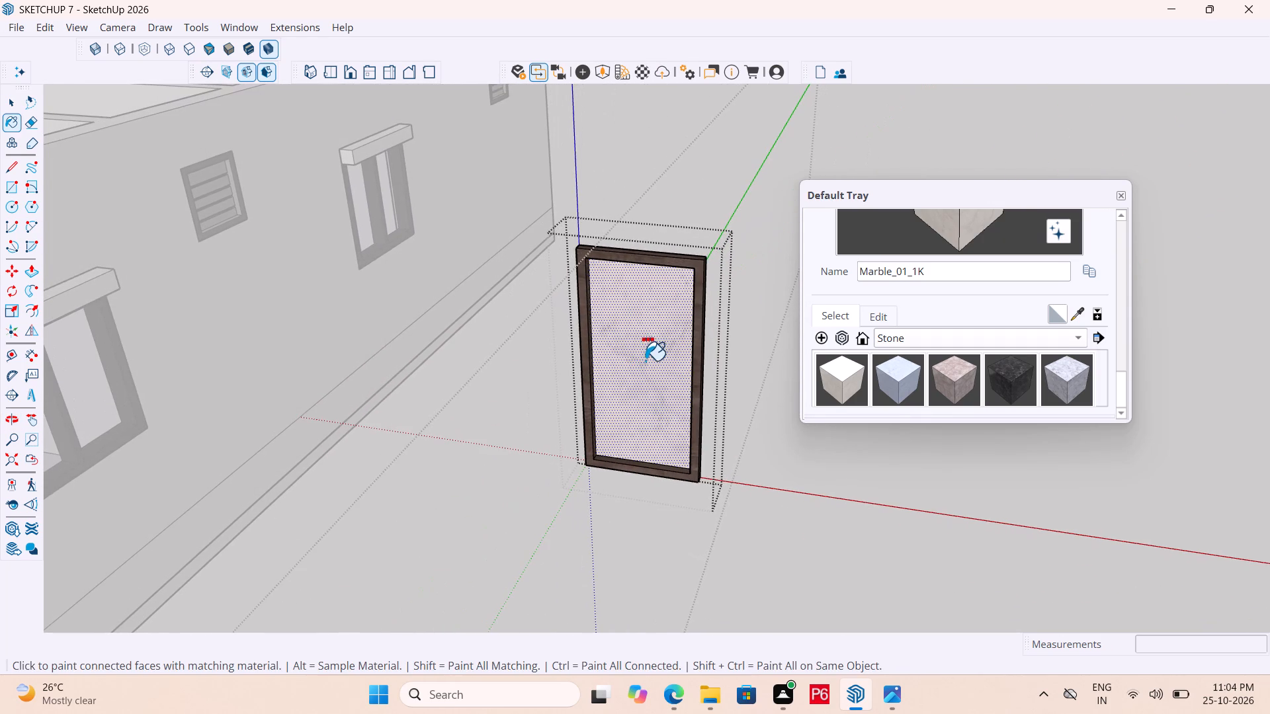
{"action": "scroll", "coordinate": [650, 381], "scroll_direction": "up", "scroll_amount": 9}
{"action": "scroll", "coordinate": [524, 241], "scroll_direction": "down", "scroll_amount": 3}
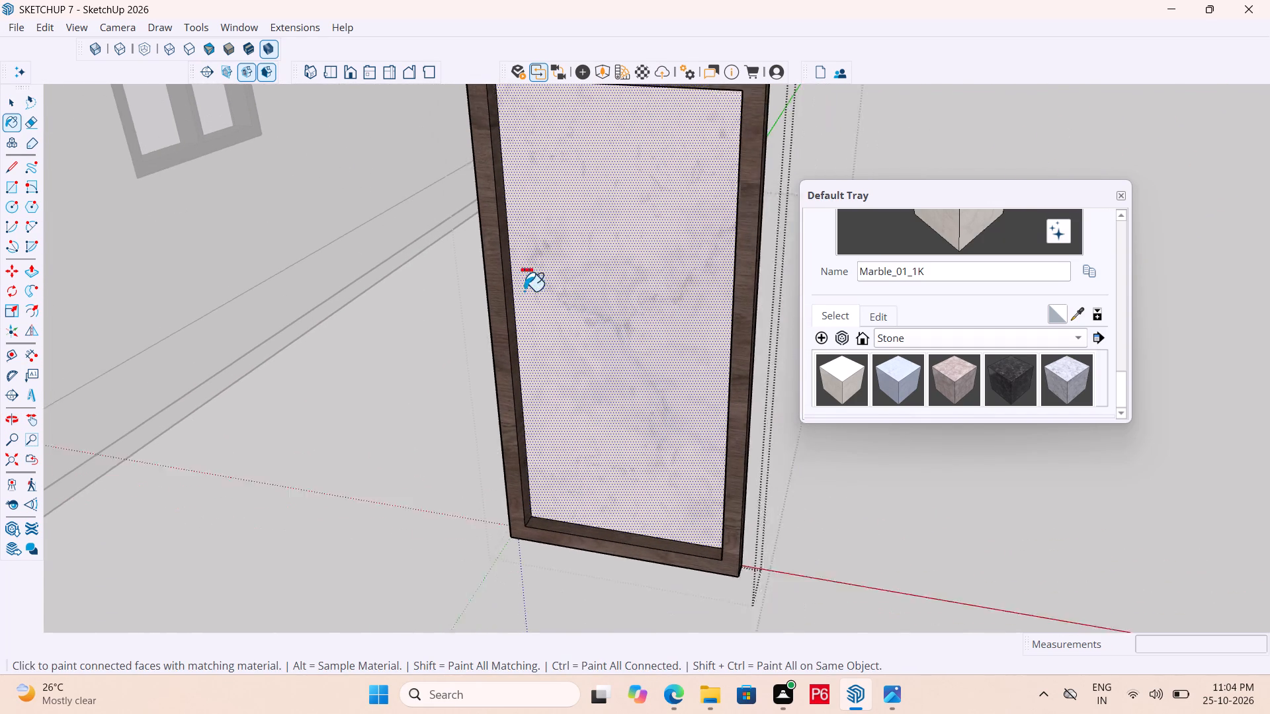
{"action": "scroll", "coordinate": [524, 291], "scroll_direction": "down", "scroll_amount": 1}
{"action": "scroll", "coordinate": [536, 257], "scroll_direction": "up", "scroll_amount": 1}
{"action": "scroll", "coordinate": [573, 118], "scroll_direction": "up", "scroll_amount": 2}
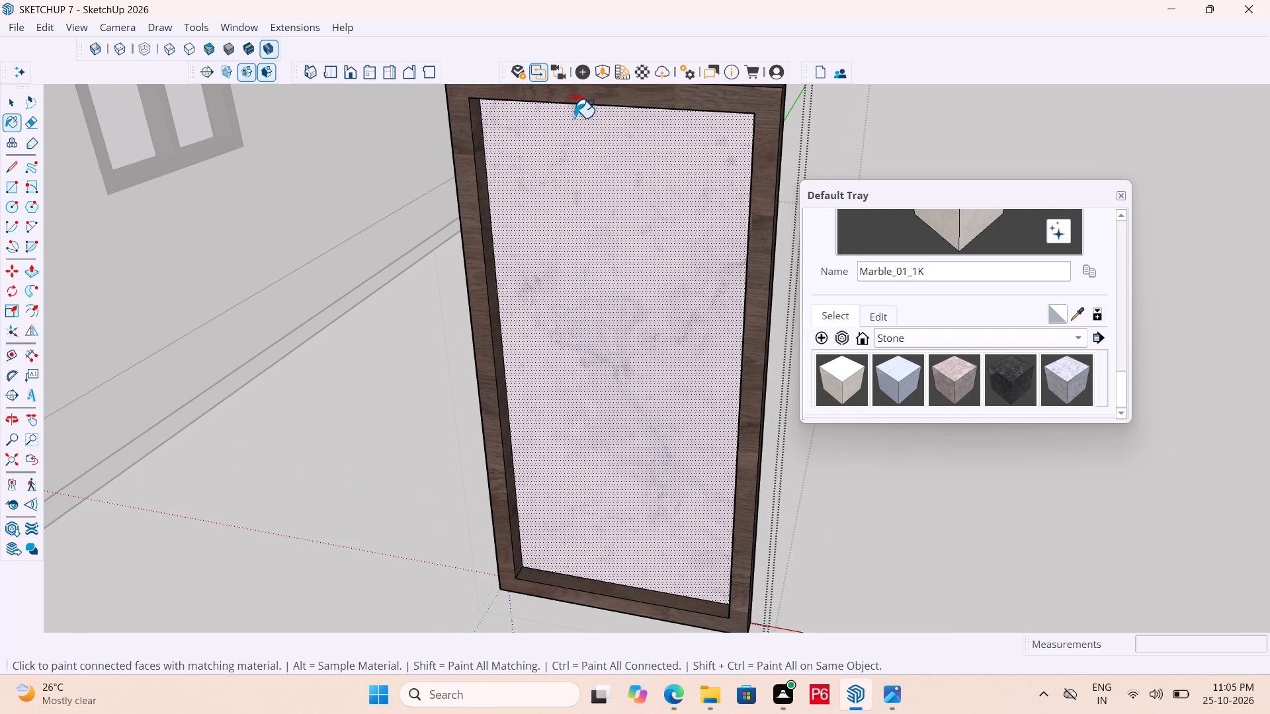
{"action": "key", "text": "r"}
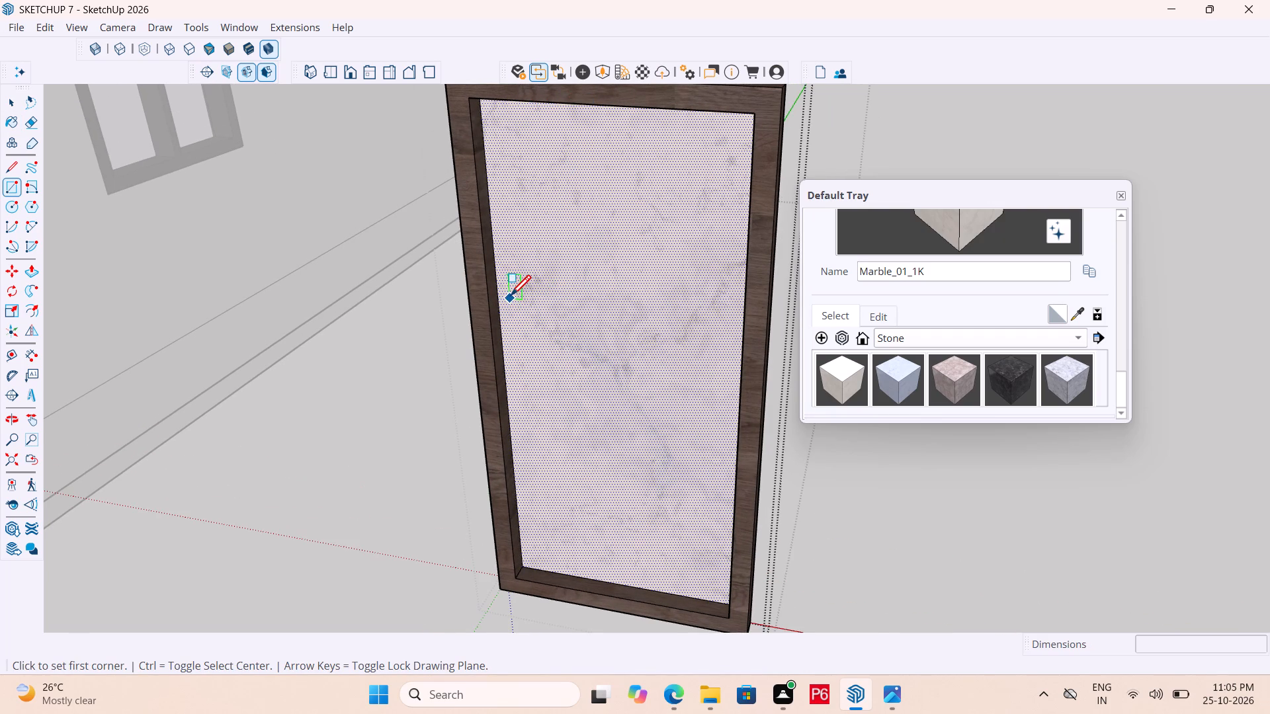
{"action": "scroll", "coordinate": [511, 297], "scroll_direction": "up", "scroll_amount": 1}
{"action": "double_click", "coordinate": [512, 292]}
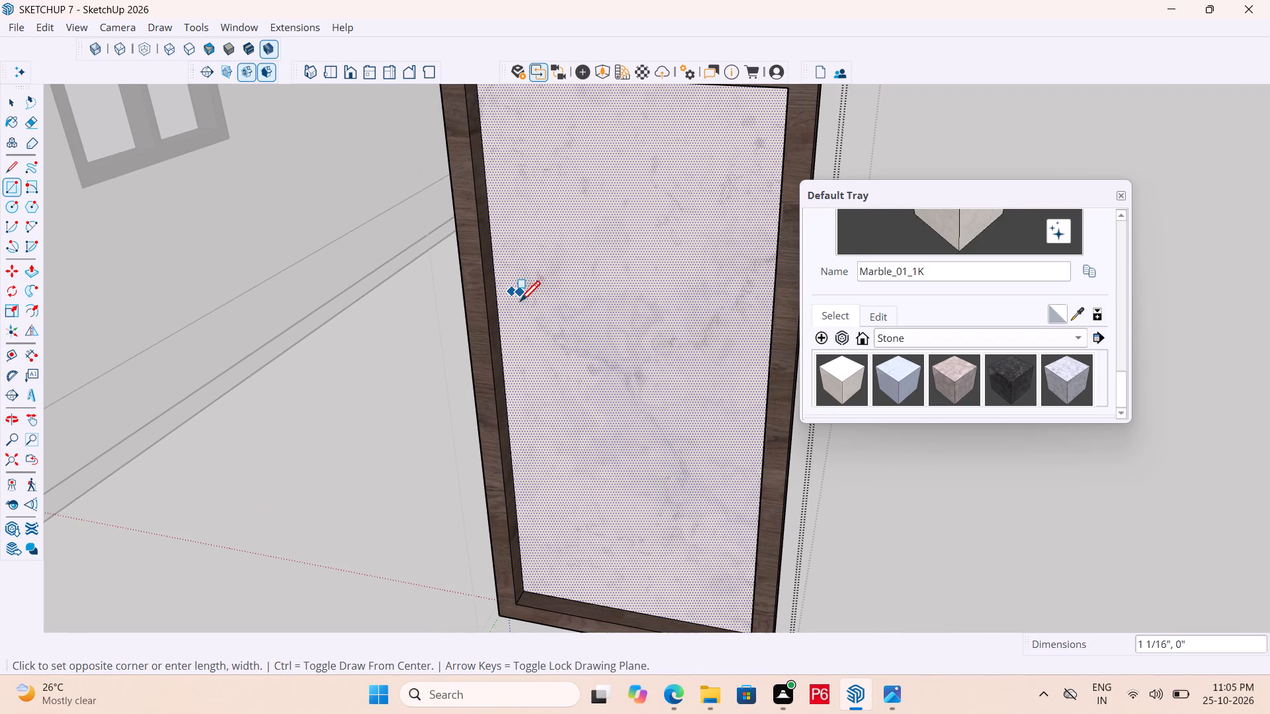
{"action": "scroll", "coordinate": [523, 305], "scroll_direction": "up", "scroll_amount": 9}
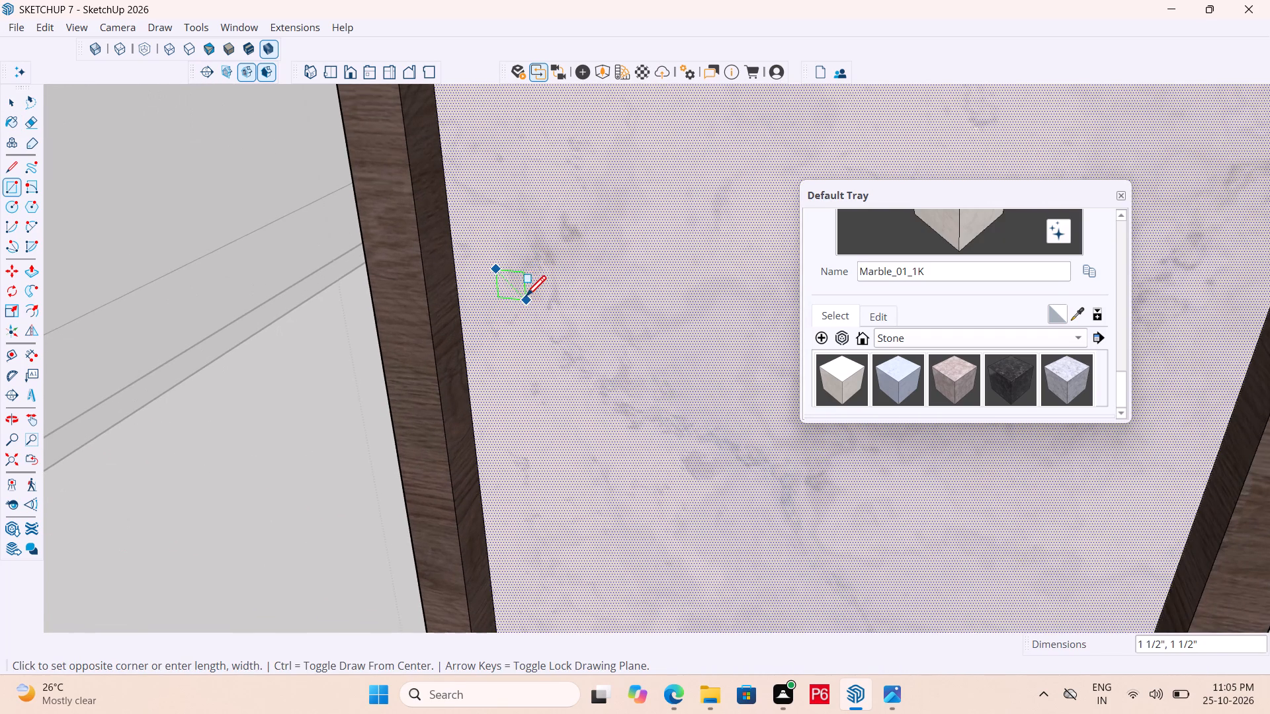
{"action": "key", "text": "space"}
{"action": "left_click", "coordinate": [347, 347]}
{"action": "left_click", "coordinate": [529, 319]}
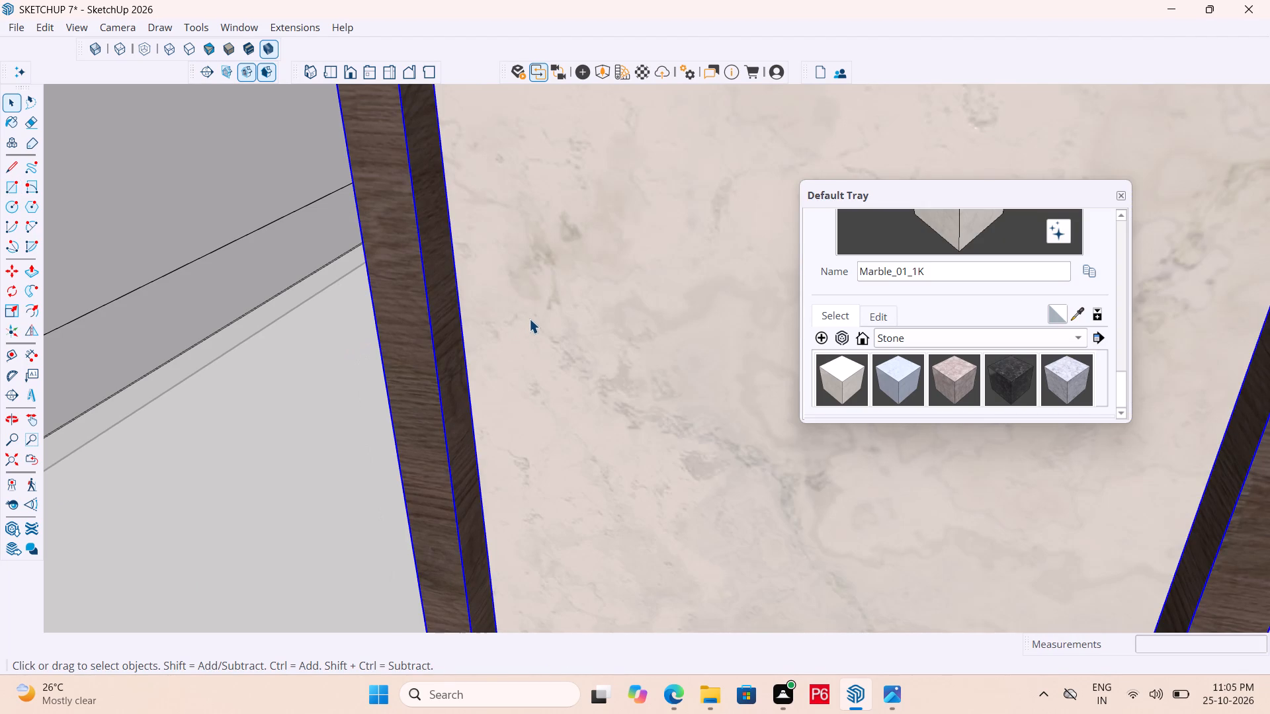
Reopen the framed panel for editing and start a rectangle on its front marble face.
{"action": "scroll", "coordinate": [459, 340], "scroll_direction": "down", "scroll_amount": 10}
{"action": "scroll", "coordinate": [507, 320], "scroll_direction": "up", "scroll_amount": 1}
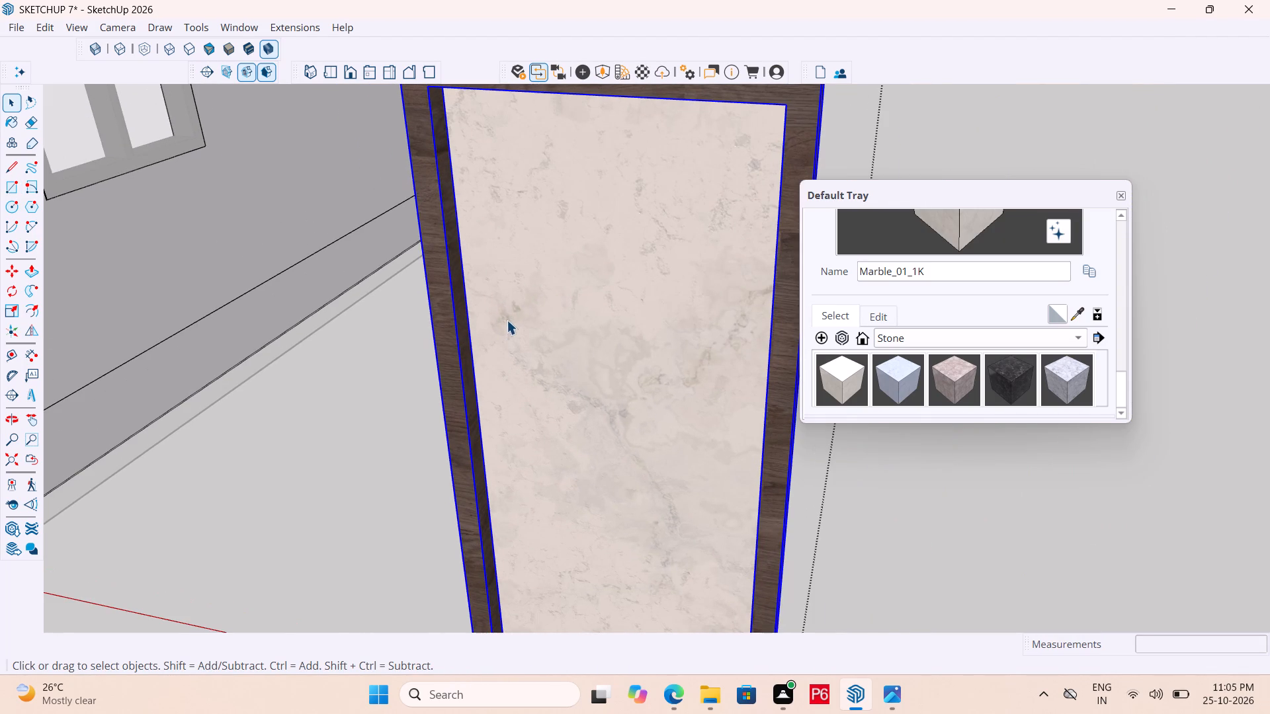
{"action": "left_click", "coordinate": [510, 309]}
{"action": "double_click", "coordinate": [509, 305]}
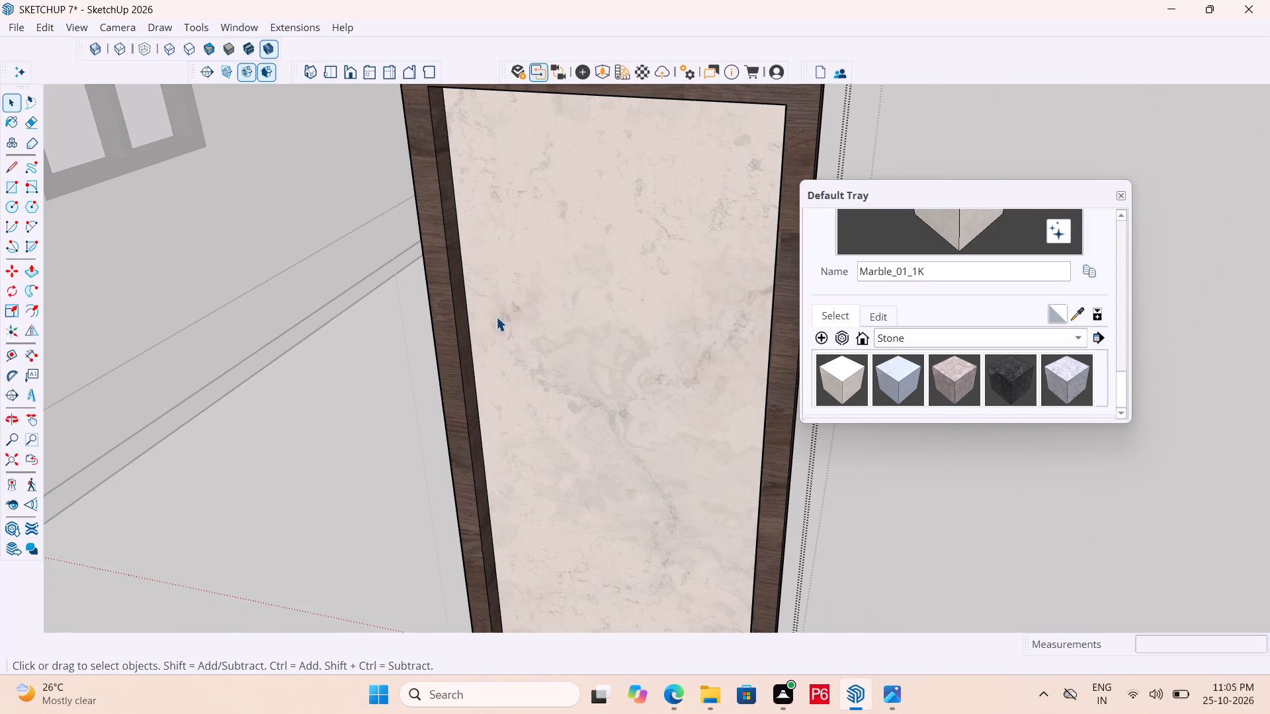
{"action": "scroll", "coordinate": [474, 348], "scroll_direction": "up", "scroll_amount": 6}
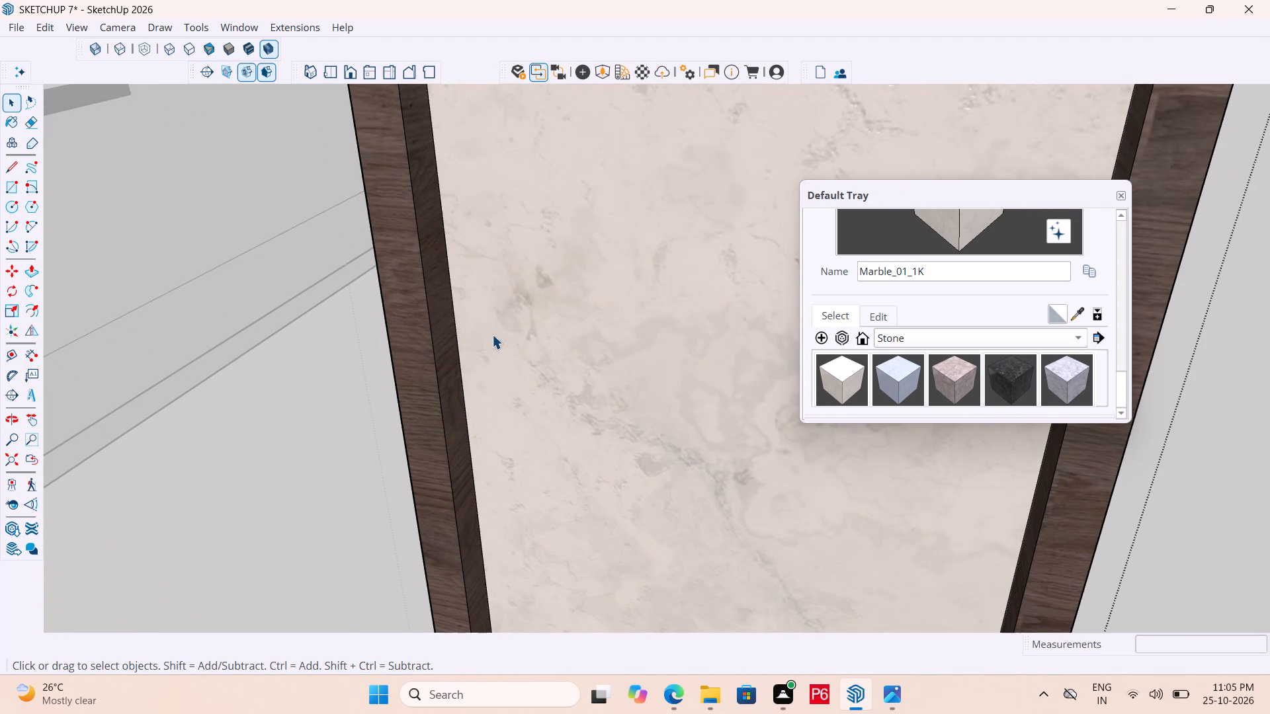
{"action": "key", "text": "r"}
{"action": "scroll", "coordinate": [515, 317], "scroll_direction": "down", "scroll_amount": 10}
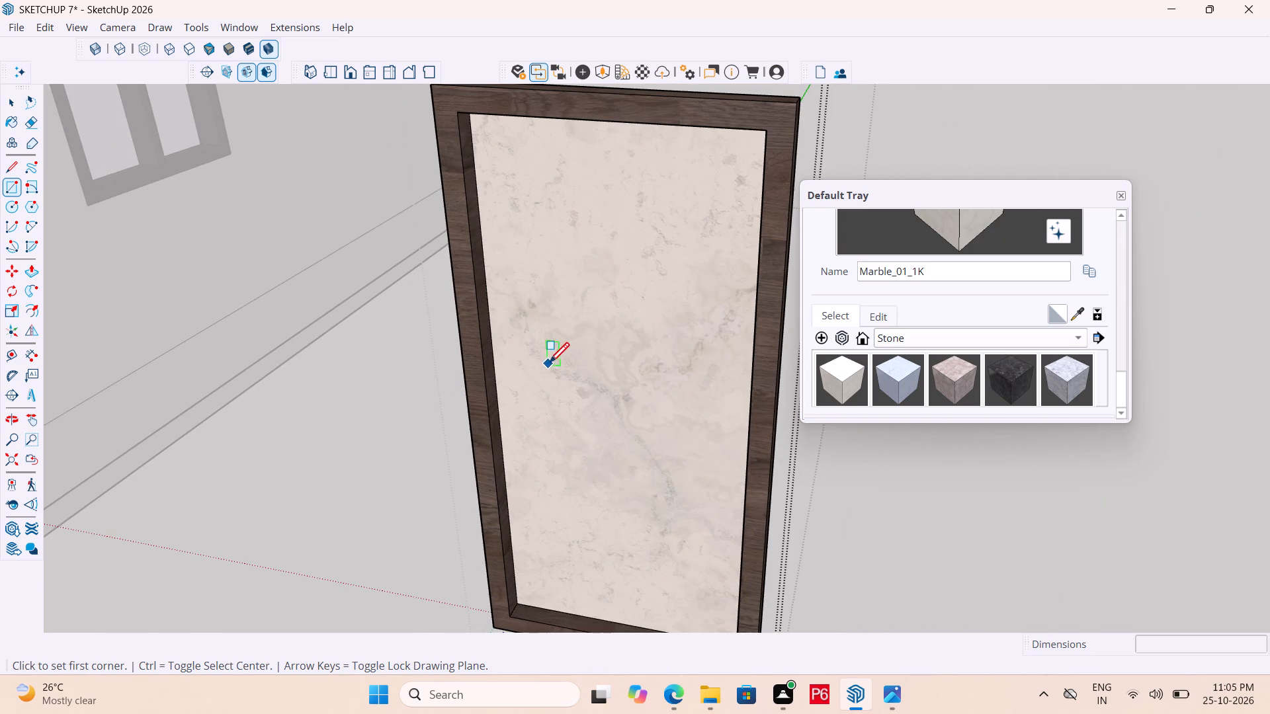
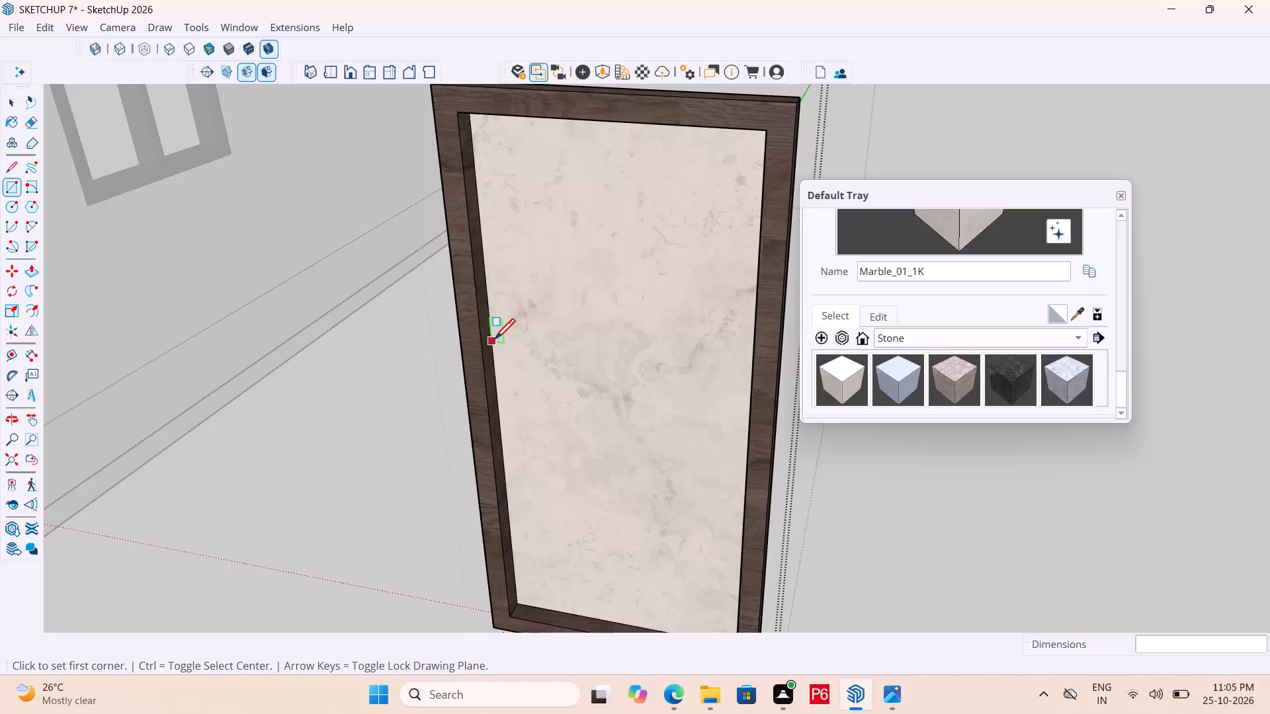
Save the model.
{"action": "key", "text": "ctrl+s"}
{"action": "key", "text": "ctrl+s"}
Draw a small upright rectangle about 1" by 1 5/8" on the front marble face, close to the frame's left upright.
{"action": "scroll", "coordinate": [543, 379], "scroll_direction": "up", "scroll_amount": 3}
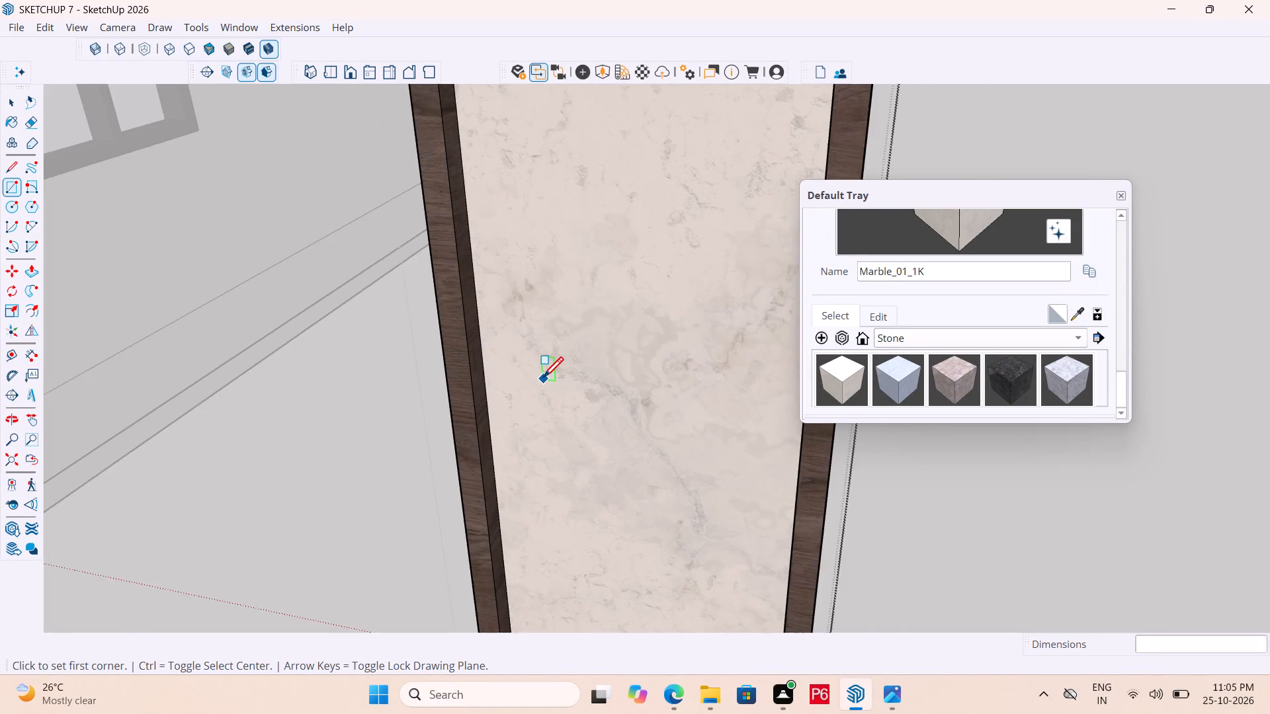
{"action": "scroll", "coordinate": [543, 379], "scroll_direction": "up", "scroll_amount": 1}
{"action": "scroll", "coordinate": [450, 263], "scroll_direction": "up", "scroll_amount": 1}
{"action": "scroll", "coordinate": [644, 376], "scroll_direction": "down", "scroll_amount": 11}
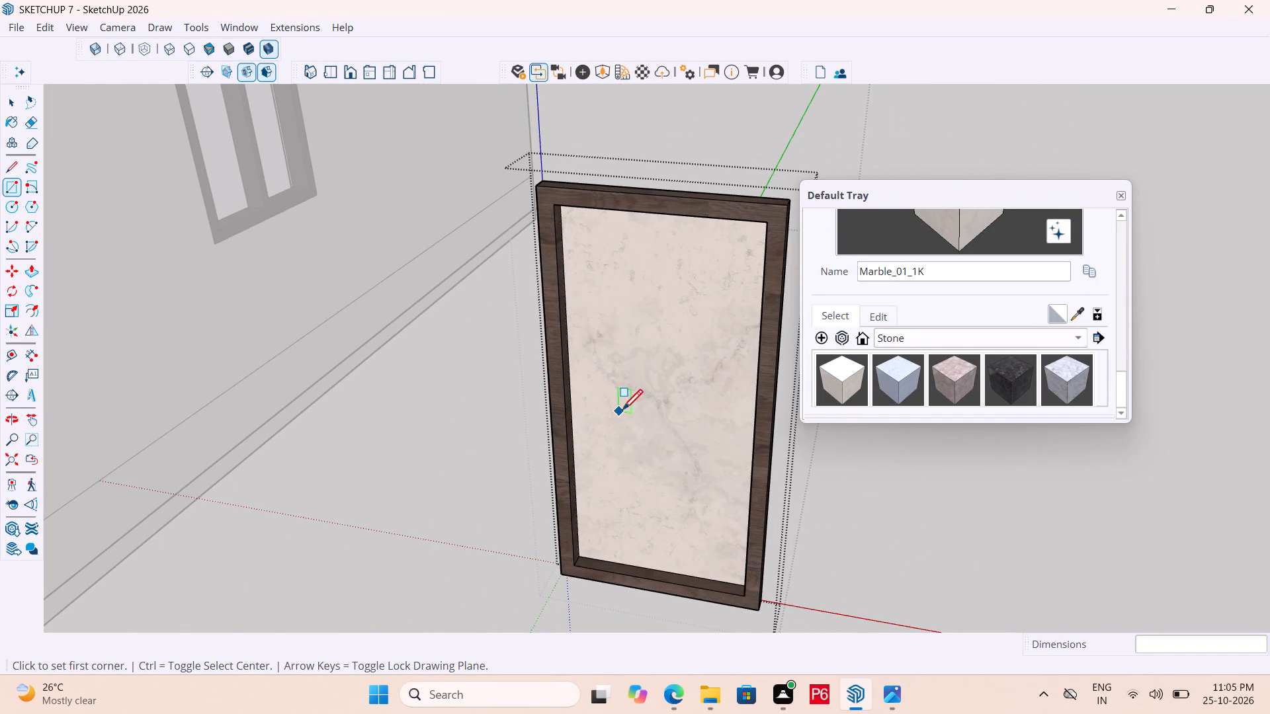
{"action": "scroll", "coordinate": [664, 411], "scroll_direction": "up", "scroll_amount": 5}
{"action": "scroll", "coordinate": [550, 335], "scroll_direction": "up", "scroll_amount": 9}
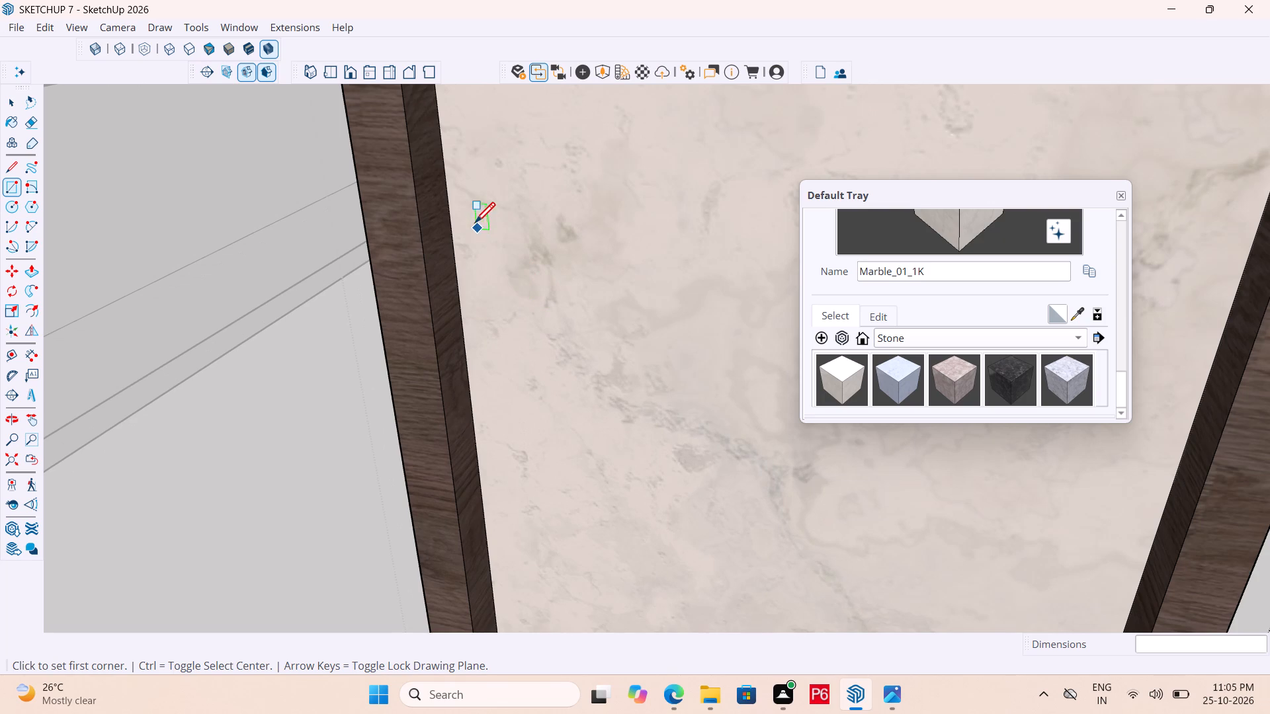
{"action": "scroll", "coordinate": [434, 198], "scroll_direction": "down", "scroll_amount": 4}
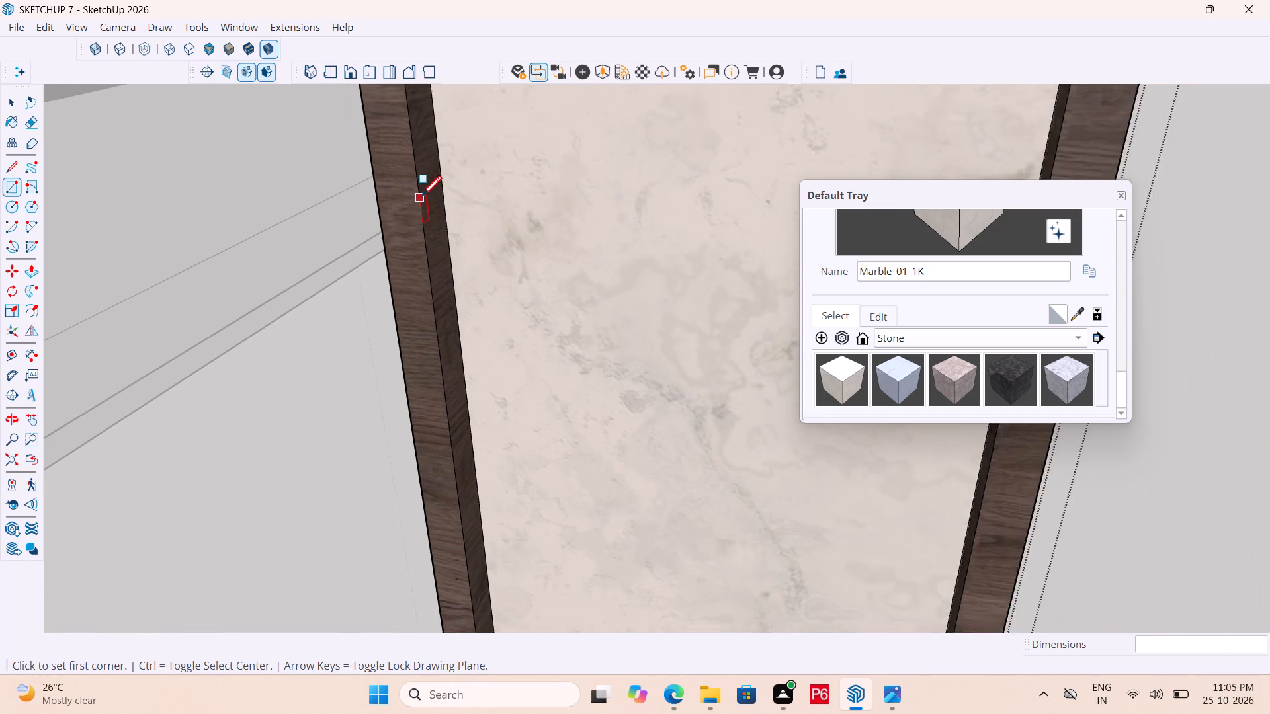
{"action": "scroll", "coordinate": [421, 198], "scroll_direction": "down", "scroll_amount": 2}
{"action": "scroll", "coordinate": [521, 268], "scroll_direction": "down", "scroll_amount": 11}
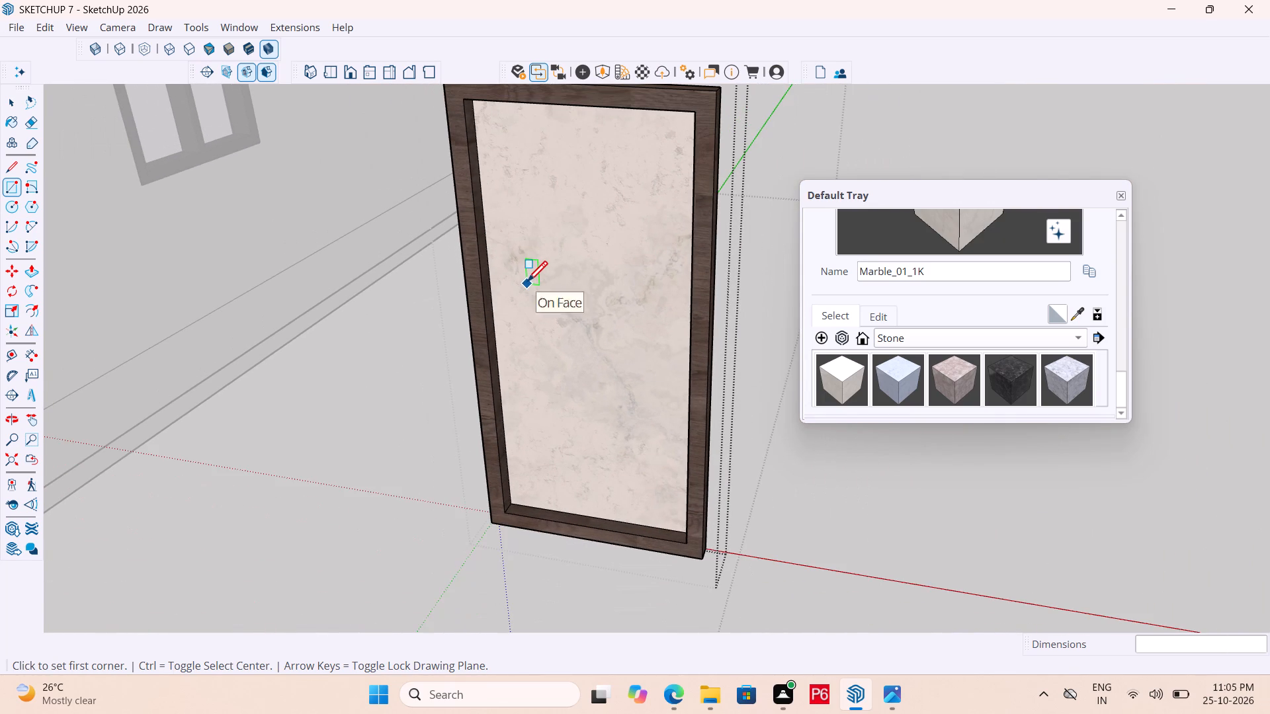
{"action": "scroll", "coordinate": [527, 288], "scroll_direction": "up", "scroll_amount": 14}
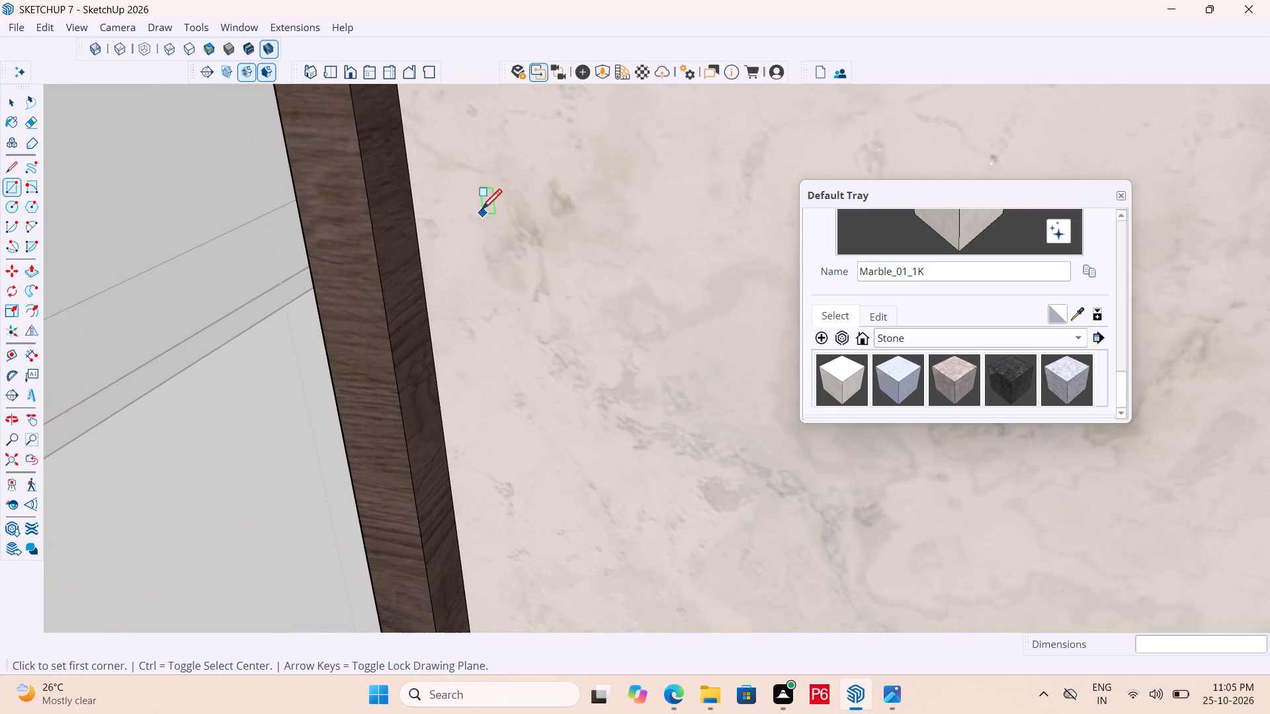
{"action": "left_click", "coordinate": [482, 210]}
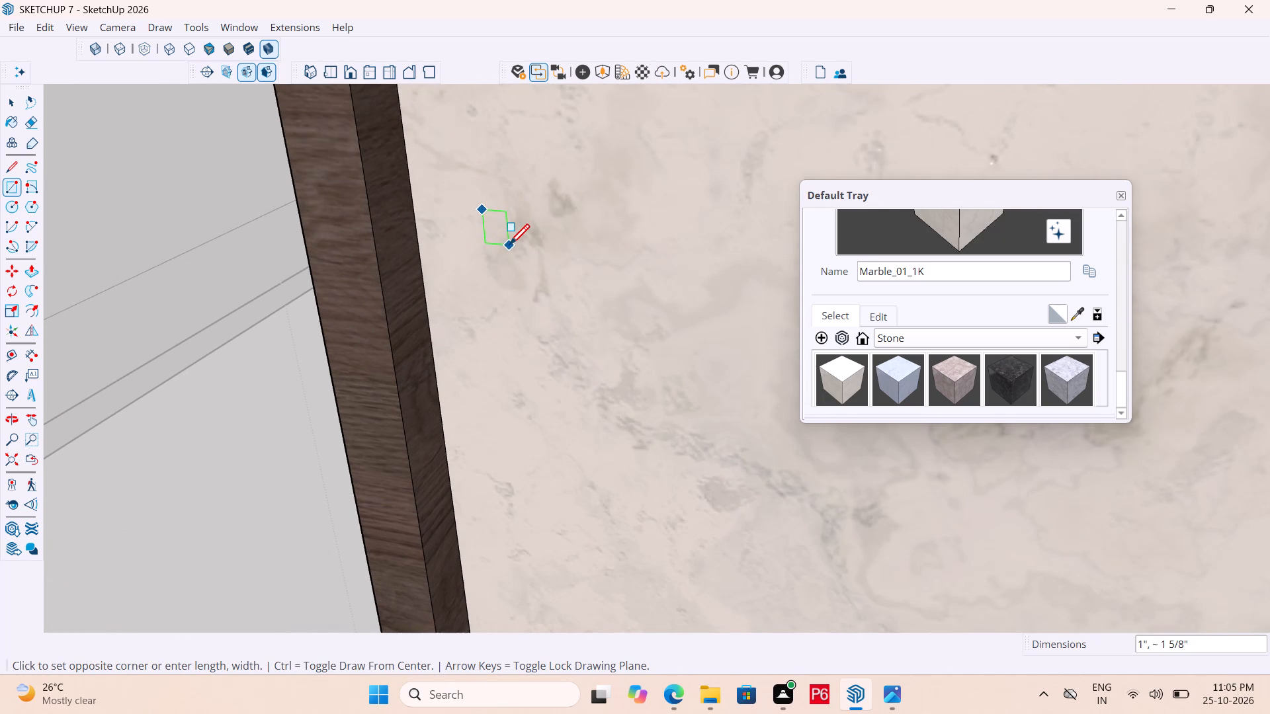
{"action": "left_click", "coordinate": [509, 247]}
Make the small rectangle's face and edges a group and open that group for editing.
{"action": "key", "text": "space"}
{"action": "double_click", "coordinate": [499, 232]}
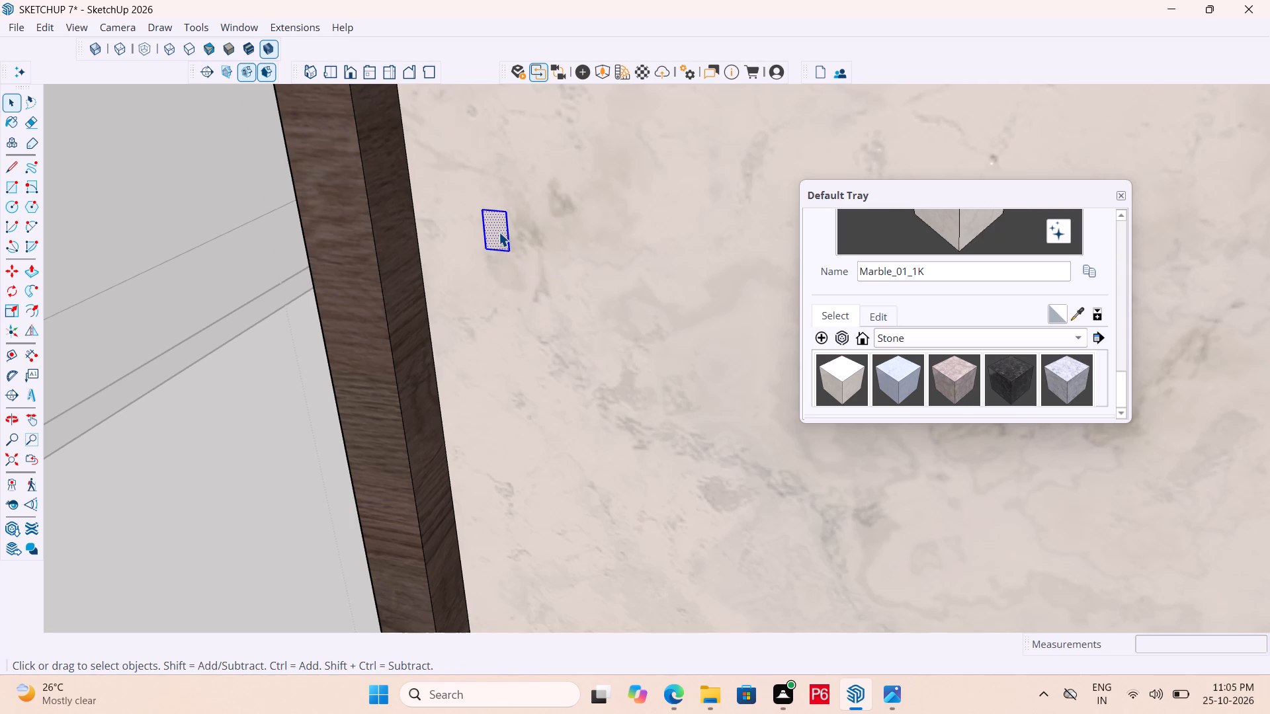
{"action": "right_click", "coordinate": [499, 232]}
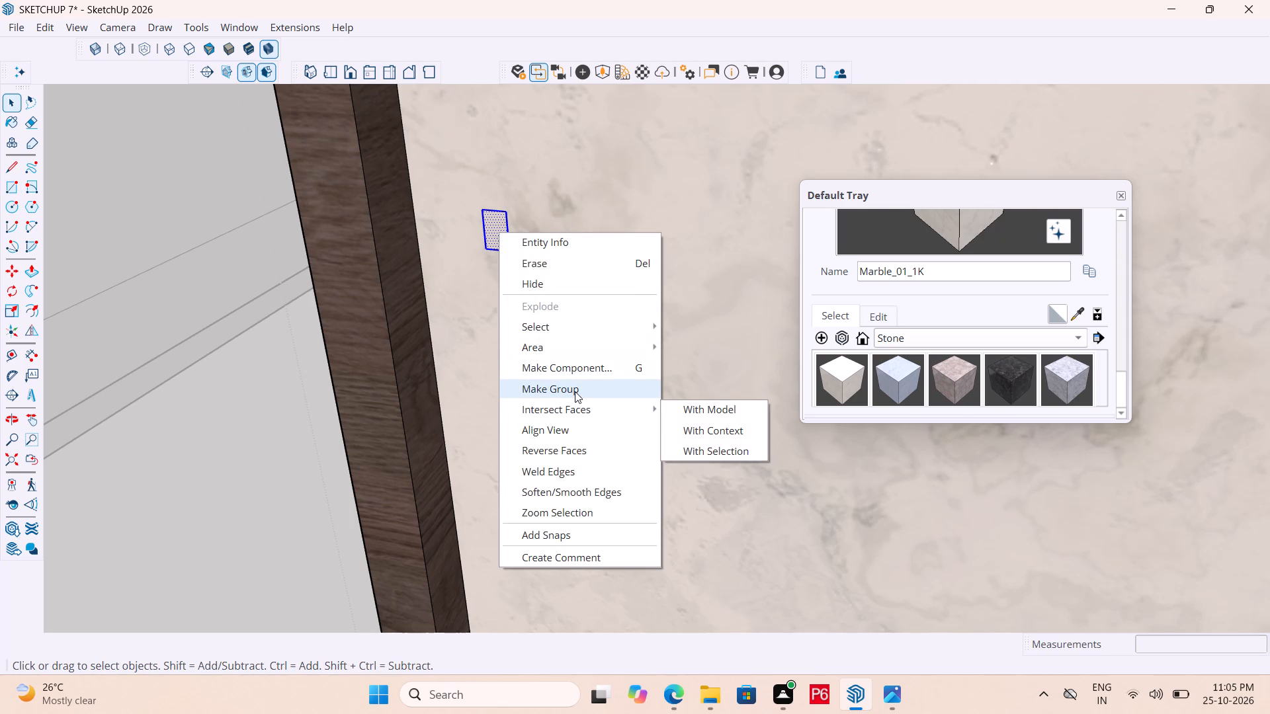
{"action": "left_click", "coordinate": [575, 391]}
{"action": "left_click", "coordinate": [489, 228]}
{"action": "left_click", "coordinate": [489, 227]}
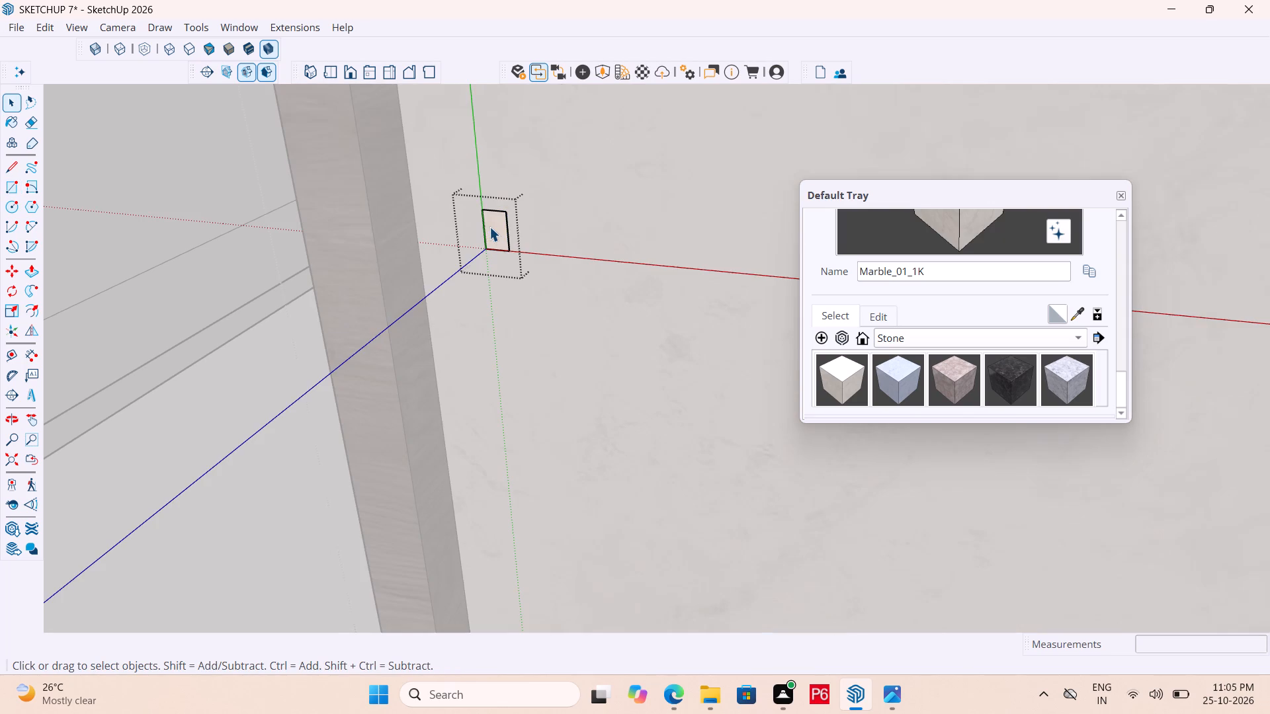
Paint the small rectangle's face with the Metal material Metal_06_1K.
{"action": "left_click", "coordinate": [494, 224]}
{"action": "key", "text": "p"}
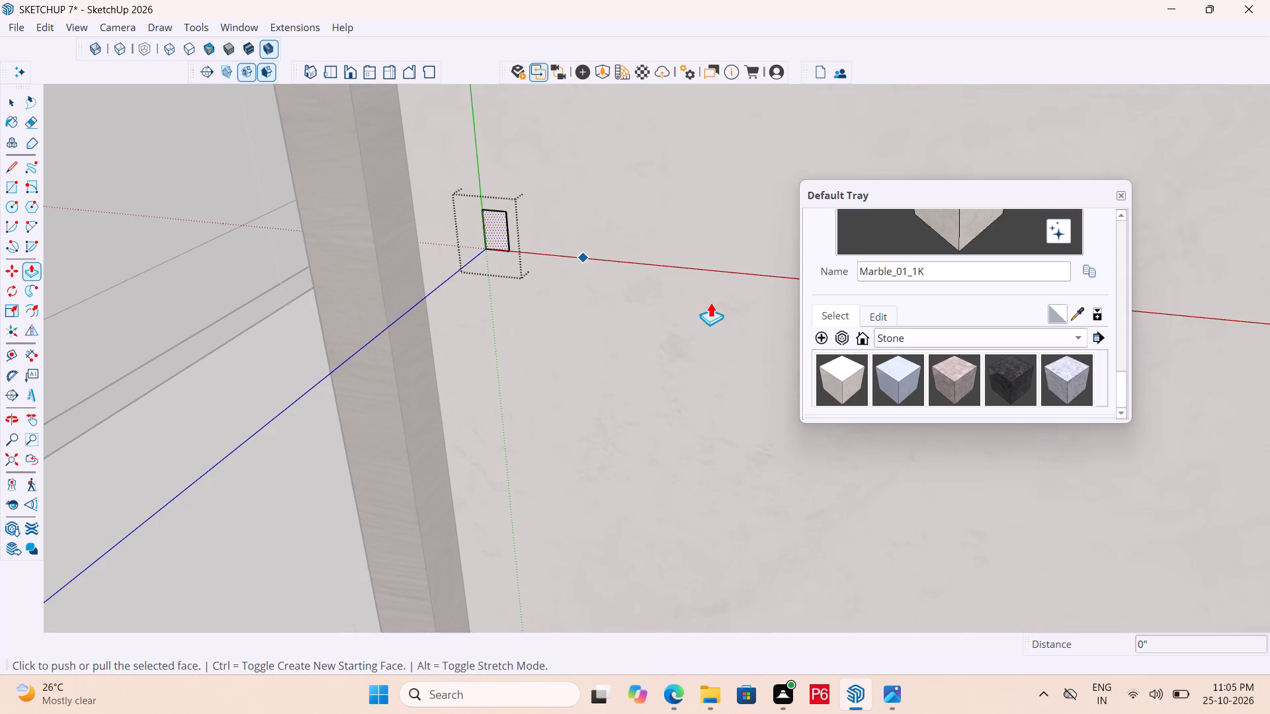
{"action": "left_click", "coordinate": [935, 337]}
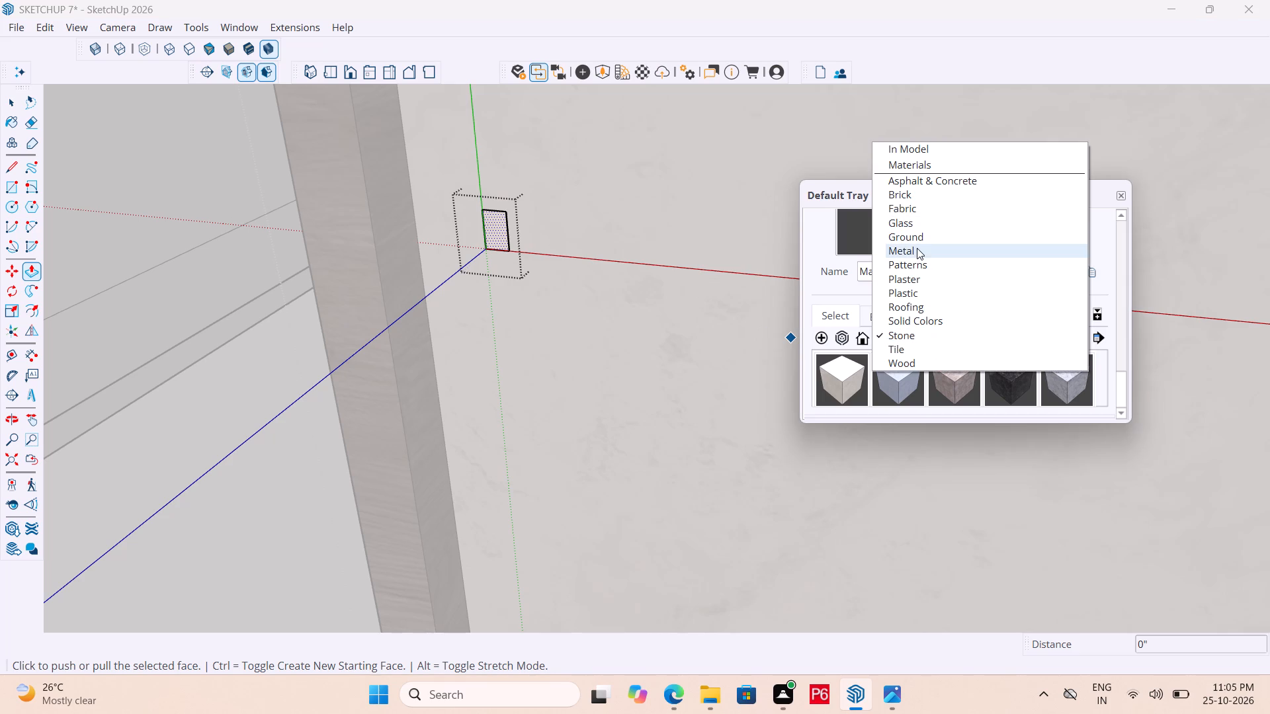
{"action": "left_click", "coordinate": [917, 248]}
{"action": "left_click", "coordinate": [852, 372]}
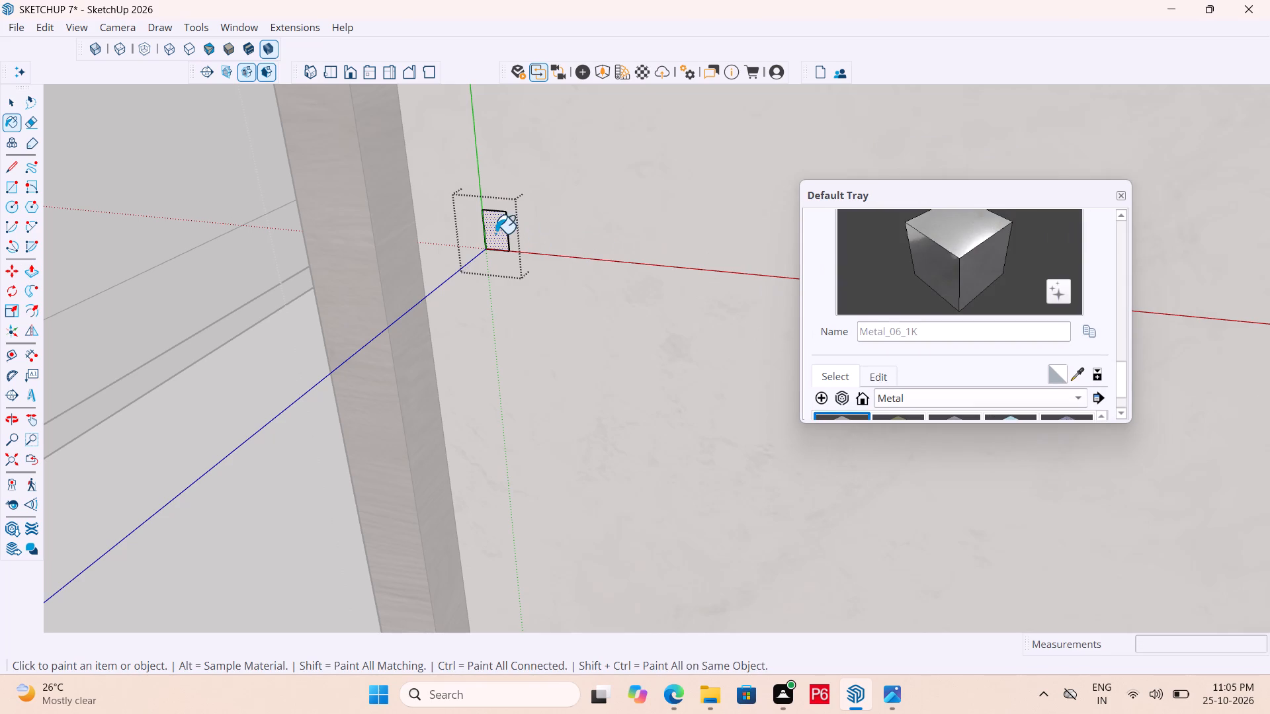
{"action": "left_click", "coordinate": [495, 233]}
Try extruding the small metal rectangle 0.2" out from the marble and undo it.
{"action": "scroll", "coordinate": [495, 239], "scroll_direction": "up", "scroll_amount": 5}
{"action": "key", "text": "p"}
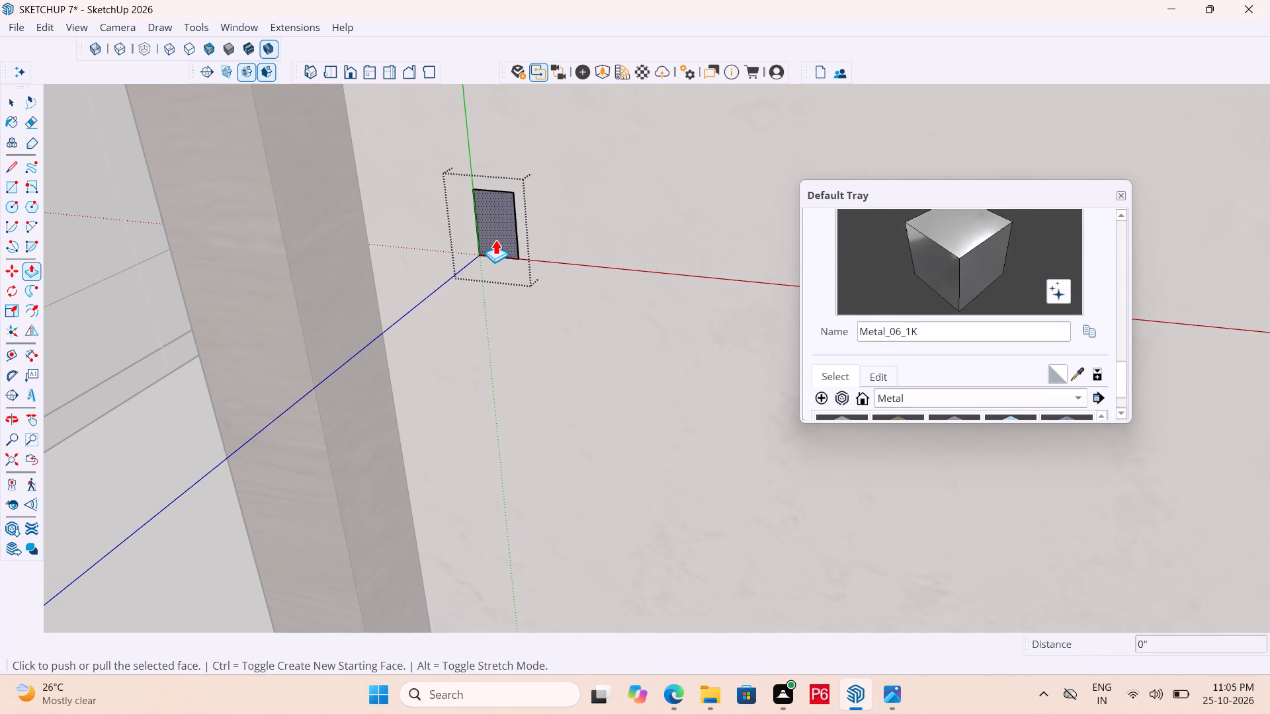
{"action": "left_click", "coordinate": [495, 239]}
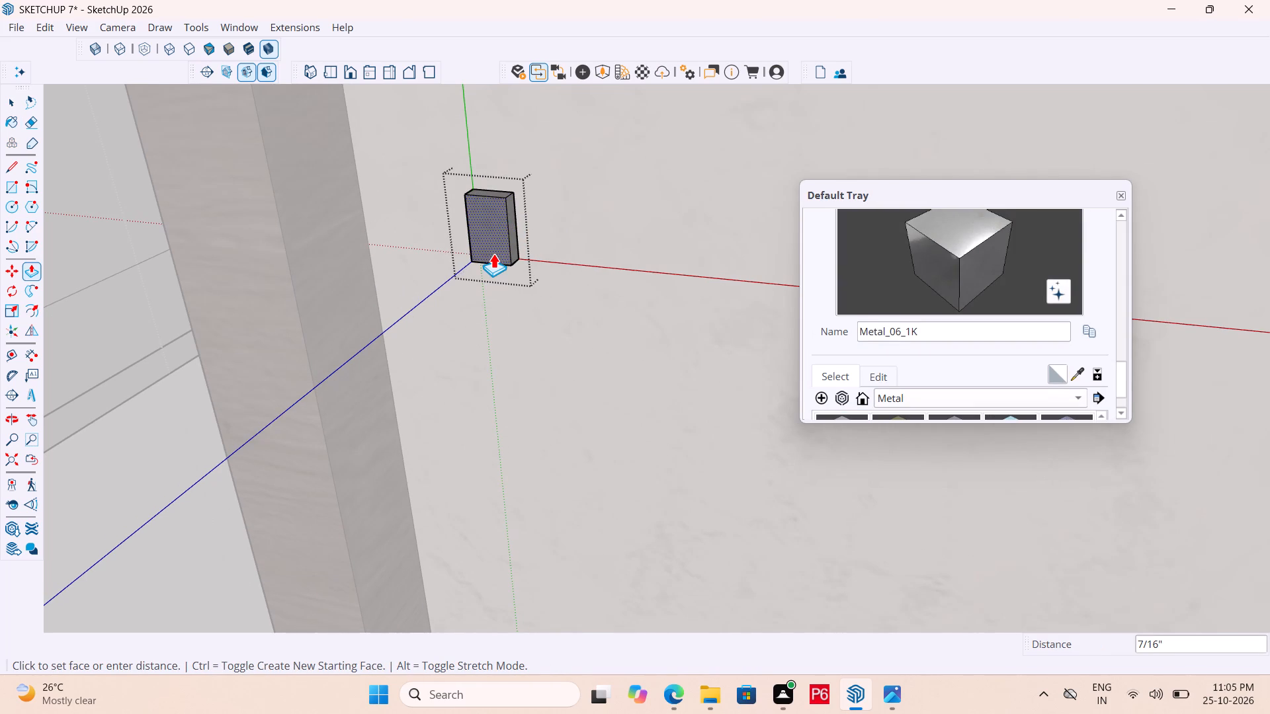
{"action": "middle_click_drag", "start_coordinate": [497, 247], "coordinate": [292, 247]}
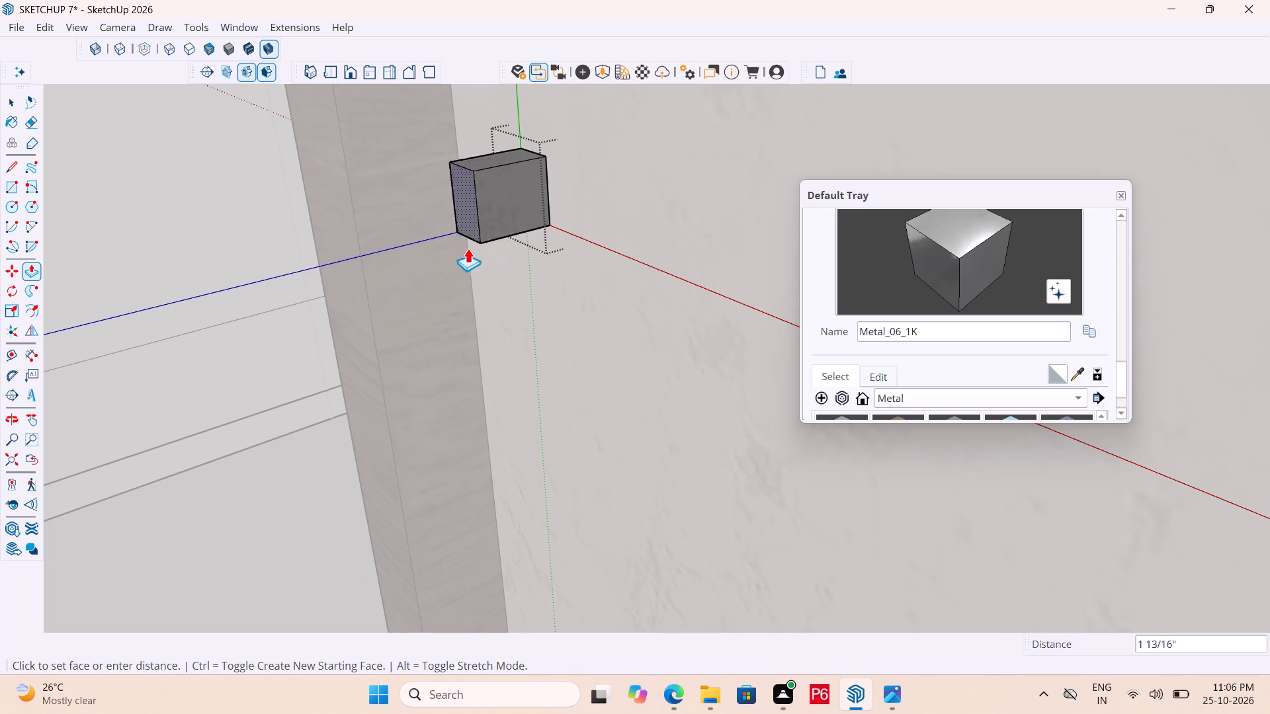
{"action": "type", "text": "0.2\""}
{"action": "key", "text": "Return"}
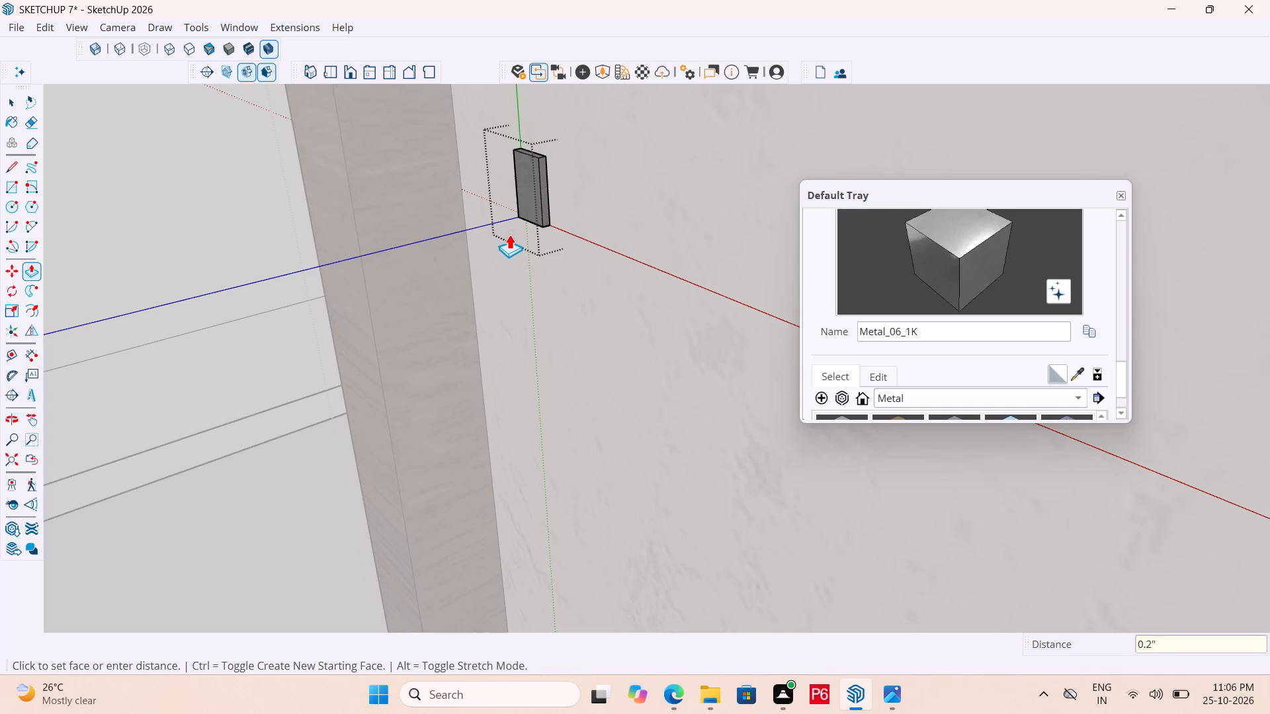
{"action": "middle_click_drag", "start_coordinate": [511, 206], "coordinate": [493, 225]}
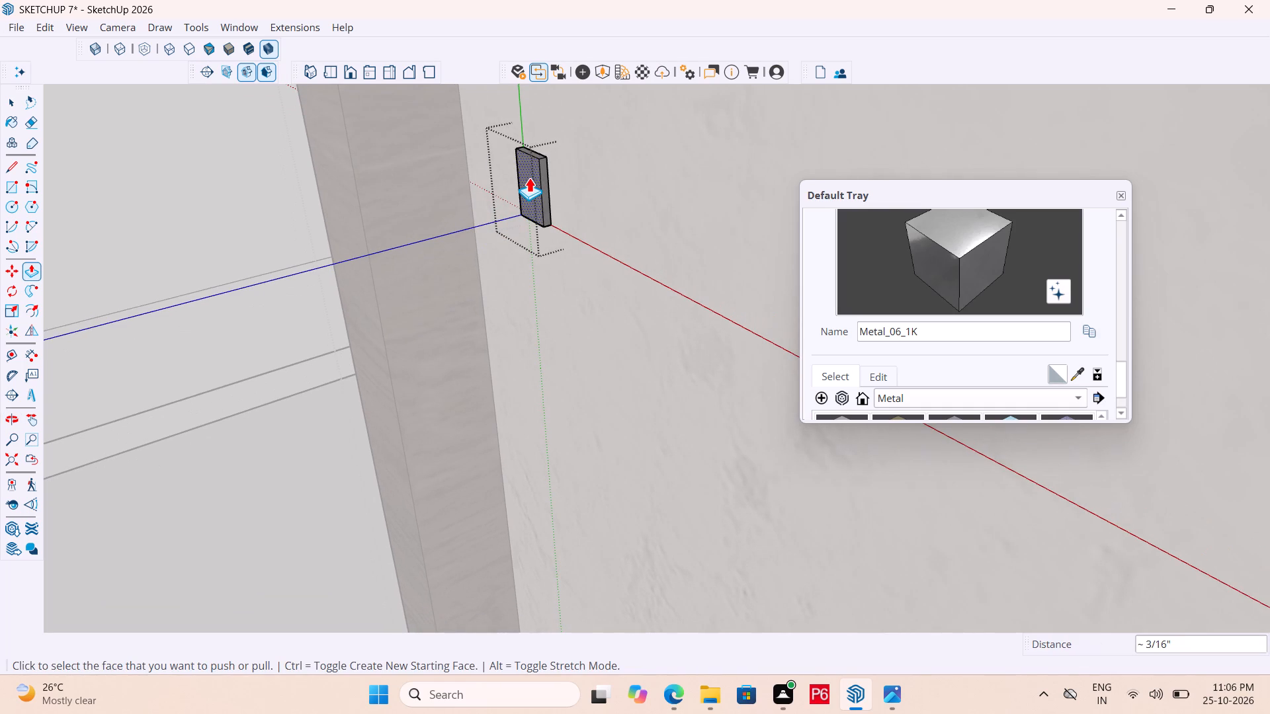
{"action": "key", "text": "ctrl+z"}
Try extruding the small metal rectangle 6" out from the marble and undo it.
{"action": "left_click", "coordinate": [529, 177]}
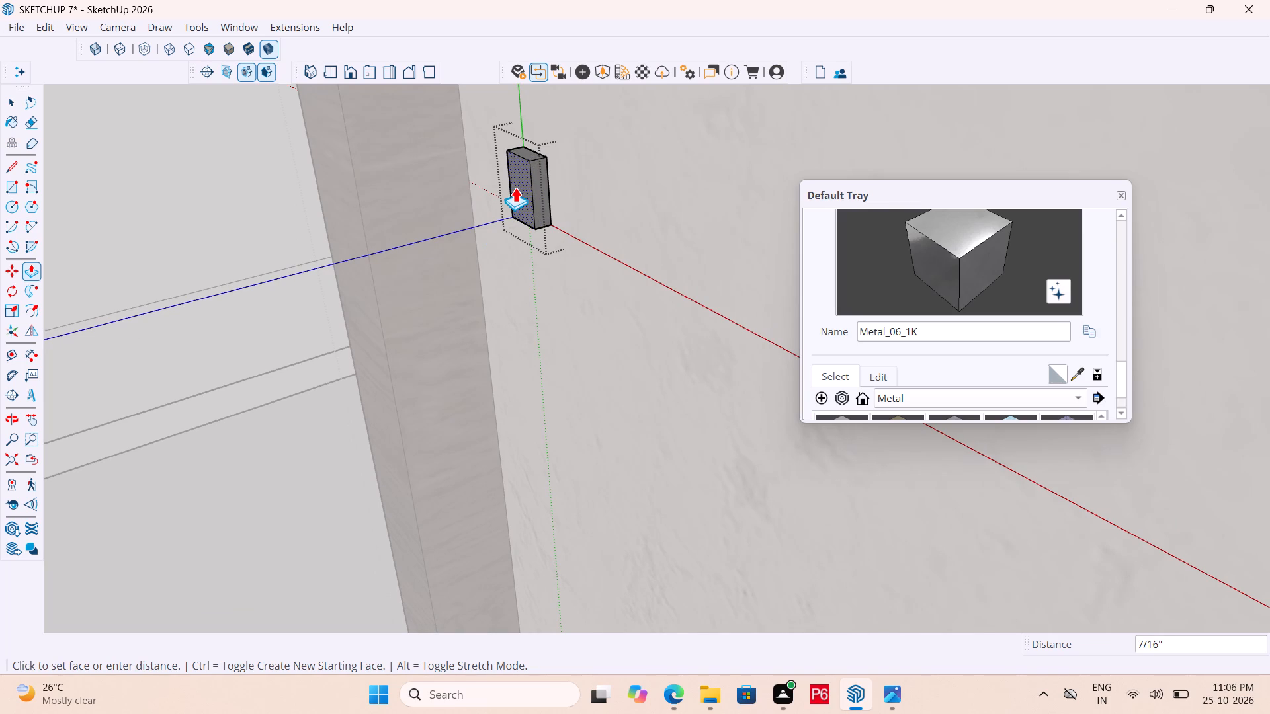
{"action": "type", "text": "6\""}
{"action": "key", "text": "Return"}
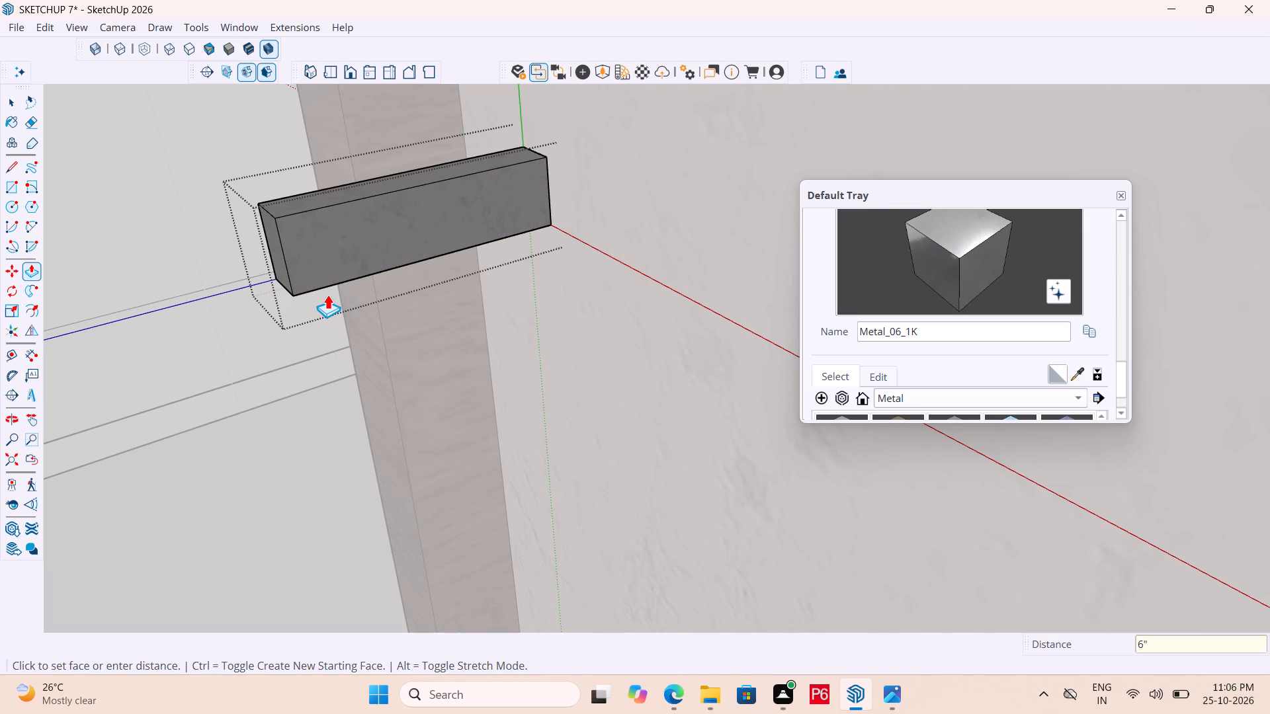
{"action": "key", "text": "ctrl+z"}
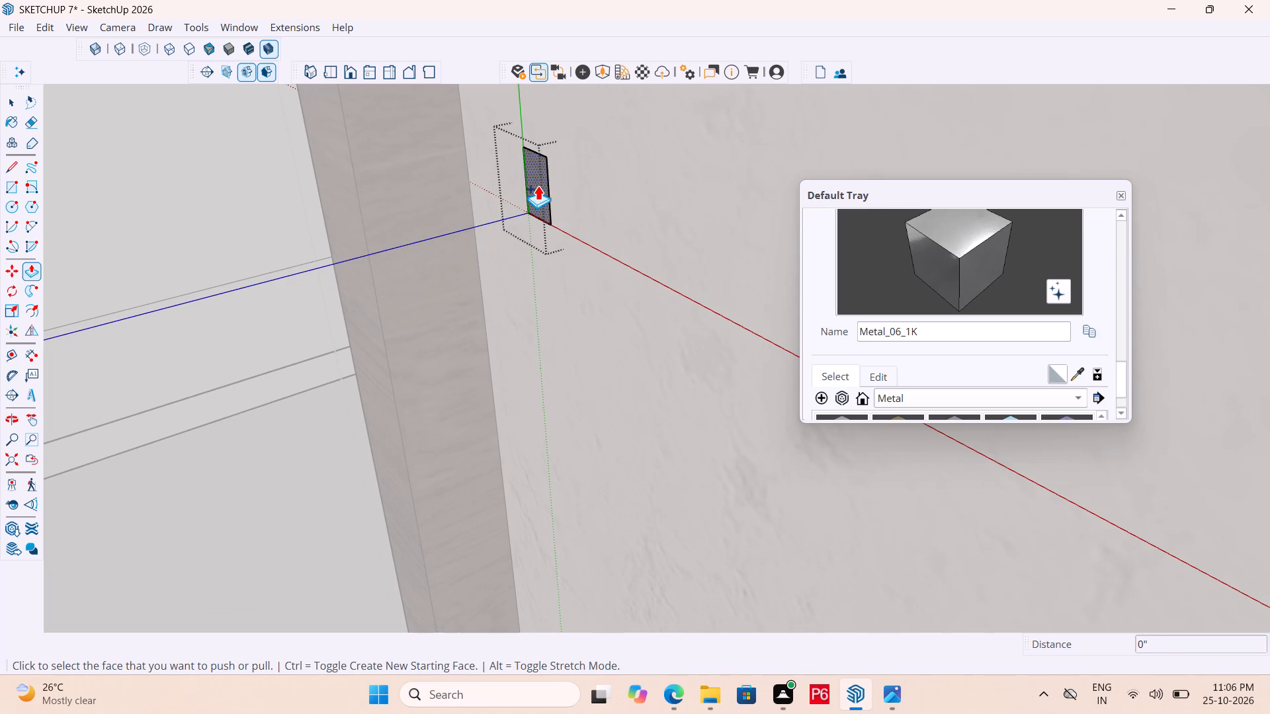
Extrude the small metal rectangle about 5/16" out from the marble face to form a thin plate.
{"action": "left_click", "coordinate": [538, 185]}
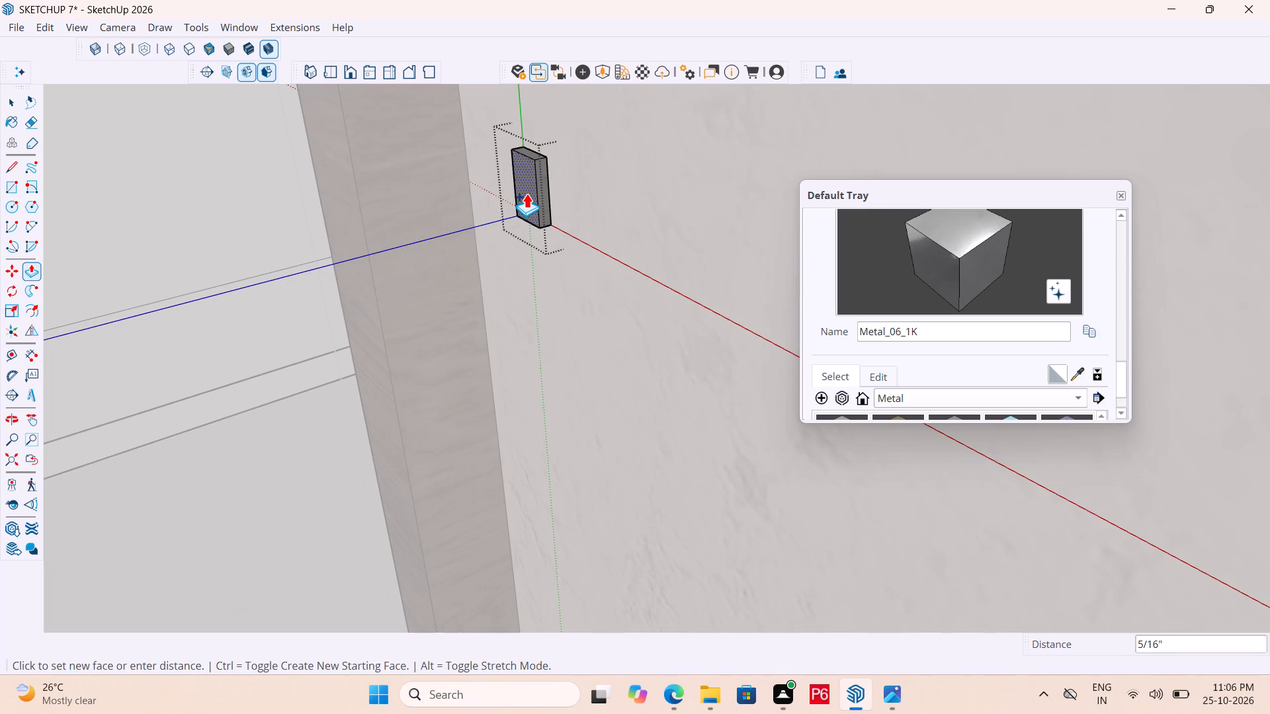
{"action": "left_click", "coordinate": [527, 193]}
Extend the underside of the metal plate downward about 3/16" as a separate section, keeping the dividing edges.
{"action": "middle_click_drag", "start_coordinate": [525, 220], "coordinate": [618, 34]}
{"action": "scroll", "coordinate": [557, 215], "scroll_direction": "up", "scroll_amount": 1}
{"action": "middle_click_drag", "start_coordinate": [553, 214], "coordinate": [509, 87]}
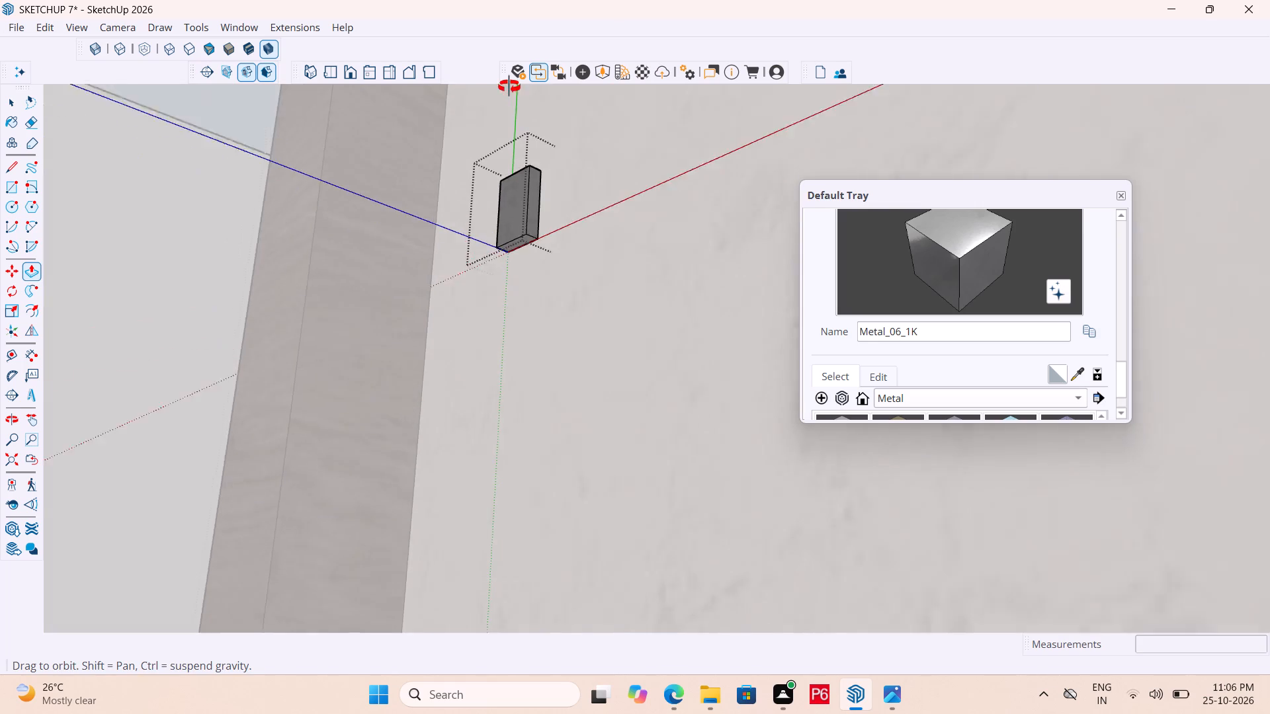
{"action": "middle_click_drag", "start_coordinate": [509, 87], "coordinate": [509, 83]}
{"action": "scroll", "coordinate": [507, 197], "scroll_direction": "up", "scroll_amount": 8}
{"action": "left_click", "coordinate": [523, 257]}
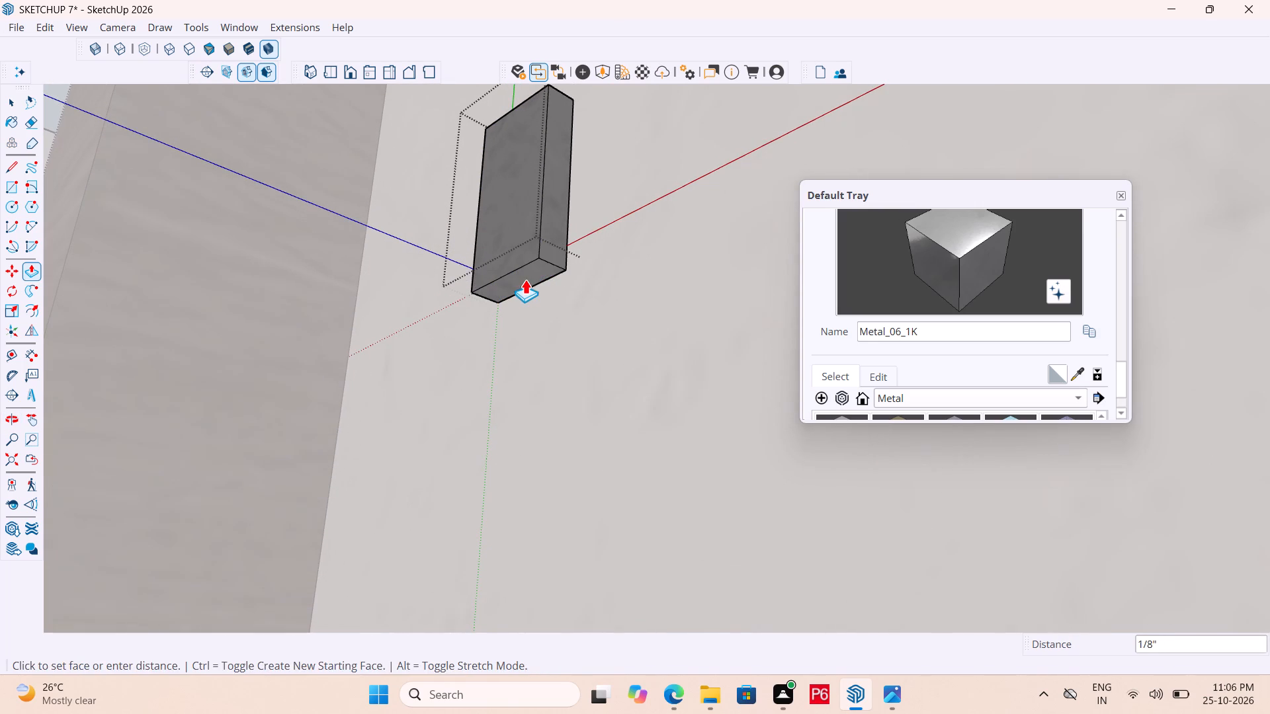
{"action": "middle_click_drag", "start_coordinate": [526, 280], "coordinate": [535, 306]}
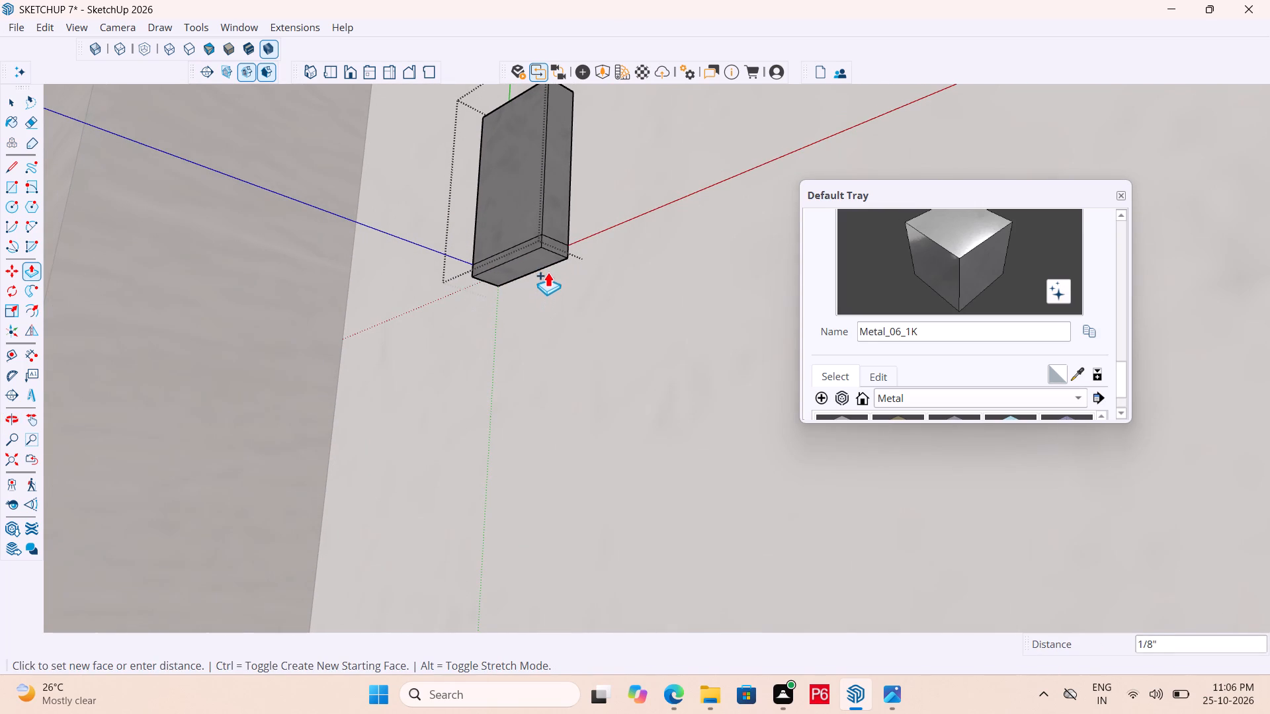
{"action": "middle_click_drag", "start_coordinate": [548, 276], "coordinate": [611, 441]}
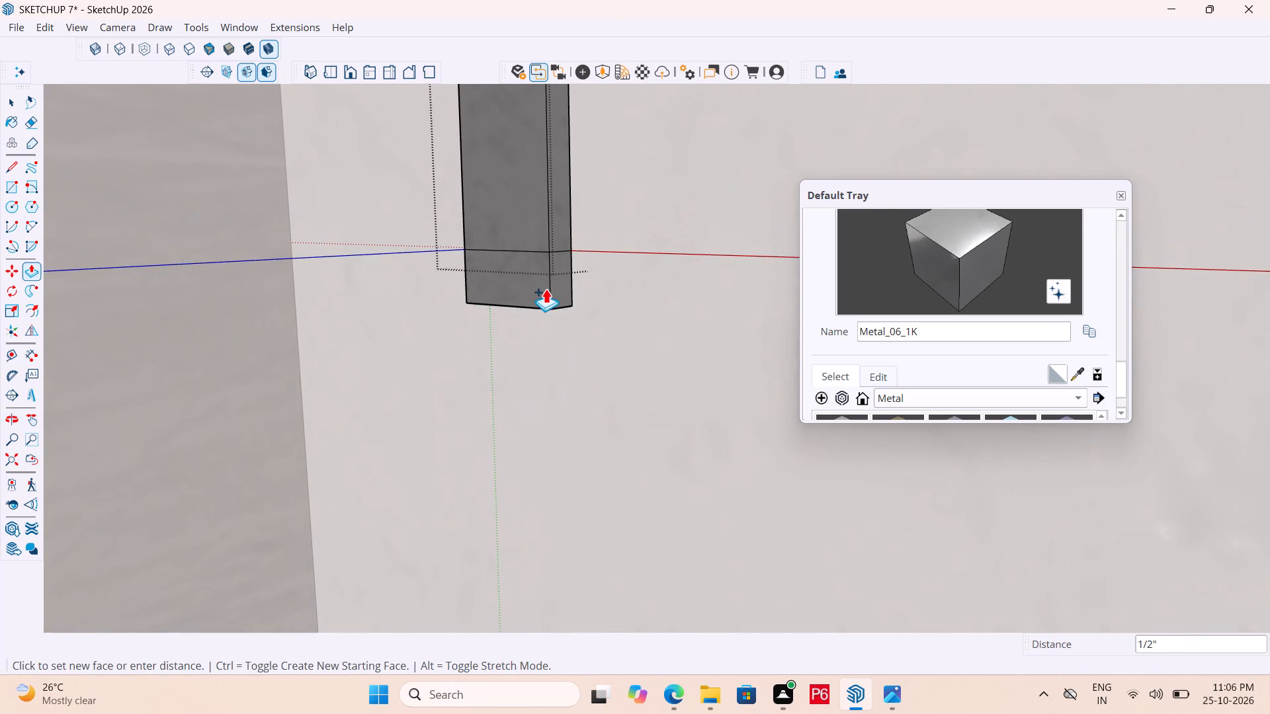
{"action": "middle_click_drag", "start_coordinate": [557, 272], "coordinate": [541, 231]}
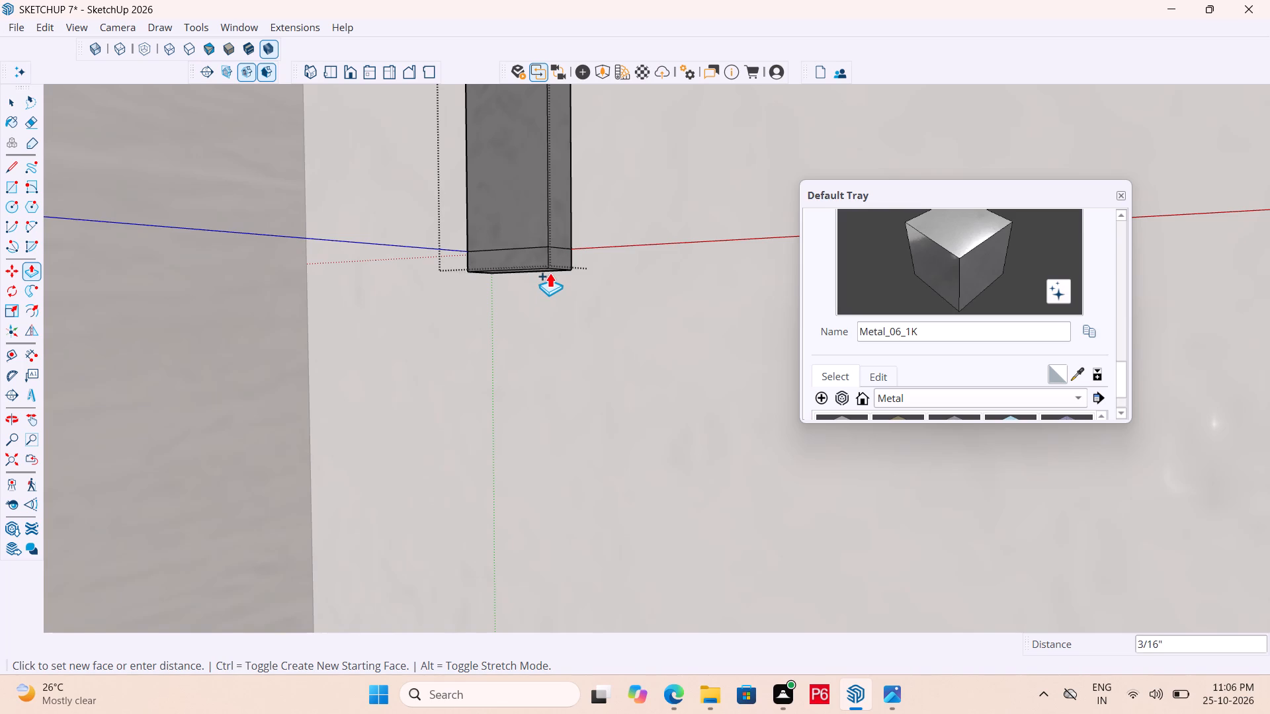
{"action": "left_click", "coordinate": [550, 272]}
Extrude the front face of the plate's bottom section outward about 1 5/8" to form a horizontal arm.
{"action": "left_click", "coordinate": [538, 260]}
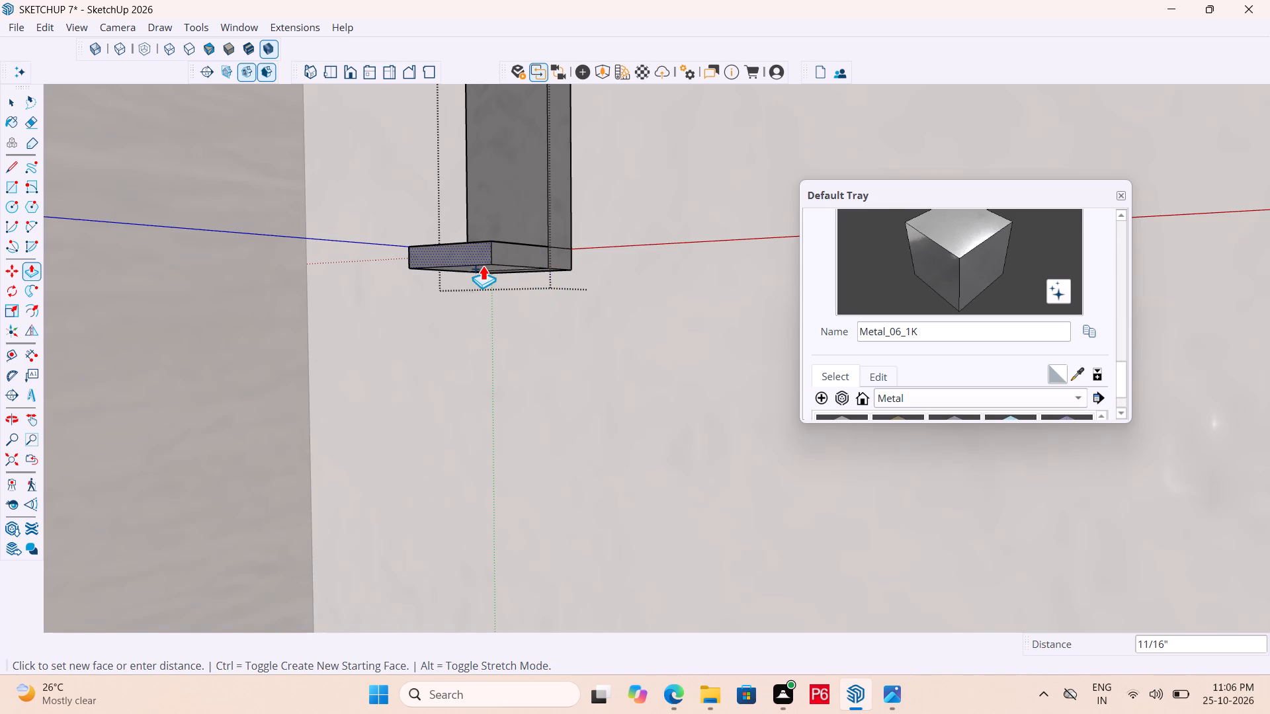
{"action": "scroll", "coordinate": [442, 276], "scroll_direction": "down", "scroll_amount": 4}
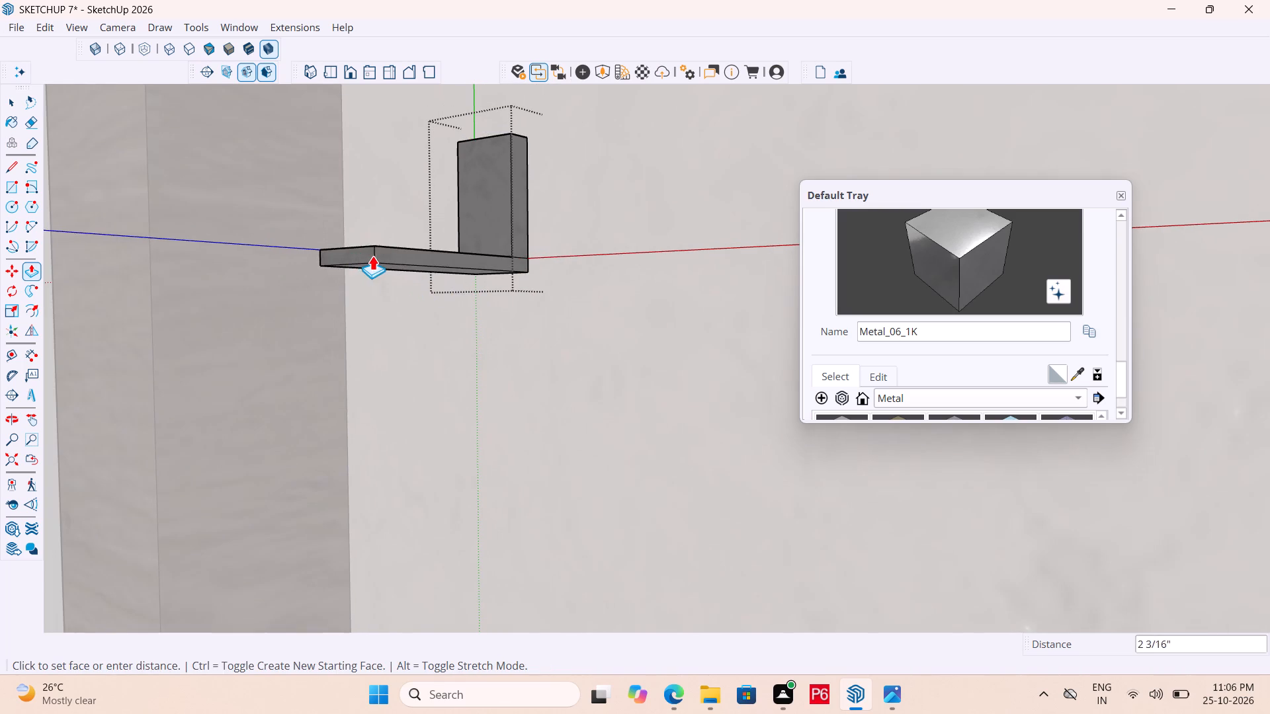
{"action": "middle_click_drag", "start_coordinate": [372, 255], "coordinate": [266, 264]}
{"action": "scroll", "coordinate": [519, 221], "scroll_direction": "down", "scroll_amount": 5}
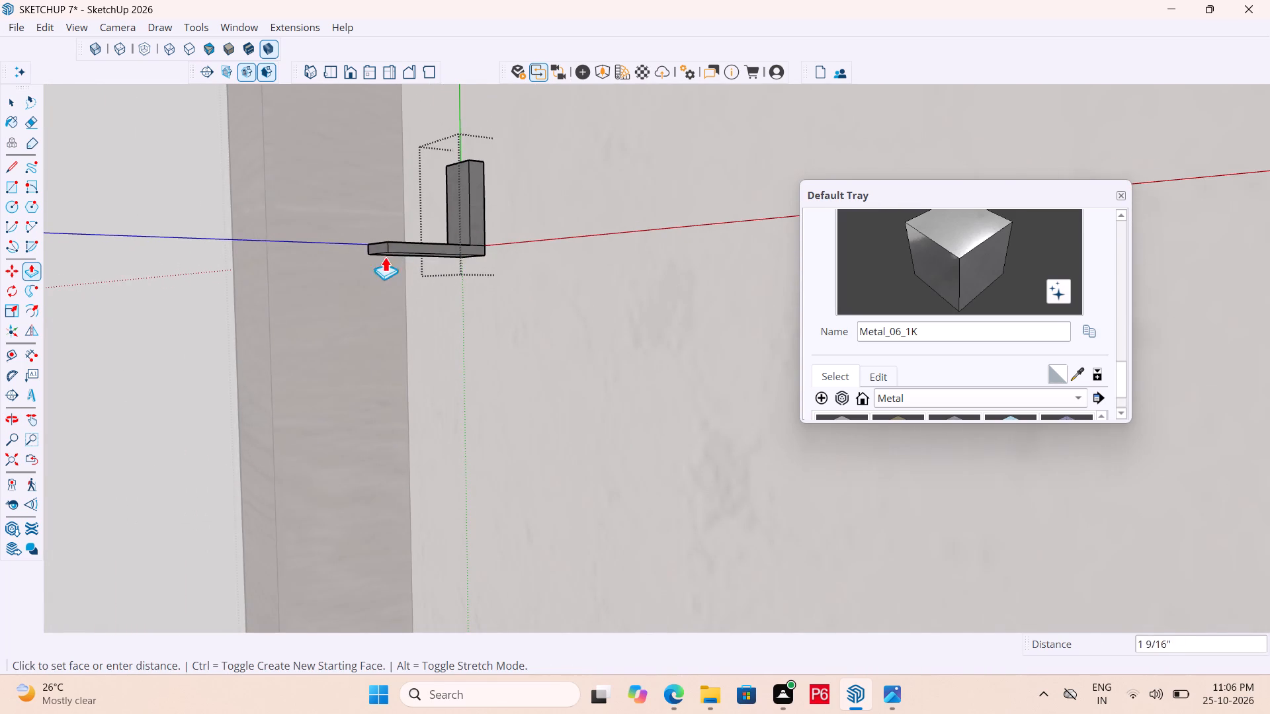
{"action": "middle_click_drag", "start_coordinate": [384, 257], "coordinate": [332, 282]}
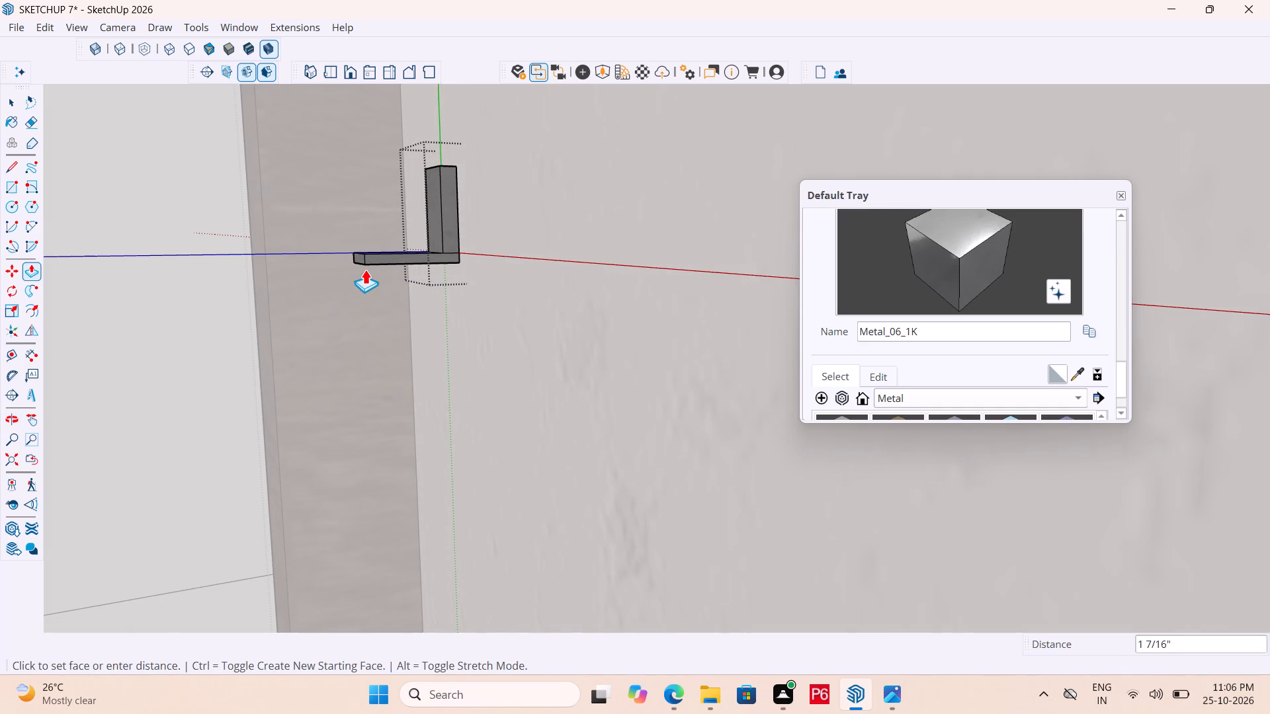
{"action": "left_click", "coordinate": [354, 271]}
Push the arm's end face inward about 1/4" as a new starting face to mark off a tip section.
{"action": "middle_click_drag", "start_coordinate": [359, 266], "coordinate": [449, 321]}
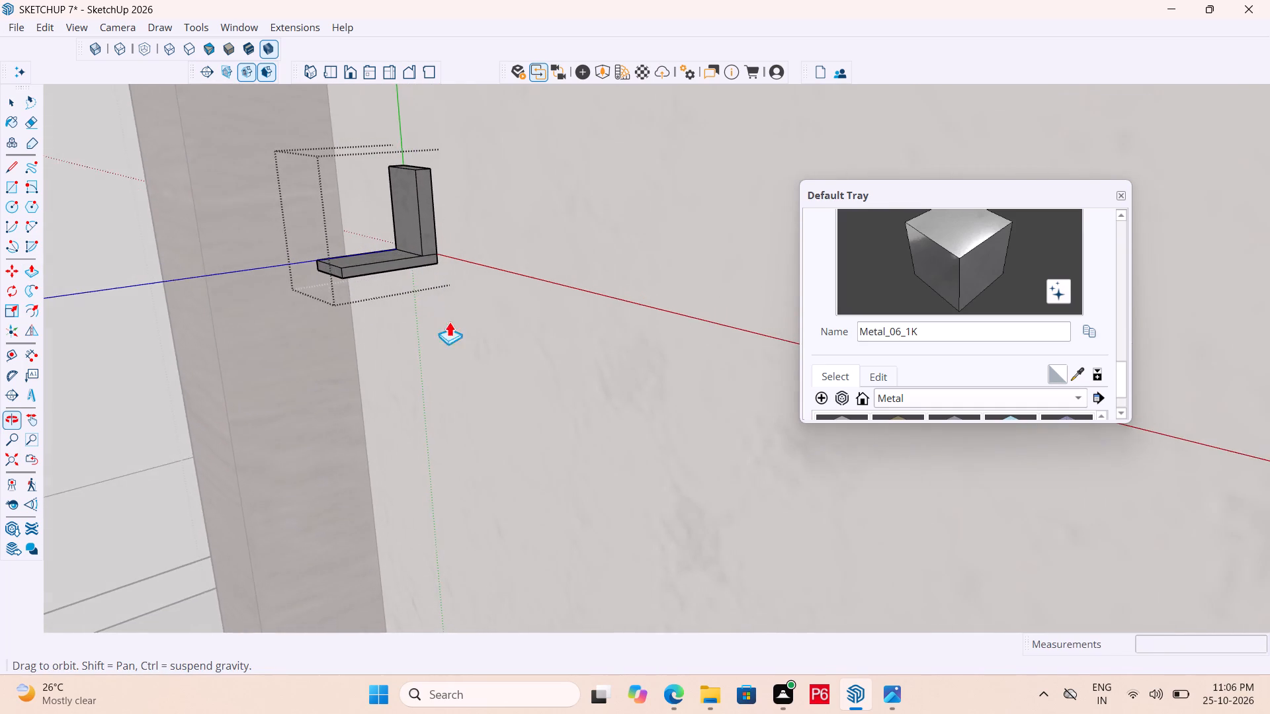
{"action": "middle_click_drag", "start_coordinate": [449, 321], "coordinate": [450, 322]}
{"action": "scroll", "coordinate": [359, 288], "scroll_direction": "up", "scroll_amount": 9}
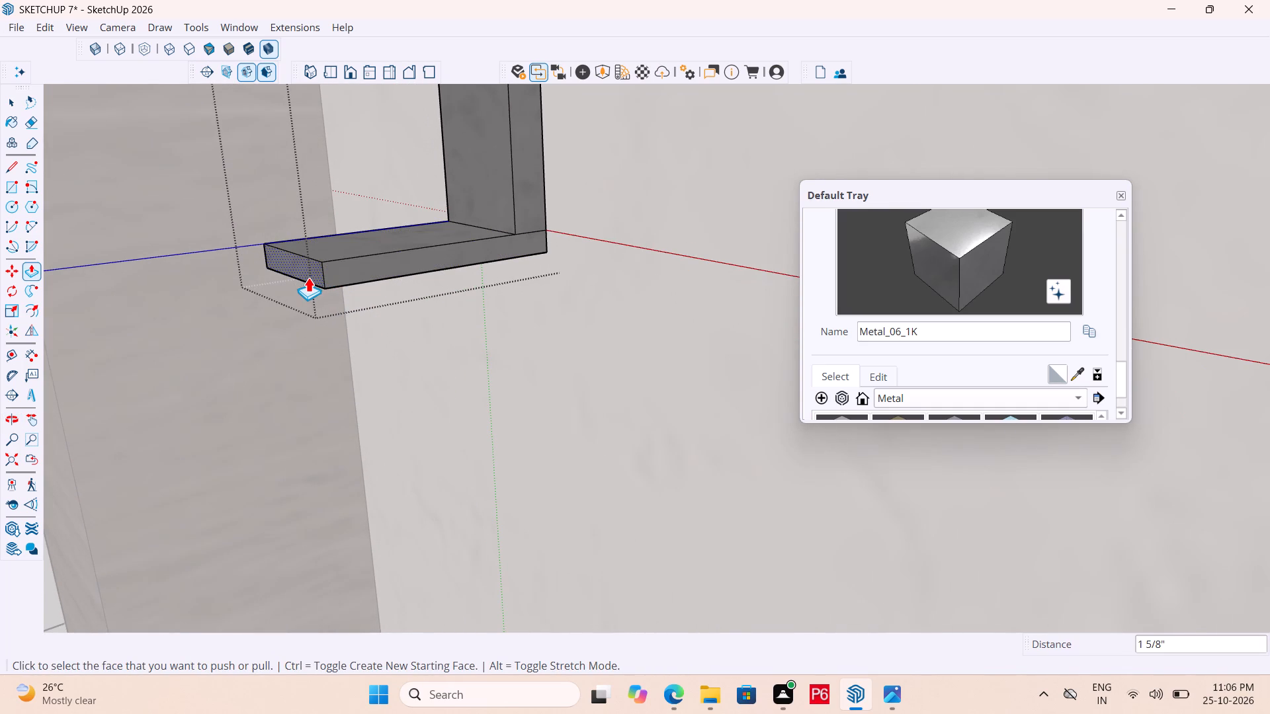
{"action": "left_click", "coordinate": [309, 274]}
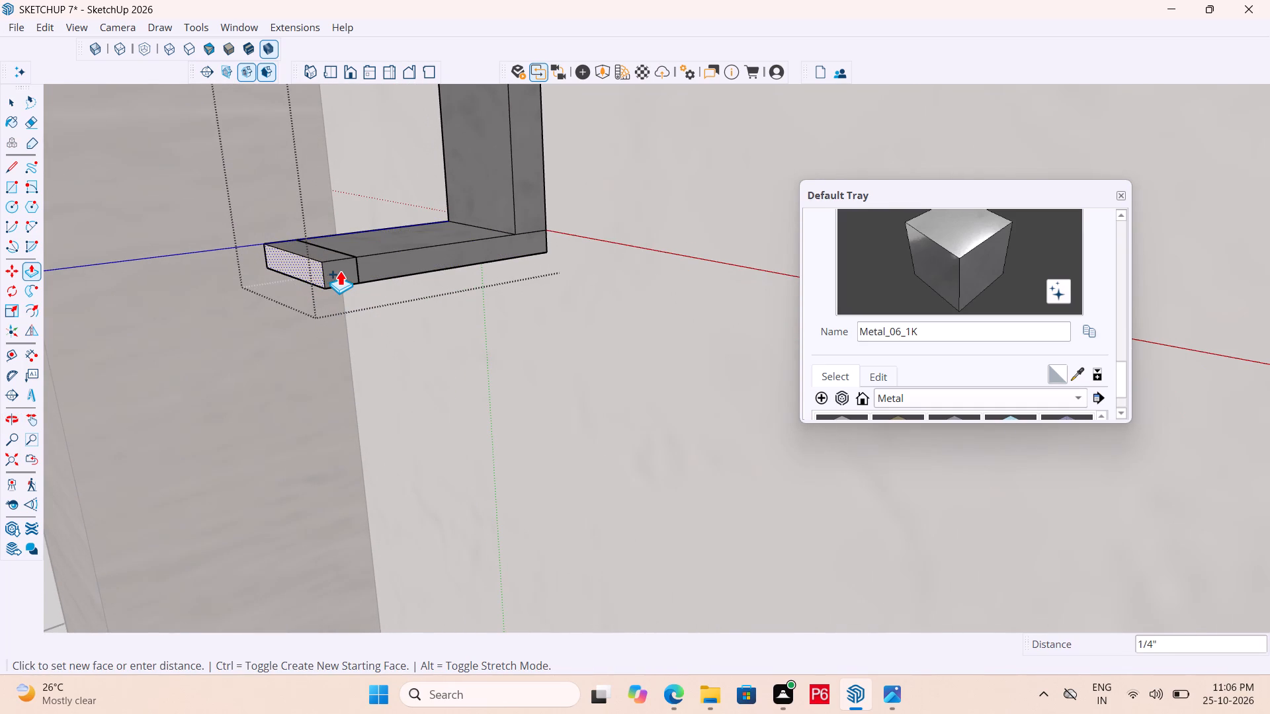
{"action": "left_click", "coordinate": [338, 273]}
{"action": "middle_click_drag", "start_coordinate": [357, 309], "coordinate": [362, 138]}
{"action": "scroll", "coordinate": [410, 370], "scroll_direction": "down", "scroll_amount": 3}
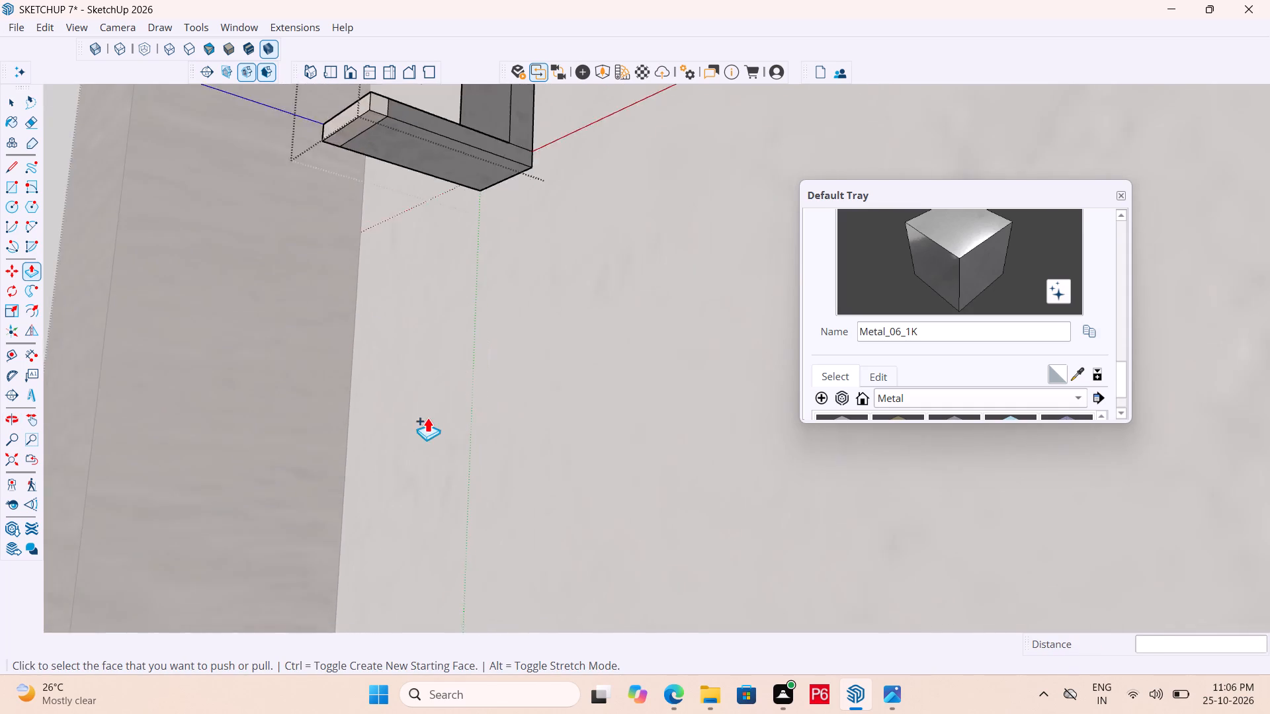
Extrude the underside of the upper arm's tip section downward about 4" to form the handle's vertical grip.
{"action": "scroll", "coordinate": [427, 417], "scroll_direction": "down", "scroll_amount": 2}
{"action": "left_click", "coordinate": [382, 204]}
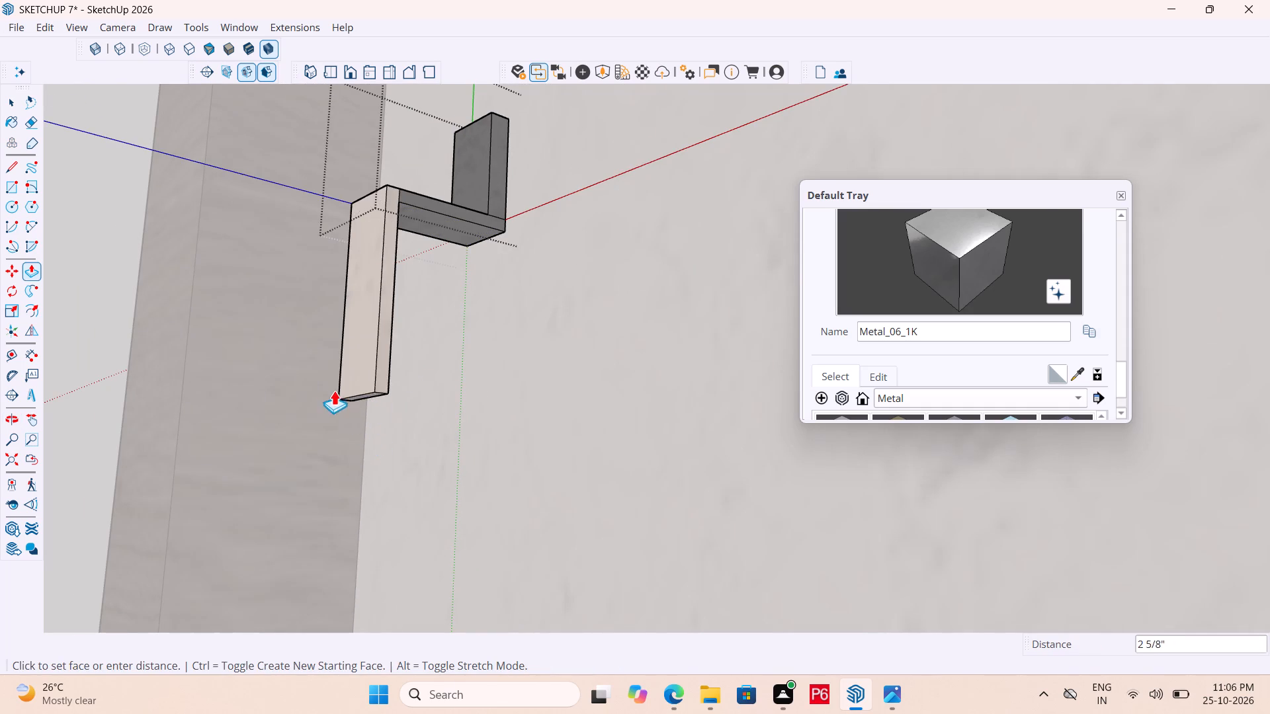
{"action": "scroll", "coordinate": [331, 387], "scroll_direction": "down", "scroll_amount": 12}
{"action": "middle_click_drag", "start_coordinate": [349, 405], "coordinate": [349, 440]}
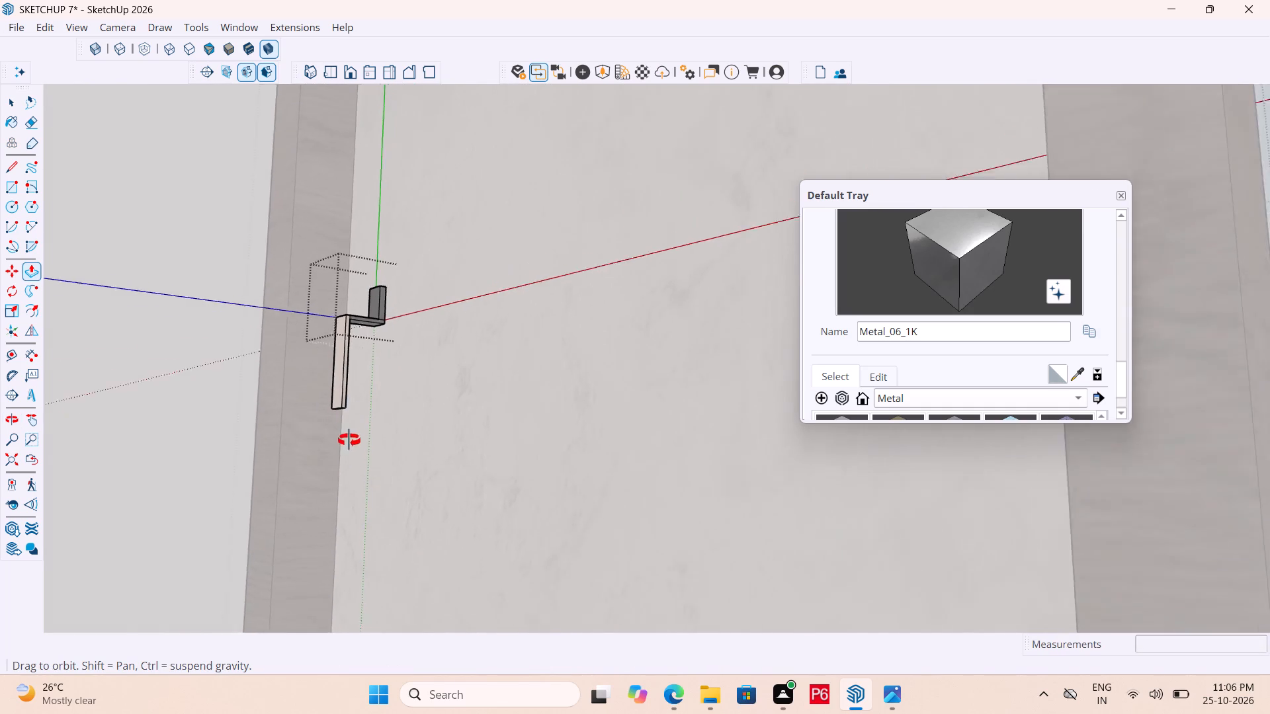
{"action": "middle_click_drag", "start_coordinate": [349, 440], "coordinate": [355, 504]}
{"action": "scroll", "coordinate": [337, 453], "scroll_direction": "up", "scroll_amount": 5}
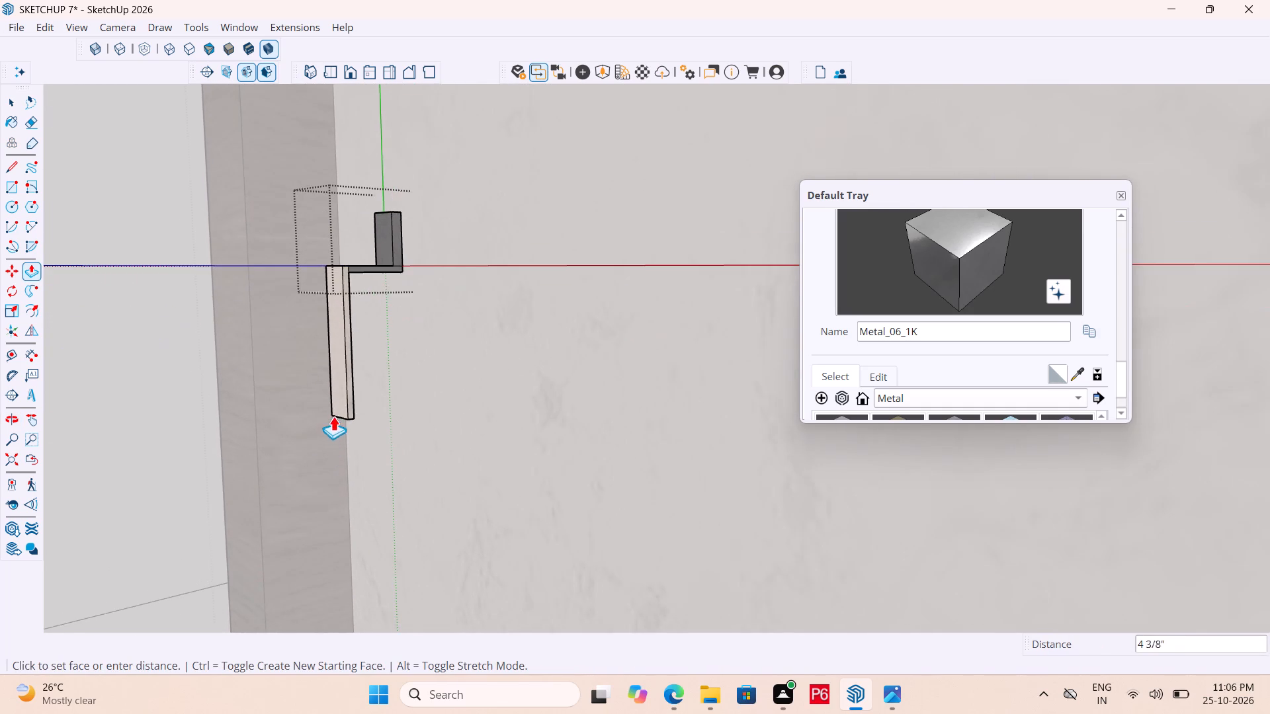
{"action": "middle_click_drag", "start_coordinate": [330, 407], "coordinate": [248, 421]}
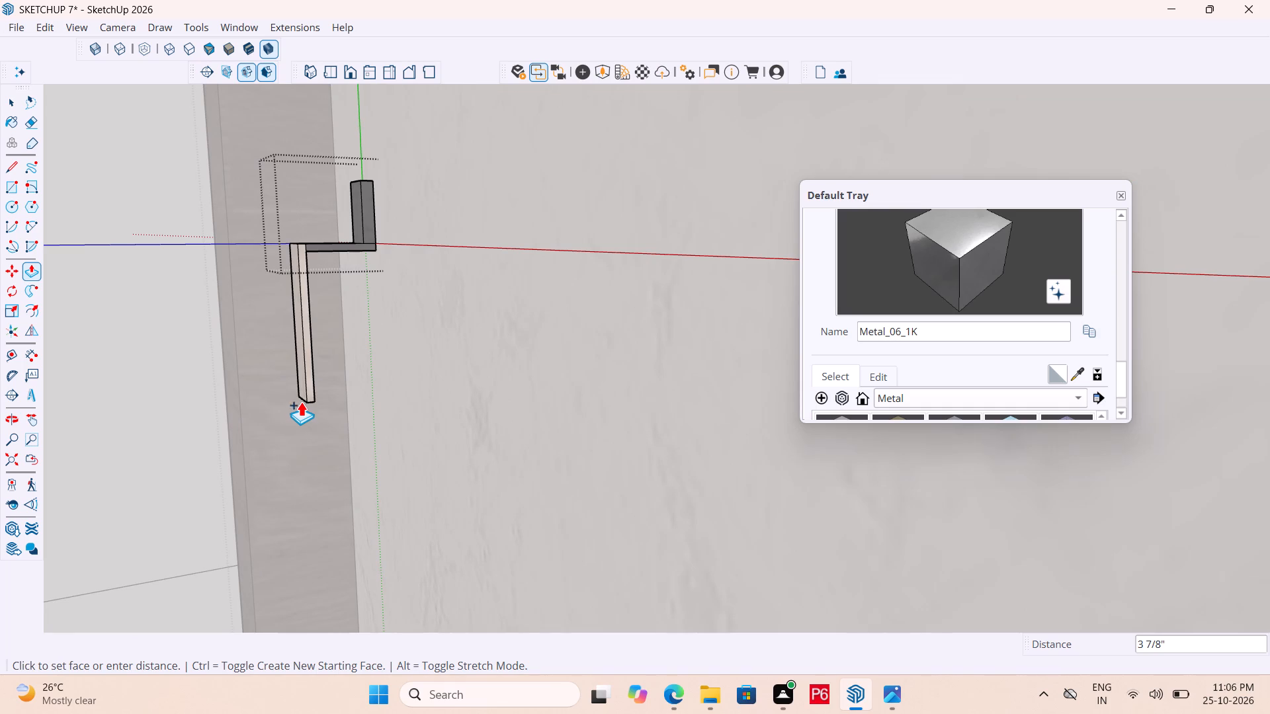
{"action": "left_click", "coordinate": [310, 434]}
Push the grip's bottom face inward about 3/16" as a new starting face to mark off an end section.
{"action": "middle_click_drag", "start_coordinate": [318, 410], "coordinate": [253, 420]}
{"action": "scroll", "coordinate": [271, 443], "scroll_direction": "up", "scroll_amount": 6}
{"action": "middle_click_drag", "start_coordinate": [281, 435], "coordinate": [393, 346]}
{"action": "scroll", "coordinate": [396, 344], "scroll_direction": "up", "scroll_amount": 10}
{"action": "middle_click_drag", "start_coordinate": [369, 374], "coordinate": [377, 334]}
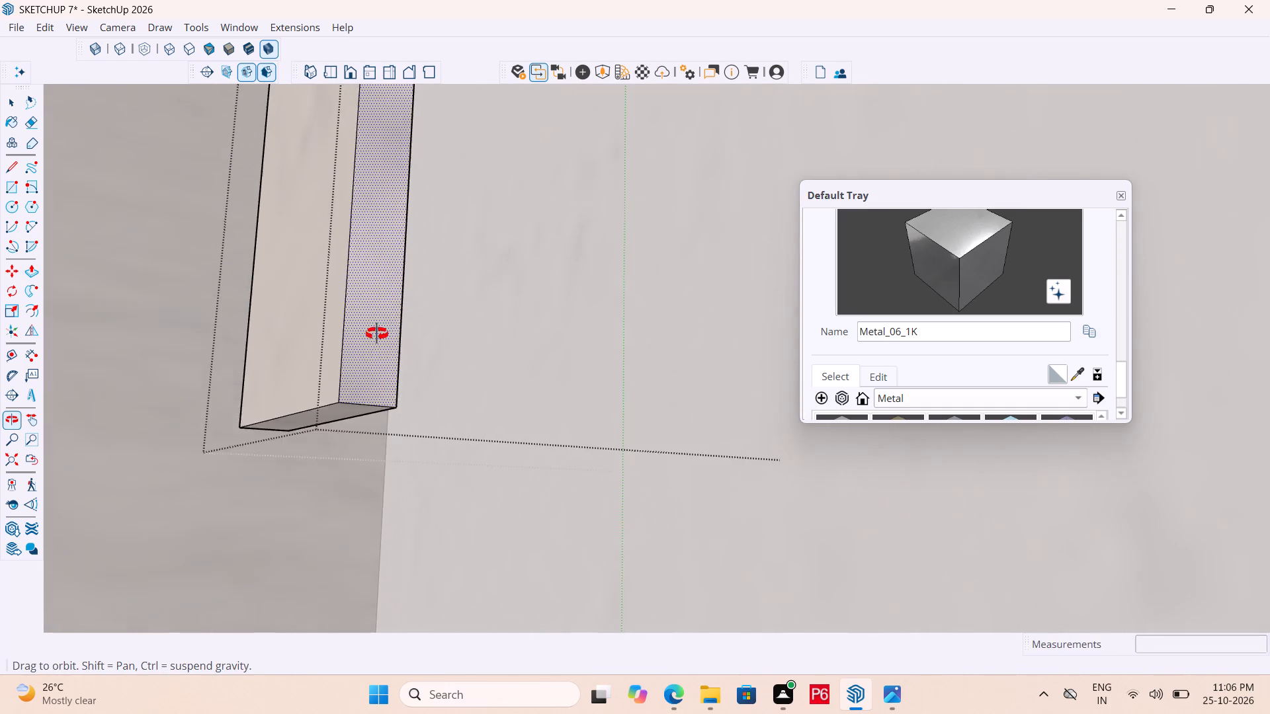
{"action": "middle_click_drag", "start_coordinate": [377, 334], "coordinate": [416, 301]}
{"action": "left_click", "coordinate": [353, 407]}
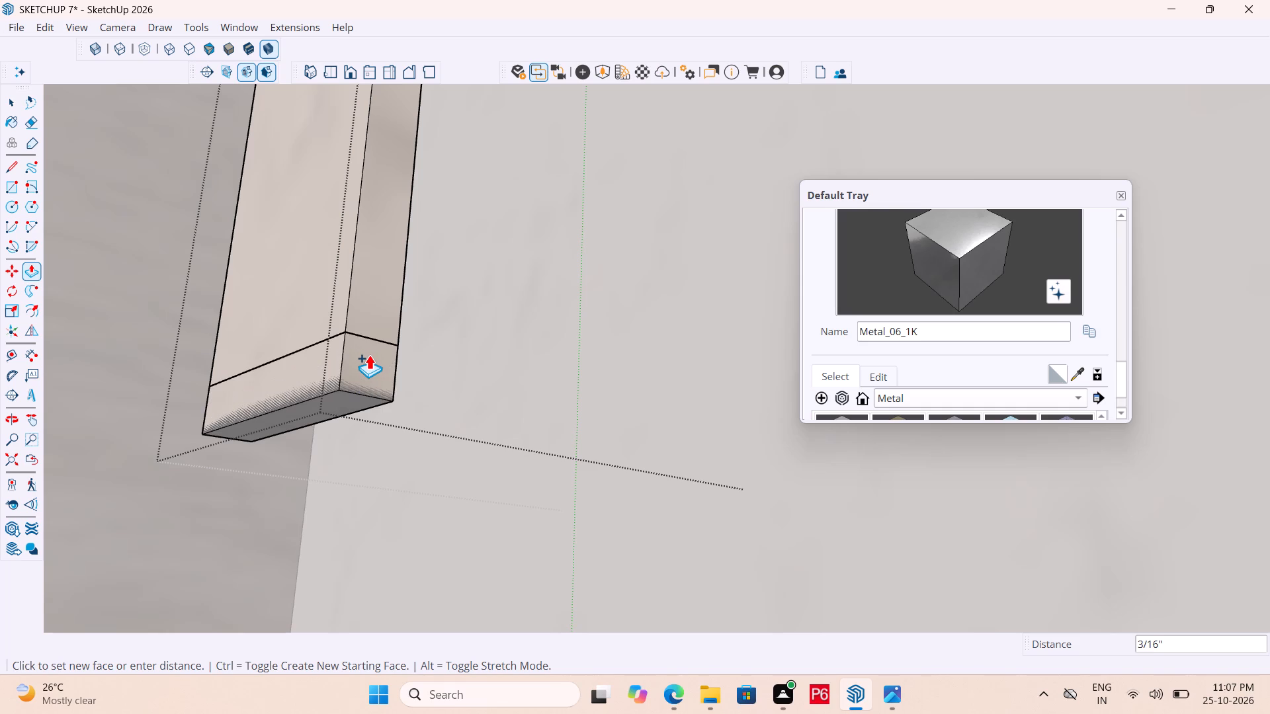
{"action": "left_click", "coordinate": [368, 359]}
Extrude the panel-facing side of the grip's bottom section about 1 5/8" to form the lower horizontal arm.
{"action": "middle_click_drag", "start_coordinate": [362, 364], "coordinate": [306, 386]}
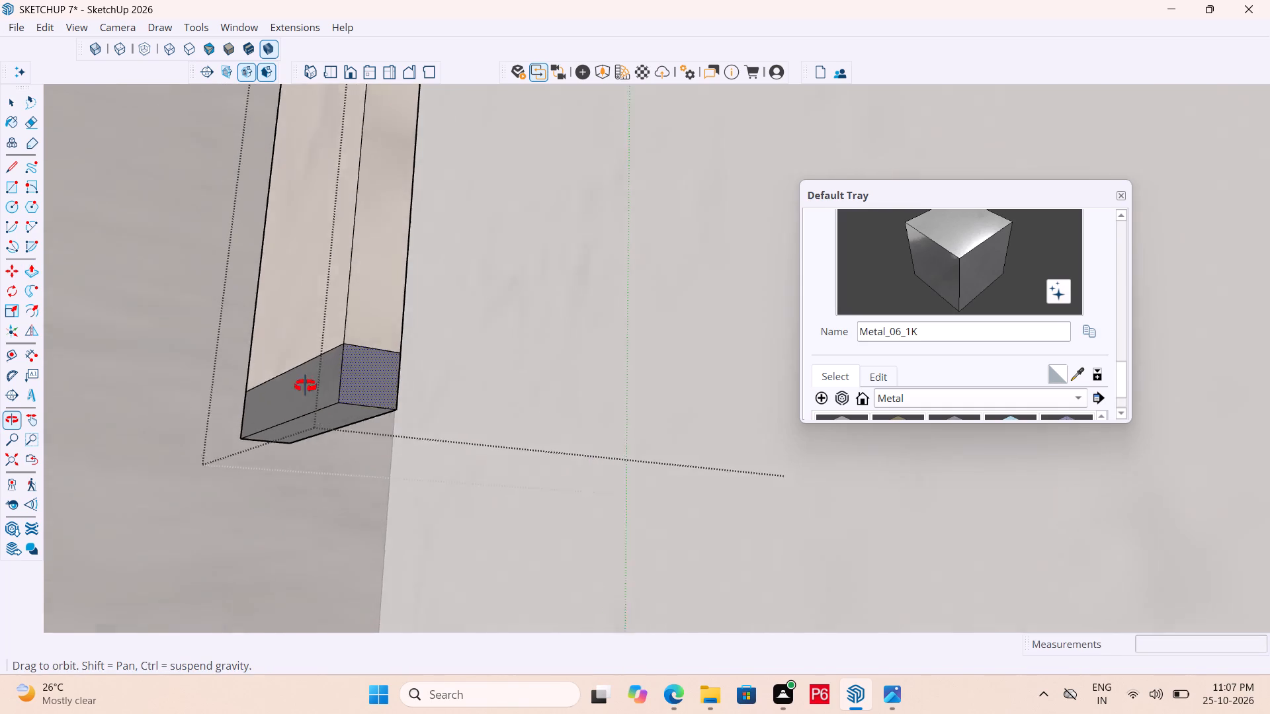
{"action": "middle_click_drag", "start_coordinate": [306, 386], "coordinate": [232, 454]}
{"action": "middle_click_drag", "start_coordinate": [437, 363], "coordinate": [382, 408]}
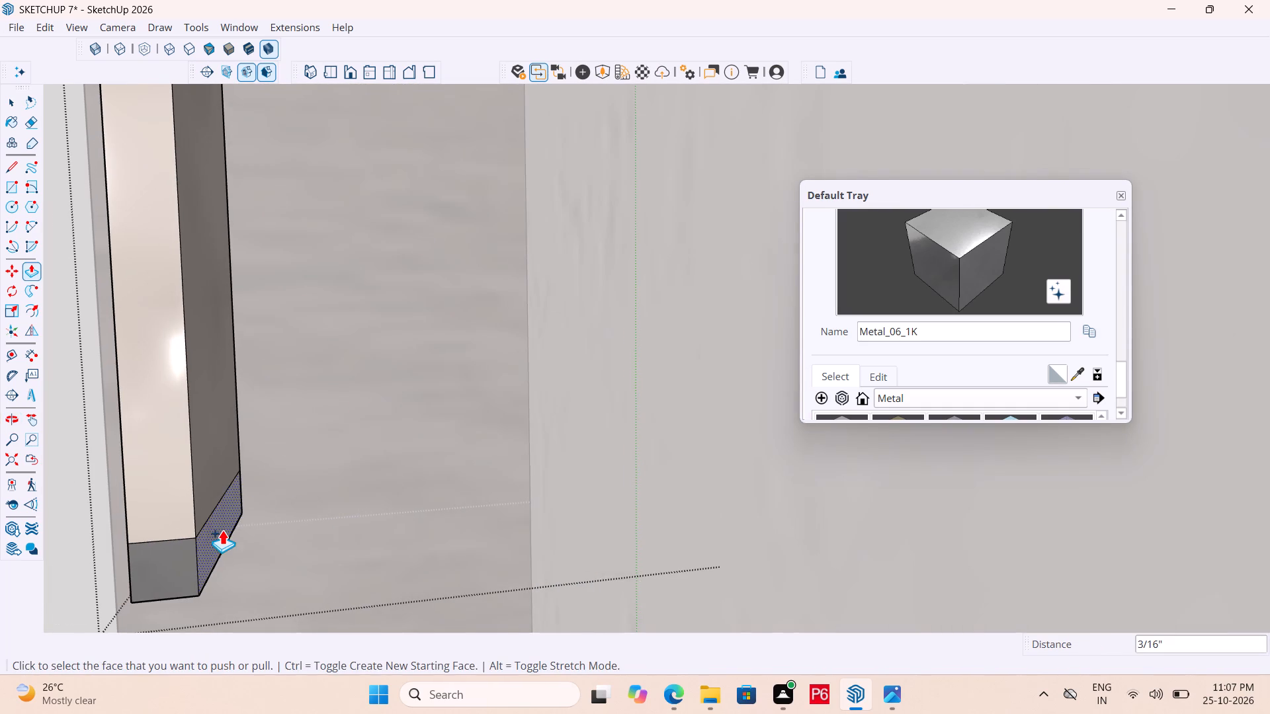
{"action": "left_click", "coordinate": [221, 532]}
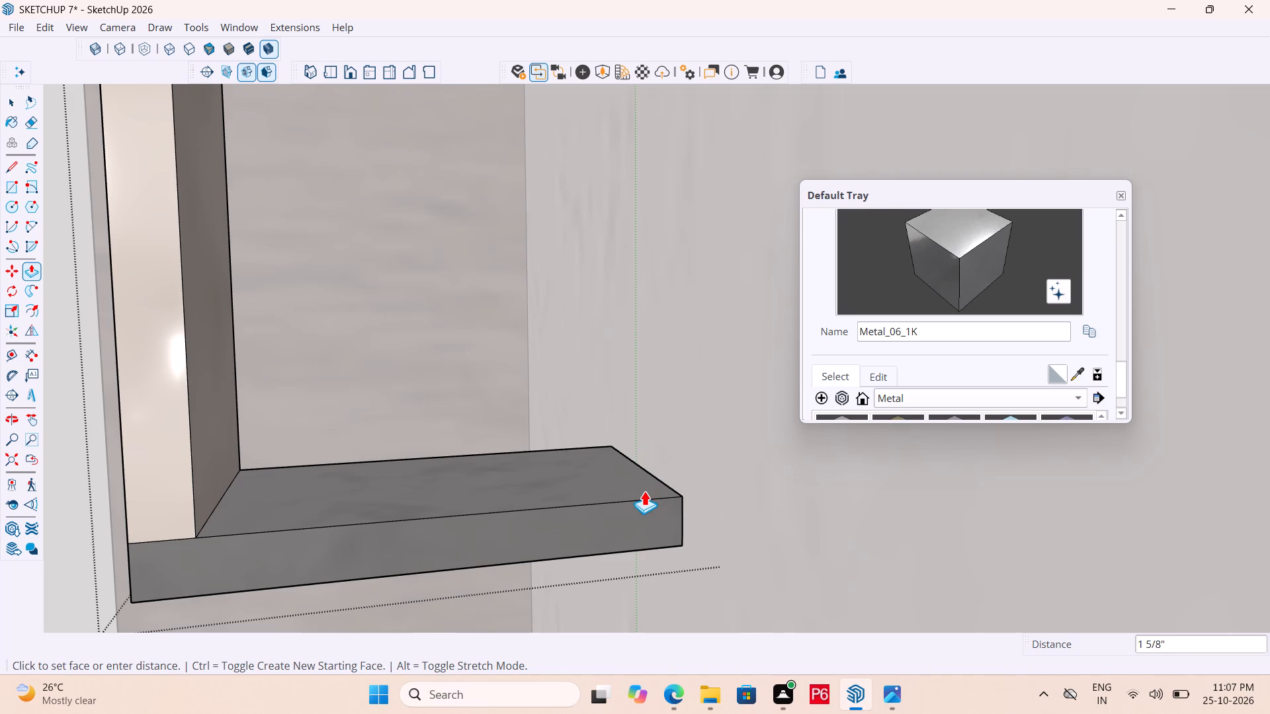
{"action": "left_click", "coordinate": [644, 491]}
Extend the lower arm's end face about 1/8" toward the panel as a separate section, keeping the dividing edges.
{"action": "middle_click_drag", "start_coordinate": [673, 496], "coordinate": [554, 520]}
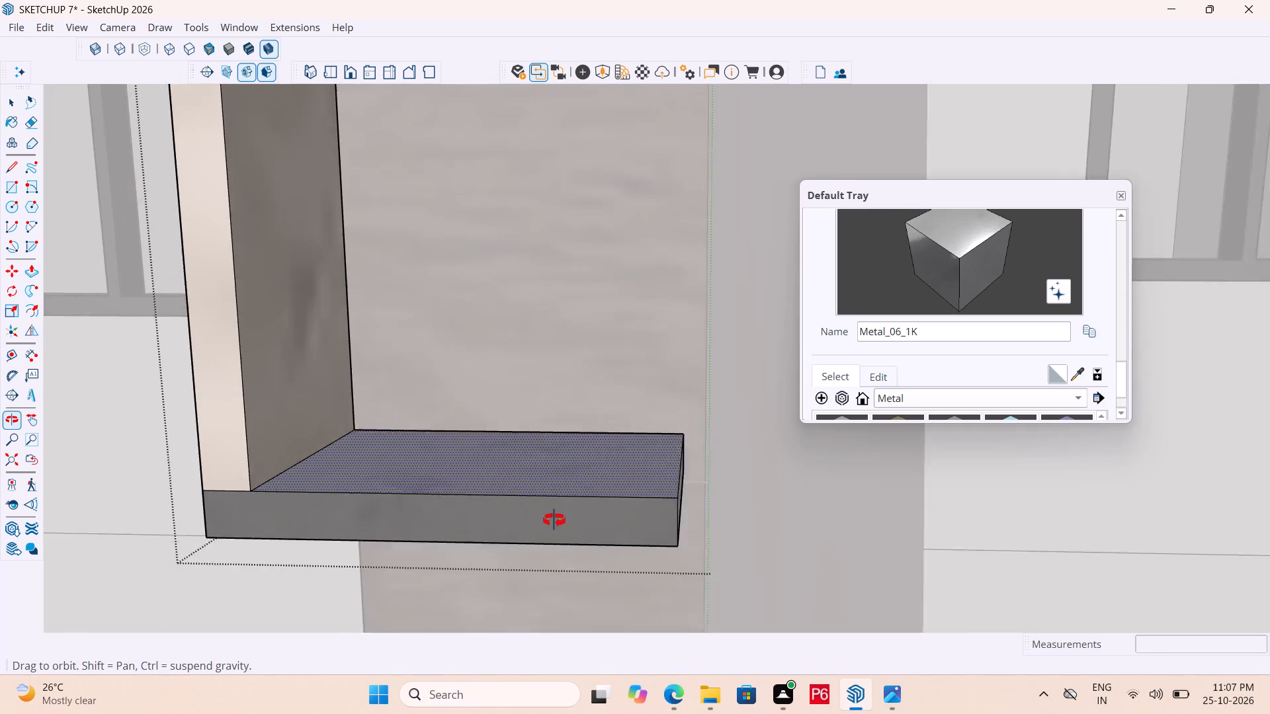
{"action": "middle_click_drag", "start_coordinate": [554, 520], "coordinate": [555, 520]}
{"action": "scroll", "coordinate": [697, 520], "scroll_direction": "up", "scroll_amount": 5}
{"action": "middle_click", "coordinate": [677, 501]}
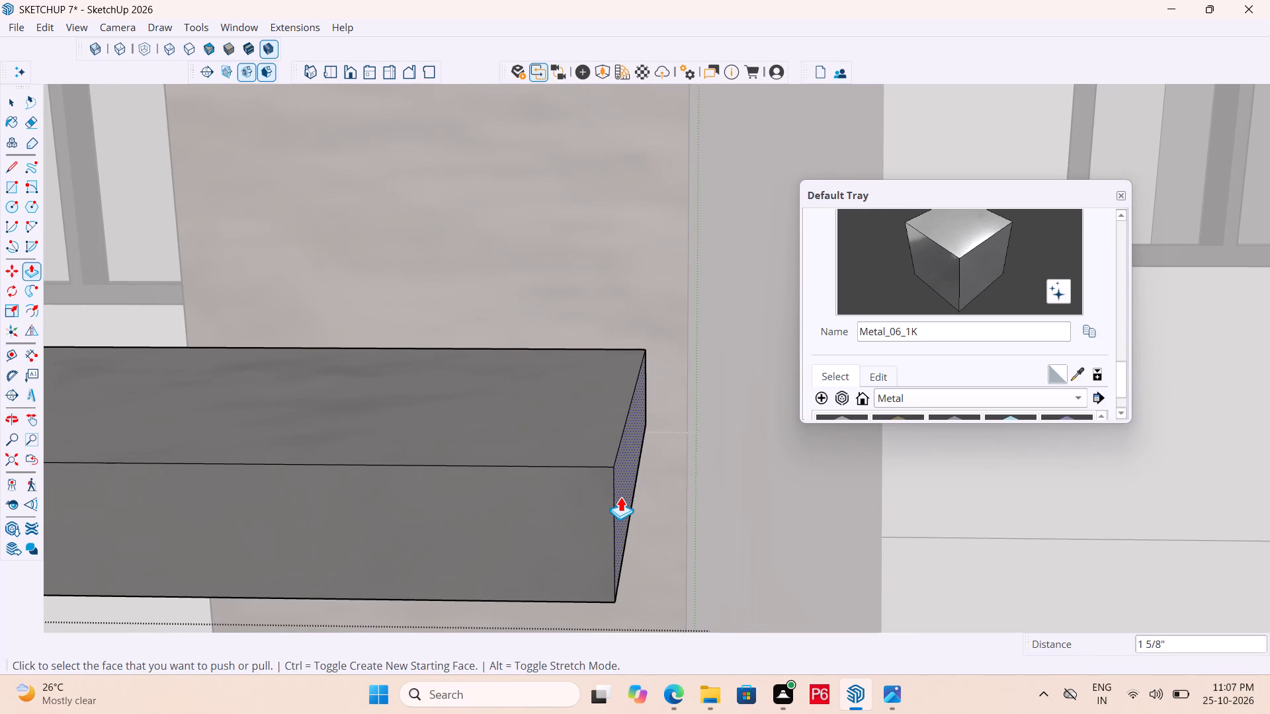
{"action": "left_click", "coordinate": [620, 496]}
{"action": "left_click", "coordinate": [749, 485]}
Extrude the underside of the lower arm's end section downward about 1 3/16" to form the lower mounting plate.
{"action": "scroll", "coordinate": [720, 370], "scroll_direction": "down", "scroll_amount": 6}
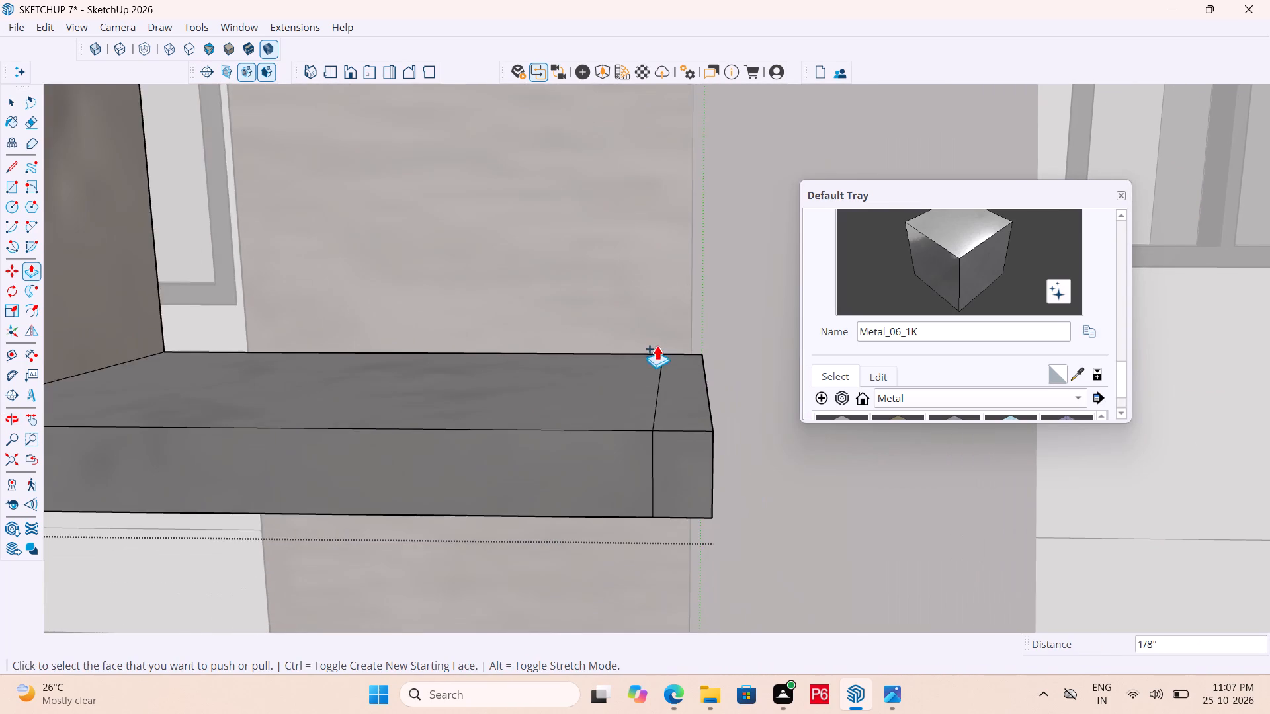
{"action": "scroll", "coordinate": [661, 346], "scroll_direction": "down", "scroll_amount": 5}
{"action": "middle_click_drag", "start_coordinate": [646, 464], "coordinate": [675, 357]}
{"action": "scroll", "coordinate": [608, 421], "scroll_direction": "down", "scroll_amount": 3}
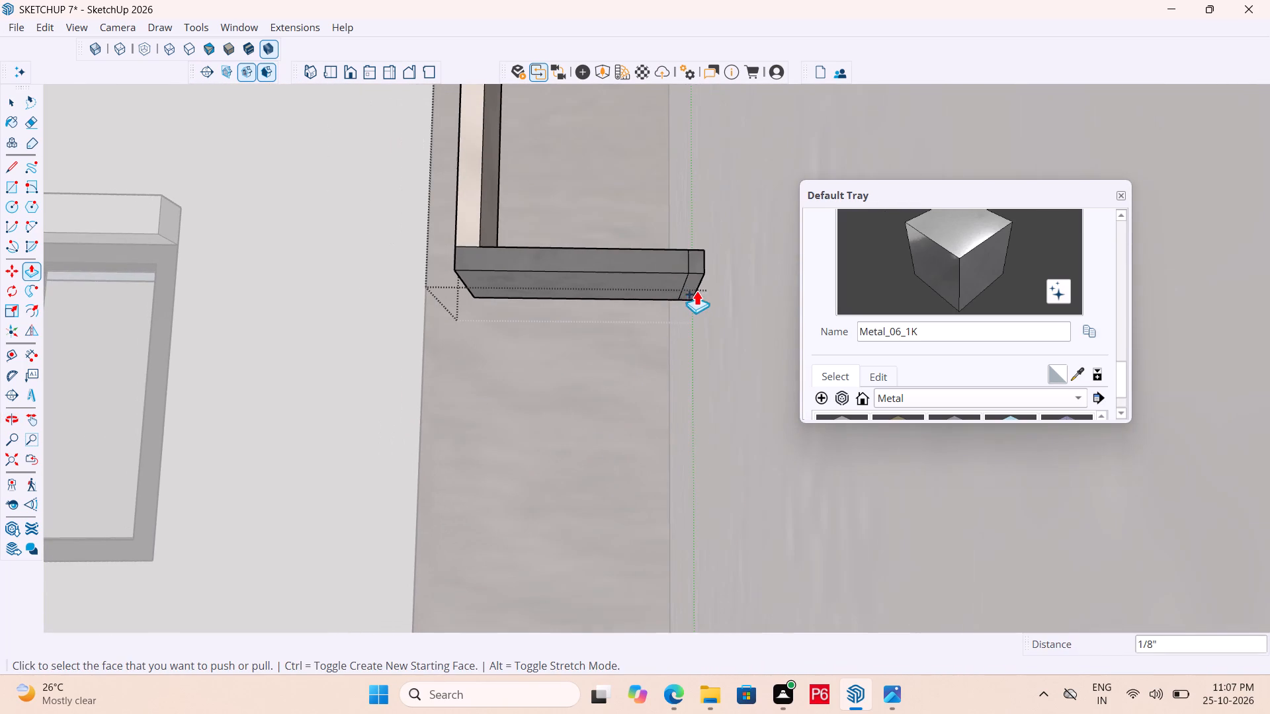
{"action": "left_click", "coordinate": [693, 283]}
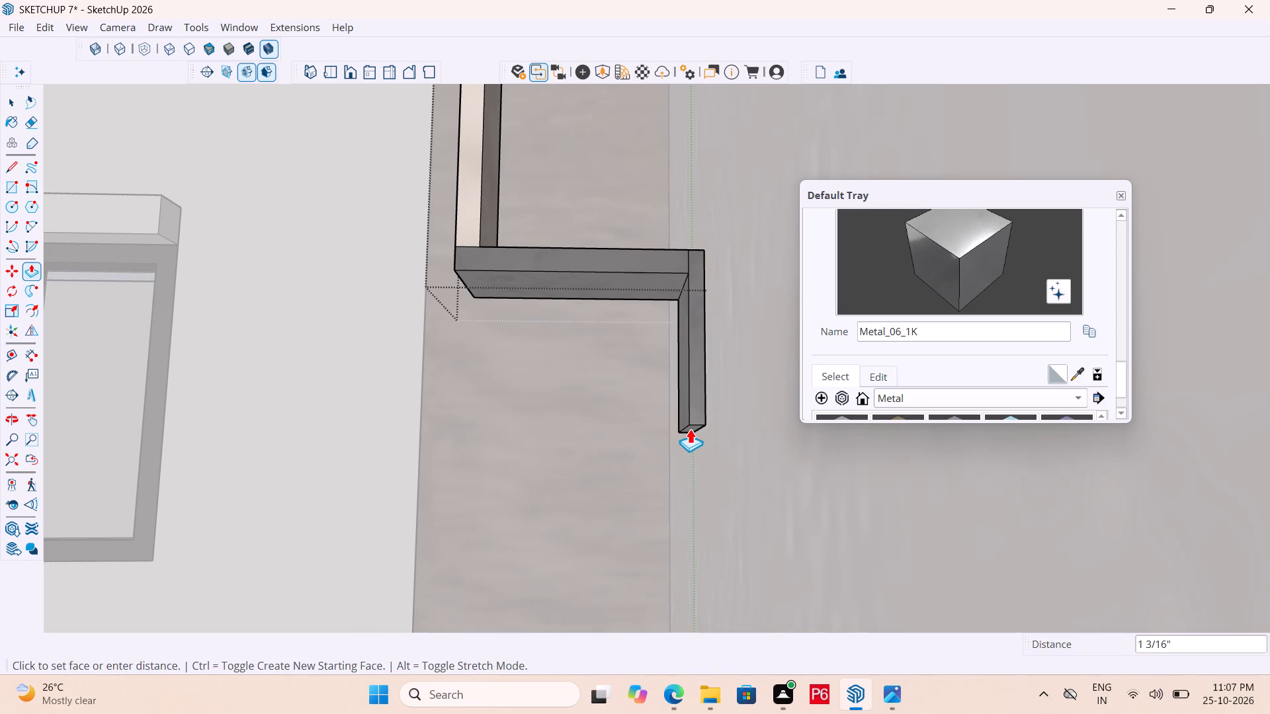
{"action": "left_click", "coordinate": [690, 428]}
Paint the grip's front face, one side and the upper corner faces with the Metal_06_1K material.
{"action": "scroll", "coordinate": [609, 455], "scroll_direction": "down", "scroll_amount": 9}
{"action": "middle_click_drag", "start_coordinate": [607, 465], "coordinate": [652, 518]}
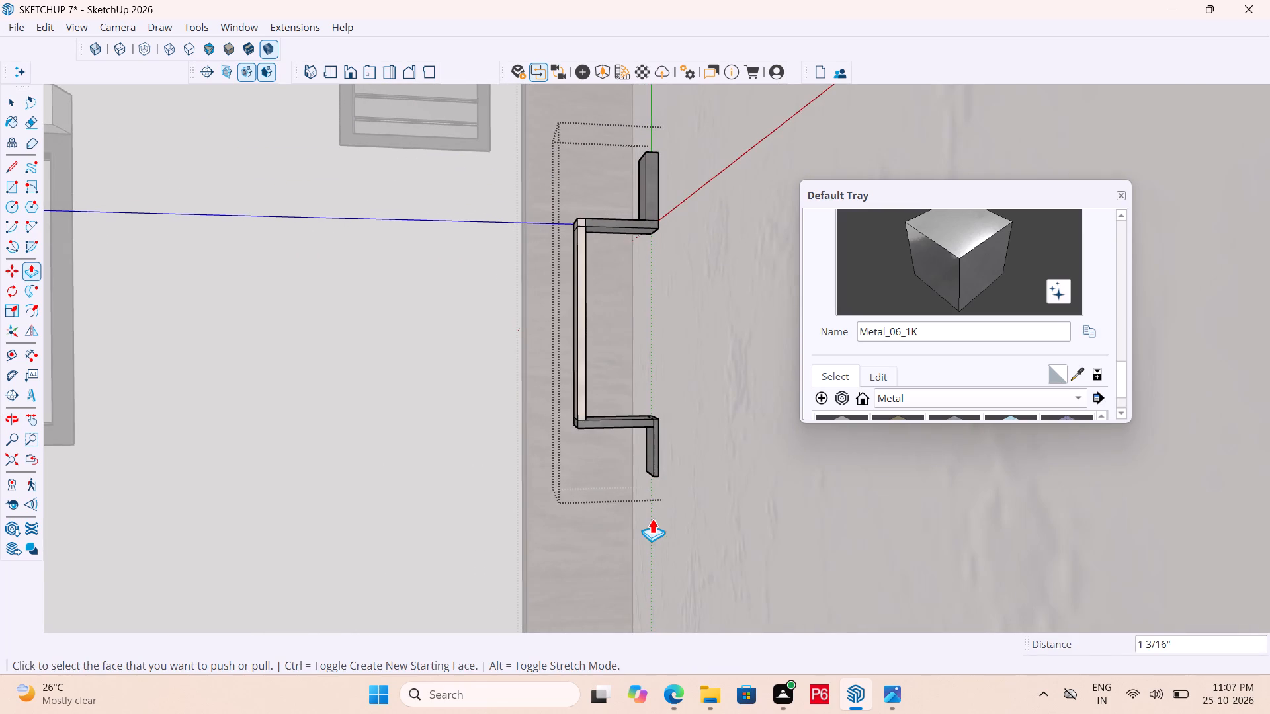
{"action": "middle_click_drag", "start_coordinate": [622, 428], "coordinate": [894, 554]}
{"action": "scroll", "coordinate": [680, 474], "scroll_direction": "down", "scroll_amount": 1}
{"action": "scroll", "coordinate": [602, 423], "scroll_direction": "down", "scroll_amount": 4}
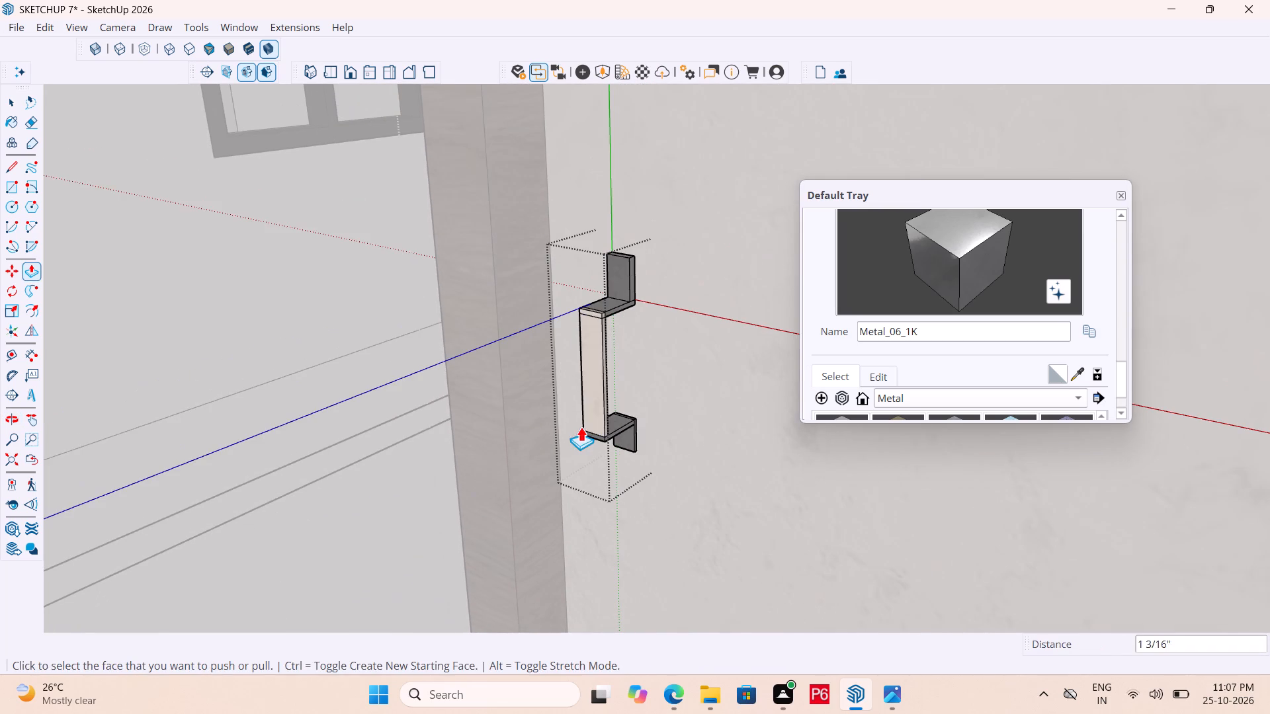
{"action": "key", "text": "space"}
{"action": "scroll", "coordinate": [858, 386], "scroll_direction": "down", "scroll_amount": 2}
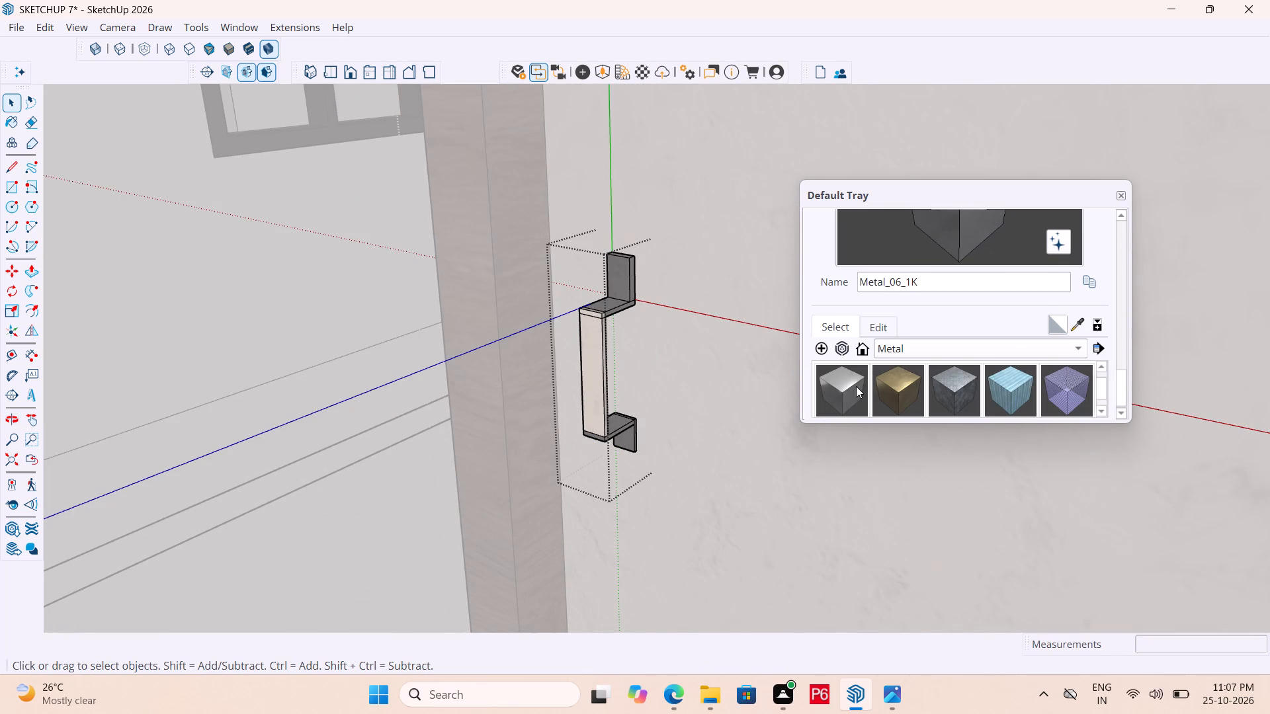
{"action": "left_click", "coordinate": [851, 386]}
{"action": "double_click", "coordinate": [604, 357]}
{"action": "scroll", "coordinate": [591, 349], "scroll_direction": "up", "scroll_amount": 2}
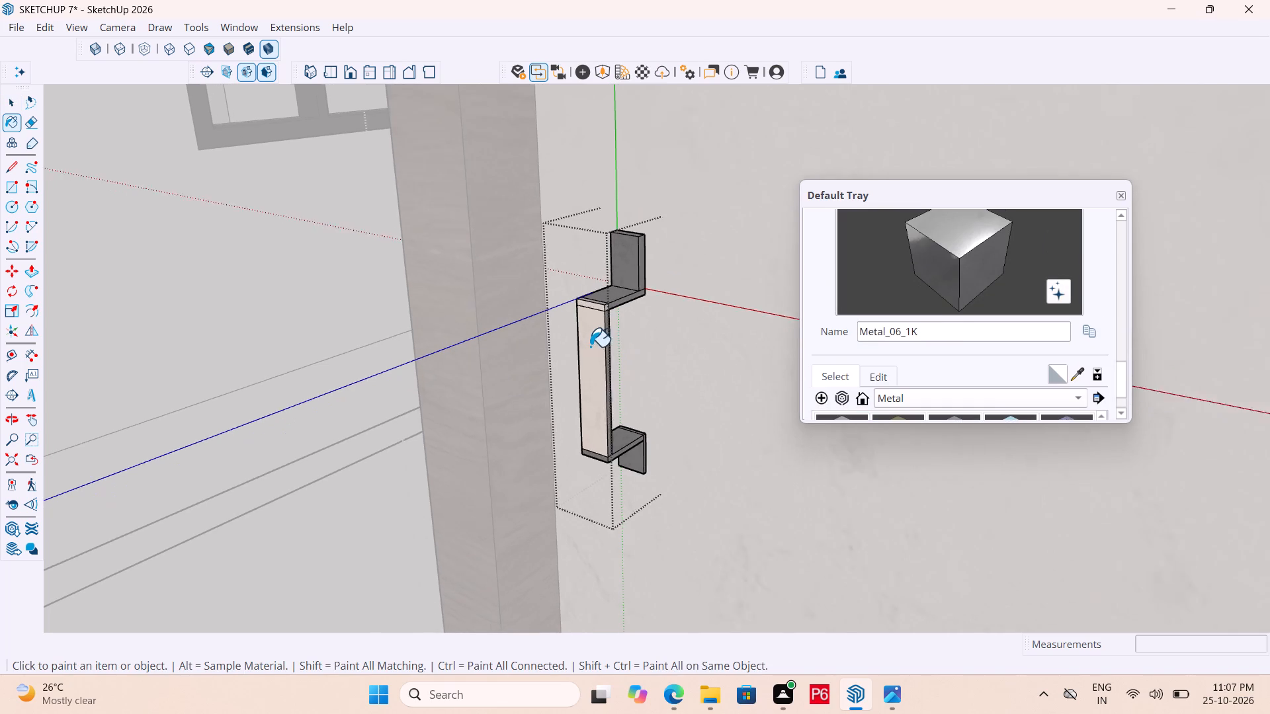
{"action": "scroll", "coordinate": [590, 346], "scroll_direction": "up", "scroll_amount": 1}
{"action": "double_click", "coordinate": [601, 321]}
{"action": "scroll", "coordinate": [593, 291], "scroll_direction": "up", "scroll_amount": 8}
{"action": "left_click_drag", "start_coordinate": [609, 319], "coordinate": [616, 315]}
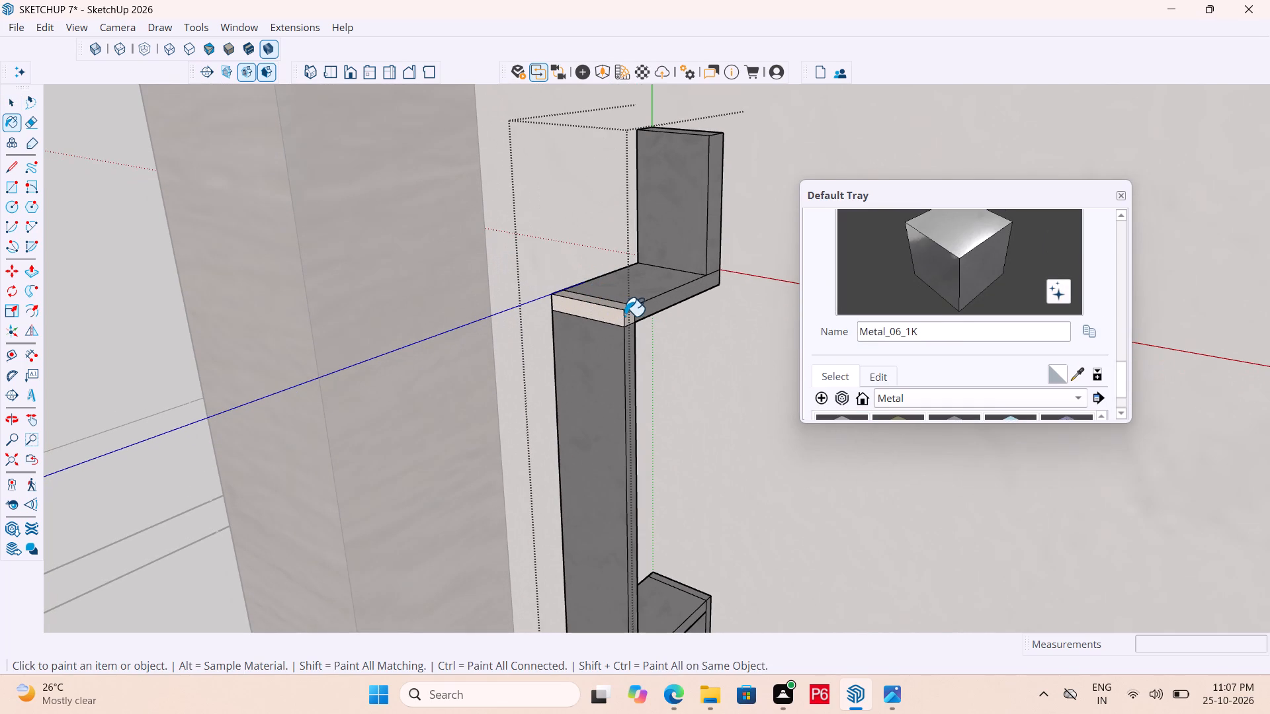
{"action": "left_click", "coordinate": [626, 317]}
{"action": "left_click", "coordinate": [625, 308]}
Paint the grip's opposite side and its upper corner face with the same Metal_06_1K material.
{"action": "scroll", "coordinate": [558, 292], "scroll_direction": "down", "scroll_amount": 6}
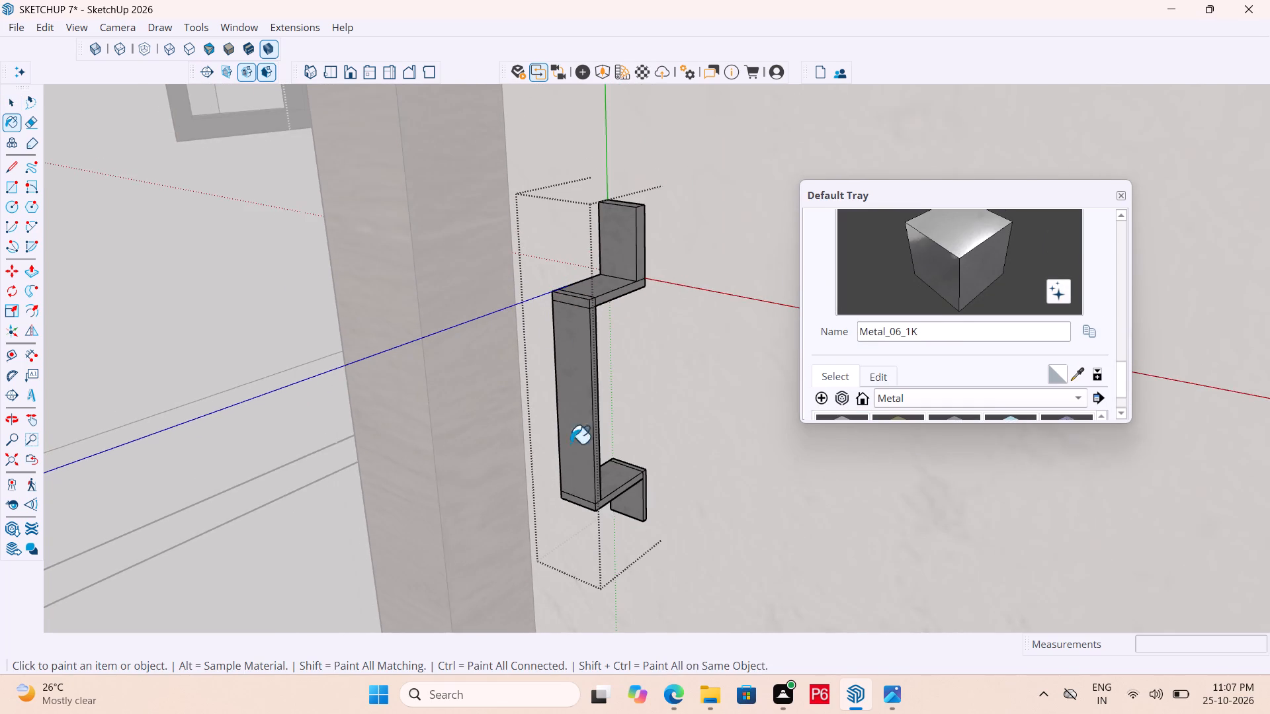
{"action": "middle_click_drag", "start_coordinate": [557, 461], "coordinate": [954, 491]}
{"action": "scroll", "coordinate": [743, 434], "scroll_direction": "up", "scroll_amount": 10}
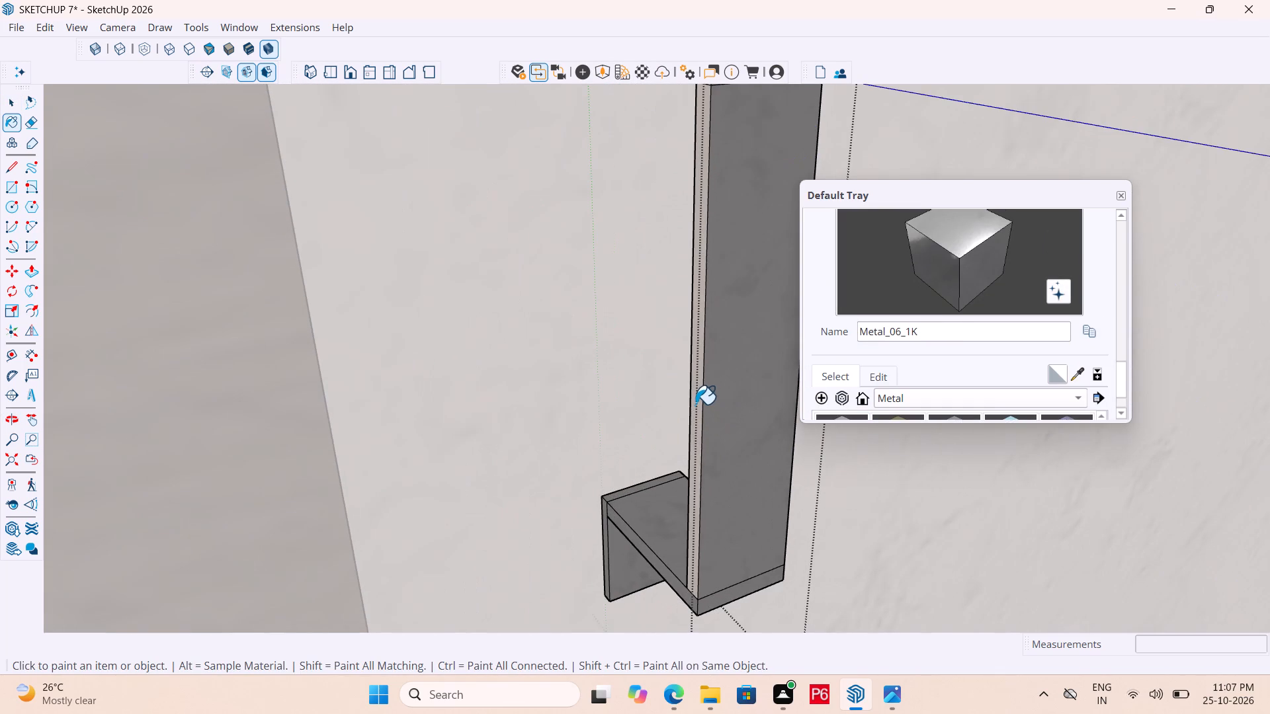
{"action": "left_click", "coordinate": [696, 403]}
{"action": "scroll", "coordinate": [553, 492], "scroll_direction": "down", "scroll_amount": 6}
{"action": "scroll", "coordinate": [636, 264], "scroll_direction": "up", "scroll_amount": 9}
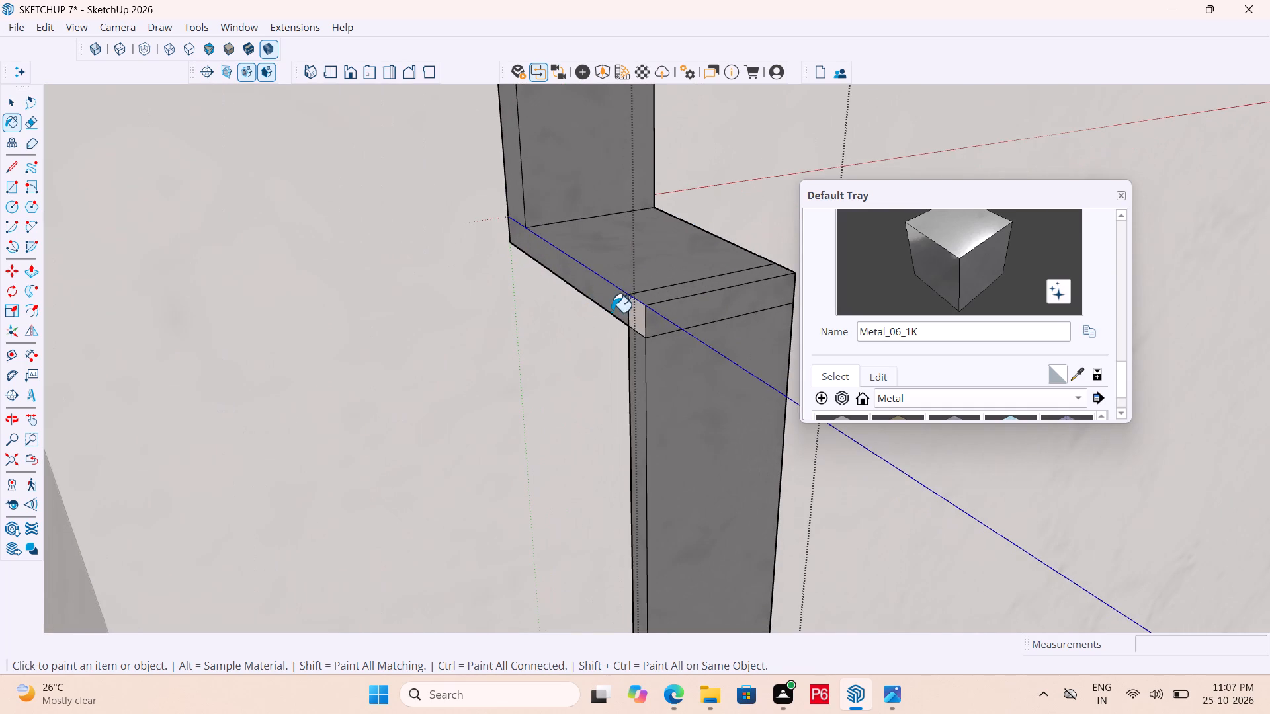
{"action": "left_click", "coordinate": [630, 312]}
{"action": "scroll", "coordinate": [564, 318], "scroll_direction": "down", "scroll_amount": 6}
Save the model with the fully metal-painted handle.
{"action": "key", "text": "ctrl+s"}
{"action": "key", "text": "ctrl+s"}
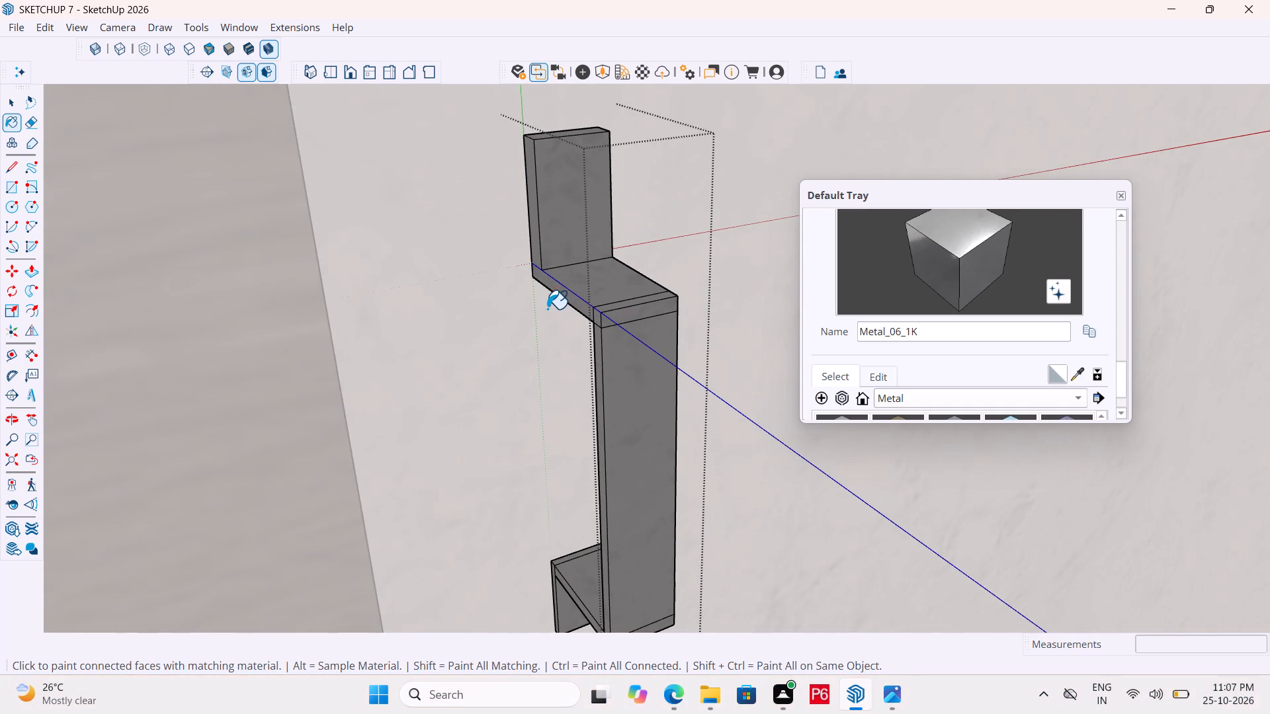
{"action": "key", "text": "ctrl+s"}
{"action": "key", "text": "ctrl+s"}
{"action": "key", "text": "ctrl+s"}
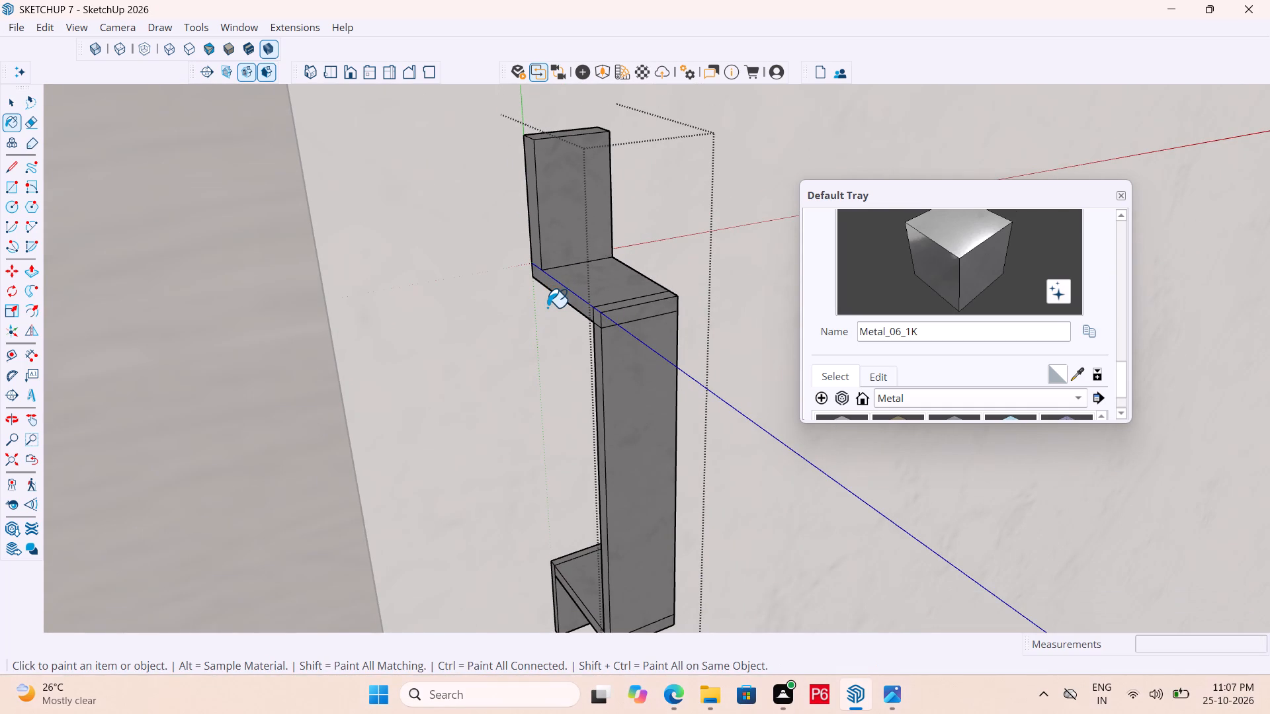
{"action": "key", "text": "ctrl+s"}
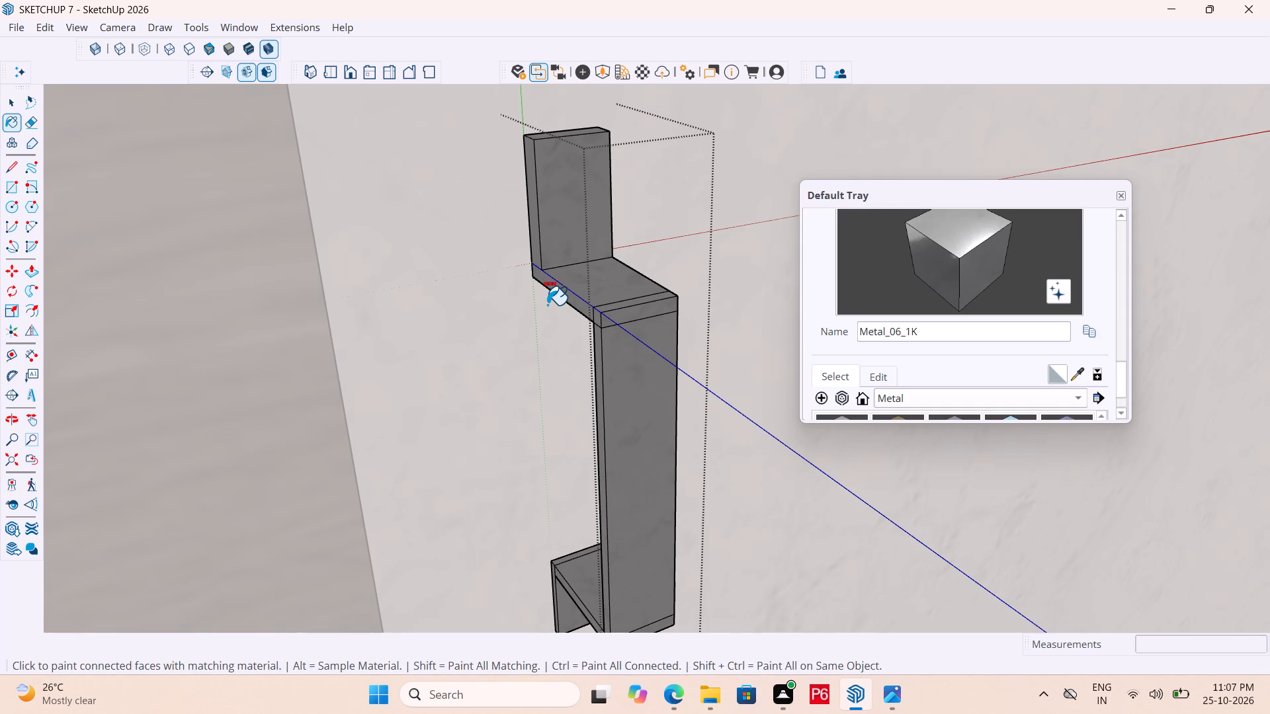
{"action": "key", "text": "ctrl+s"}
{"action": "key", "text": "ctrl+s"}
Exit the handle group's editing to return to the door panel.
{"action": "scroll", "coordinate": [546, 286], "scroll_direction": "down", "scroll_amount": 12}
{"action": "key", "text": "space"}
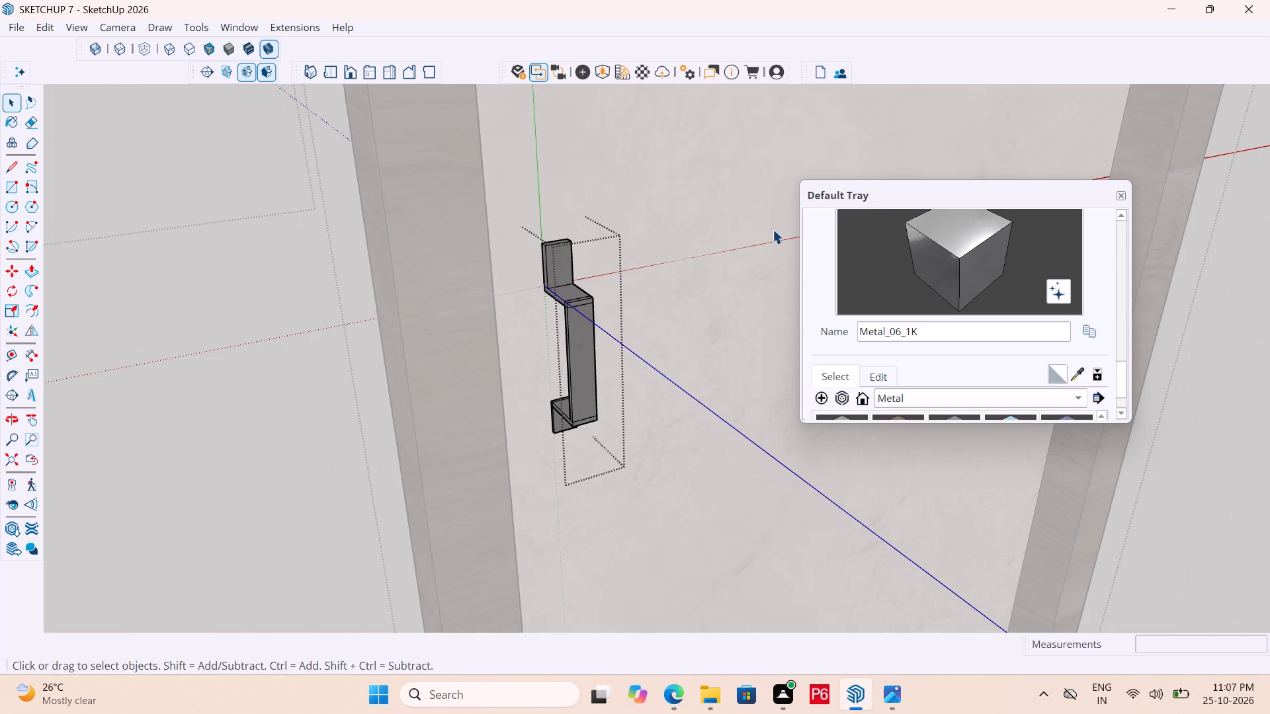
{"action": "left_click", "coordinate": [716, 183]}
Examine the door from the front and back to check the handle on the marble panel.
{"action": "scroll", "coordinate": [563, 255], "scroll_direction": "down", "scroll_amount": 6}
{"action": "scroll", "coordinate": [589, 313], "scroll_direction": "down", "scroll_amount": 13}
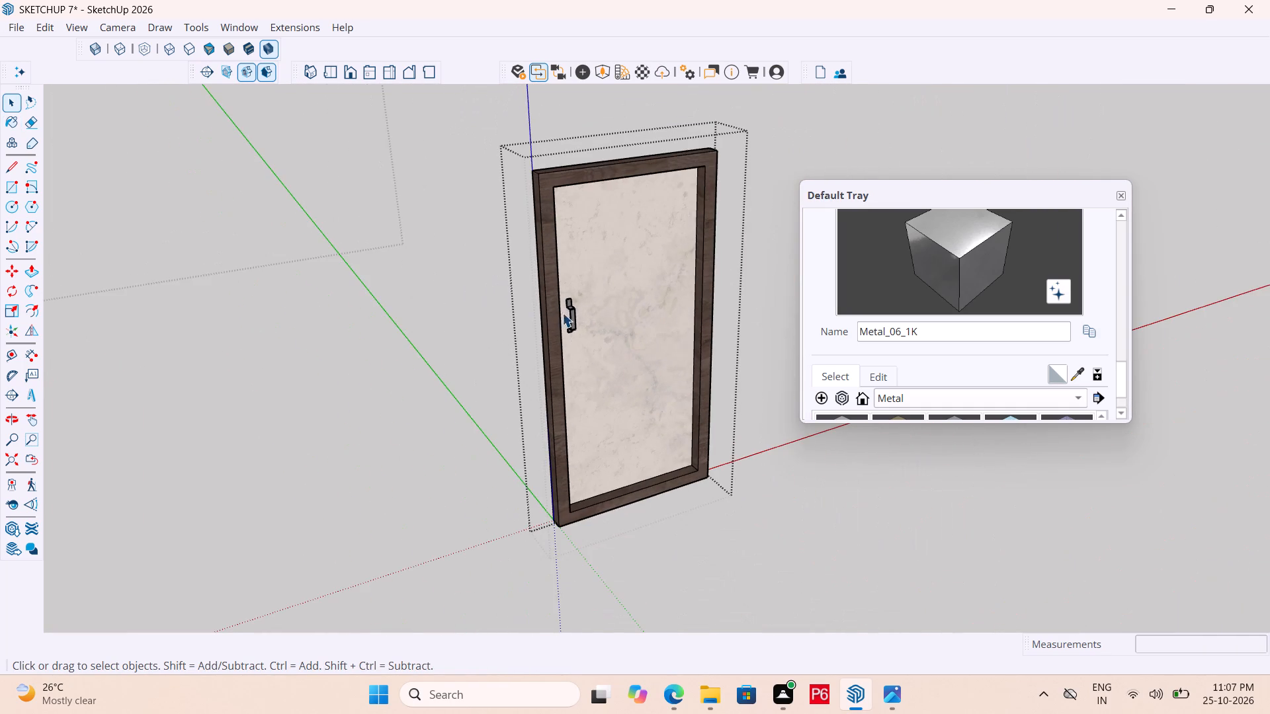
{"action": "middle_click_drag", "start_coordinate": [691, 317], "coordinate": [79, 324]}
{"action": "middle_click_drag", "start_coordinate": [705, 357], "coordinate": [241, 312]}
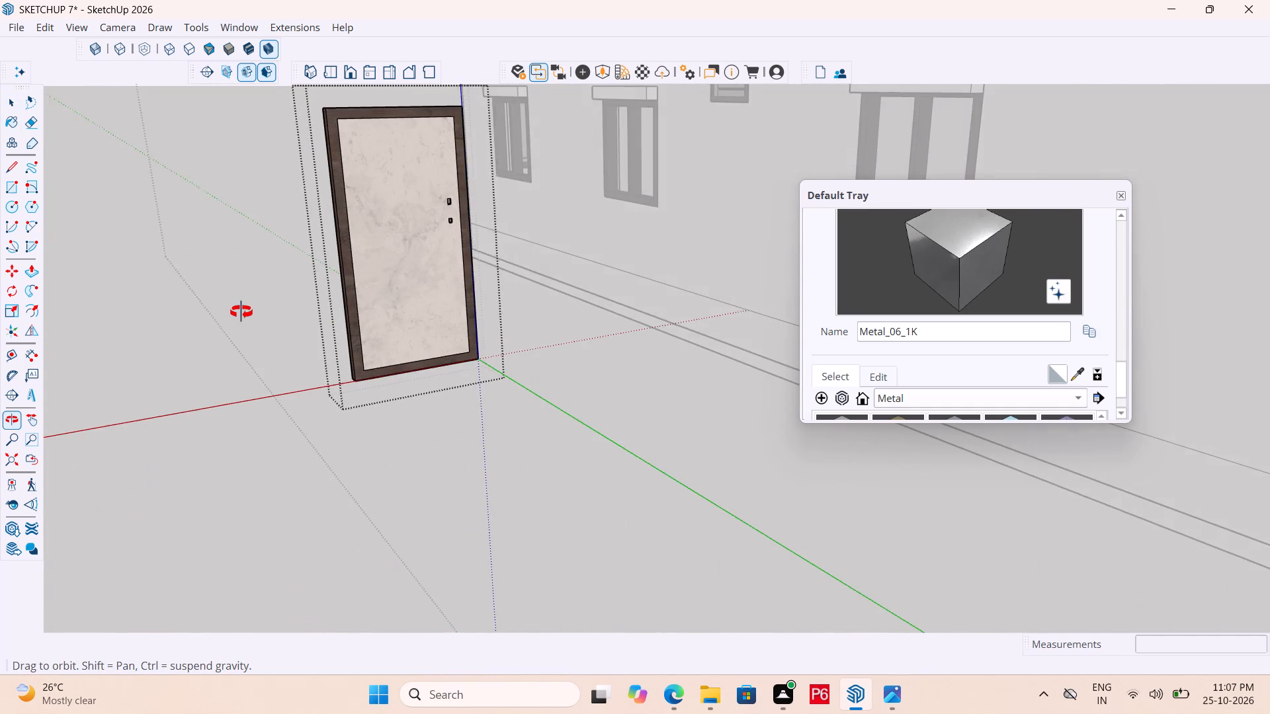
{"action": "middle_click_drag", "start_coordinate": [241, 312], "coordinate": [743, 322]}
{"action": "scroll", "coordinate": [551, 322], "scroll_direction": "down", "scroll_amount": 4}
{"action": "middle_click_drag", "start_coordinate": [681, 289], "coordinate": [360, 297]}
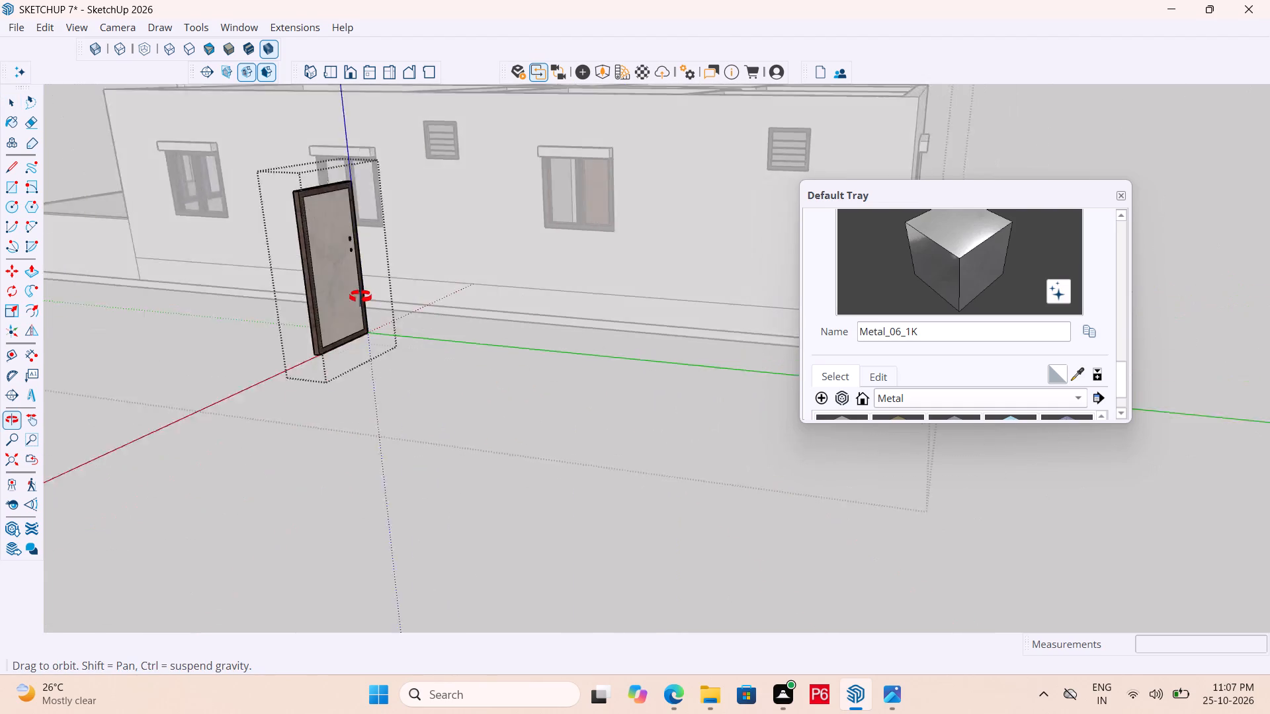
{"action": "middle_click_drag", "start_coordinate": [360, 297], "coordinate": [295, 305]}
{"action": "scroll", "coordinate": [281, 267], "scroll_direction": "up", "scroll_amount": 4}
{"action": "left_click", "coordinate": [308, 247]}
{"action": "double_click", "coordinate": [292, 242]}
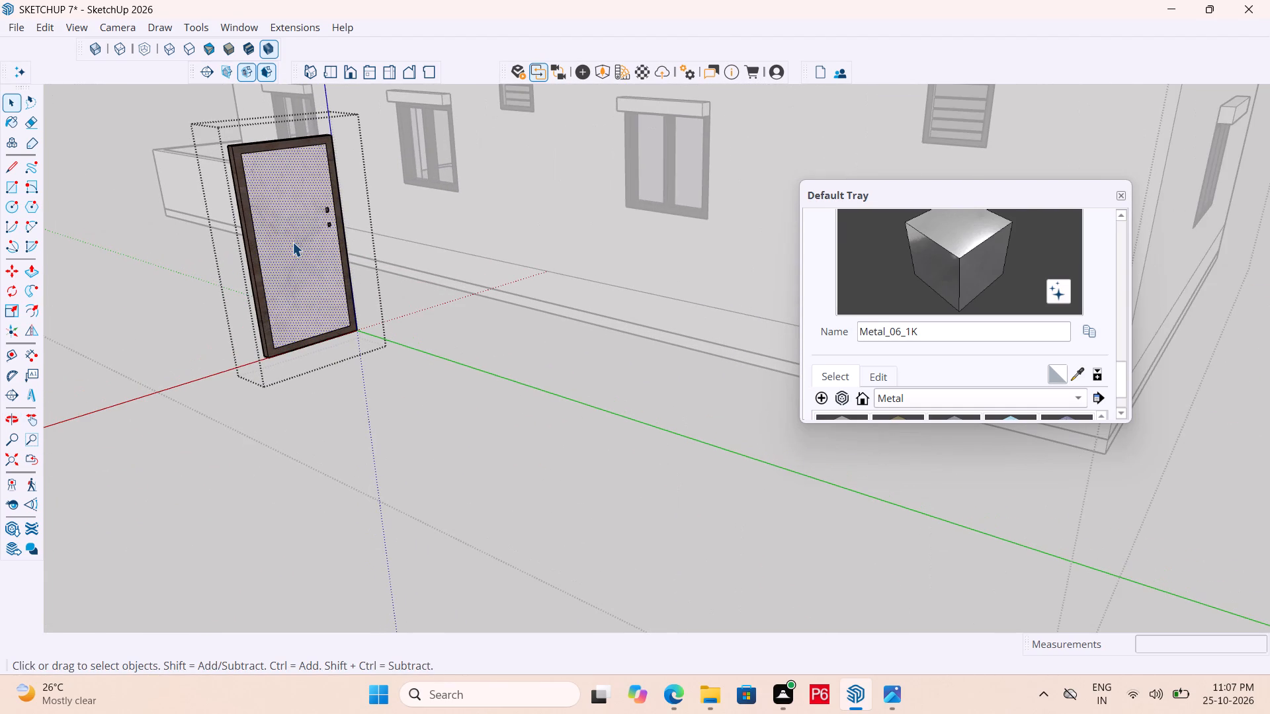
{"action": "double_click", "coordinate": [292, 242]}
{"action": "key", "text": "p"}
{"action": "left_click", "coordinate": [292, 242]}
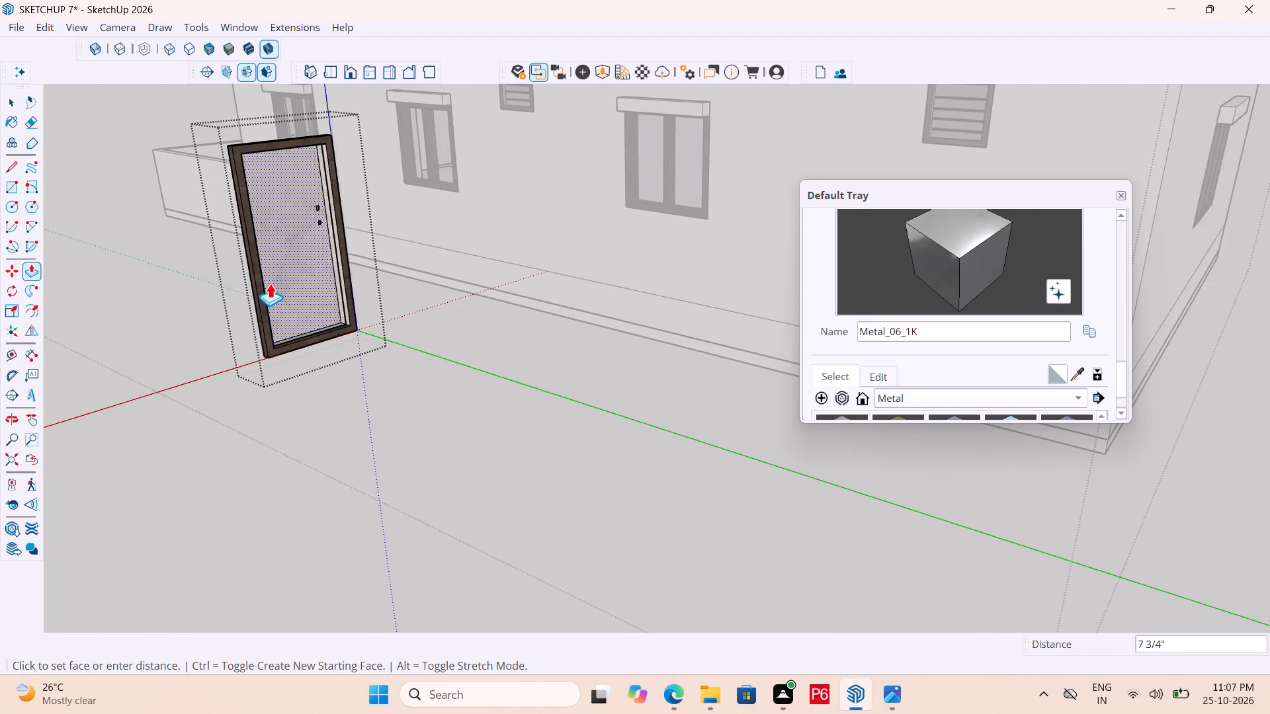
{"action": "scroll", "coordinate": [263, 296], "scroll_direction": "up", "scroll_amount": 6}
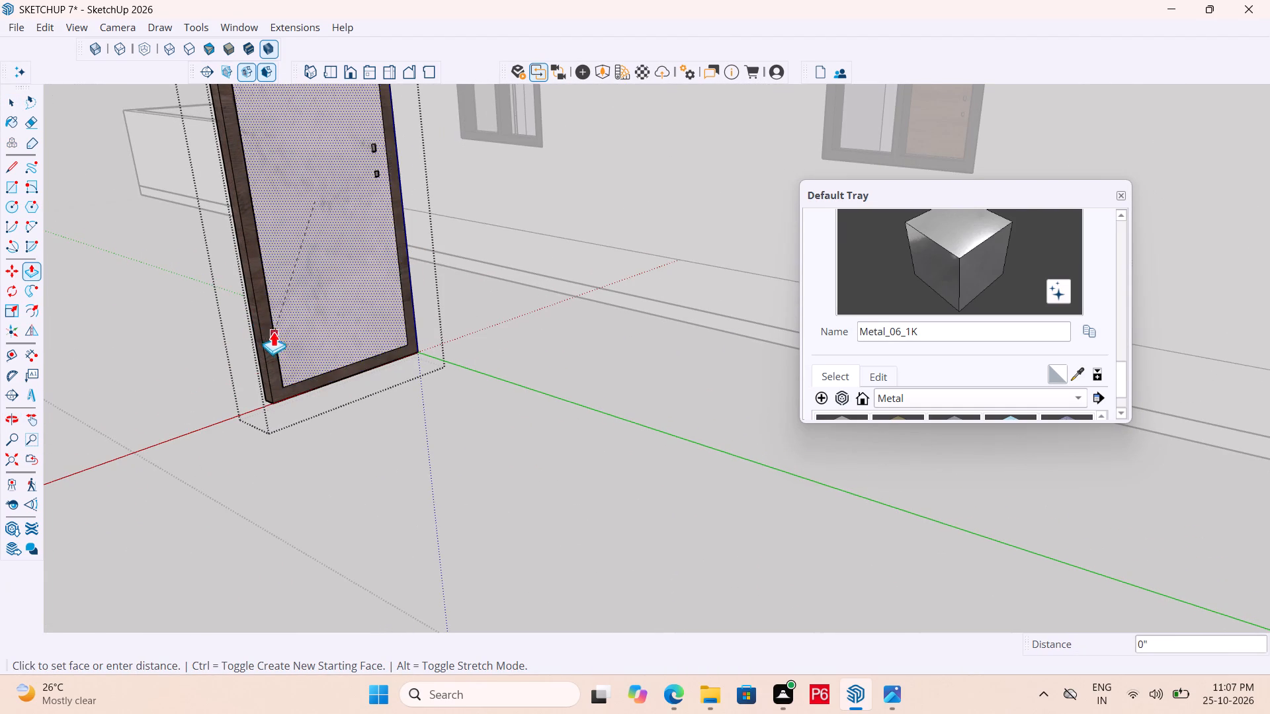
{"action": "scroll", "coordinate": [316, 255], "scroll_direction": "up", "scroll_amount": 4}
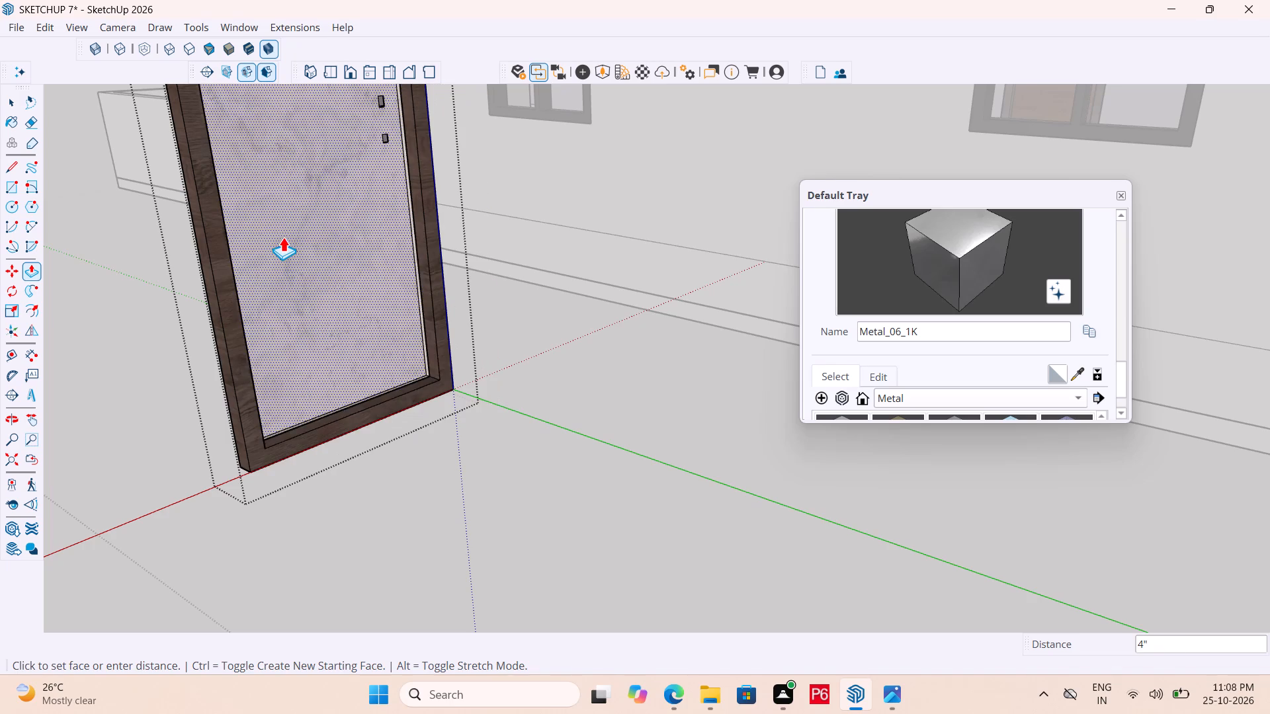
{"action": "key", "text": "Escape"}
Save the model again.
{"action": "middle_click_drag", "start_coordinate": [271, 315], "coordinate": [566, 323]}
{"action": "key", "text": "ctrl+s"}
{"action": "key", "text": "ctrl+s"}
{"action": "key", "text": "ctrl+s"}
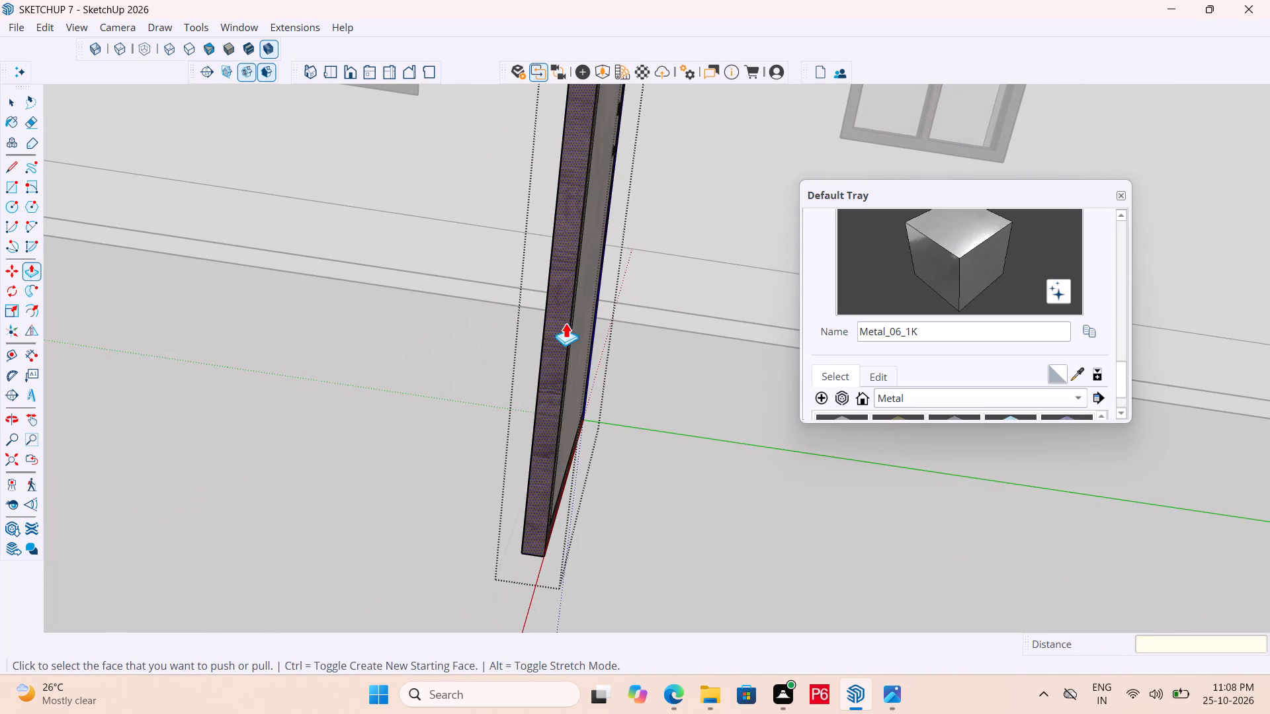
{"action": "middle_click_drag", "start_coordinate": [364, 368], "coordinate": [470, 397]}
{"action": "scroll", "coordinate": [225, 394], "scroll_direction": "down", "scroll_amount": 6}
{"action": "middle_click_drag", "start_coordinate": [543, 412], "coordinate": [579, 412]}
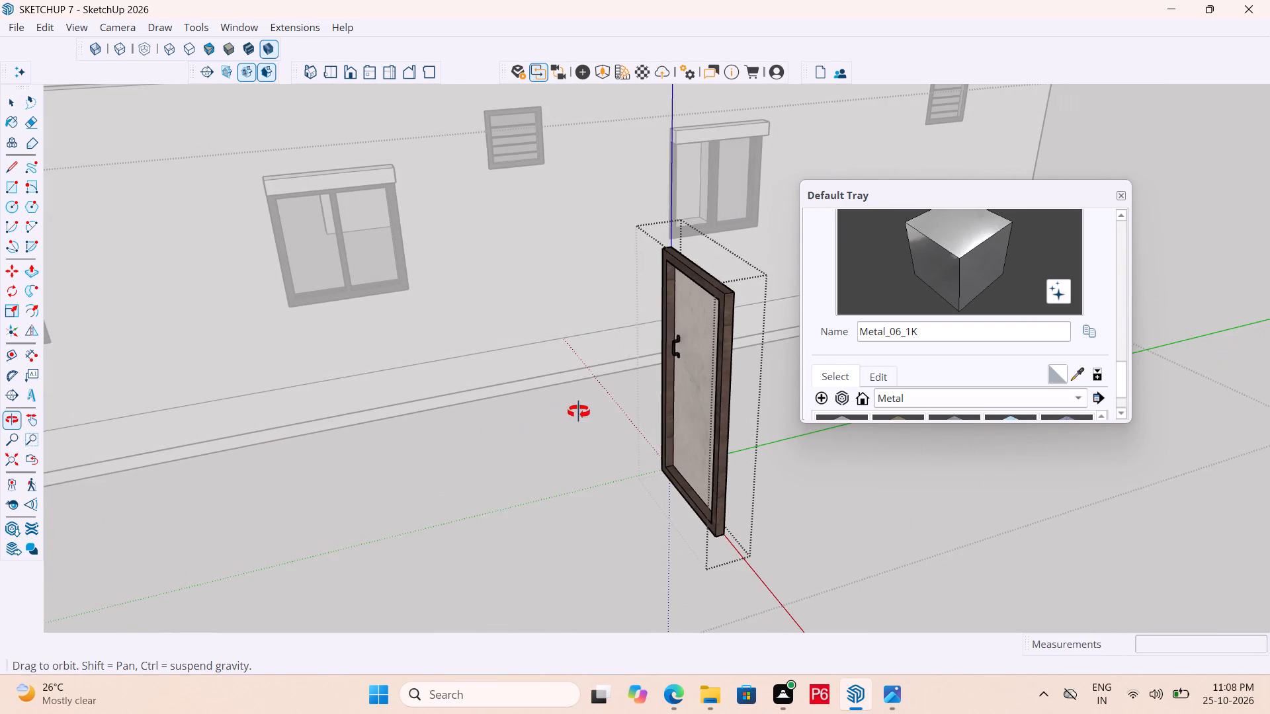
Move the whole marble-panelled door by its bottom corner about 27' 6" into the house corridor, between the two wooden doors.
{"action": "middle_click_drag", "start_coordinate": [579, 412], "coordinate": [580, 412]}
{"action": "key", "text": "space"}
{"action": "left_click", "coordinate": [824, 500]}
{"action": "left_click", "coordinate": [717, 500]}
{"action": "scroll", "coordinate": [737, 552], "scroll_direction": "up", "scroll_amount": 2}
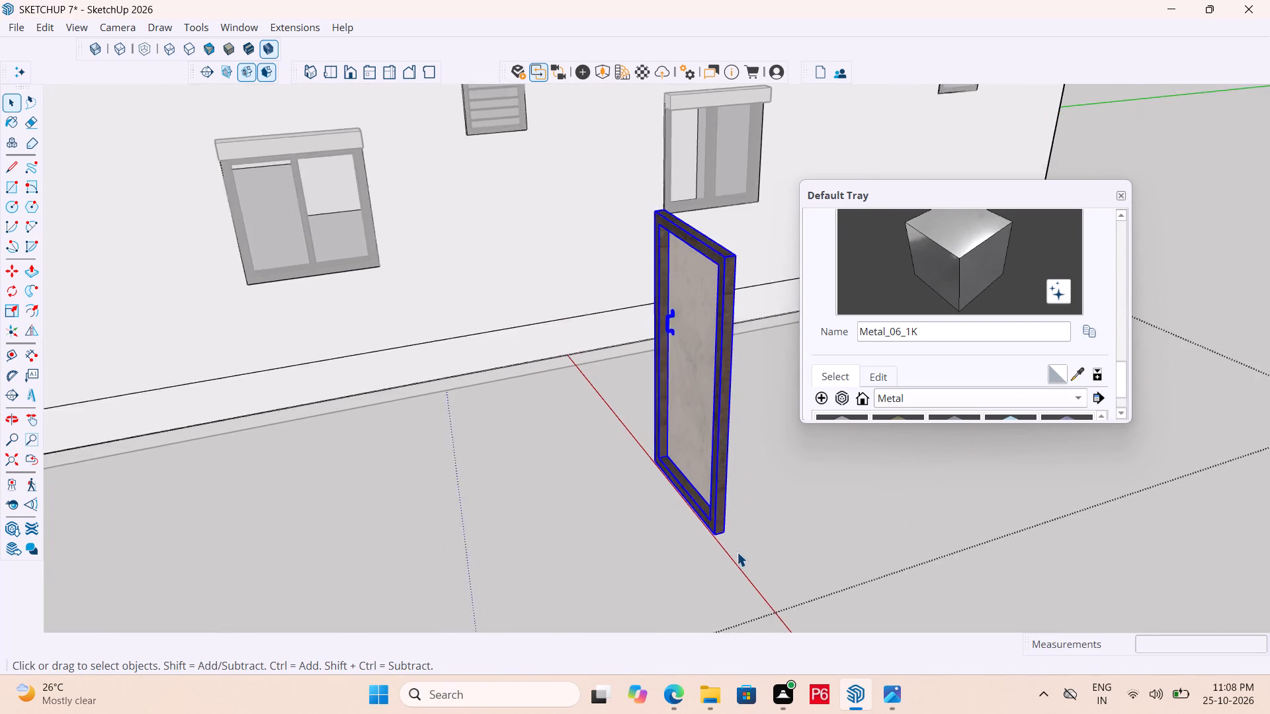
{"action": "scroll", "coordinate": [737, 552], "scroll_direction": "up", "scroll_amount": 4}
{"action": "key", "text": "m"}
{"action": "left_click", "coordinate": [727, 516]}
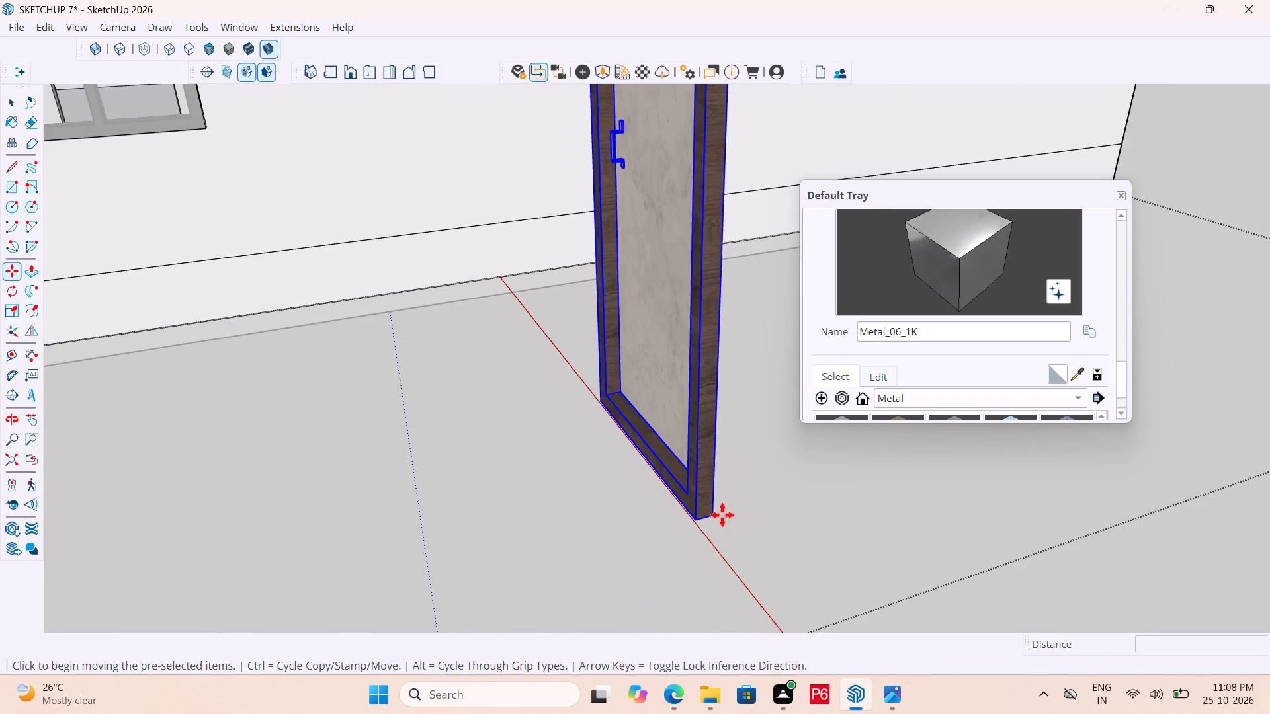
{"action": "scroll", "coordinate": [521, 422], "scroll_direction": "down", "scroll_amount": 14}
{"action": "scroll", "coordinate": [739, 528], "scroll_direction": "down", "scroll_amount": 6}
{"action": "middle_click_drag", "start_coordinate": [407, 393], "coordinate": [867, 504]}
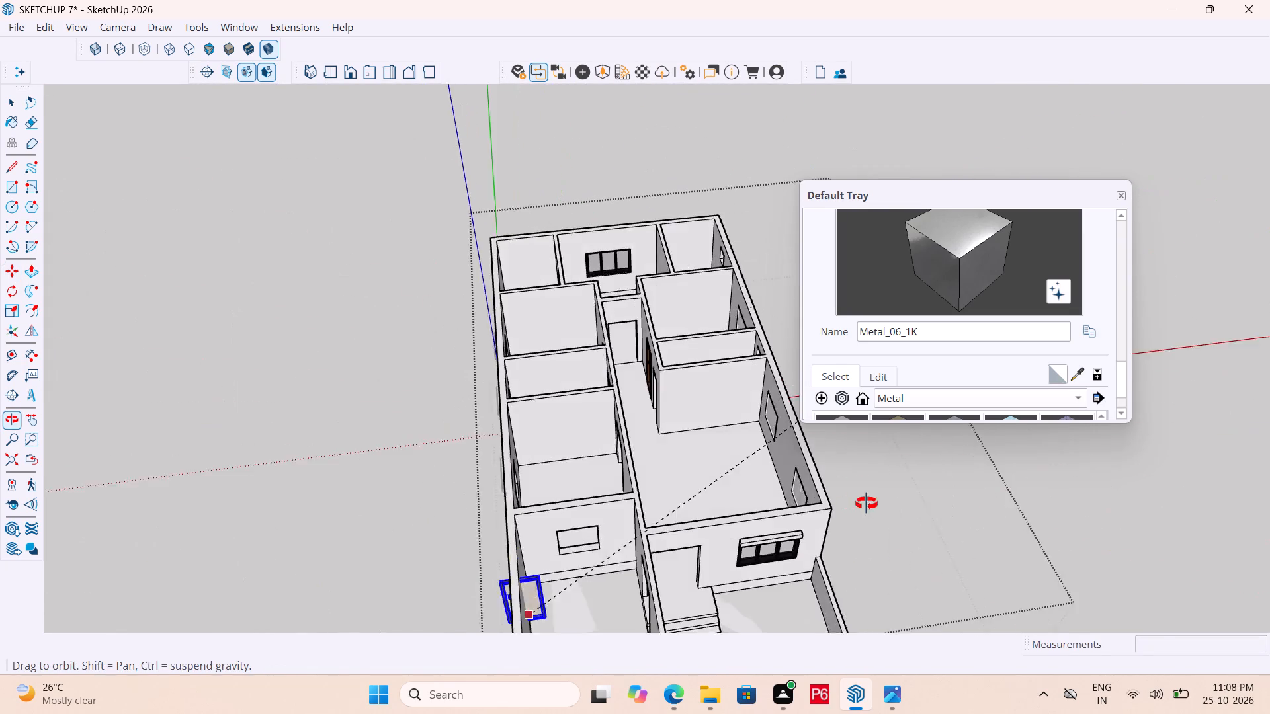
{"action": "middle_click_drag", "start_coordinate": [867, 504], "coordinate": [840, 479]}
{"action": "scroll", "coordinate": [683, 396], "scroll_direction": "up", "scroll_amount": 12}
{"action": "double_click", "coordinate": [591, 434]}
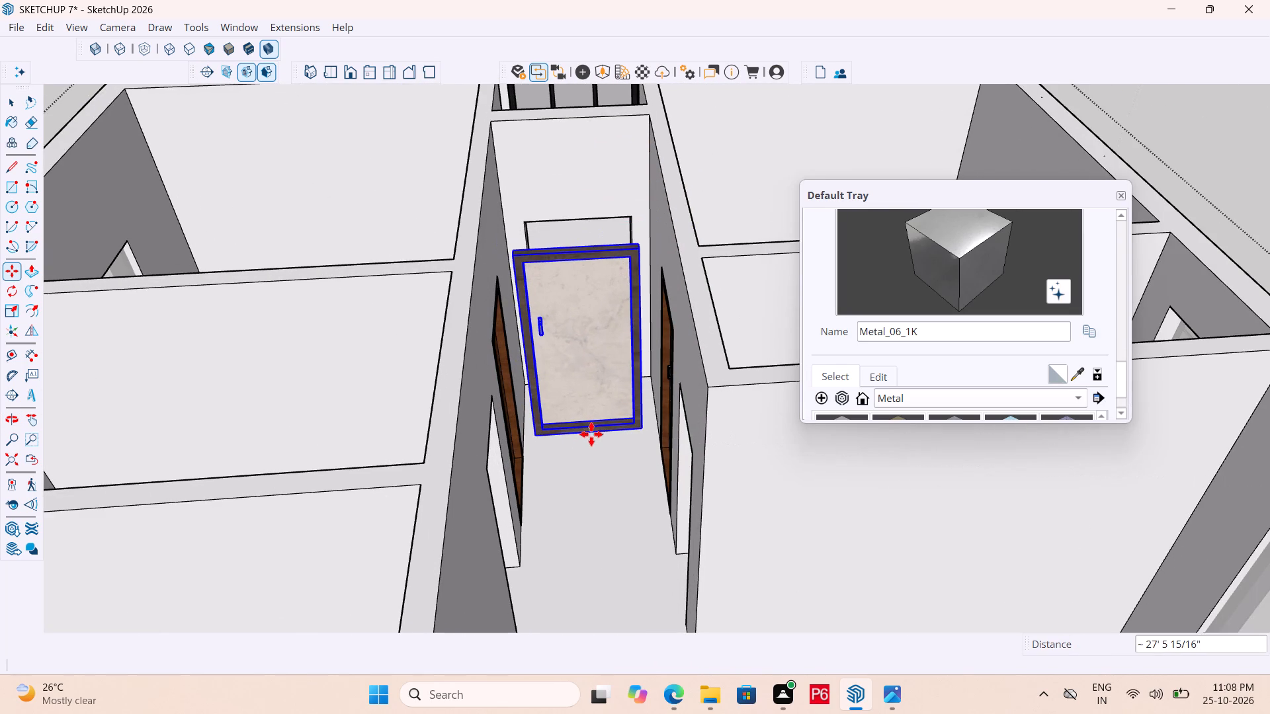
{"action": "key", "text": "Escape"}
Move the marble-panelled door by its bottom corner into the doorway opening at the far end of the corridor.
{"action": "scroll", "coordinate": [644, 444], "scroll_direction": "up", "scroll_amount": 6}
{"action": "key", "text": "space"}
{"action": "left_click", "coordinate": [628, 404]}
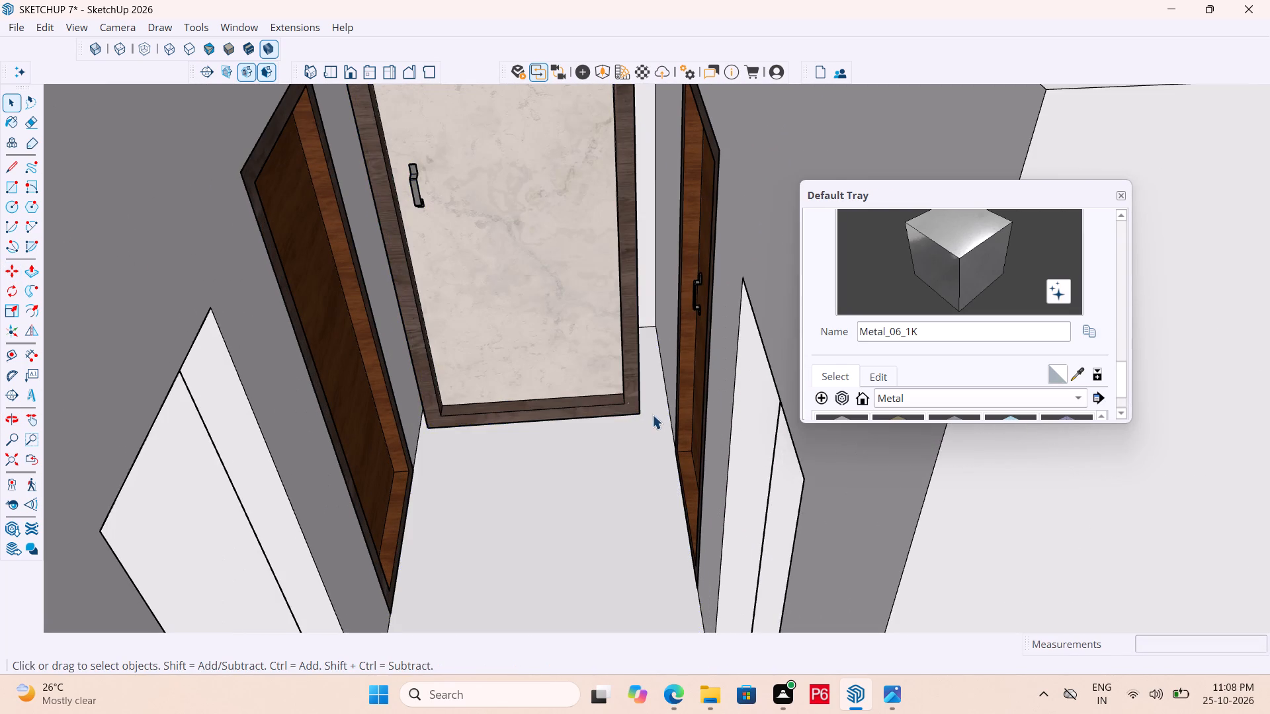
{"action": "key", "text": "m"}
{"action": "left_click", "coordinate": [643, 415]}
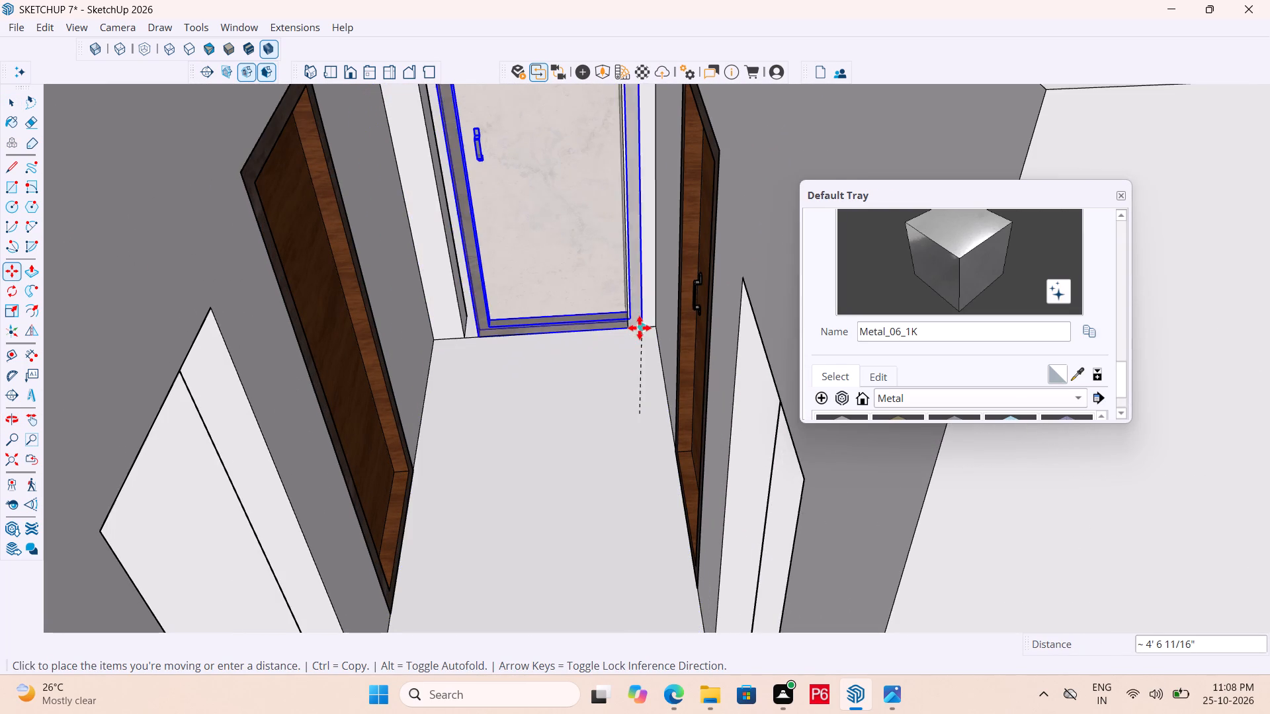
{"action": "left_click", "coordinate": [624, 328]}
Save the model with the marble-panelled door placed in the corridor's end doorway.
{"action": "scroll", "coordinate": [679, 366], "scroll_direction": "down", "scroll_amount": 3}
{"action": "key", "text": "s"}
{"action": "key", "text": "ctrl+s"}
{"action": "key", "text": "ctrl+s"}
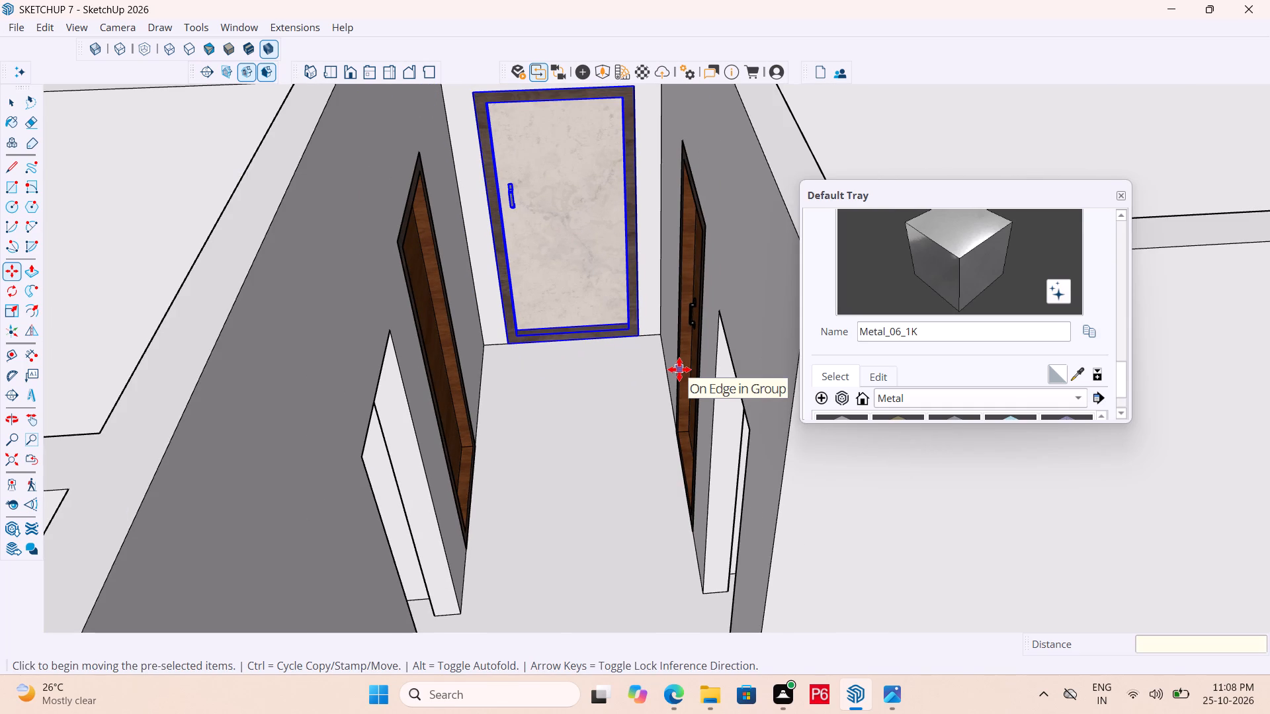
{"action": "key", "text": "ctrl+s"}
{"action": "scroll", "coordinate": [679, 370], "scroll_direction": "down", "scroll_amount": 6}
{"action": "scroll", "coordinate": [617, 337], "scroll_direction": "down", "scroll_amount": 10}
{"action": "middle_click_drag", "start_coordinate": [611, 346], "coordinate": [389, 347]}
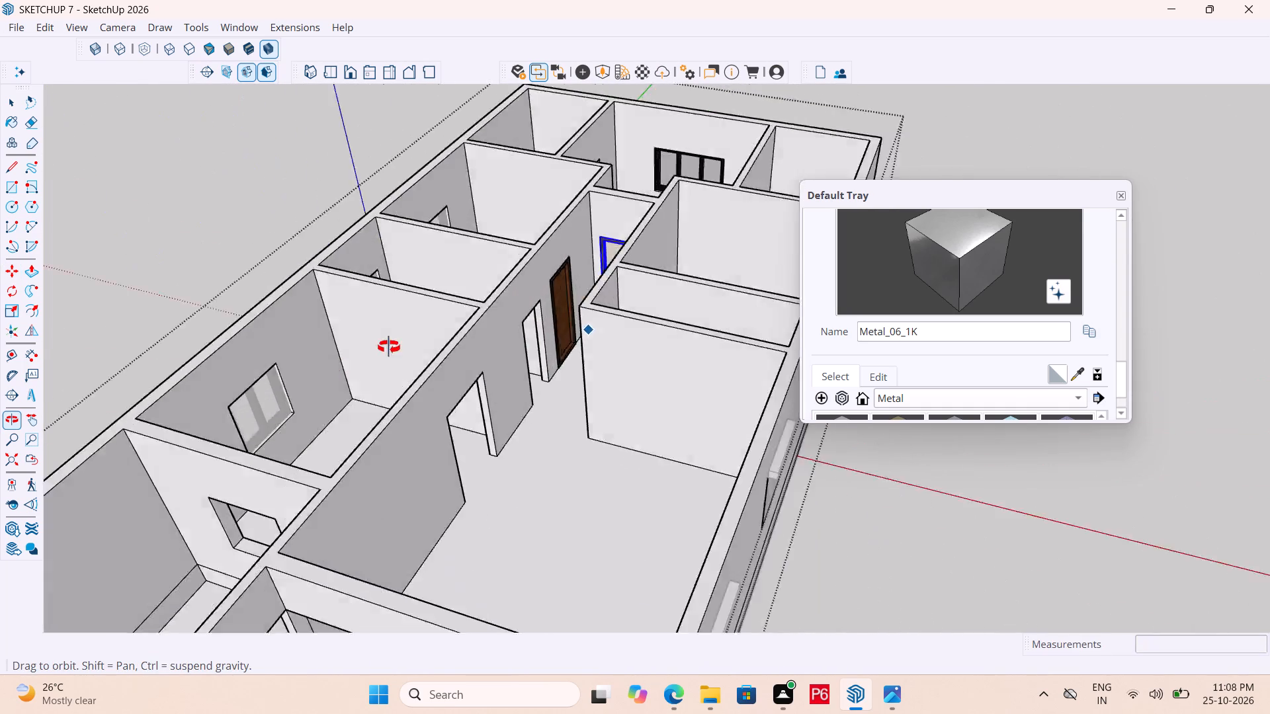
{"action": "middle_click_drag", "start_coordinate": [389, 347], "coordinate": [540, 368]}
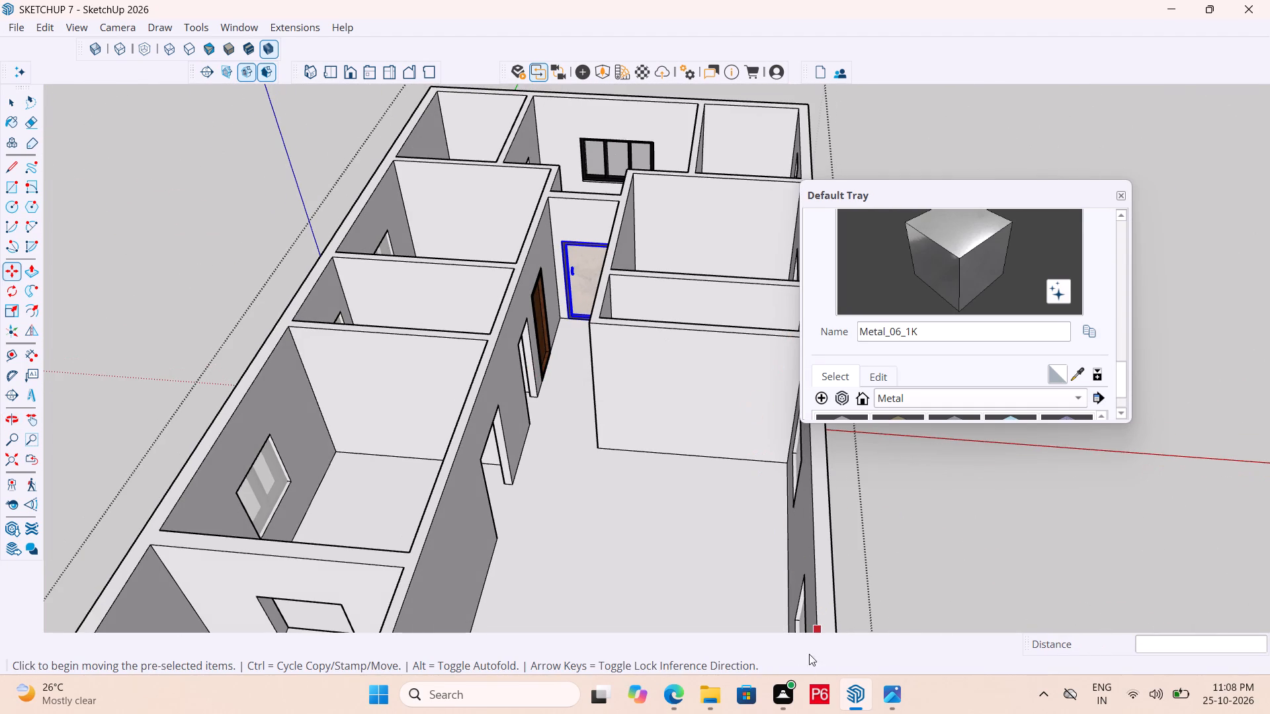
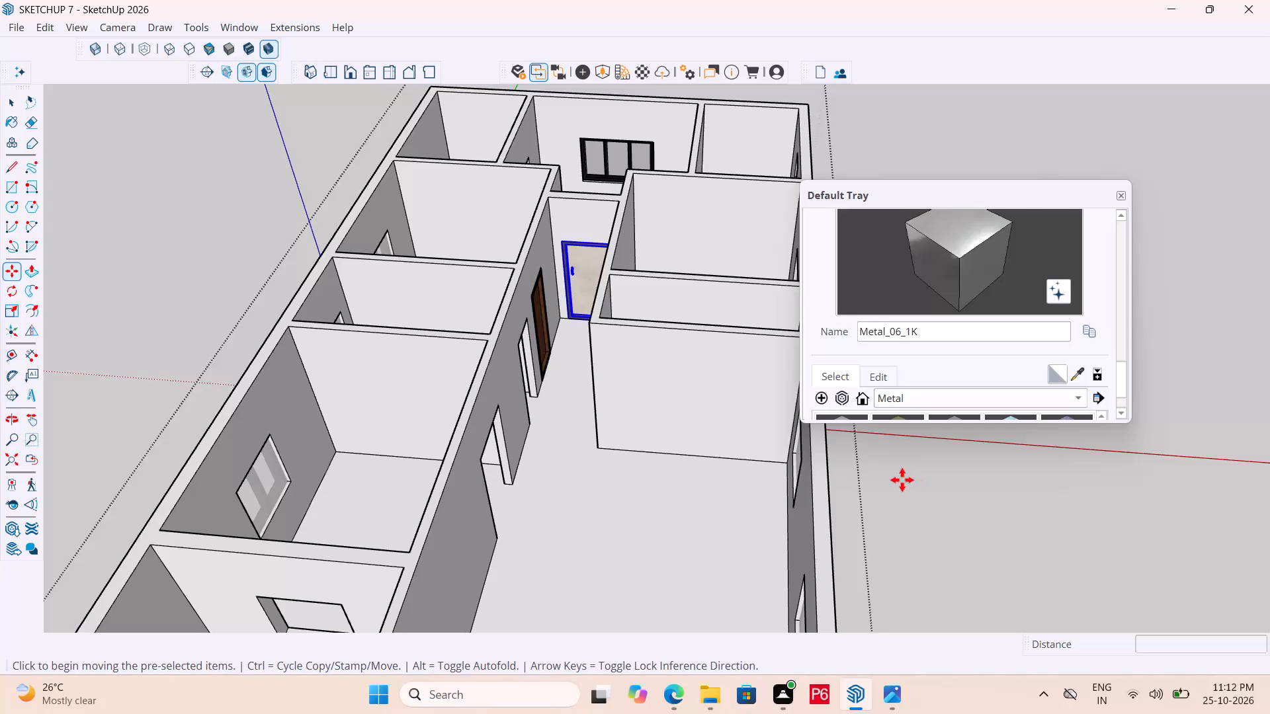
Save the model again.
{"action": "key", "text": "ctrl+s"}
{"action": "key", "text": "ctrl+s"}
{"action": "key", "text": "ctrl+s"}
Move the Default Tray clear of the house model and deselect the marble-panelled door.
{"action": "scroll", "coordinate": [859, 502], "scroll_direction": "down", "scroll_amount": 4}
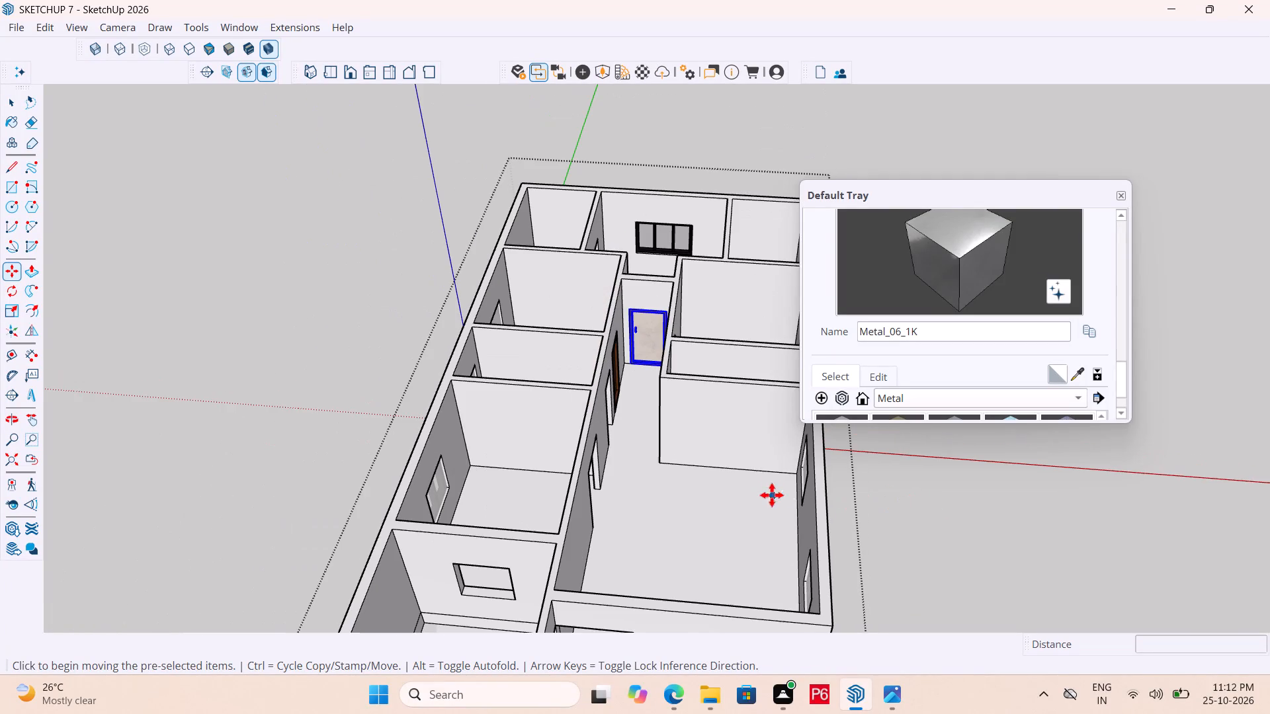
{"action": "left_click_drag", "start_coordinate": [945, 194], "coordinate": [999, 211]}
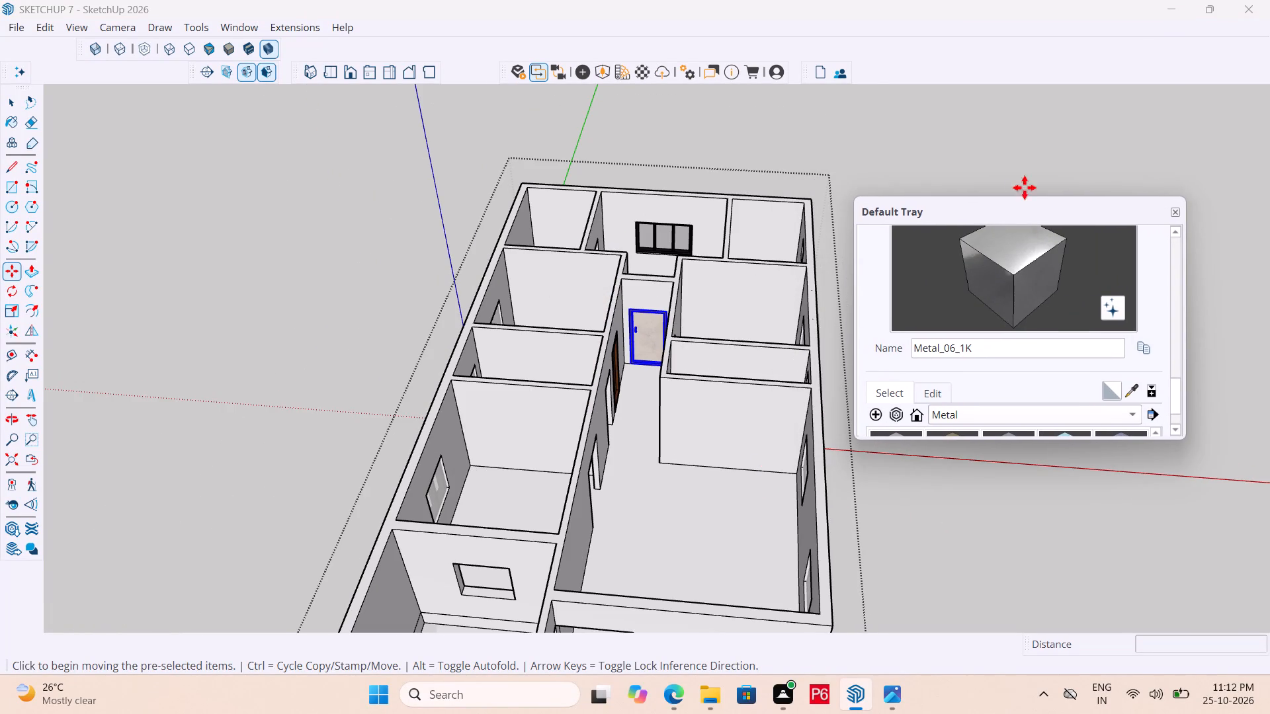
{"action": "left_click_drag", "start_coordinate": [1020, 210], "coordinate": [1117, 152]}
{"action": "left_click", "coordinate": [1122, 148]}
{"action": "key", "text": "space"}
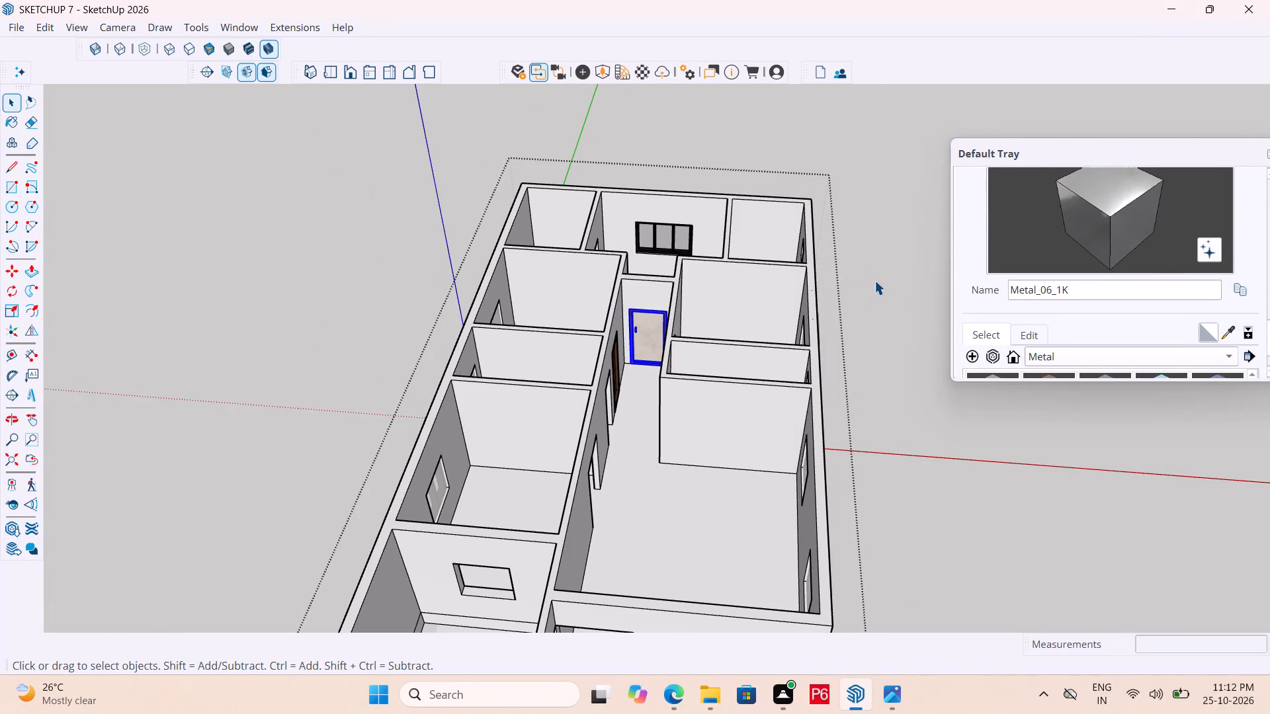
{"action": "left_click", "coordinate": [874, 280]}
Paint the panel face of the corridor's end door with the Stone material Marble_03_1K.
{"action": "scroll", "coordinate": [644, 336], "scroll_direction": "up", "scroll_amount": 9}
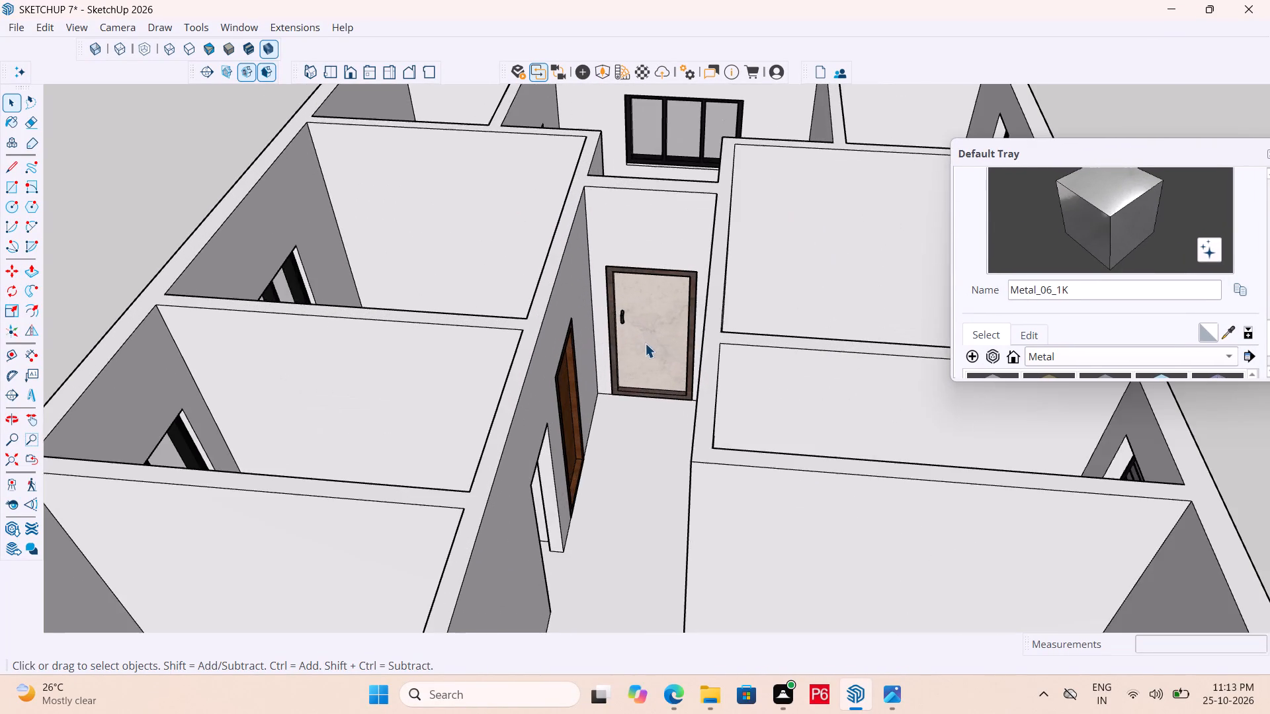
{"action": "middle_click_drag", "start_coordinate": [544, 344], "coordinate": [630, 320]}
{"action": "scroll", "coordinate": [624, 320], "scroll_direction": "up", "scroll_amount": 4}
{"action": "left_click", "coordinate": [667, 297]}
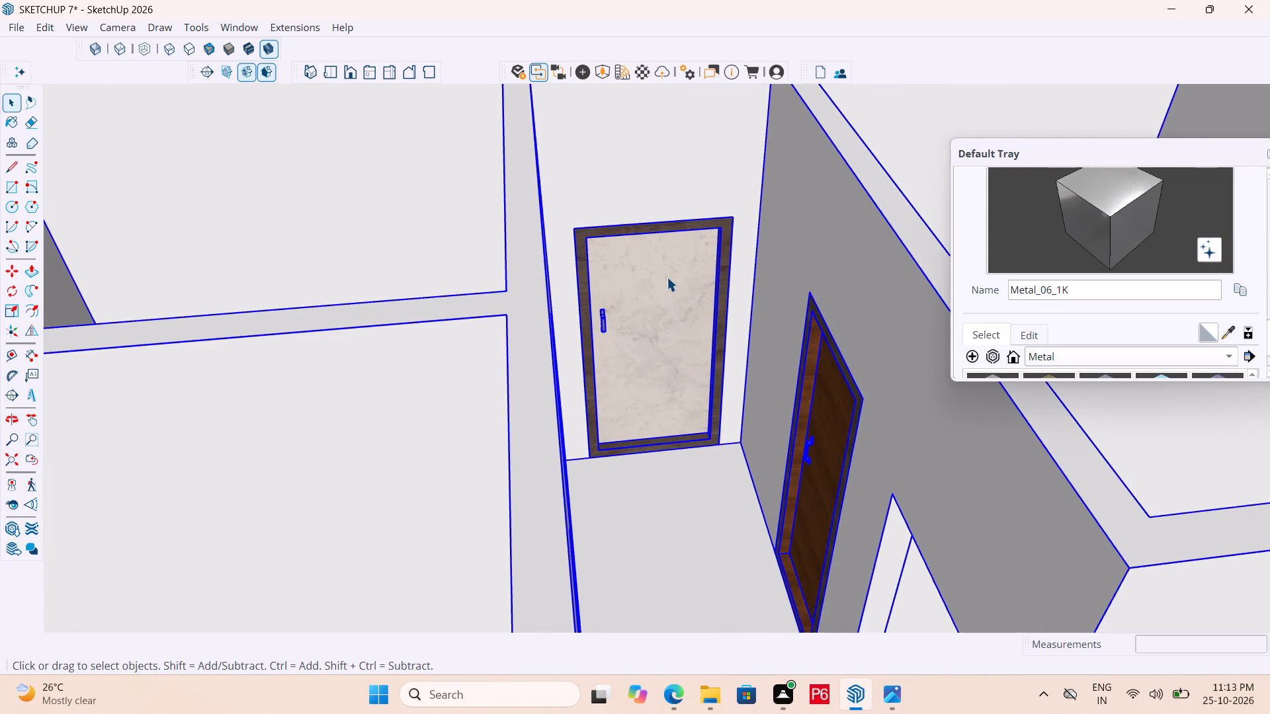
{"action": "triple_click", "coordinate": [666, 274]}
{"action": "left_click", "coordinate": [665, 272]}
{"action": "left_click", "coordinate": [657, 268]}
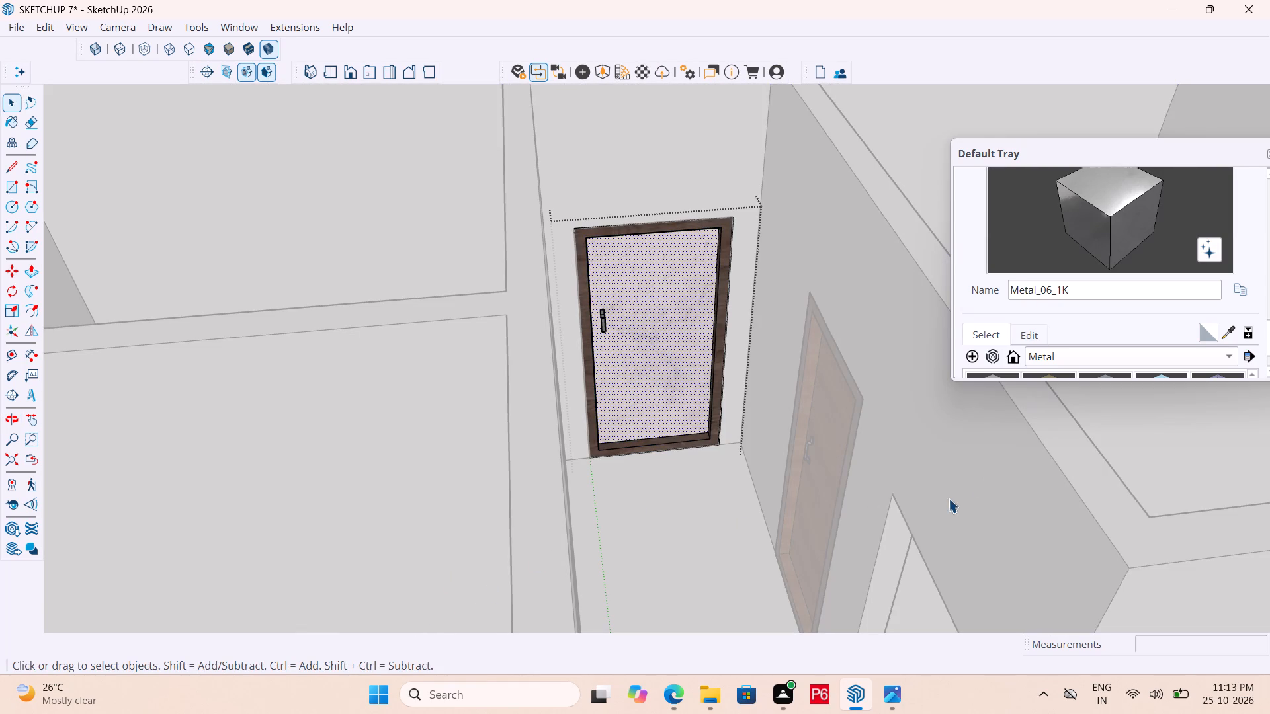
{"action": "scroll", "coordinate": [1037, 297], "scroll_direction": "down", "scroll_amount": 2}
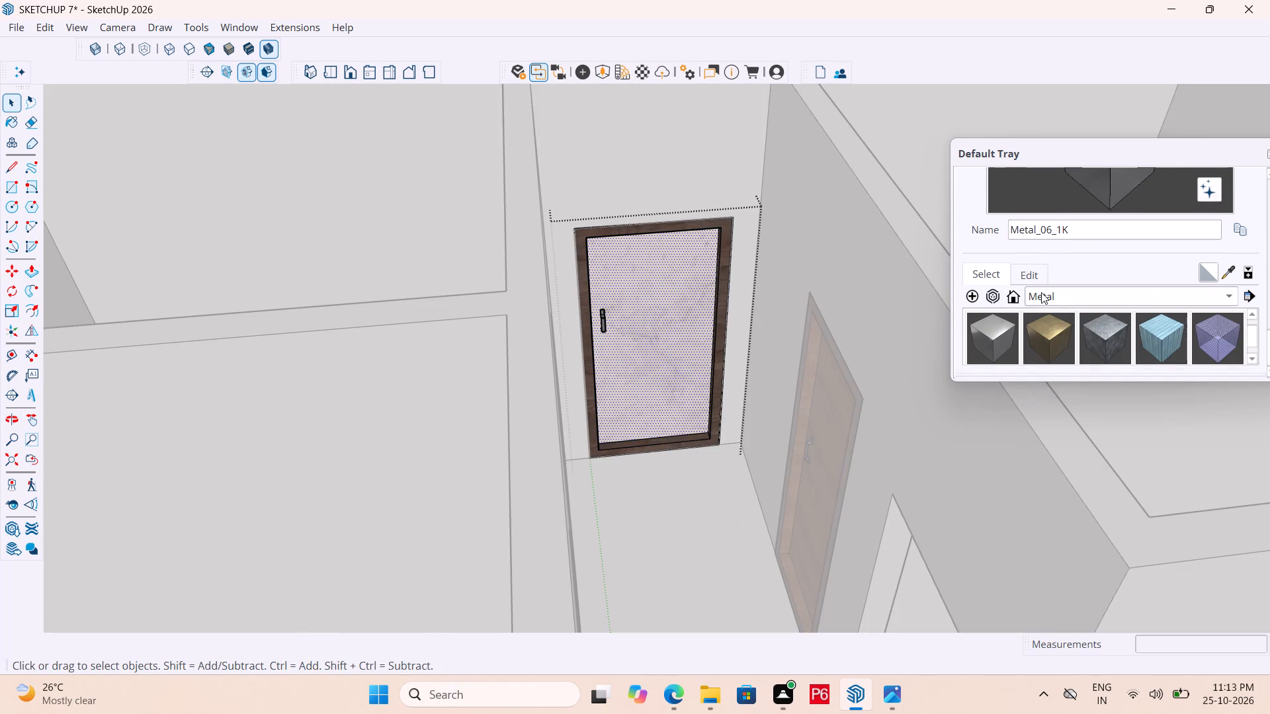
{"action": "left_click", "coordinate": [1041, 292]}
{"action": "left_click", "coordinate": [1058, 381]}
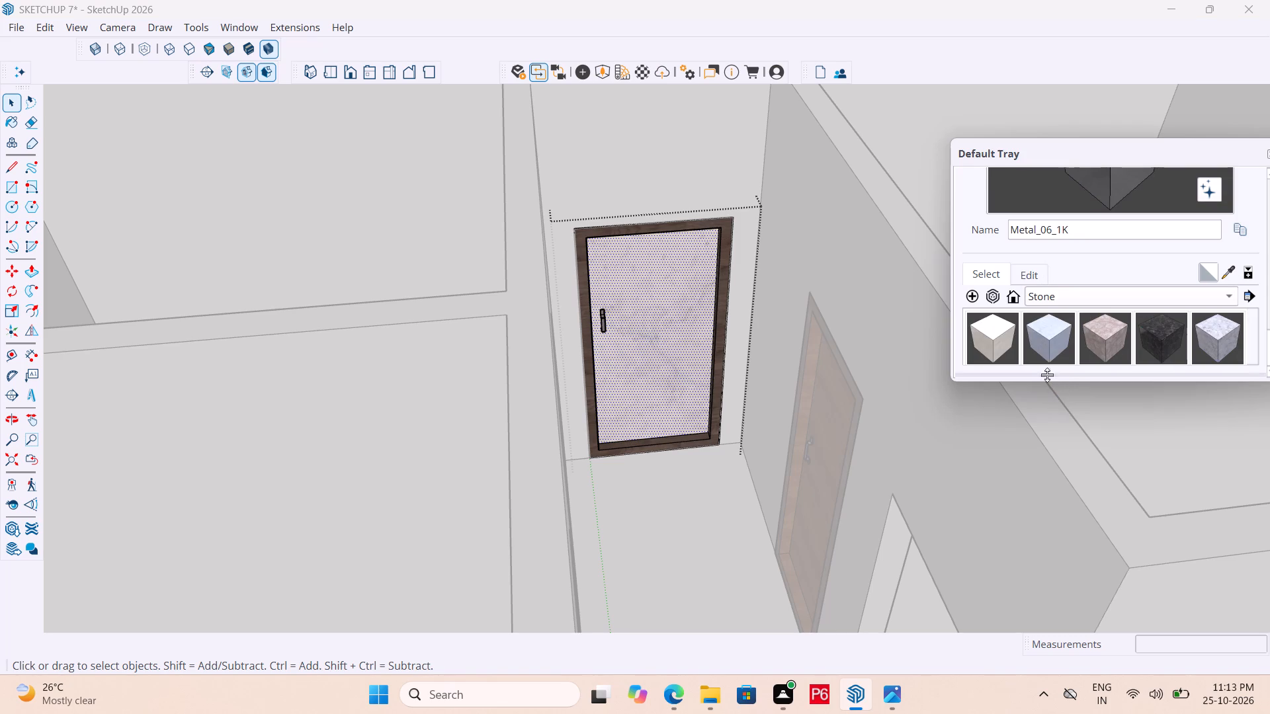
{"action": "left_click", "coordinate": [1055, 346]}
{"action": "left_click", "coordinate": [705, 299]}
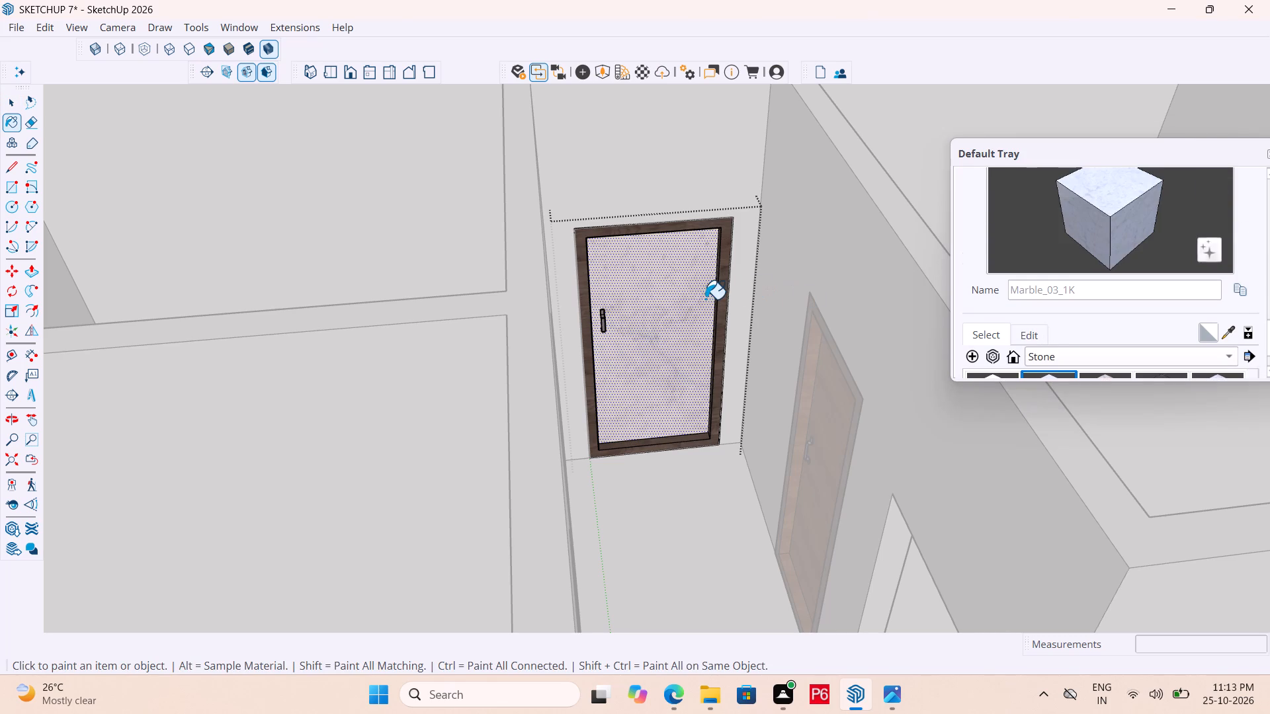
Save the model and leave the end door's group editing.
{"action": "scroll", "coordinate": [606, 311], "scroll_direction": "down", "scroll_amount": 3}
{"action": "key", "text": "ctrl+s"}
{"action": "key", "text": "ctrl+s"}
{"action": "key", "text": "ctrl+s"}
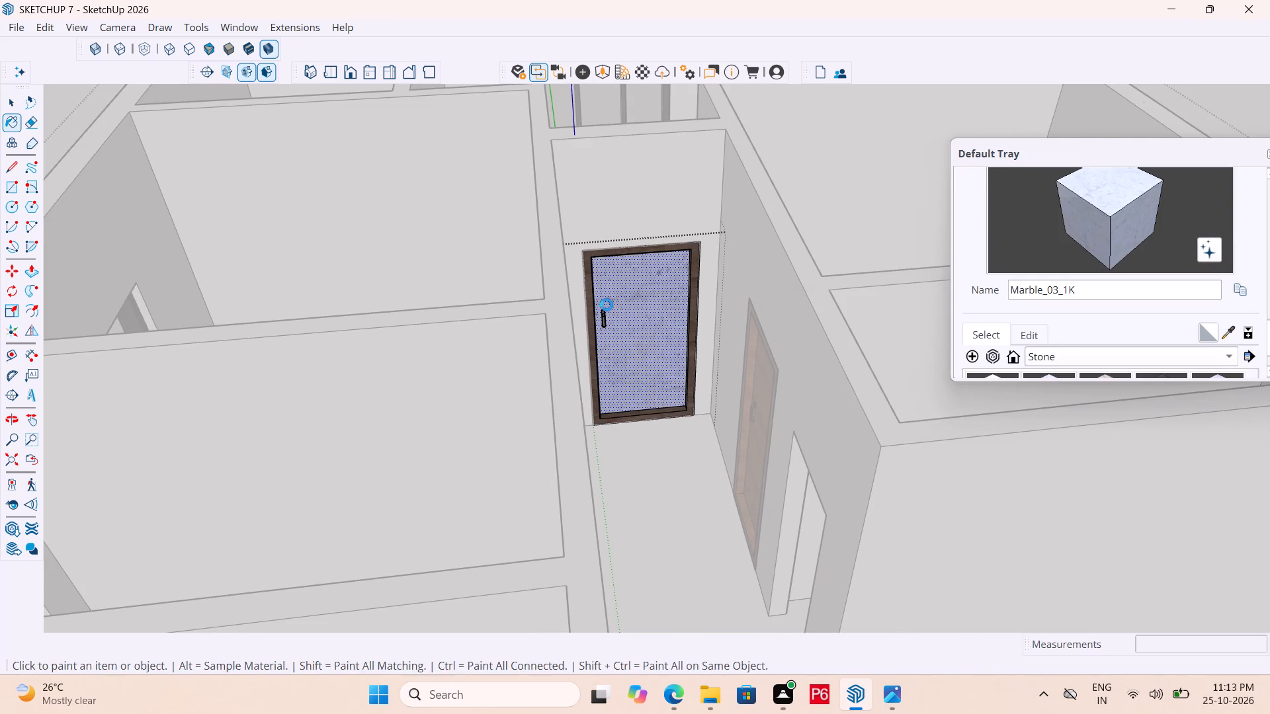
{"action": "key", "text": "ctrl+s"}
{"action": "key", "text": "space"}
{"action": "left_click", "coordinate": [842, 221]}
Repaint the panel face of the corridor's end door with the Stone material Marble_20_1K and close the door's group.
{"action": "middle_click_drag", "start_coordinate": [691, 292], "coordinate": [719, 284]}
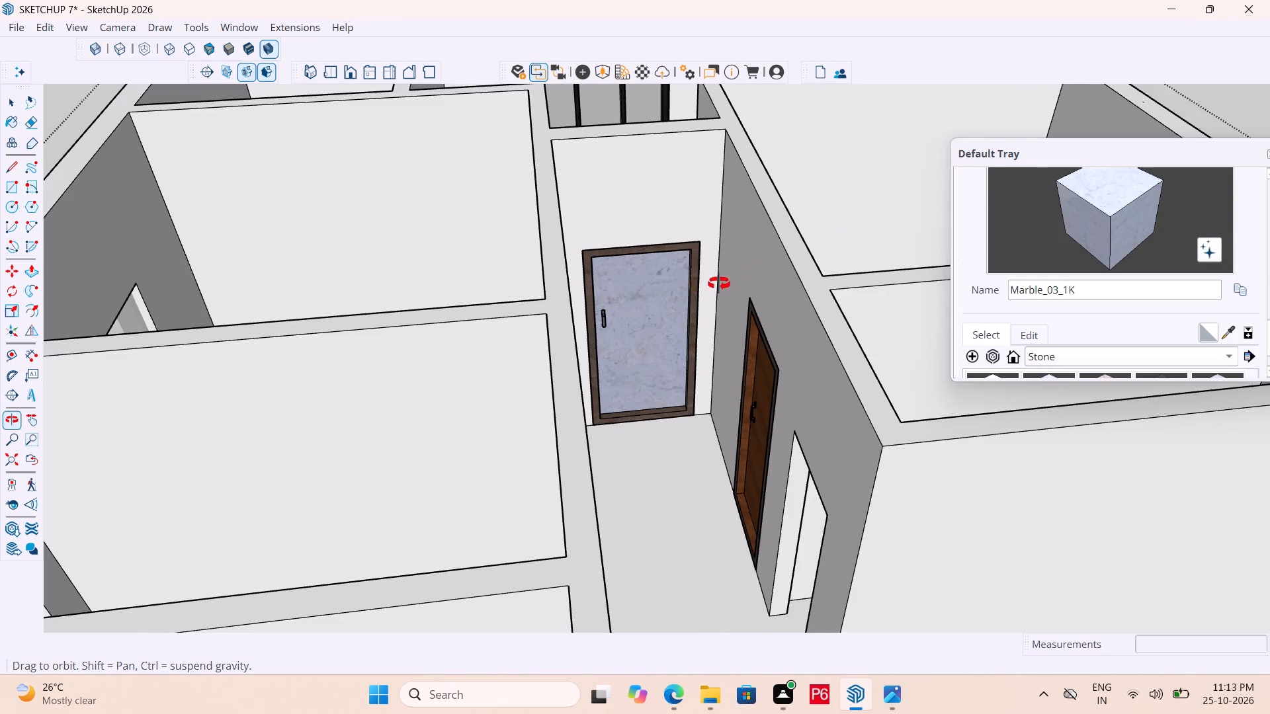
{"action": "middle_click_drag", "start_coordinate": [719, 284], "coordinate": [677, 274]}
{"action": "scroll", "coordinate": [673, 258], "scroll_direction": "down", "scroll_amount": 3}
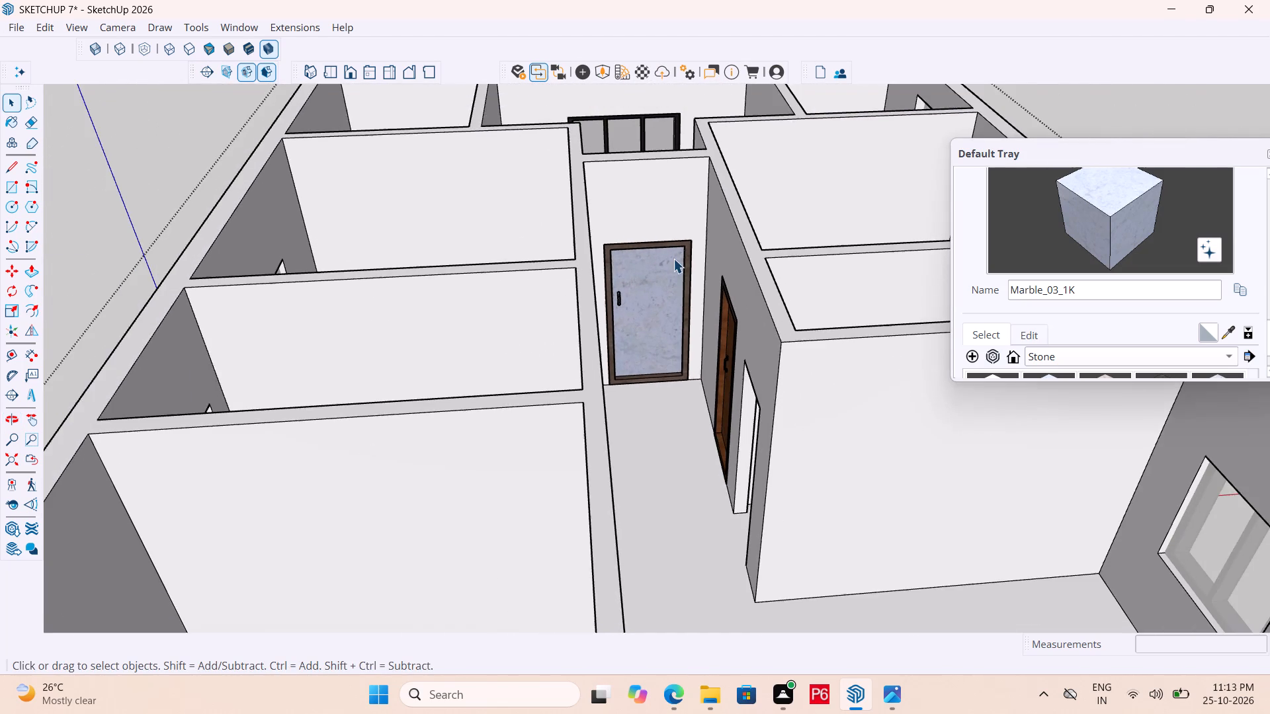
{"action": "middle_click_drag", "start_coordinate": [673, 258], "coordinate": [652, 291]}
{"action": "scroll", "coordinate": [652, 291], "scroll_direction": "up", "scroll_amount": 2}
{"action": "triple_click", "coordinate": [650, 281]}
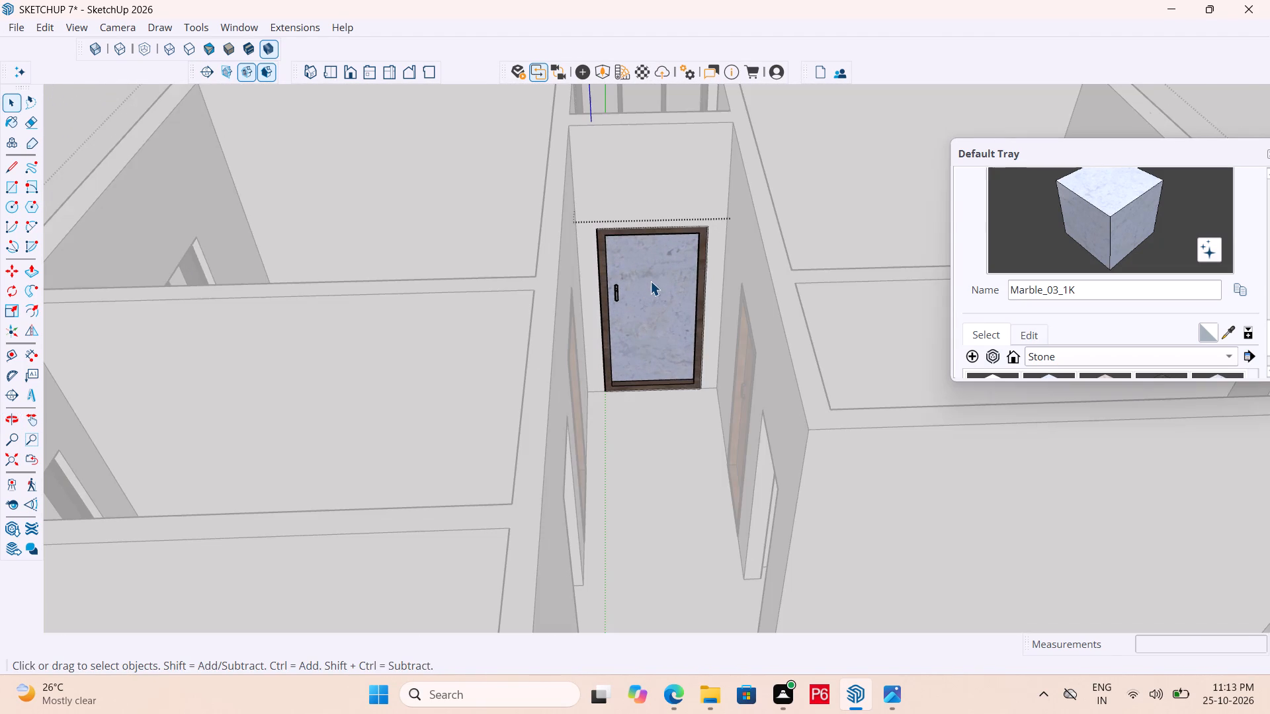
{"action": "left_click", "coordinate": [650, 281]}
{"action": "left_click", "coordinate": [649, 265]}
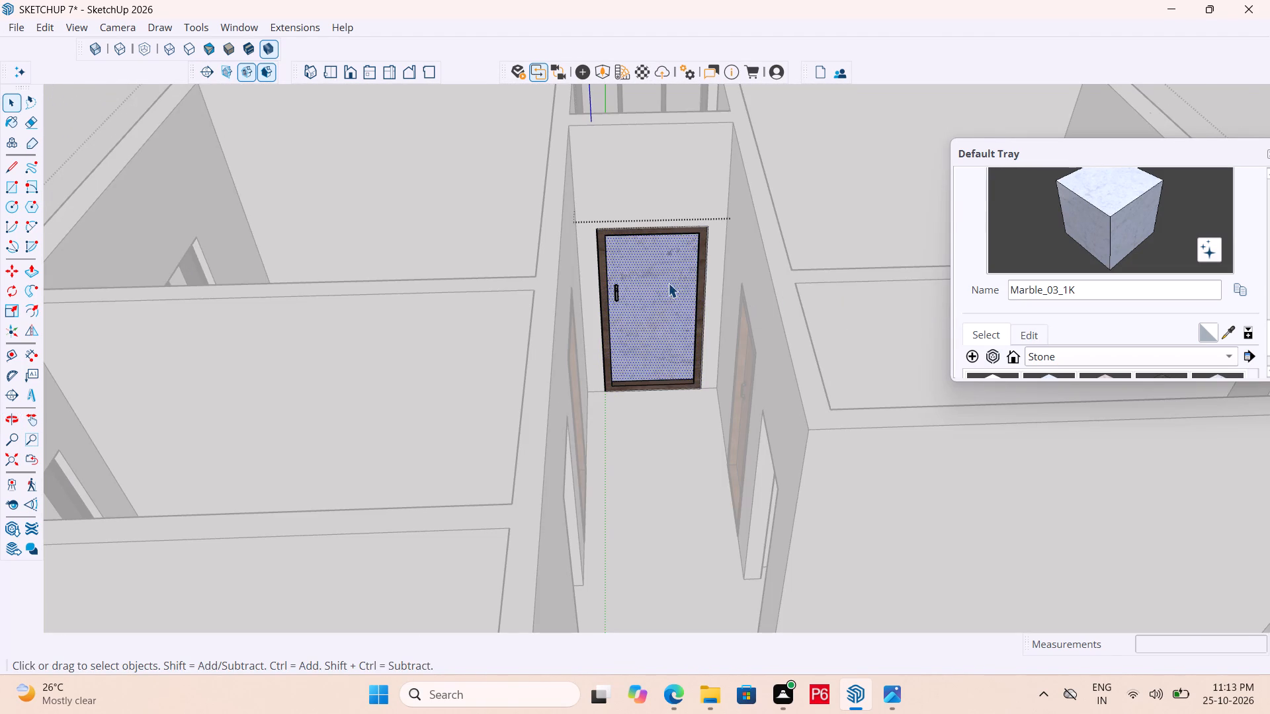
{"action": "left_click", "coordinate": [661, 283]}
{"action": "scroll", "coordinate": [1110, 359], "scroll_direction": "down", "scroll_amount": 1}
{"action": "left_click", "coordinate": [1220, 350]}
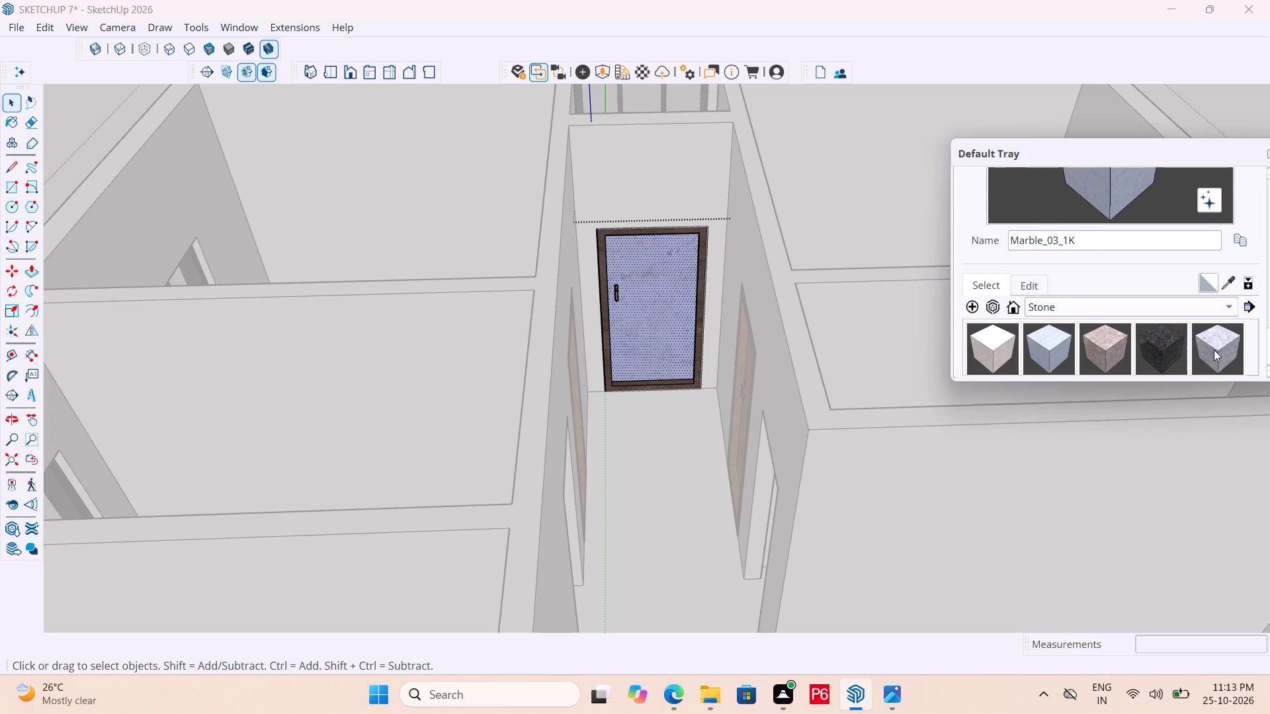
{"action": "left_click", "coordinate": [636, 324]}
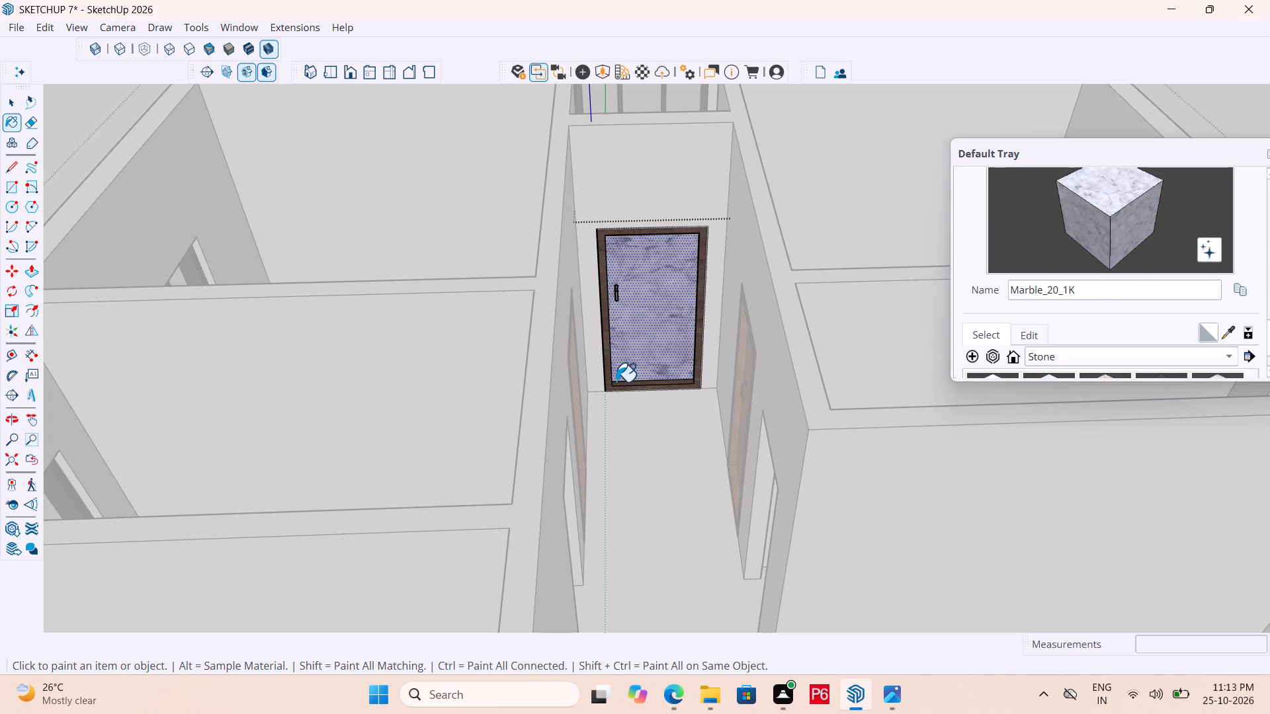
{"action": "scroll", "coordinate": [606, 348], "scroll_direction": "down", "scroll_amount": 6}
{"action": "key", "text": "space"}
{"action": "left_click", "coordinate": [1074, 446]}
Save the model with the repainted end door.
{"action": "middle_click_drag", "start_coordinate": [747, 334], "coordinate": [779, 309]}
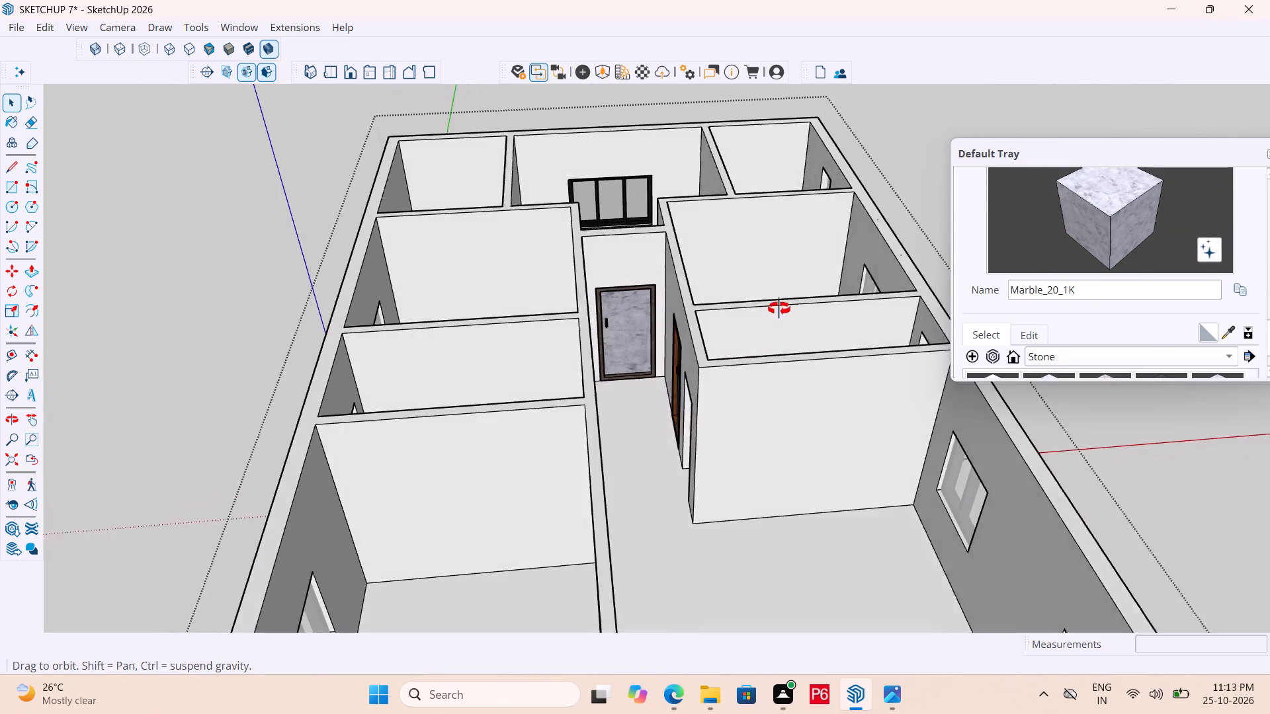
{"action": "middle_click_drag", "start_coordinate": [779, 309], "coordinate": [784, 275]}
{"action": "key", "text": "ctrl+s"}
{"action": "key", "text": "ctrl+s"}
{"action": "key", "text": "ctrl+s"}
{"action": "key", "text": "ctrl+s"}
{"action": "key", "text": "ctrl+s"}
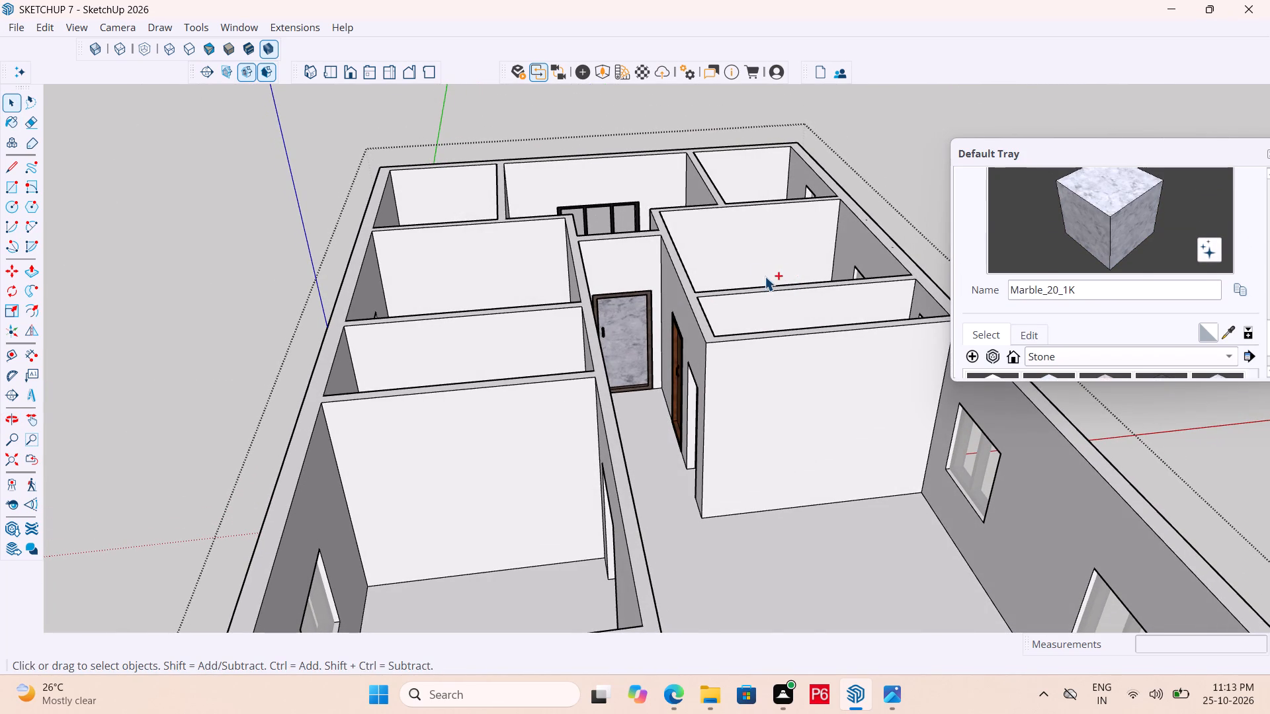
{"action": "key", "text": "ctrl+s"}
{"action": "key", "text": "ctrl+s"}
{"action": "key", "text": "ctrl+s"}
{"action": "key", "text": "ctrl+s"}
{"action": "key", "text": "ctrl+s"}
{"action": "key", "text": "ctrl+s"}
{"action": "key", "text": "ctrl+s"}
Draw a rectangle filling the empty corridor doorway opening beside the wooden door, from its top corner to the opposite bottom corner.
{"action": "scroll", "coordinate": [577, 313], "scroll_direction": "down", "scroll_amount": 4}
{"action": "middle_click_drag", "start_coordinate": [681, 334], "coordinate": [558, 358]}
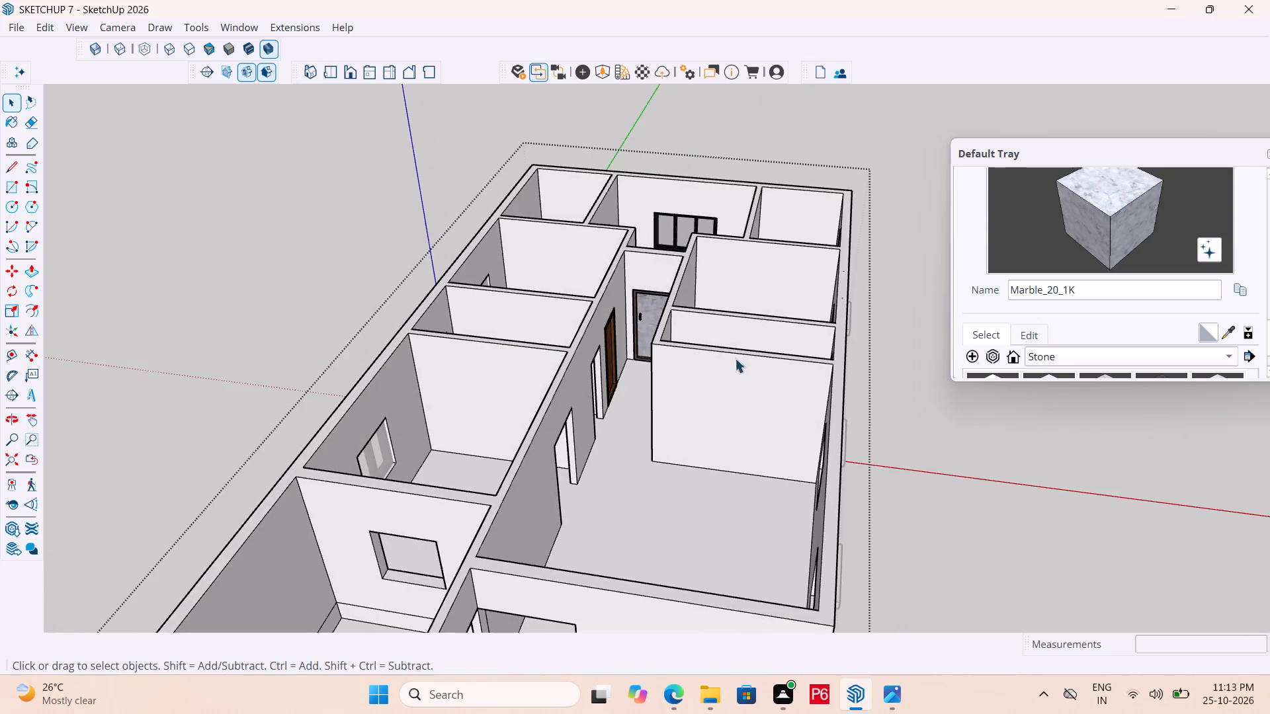
{"action": "middle_click_drag", "start_coordinate": [637, 373], "coordinate": [357, 377]}
{"action": "scroll", "coordinate": [607, 352], "scroll_direction": "up", "scroll_amount": 4}
{"action": "middle_click_drag", "start_coordinate": [602, 352], "coordinate": [659, 362]}
{"action": "scroll", "coordinate": [571, 372], "scroll_direction": "up", "scroll_amount": 5}
{"action": "middle_click_drag", "start_coordinate": [585, 371], "coordinate": [624, 394]}
{"action": "key", "text": "r"}
{"action": "left_click", "coordinate": [629, 331]}
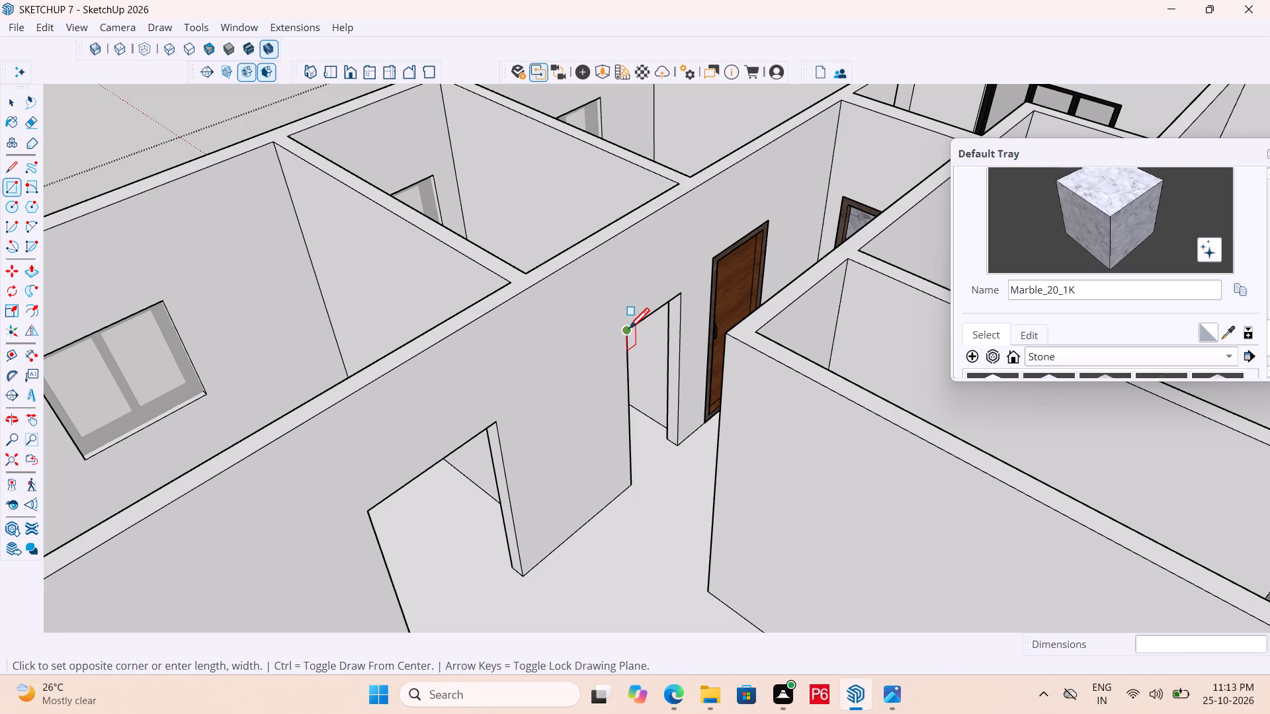
{"action": "left_click", "coordinate": [682, 440]}
Make a group from the new doorway rectangle's face and edges.
{"action": "key", "text": "space"}
{"action": "double_click", "coordinate": [648, 374]}
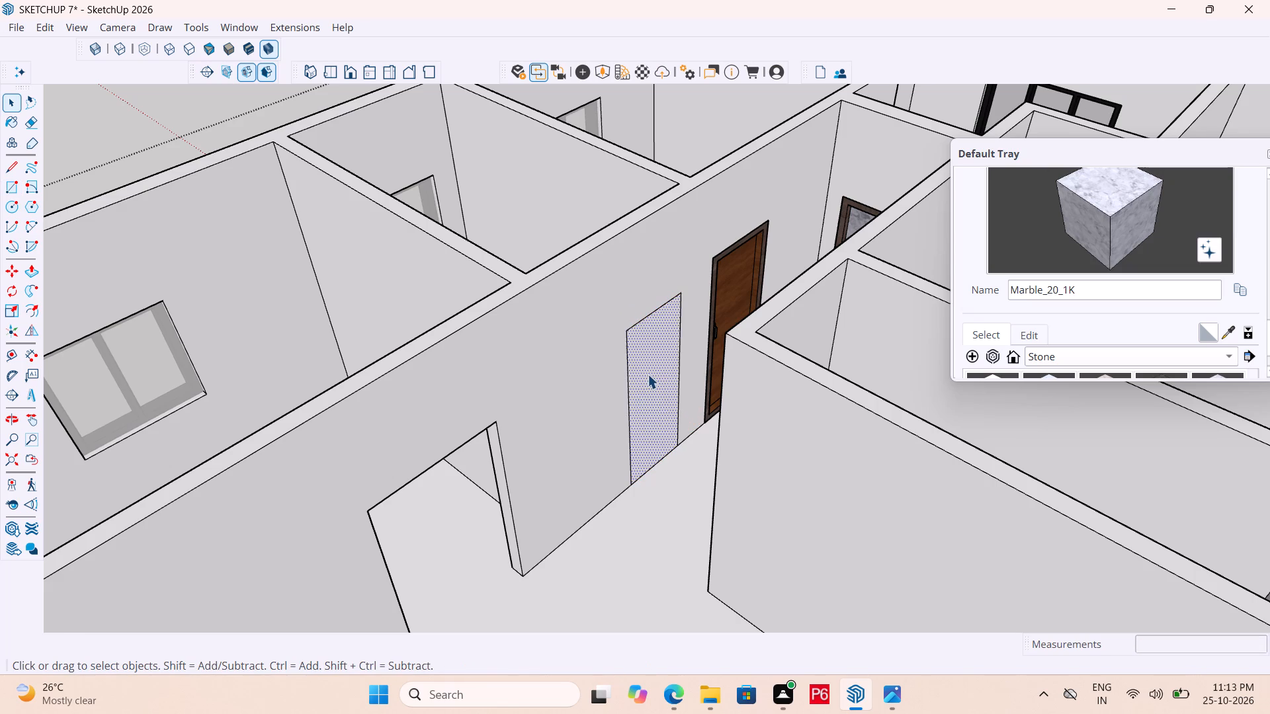
{"action": "right_click", "coordinate": [650, 370]}
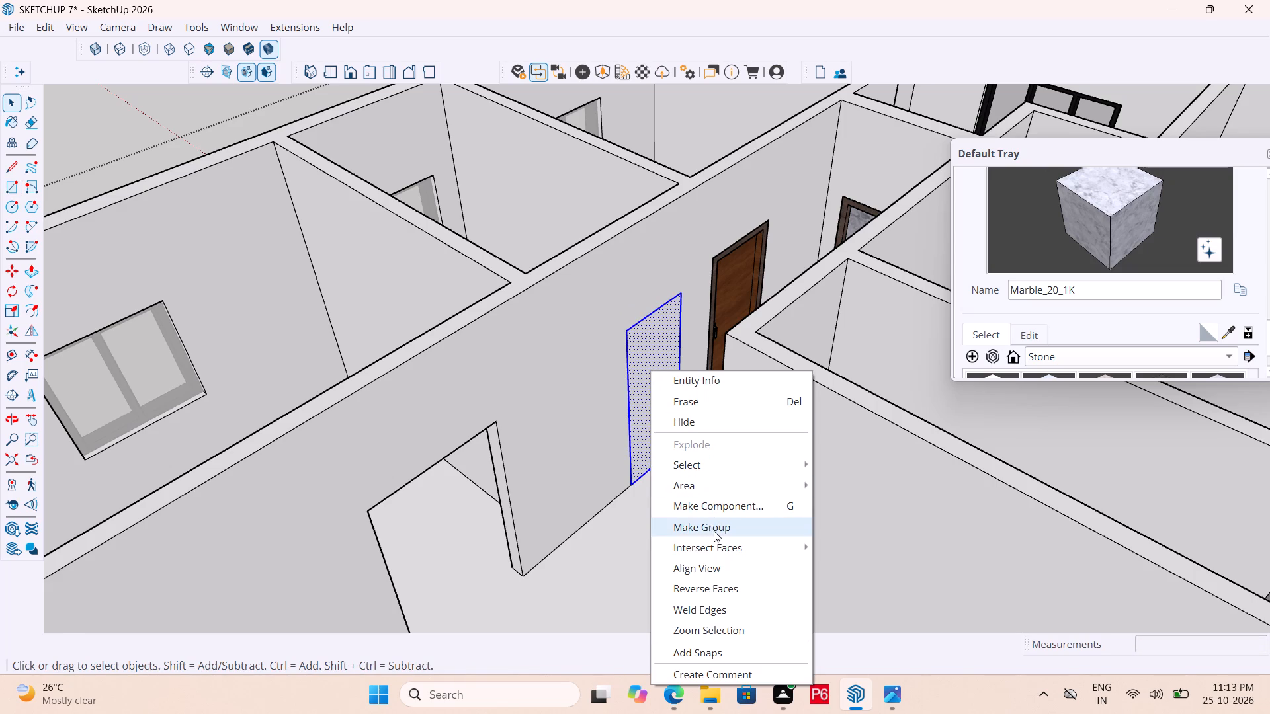
{"action": "left_click", "coordinate": [714, 531]}
Inside the new door group, offset the rectangle's edges inward by 3" to outline the door frame.
{"action": "double_click", "coordinate": [646, 389]}
{"action": "left_click", "coordinate": [656, 358]}
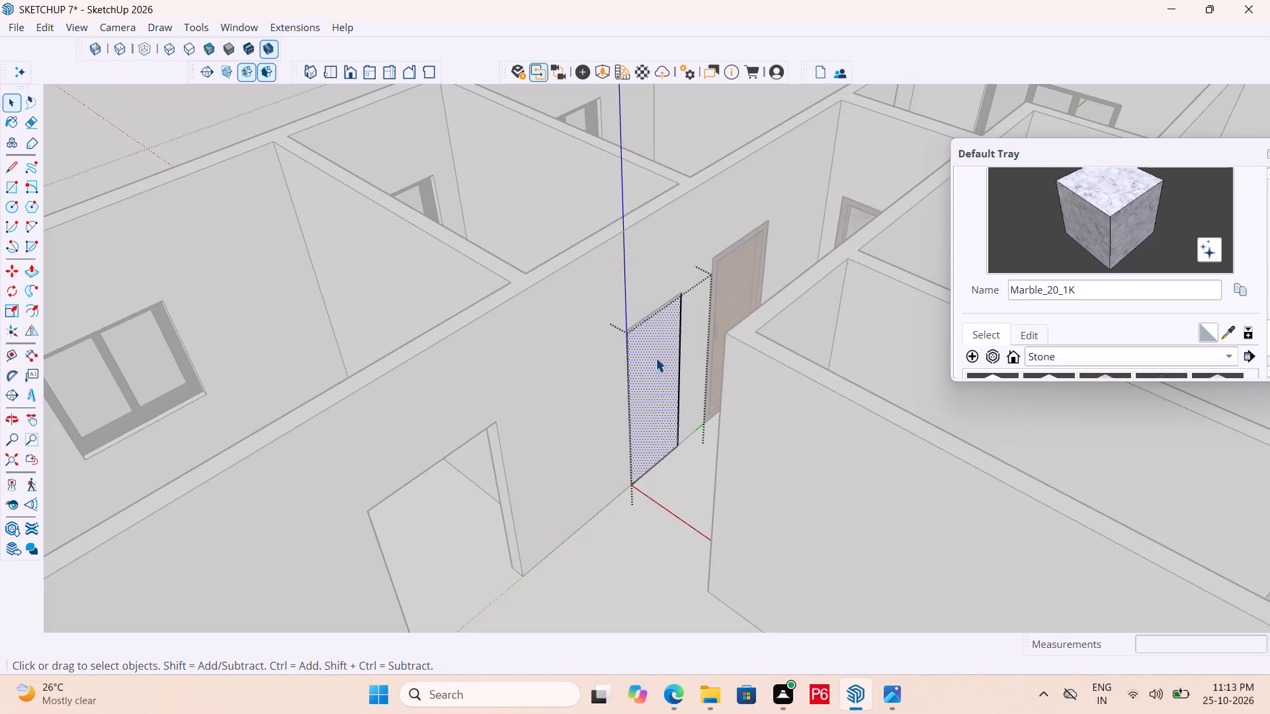
{"action": "middle_click_drag", "start_coordinate": [650, 352], "coordinate": [630, 344]}
{"action": "scroll", "coordinate": [630, 344], "scroll_direction": "up", "scroll_amount": 8}
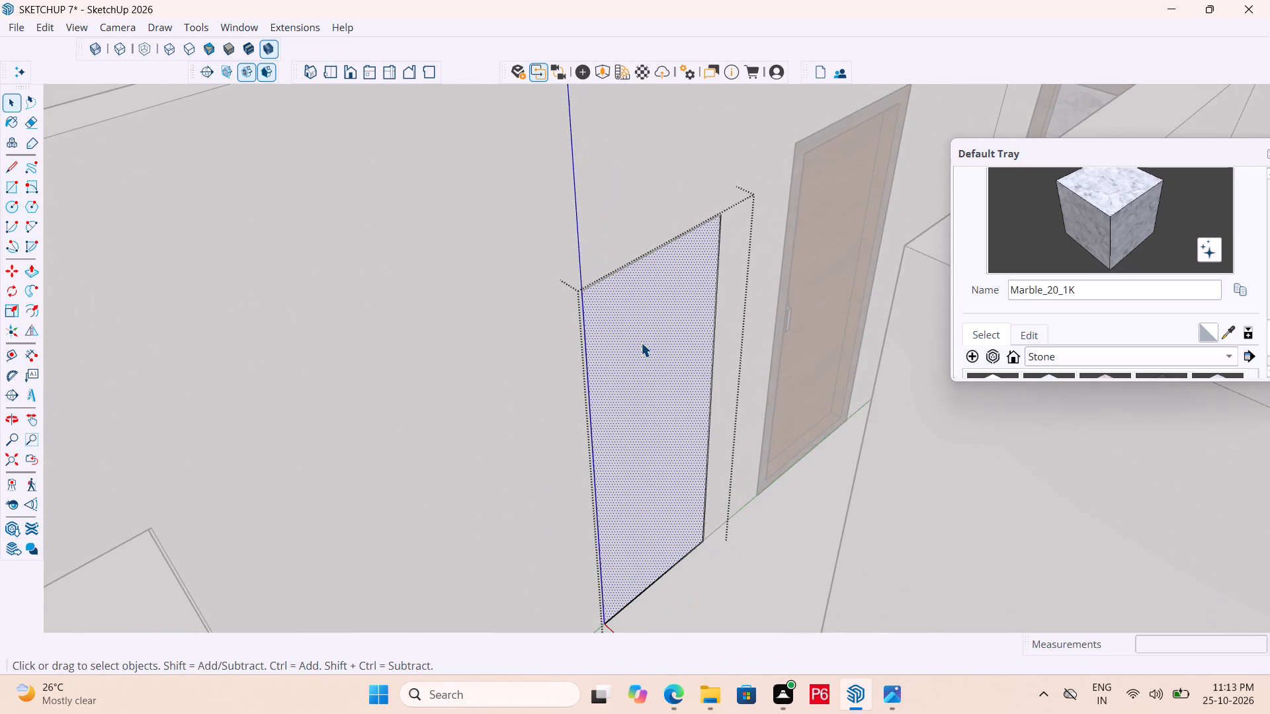
{"action": "left_click", "coordinate": [31, 311]}
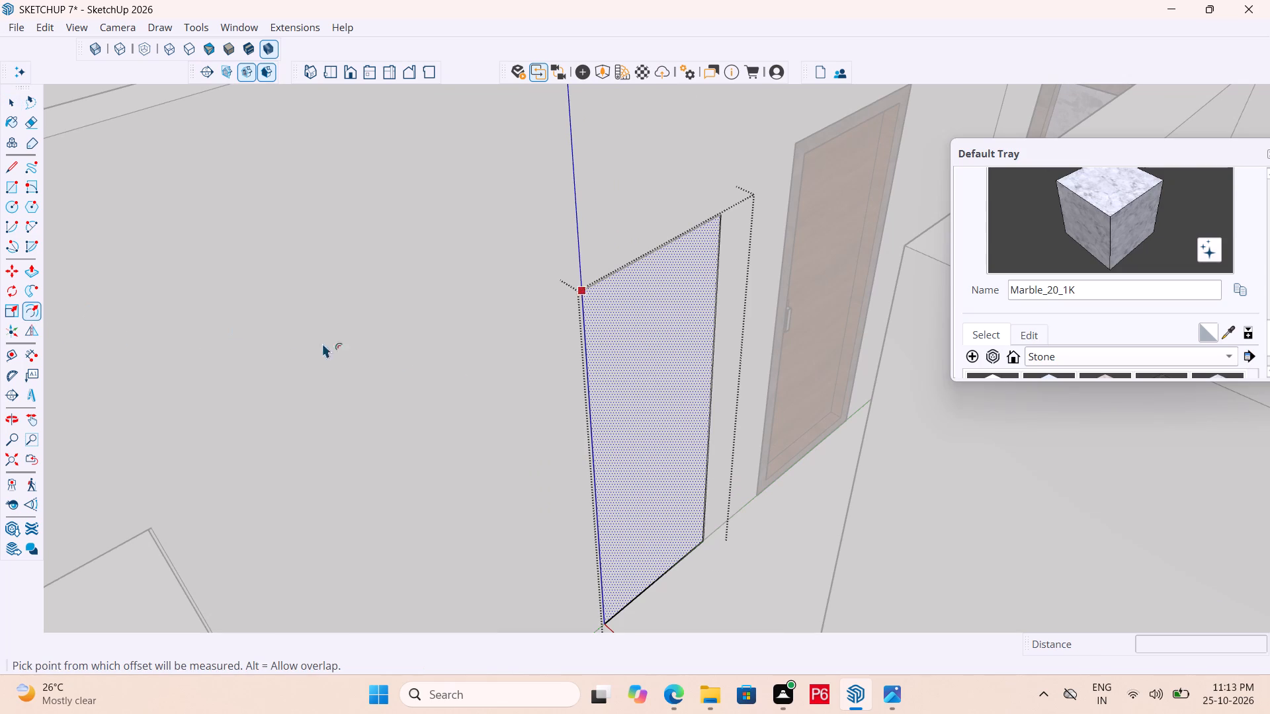
{"action": "left_click", "coordinate": [599, 338]}
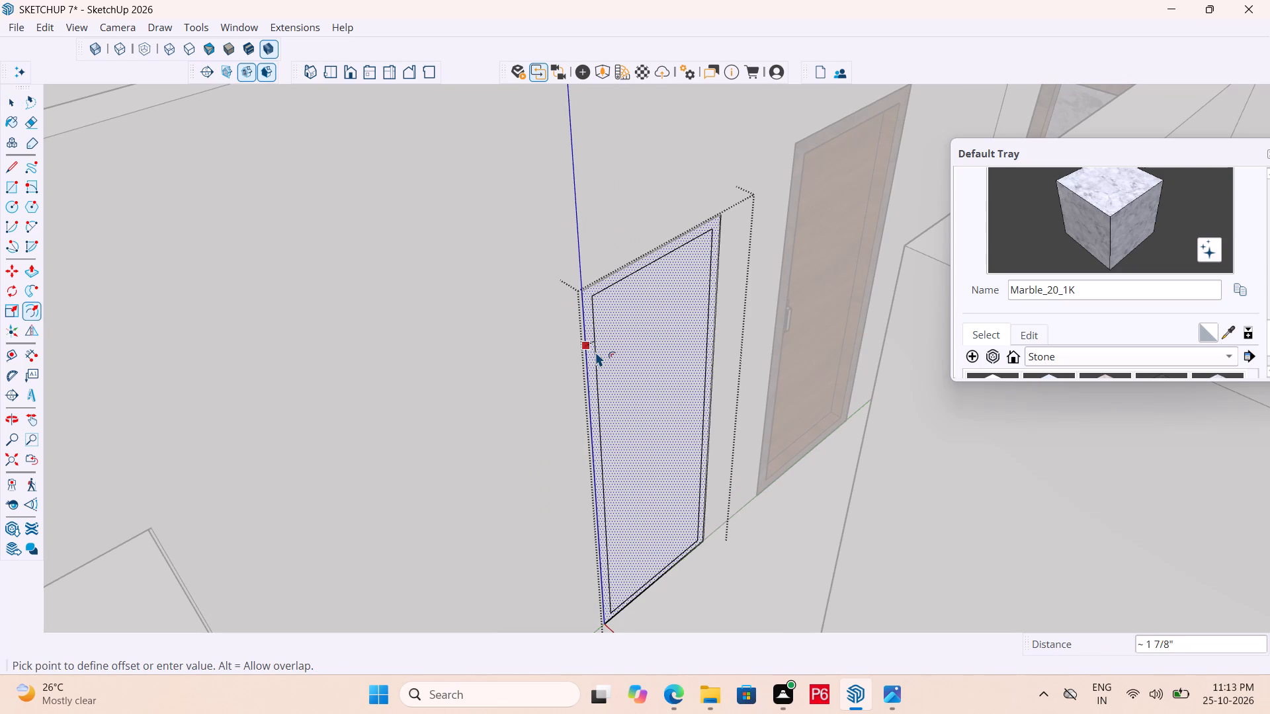
{"action": "type", "text": "3\""}
{"action": "key", "text": "Return"}
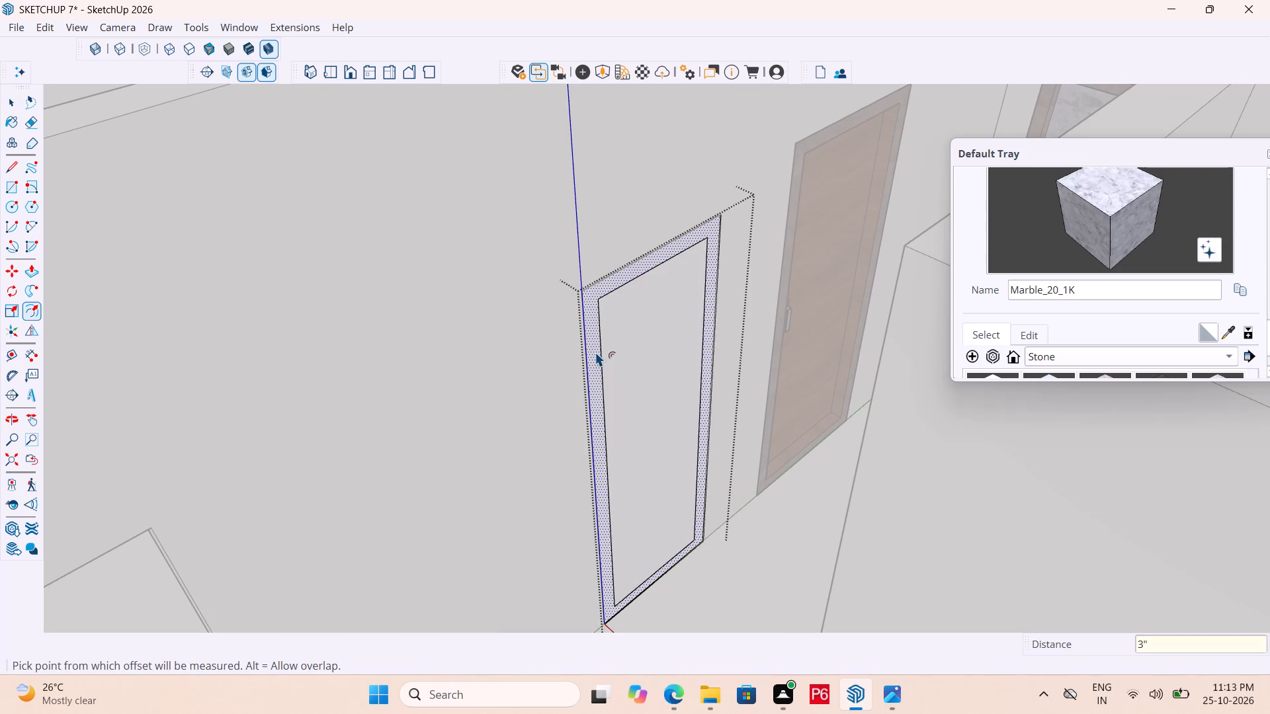
Save the model with the new door frame outline.
{"action": "key", "text": "ctrl+s"}
{"action": "key", "text": "ctrl+s"}
{"action": "key", "text": "ctrl+s"}
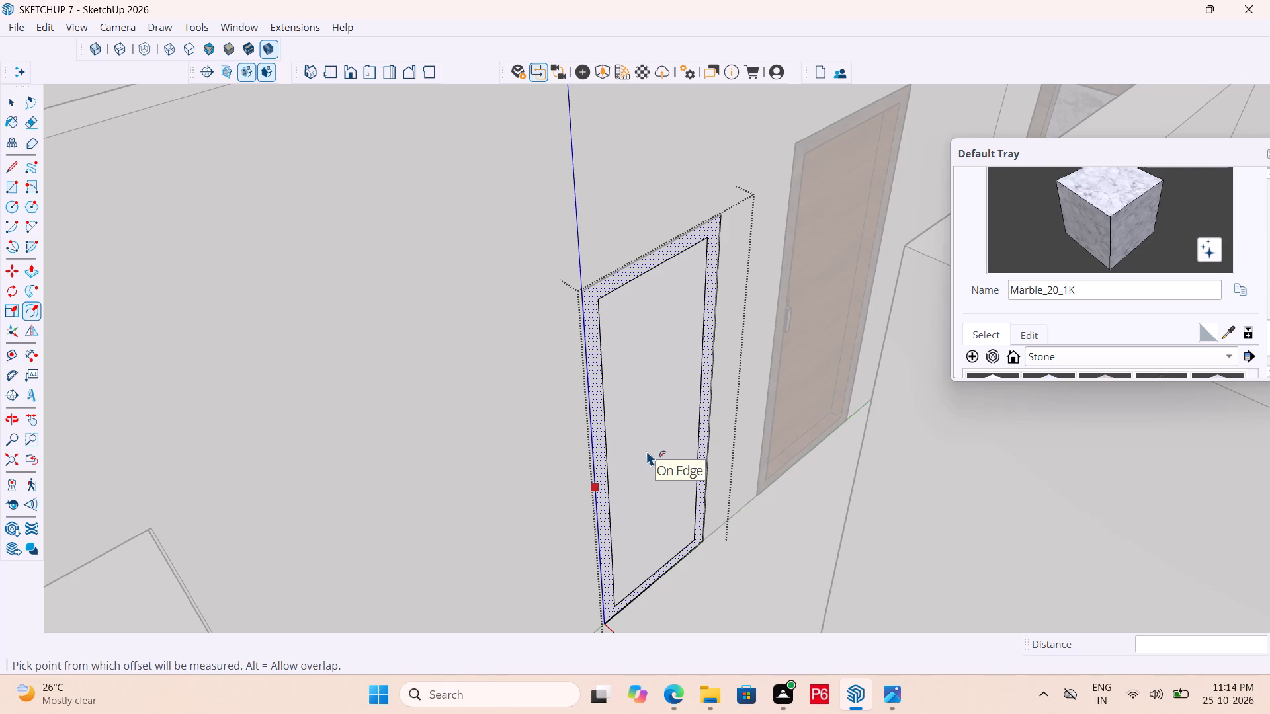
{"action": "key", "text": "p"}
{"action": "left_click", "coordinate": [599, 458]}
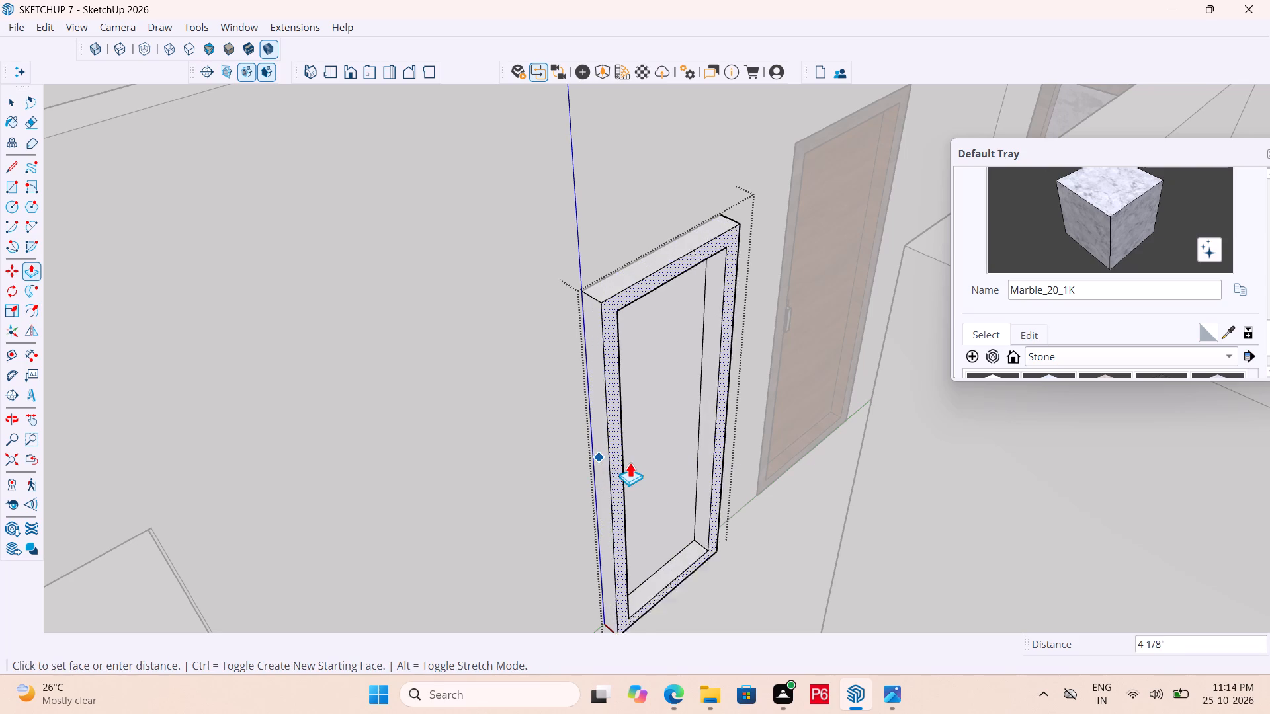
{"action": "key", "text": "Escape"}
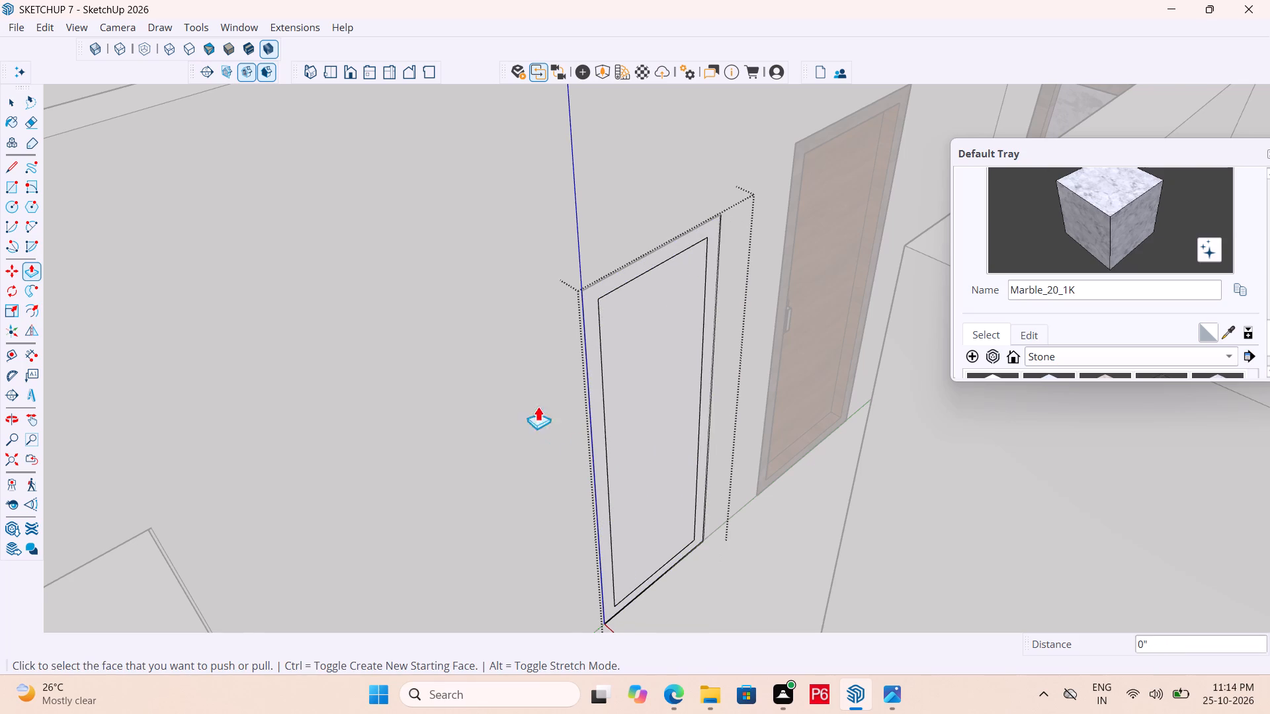
Paint the front face of the new door's frame with the wood material Wood_Floor_12_1K.
{"action": "scroll", "coordinate": [511, 385], "scroll_direction": "down", "scroll_amount": 1}
{"action": "scroll", "coordinate": [1101, 301], "scroll_direction": "down", "scroll_amount": 2}
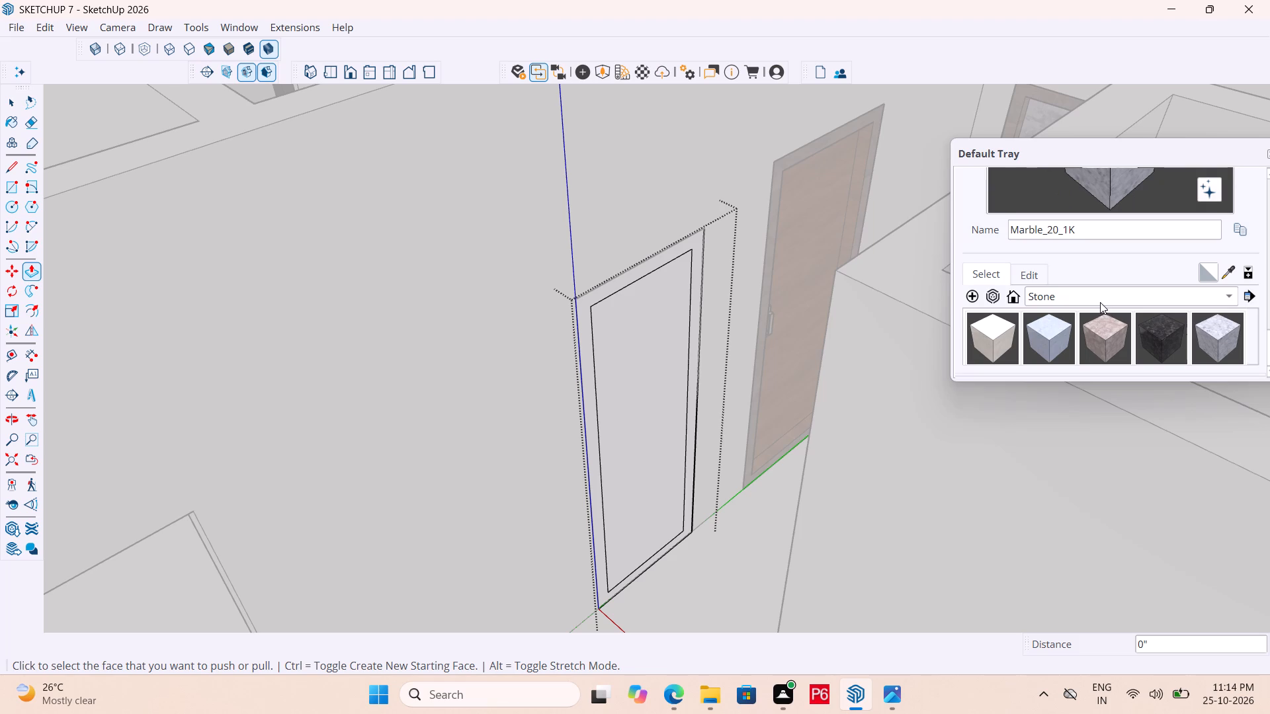
{"action": "left_click", "coordinate": [1134, 301]}
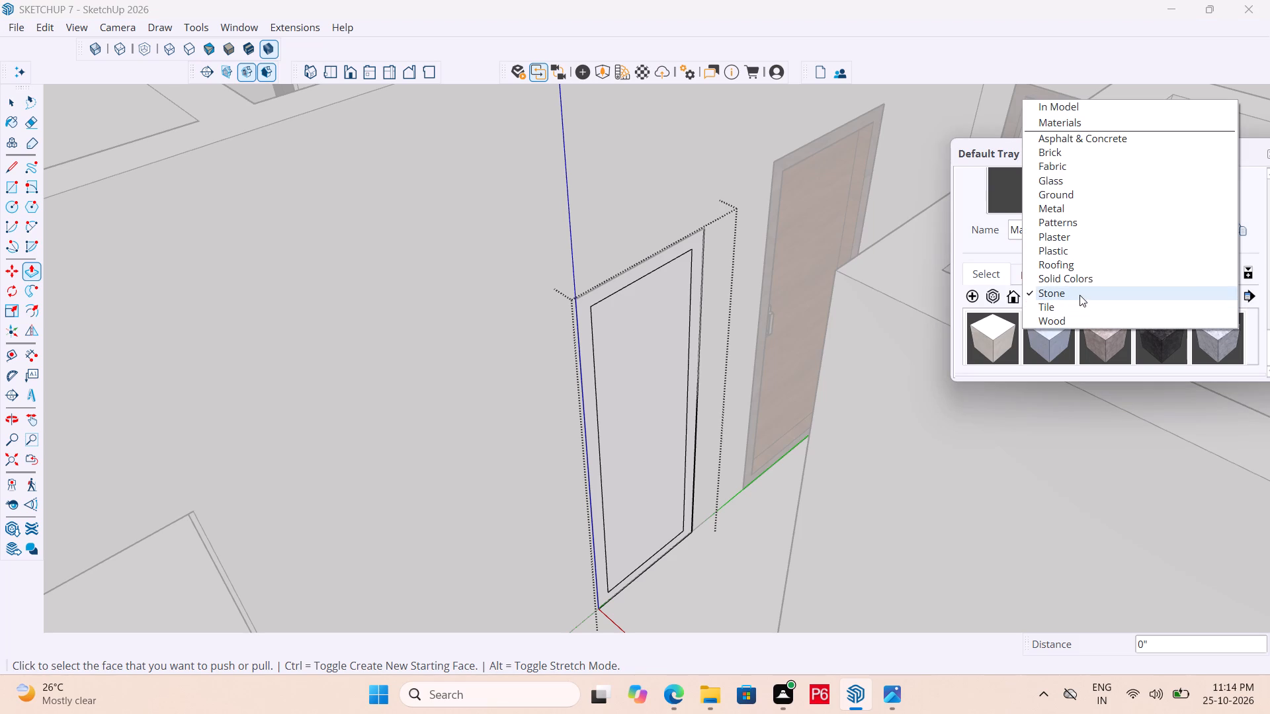
{"action": "left_click", "coordinate": [1068, 316]}
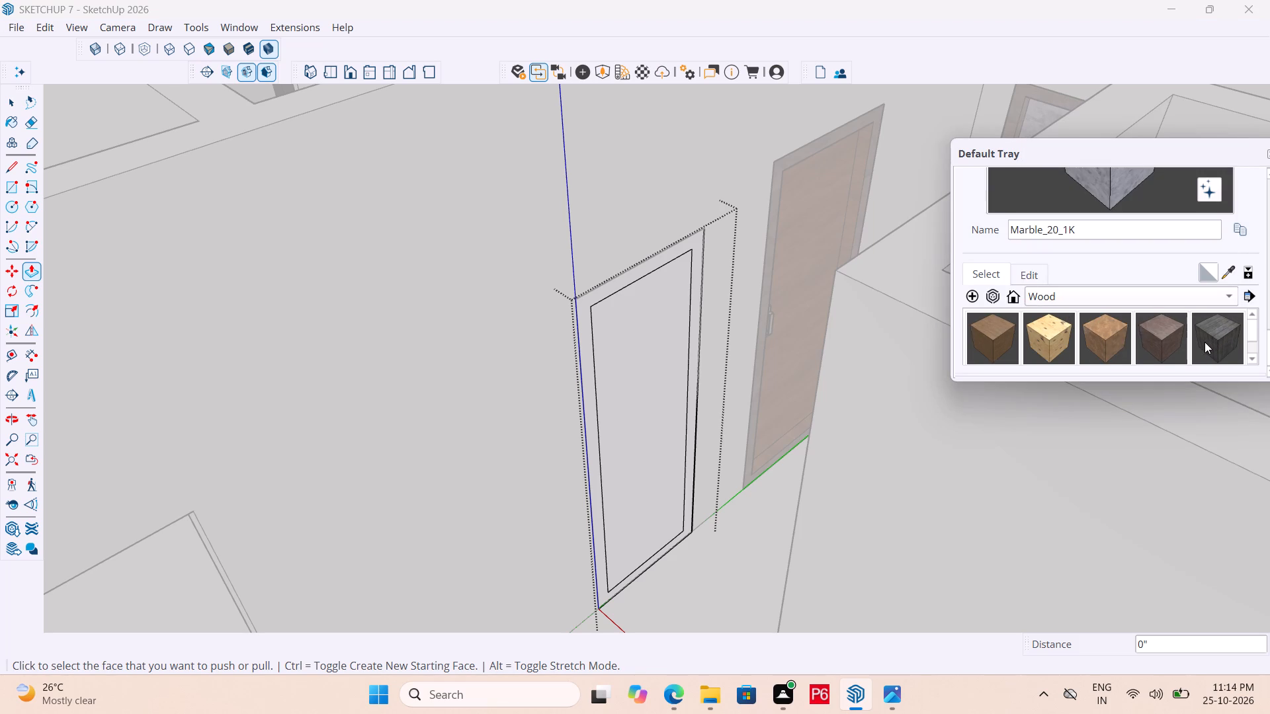
{"action": "scroll", "coordinate": [1132, 344], "scroll_direction": "down", "scroll_amount": 3}
{"action": "left_click", "coordinate": [988, 328]}
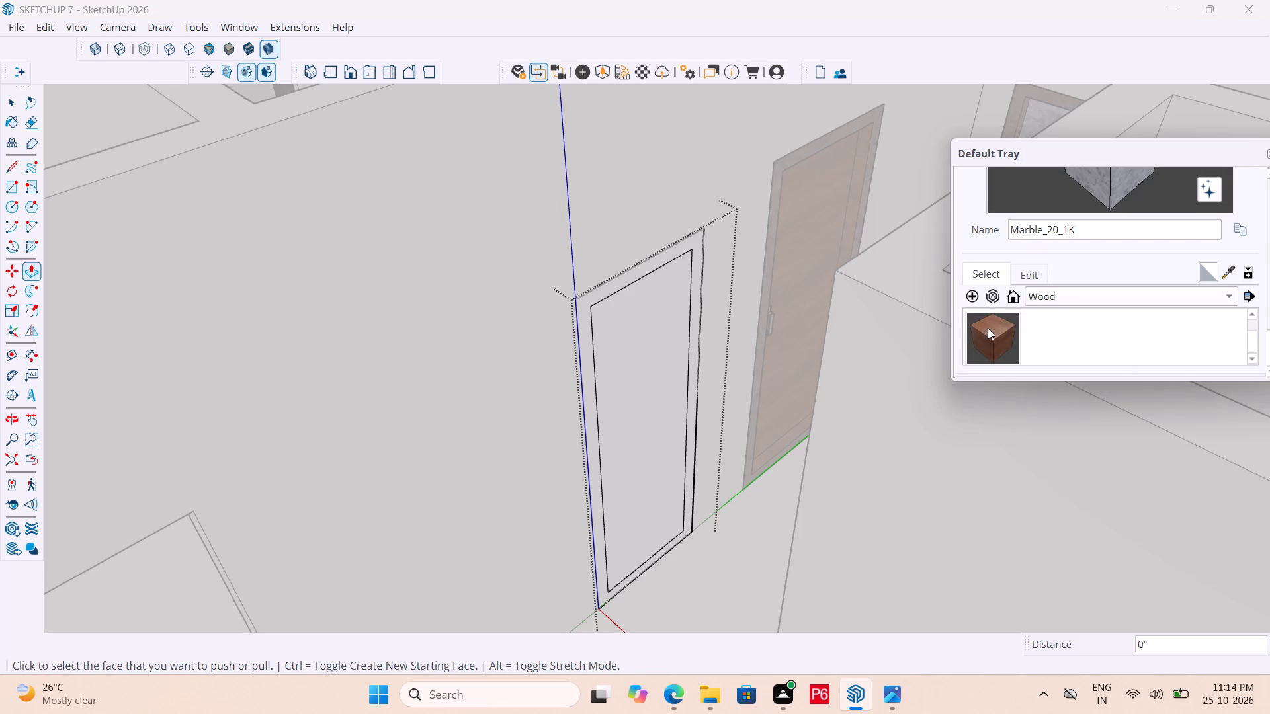
{"action": "scroll", "coordinate": [1107, 350], "scroll_direction": "up", "scroll_amount": 1}
{"action": "scroll", "coordinate": [1132, 335], "scroll_direction": "down", "scroll_amount": 2}
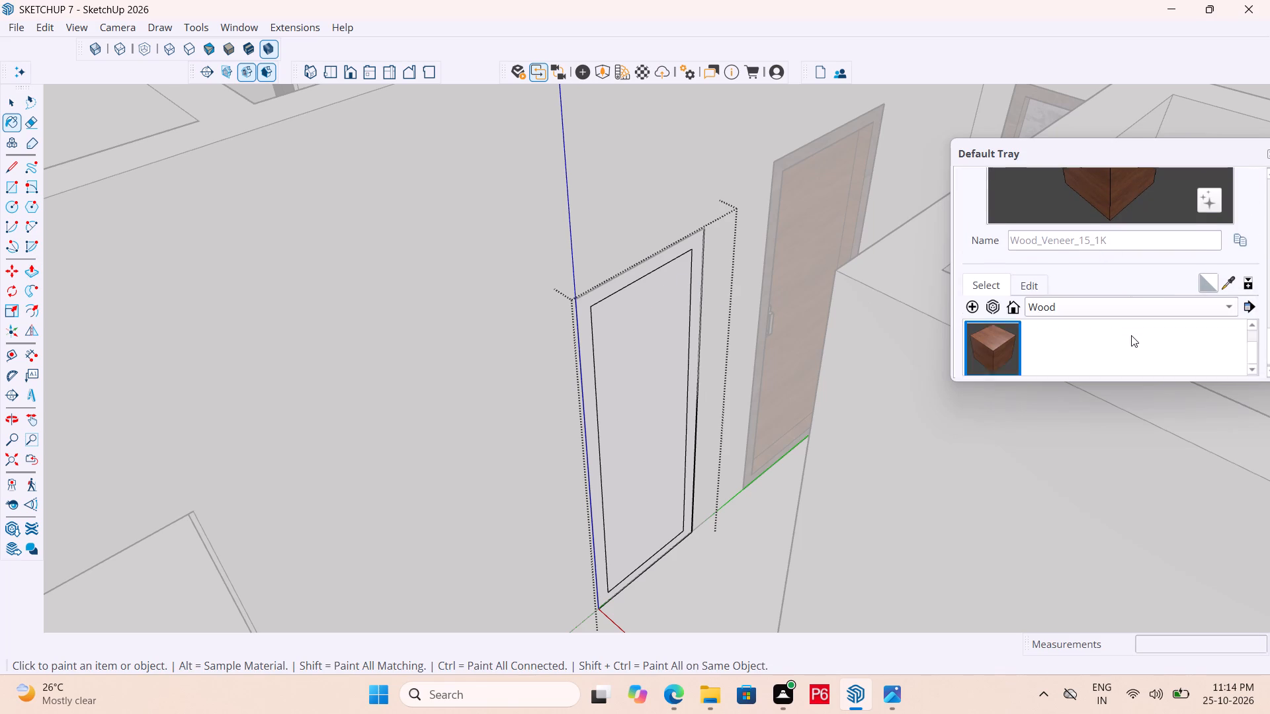
{"action": "scroll", "coordinate": [1131, 335], "scroll_direction": "down", "scroll_amount": 1}
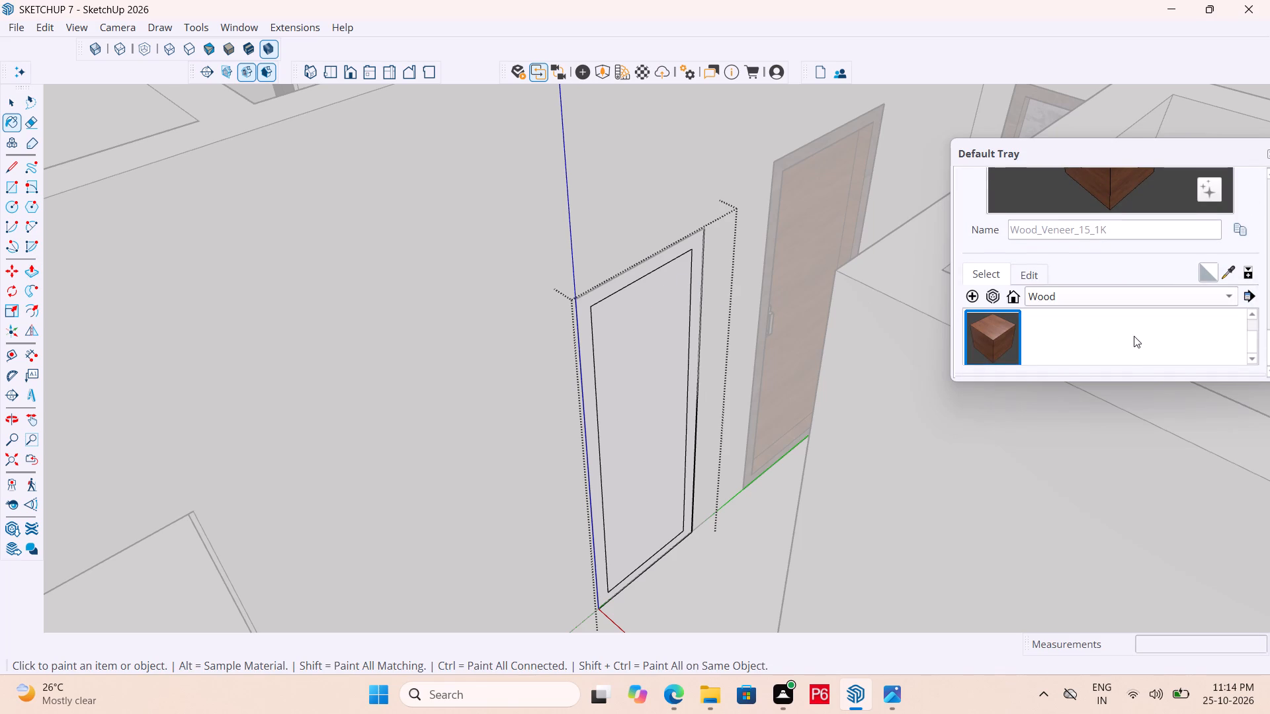
{"action": "scroll", "coordinate": [1134, 336], "scroll_direction": "up", "scroll_amount": 1}
{"action": "left_click", "coordinate": [1173, 340]}
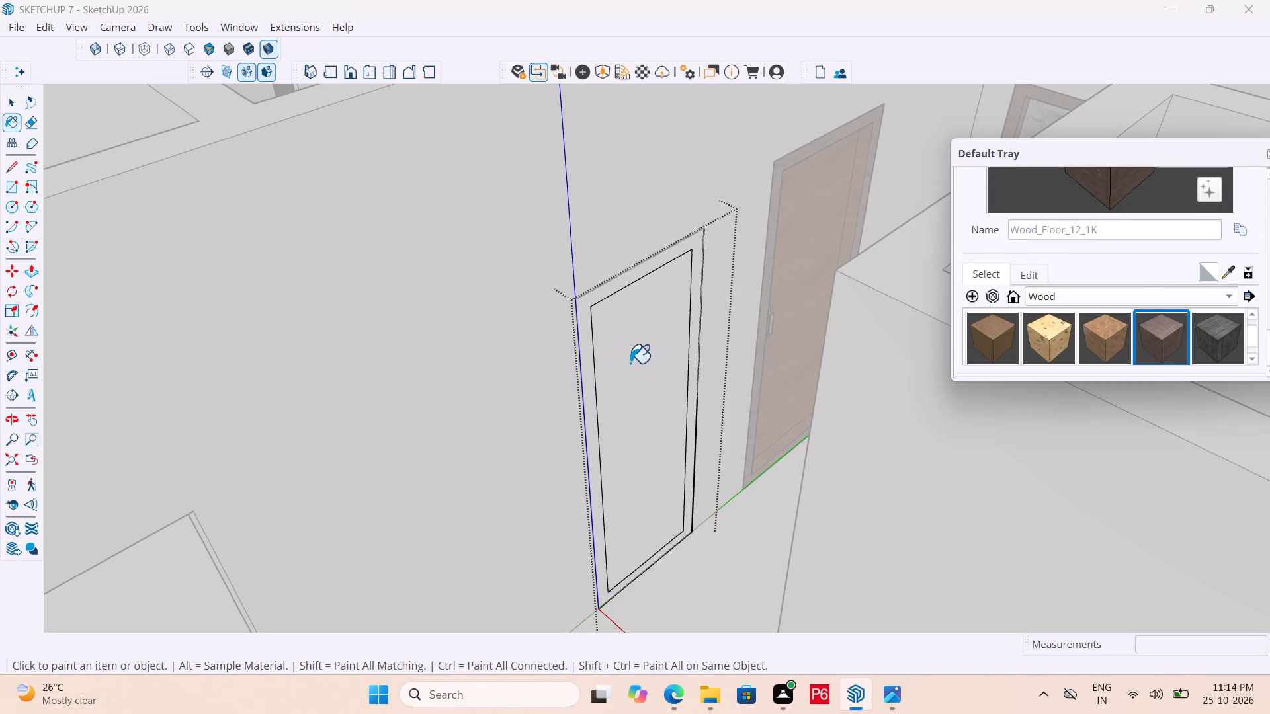
{"action": "left_click", "coordinate": [579, 316]}
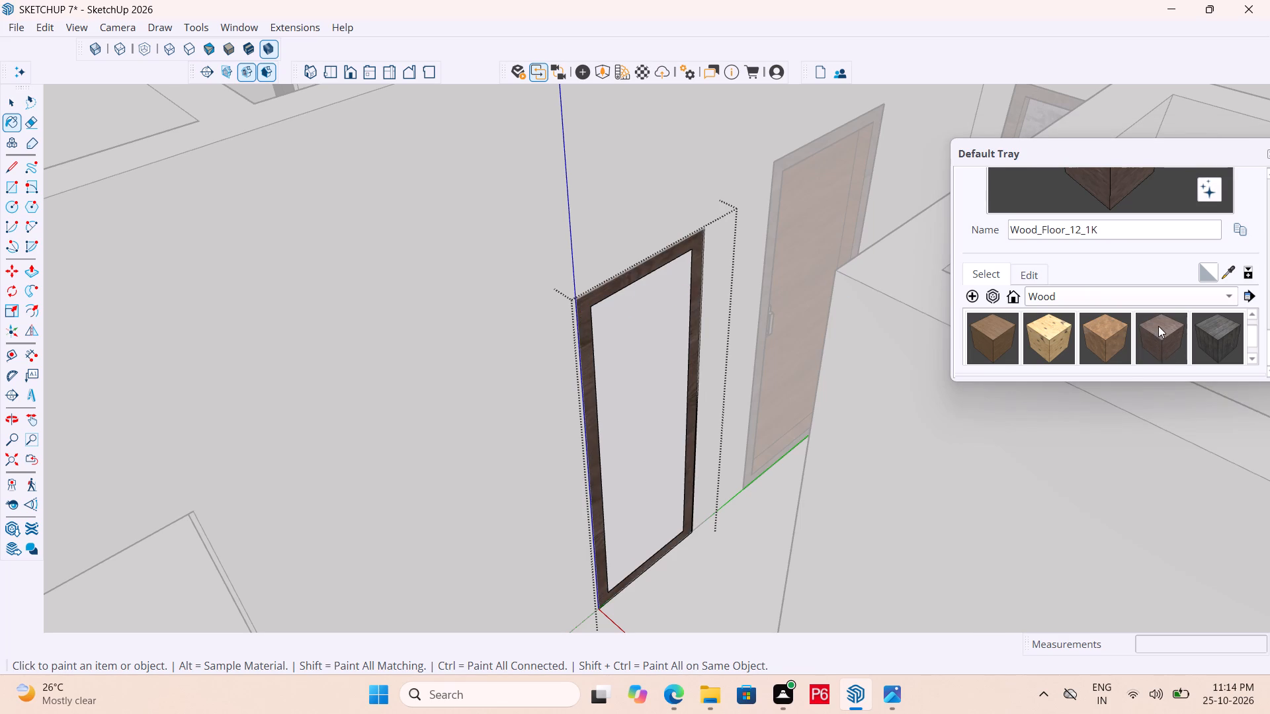
Paint the door's inner panel with Wood_Veneer_15_1K on both its front and back faces.
{"action": "scroll", "coordinate": [1013, 341], "scroll_direction": "down", "scroll_amount": 2}
{"action": "left_click", "coordinate": [995, 331]}
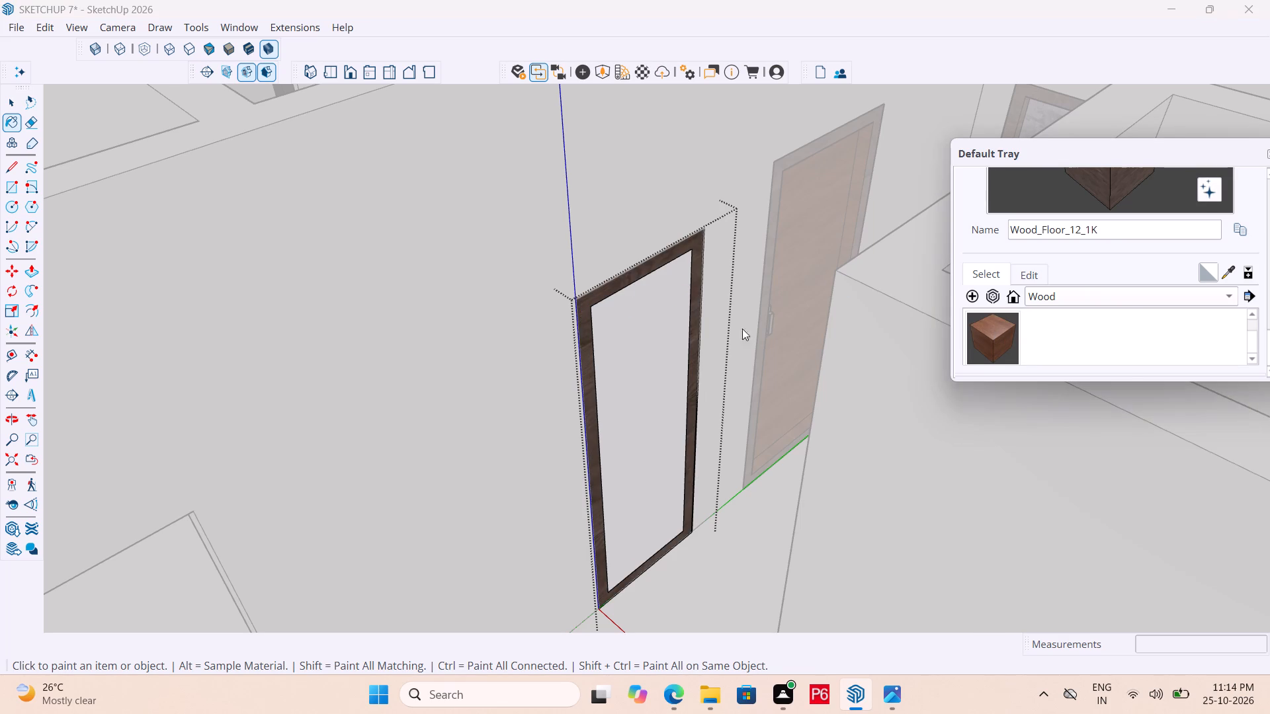
{"action": "left_click", "coordinate": [636, 323]}
{"action": "middle_click_drag", "start_coordinate": [592, 336], "coordinate": [619, 343]}
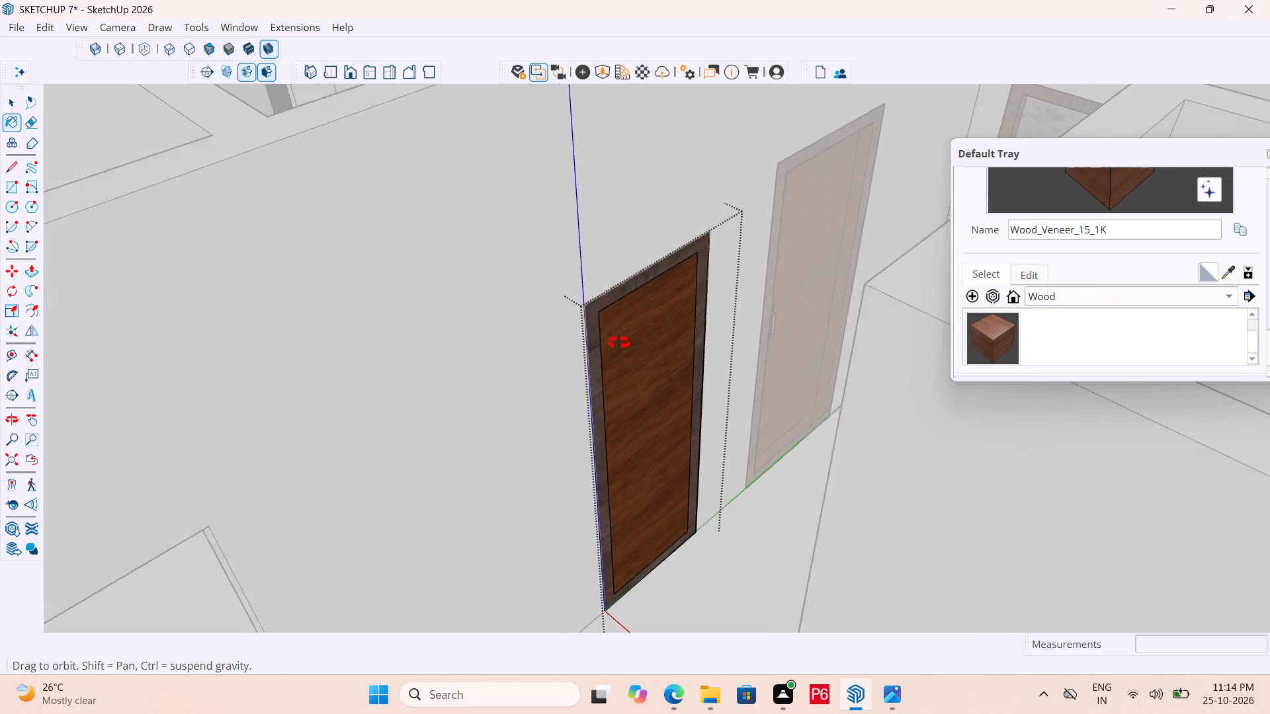
{"action": "middle_click_drag", "start_coordinate": [619, 343], "coordinate": [1086, 400]}
{"action": "scroll", "coordinate": [807, 409], "scroll_direction": "down", "scroll_amount": 5}
{"action": "middle_click_drag", "start_coordinate": [860, 404], "coordinate": [908, 412]}
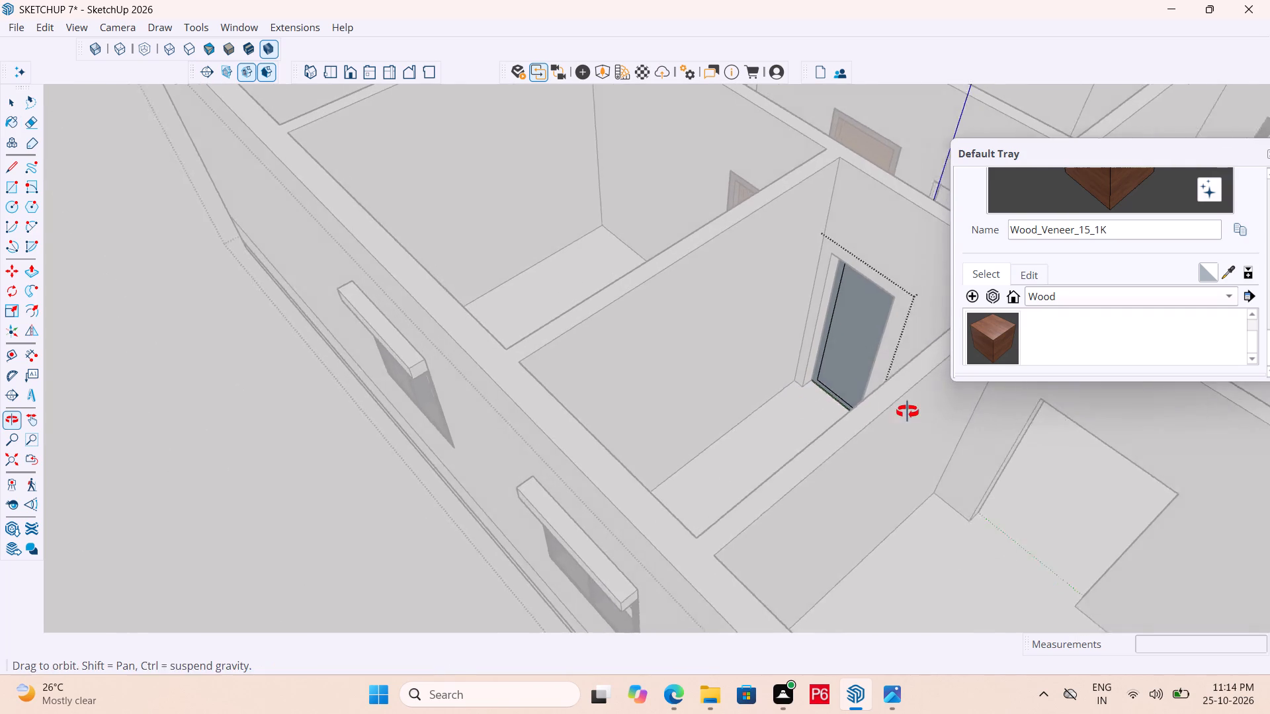
{"action": "middle_click_drag", "start_coordinate": [908, 412], "coordinate": [920, 412]}
{"action": "scroll", "coordinate": [858, 294], "scroll_direction": "up", "scroll_amount": 5}
{"action": "left_click", "coordinate": [839, 284]}
Paint the back face of the door frame with Wood_Floor_12_1K.
{"action": "middle_click_drag", "start_coordinate": [659, 327], "coordinate": [683, 325]}
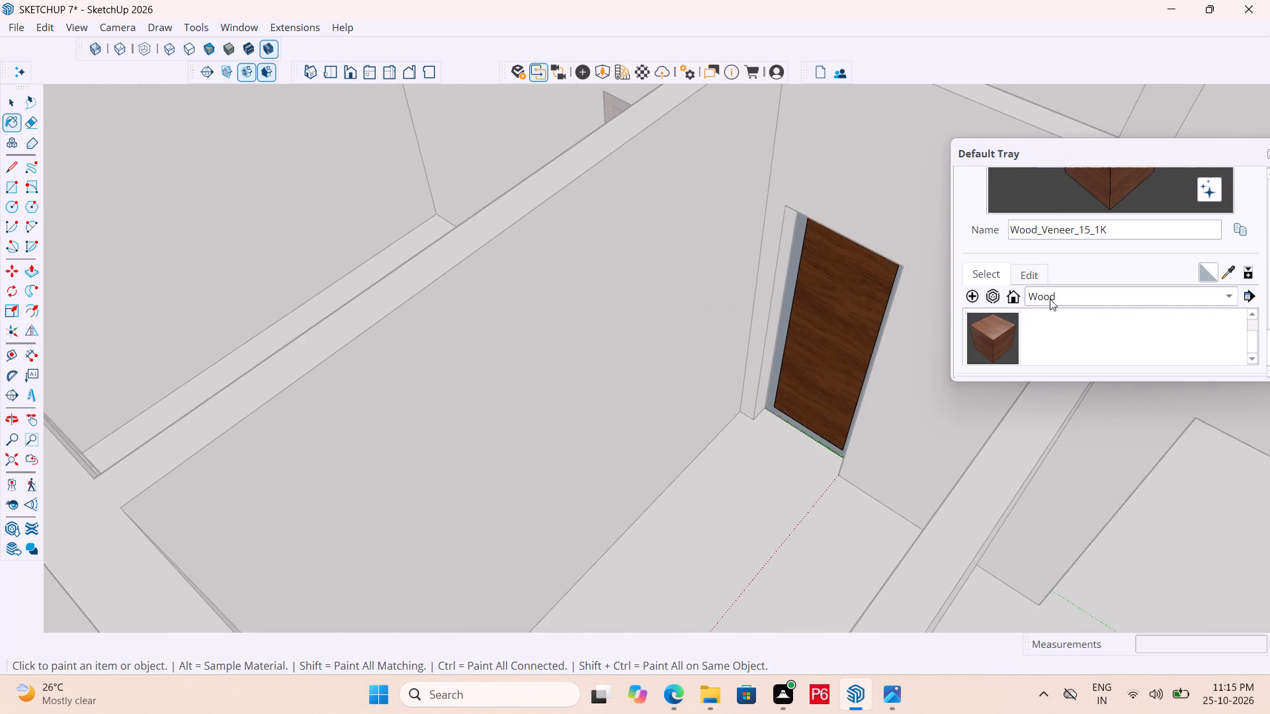
{"action": "left_click", "coordinate": [1064, 296]}
{"action": "left_click", "coordinate": [1036, 322]}
{"action": "scroll", "coordinate": [1122, 347], "scroll_direction": "up", "scroll_amount": 2}
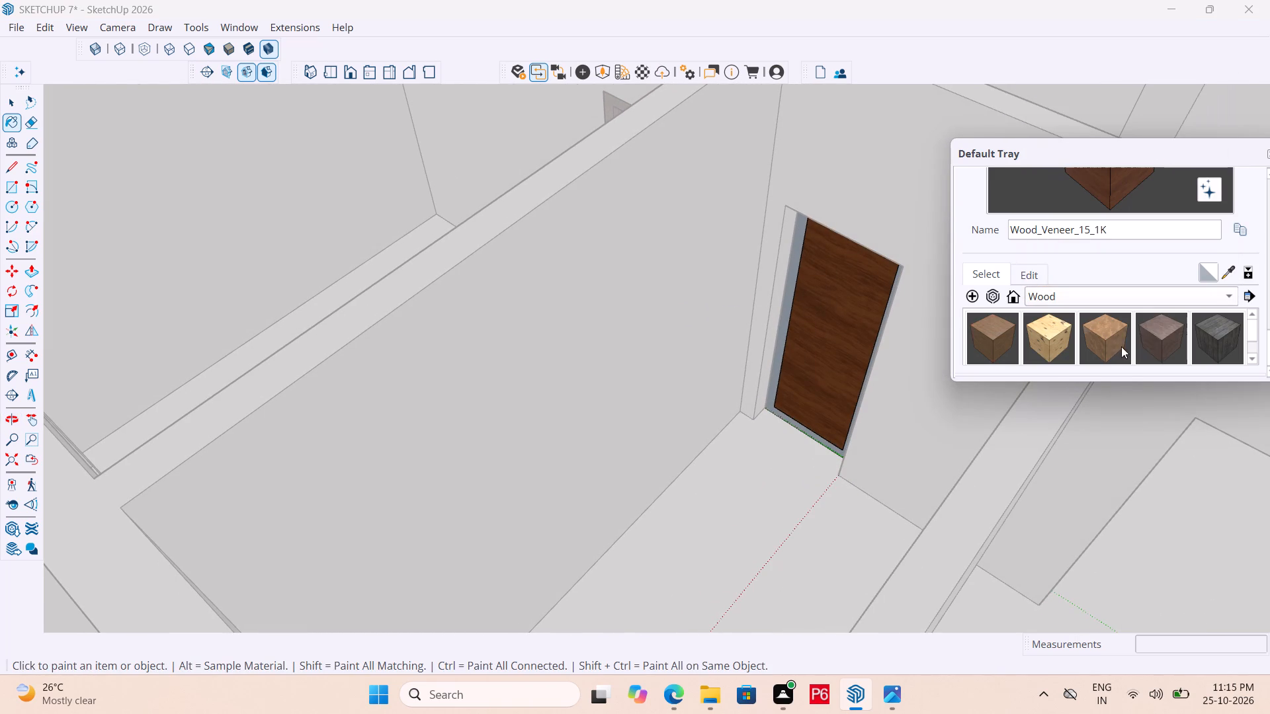
{"action": "left_click", "coordinate": [1163, 337]}
{"action": "scroll", "coordinate": [782, 300], "scroll_direction": "up", "scroll_amount": 6}
{"action": "left_click", "coordinate": [795, 274]}
Save the model with the painted door.
{"action": "scroll", "coordinate": [673, 345], "scroll_direction": "down", "scroll_amount": 7}
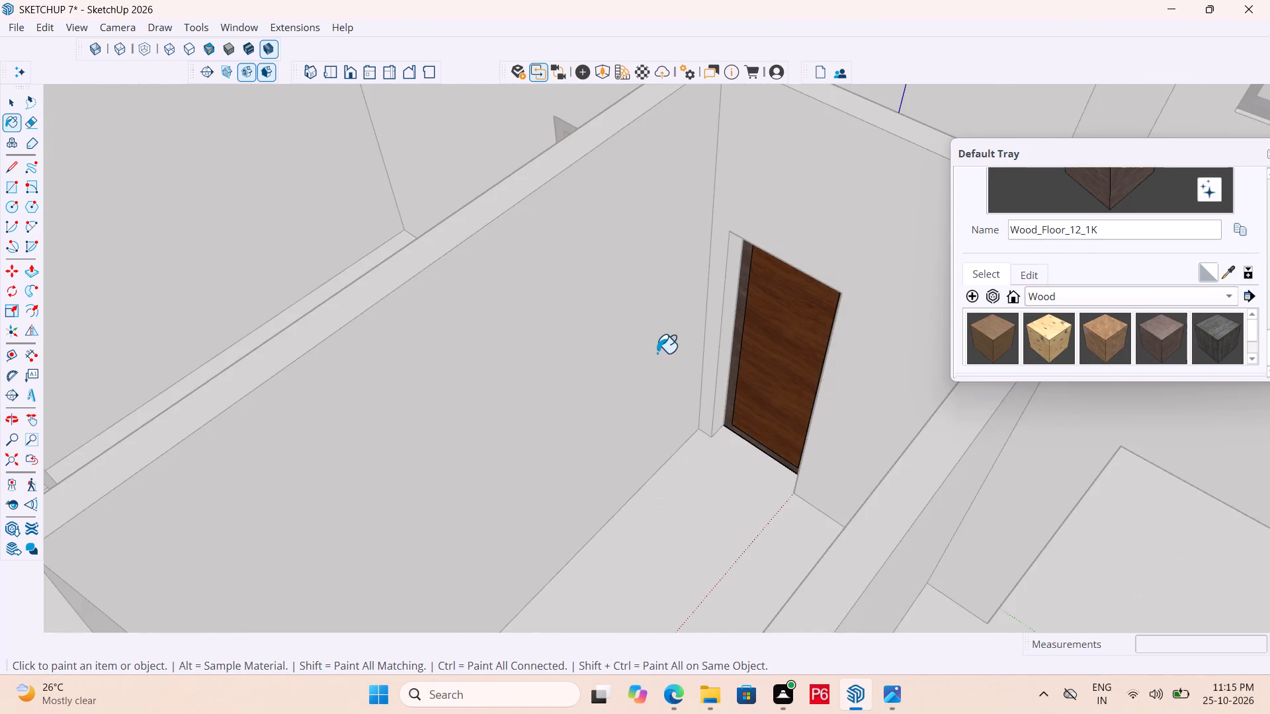
{"action": "scroll", "coordinate": [718, 353], "scroll_direction": "down", "scroll_amount": 6}
{"action": "middle_click_drag", "start_coordinate": [951, 391], "coordinate": [422, 386]}
{"action": "middle_click_drag", "start_coordinate": [716, 416], "coordinate": [617, 393]}
{"action": "scroll", "coordinate": [605, 428], "scroll_direction": "up", "scroll_amount": 3}
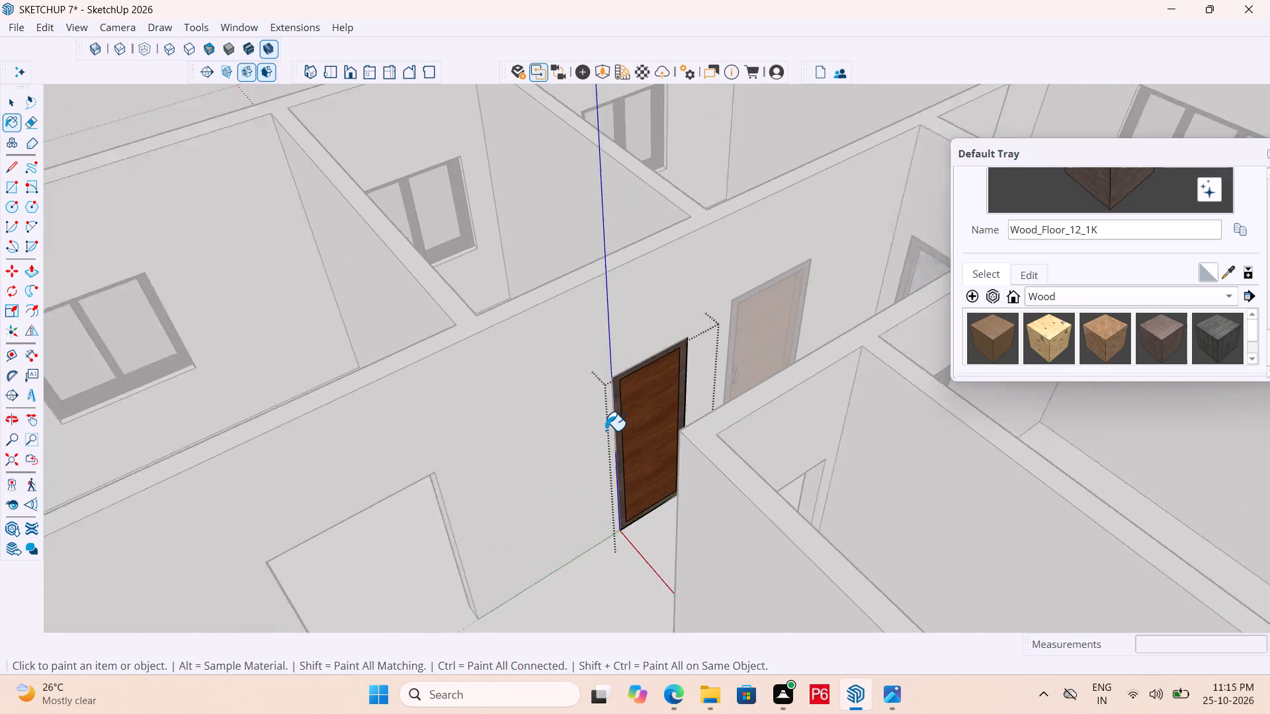
{"action": "scroll", "coordinate": [605, 430], "scroll_direction": "up", "scroll_amount": 2}
{"action": "key", "text": "ctrl+s"}
{"action": "key", "text": "ctrl+s"}
{"action": "key", "text": "ctrl+s"}
{"action": "key", "text": "ctrl+s"}
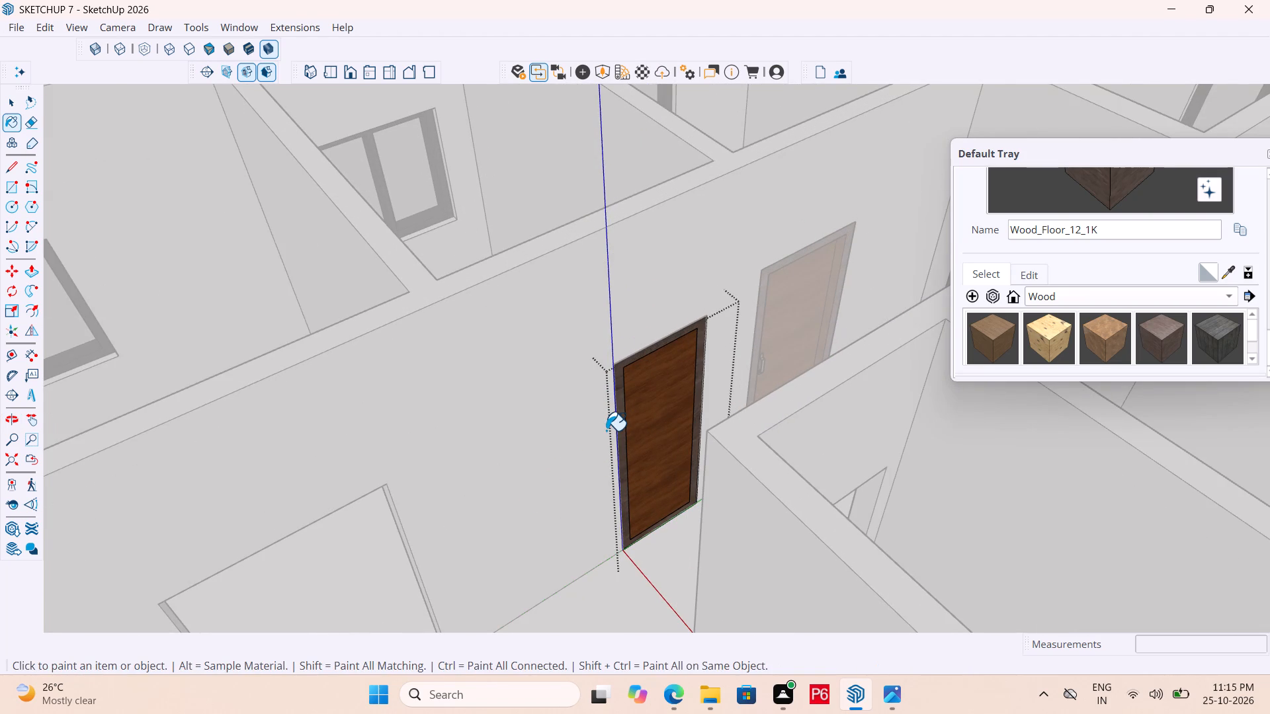
{"action": "key", "text": "ctrl+s"}
Push/Pull the door frame's front face outward by 3".
{"action": "key", "text": "p"}
{"action": "scroll", "coordinate": [620, 462], "scroll_direction": "up", "scroll_amount": 4}
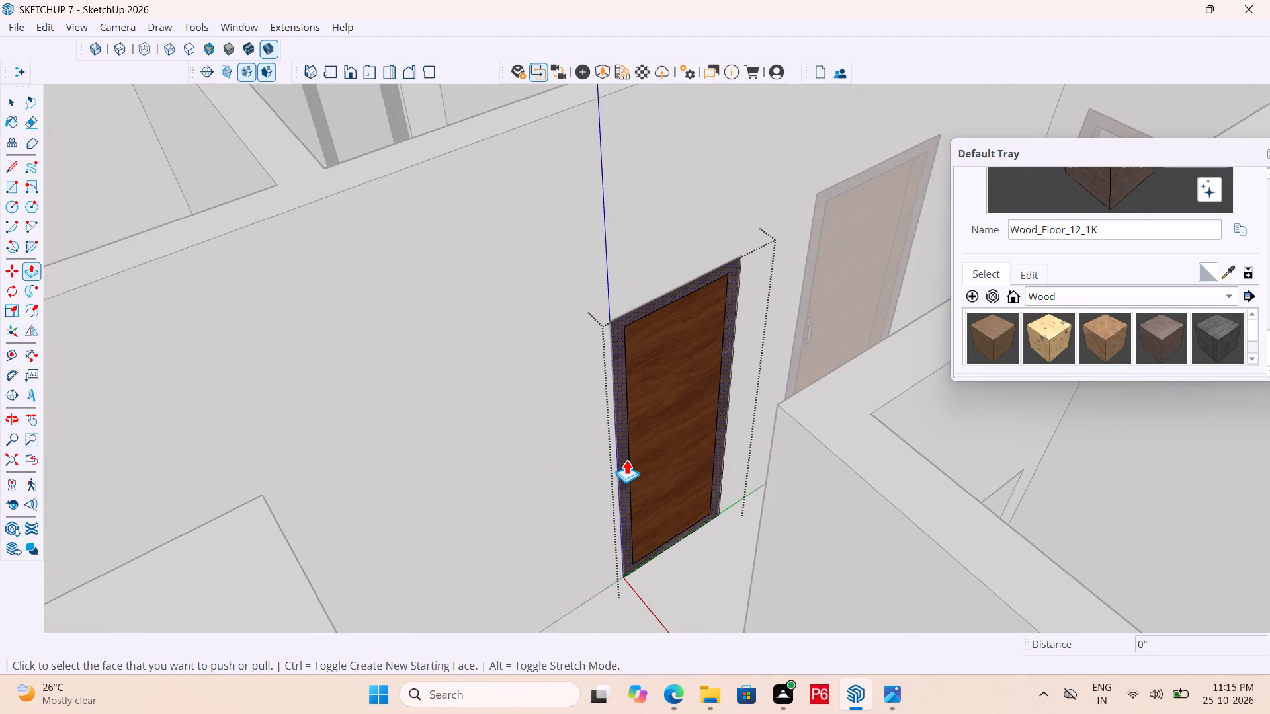
{"action": "left_click", "coordinate": [625, 461]}
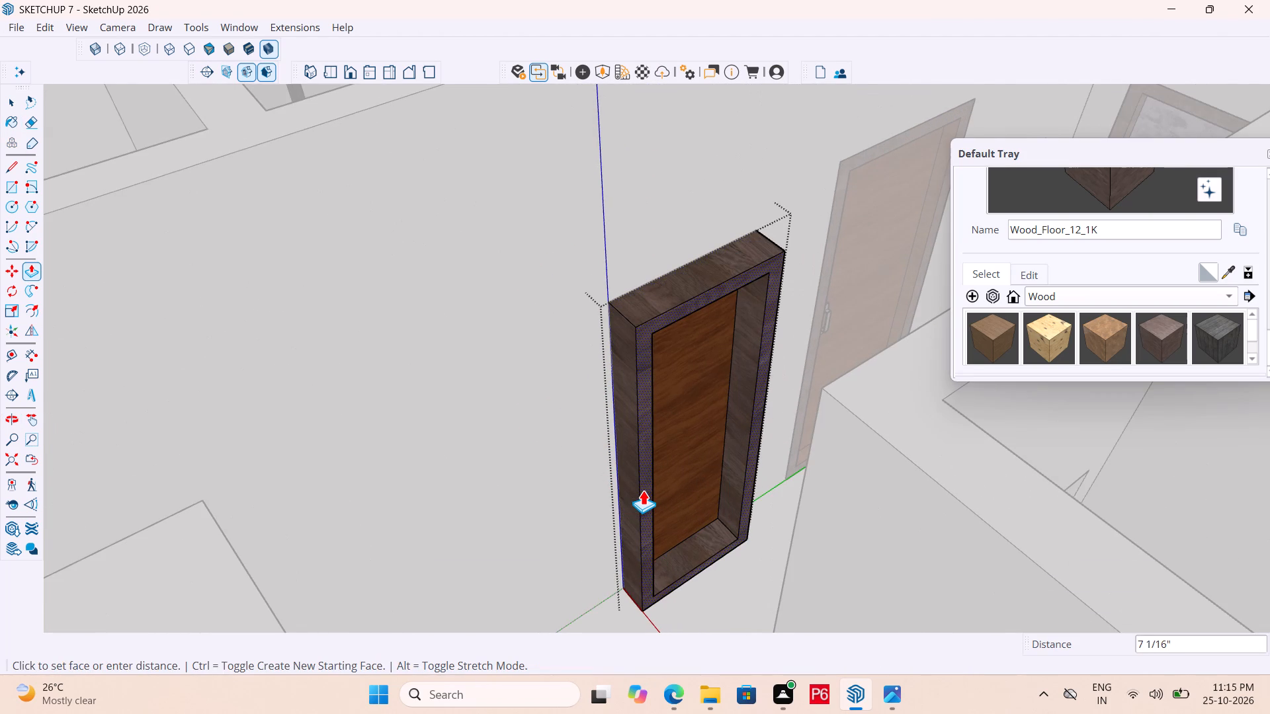
{"action": "type", "text": "3\""}
{"action": "key", "text": "Return"}
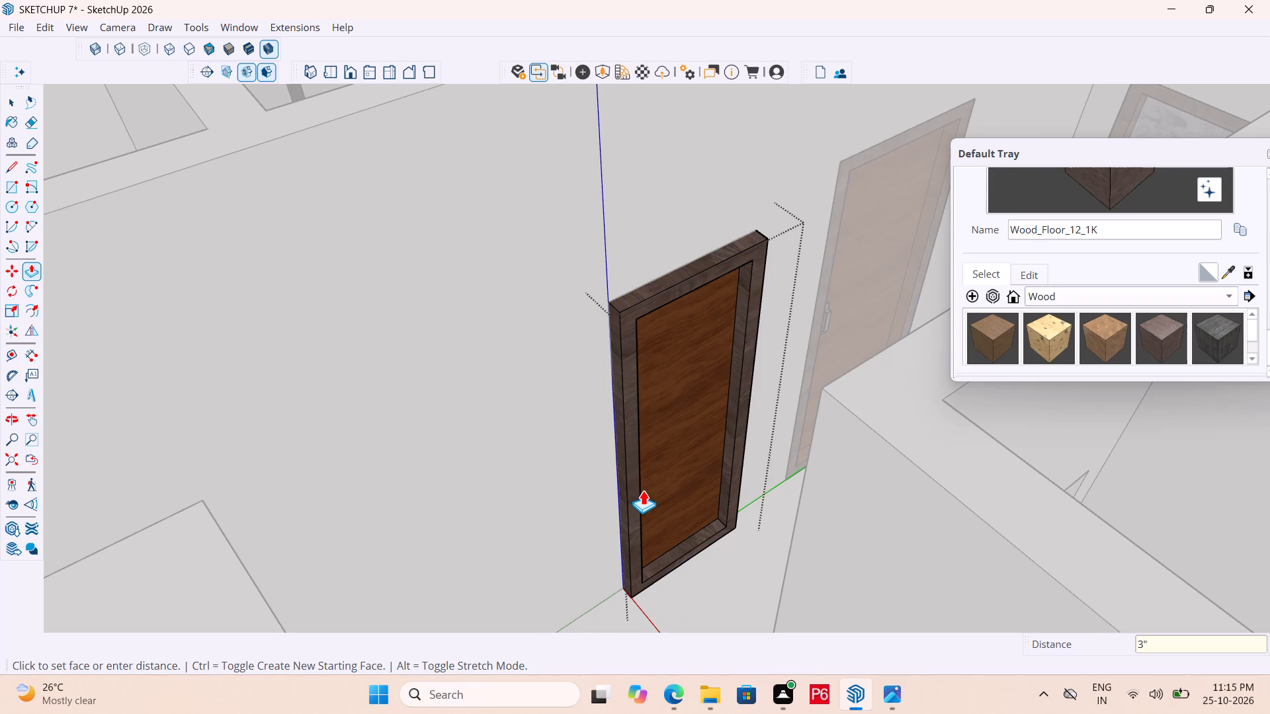
Push/Pull the door frame's front face outward by a further 2".
{"action": "scroll", "coordinate": [634, 420], "scroll_direction": "up", "scroll_amount": 3}
{"action": "left_click", "coordinate": [634, 420]}
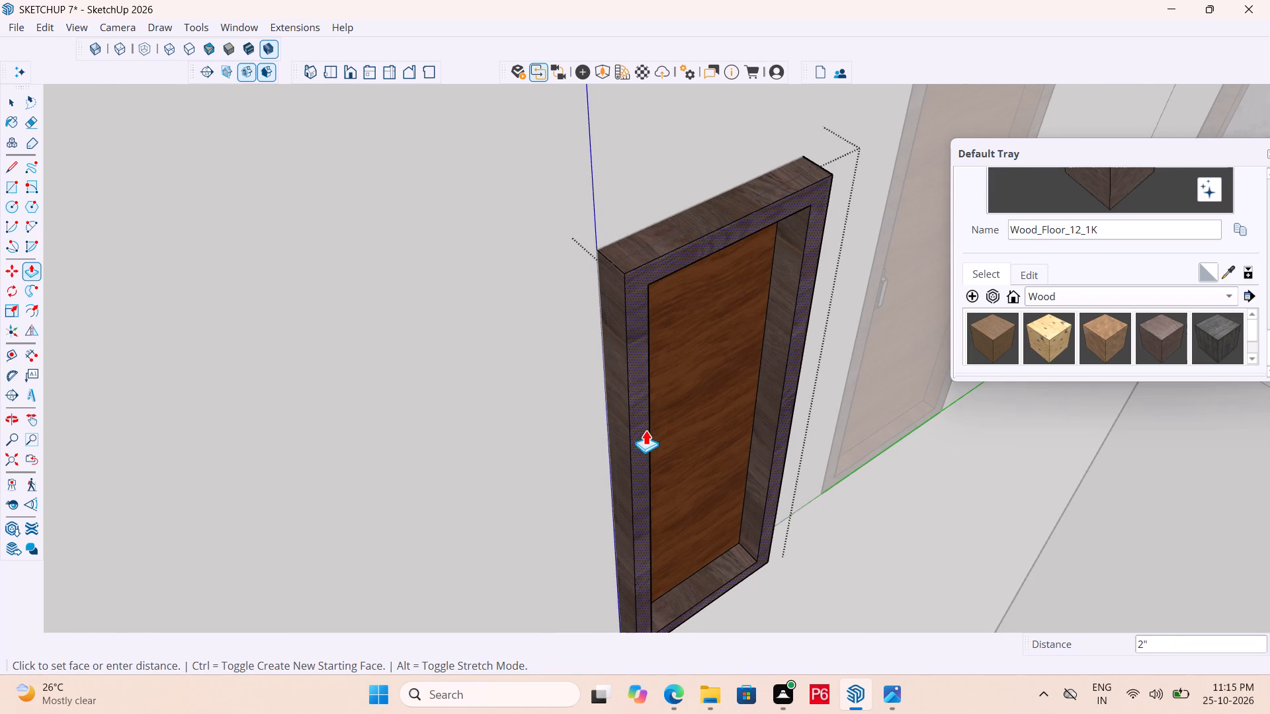
{"action": "type", "text": "2\""}
{"action": "key", "text": "Return"}
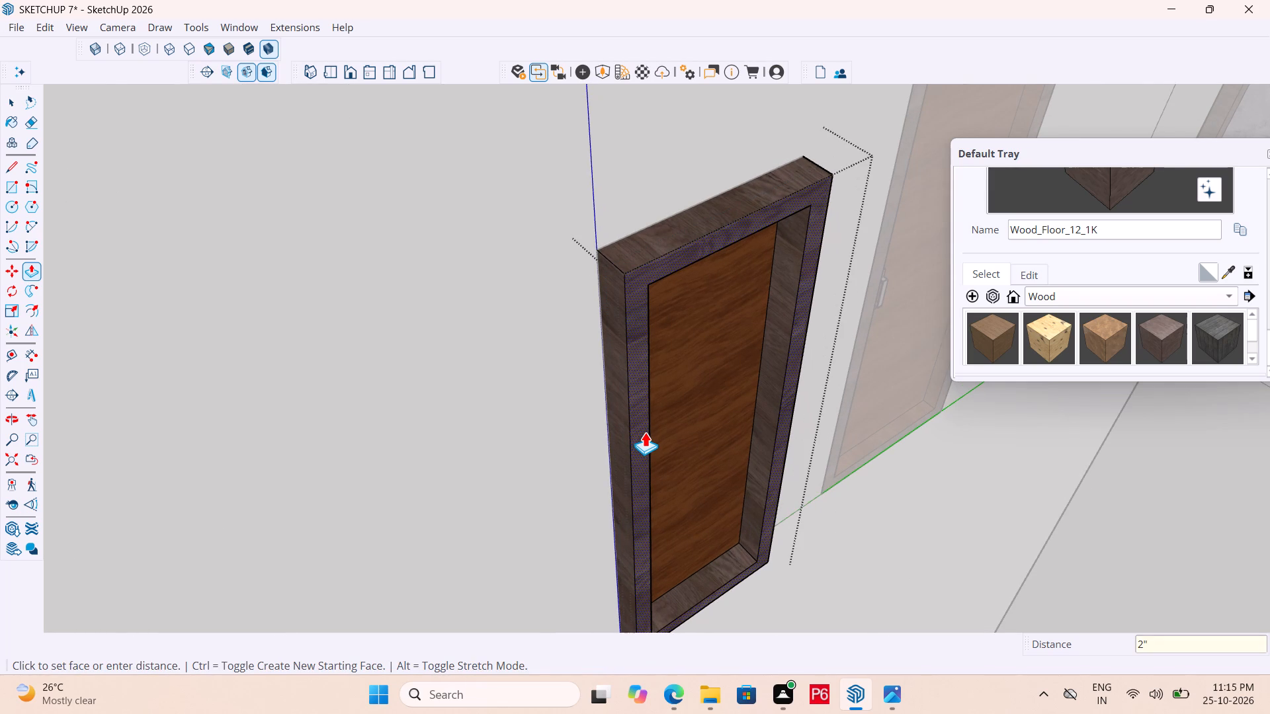
{"action": "key", "text": "Return"}
{"action": "scroll", "coordinate": [478, 393], "scroll_direction": "down", "scroll_amount": 5}
{"action": "key", "text": "space"}
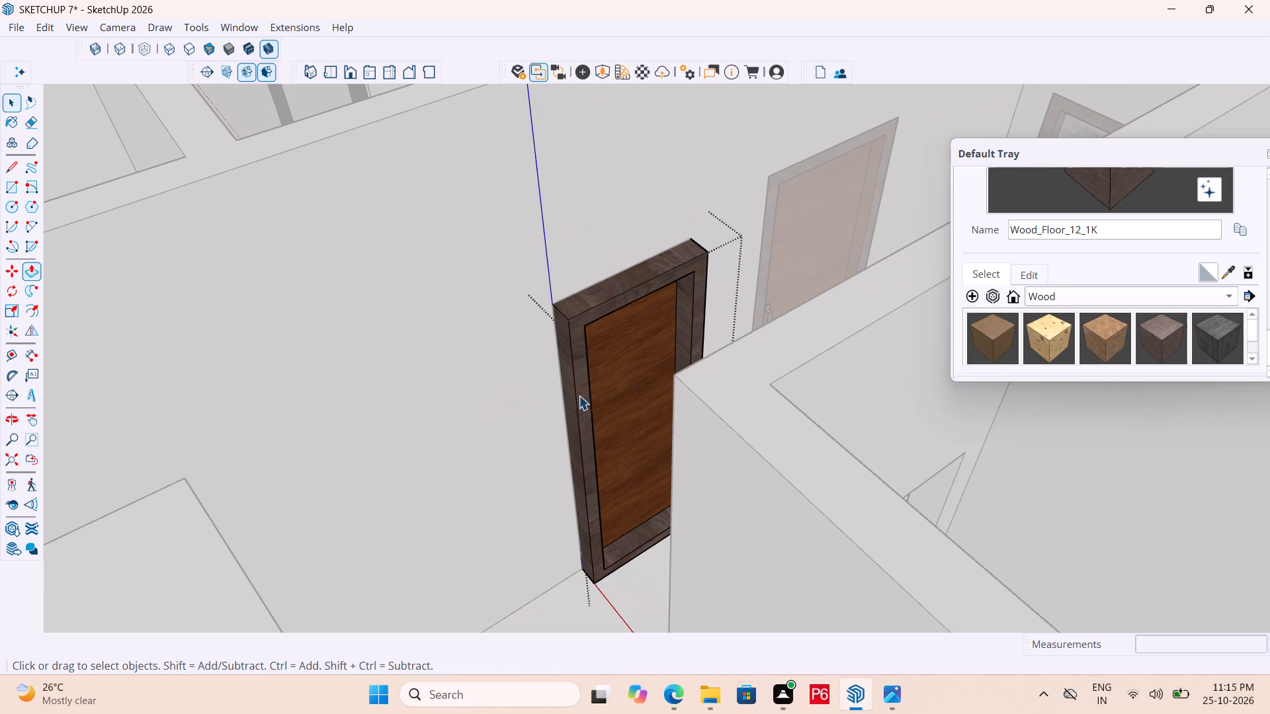
Leave the door group and move the whole door 2 1/2" back into the wall opening from its bottom corner.
{"action": "scroll", "coordinate": [685, 399], "scroll_direction": "down", "scroll_amount": 1}
{"action": "middle_click_drag", "start_coordinate": [685, 399], "coordinate": [726, 420]}
{"action": "left_click", "coordinate": [630, 535]}
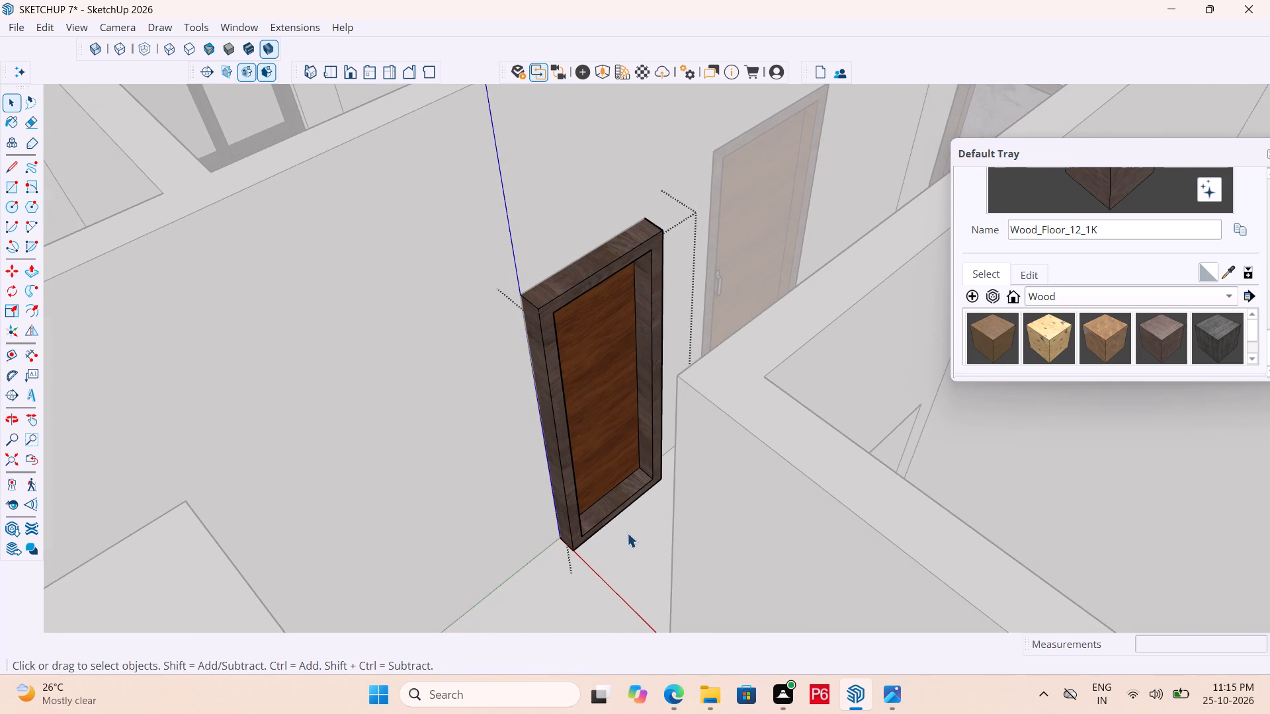
{"action": "double_click", "coordinate": [569, 537]}
{"action": "left_click", "coordinate": [590, 539]}
{"action": "left_click", "coordinate": [580, 529]}
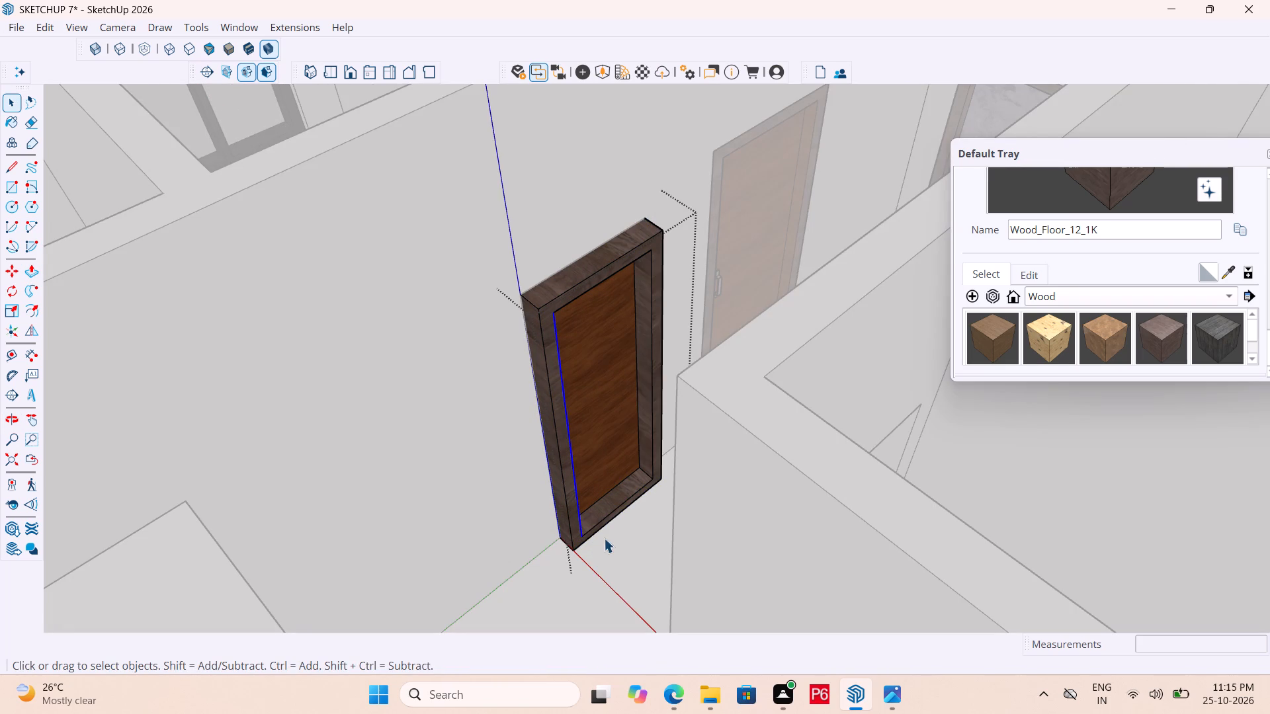
{"action": "left_click", "coordinate": [604, 538]}
{"action": "left_click", "coordinate": [628, 535]}
{"action": "left_click", "coordinate": [589, 523]}
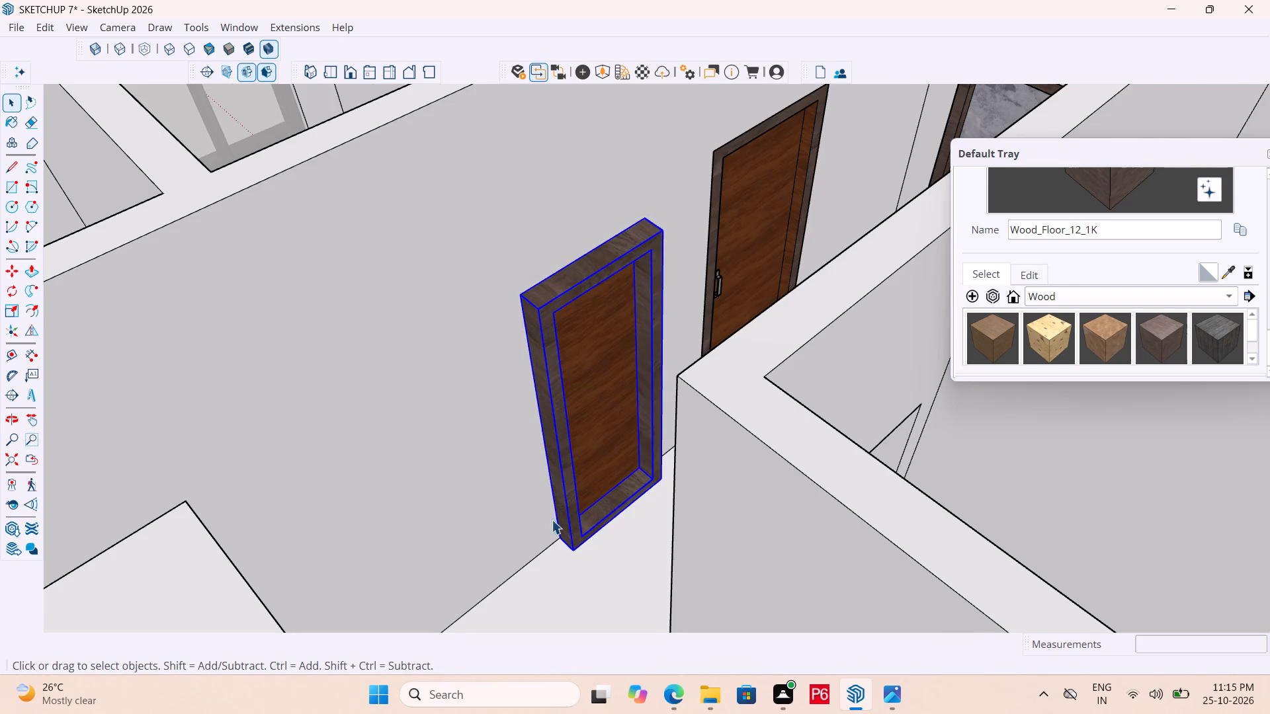
{"action": "scroll", "coordinate": [677, 495], "scroll_direction": "down", "scroll_amount": 6}
{"action": "middle_click_drag", "start_coordinate": [498, 494], "coordinate": [507, 512]}
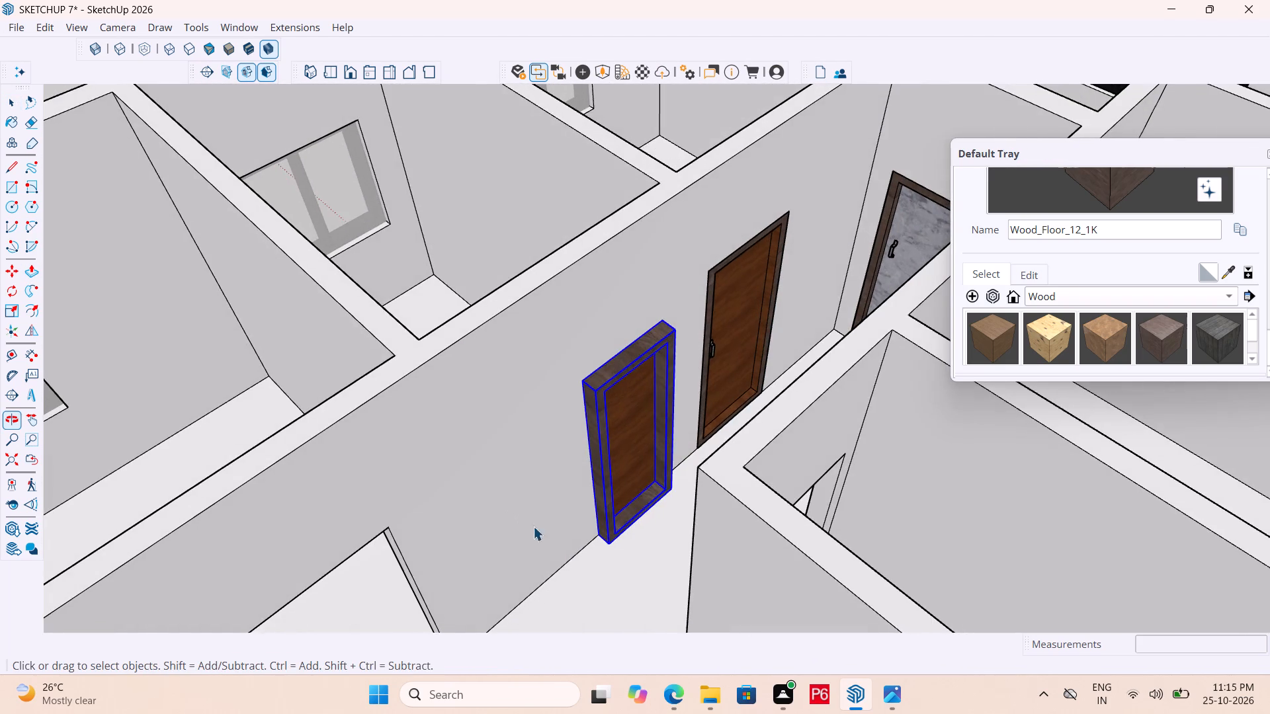
{"action": "scroll", "coordinate": [644, 612], "scroll_direction": "up", "scroll_amount": 3}
{"action": "key", "text": "m"}
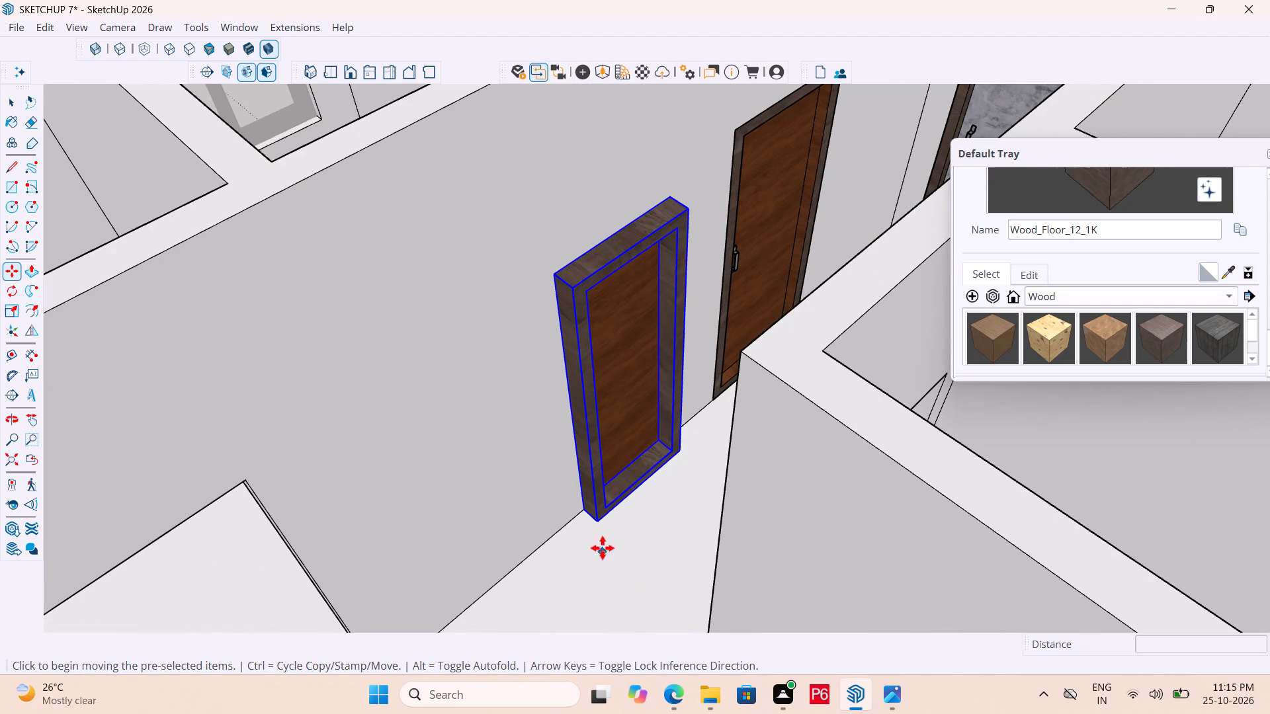
{"action": "left_click", "coordinate": [603, 524]}
{"action": "left_click", "coordinate": [594, 512]}
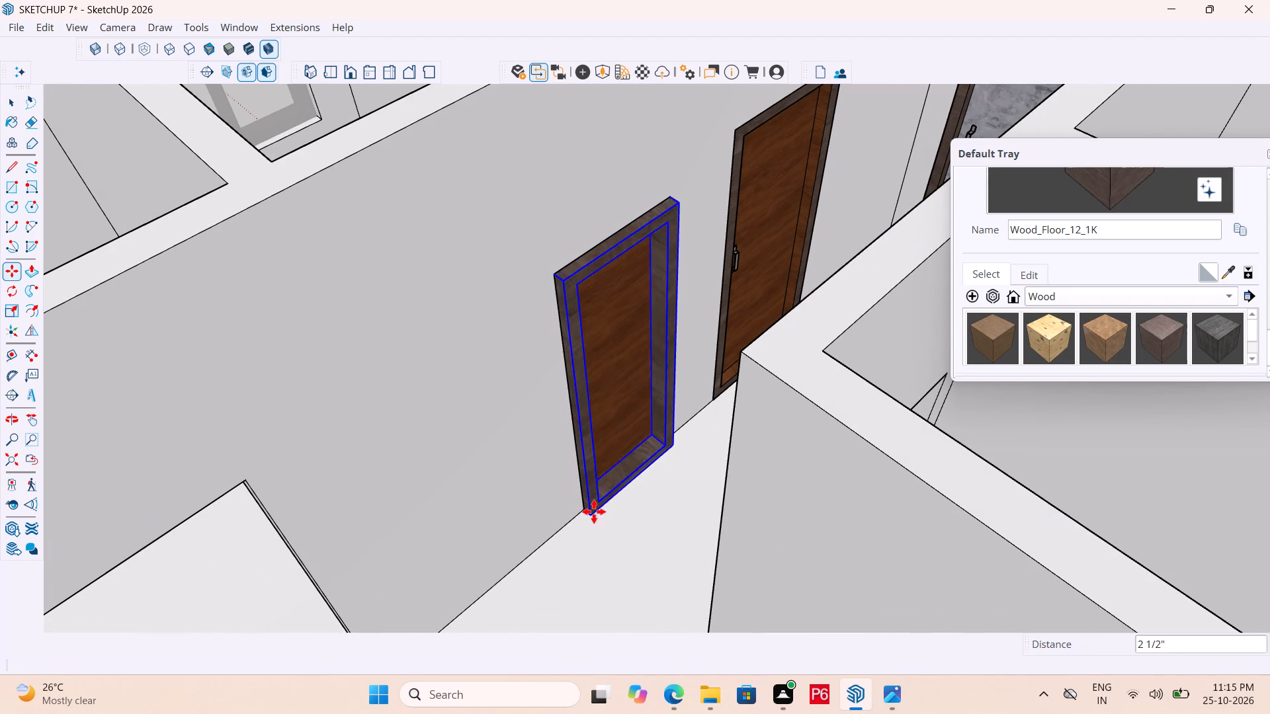
Save the model with the moved door.
{"action": "scroll", "coordinate": [581, 434], "scroll_direction": "down", "scroll_amount": 3}
{"action": "middle_click_drag", "start_coordinate": [597, 403], "coordinate": [528, 357]}
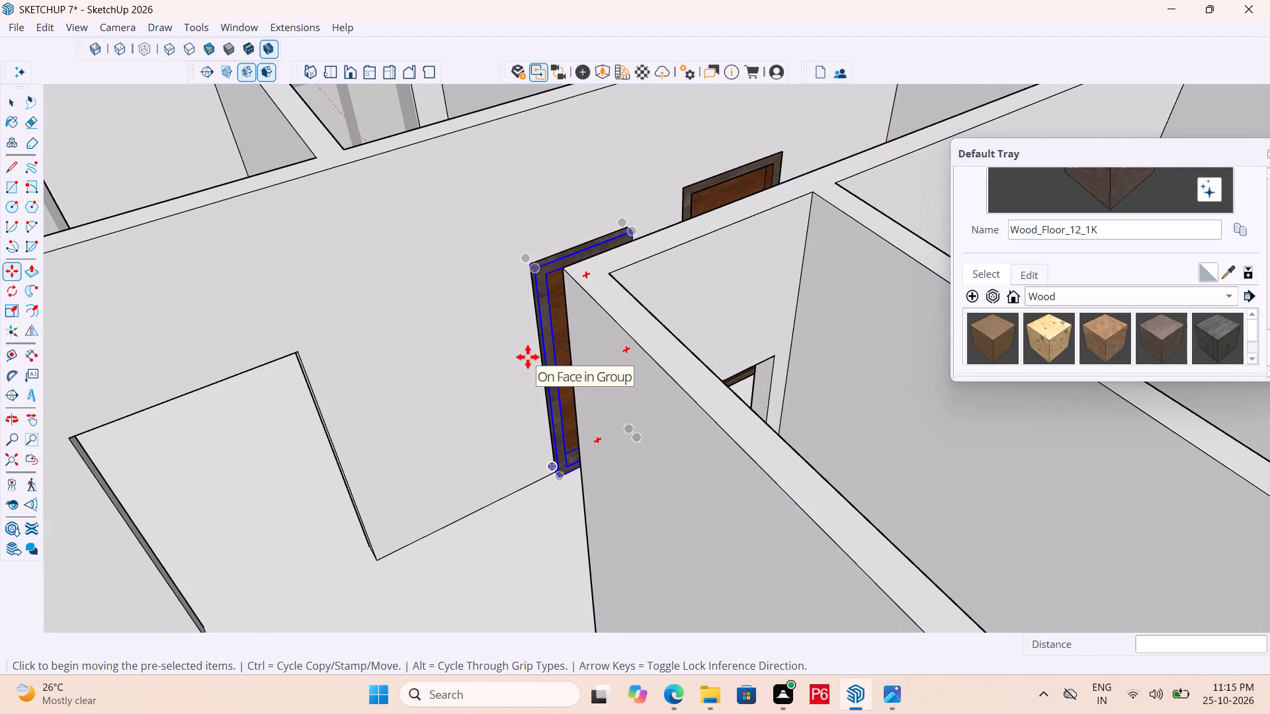
{"action": "key", "text": "ctrl+s"}
{"action": "key", "text": "ctrl+s"}
{"action": "key", "text": "ctrl+s"}
{"action": "key", "text": "ctrl+s"}
{"action": "key", "text": "ctrl+s"}
{"action": "key", "text": "ctrl+s"}
{"action": "key", "text": "ctrl+s"}
{"action": "key", "text": "ctrl+s"}
Move the door group another 2 1/2" into the opening, bringing its front bottom corner to the corridor wall's floor edge.
{"action": "scroll", "coordinate": [538, 366], "scroll_direction": "down", "scroll_amount": 1}
{"action": "key", "text": "space"}
{"action": "scroll", "coordinate": [580, 375], "scroll_direction": "down", "scroll_amount": 1}
{"action": "middle_click_drag", "start_coordinate": [581, 375], "coordinate": [681, 397]}
{"action": "double_click", "coordinate": [656, 453]}
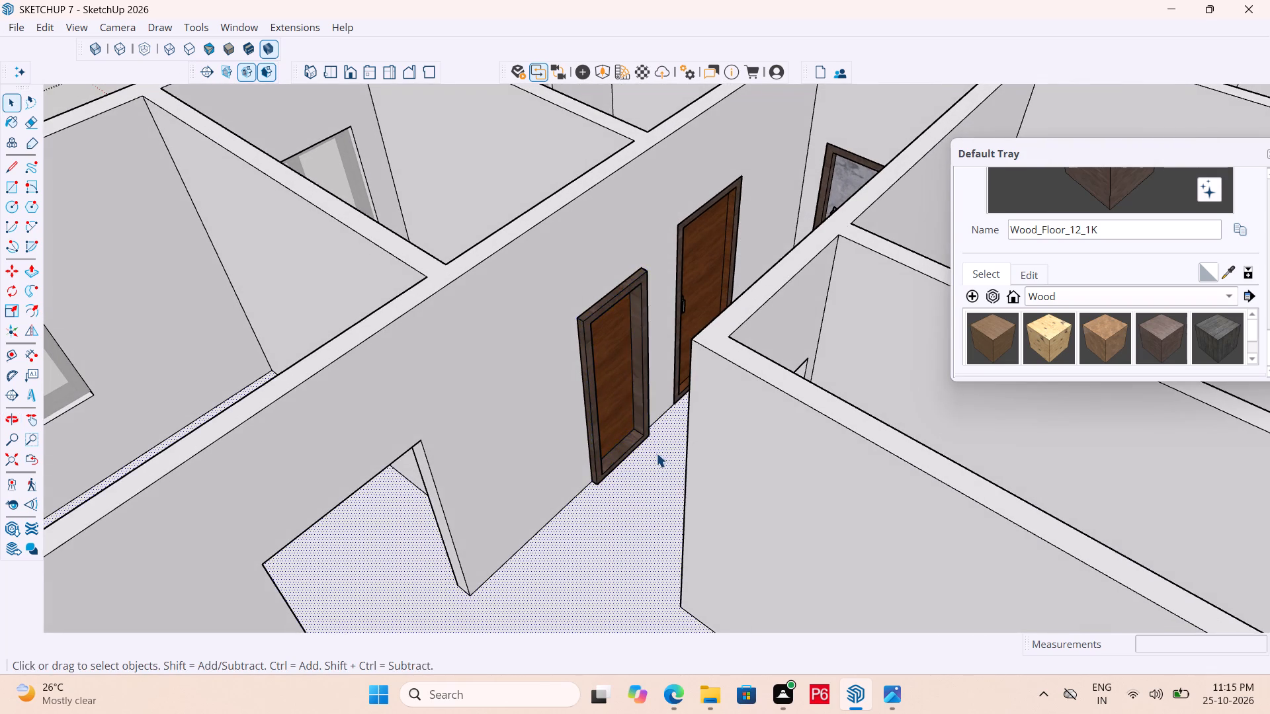
{"action": "scroll", "coordinate": [613, 354], "scroll_direction": "up", "scroll_amount": 5}
{"action": "scroll", "coordinate": [613, 514], "scroll_direction": "up", "scroll_amount": 2}
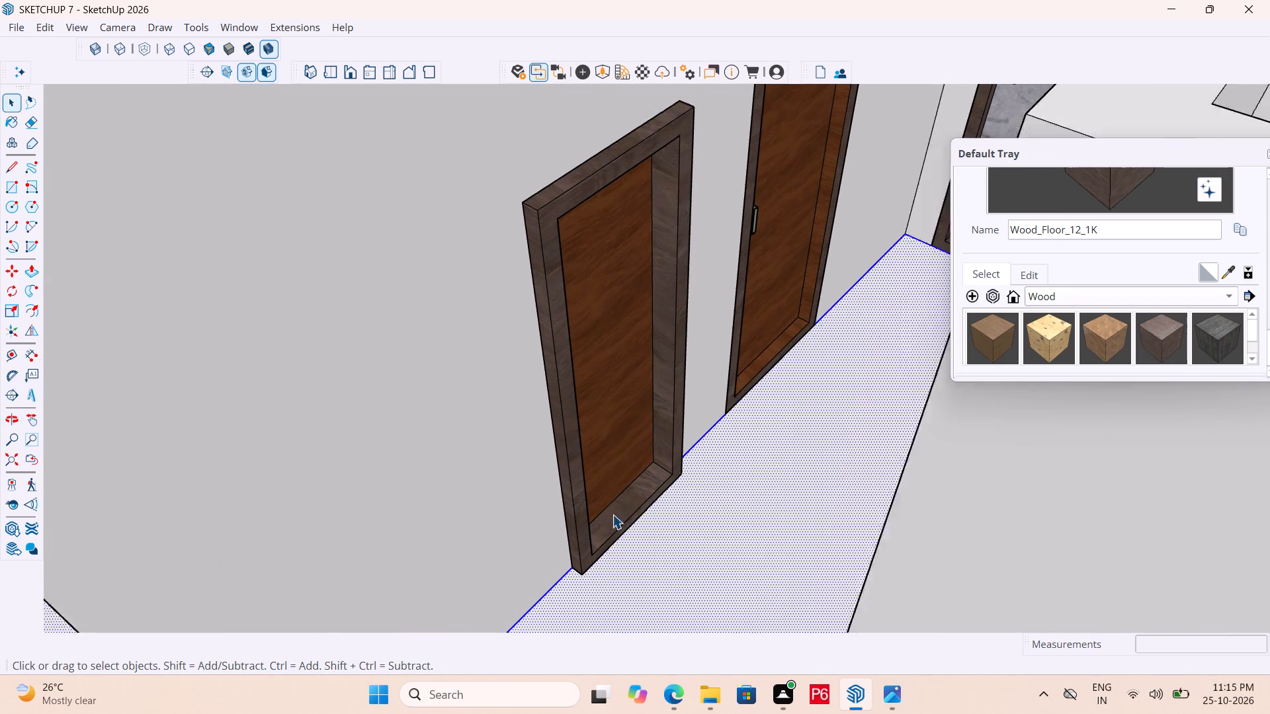
{"action": "scroll", "coordinate": [613, 514], "scroll_direction": "up", "scroll_amount": 1}
{"action": "left_click", "coordinate": [617, 530]}
{"action": "key", "text": "m"}
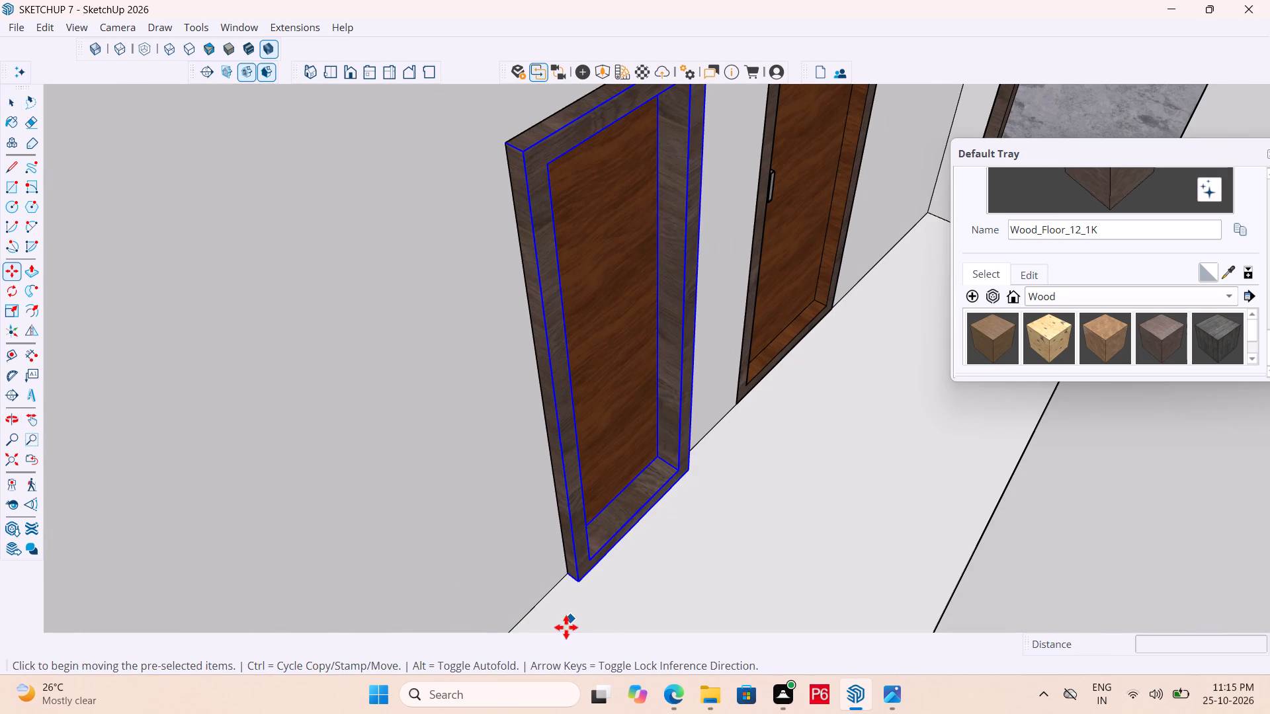
{"action": "scroll", "coordinate": [568, 613], "scroll_direction": "up", "scroll_amount": 3}
{"action": "left_click", "coordinate": [589, 578]}
{"action": "left_click", "coordinate": [570, 560]}
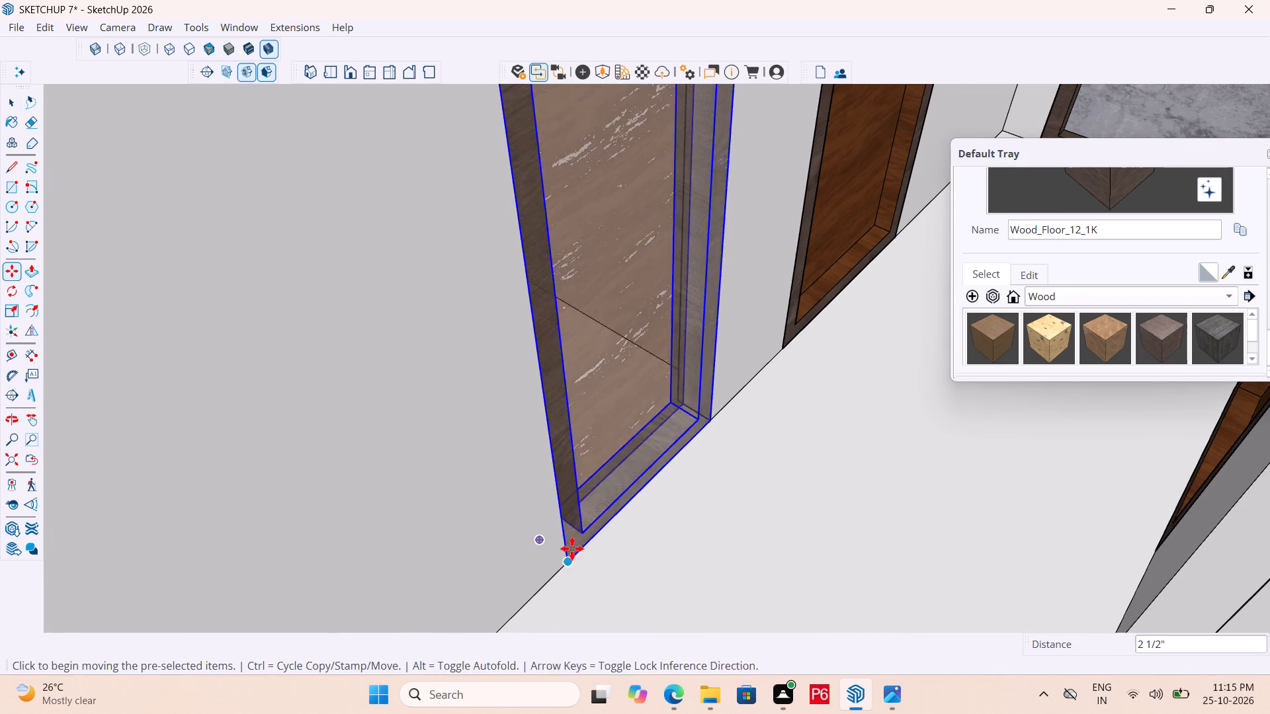
Save the model with the door set into its opening.
{"action": "scroll", "coordinate": [583, 512], "scroll_direction": "down", "scroll_amount": 4}
{"action": "key", "text": "ctrl+s"}
{"action": "key", "text": "ctrl+s"}
{"action": "key", "text": "ctrl+s"}
{"action": "key", "text": "ctrl+s"}
{"action": "key", "text": "ctrl+s"}
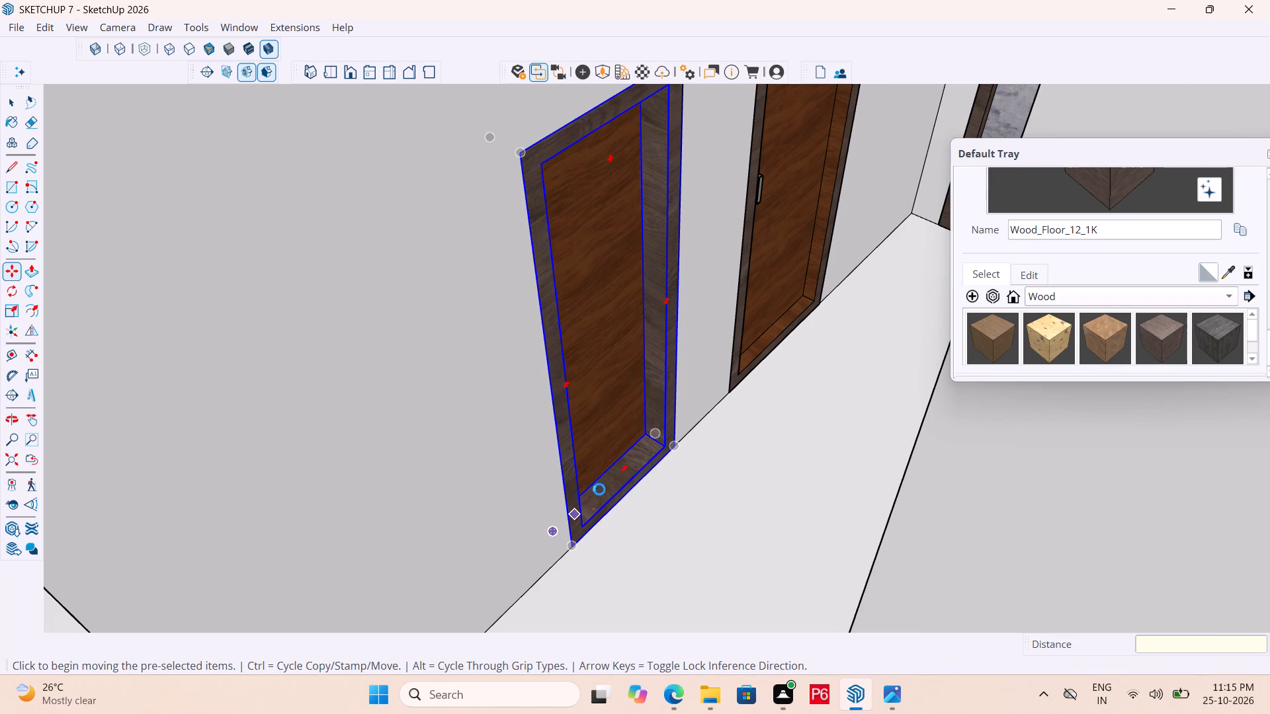
Examine the newly placed door in its wall opening from the room side and from the corridor.
{"action": "scroll", "coordinate": [679, 440], "scroll_direction": "down", "scroll_amount": 5}
{"action": "middle_click_drag", "start_coordinate": [535, 456], "coordinate": [1012, 523]}
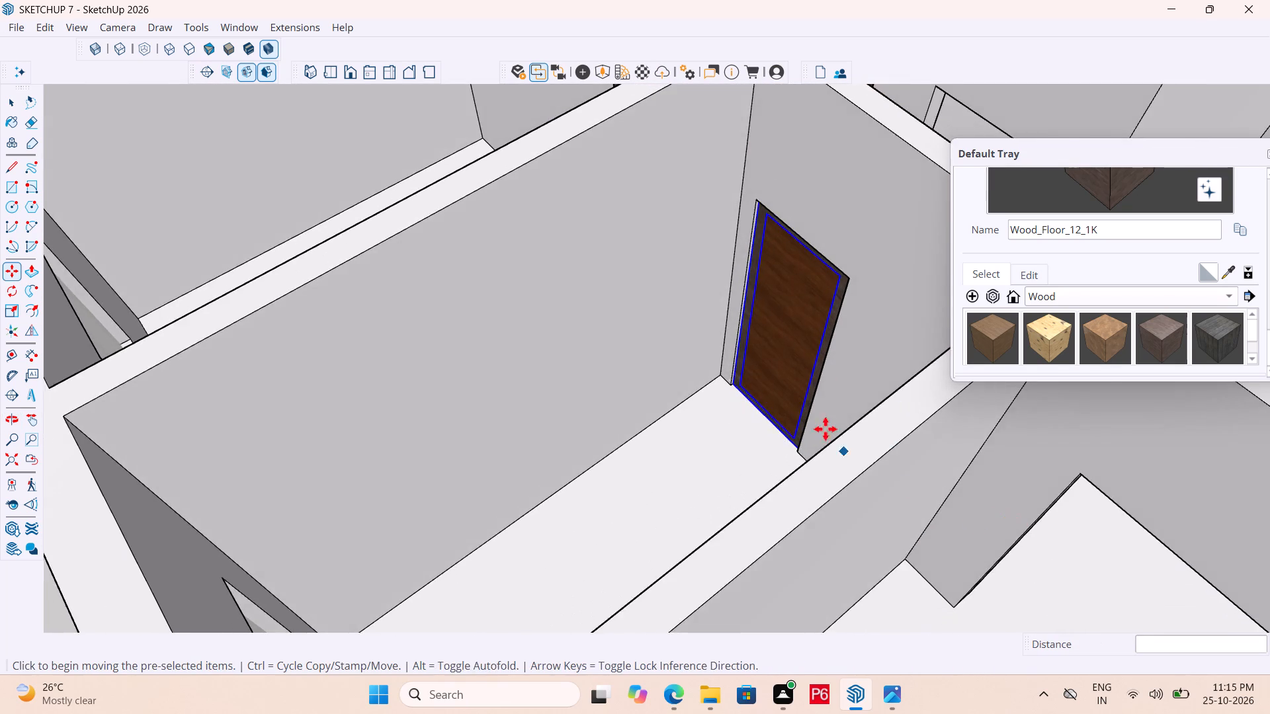
{"action": "scroll", "coordinate": [814, 290], "scroll_direction": "up", "scroll_amount": 6}
{"action": "scroll", "coordinate": [591, 314], "scroll_direction": "down", "scroll_amount": 7}
{"action": "scroll", "coordinate": [757, 377], "scroll_direction": "down", "scroll_amount": 5}
{"action": "middle_click_drag", "start_coordinate": [889, 433], "coordinate": [507, 416]}
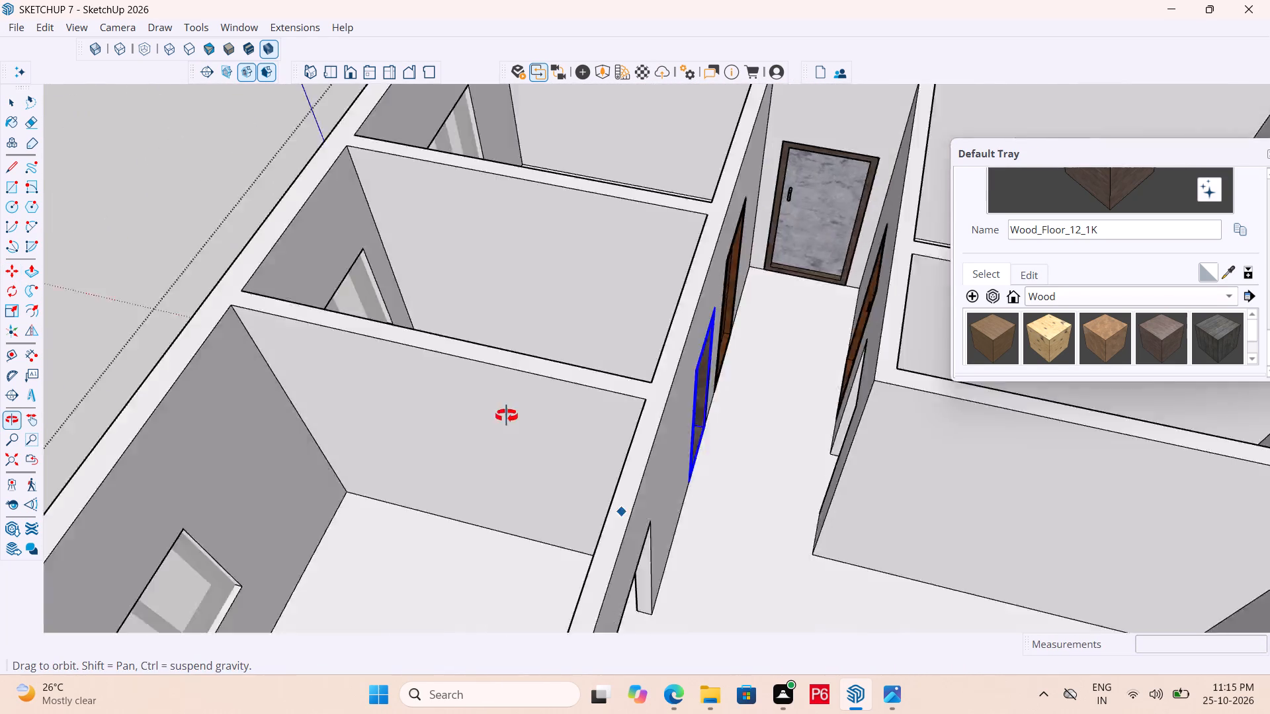
{"action": "middle_click_drag", "start_coordinate": [507, 416], "coordinate": [430, 390]}
{"action": "middle_click_drag", "start_coordinate": [719, 403], "coordinate": [679, 389]}
Clear the selection from the placed door and save the model.
{"action": "key", "text": "space"}
{"action": "left_click", "coordinate": [703, 459]}
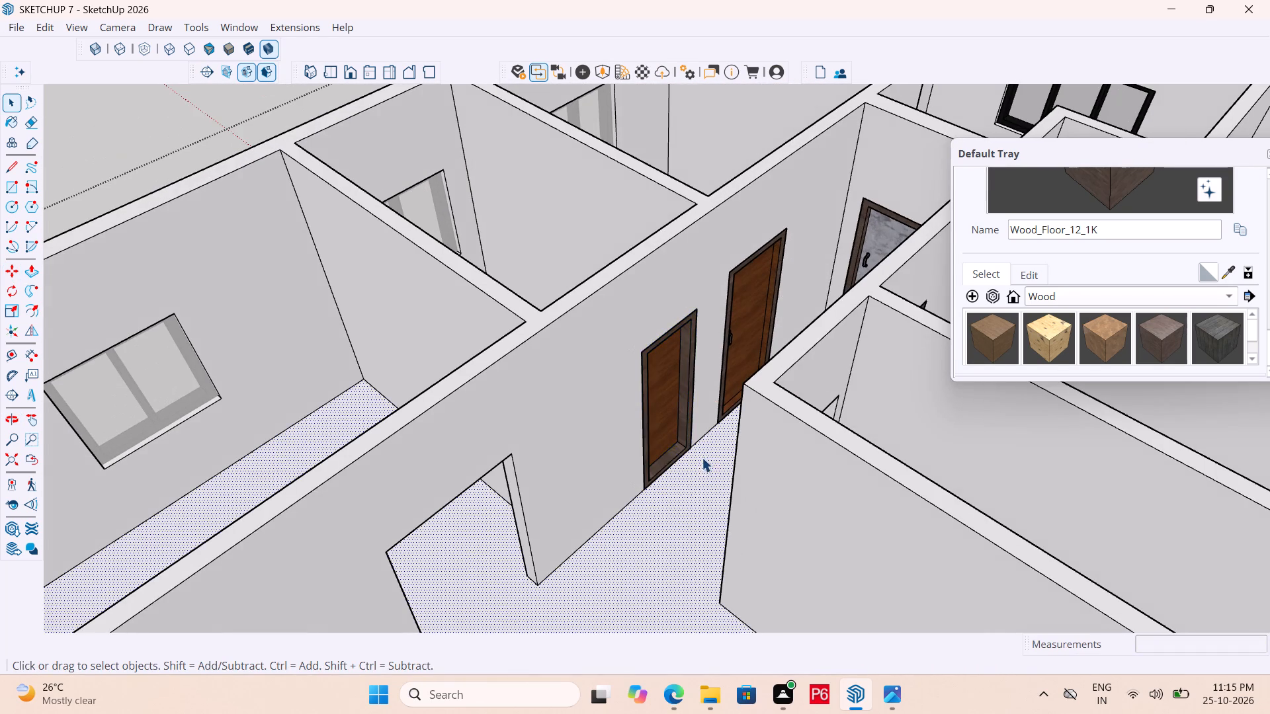
{"action": "scroll", "coordinate": [677, 418], "scroll_direction": "up", "scroll_amount": 2}
{"action": "key", "text": "ctrl+s"}
{"action": "key", "text": "ctrl+s"}
{"action": "key", "text": "ctrl+s"}
{"action": "key", "text": "ctrl+s"}
{"action": "key", "text": "ctrl+s"}
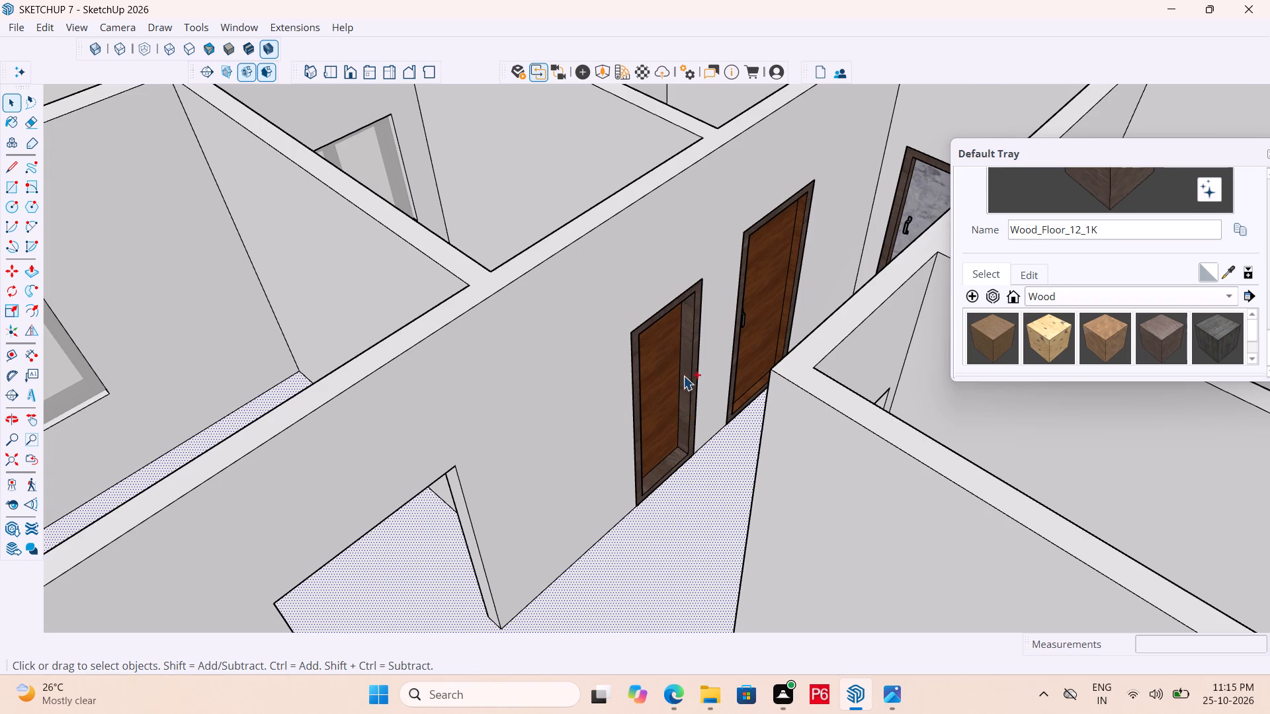
Examine the two neighbouring wooden corridor doors and their frames from several angles.
{"action": "middle_click_drag", "start_coordinate": [762, 320], "coordinate": [663, 323]}
{"action": "scroll", "coordinate": [690, 321], "scroll_direction": "up", "scroll_amount": 4}
{"action": "middle_click_drag", "start_coordinate": [712, 289], "coordinate": [502, 293]}
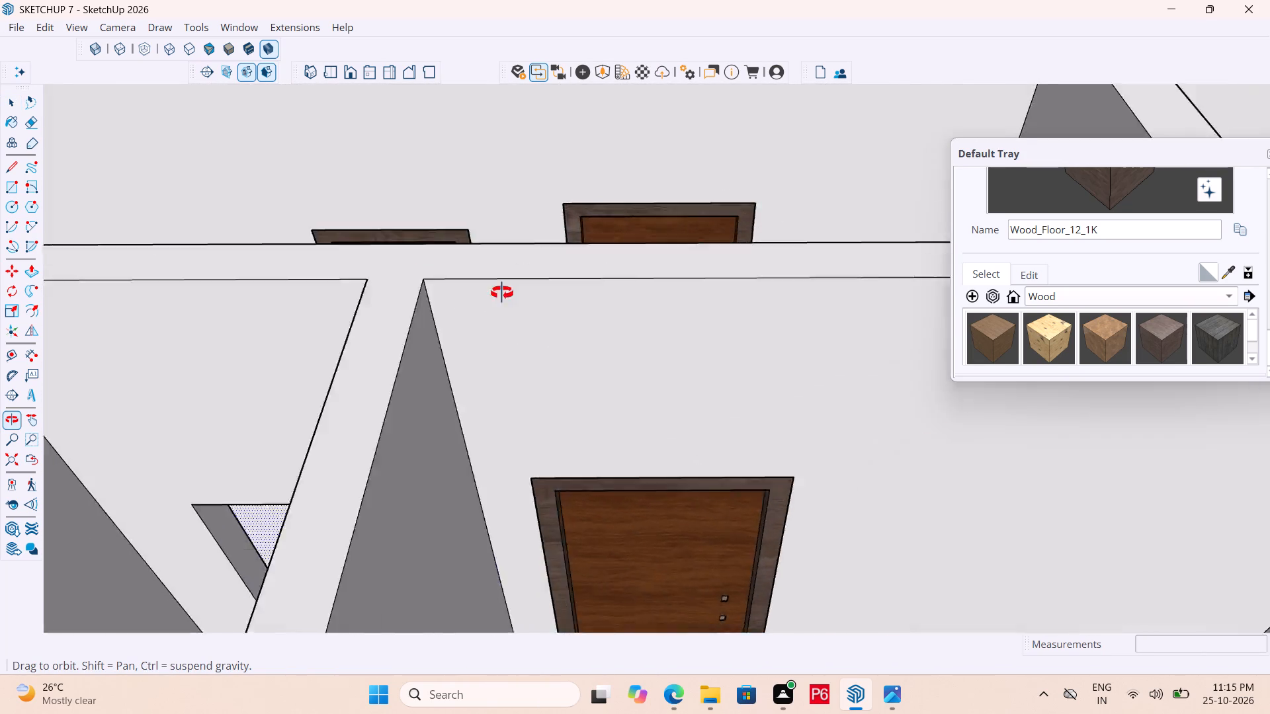
{"action": "middle_click_drag", "start_coordinate": [502, 293], "coordinate": [740, 290]}
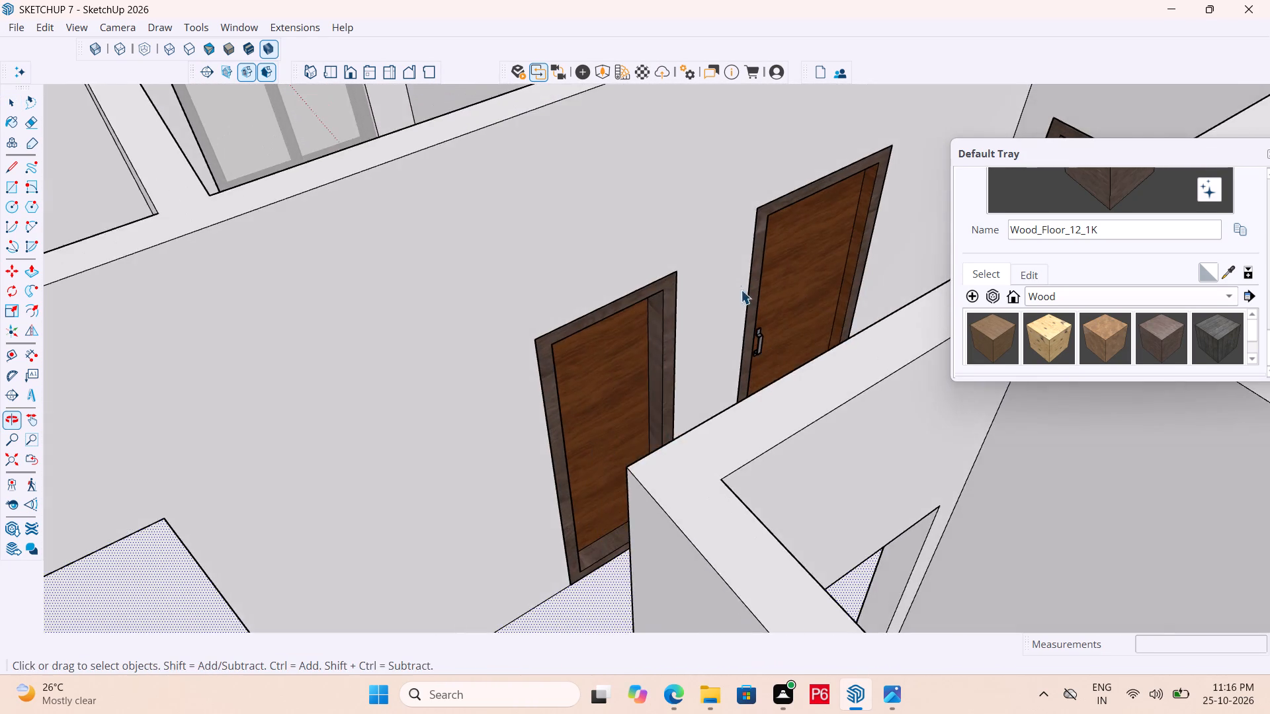
{"action": "scroll", "coordinate": [812, 282], "scroll_direction": "up", "scroll_amount": 5}
{"action": "scroll", "coordinate": [648, 295], "scroll_direction": "down", "scroll_amount": 5}
{"action": "middle_click_drag", "start_coordinate": [611, 333], "coordinate": [491, 379]}
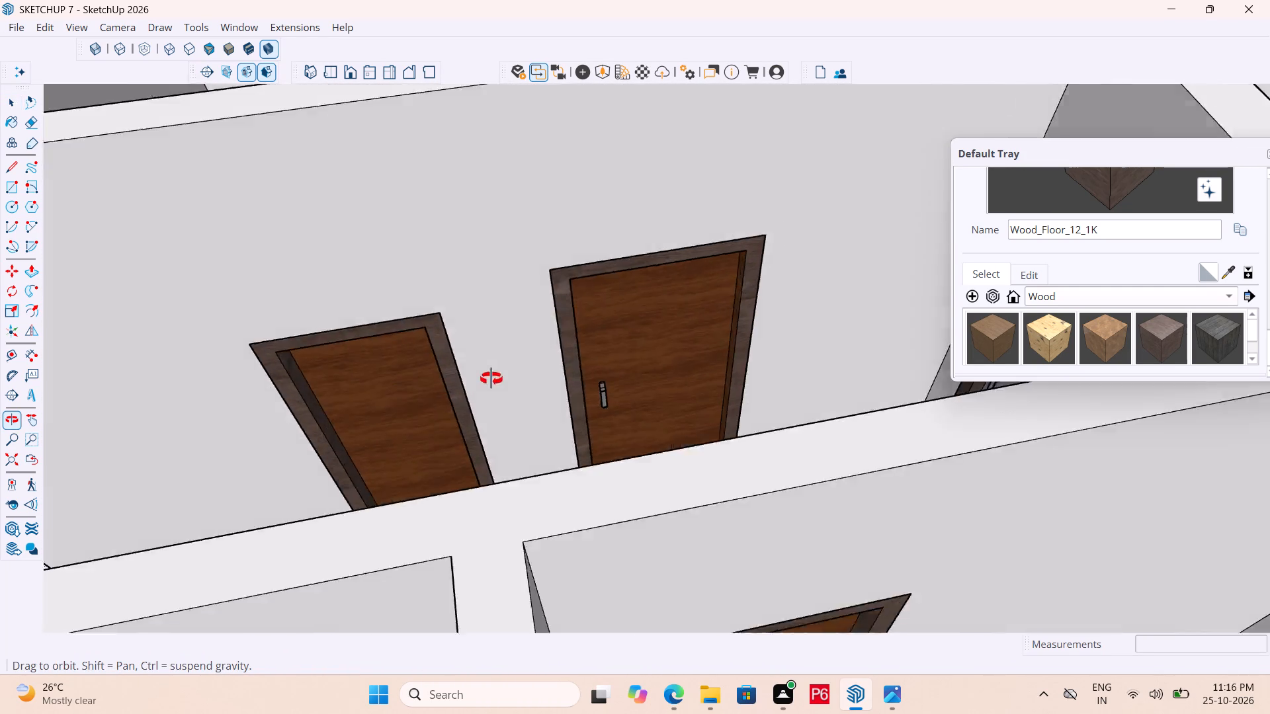
{"action": "middle_click_drag", "start_coordinate": [491, 379], "coordinate": [597, 311]}
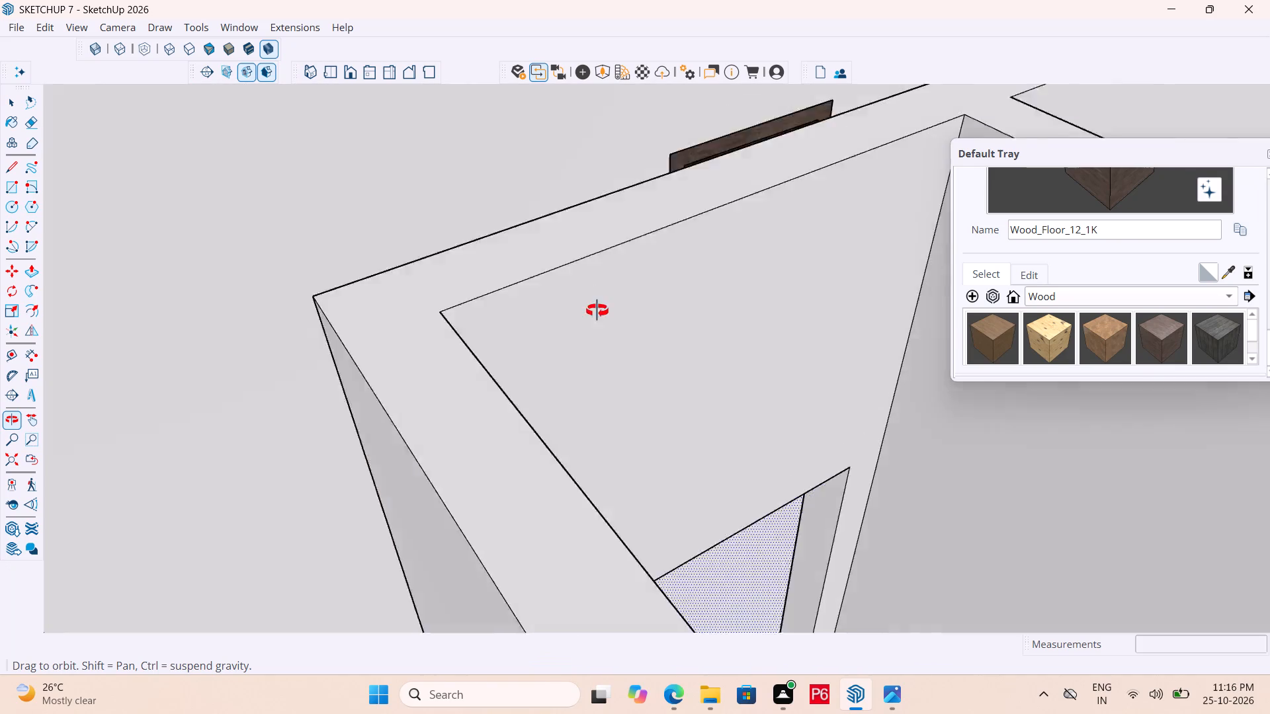
{"action": "middle_click_drag", "start_coordinate": [597, 311], "coordinate": [602, 372]}
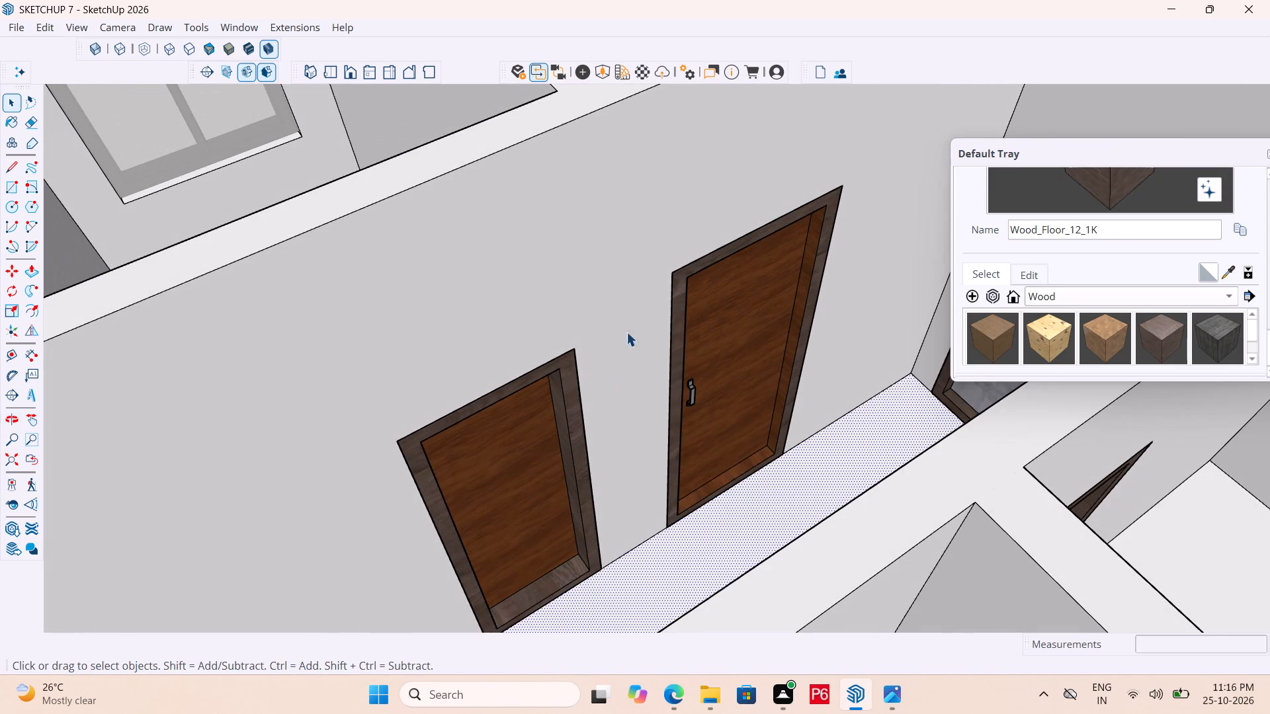
{"action": "middle_click_drag", "start_coordinate": [609, 321], "coordinate": [530, 100]}
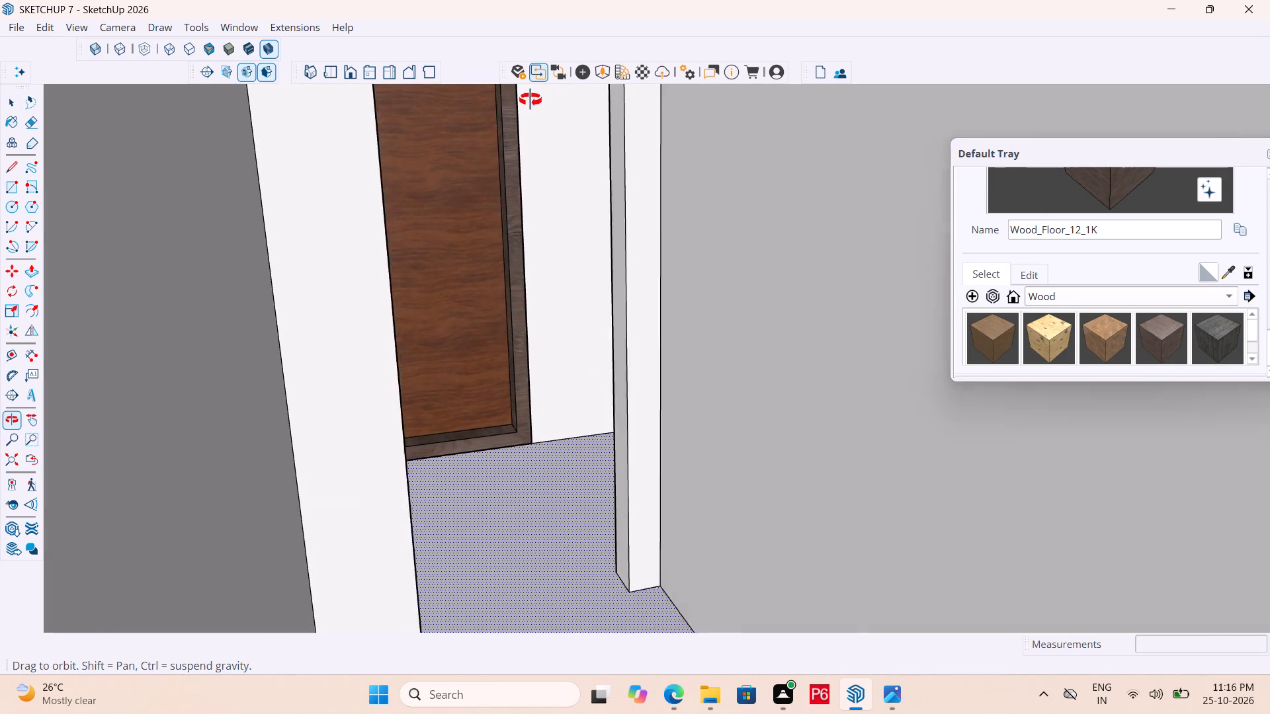
{"action": "middle_click_drag", "start_coordinate": [530, 100], "coordinate": [534, 104]}
{"action": "scroll", "coordinate": [525, 331], "scroll_direction": "down", "scroll_amount": 6}
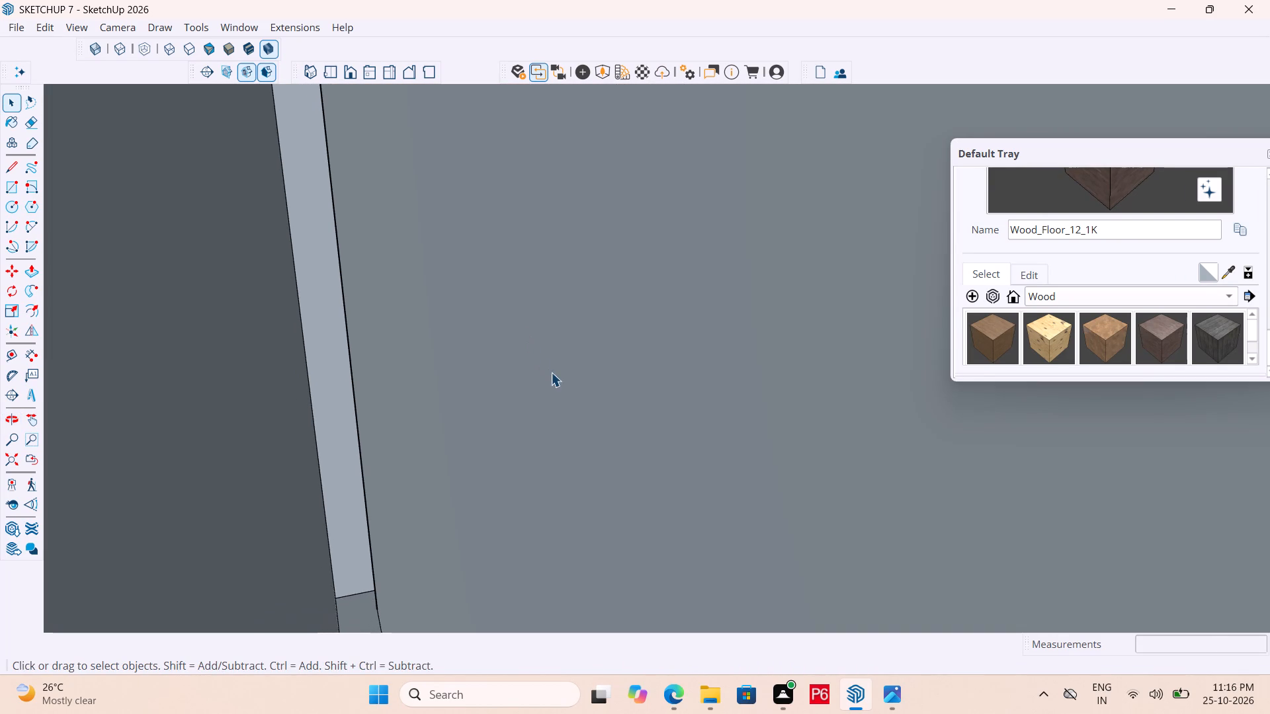
{"action": "scroll", "coordinate": [589, 371], "scroll_direction": "down", "scroll_amount": 5}
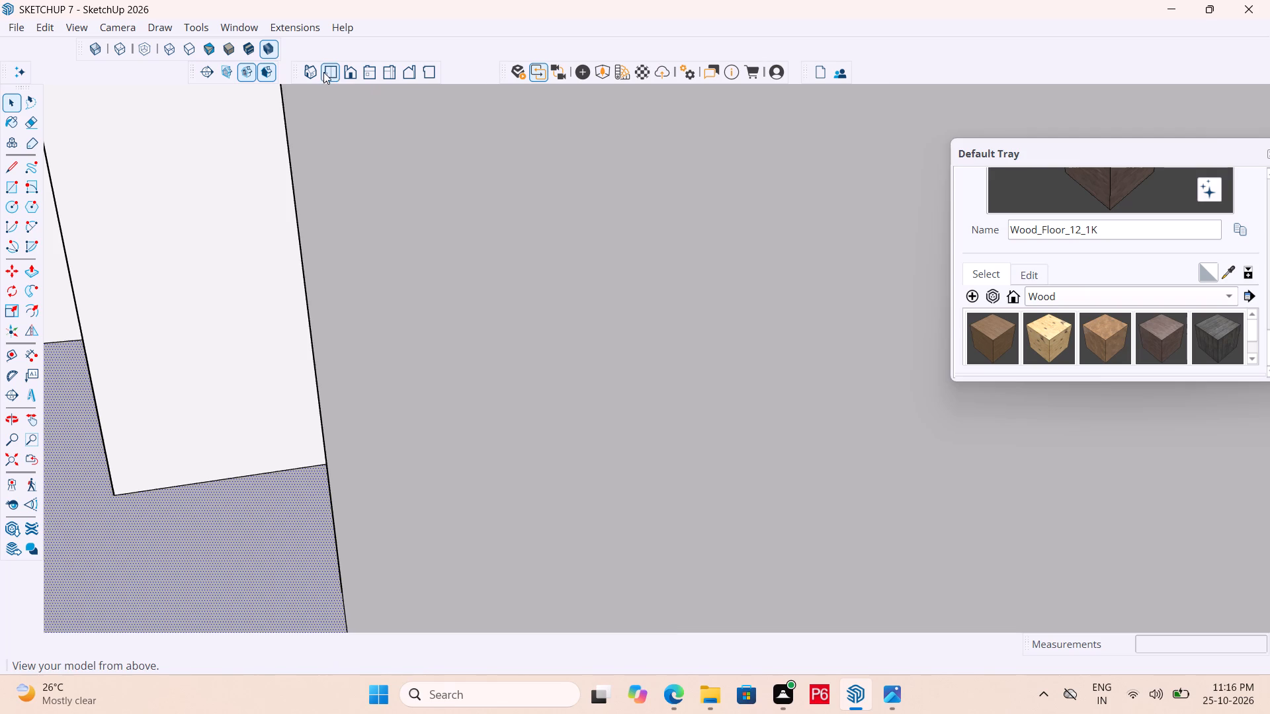
Switch to a view of the whole house from above and save the model.
{"action": "left_click", "coordinate": [323, 72]}
{"action": "scroll", "coordinate": [560, 258], "scroll_direction": "down", "scroll_amount": 12}
{"action": "middle_click_drag", "start_coordinate": [532, 383], "coordinate": [673, 366]}
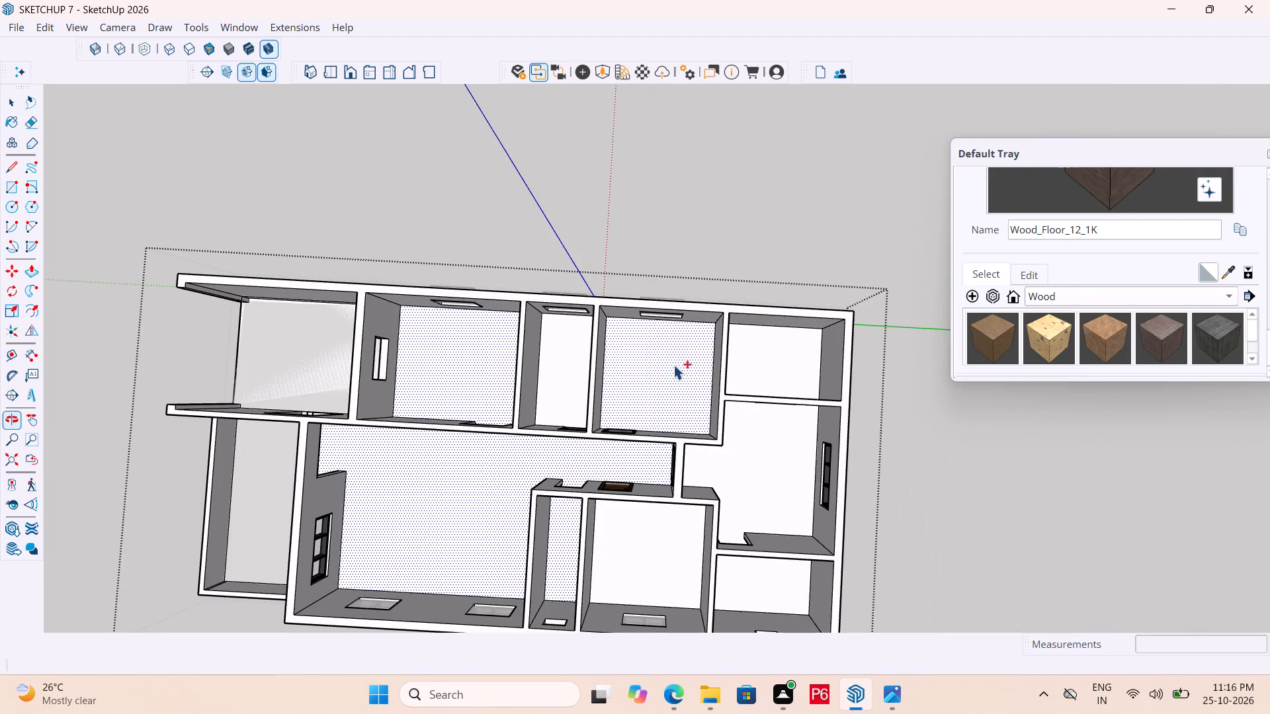
{"action": "key", "text": "ctrl+s"}
{"action": "key", "text": "ctrl+s"}
{"action": "key", "text": "ctrl+s"}
{"action": "key", "text": "ctrl+s"}
Examine the house's rooms and door openings, then compare the two wooden doors along the corridor.
{"action": "middle_click_drag", "start_coordinate": [568, 461], "coordinate": [533, 212]}
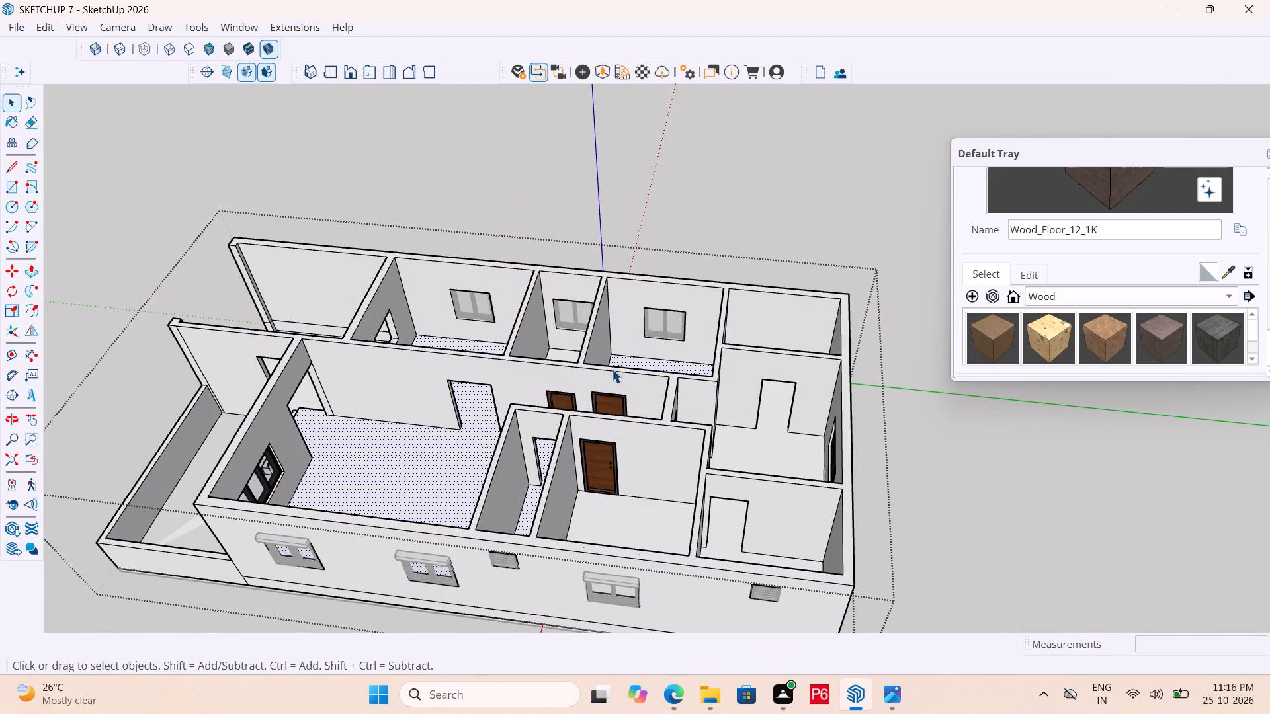
{"action": "middle_click_drag", "start_coordinate": [483, 457], "coordinate": [518, 398]}
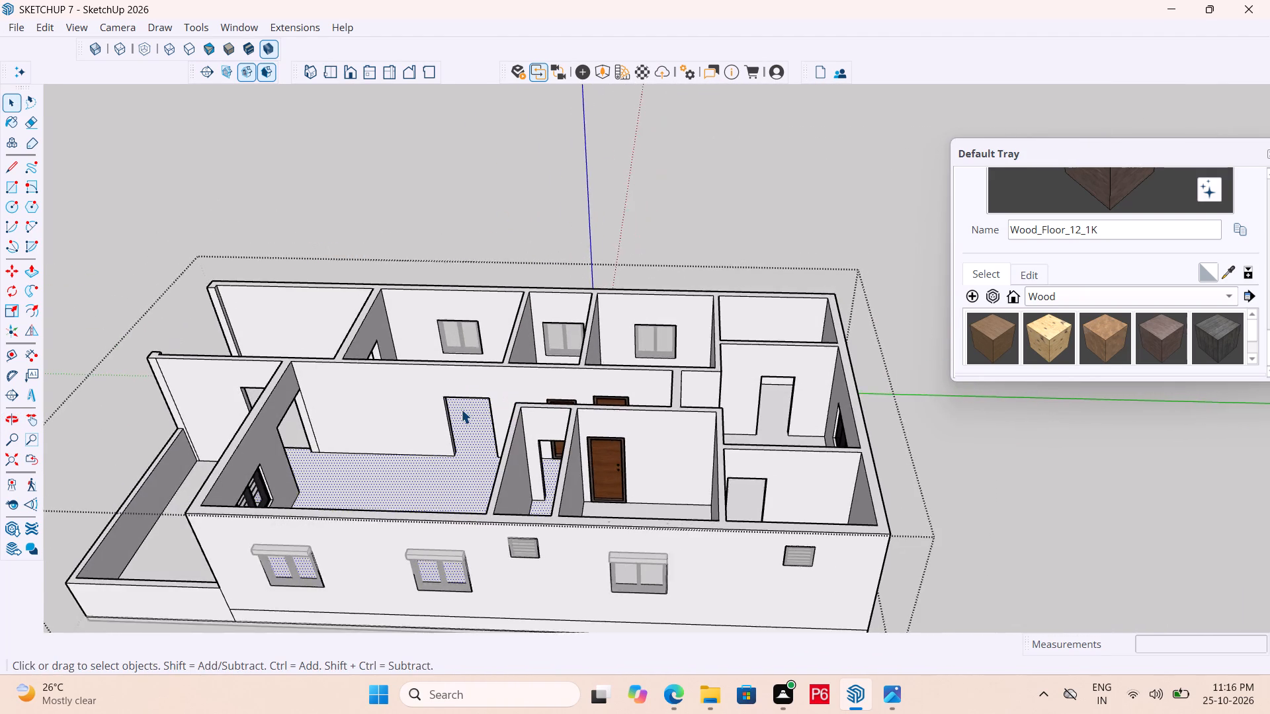
{"action": "scroll", "coordinate": [461, 409], "scroll_direction": "up", "scroll_amount": 4}
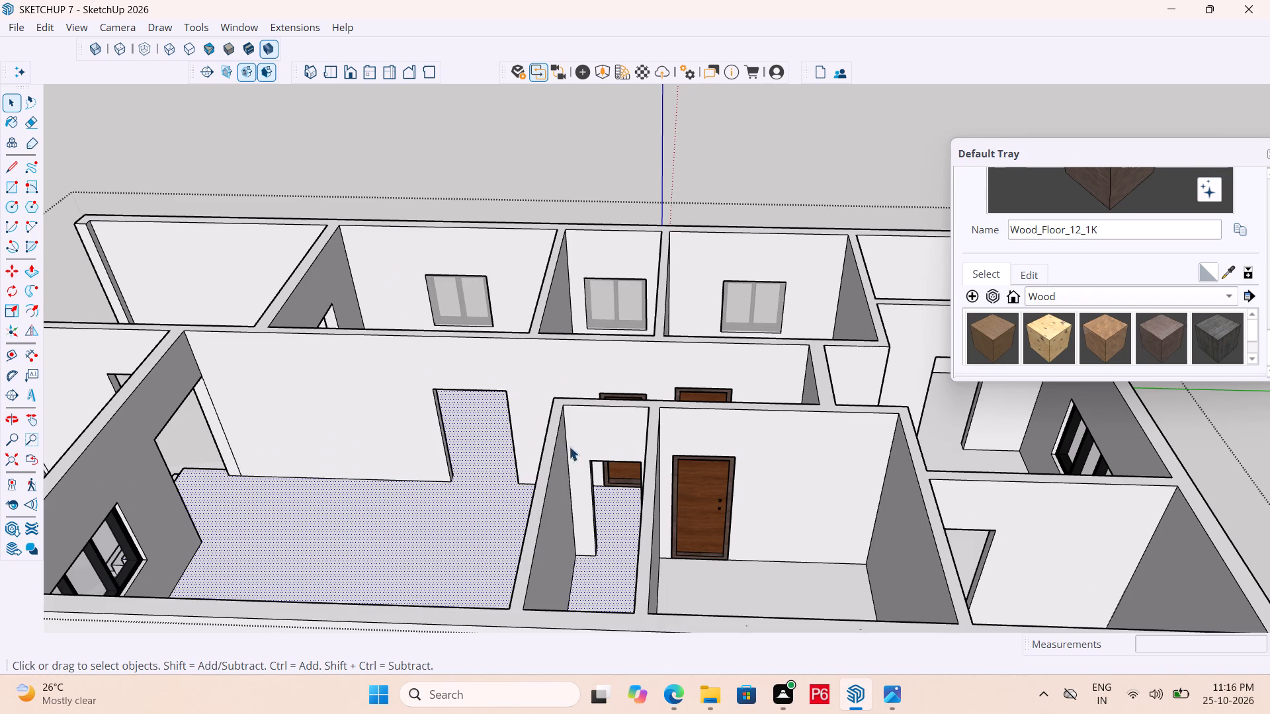
{"action": "scroll", "coordinate": [581, 426], "scroll_direction": "down", "scroll_amount": 1}
{"action": "middle_click_drag", "start_coordinate": [581, 426], "coordinate": [974, 484]}
{"action": "scroll", "coordinate": [503, 495], "scroll_direction": "down", "scroll_amount": 6}
{"action": "middle_click_drag", "start_coordinate": [599, 510], "coordinate": [602, 508]}
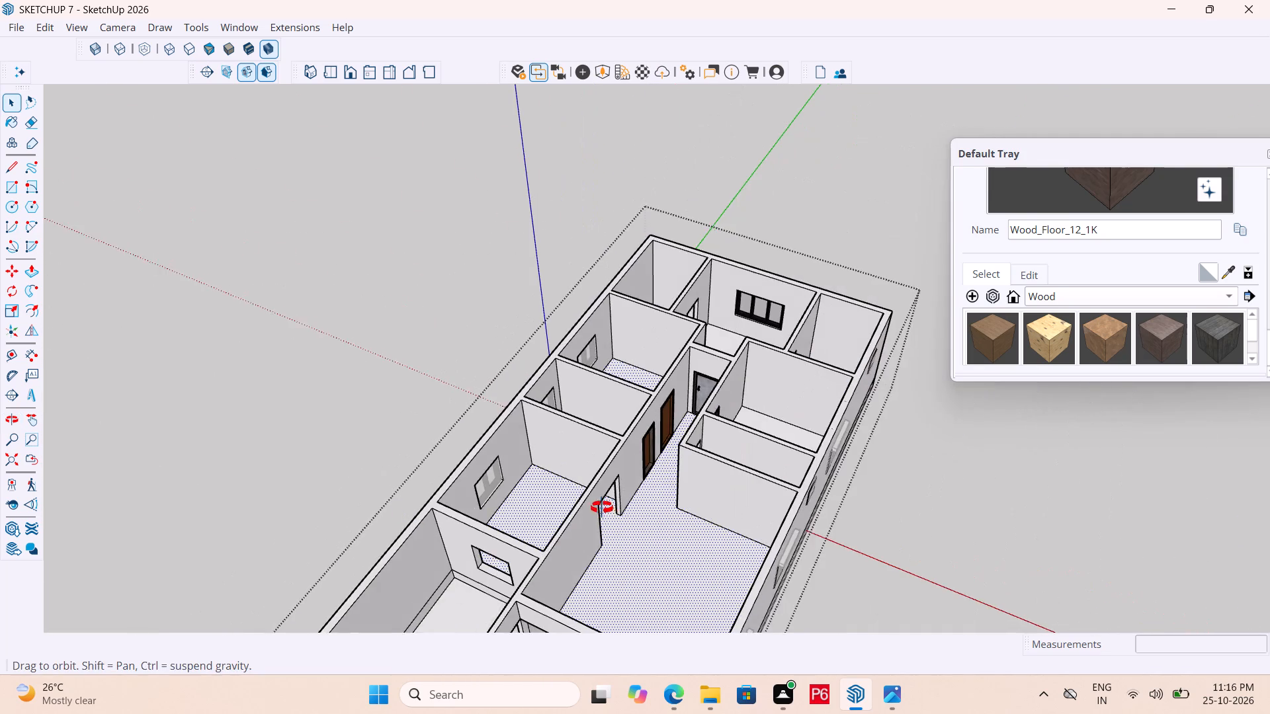
{"action": "middle_click_drag", "start_coordinate": [602, 508], "coordinate": [482, 460]}
{"action": "scroll", "coordinate": [661, 444], "scroll_direction": "up", "scroll_amount": 20}
{"action": "middle_click_drag", "start_coordinate": [648, 414], "coordinate": [628, 409]}
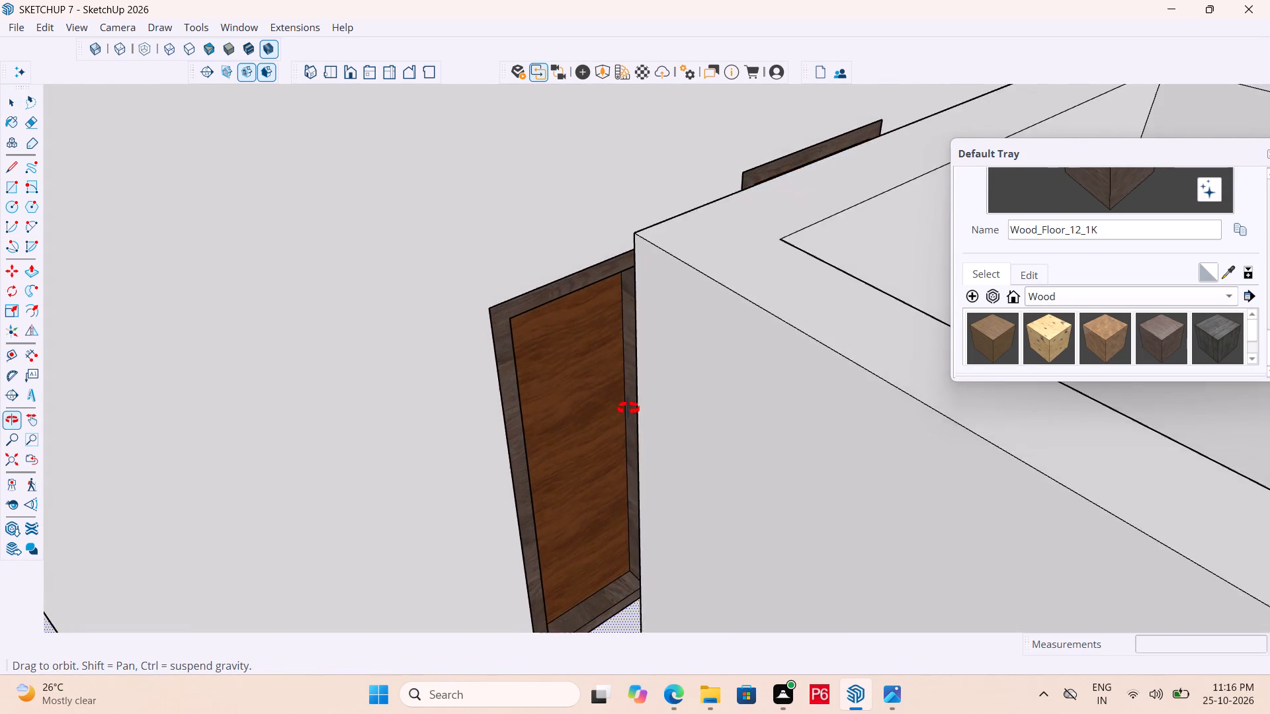
{"action": "middle_click_drag", "start_coordinate": [628, 409], "coordinate": [650, 422]}
{"action": "scroll", "coordinate": [587, 450], "scroll_direction": "down", "scroll_amount": 4}
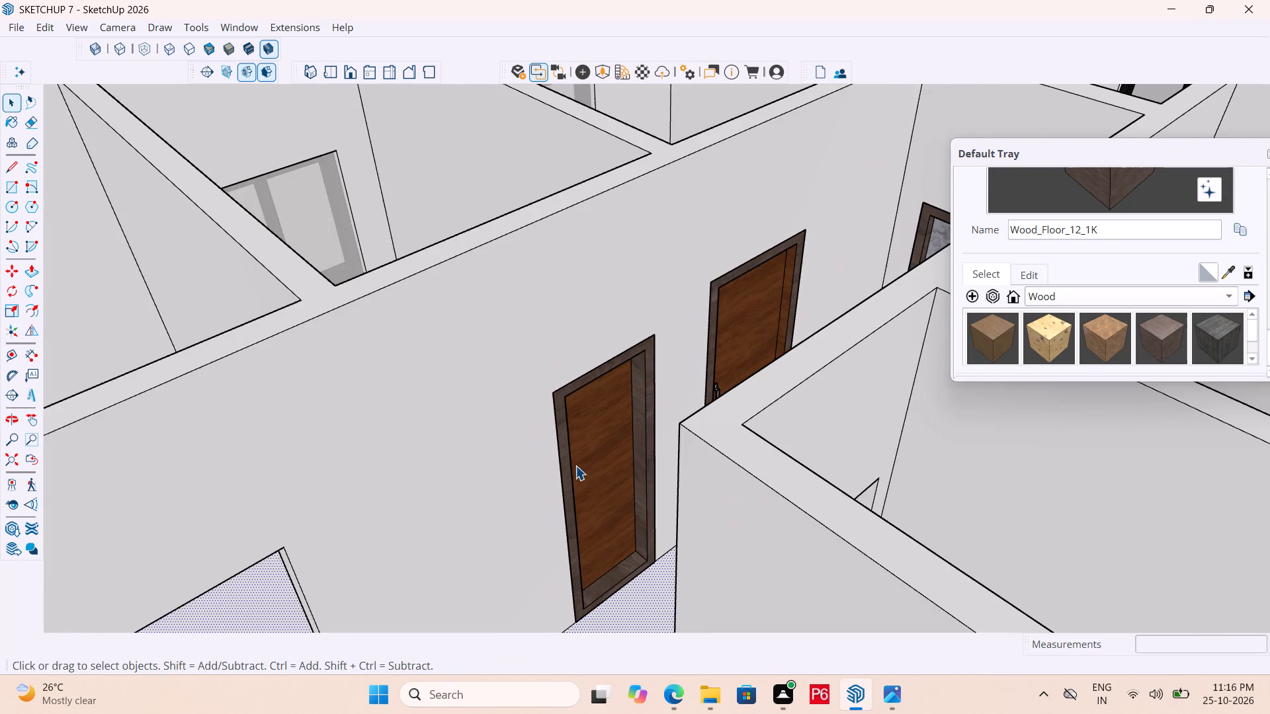
Open the group of the corridor door with the pull handle and paint the frame's inner side face opposite the handle with Wood_Floor_12_1K.
{"action": "scroll", "coordinate": [737, 329], "scroll_direction": "up", "scroll_amount": 4}
{"action": "scroll", "coordinate": [812, 317], "scroll_direction": "up", "scroll_amount": 5}
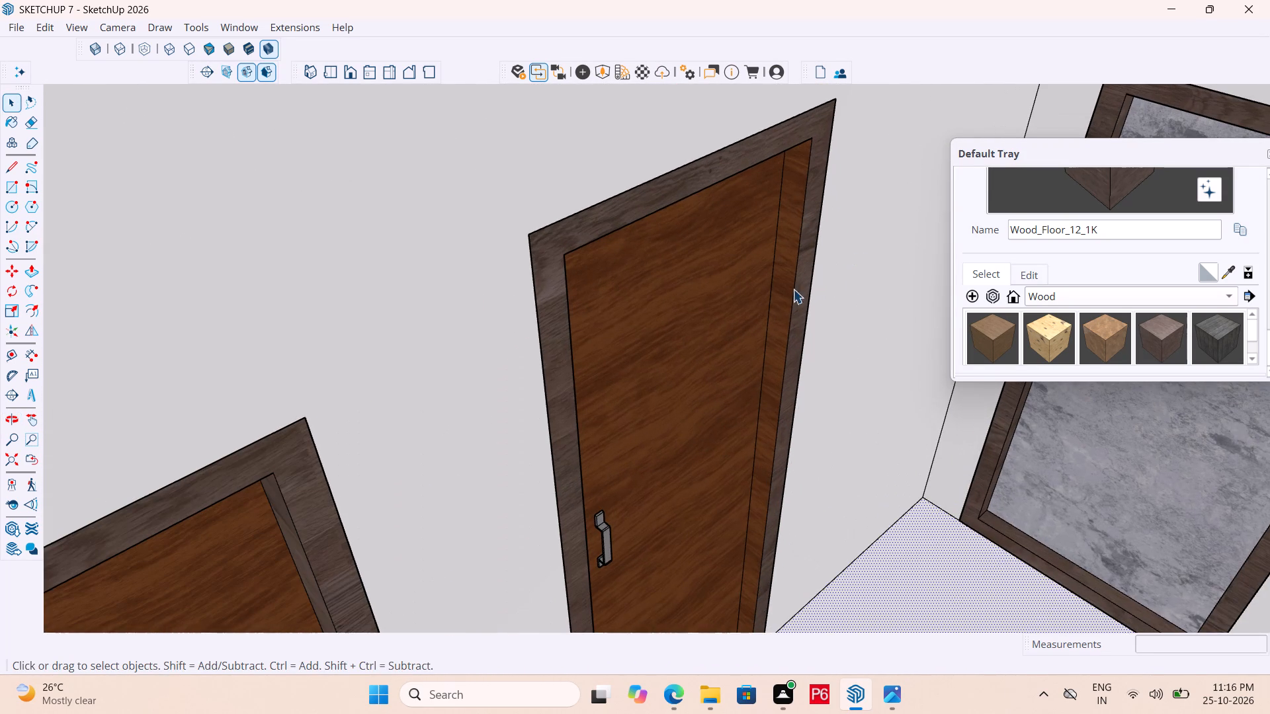
{"action": "left_click", "coordinate": [785, 317]}
{"action": "double_click", "coordinate": [783, 305]}
{"action": "left_click", "coordinate": [785, 258]}
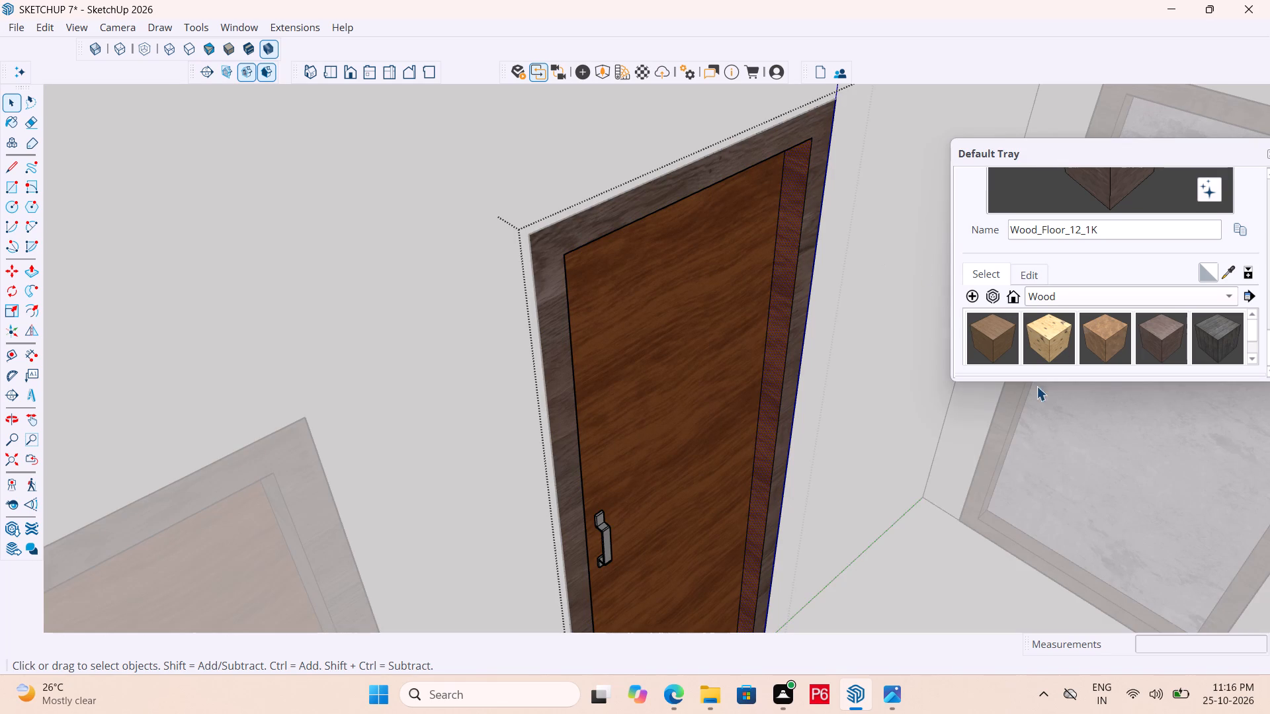
{"action": "left_click", "coordinate": [1181, 339]}
{"action": "left_click", "coordinate": [1164, 339]}
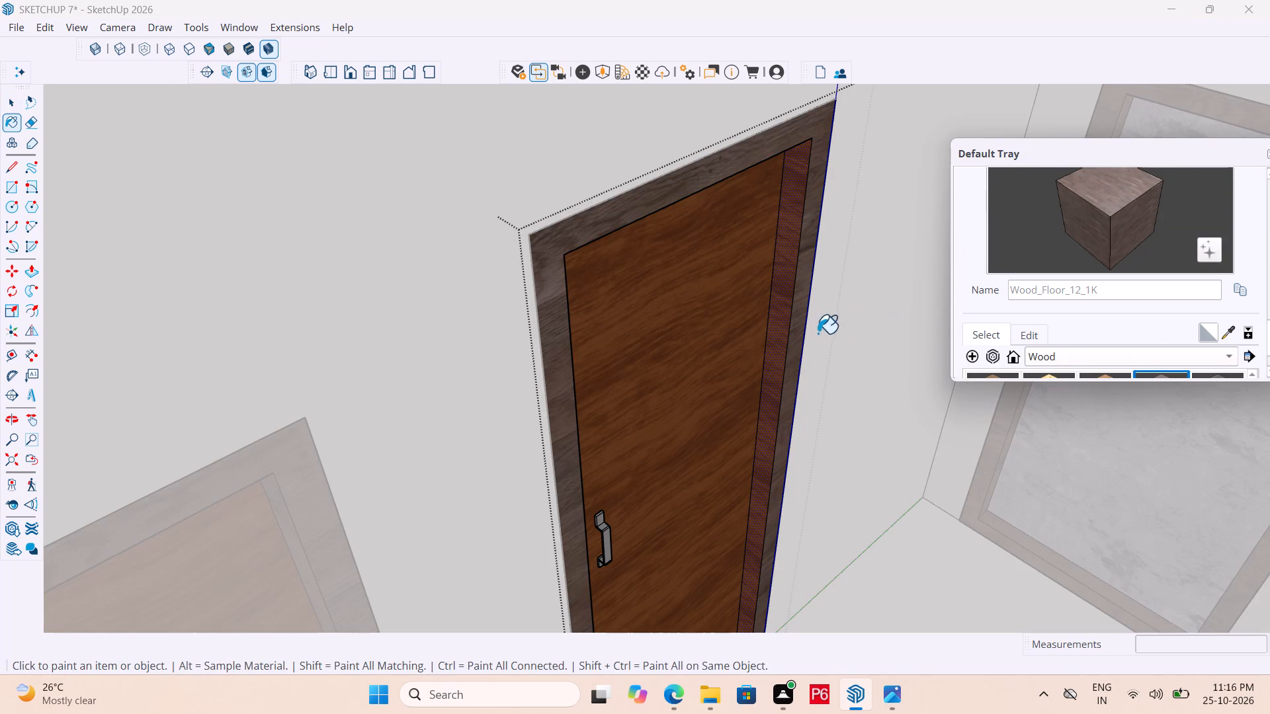
{"action": "left_click", "coordinate": [786, 313]}
Paint the handle-side and bottom inner faces of the same door frame with Wood_Floor_12_1K.
{"action": "scroll", "coordinate": [781, 307], "scroll_direction": "down", "scroll_amount": 2}
{"action": "middle_click_drag", "start_coordinate": [773, 318], "coordinate": [635, 386]}
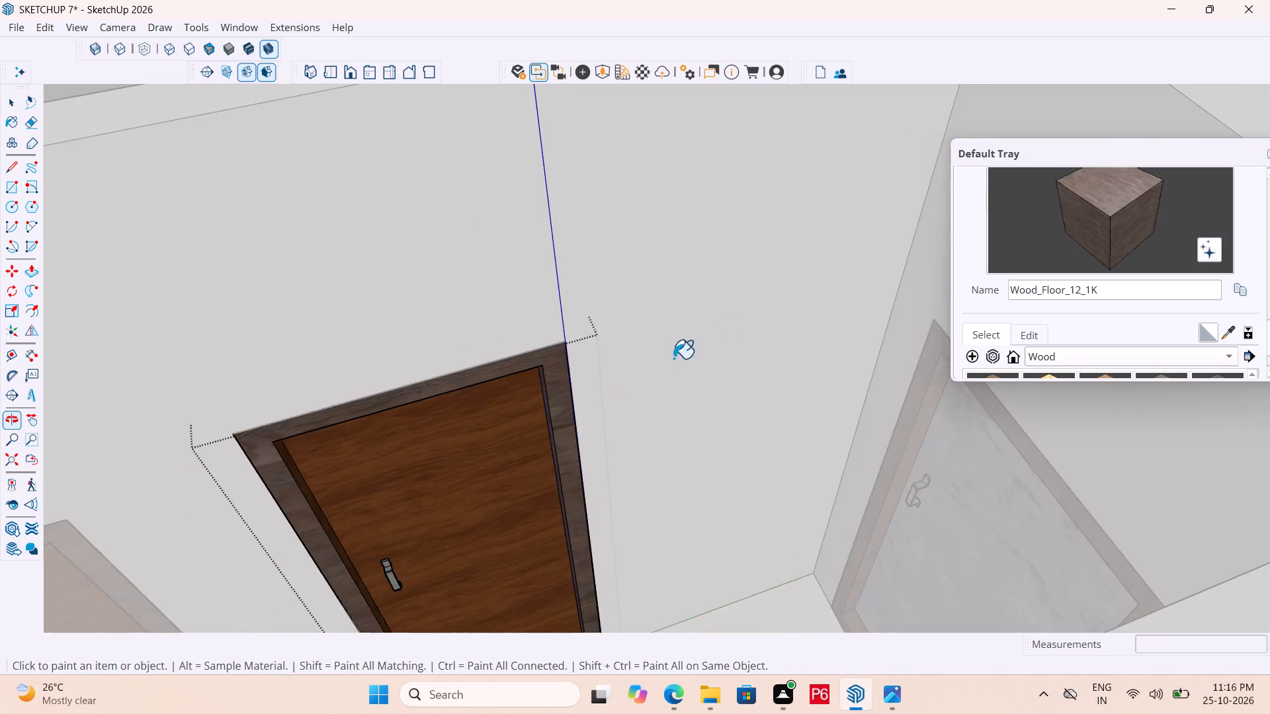
{"action": "scroll", "coordinate": [813, 335], "scroll_direction": "down", "scroll_amount": 6}
{"action": "middle_click_drag", "start_coordinate": [720, 362], "coordinate": [413, 366]}
{"action": "scroll", "coordinate": [374, 346], "scroll_direction": "up", "scroll_amount": 6}
{"action": "left_click", "coordinate": [381, 298]}
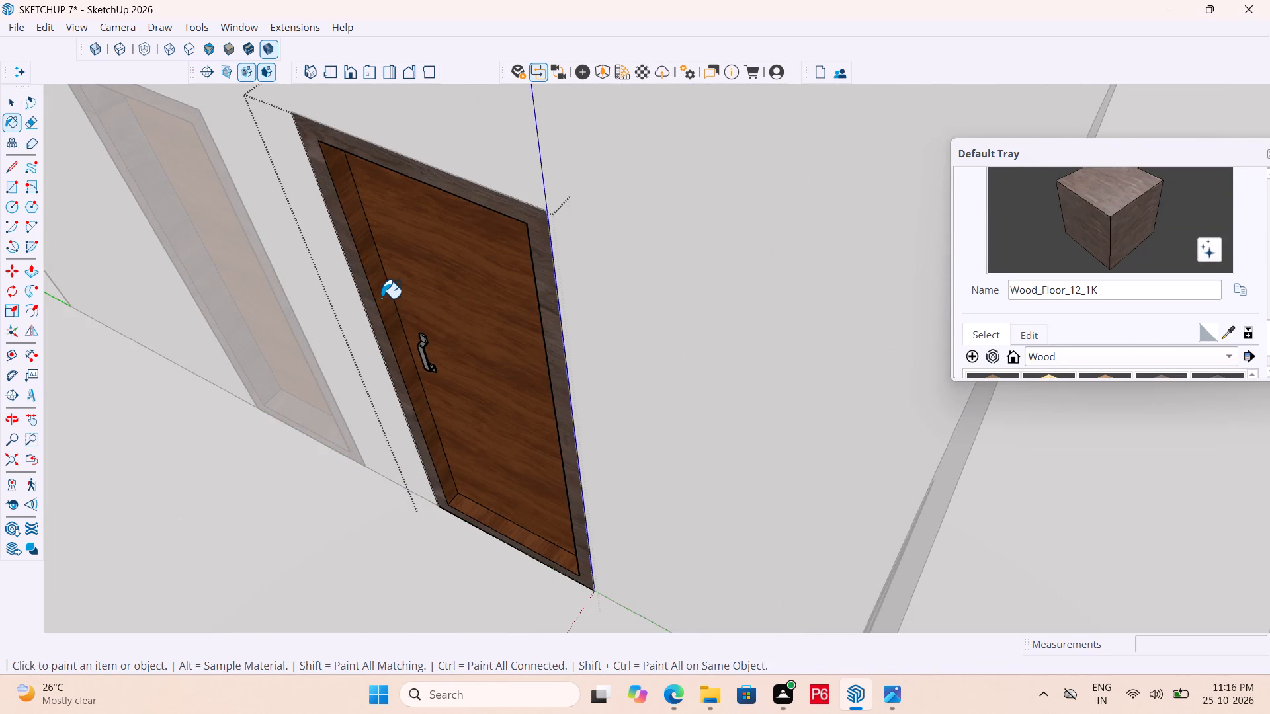
{"action": "scroll", "coordinate": [460, 377], "scroll_direction": "down", "scroll_amount": 3}
{"action": "middle_click_drag", "start_coordinate": [468, 396], "coordinate": [499, 441]}
{"action": "scroll", "coordinate": [541, 522], "scroll_direction": "up", "scroll_amount": 5}
{"action": "left_click", "coordinate": [515, 529]}
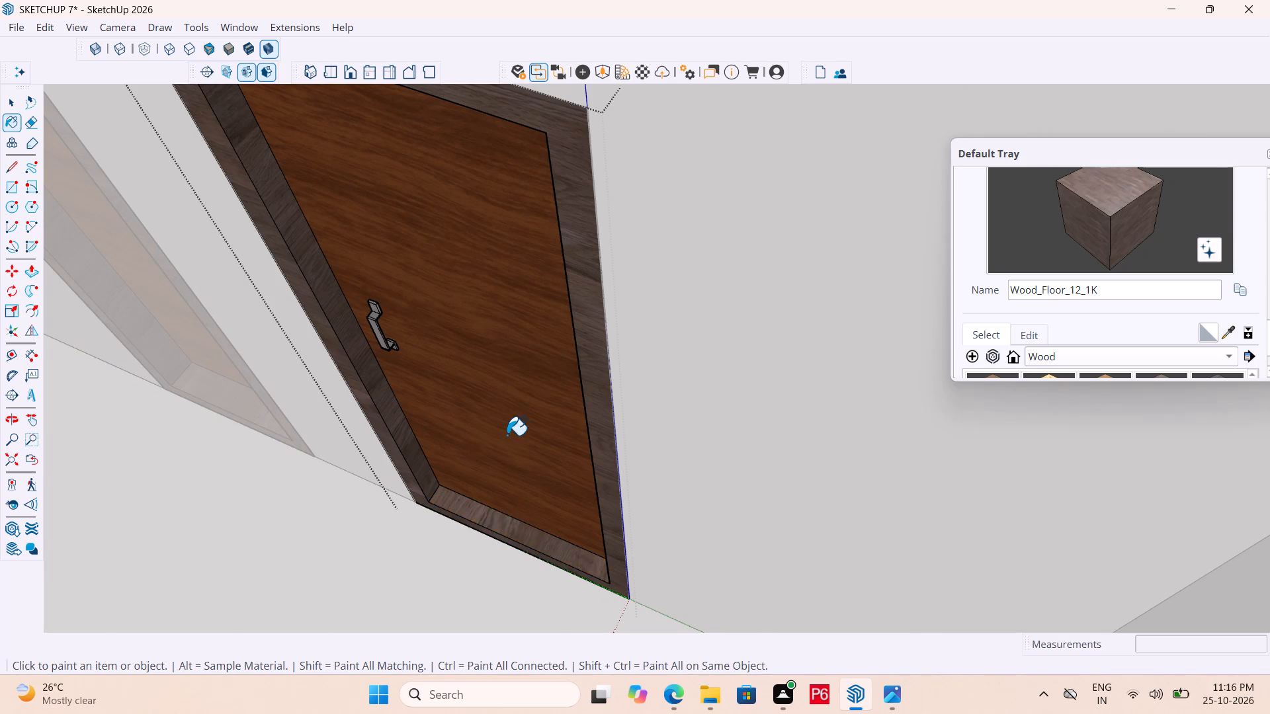
Paint the top inner face of the same door frame with Wood_Floor_12_1K.
{"action": "scroll", "coordinate": [517, 446], "scroll_direction": "down", "scroll_amount": 6}
{"action": "middle_click_drag", "start_coordinate": [523, 463], "coordinate": [994, 406]}
{"action": "scroll", "coordinate": [520, 467], "scroll_direction": "down", "scroll_amount": 6}
{"action": "scroll", "coordinate": [730, 388], "scroll_direction": "up", "scroll_amount": 3}
{"action": "middle_click_drag", "start_coordinate": [734, 385], "coordinate": [739, 374]}
{"action": "scroll", "coordinate": [739, 374], "scroll_direction": "up", "scroll_amount": 8}
{"action": "middle_click_drag", "start_coordinate": [765, 208], "coordinate": [750, 0]}
{"action": "scroll", "coordinate": [757, 157], "scroll_direction": "up", "scroll_amount": 1}
{"action": "middle_click_drag", "start_coordinate": [781, 398], "coordinate": [784, 239]}
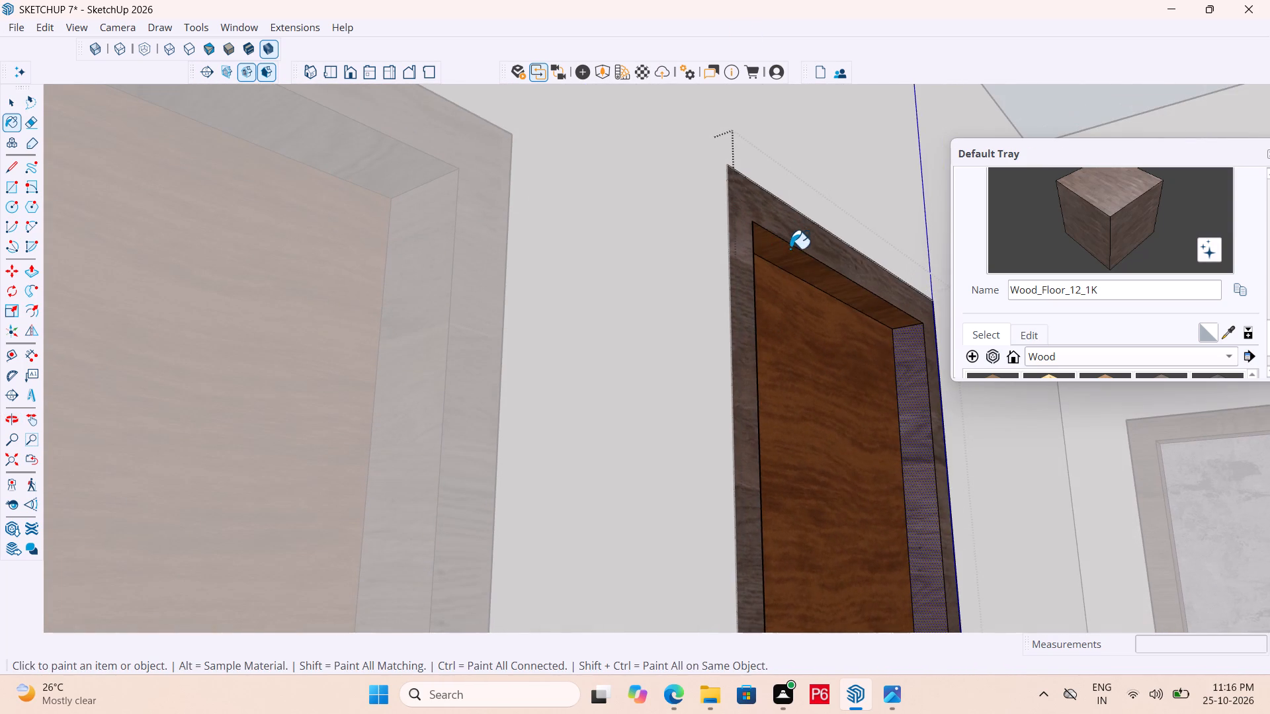
{"action": "left_click", "coordinate": [799, 260]}
Save the model with the repainted door frame and leave the door group.
{"action": "scroll", "coordinate": [671, 353], "scroll_direction": "down", "scroll_amount": 6}
{"action": "scroll", "coordinate": [809, 386], "scroll_direction": "down", "scroll_amount": 6}
{"action": "middle_click_drag", "start_coordinate": [802, 391], "coordinate": [788, 713]}
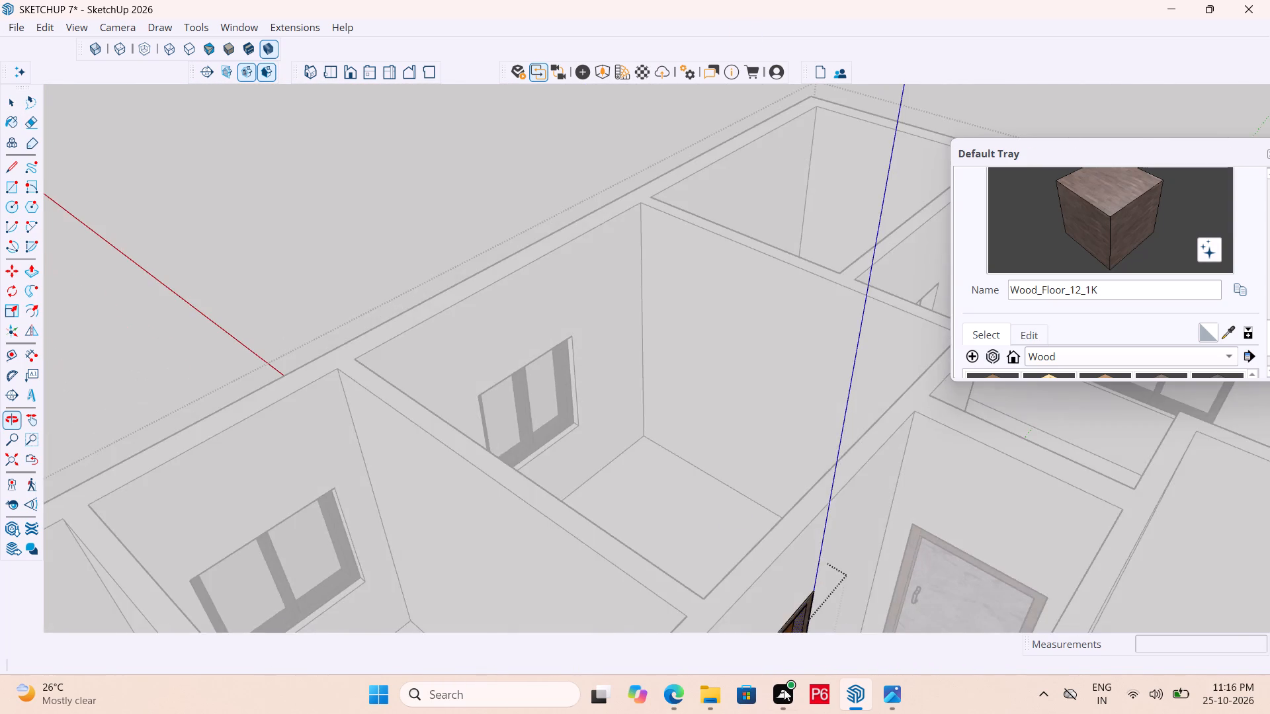
{"action": "scroll", "coordinate": [661, 281], "scroll_direction": "down", "scroll_amount": 7}
{"action": "scroll", "coordinate": [558, 377], "scroll_direction": "down", "scroll_amount": 4}
{"action": "key", "text": "ctrl+s"}
{"action": "key", "text": "ctrl+s"}
{"action": "key", "text": "ctrl+s"}
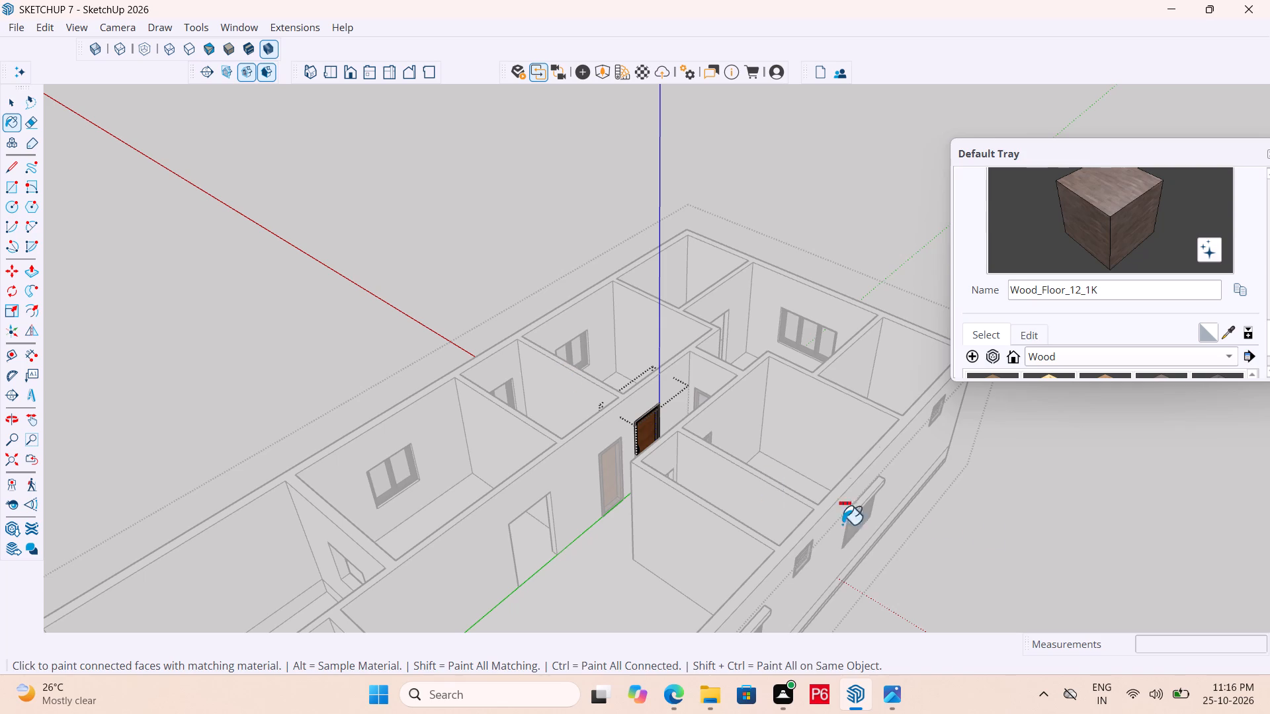
{"action": "key", "text": "space"}
{"action": "left_click", "coordinate": [1005, 543]}
Open the group of the corridor door with the pull handle and copy the handle onto the wall beyond the neighbouring wooden door.
{"action": "middle_click_drag", "start_coordinate": [623, 444], "coordinate": [571, 447]}
{"action": "scroll", "coordinate": [575, 445], "scroll_direction": "up", "scroll_amount": 13}
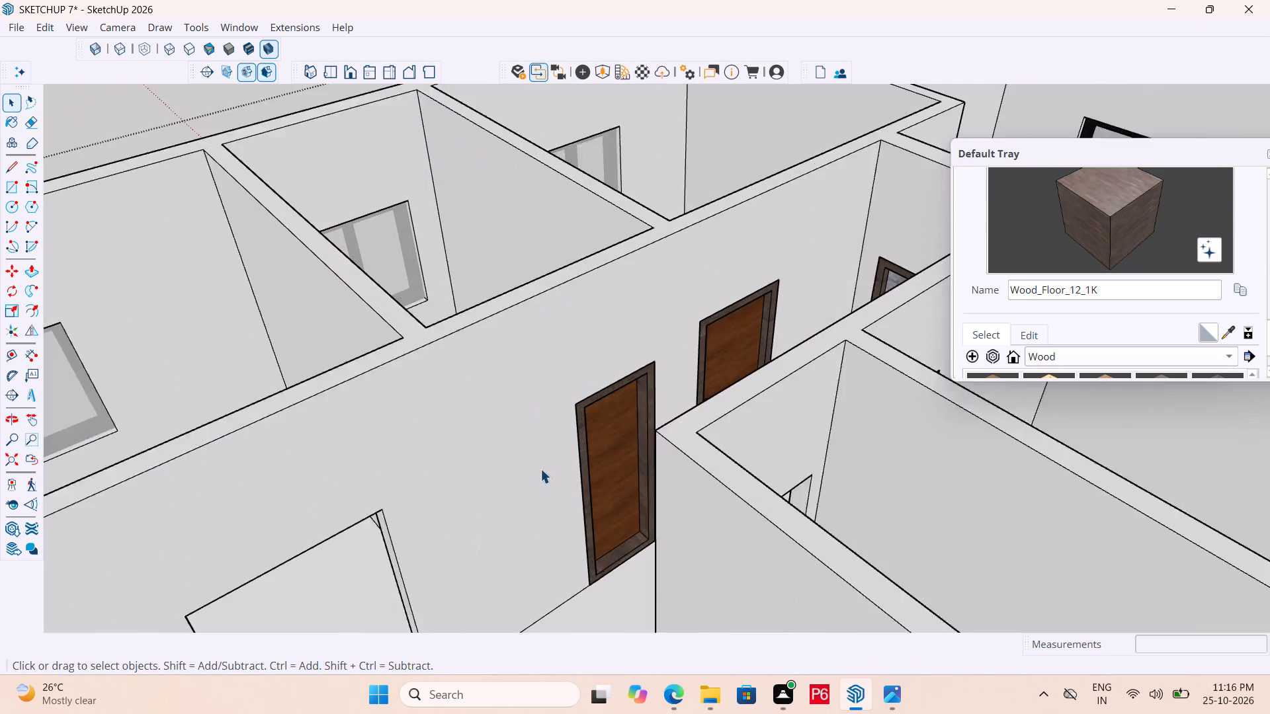
{"action": "scroll", "coordinate": [540, 469], "scroll_direction": "up", "scroll_amount": 1}
{"action": "middle_click_drag", "start_coordinate": [644, 465], "coordinate": [658, 470]}
{"action": "scroll", "coordinate": [659, 470], "scroll_direction": "up", "scroll_amount": 5}
{"action": "middle_click_drag", "start_coordinate": [763, 374], "coordinate": [707, 377]}
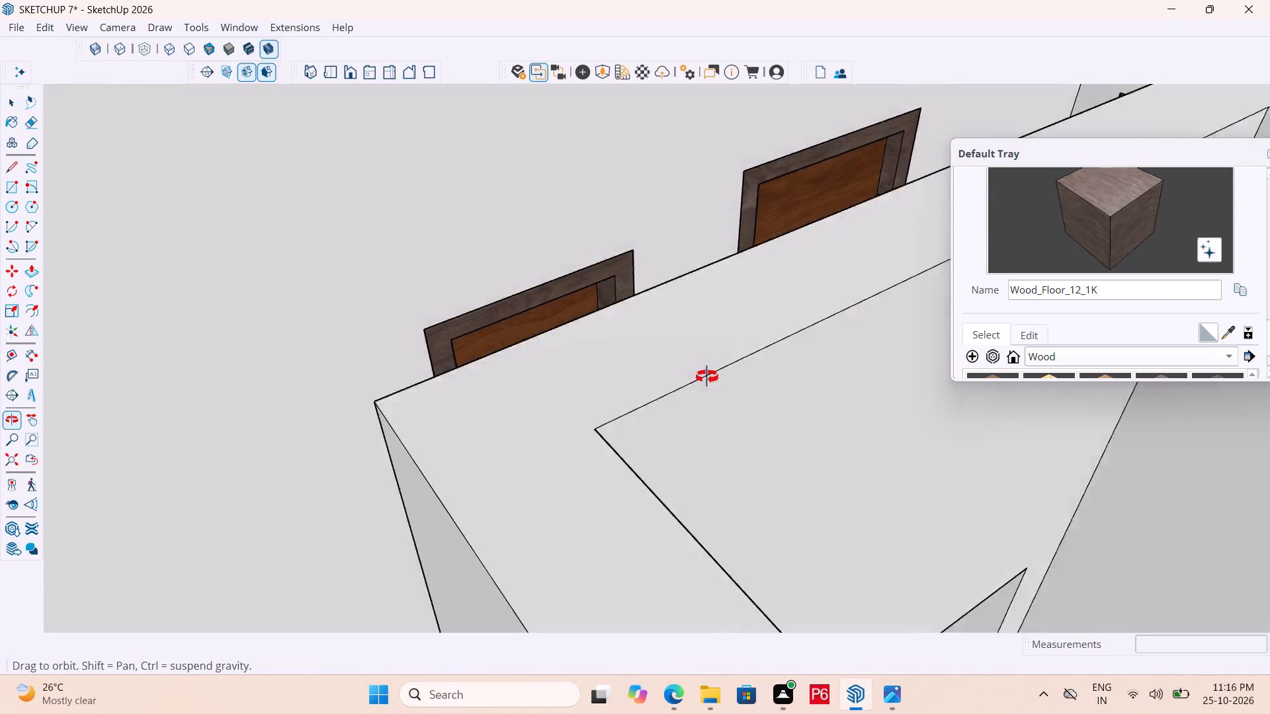
{"action": "middle_click_drag", "start_coordinate": [707, 377], "coordinate": [726, 404]}
{"action": "left_click", "coordinate": [782, 376]}
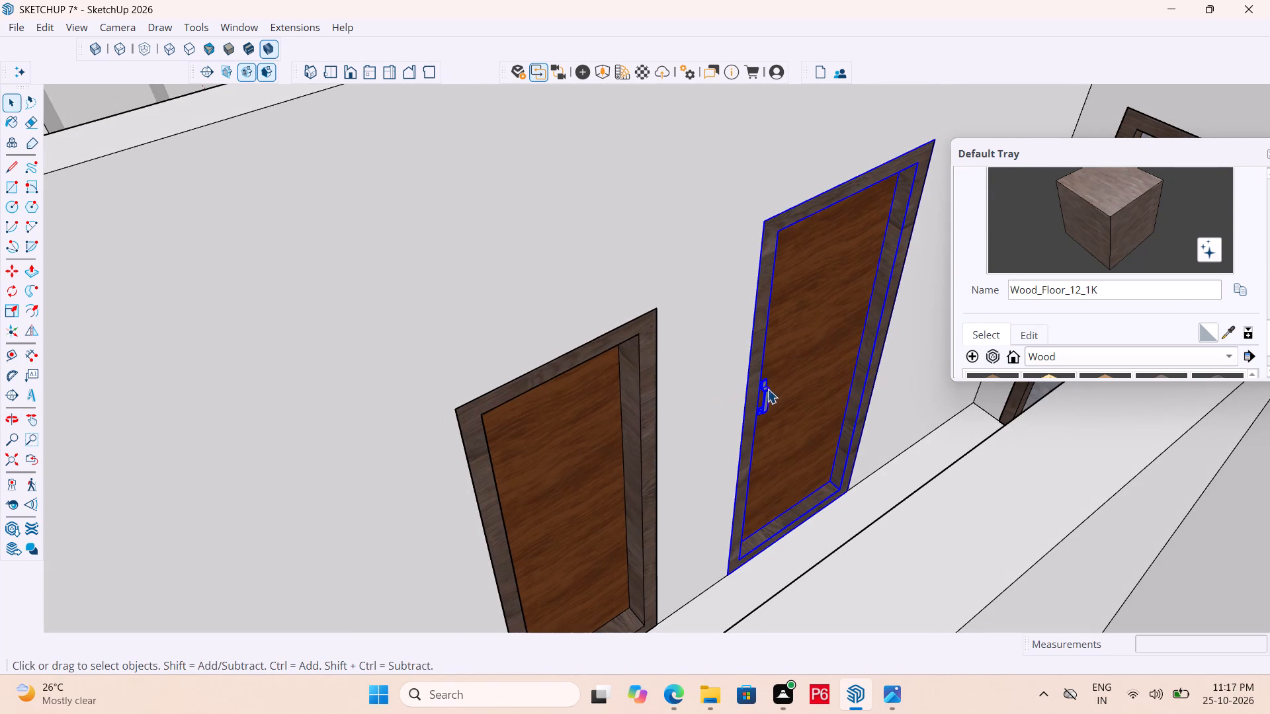
{"action": "triple_click", "coordinate": [769, 397]}
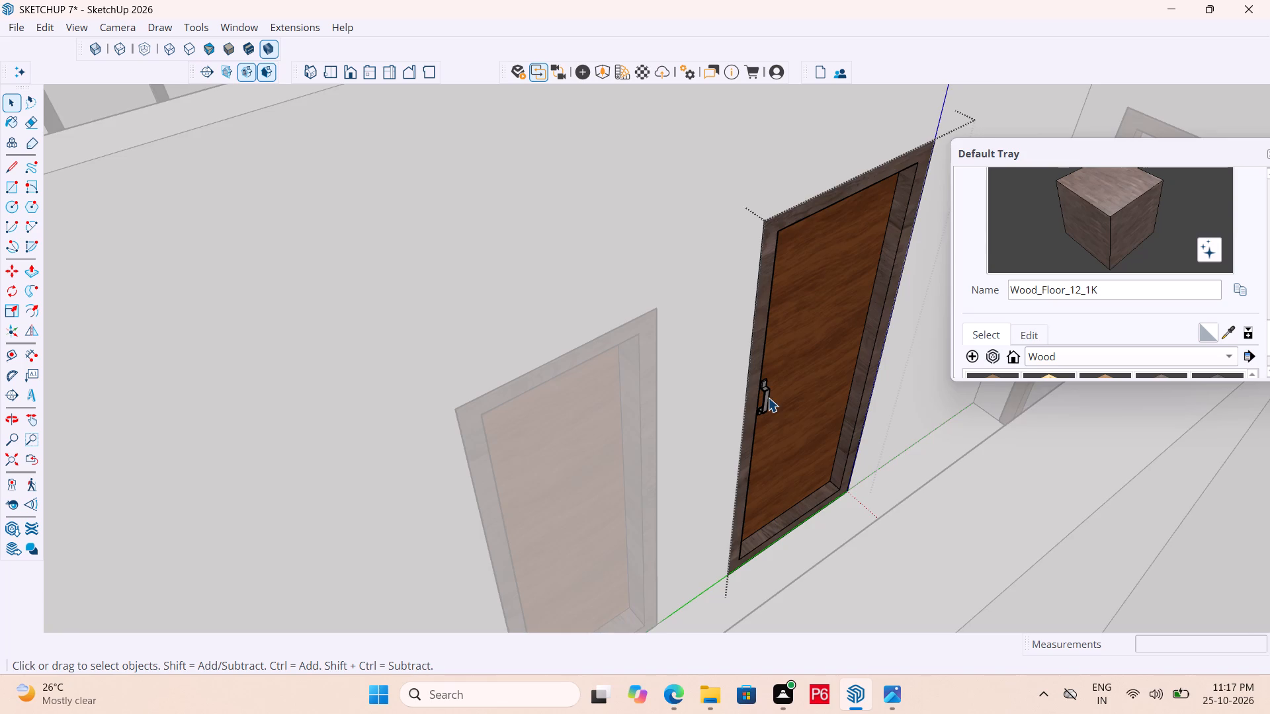
{"action": "scroll", "coordinate": [773, 414], "scroll_direction": "up", "scroll_amount": 9}
{"action": "key", "text": "m"}
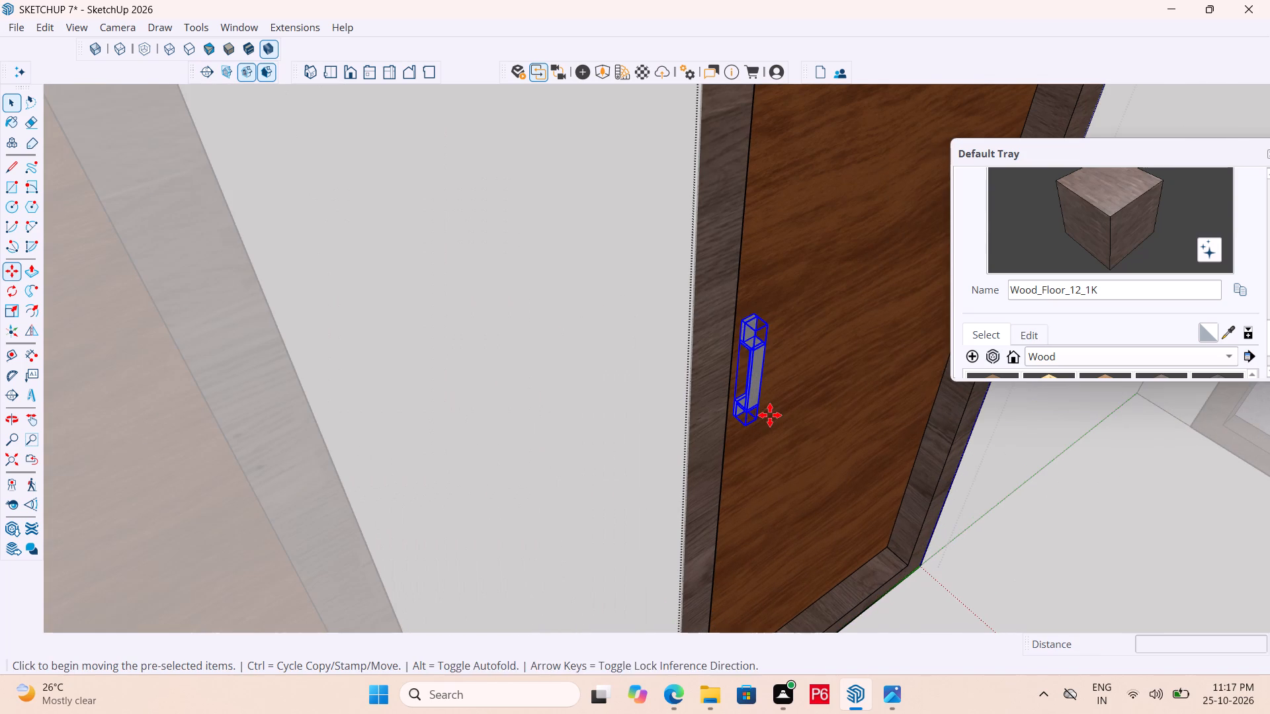
{"action": "scroll", "coordinate": [740, 454], "scroll_direction": "up", "scroll_amount": 10}
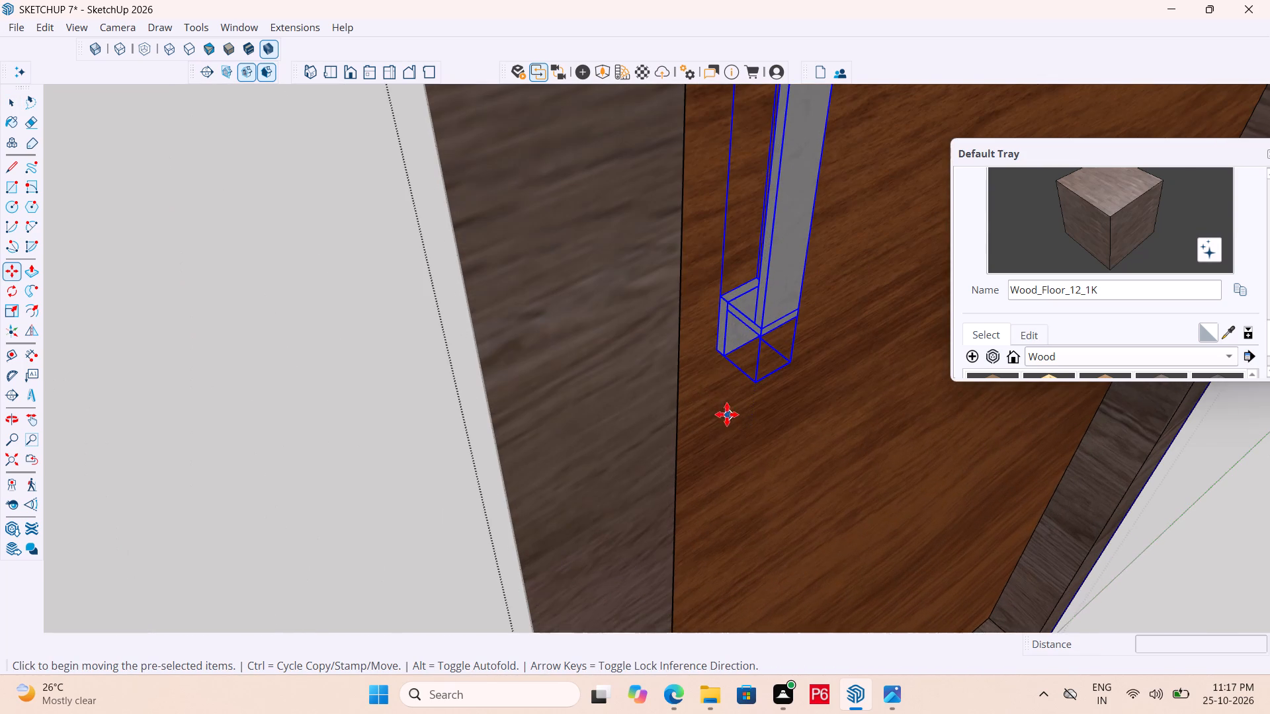
{"action": "left_click", "coordinate": [712, 360]}
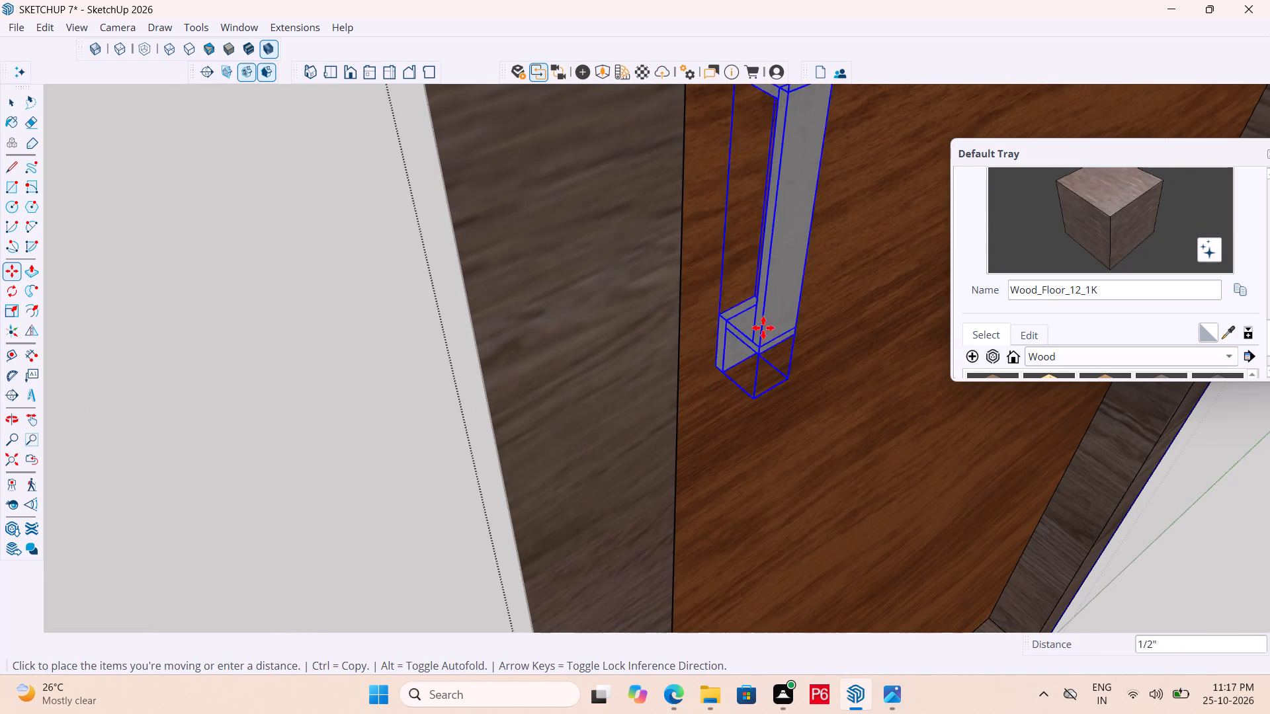
{"action": "scroll", "coordinate": [784, 294], "scroll_direction": "down", "scroll_amount": 17}
{"action": "scroll", "coordinate": [830, 288], "scroll_direction": "down", "scroll_amount": 6}
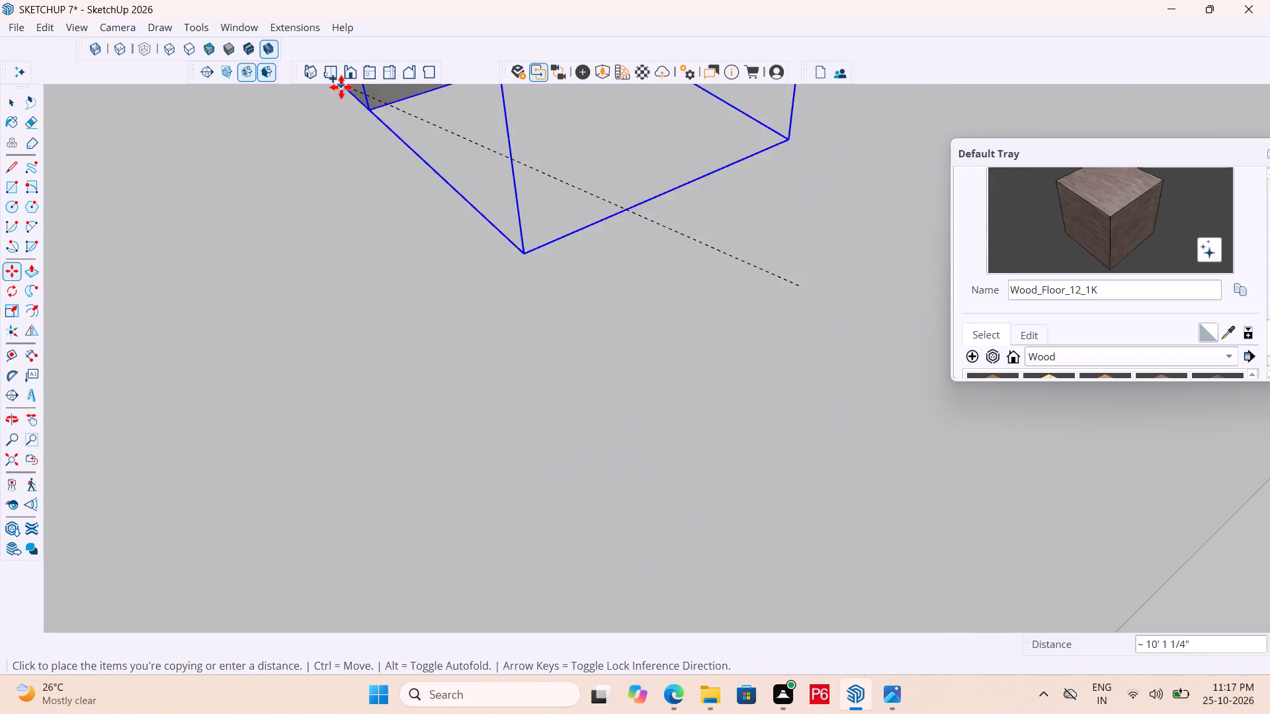
{"action": "left_click", "coordinate": [331, 76]}
{"action": "scroll", "coordinate": [584, 263], "scroll_direction": "down", "scroll_amount": 9}
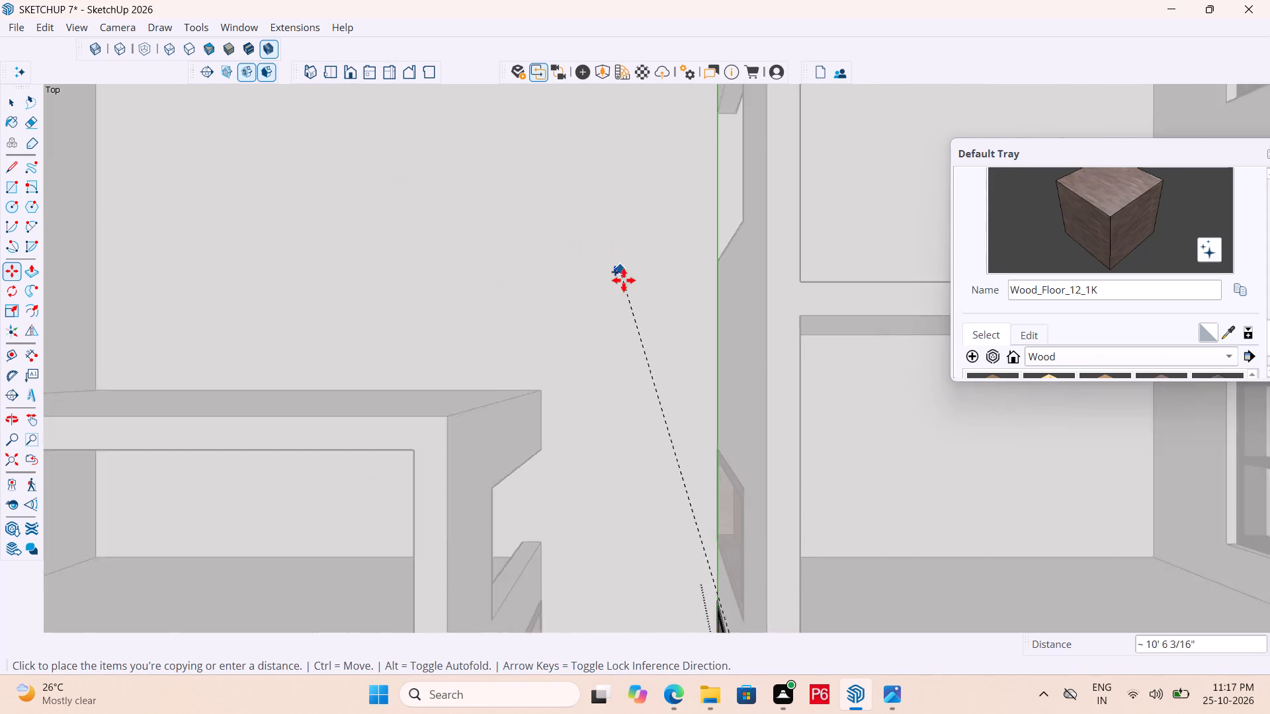
{"action": "scroll", "coordinate": [624, 280], "scroll_direction": "down", "scroll_amount": 9}
{"action": "middle_click_drag", "start_coordinate": [613, 434], "coordinate": [1070, 308]}
{"action": "scroll", "coordinate": [581, 418], "scroll_direction": "up", "scroll_amount": 2}
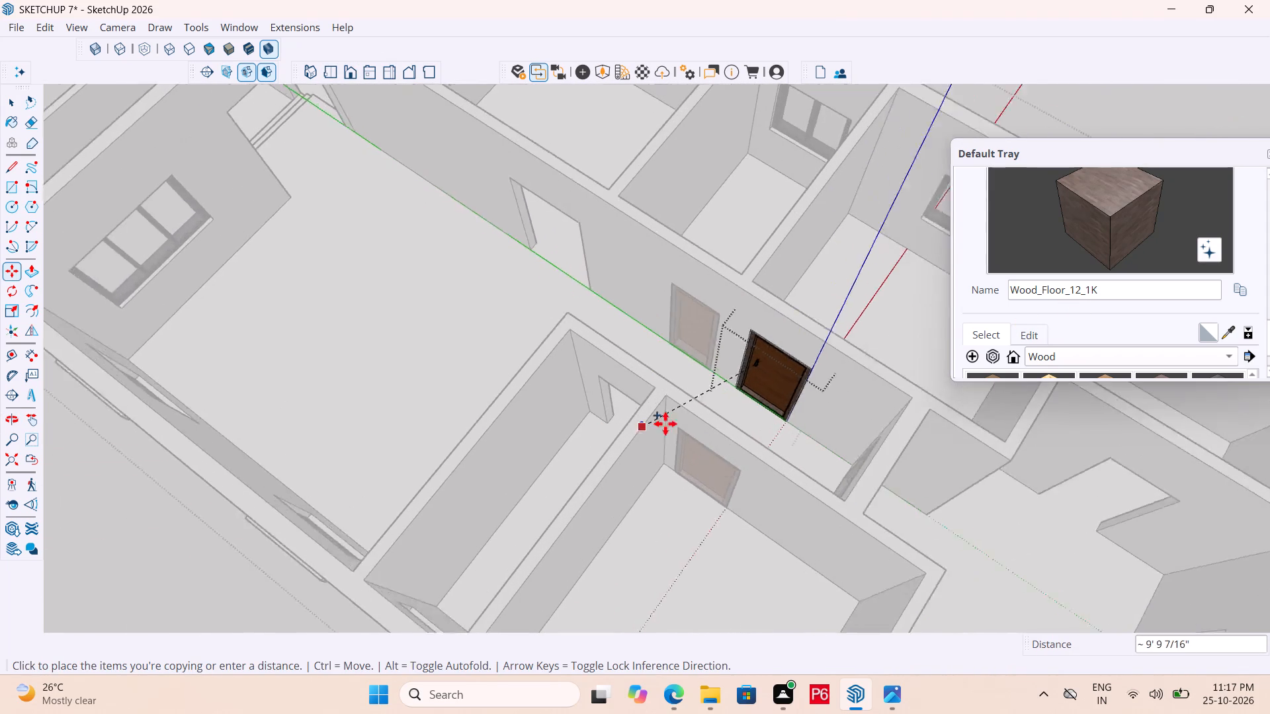
{"action": "scroll", "coordinate": [665, 424], "scroll_direction": "up", "scroll_amount": 18}
{"action": "middle_click_drag", "start_coordinate": [668, 274], "coordinate": [600, 144]}
{"action": "middle_click_drag", "start_coordinate": [665, 281], "coordinate": [723, 253]}
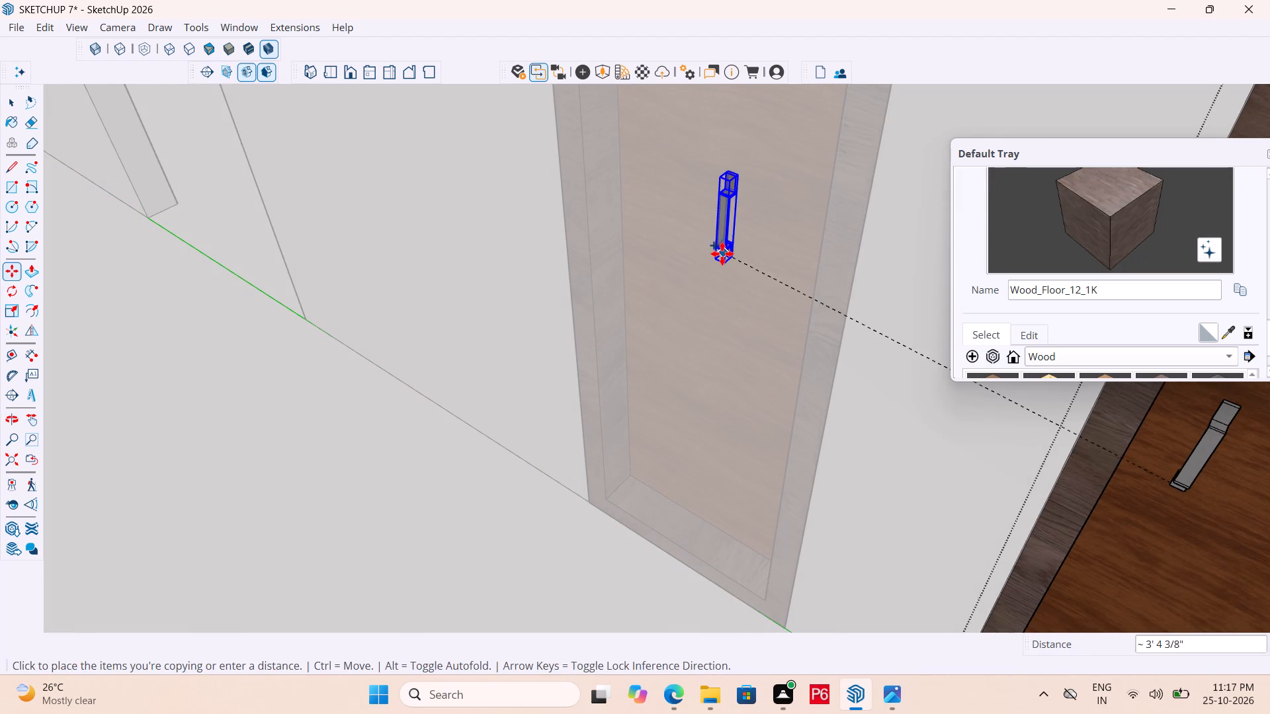
{"action": "left_click", "coordinate": [494, 247]}
{"action": "key", "text": "space"}
{"action": "left_click", "coordinate": [692, 297]}
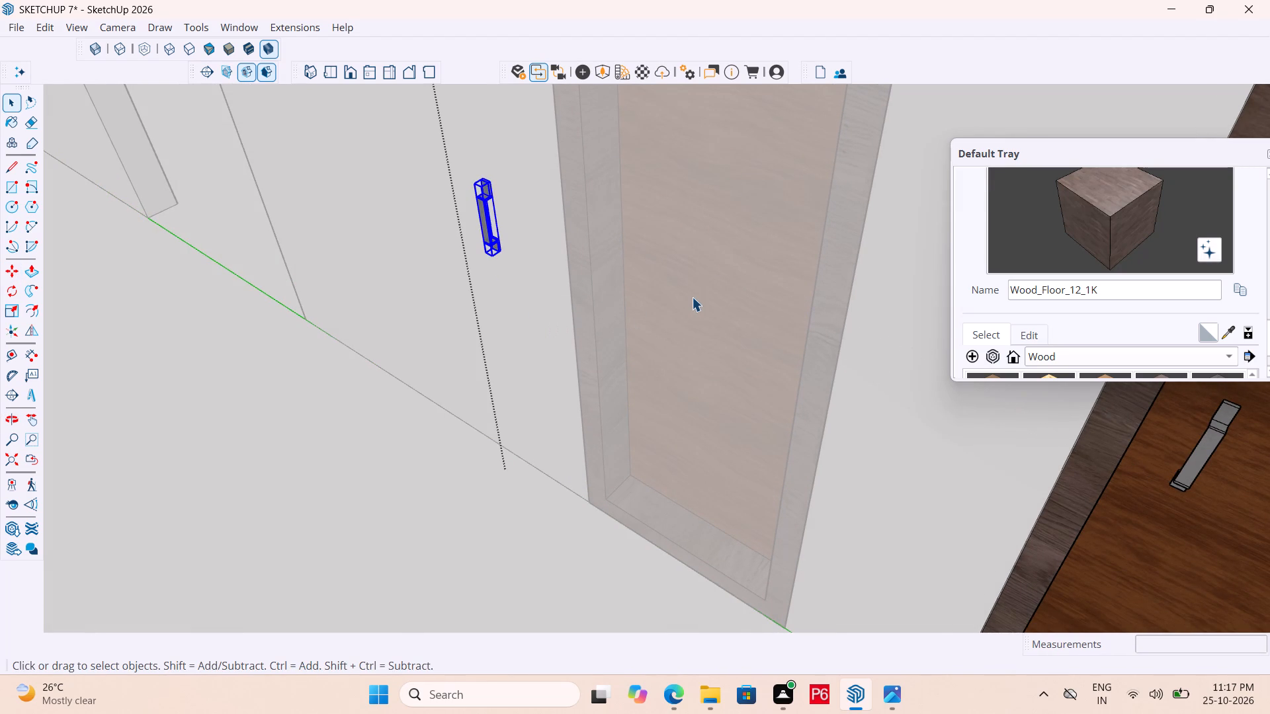
{"action": "left_click", "coordinate": [895, 453]}
{"action": "triple_click", "coordinate": [844, 418]}
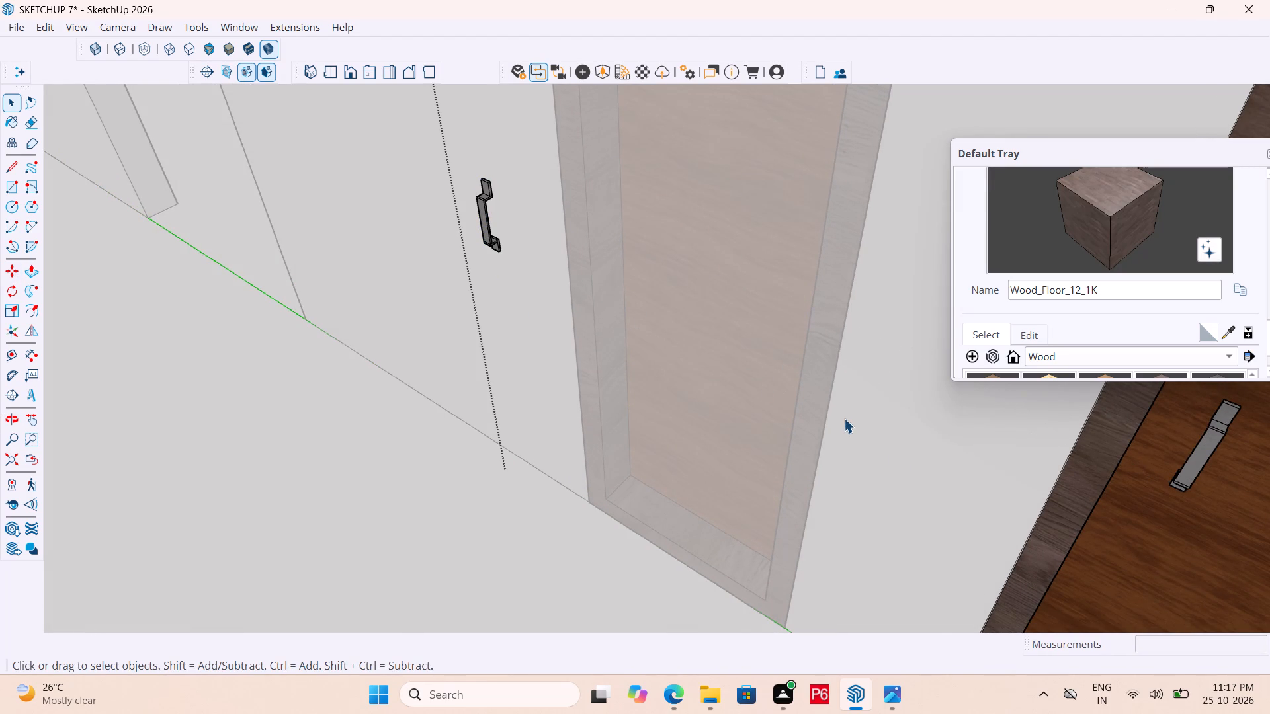
Save the model with the copied handle and leave the door group.
{"action": "scroll", "coordinate": [533, 500], "scroll_direction": "down", "scroll_amount": 10}
{"action": "left_click", "coordinate": [333, 74]}
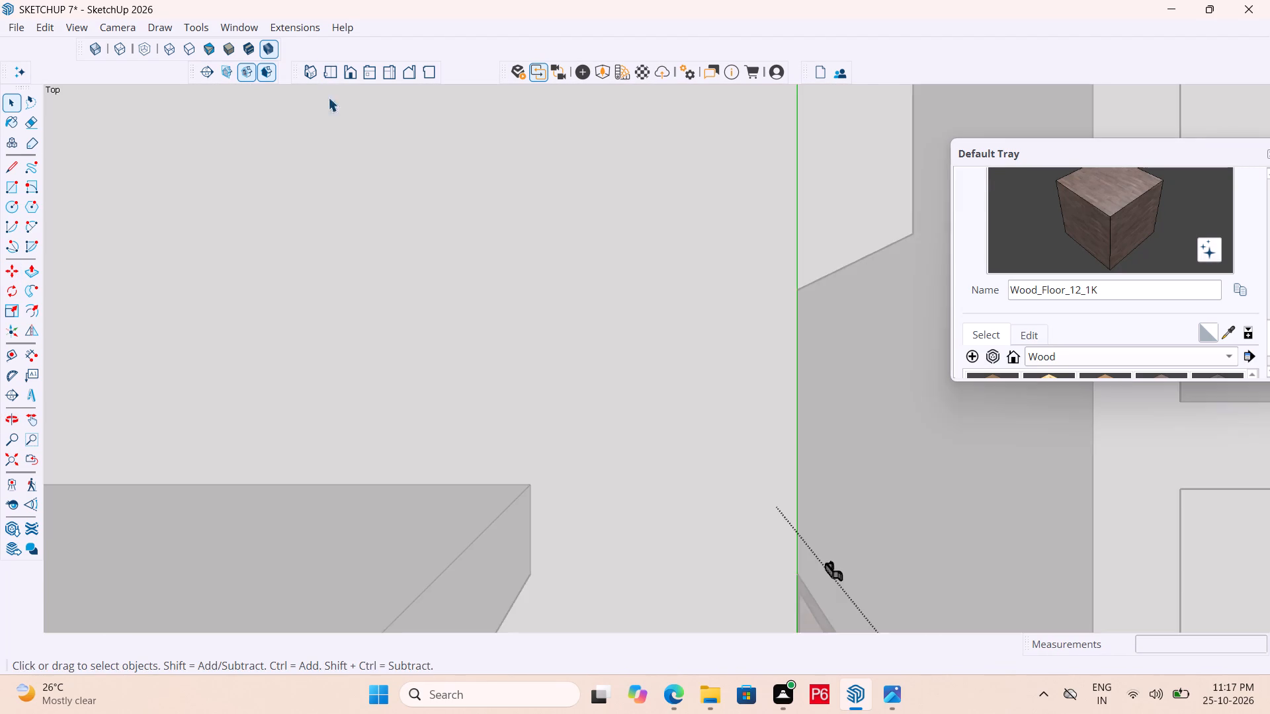
{"action": "scroll", "coordinate": [520, 382], "scroll_direction": "down", "scroll_amount": 10}
{"action": "key", "text": "ctrl+s"}
{"action": "key", "text": "ctrl+s"}
{"action": "key", "text": "ctrl+s"}
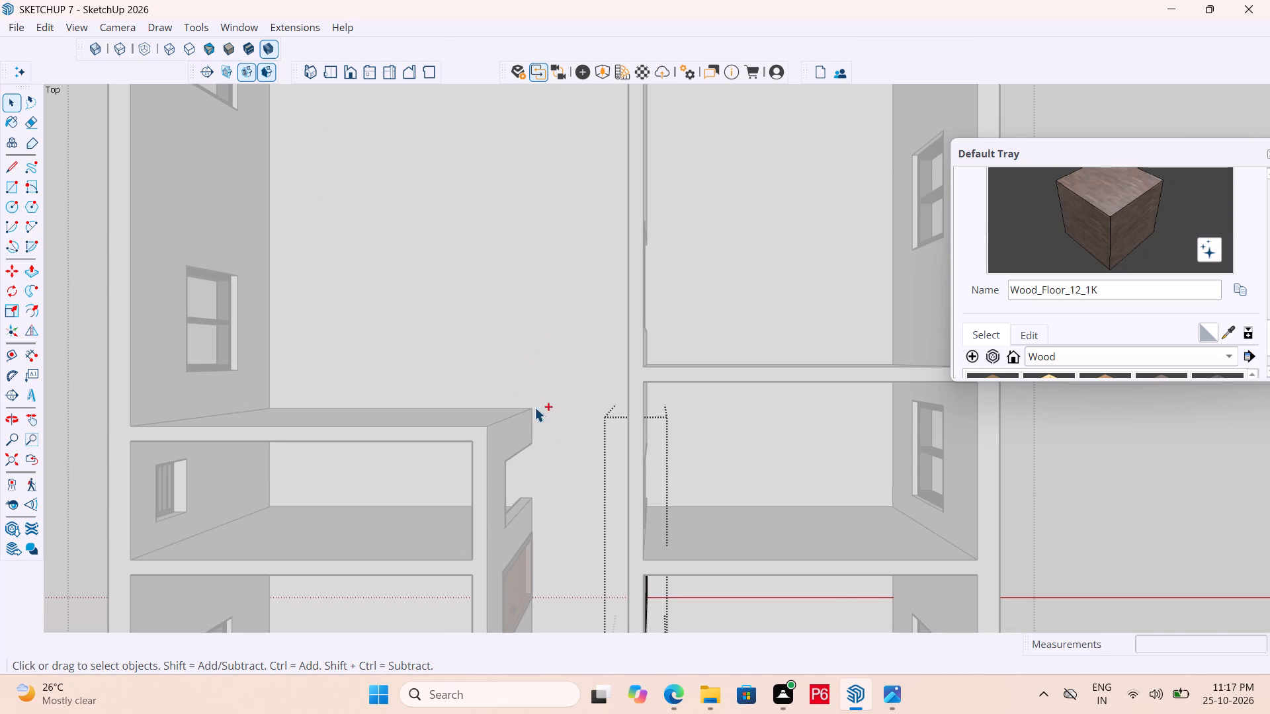
{"action": "middle_click_drag", "start_coordinate": [554, 432], "coordinate": [702, 324]}
{"action": "double_click", "coordinate": [1173, 472]}
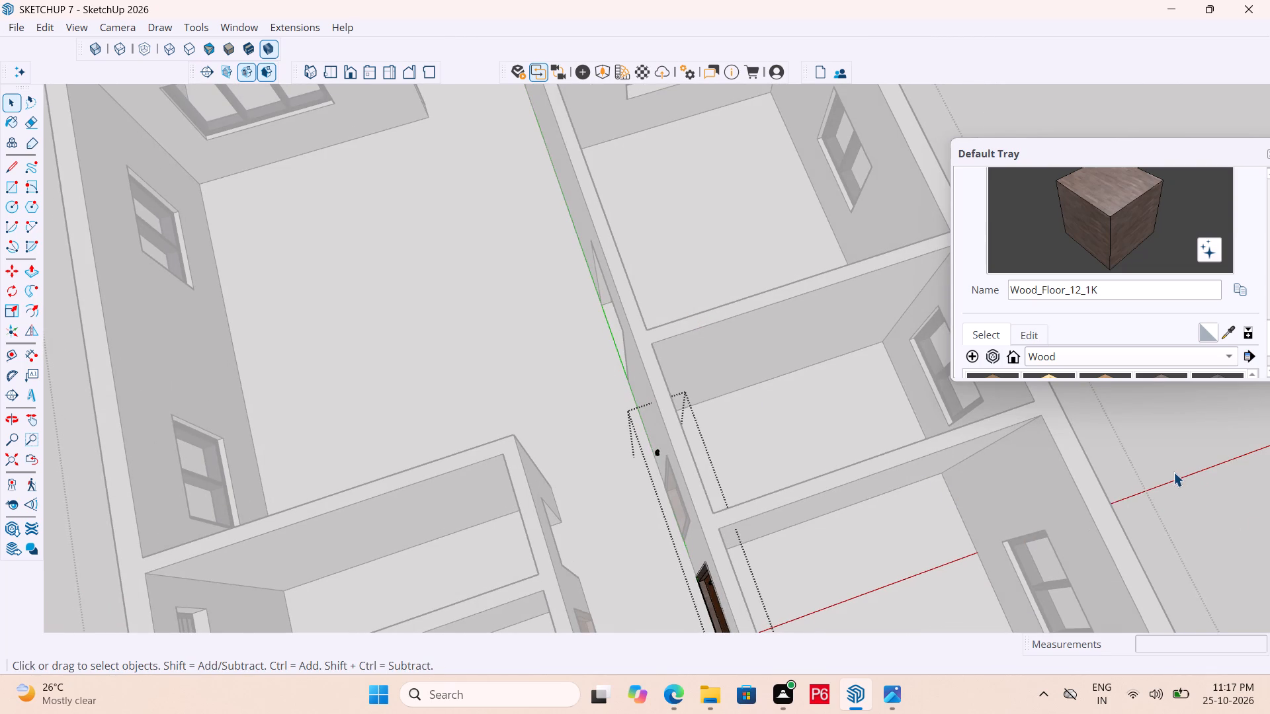
Open the neighbouring handleless corridor door's group, pull its wooden panel forward about 3 5/8" within the frame, and save the model.
{"action": "middle_click_drag", "start_coordinate": [852, 500], "coordinate": [1058, 368]}
{"action": "scroll", "coordinate": [738, 488], "scroll_direction": "up", "scroll_amount": 4}
{"action": "left_click", "coordinate": [771, 445]}
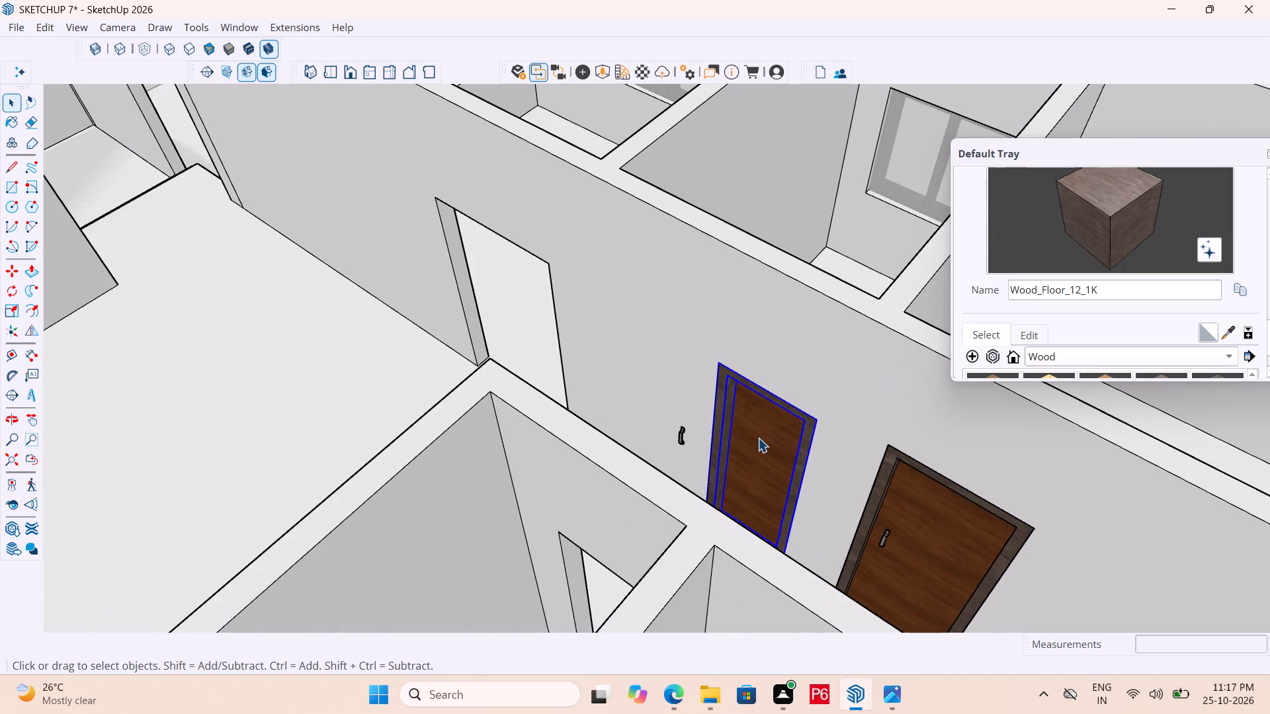
{"action": "triple_click", "coordinate": [758, 438]}
{"action": "key", "text": "p"}
{"action": "left_click", "coordinate": [759, 434]}
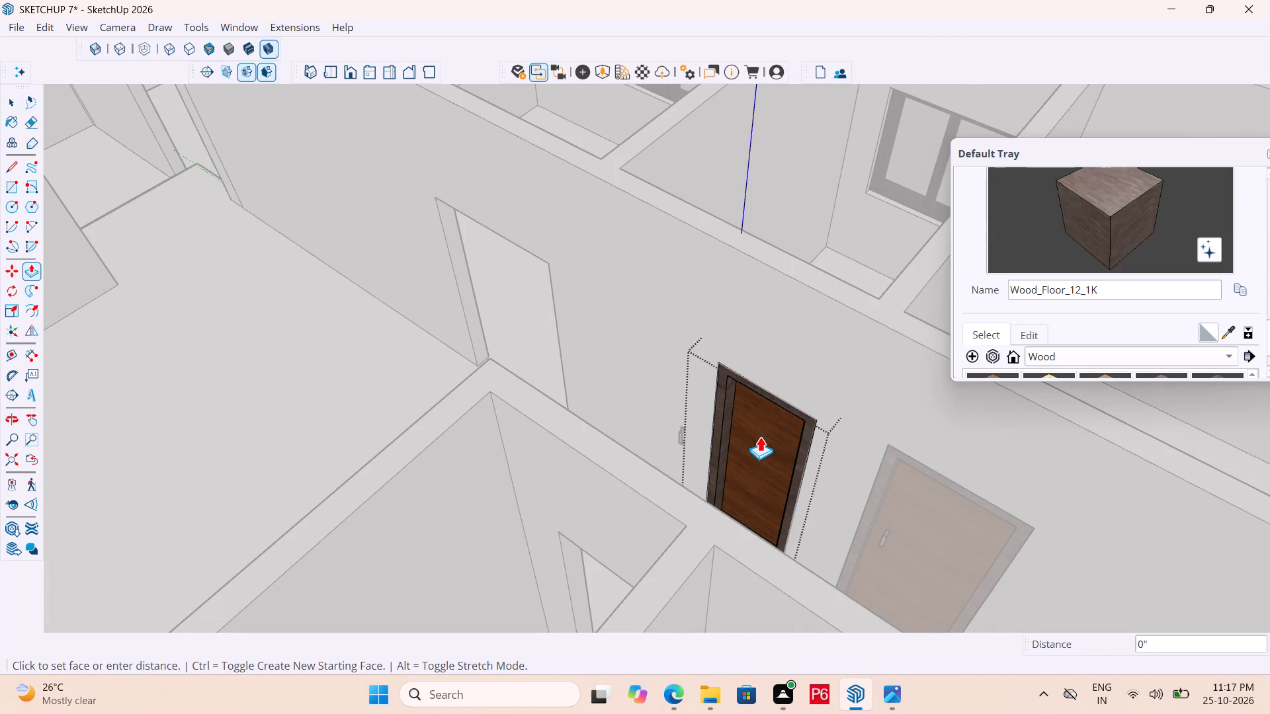
{"action": "scroll", "coordinate": [759, 446], "scroll_direction": "up", "scroll_amount": 4}
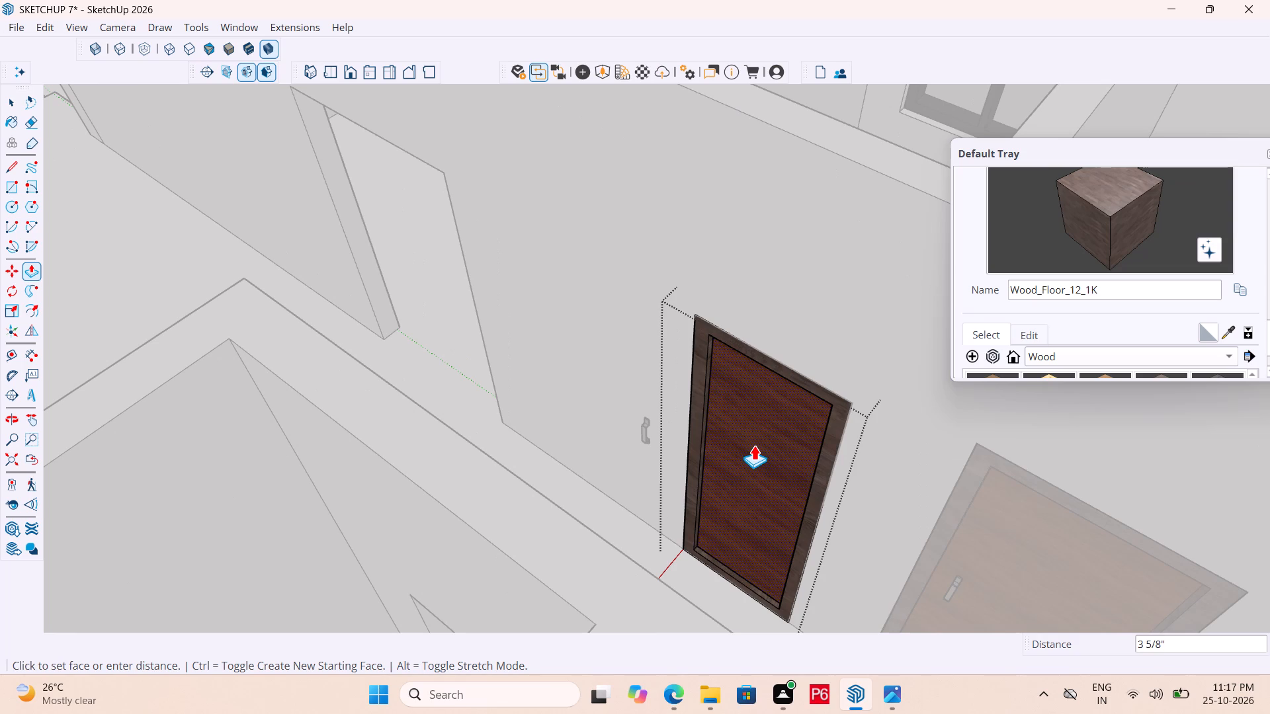
{"action": "left_click", "coordinate": [754, 445]}
{"action": "key", "text": "ctrl+s"}
{"action": "key", "text": "ctrl+s"}
{"action": "key", "text": "ctrl+s"}
{"action": "key", "text": "ctrl+s"}
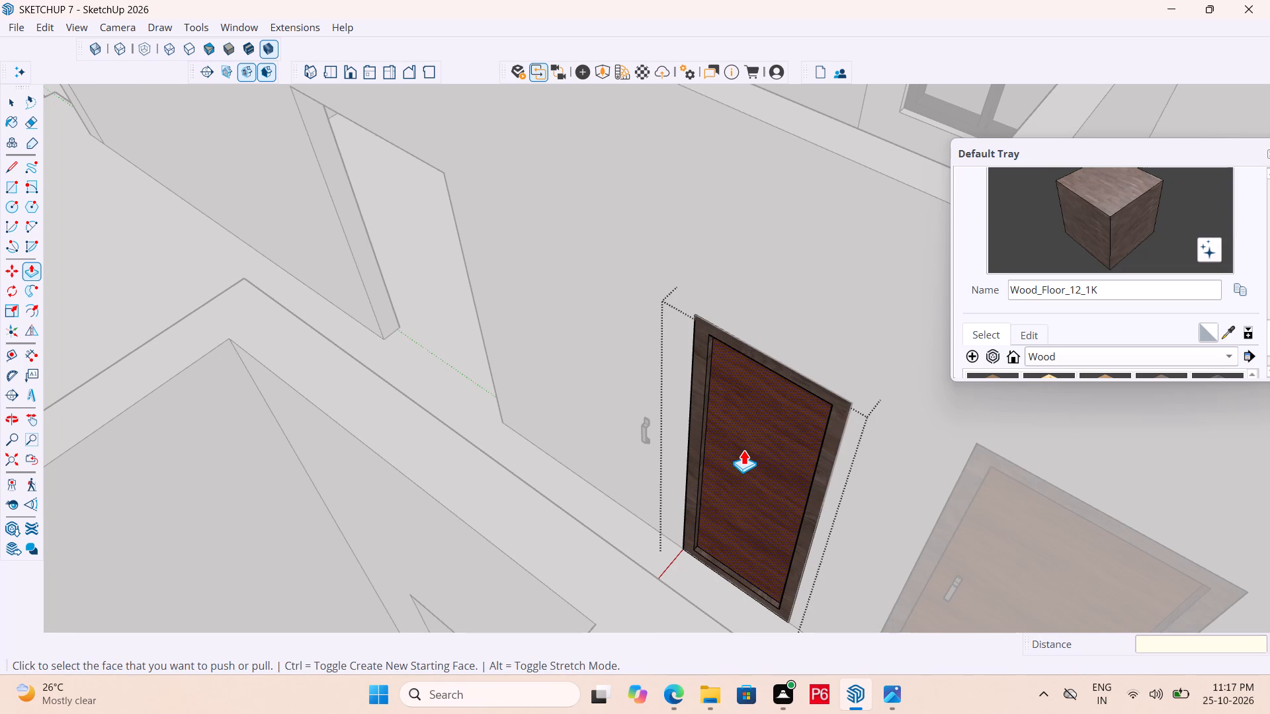
{"action": "key", "text": "ctrl+s"}
Leave the group and move the door group containing the copied handle about 1 5/16", gripping it at that handle's lower corner.
{"action": "key", "text": "space"}
{"action": "scroll", "coordinate": [734, 514], "scroll_direction": "up", "scroll_amount": 5}
{"action": "left_click", "coordinate": [588, 286]}
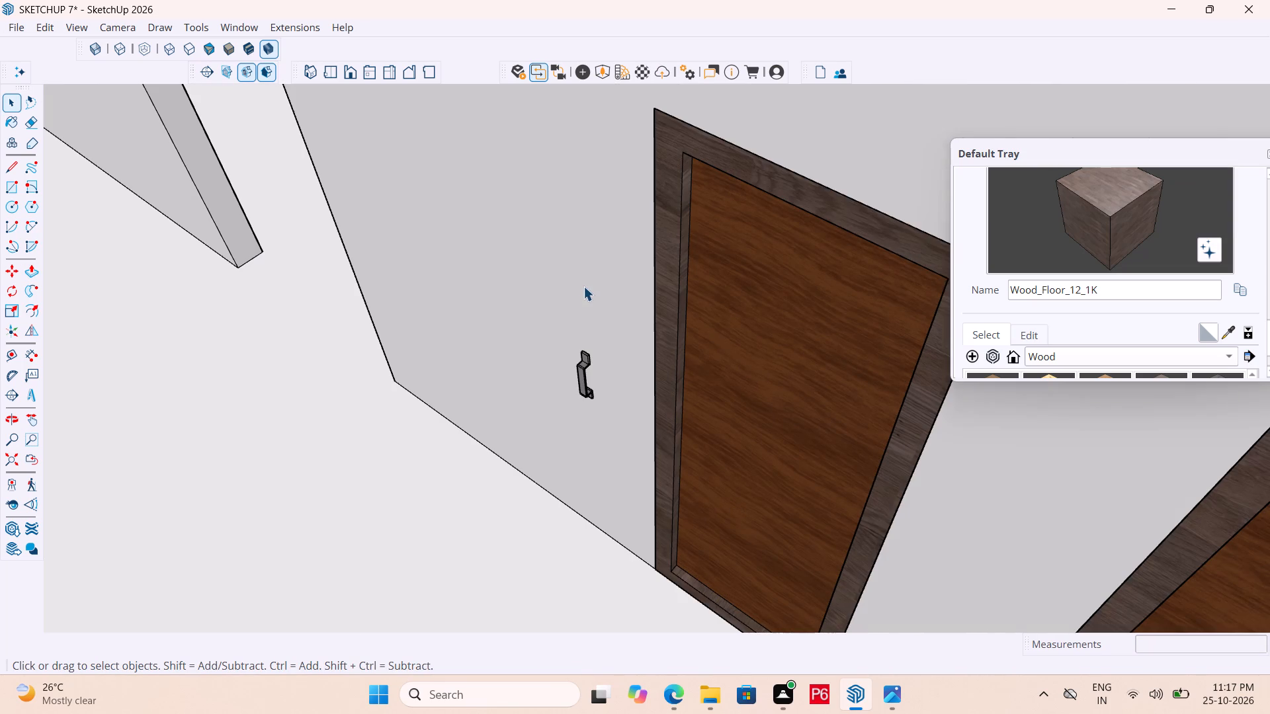
{"action": "left_click", "coordinate": [582, 368]}
{"action": "scroll", "coordinate": [603, 424], "scroll_direction": "up", "scroll_amount": 4}
{"action": "key", "text": "m"}
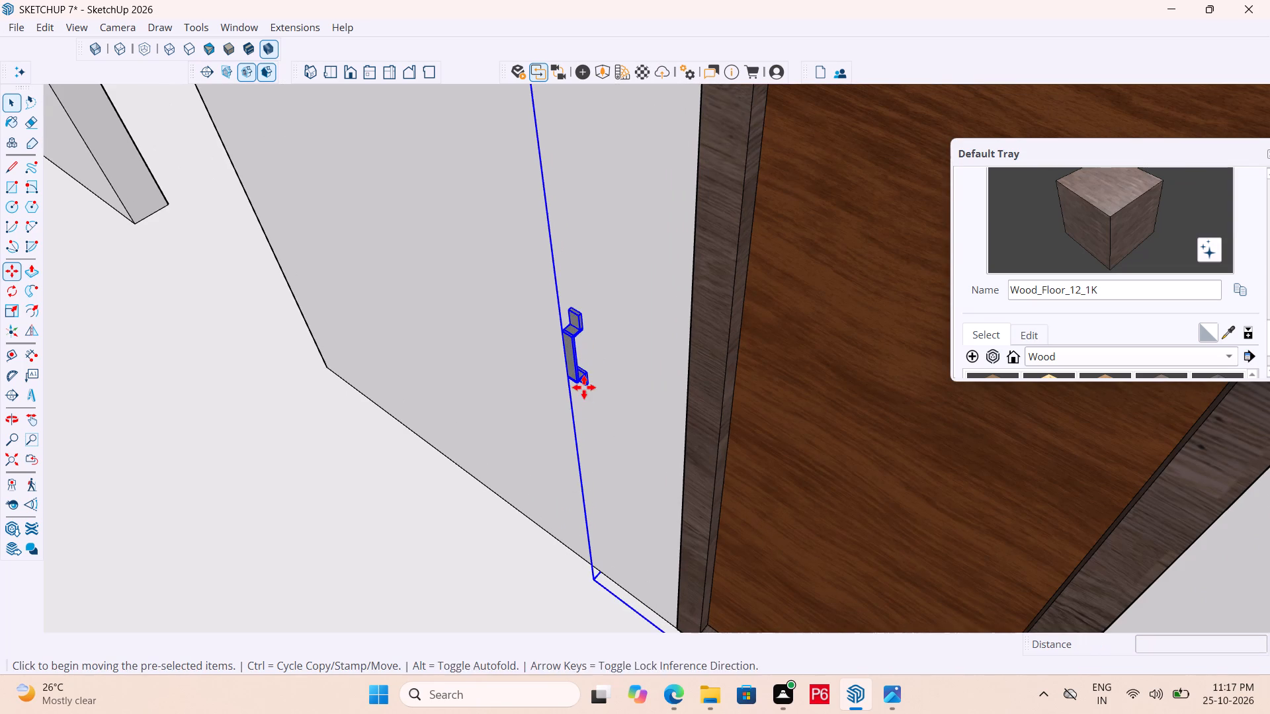
{"action": "scroll", "coordinate": [593, 384], "scroll_direction": "up", "scroll_amount": 20}
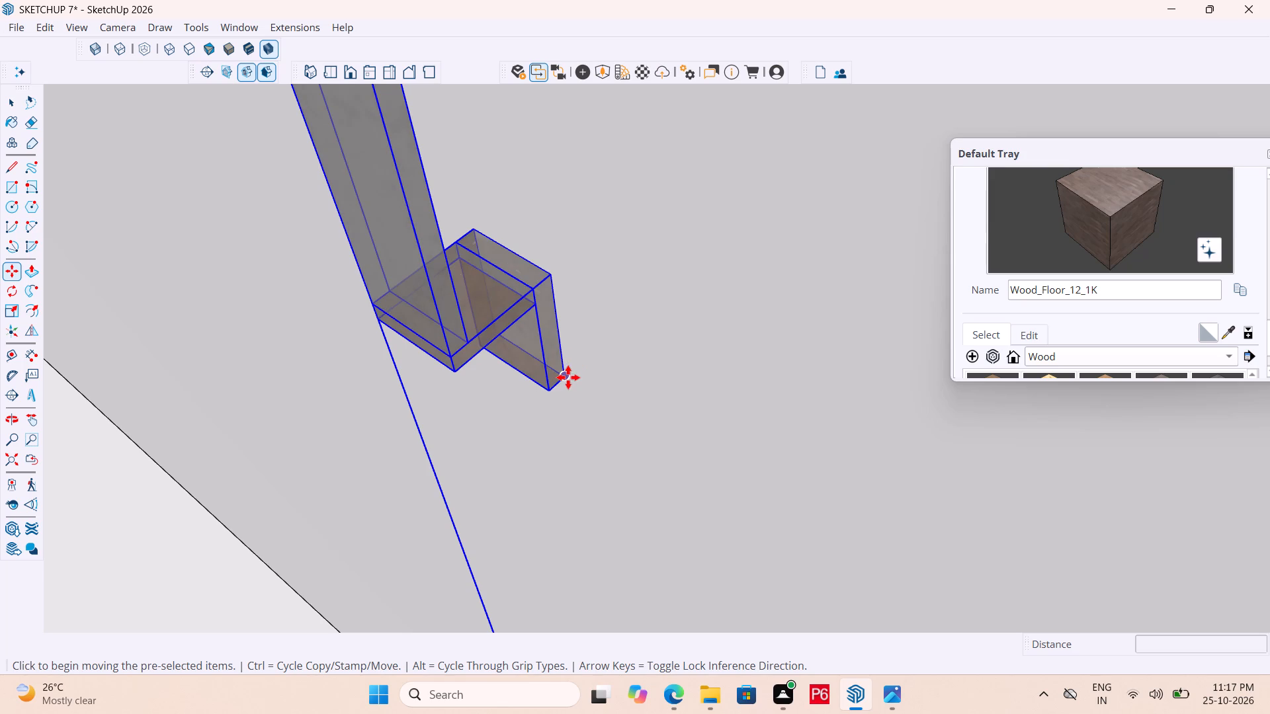
{"action": "left_click", "coordinate": [568, 377]}
{"action": "scroll", "coordinate": [970, 133], "scroll_direction": "down", "scroll_amount": 14}
{"action": "scroll", "coordinate": [588, 194], "scroll_direction": "down", "scroll_amount": 9}
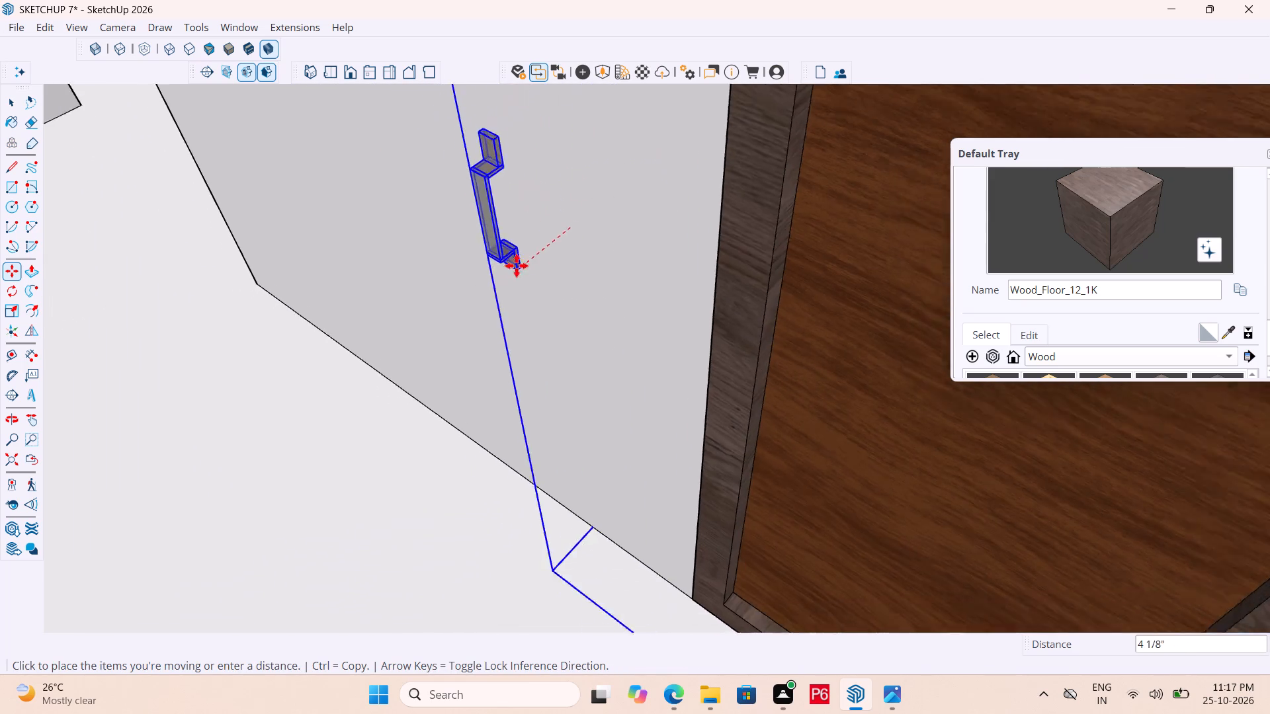
{"action": "scroll", "coordinate": [517, 266], "scroll_direction": "down", "scroll_amount": 2}
{"action": "left_click", "coordinate": [544, 230]}
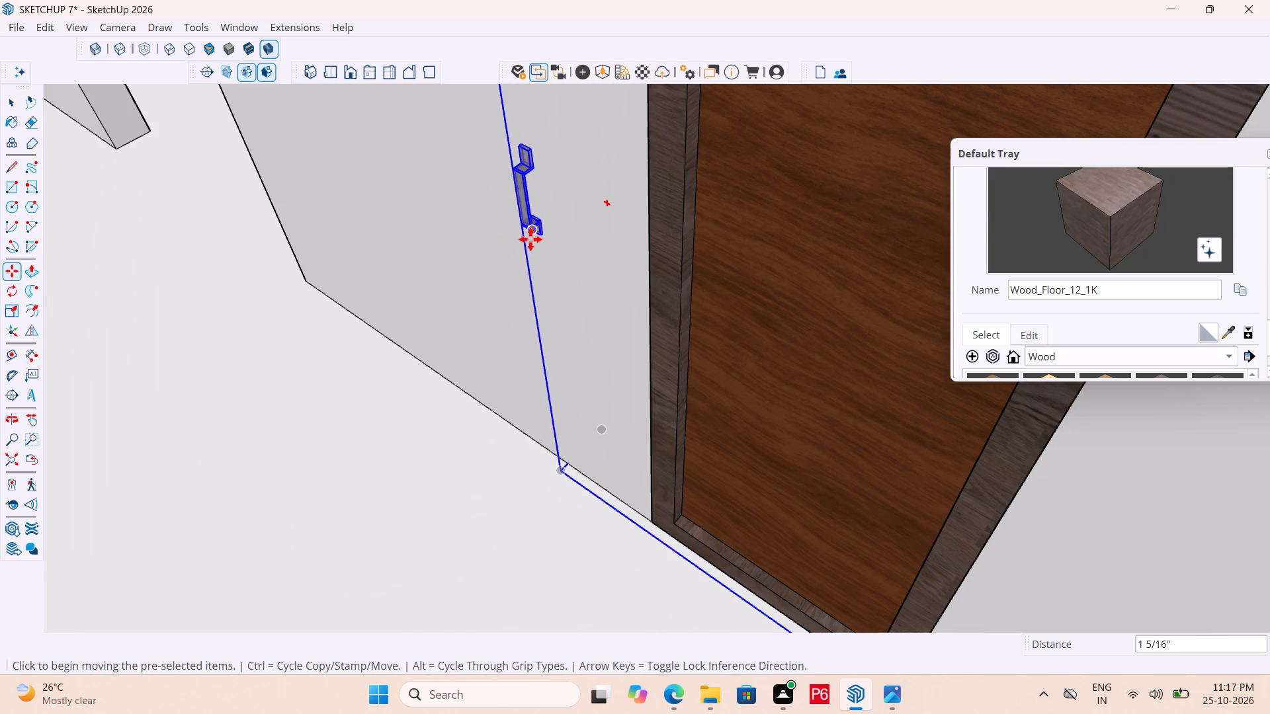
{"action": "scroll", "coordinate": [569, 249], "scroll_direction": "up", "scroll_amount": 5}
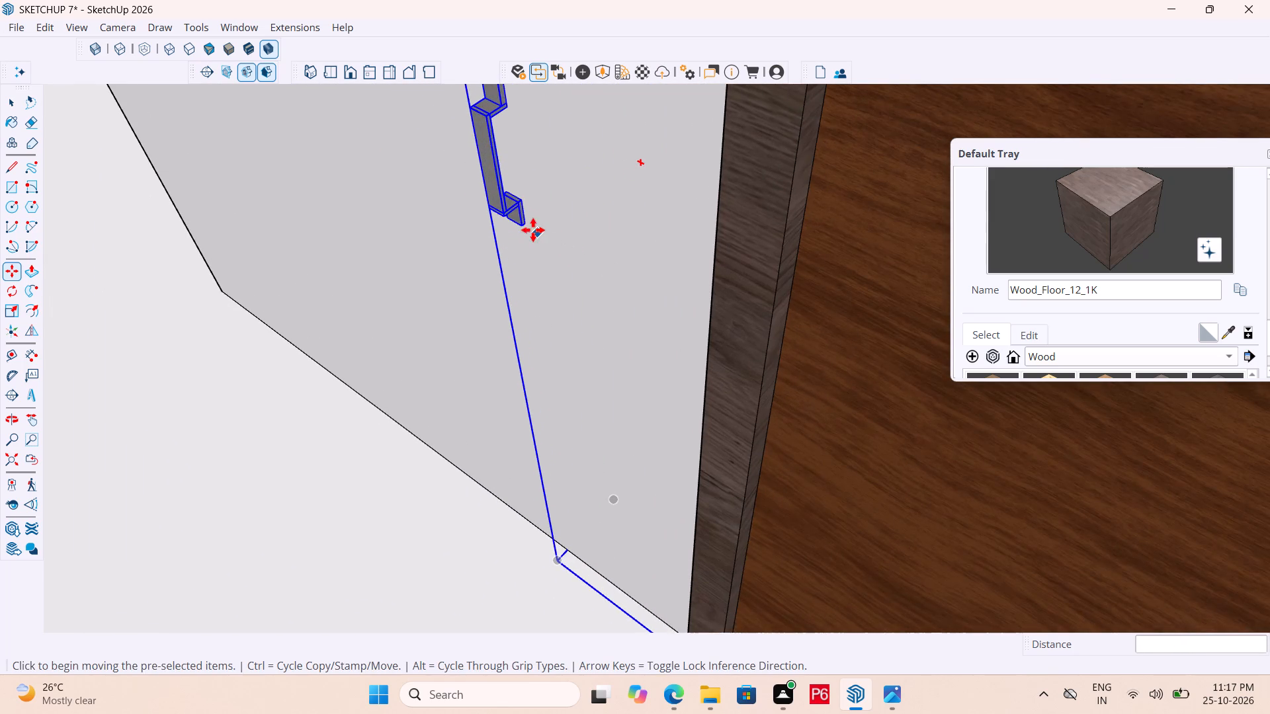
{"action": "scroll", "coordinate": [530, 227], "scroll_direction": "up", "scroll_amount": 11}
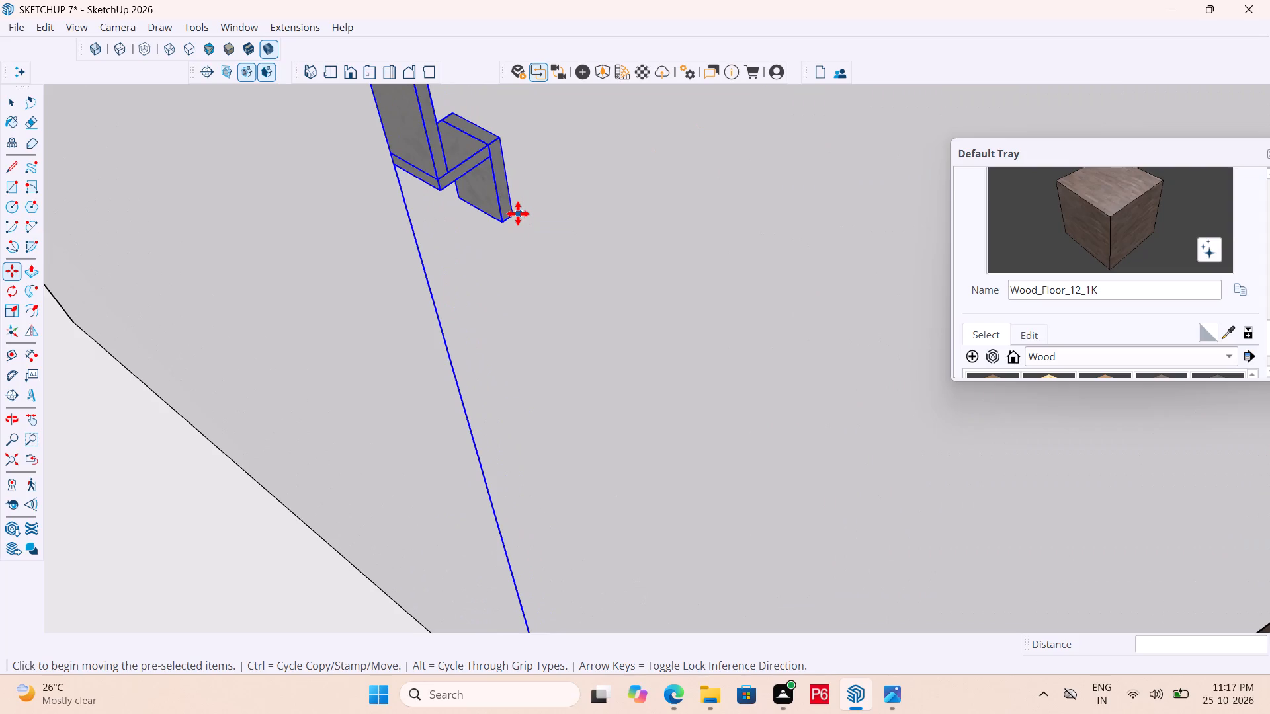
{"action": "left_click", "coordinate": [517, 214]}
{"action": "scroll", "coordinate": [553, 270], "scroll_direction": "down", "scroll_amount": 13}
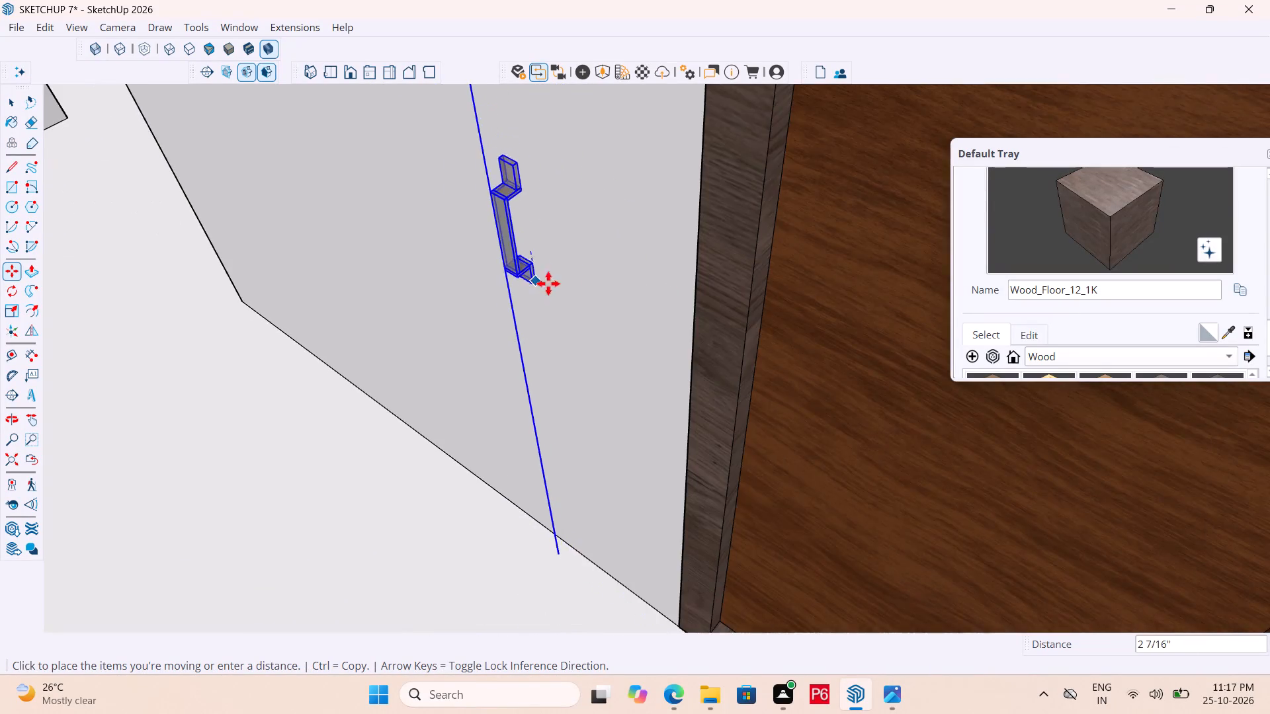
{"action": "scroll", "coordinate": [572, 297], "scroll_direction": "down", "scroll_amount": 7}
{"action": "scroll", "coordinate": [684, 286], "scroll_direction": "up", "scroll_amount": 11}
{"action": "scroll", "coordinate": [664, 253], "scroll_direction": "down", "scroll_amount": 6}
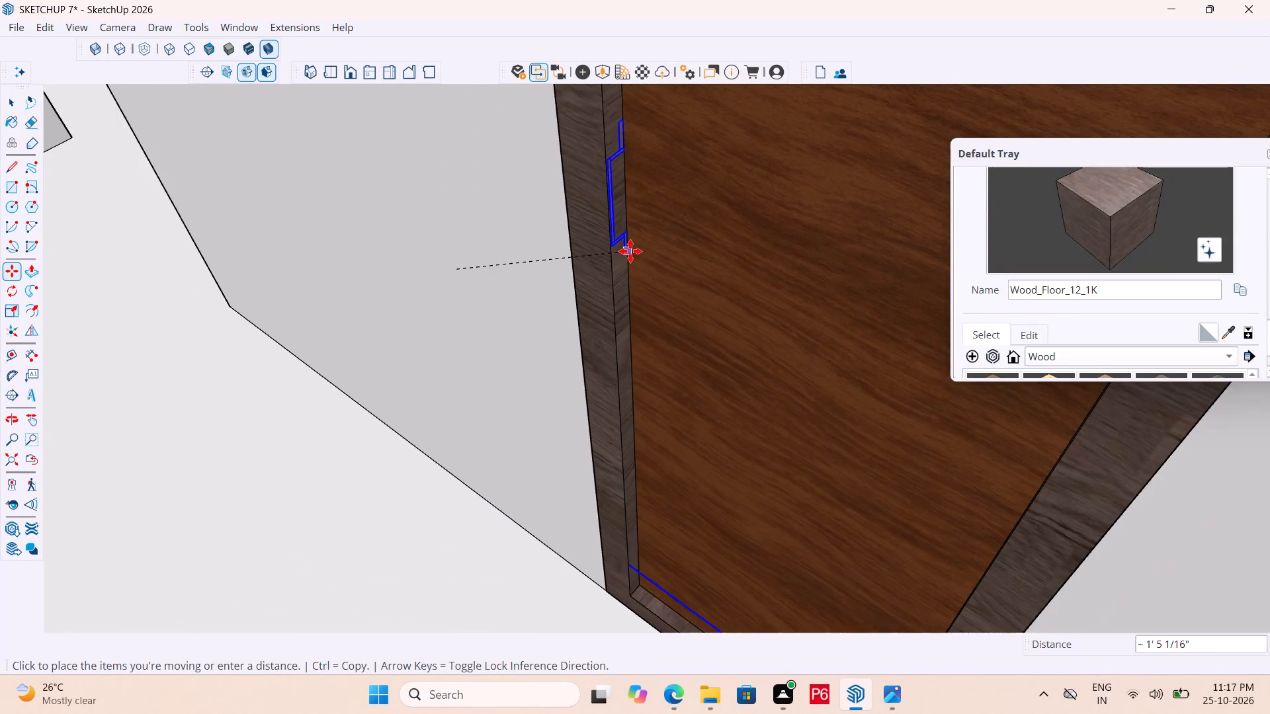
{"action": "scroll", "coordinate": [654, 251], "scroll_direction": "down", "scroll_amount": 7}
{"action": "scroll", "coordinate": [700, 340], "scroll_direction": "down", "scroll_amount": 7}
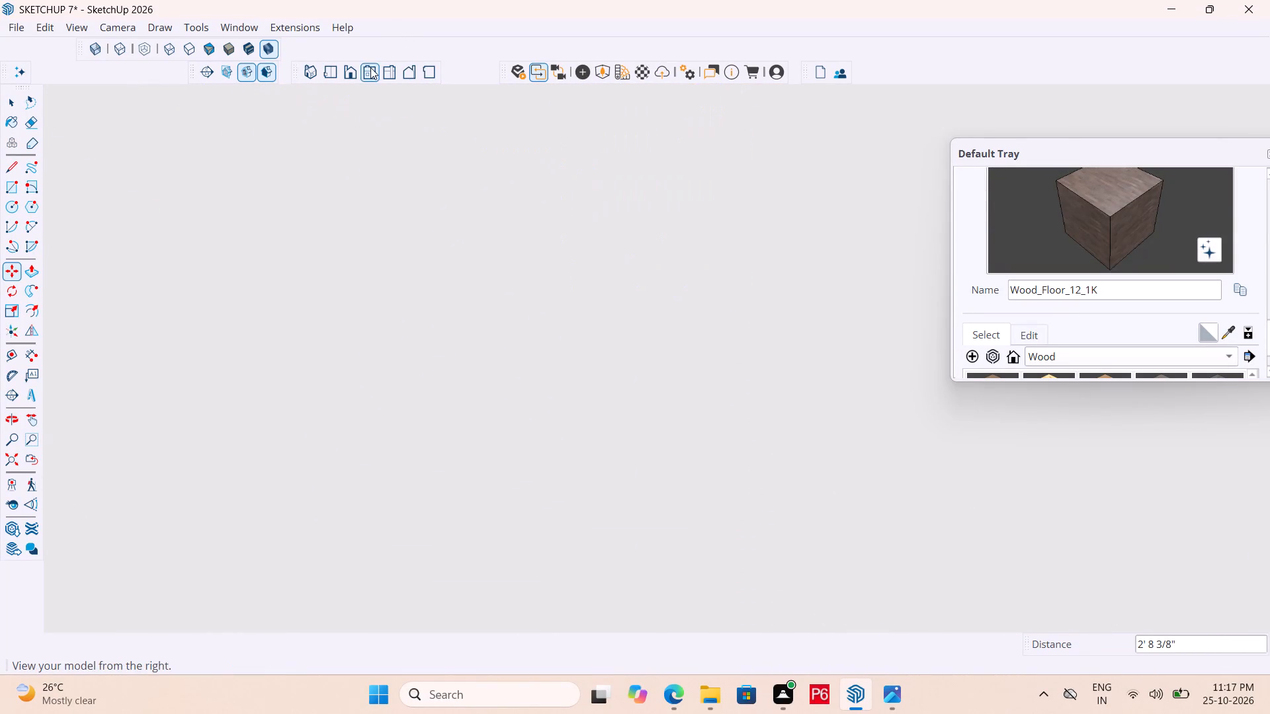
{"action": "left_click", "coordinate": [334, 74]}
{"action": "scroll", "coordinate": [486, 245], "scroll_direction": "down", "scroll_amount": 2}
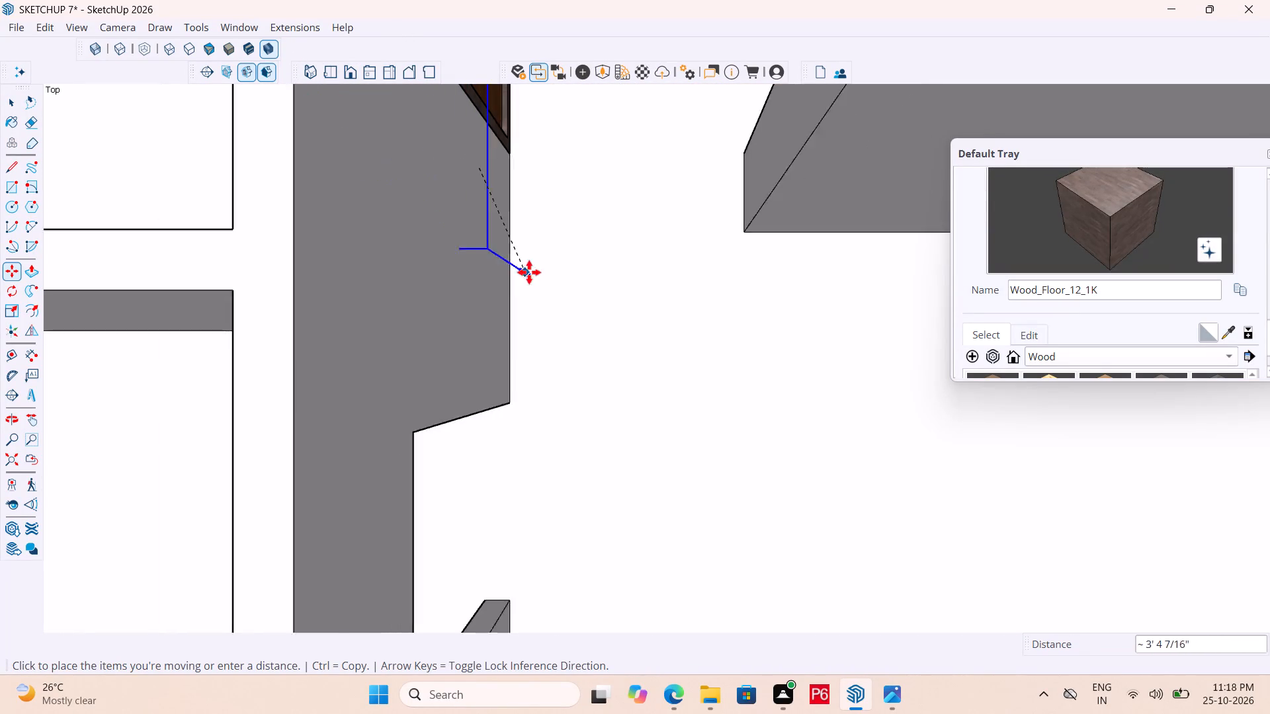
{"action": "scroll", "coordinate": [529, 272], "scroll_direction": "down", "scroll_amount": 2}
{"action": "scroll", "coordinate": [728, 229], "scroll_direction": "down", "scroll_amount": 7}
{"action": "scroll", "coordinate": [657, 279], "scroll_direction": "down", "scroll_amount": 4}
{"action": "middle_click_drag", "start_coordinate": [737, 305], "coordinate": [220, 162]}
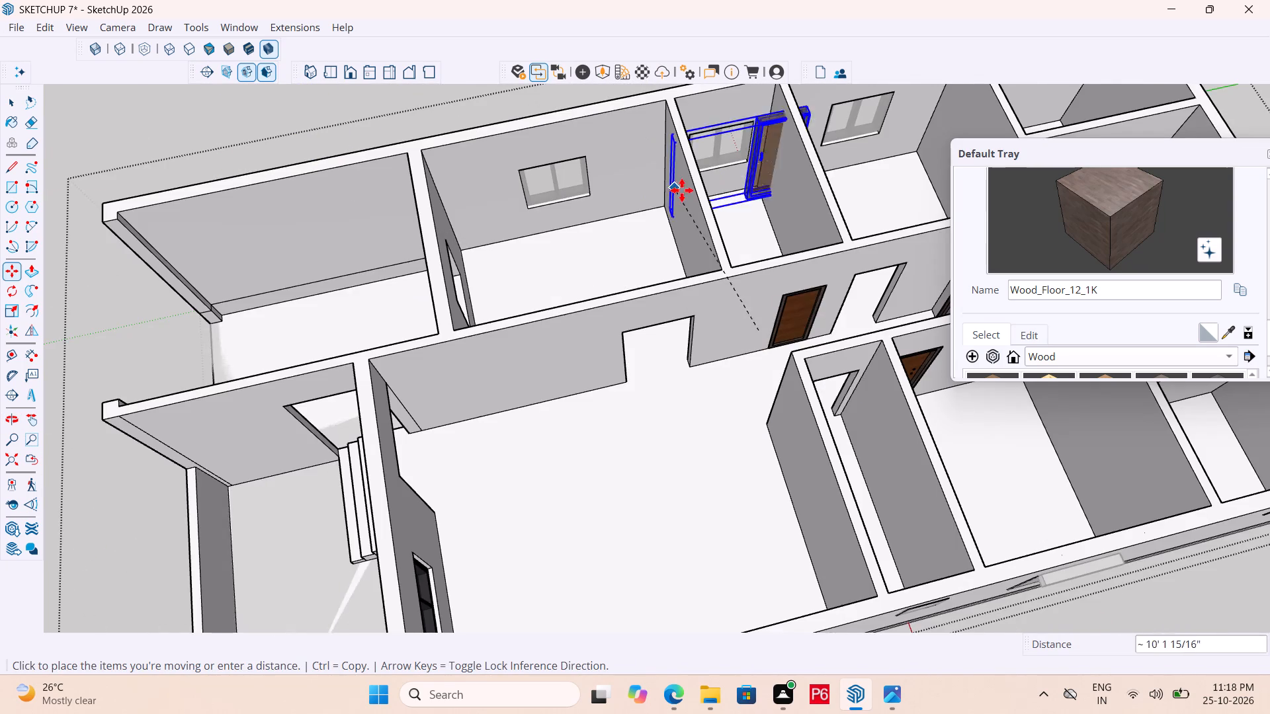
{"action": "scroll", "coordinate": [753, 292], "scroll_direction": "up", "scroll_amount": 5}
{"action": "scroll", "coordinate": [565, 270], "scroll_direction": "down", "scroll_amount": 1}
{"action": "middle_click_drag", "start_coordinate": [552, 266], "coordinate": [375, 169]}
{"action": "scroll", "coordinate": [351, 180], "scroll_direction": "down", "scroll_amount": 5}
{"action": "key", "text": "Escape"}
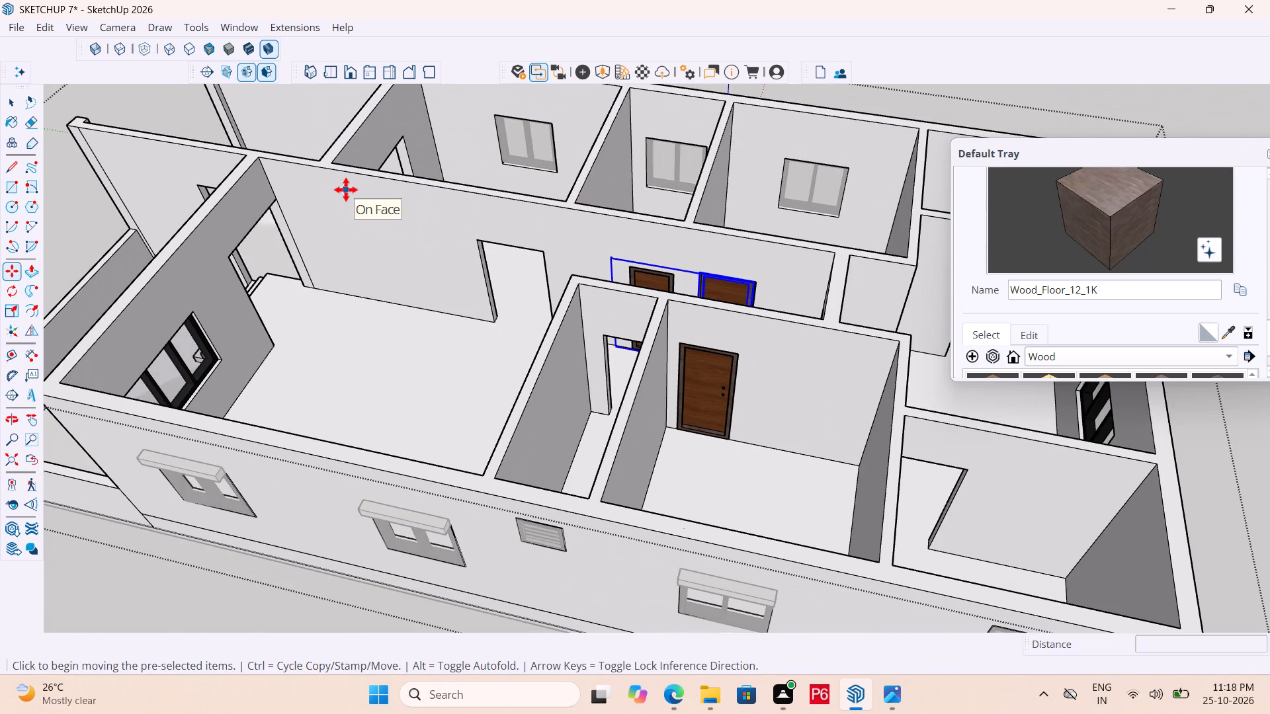
Save the model.
{"action": "key", "text": "ctrl+s"}
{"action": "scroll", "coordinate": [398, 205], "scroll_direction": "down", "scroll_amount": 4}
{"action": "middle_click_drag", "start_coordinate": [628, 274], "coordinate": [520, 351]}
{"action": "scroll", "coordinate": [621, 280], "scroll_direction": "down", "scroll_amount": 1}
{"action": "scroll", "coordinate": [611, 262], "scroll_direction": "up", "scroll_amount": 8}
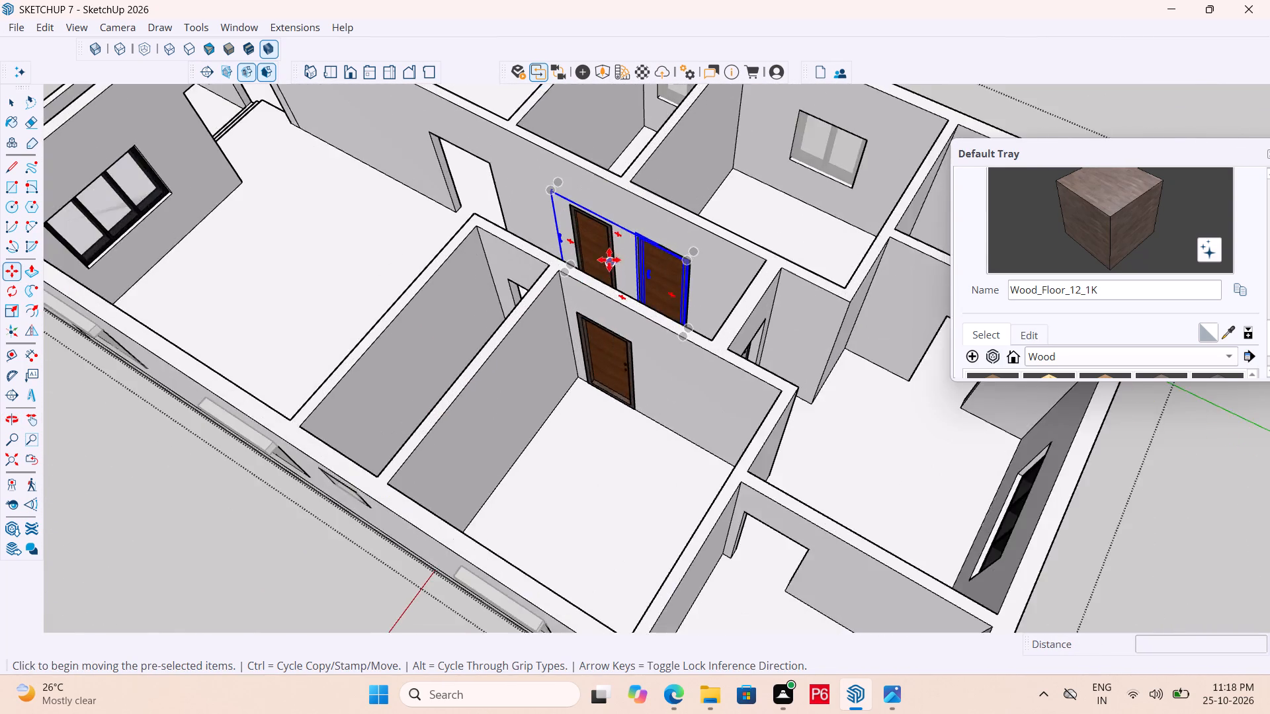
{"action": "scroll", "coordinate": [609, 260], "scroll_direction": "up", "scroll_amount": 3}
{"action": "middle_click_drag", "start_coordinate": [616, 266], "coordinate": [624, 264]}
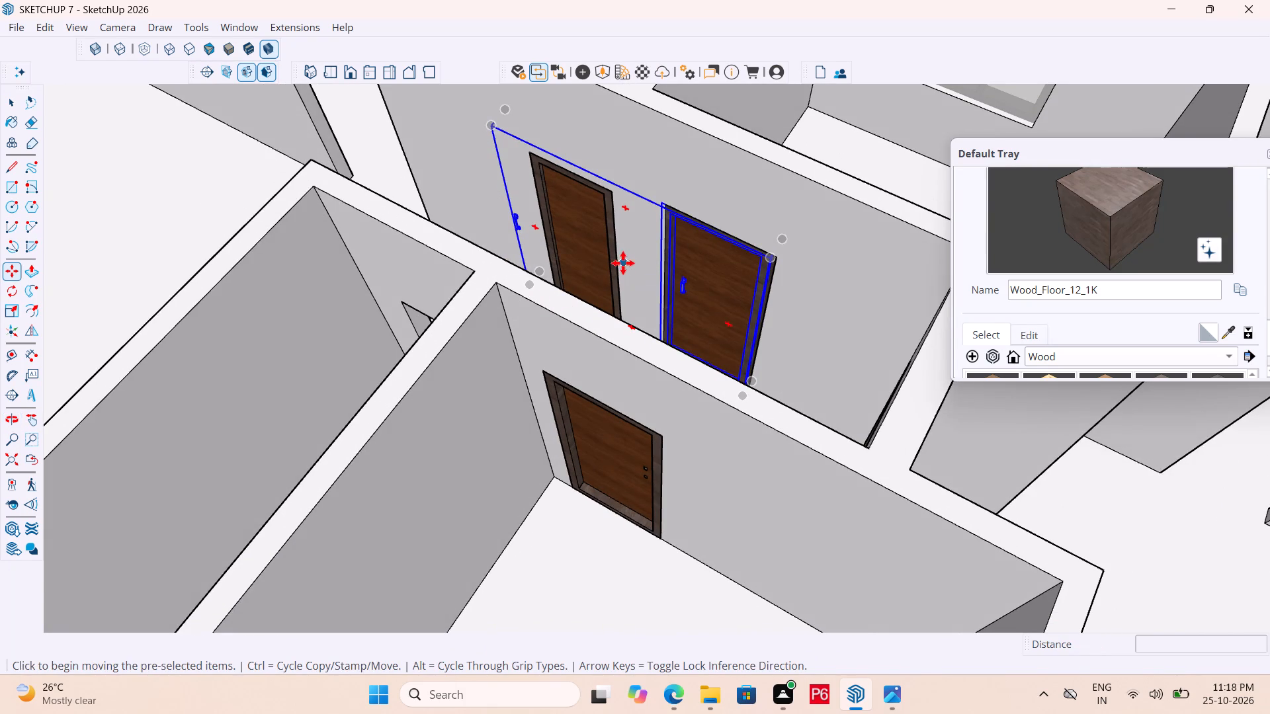
Explode the corridor door group that contains the copied pull handle.
{"action": "right_click", "coordinate": [513, 225]}
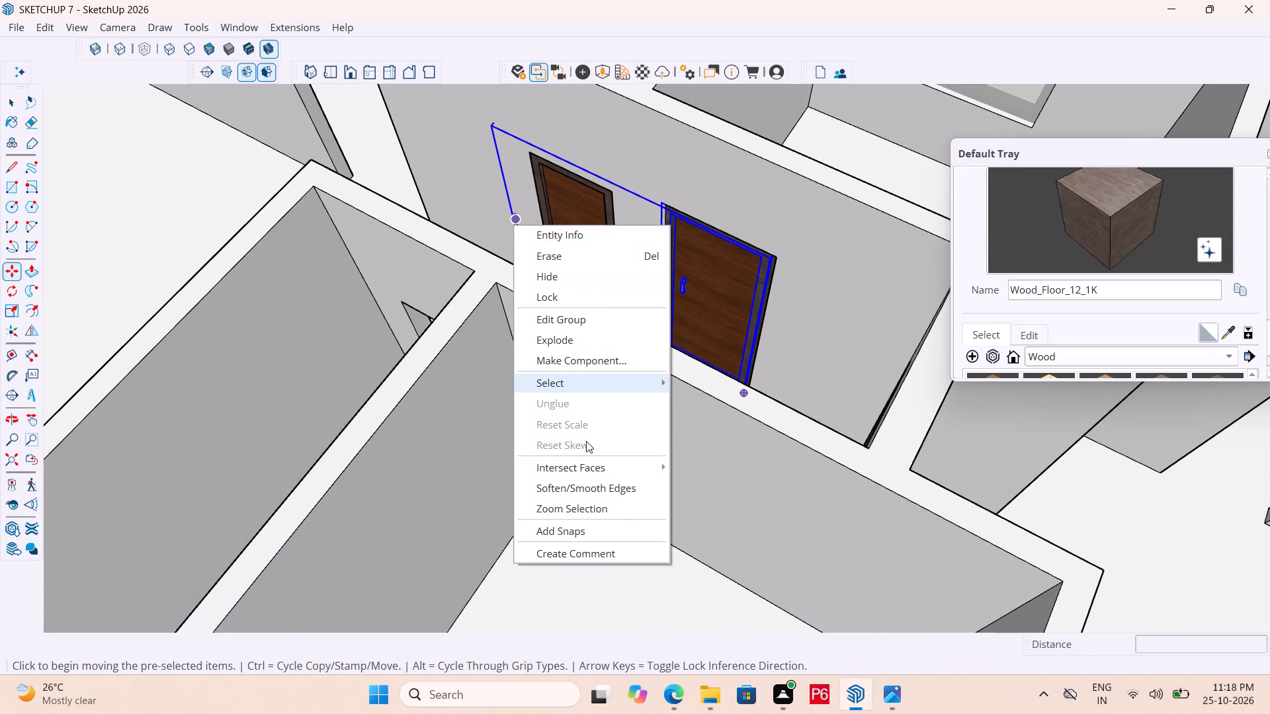
{"action": "left_click", "coordinate": [582, 341]}
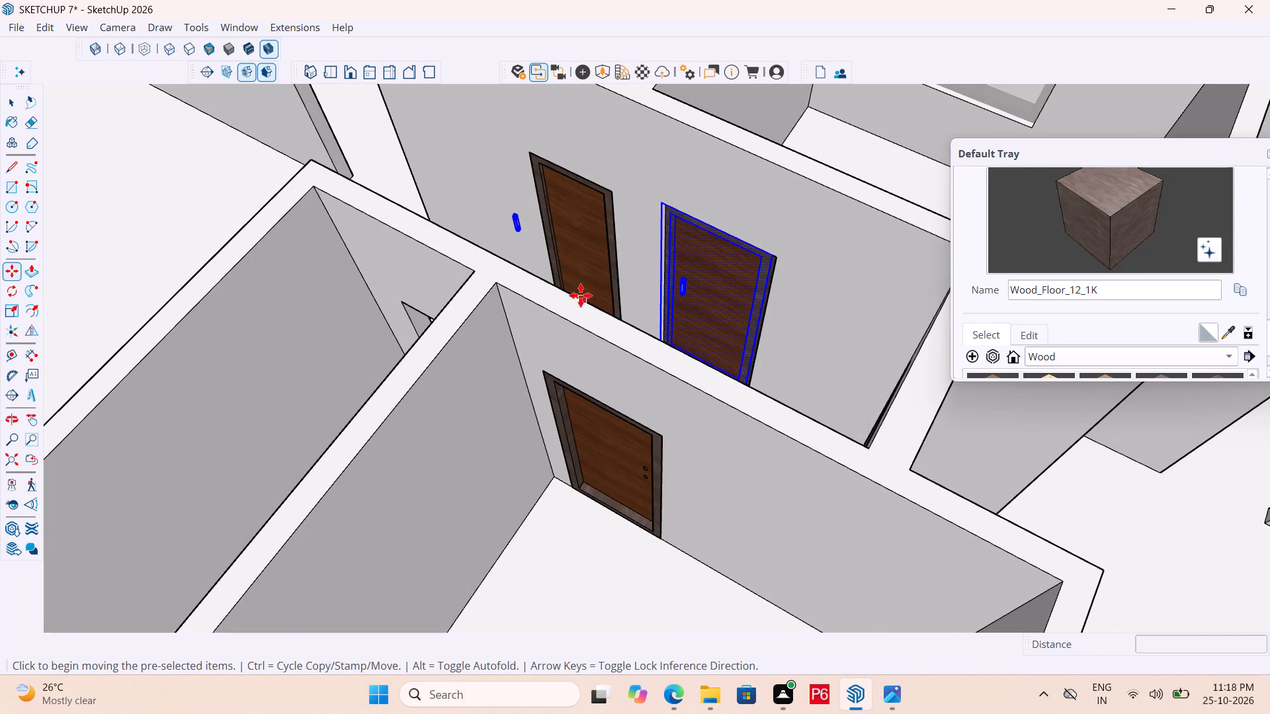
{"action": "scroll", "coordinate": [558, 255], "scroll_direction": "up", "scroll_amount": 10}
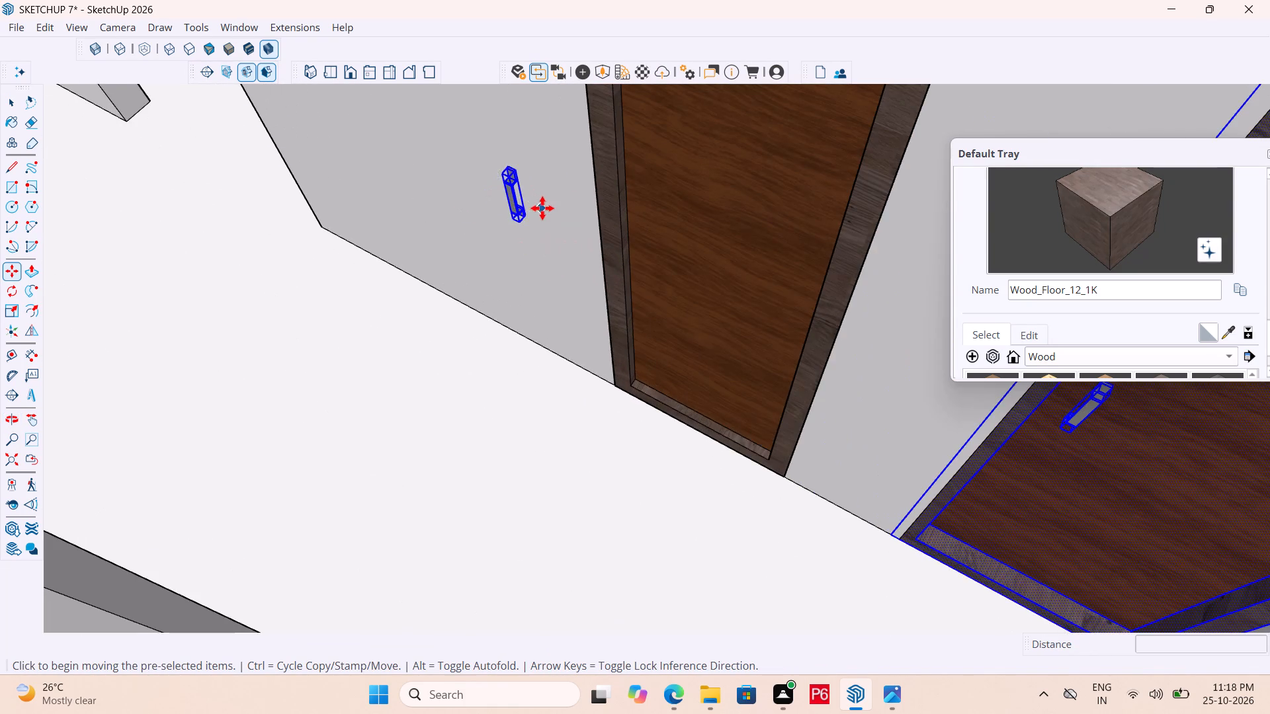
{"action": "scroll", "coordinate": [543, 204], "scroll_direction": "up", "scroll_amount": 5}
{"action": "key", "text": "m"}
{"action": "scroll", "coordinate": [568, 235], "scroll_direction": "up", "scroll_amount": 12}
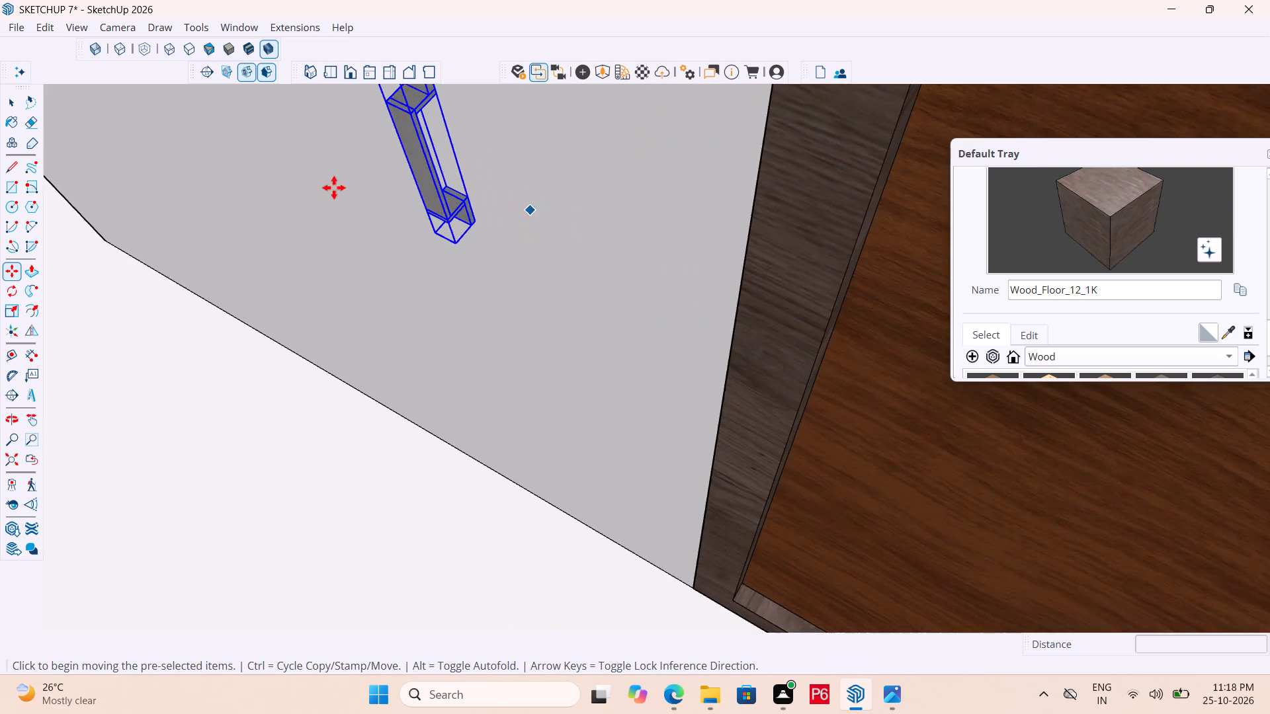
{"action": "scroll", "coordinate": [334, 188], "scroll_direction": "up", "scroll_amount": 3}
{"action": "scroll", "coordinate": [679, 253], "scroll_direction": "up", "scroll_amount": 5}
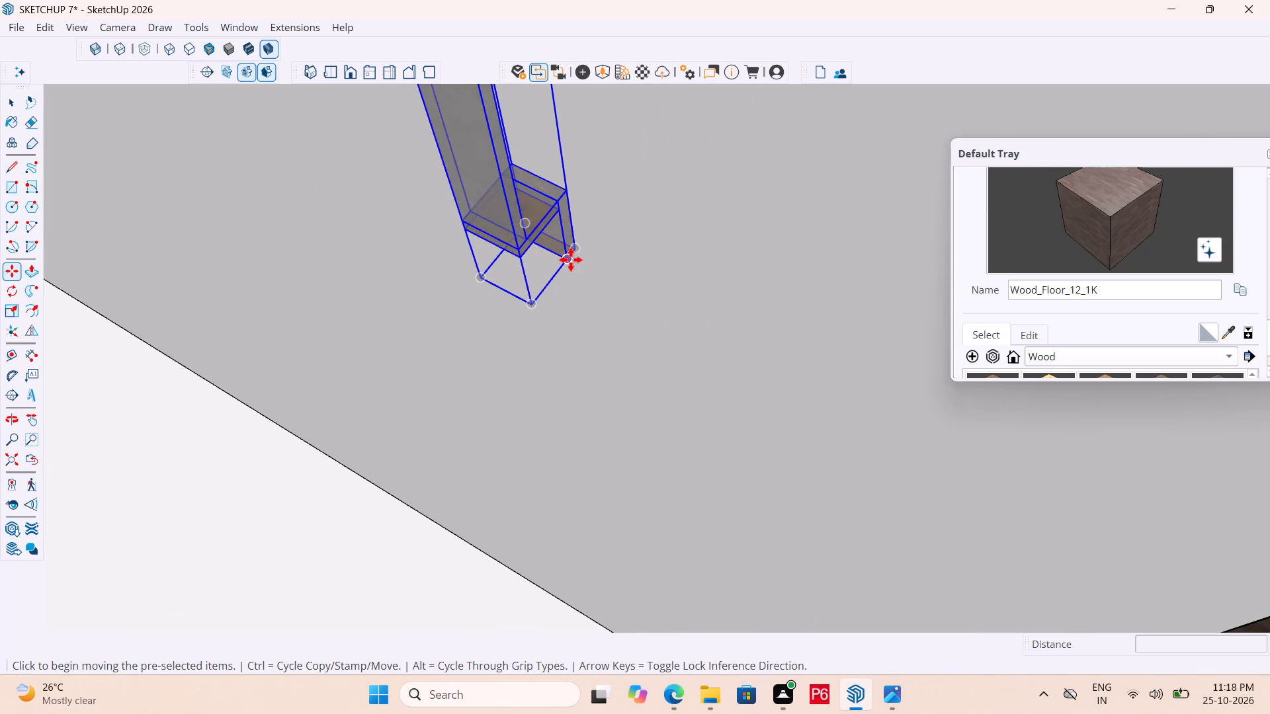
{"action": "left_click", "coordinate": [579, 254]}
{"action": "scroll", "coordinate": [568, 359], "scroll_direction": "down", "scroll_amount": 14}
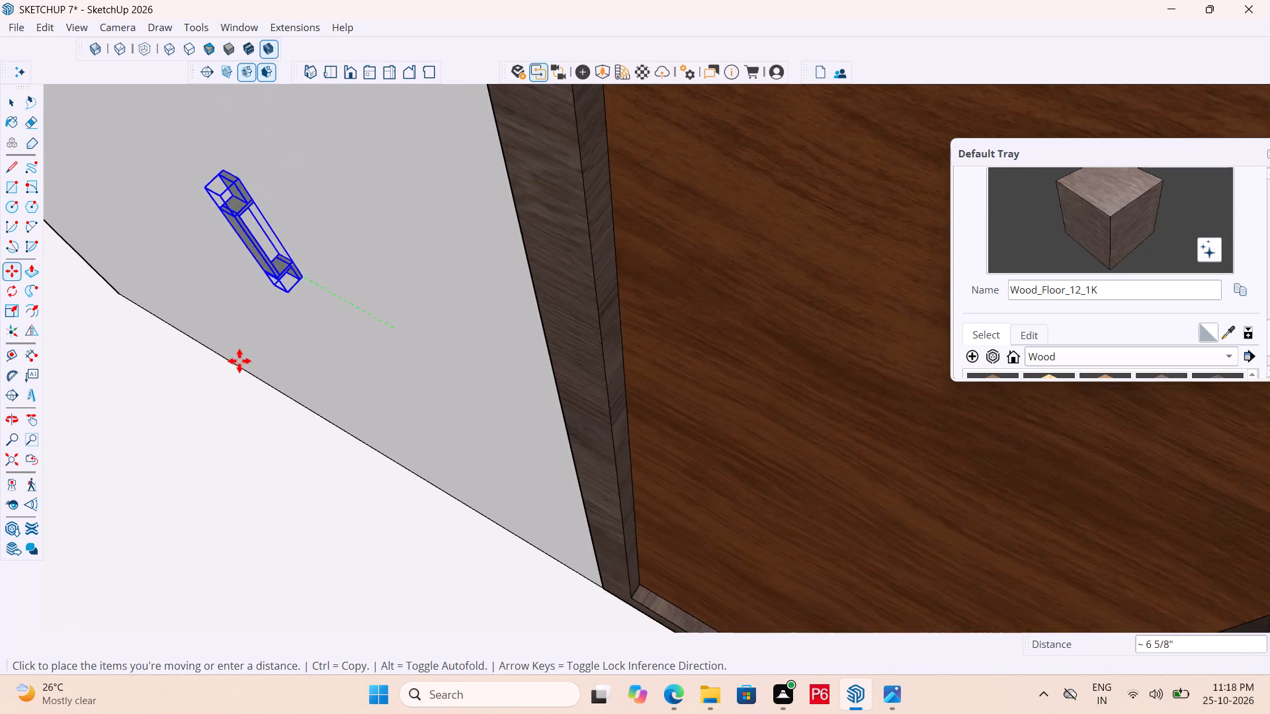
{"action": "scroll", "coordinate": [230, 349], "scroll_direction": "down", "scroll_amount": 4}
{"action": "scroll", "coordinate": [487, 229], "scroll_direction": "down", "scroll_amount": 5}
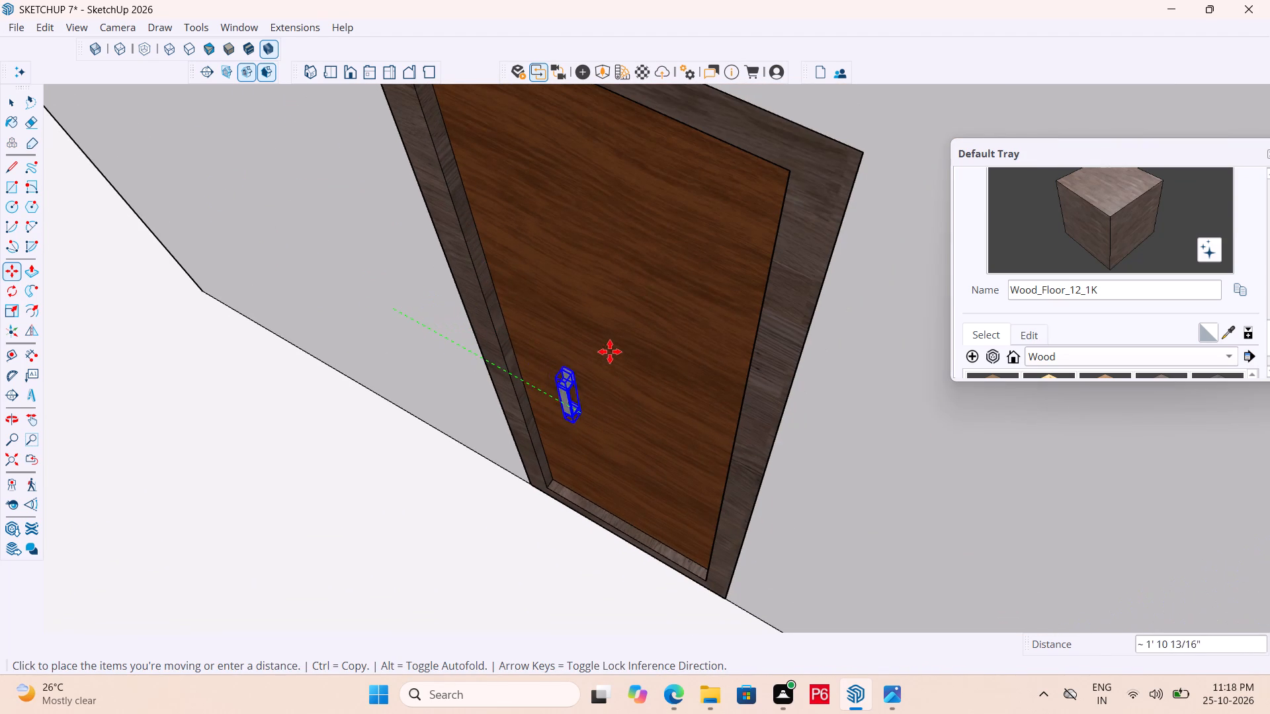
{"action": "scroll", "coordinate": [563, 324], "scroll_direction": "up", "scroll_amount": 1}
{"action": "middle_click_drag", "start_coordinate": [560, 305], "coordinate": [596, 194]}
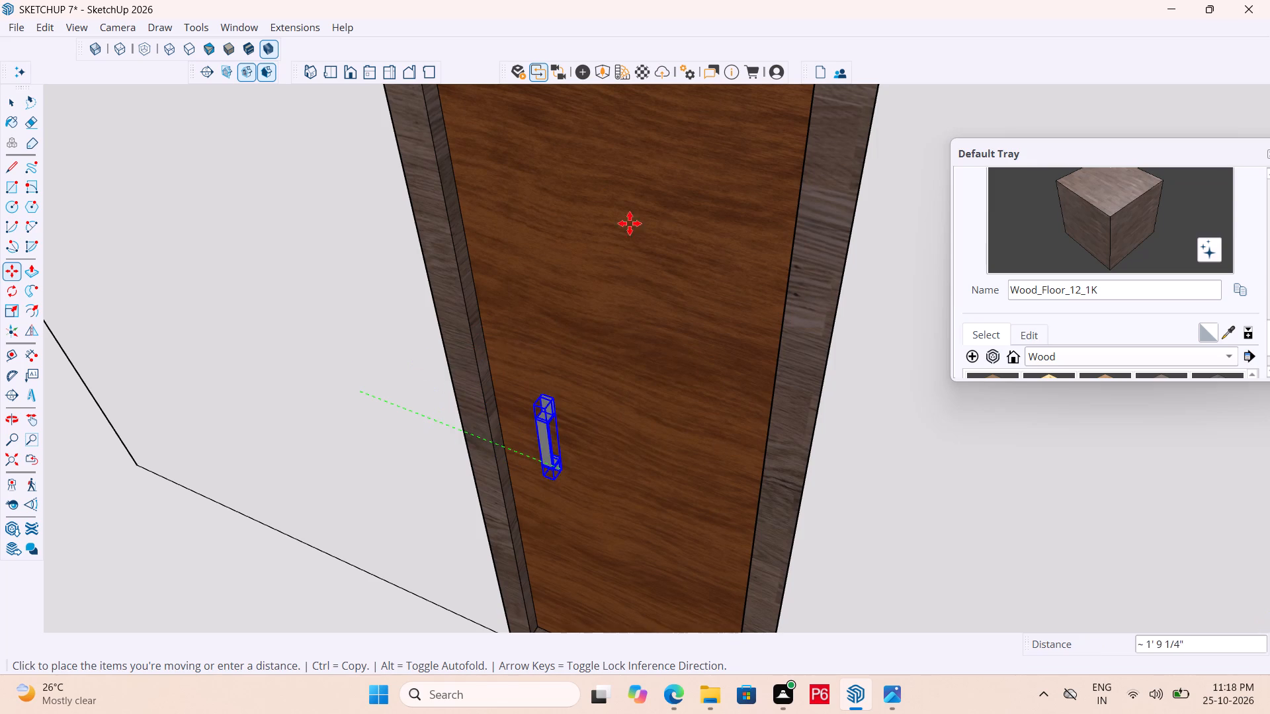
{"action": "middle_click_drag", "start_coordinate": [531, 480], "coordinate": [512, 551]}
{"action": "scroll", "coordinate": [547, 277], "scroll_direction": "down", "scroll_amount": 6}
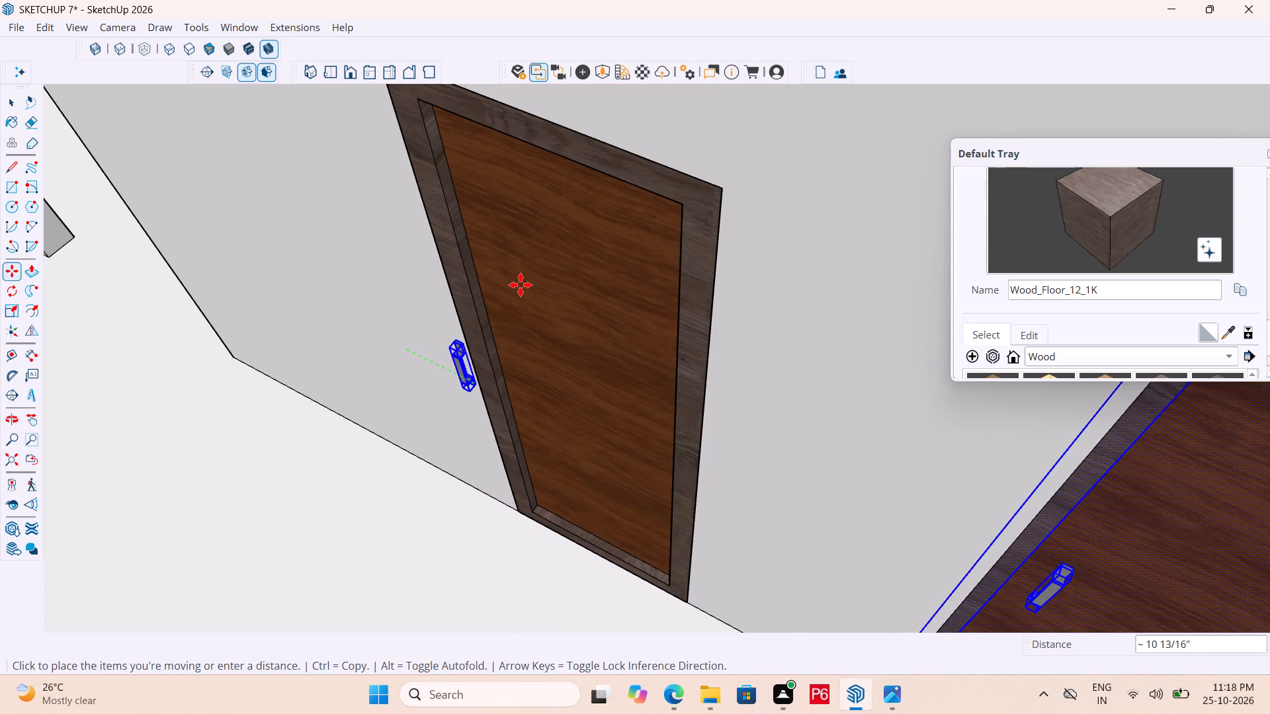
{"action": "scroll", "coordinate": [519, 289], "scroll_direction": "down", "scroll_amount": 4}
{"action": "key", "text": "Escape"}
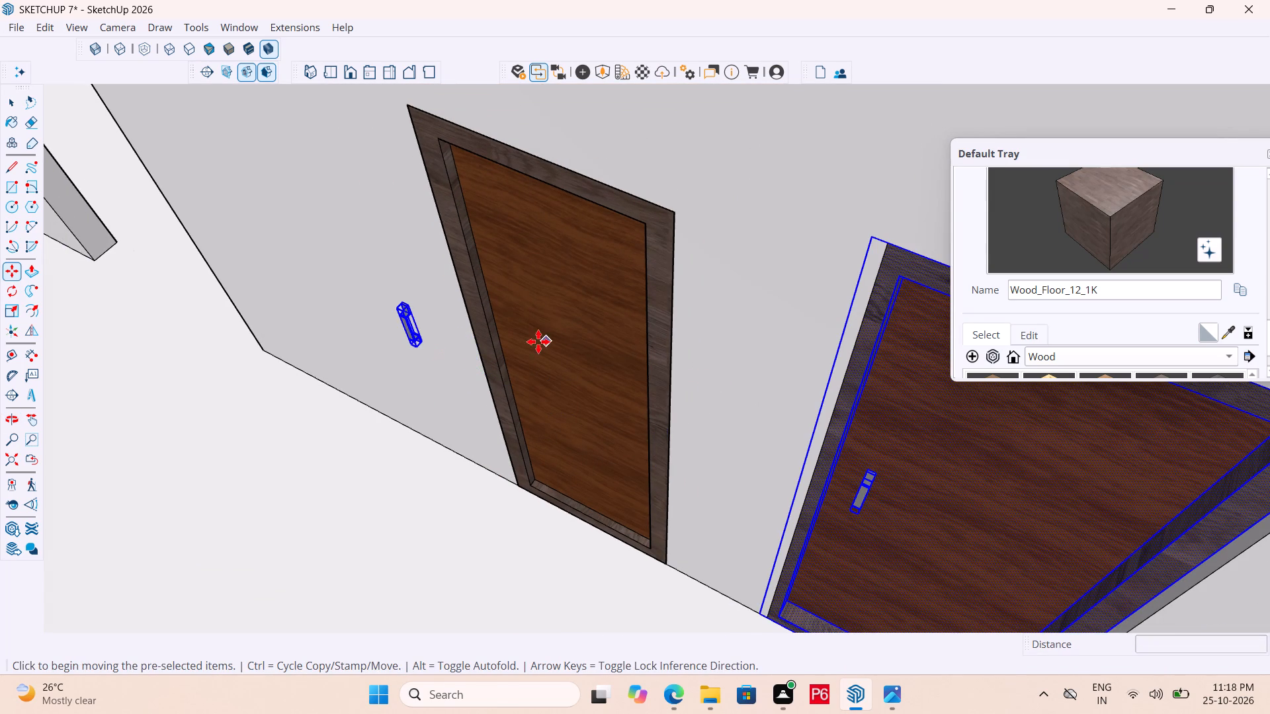
Explode the remaining selected door and handle groups into loose geometry.
{"action": "right_click", "coordinate": [424, 340]}
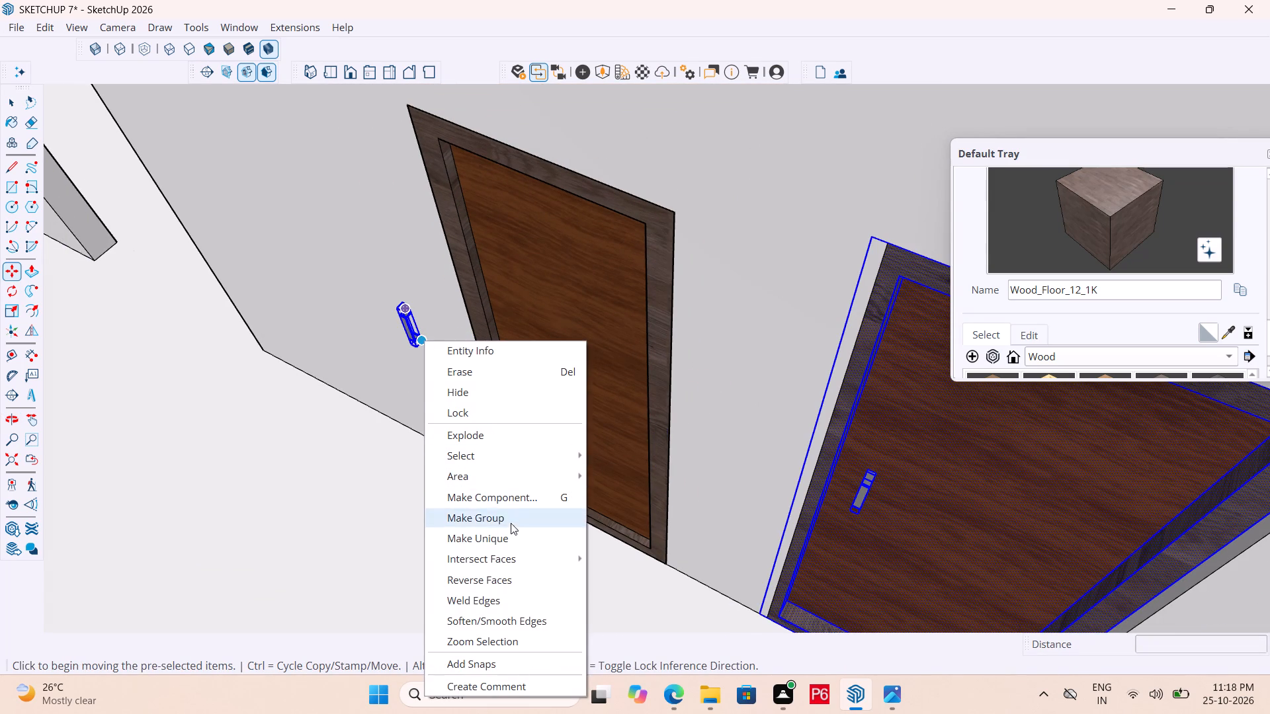
{"action": "left_click", "coordinate": [517, 439]}
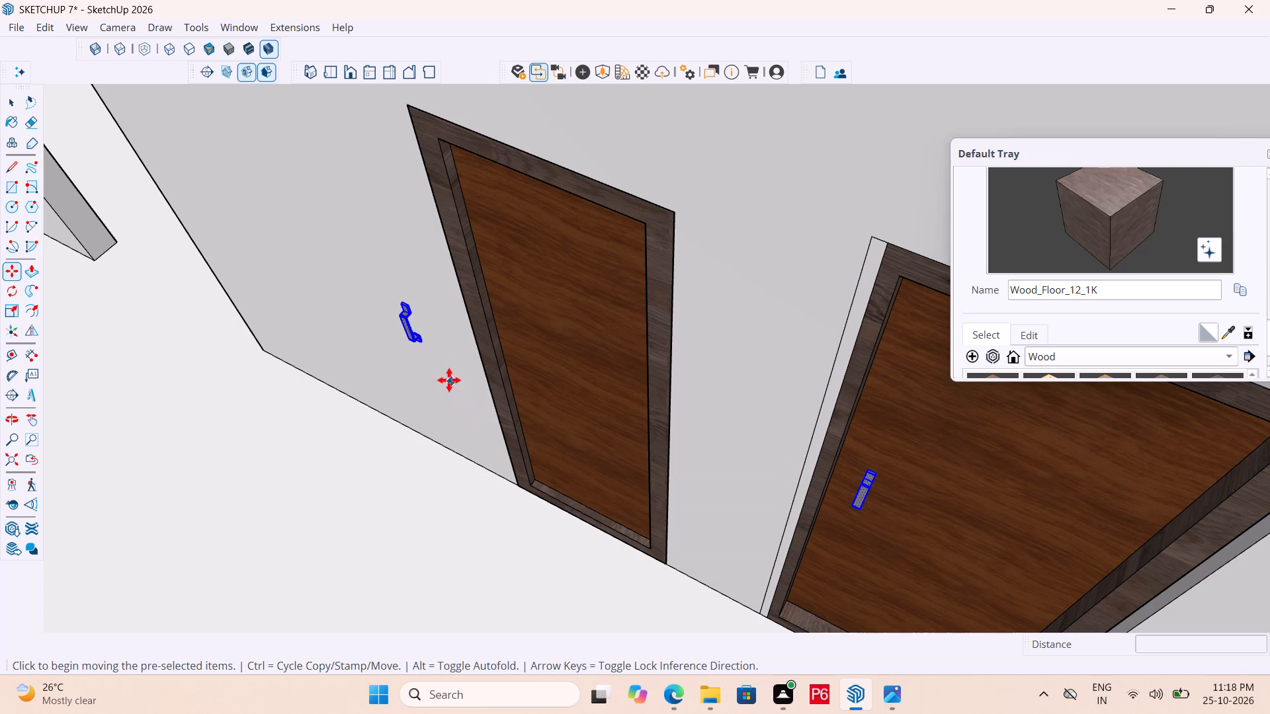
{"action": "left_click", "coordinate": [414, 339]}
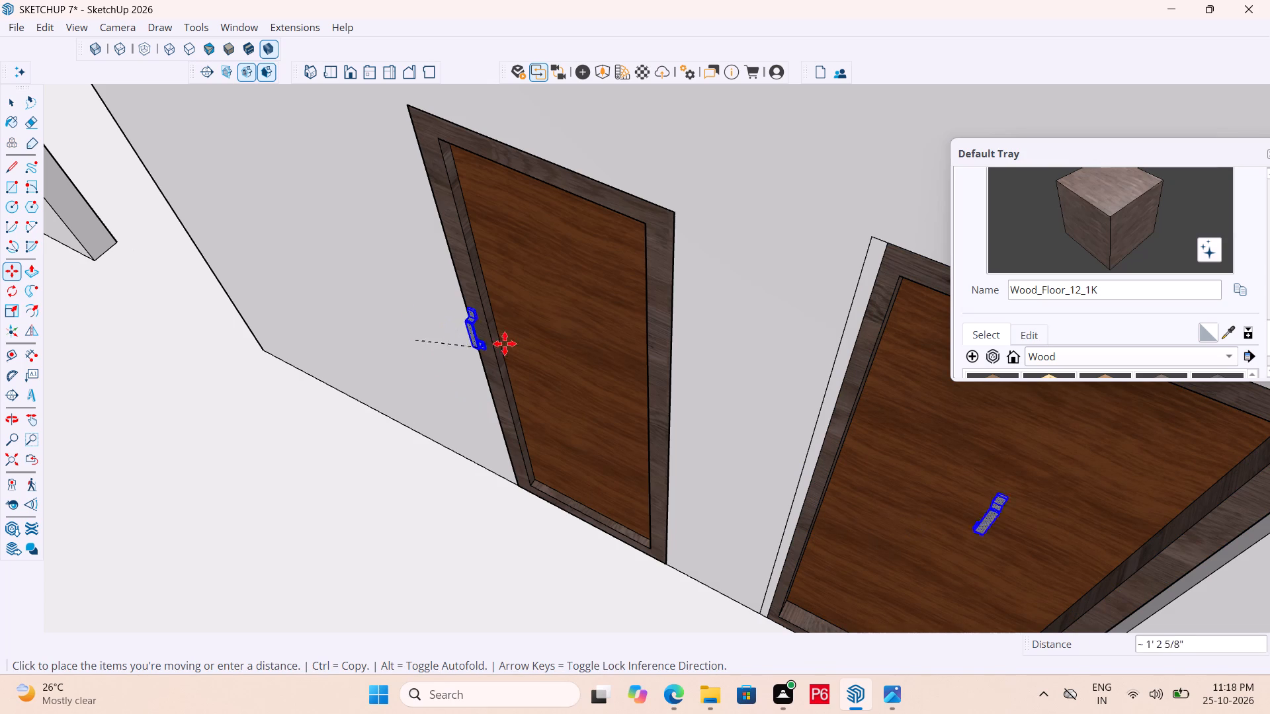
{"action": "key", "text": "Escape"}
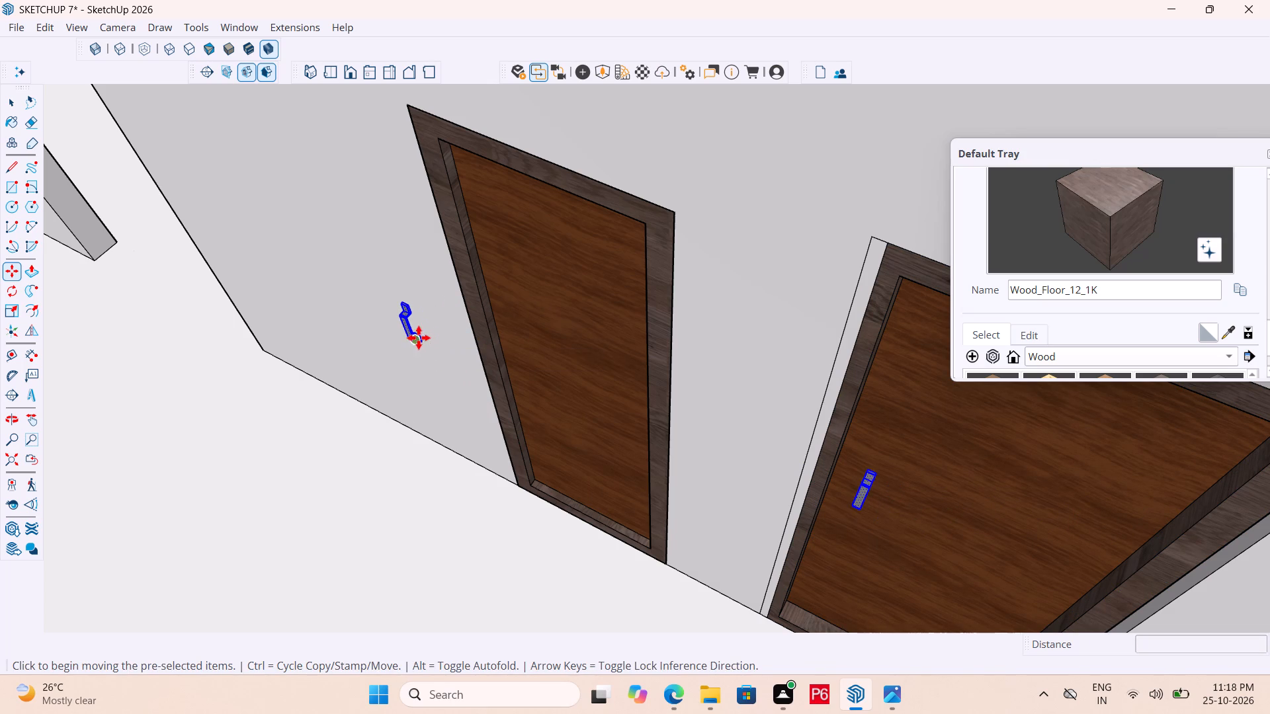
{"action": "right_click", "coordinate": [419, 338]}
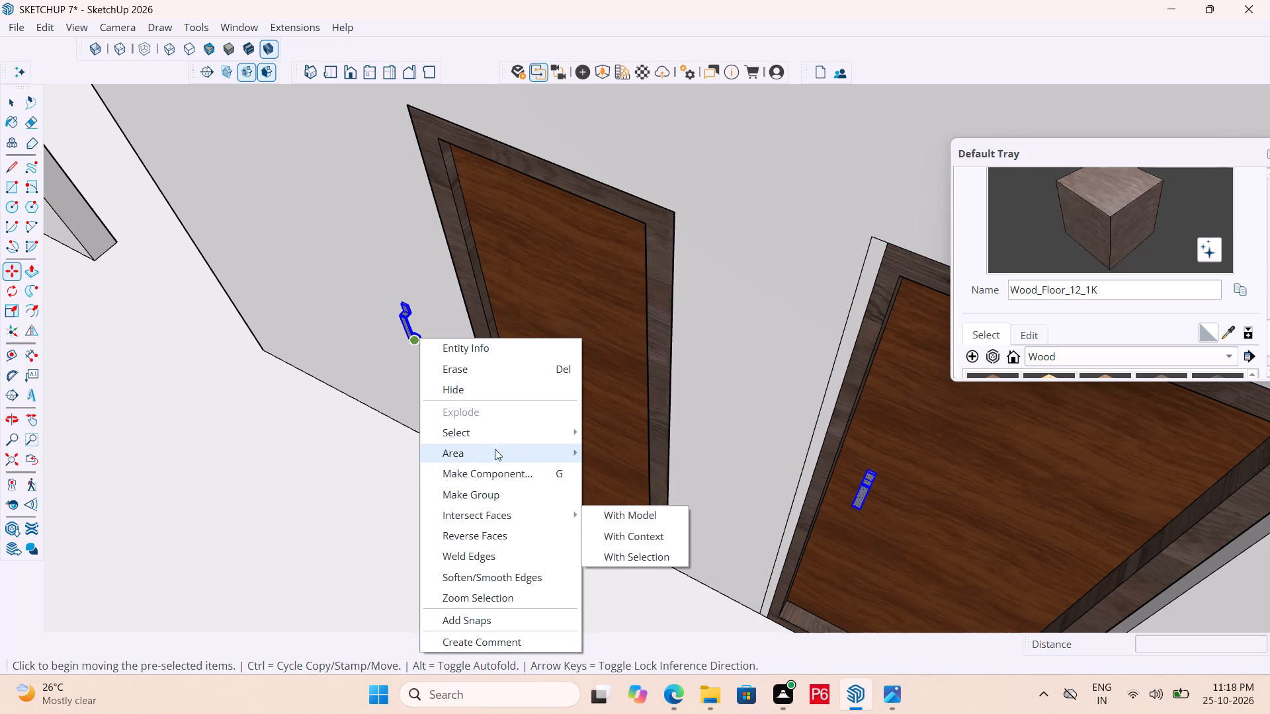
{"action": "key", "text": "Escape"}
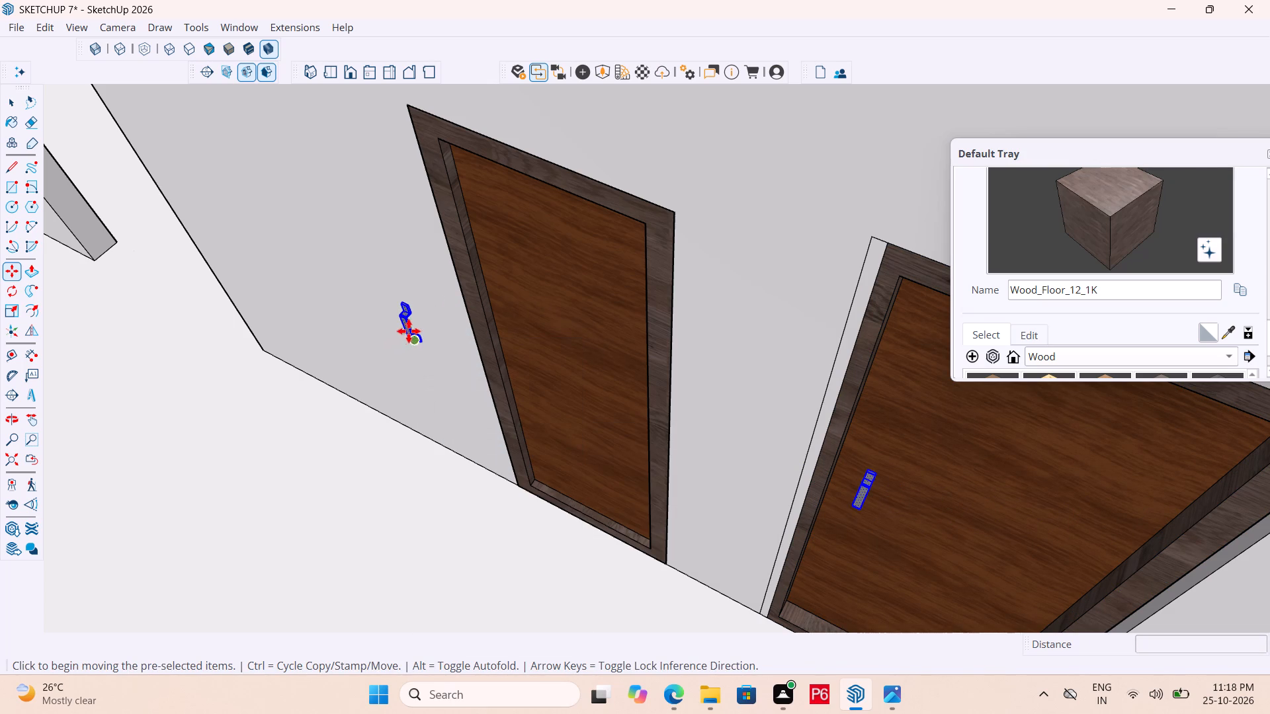
Clear the selection of the exploded handles and save the model.
{"action": "key", "text": "space"}
{"action": "left_click", "coordinate": [410, 329]}
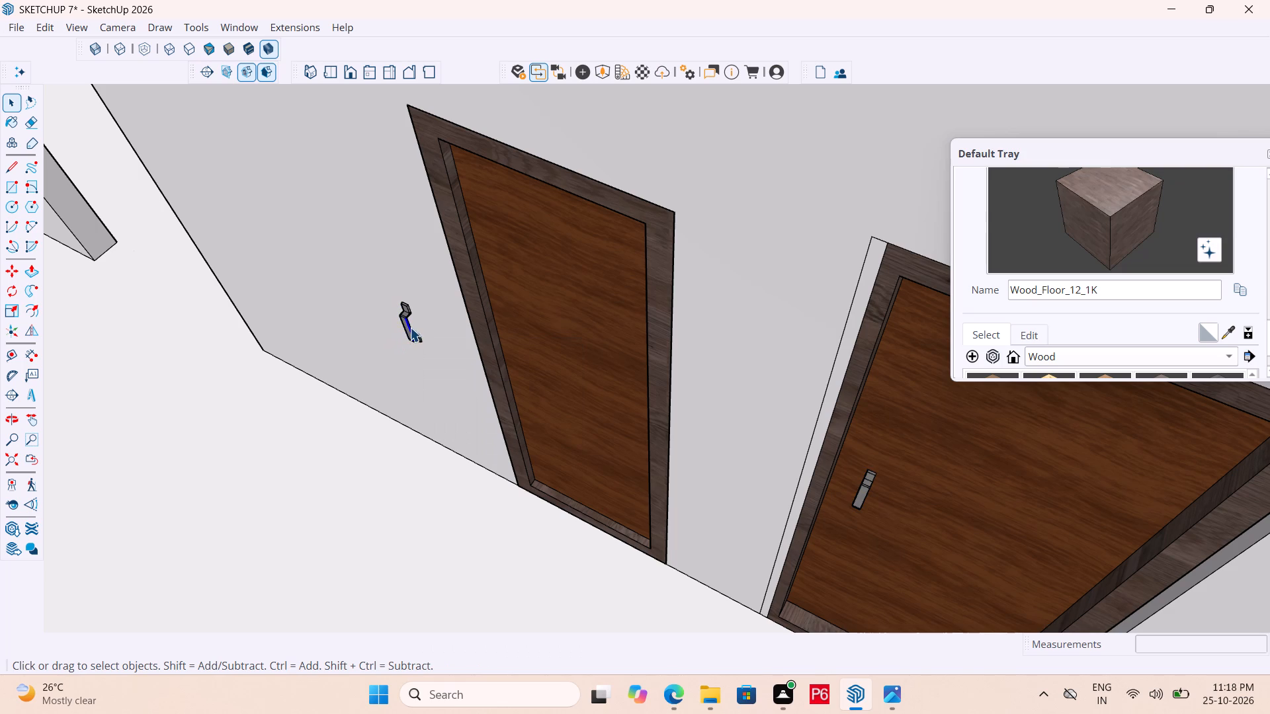
{"action": "left_click", "coordinate": [440, 259]}
{"action": "scroll", "coordinate": [437, 319], "scroll_direction": "down", "scroll_amount": 4}
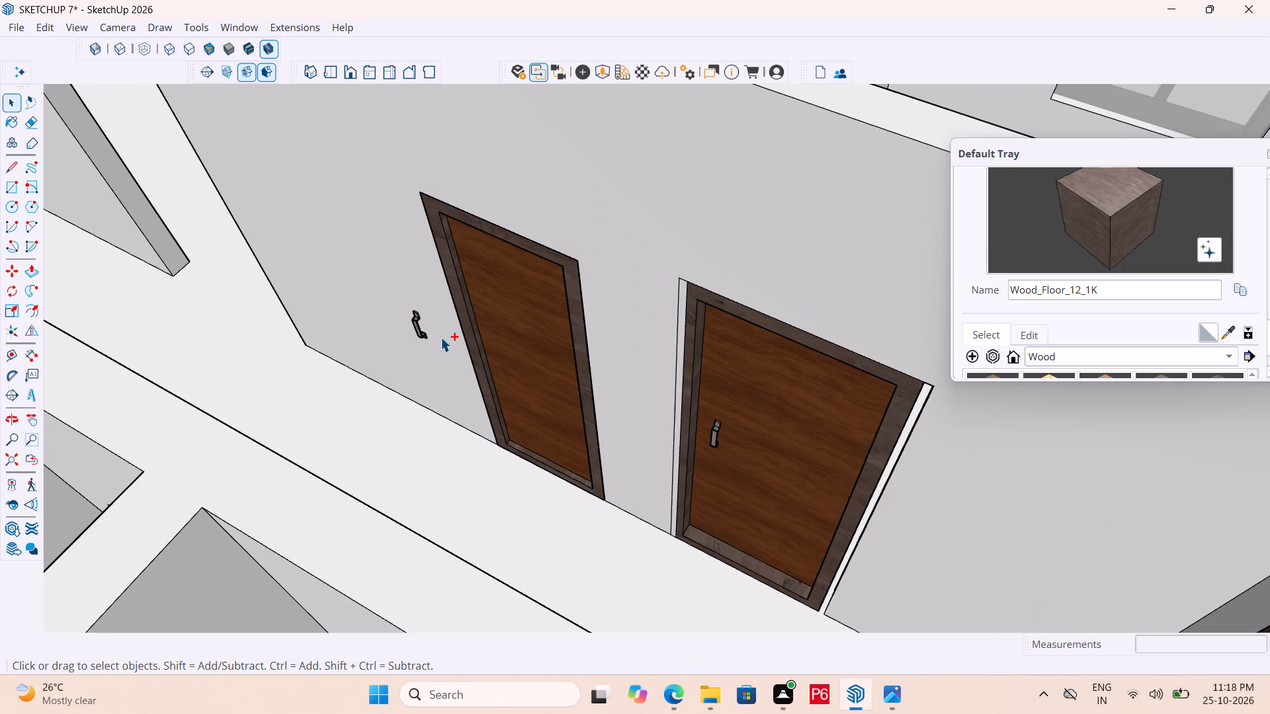
{"action": "key", "text": "ctrl+s"}
{"action": "key", "text": "ctrl+s"}
{"action": "key", "text": "ctrl+s"}
Try to select the whole loose handle on the wall beside the handleless corridor door.
{"action": "scroll", "coordinate": [438, 340], "scroll_direction": "down", "scroll_amount": 5}
{"action": "key", "text": "space"}
{"action": "scroll", "coordinate": [431, 358], "scroll_direction": "down", "scroll_amount": 6}
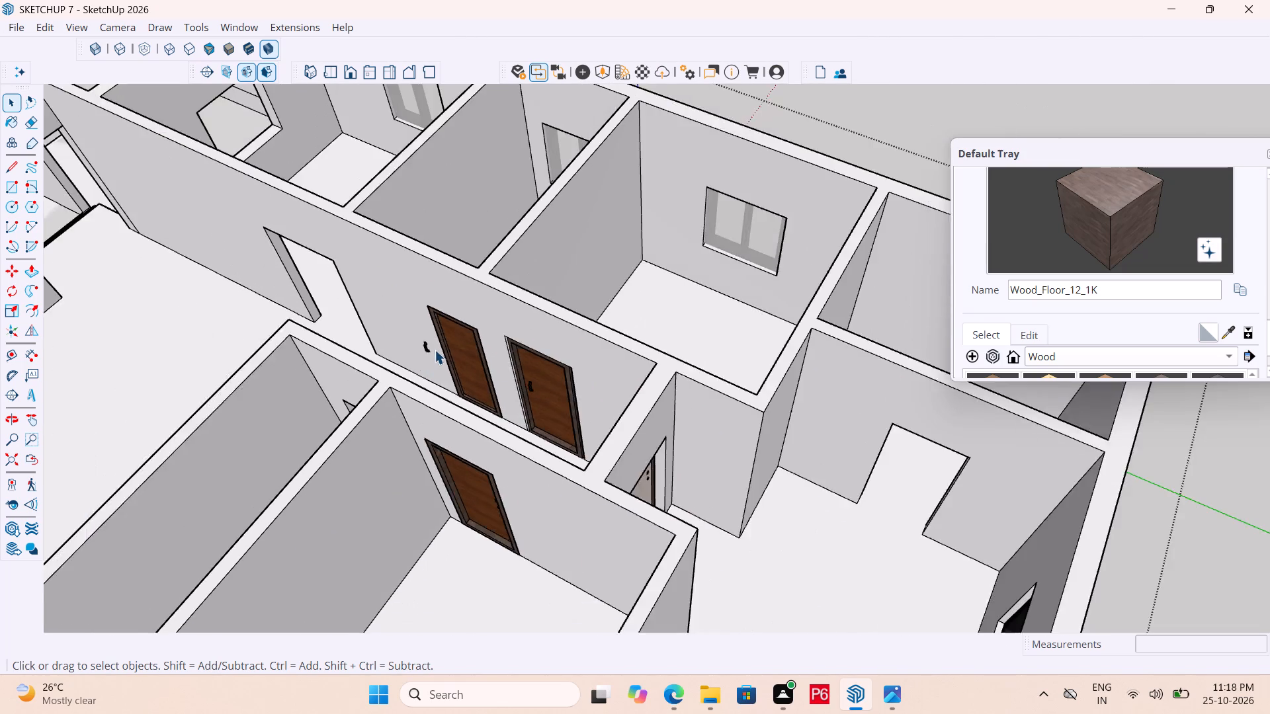
{"action": "scroll", "coordinate": [435, 350], "scroll_direction": "down", "scroll_amount": 4}
{"action": "left_click", "coordinate": [779, 149]}
{"action": "scroll", "coordinate": [321, 335], "scroll_direction": "up", "scroll_amount": 15}
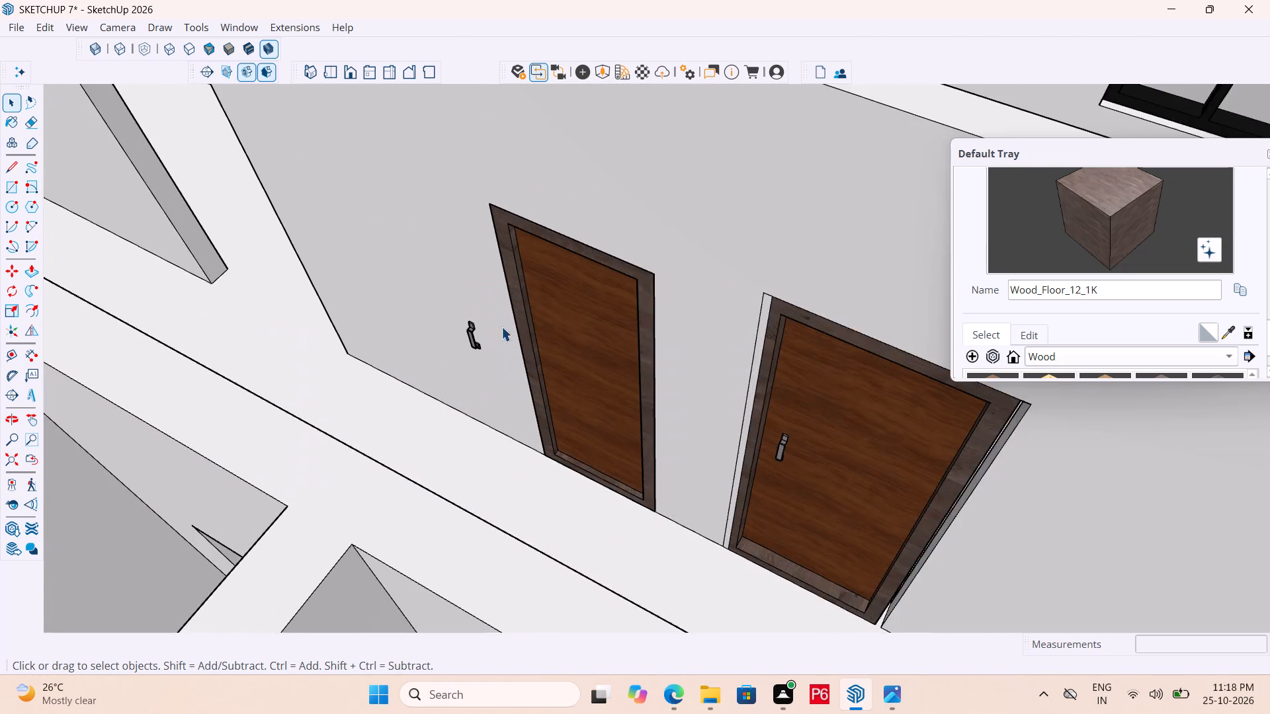
{"action": "scroll", "coordinate": [501, 327], "scroll_direction": "up", "scroll_amount": 10}
{"action": "left_click", "coordinate": [459, 326]}
{"action": "double_click", "coordinate": [459, 326]}
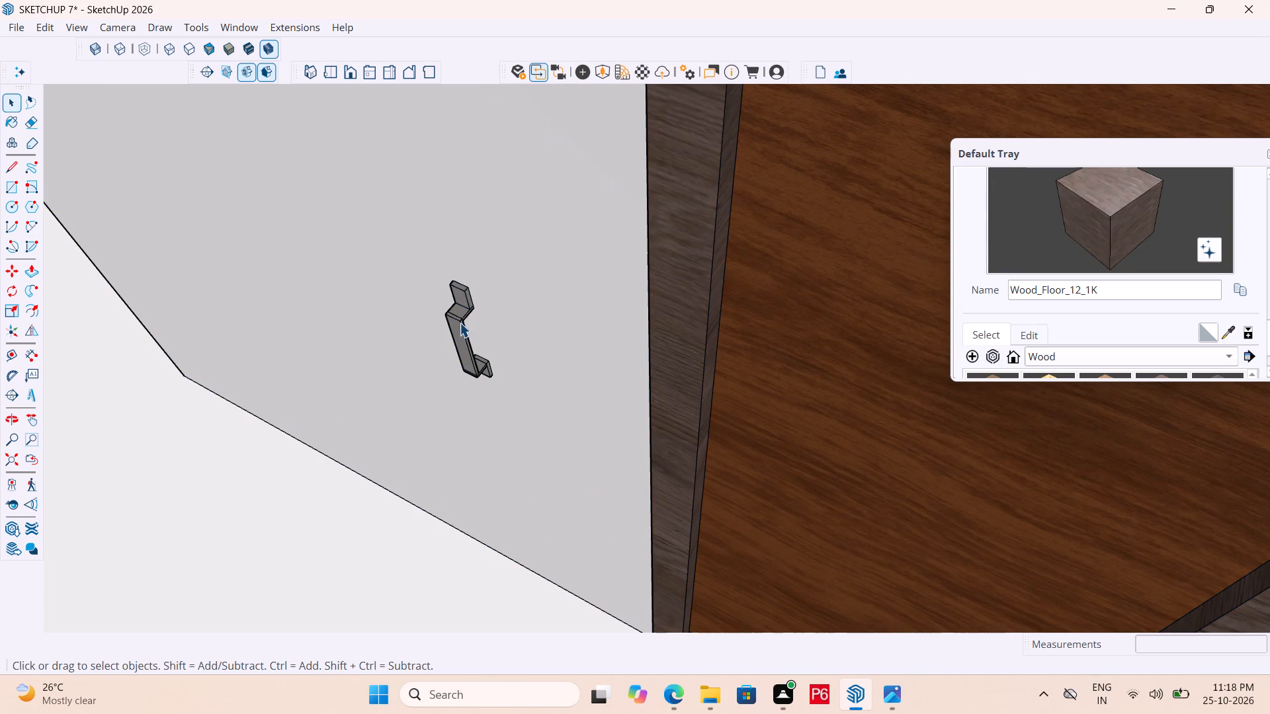
{"action": "left_click", "coordinate": [460, 319]}
{"action": "scroll", "coordinate": [443, 326], "scroll_direction": "down", "scroll_amount": 20}
{"action": "scroll", "coordinate": [443, 326], "scroll_direction": "down", "scroll_amount": 6}
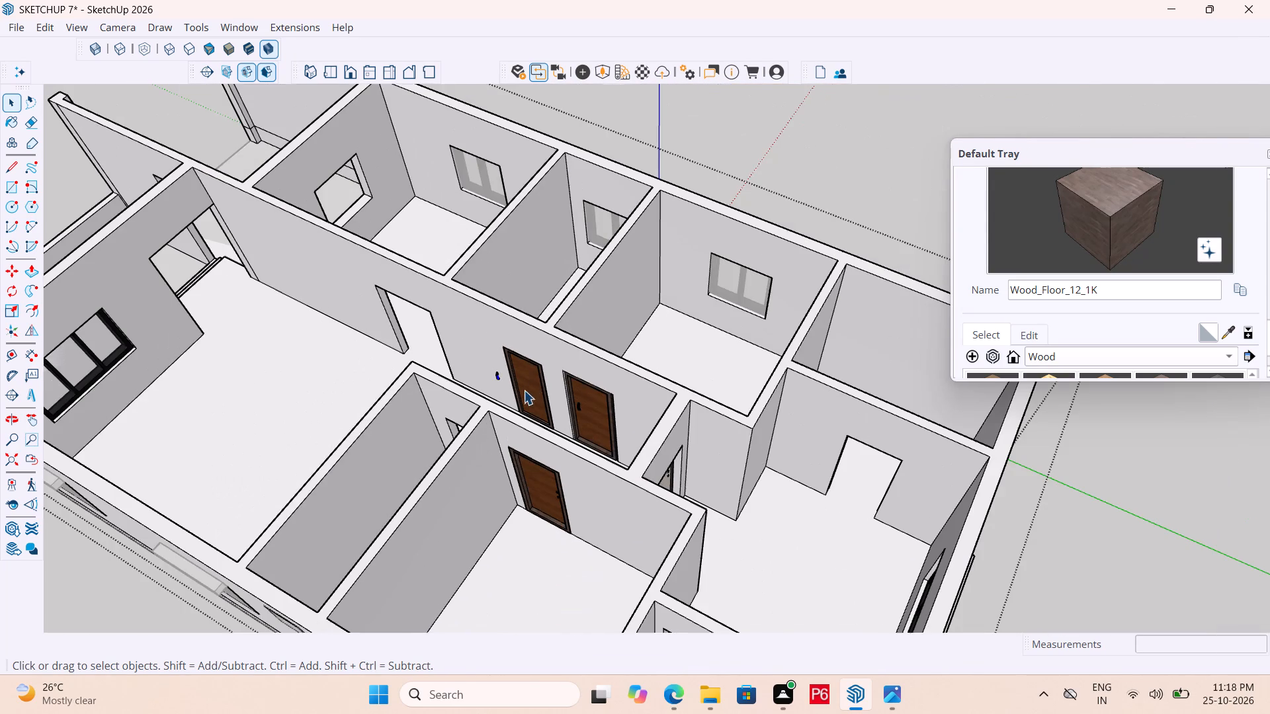
{"action": "left_click", "coordinate": [808, 180]}
{"action": "scroll", "coordinate": [464, 361], "scroll_direction": "up", "scroll_amount": 8}
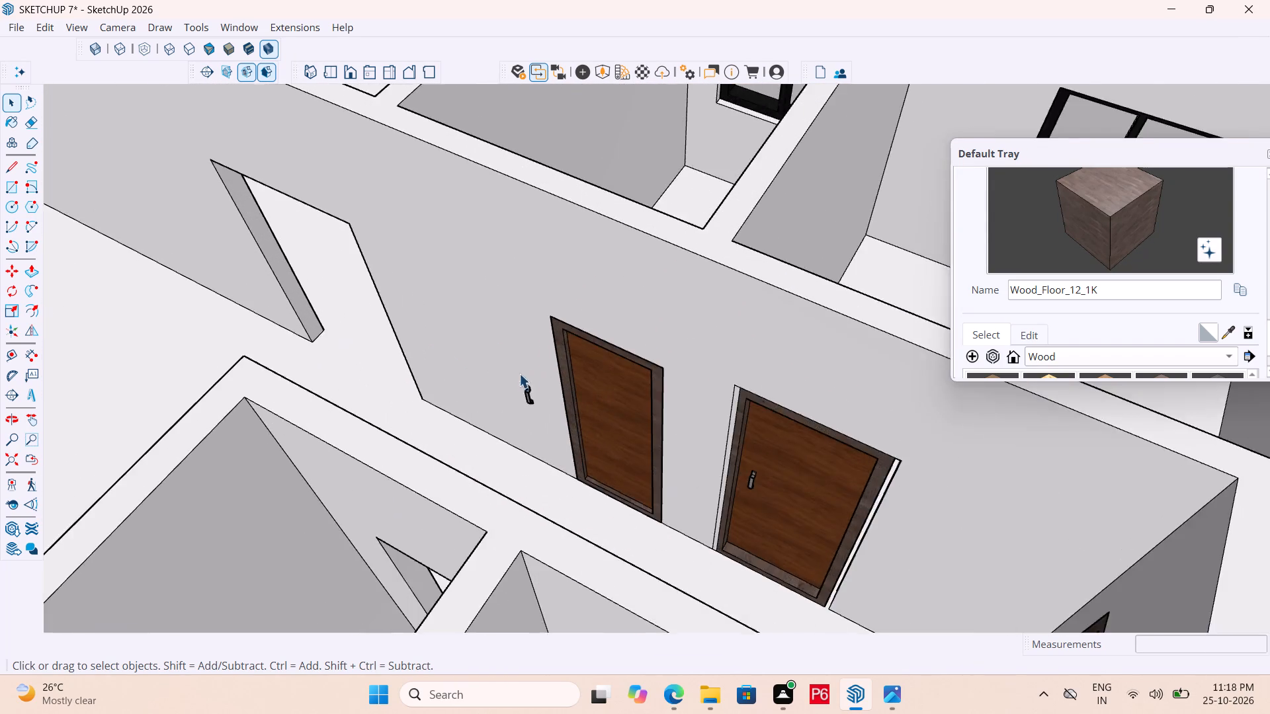
{"action": "scroll", "coordinate": [519, 374], "scroll_direction": "up", "scroll_amount": 6}
{"action": "left_click", "coordinate": [525, 388]}
Save the model with the exploded handle geometry.
{"action": "scroll", "coordinate": [424, 403], "scroll_direction": "down", "scroll_amount": 6}
{"action": "key", "text": "ctrl+s"}
{"action": "key", "text": "ctrl+s"}
{"action": "key", "text": "ctrl+s"}
{"action": "key", "text": "ctrl+s"}
{"action": "key", "text": "ctrl+s"}
{"action": "key", "text": "ctrl+s"}
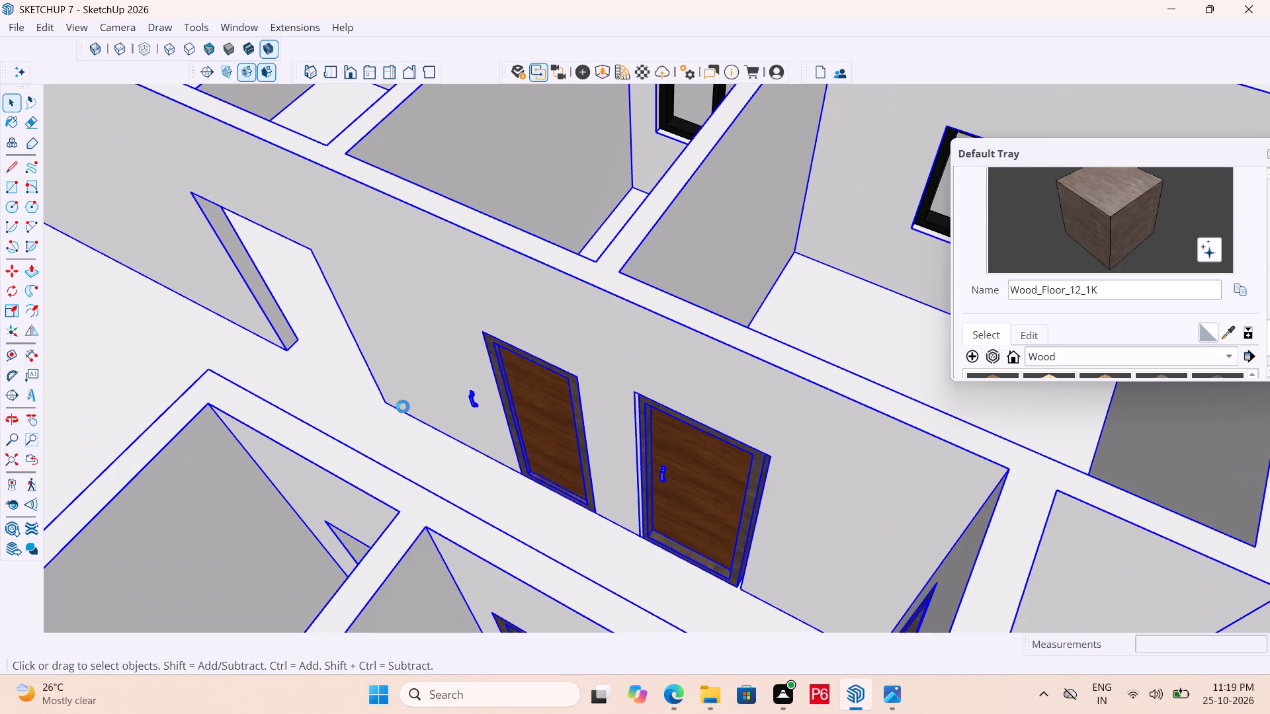
{"action": "key", "text": "space"}
{"action": "scroll", "coordinate": [403, 407], "scroll_direction": "down", "scroll_amount": 3}
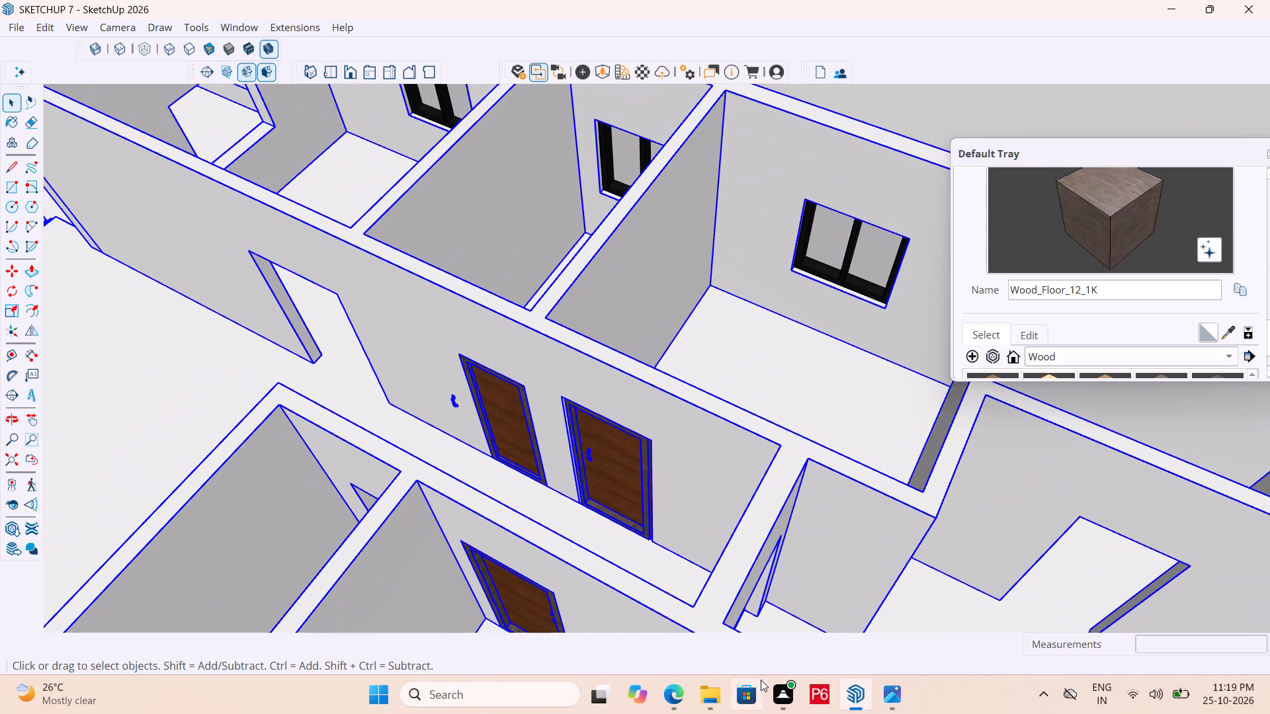
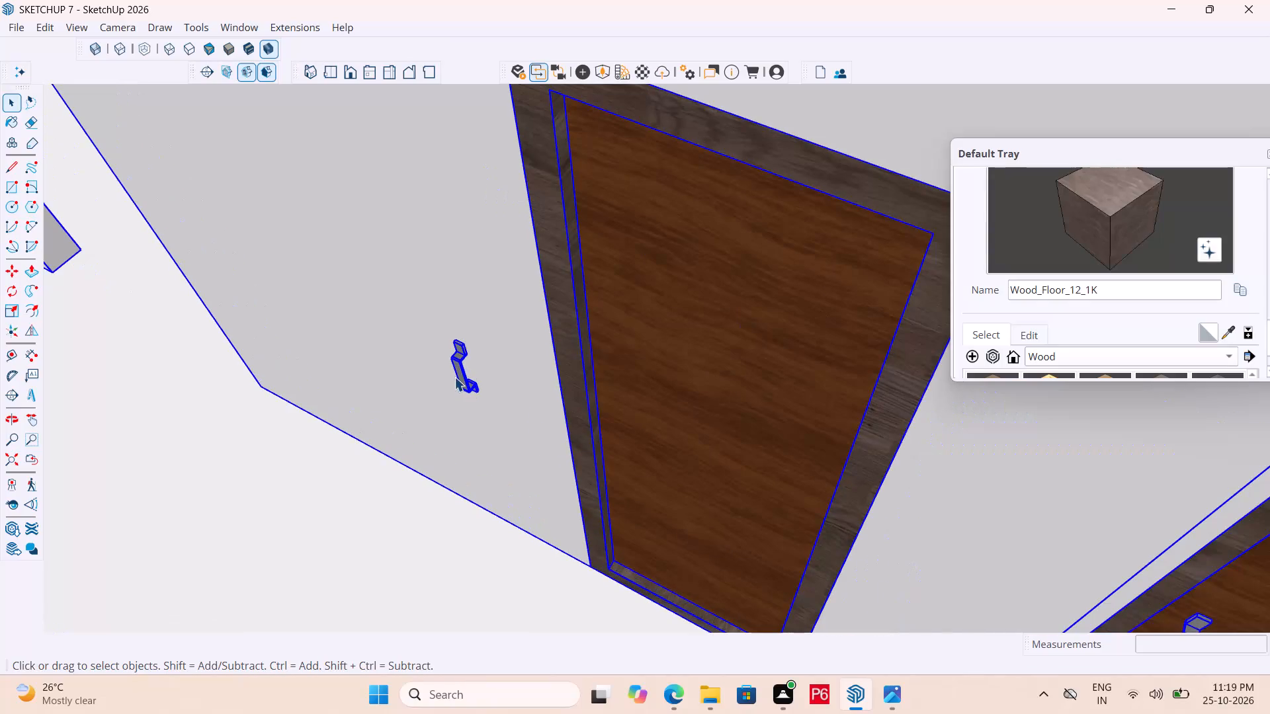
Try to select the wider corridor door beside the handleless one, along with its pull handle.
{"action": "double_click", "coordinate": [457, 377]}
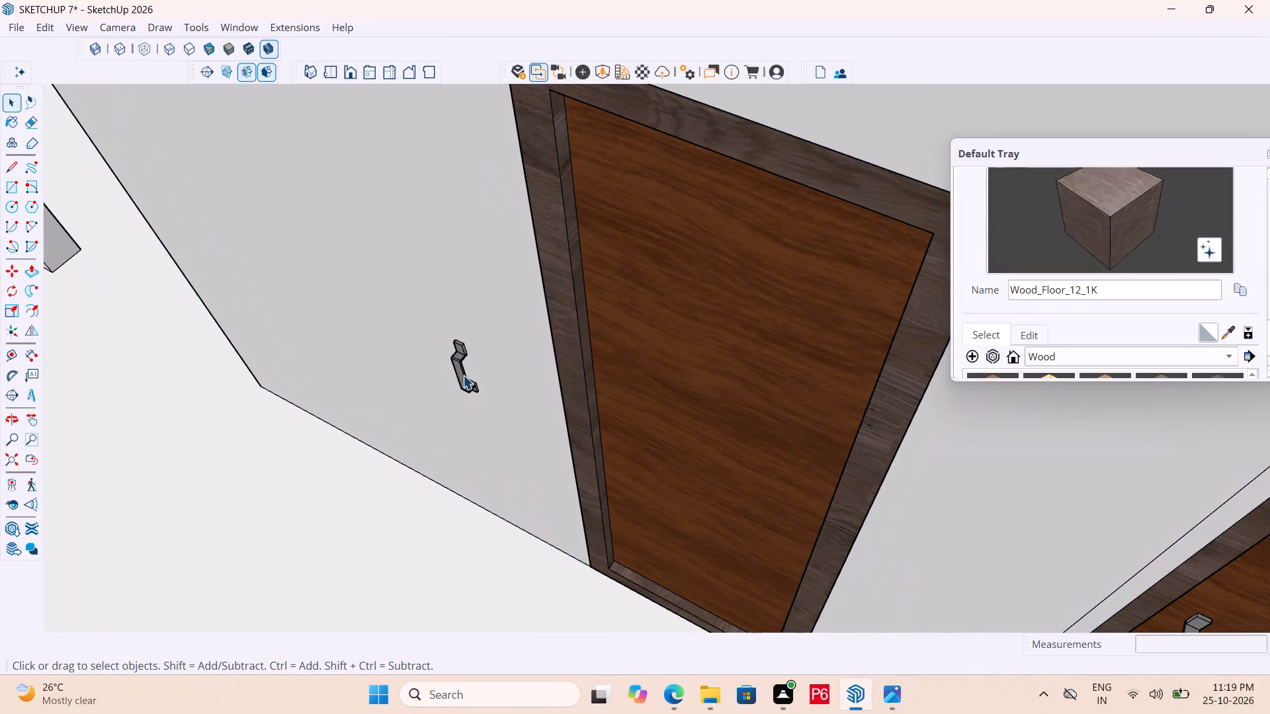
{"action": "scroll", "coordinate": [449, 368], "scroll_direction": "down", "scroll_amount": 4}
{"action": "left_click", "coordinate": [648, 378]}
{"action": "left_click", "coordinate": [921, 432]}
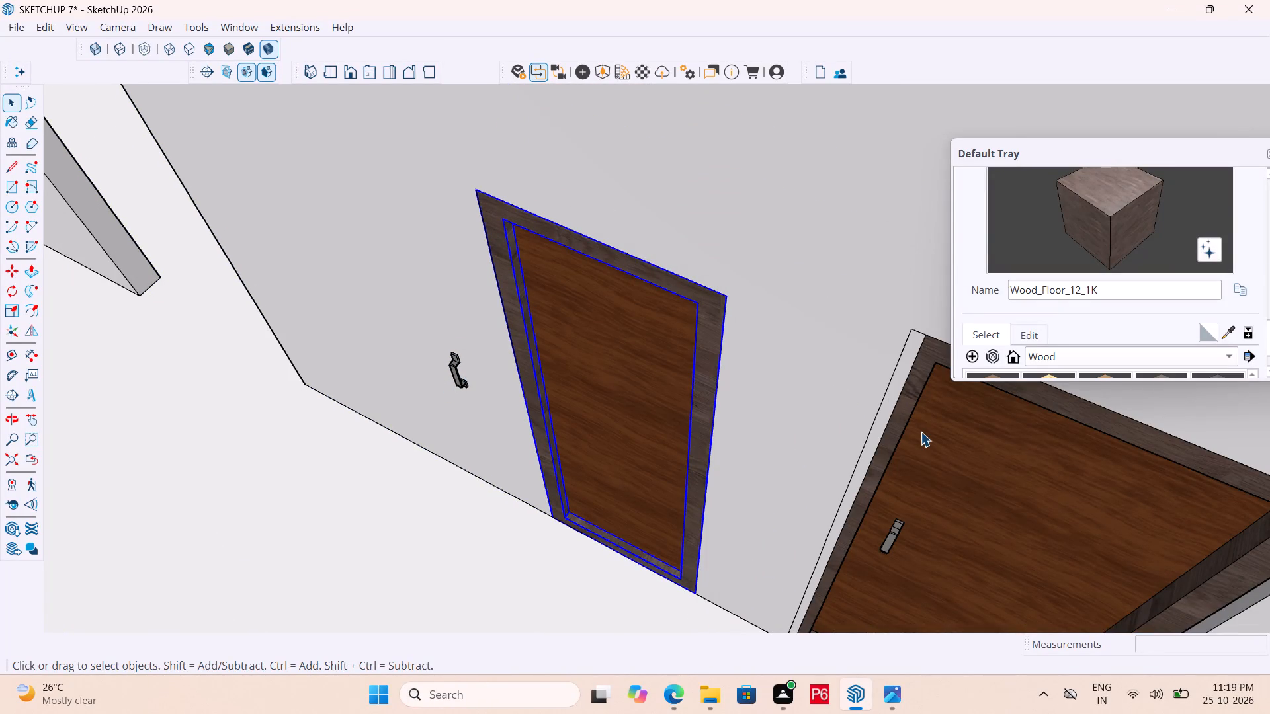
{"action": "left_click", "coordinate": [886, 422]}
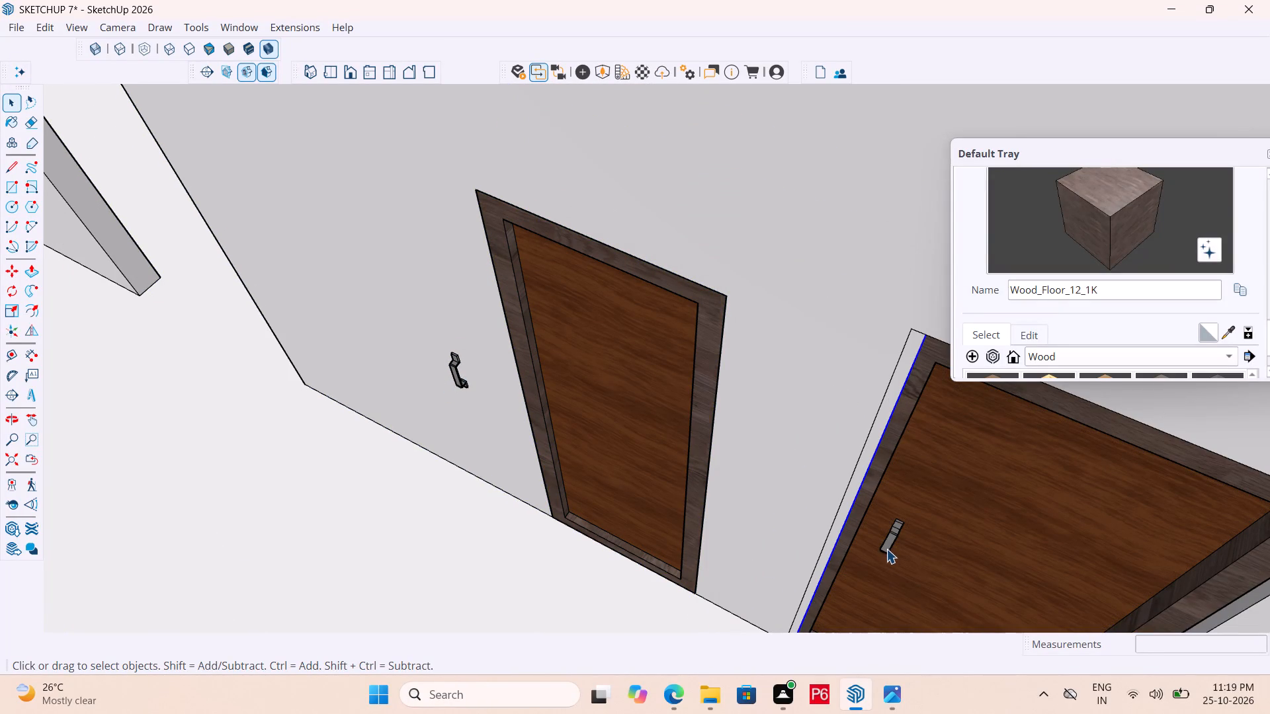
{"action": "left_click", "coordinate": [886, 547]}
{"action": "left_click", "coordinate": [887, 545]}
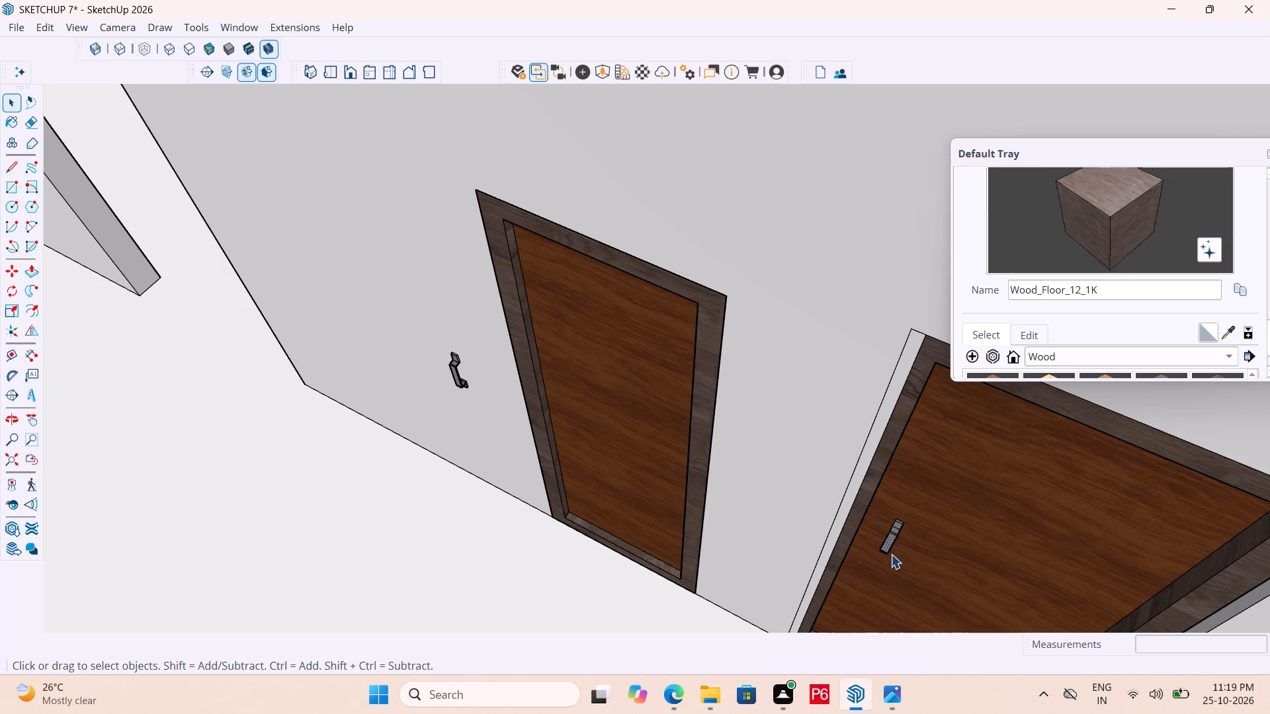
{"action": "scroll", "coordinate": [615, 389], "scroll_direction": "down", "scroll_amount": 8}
Save the model and leave the house group's editing context.
{"action": "key", "text": "ctrl+s"}
{"action": "key", "text": "ctrl+s"}
{"action": "key", "text": "ctrl+s"}
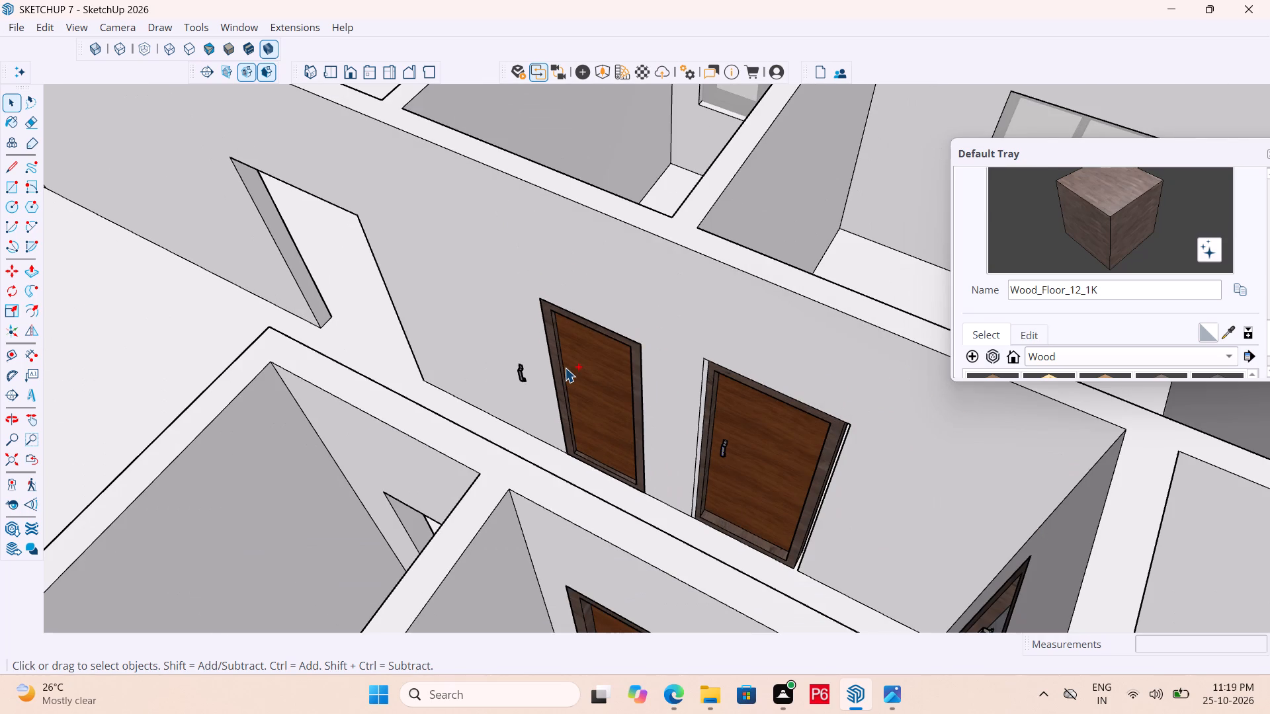
{"action": "key", "text": "ctrl+s"}
{"action": "key", "text": "ctrl+s"}
{"action": "scroll", "coordinate": [548, 376], "scroll_direction": "down", "scroll_amount": 11}
{"action": "left_click", "coordinate": [808, 157]}
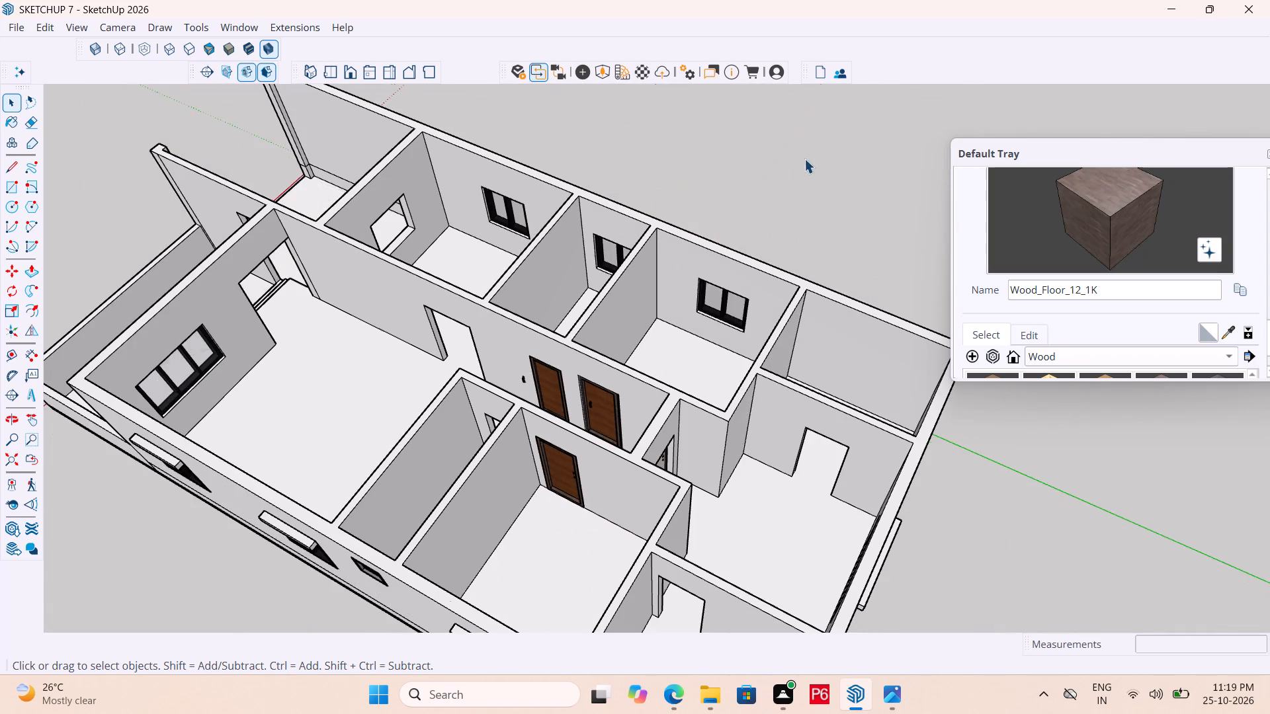
Group all the loose geometry of the pull handle on the wall beside the handleless corridor door.
{"action": "scroll", "coordinate": [546, 450], "scroll_direction": "up", "scroll_amount": 11}
{"action": "left_click", "coordinate": [501, 350]}
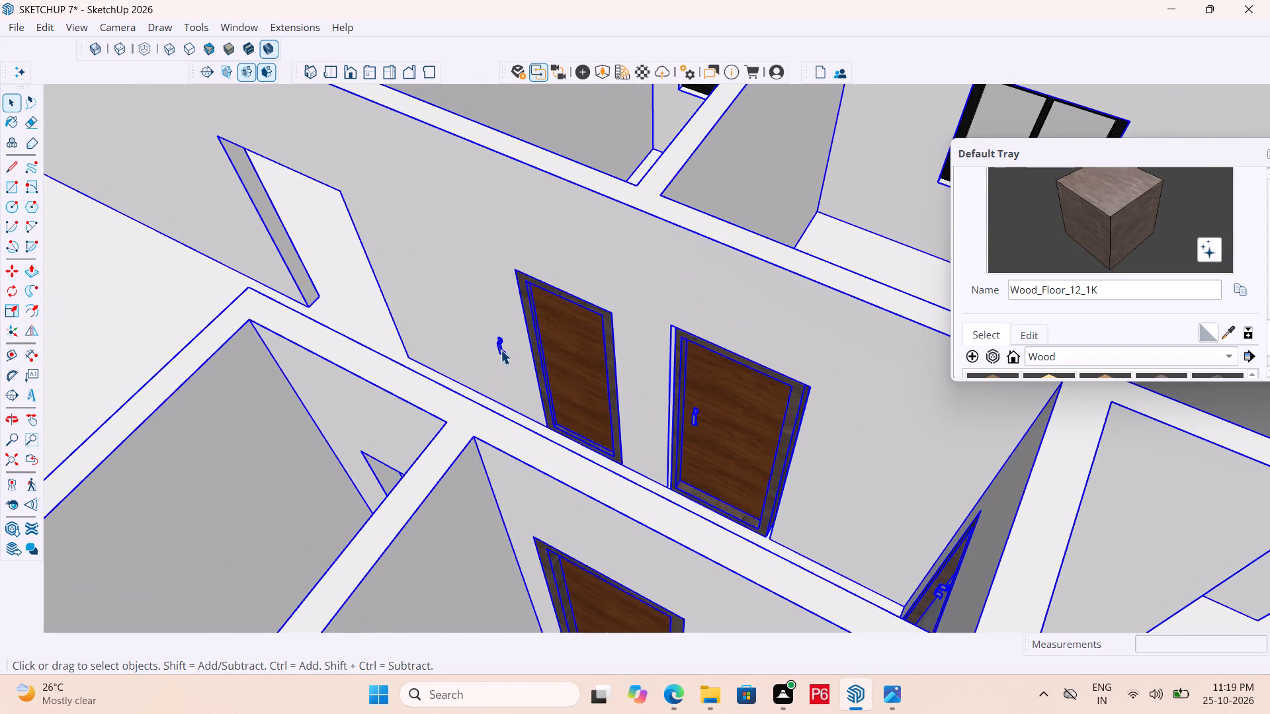
{"action": "scroll", "coordinate": [495, 347], "scroll_direction": "up", "scroll_amount": 5}
{"action": "double_click", "coordinate": [504, 340]}
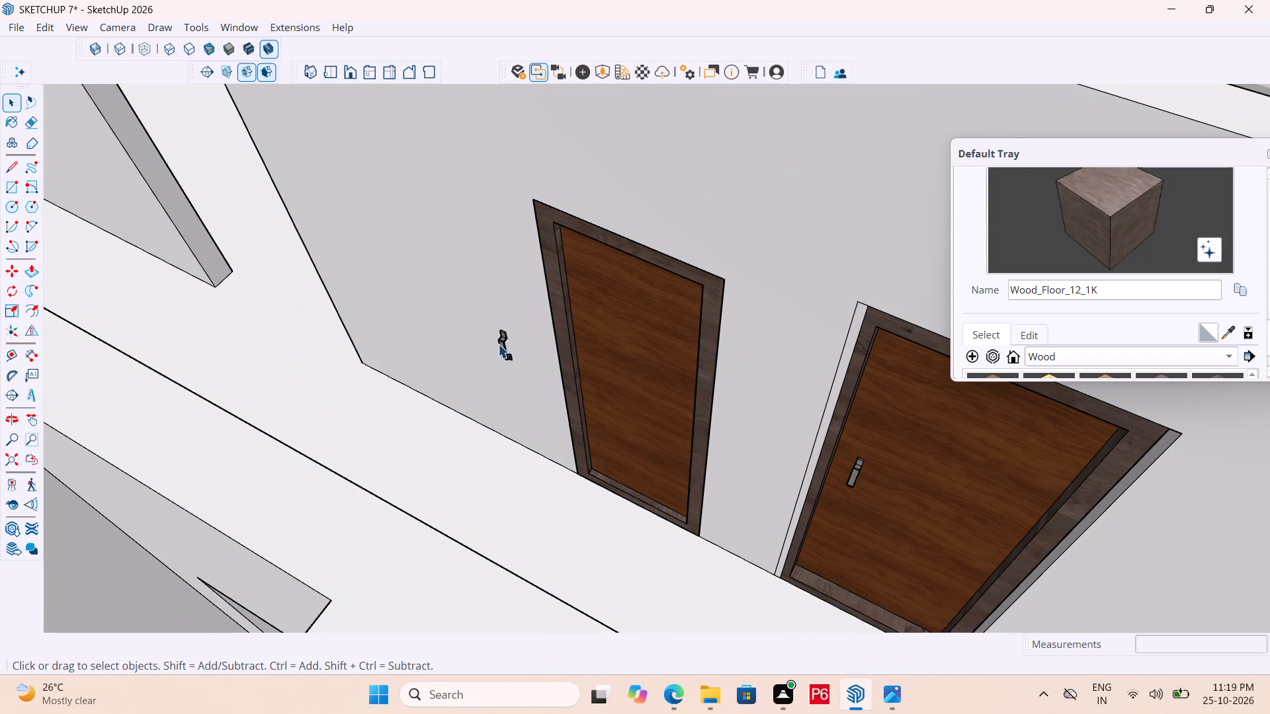
{"action": "double_click", "coordinate": [498, 344]}
{"action": "scroll", "coordinate": [504, 344], "scroll_direction": "up", "scroll_amount": 5}
{"action": "left_click_drag", "start_coordinate": [470, 286], "coordinate": [548, 386]}
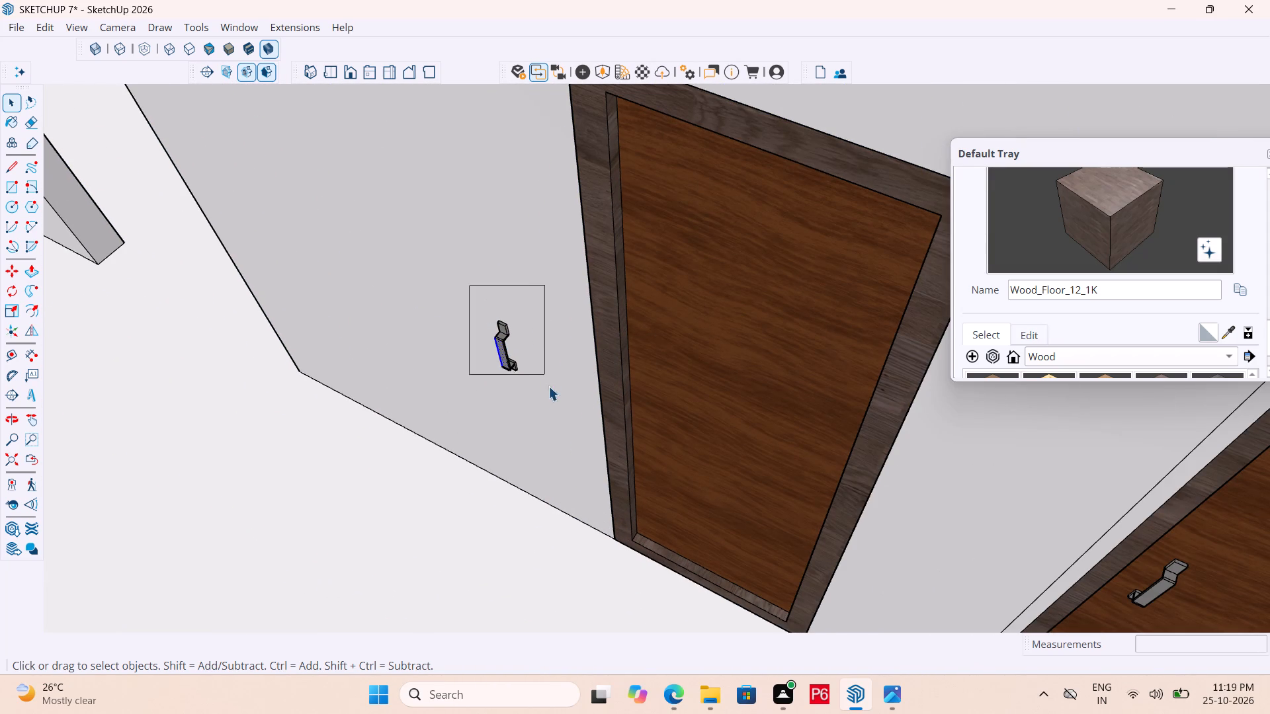
{"action": "left_click_drag", "start_coordinate": [548, 386], "coordinate": [555, 415]}
{"action": "right_click", "coordinate": [505, 359]}
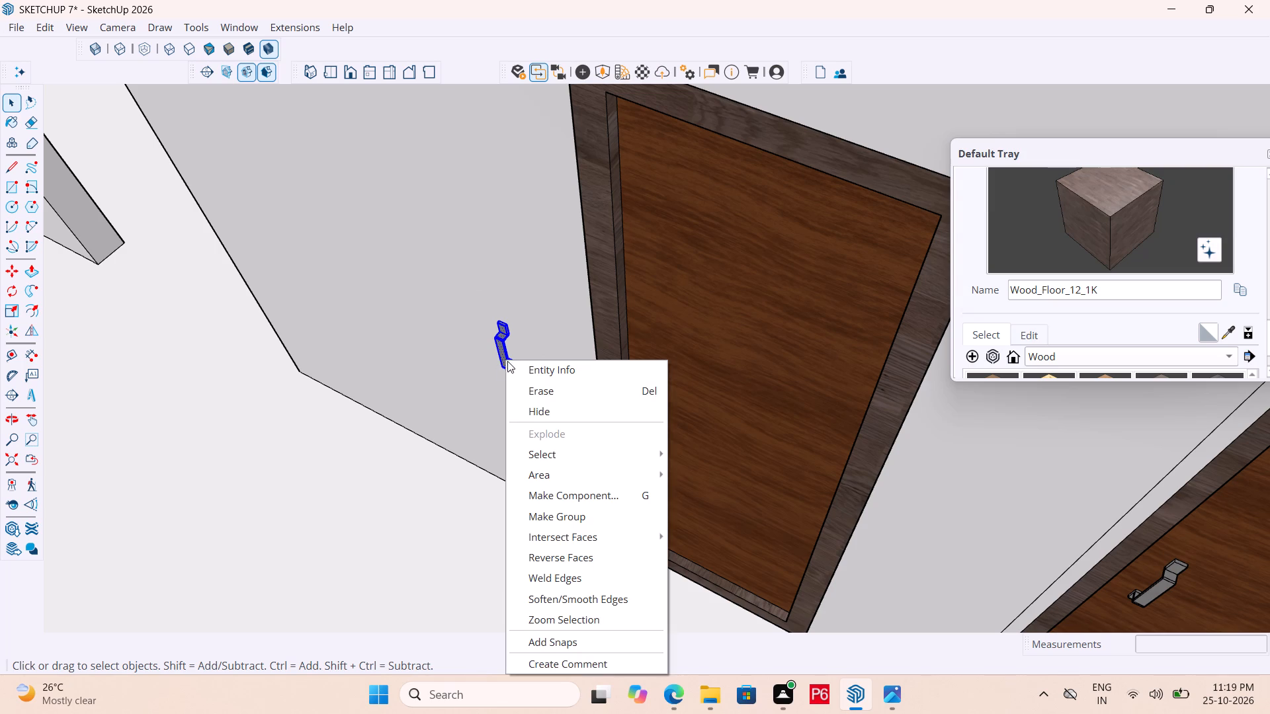
{"action": "left_click", "coordinate": [581, 518]}
{"action": "scroll", "coordinate": [452, 374], "scroll_direction": "down", "scroll_amount": 6}
{"action": "key", "text": "space"}
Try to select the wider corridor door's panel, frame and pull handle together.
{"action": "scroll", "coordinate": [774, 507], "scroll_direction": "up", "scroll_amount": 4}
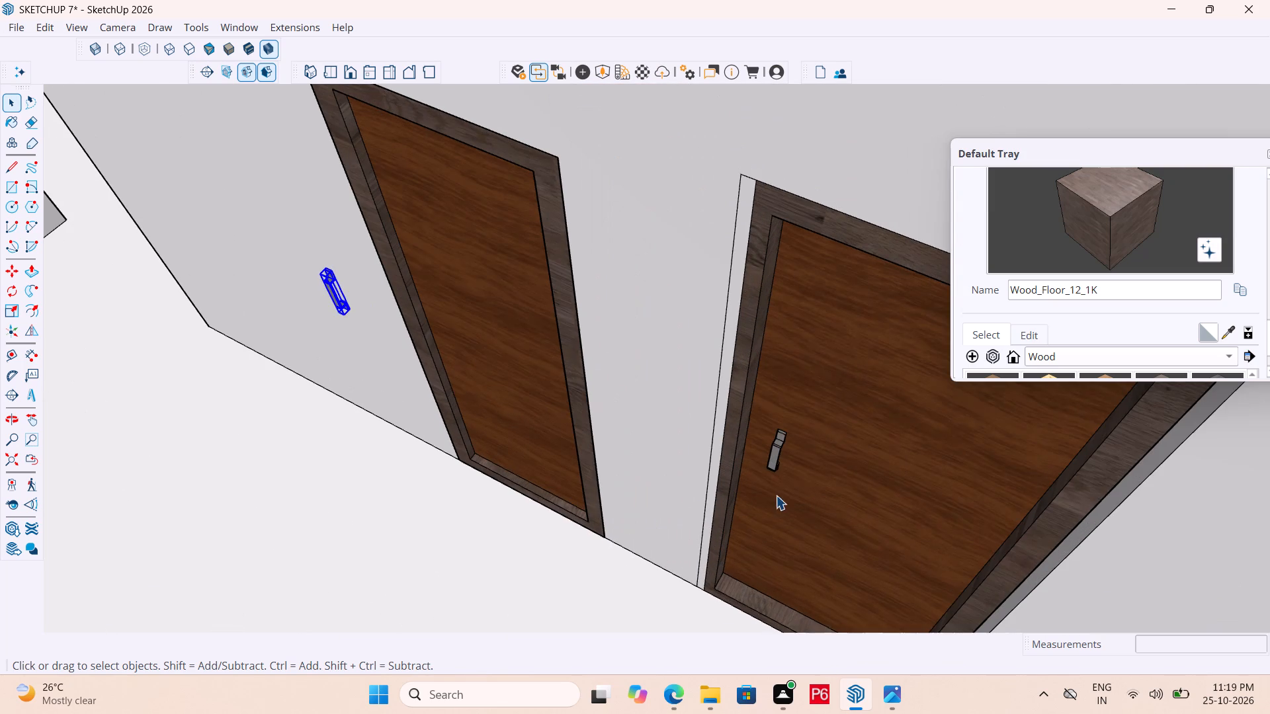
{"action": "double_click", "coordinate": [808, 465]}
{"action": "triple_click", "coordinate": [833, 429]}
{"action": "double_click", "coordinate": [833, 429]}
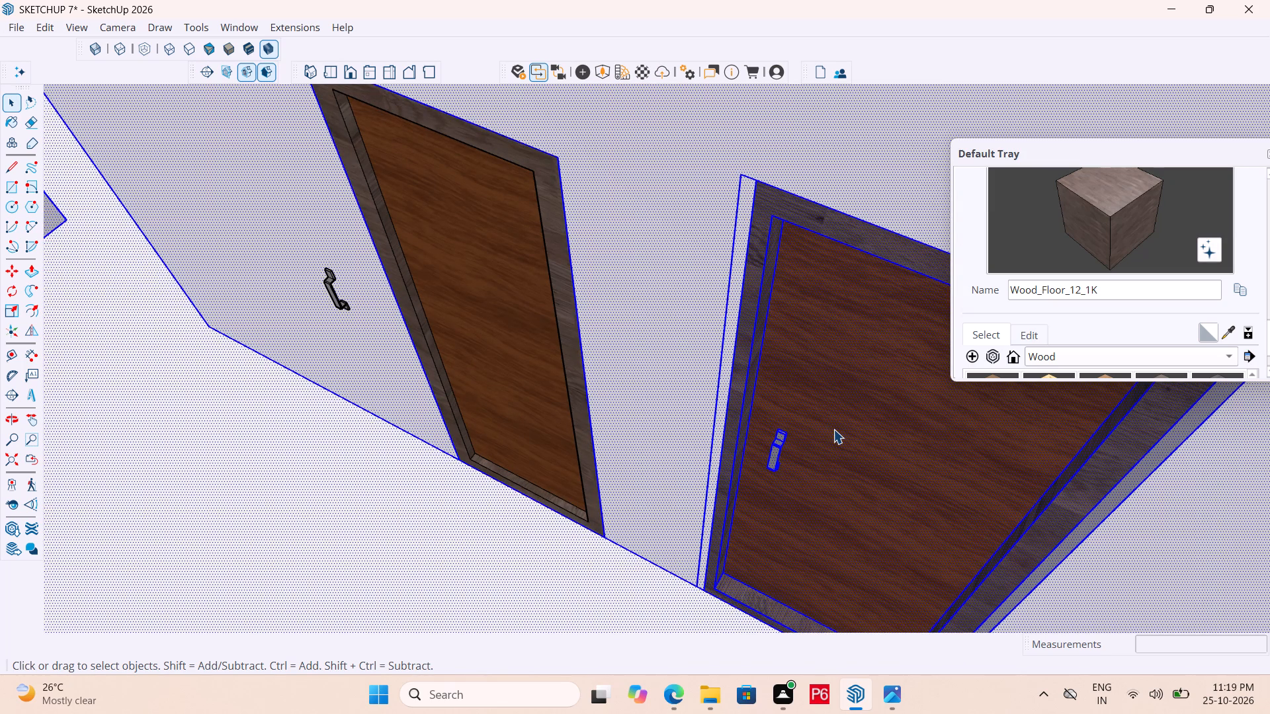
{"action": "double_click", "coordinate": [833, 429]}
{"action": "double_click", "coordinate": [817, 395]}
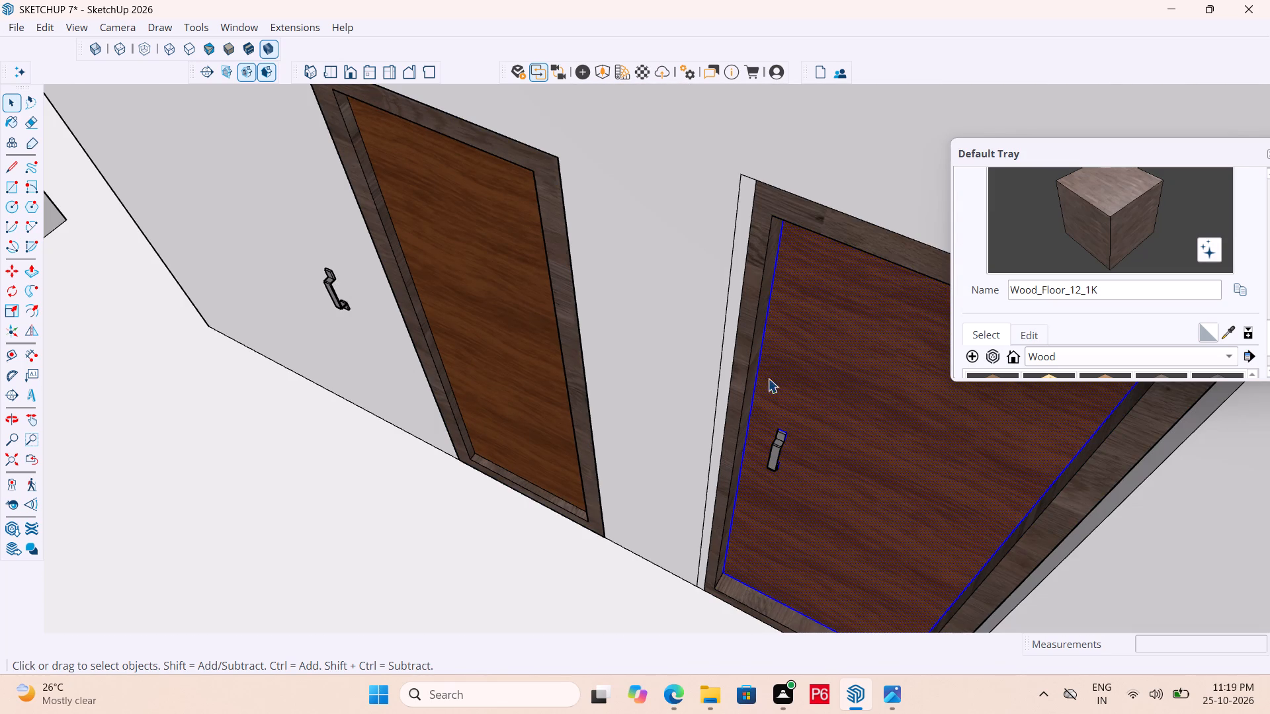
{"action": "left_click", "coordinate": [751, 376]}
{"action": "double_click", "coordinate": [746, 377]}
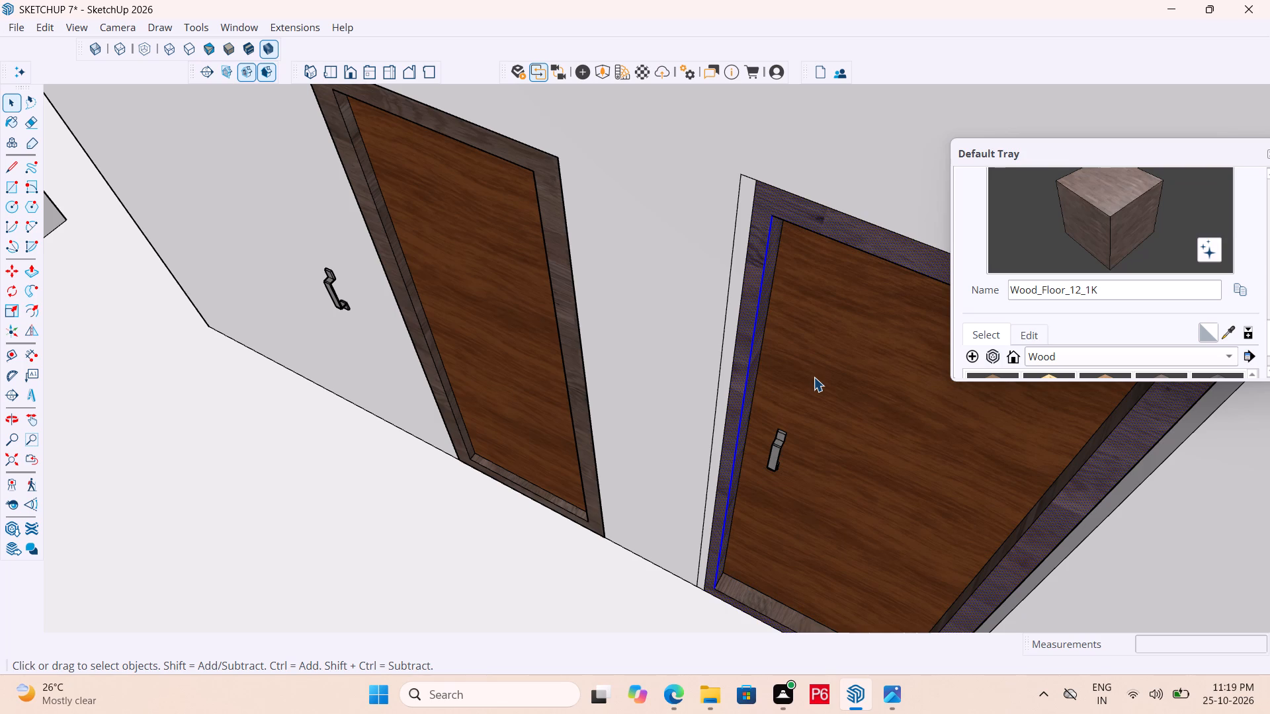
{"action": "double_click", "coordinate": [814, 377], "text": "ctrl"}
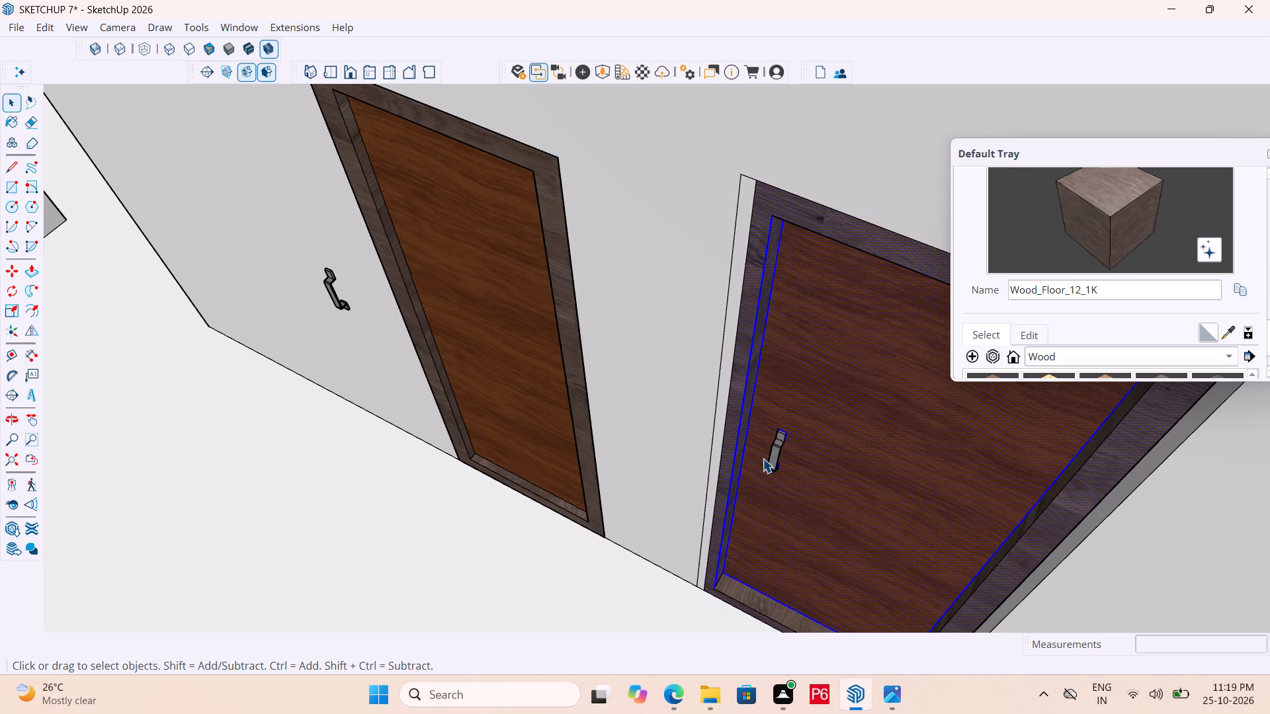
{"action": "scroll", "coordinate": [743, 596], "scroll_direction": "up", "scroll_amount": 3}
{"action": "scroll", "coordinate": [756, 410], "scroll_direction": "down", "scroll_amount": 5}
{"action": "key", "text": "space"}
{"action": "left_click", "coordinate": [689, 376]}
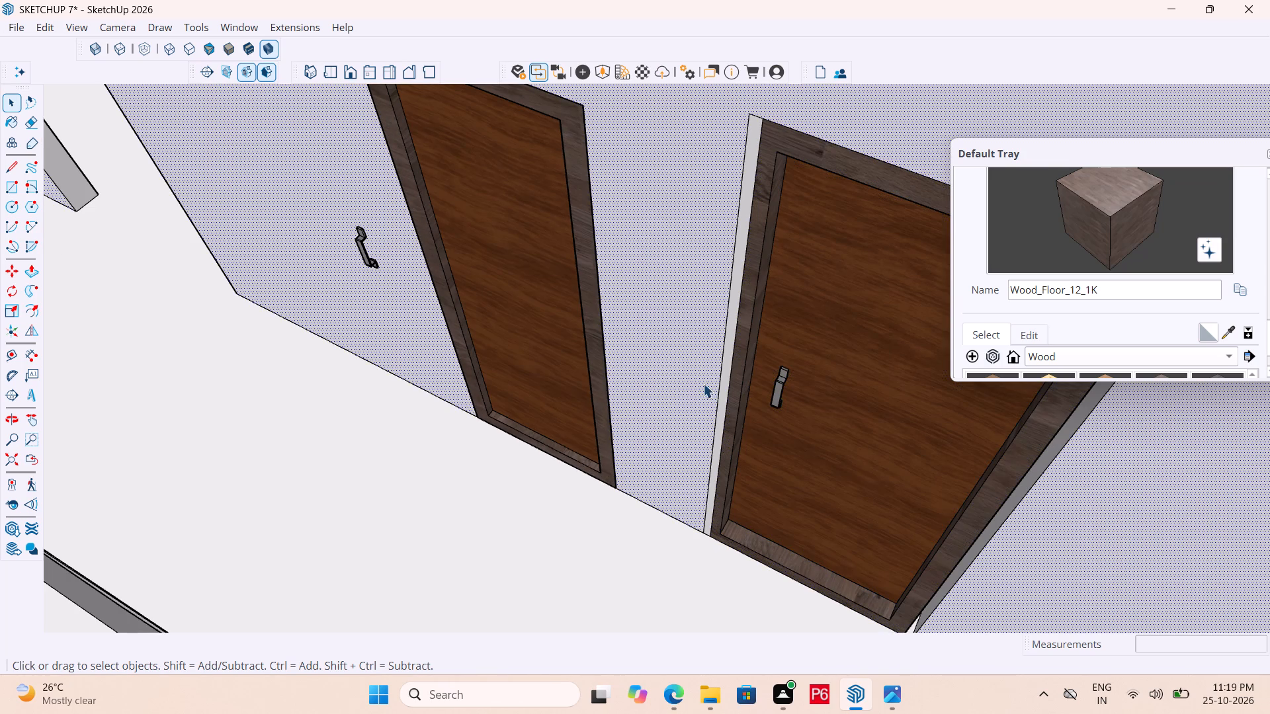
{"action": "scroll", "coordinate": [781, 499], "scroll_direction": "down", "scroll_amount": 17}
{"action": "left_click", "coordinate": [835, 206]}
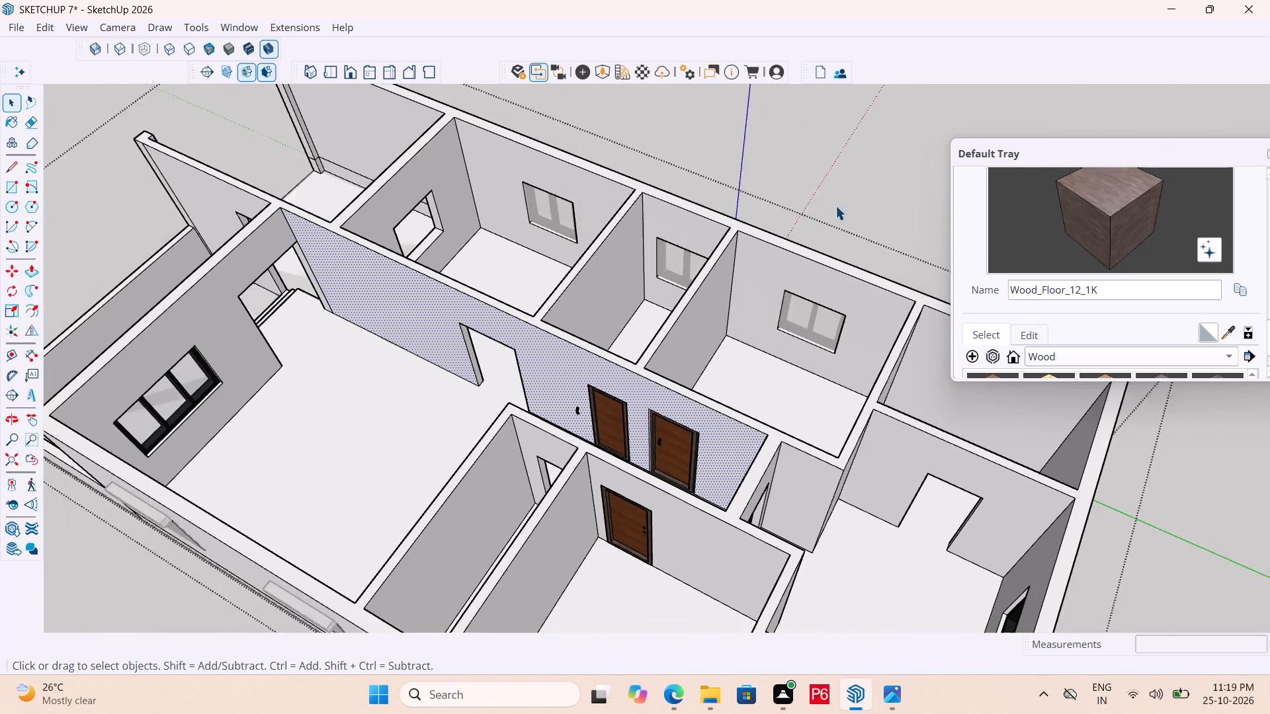
Copy the grouped wall handle about 1' 8" onto the handleless corridor door's panel, near its frame.
{"action": "scroll", "coordinate": [551, 423], "scroll_direction": "up", "scroll_amount": 10}
{"action": "left_click", "coordinate": [680, 375]}
{"action": "double_click", "coordinate": [663, 386]}
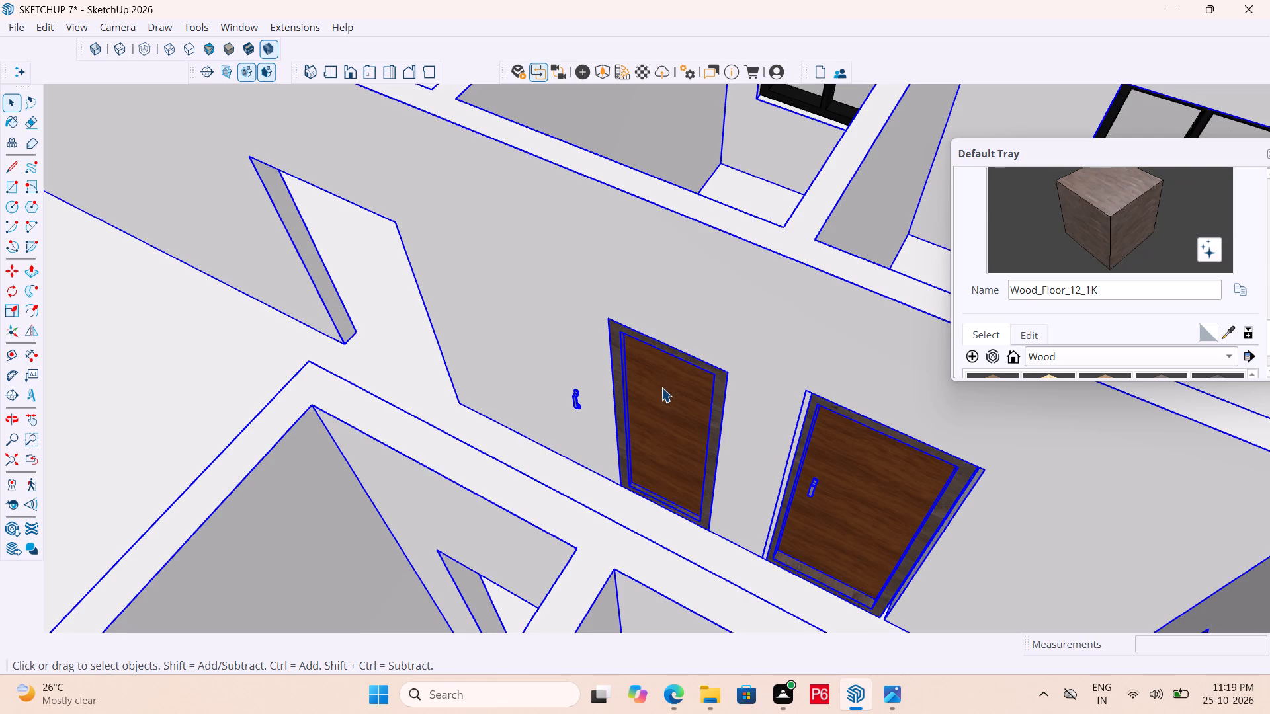
{"action": "scroll", "coordinate": [584, 409], "scroll_direction": "up", "scroll_amount": 5}
{"action": "left_click", "coordinate": [571, 405]}
{"action": "scroll", "coordinate": [591, 403], "scroll_direction": "up", "scroll_amount": 5}
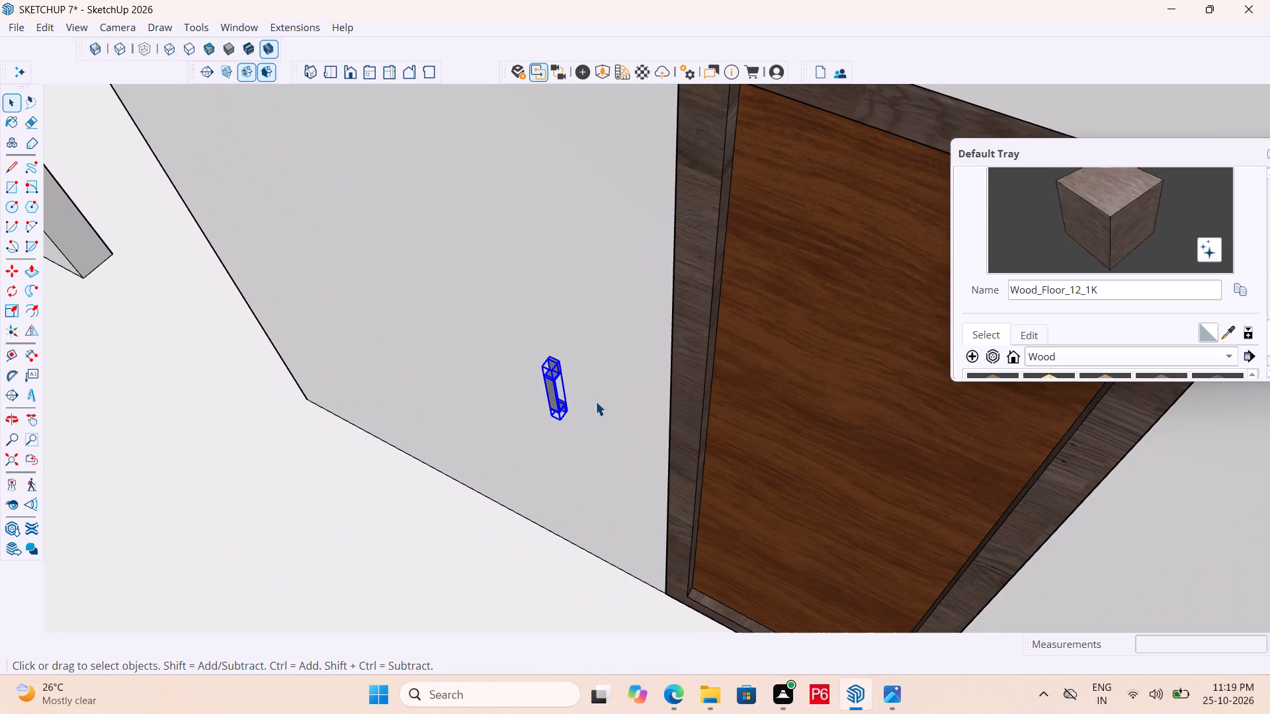
{"action": "key", "text": "m"}
{"action": "scroll", "coordinate": [596, 401], "scroll_direction": "up", "scroll_amount": 17}
{"action": "left_click", "coordinate": [531, 409]}
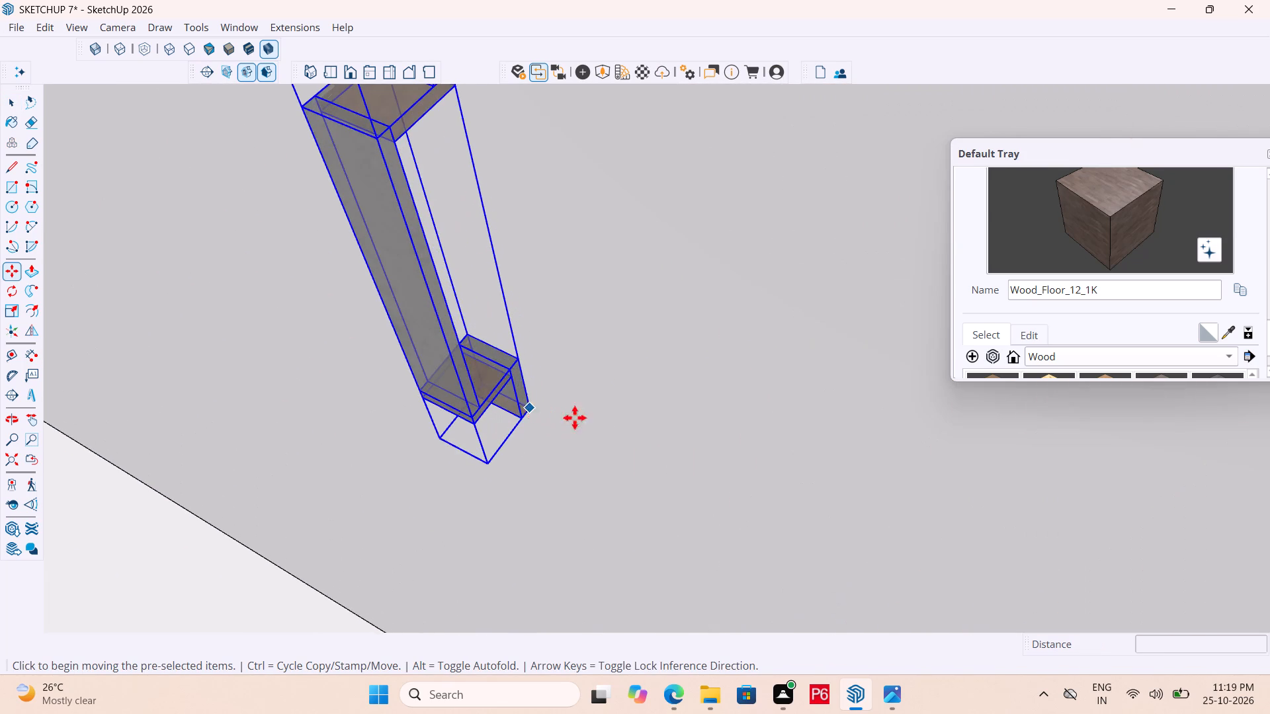
{"action": "scroll", "coordinate": [512, 403], "scroll_direction": "down", "scroll_amount": 6}
{"action": "scroll", "coordinate": [652, 387], "scroll_direction": "down", "scroll_amount": 17}
{"action": "scroll", "coordinate": [726, 435], "scroll_direction": "up", "scroll_amount": 4}
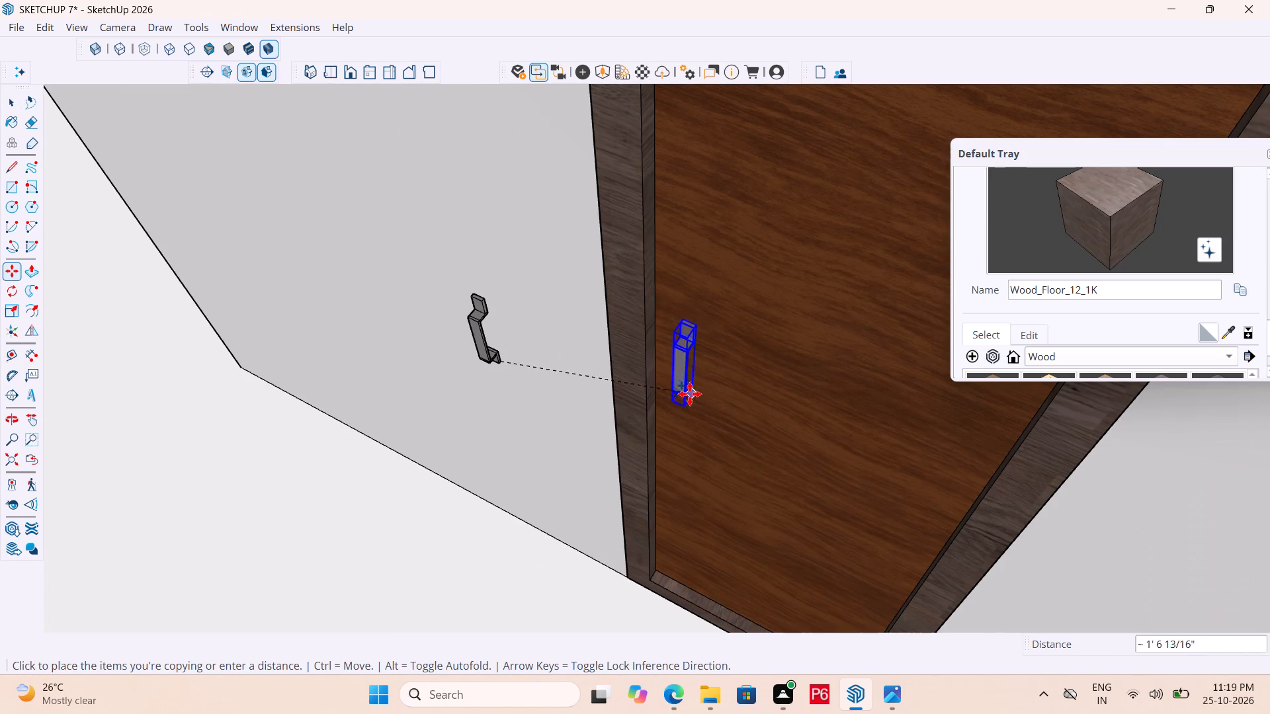
{"action": "middle_click_drag", "start_coordinate": [709, 389], "coordinate": [554, 381]}
{"action": "scroll", "coordinate": [697, 401], "scroll_direction": "up", "scroll_amount": 5}
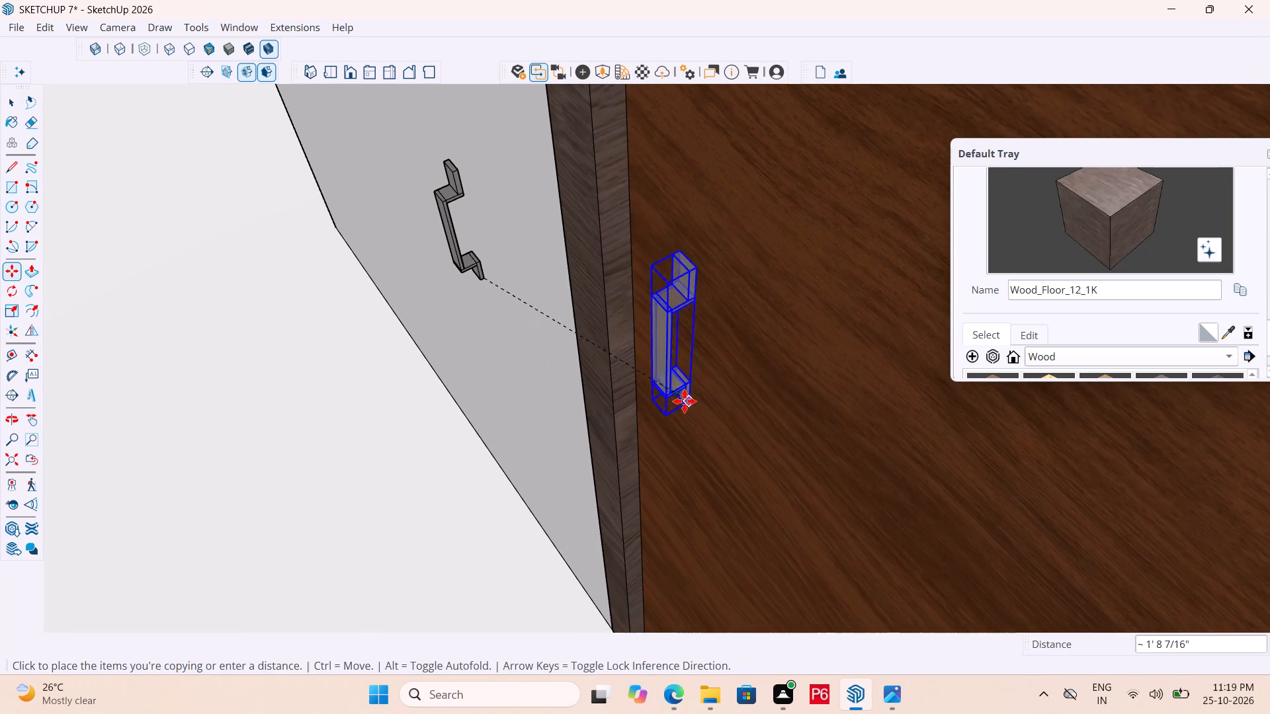
{"action": "left_click", "coordinate": [686, 416]}
Check the copied handle's position on the corridor door and save the model.
{"action": "scroll", "coordinate": [714, 361], "scroll_direction": "down", "scroll_amount": 6}
{"action": "middle_click_drag", "start_coordinate": [704, 383], "coordinate": [941, 299]}
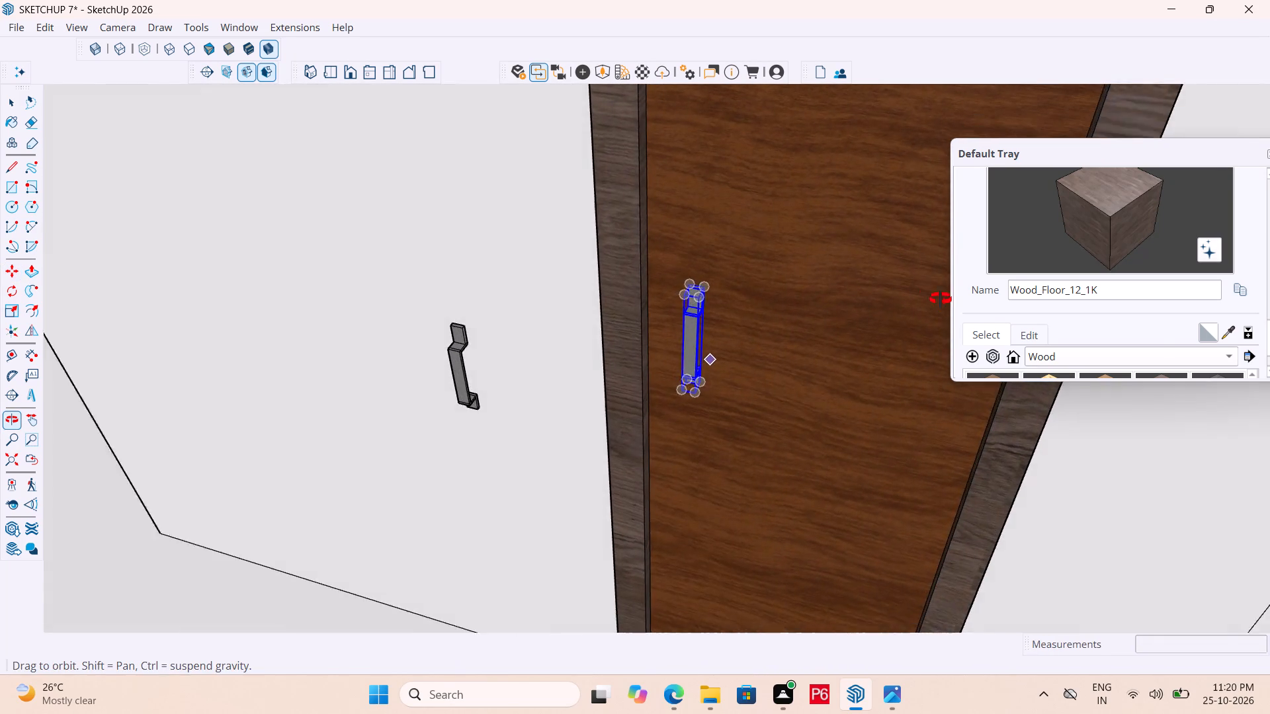
{"action": "middle_click_drag", "start_coordinate": [941, 299], "coordinate": [941, 299]}
{"action": "scroll", "coordinate": [681, 282], "scroll_direction": "down", "scroll_amount": 6}
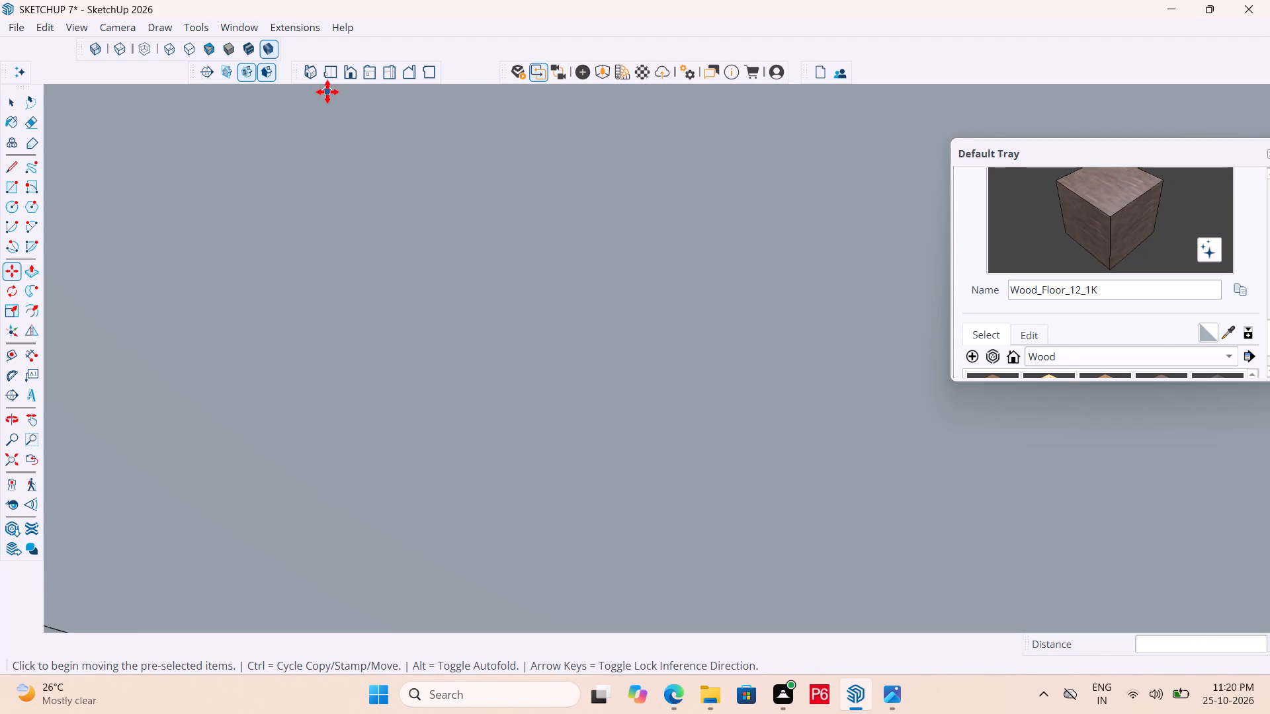
{"action": "left_click", "coordinate": [335, 77]}
{"action": "scroll", "coordinate": [801, 163], "scroll_direction": "down", "scroll_amount": 5}
{"action": "scroll", "coordinate": [800, 288], "scroll_direction": "down", "scroll_amount": 12}
{"action": "middle_click_drag", "start_coordinate": [809, 318], "coordinate": [333, 171]}
{"action": "middle_click_drag", "start_coordinate": [804, 352], "coordinate": [600, 265]}
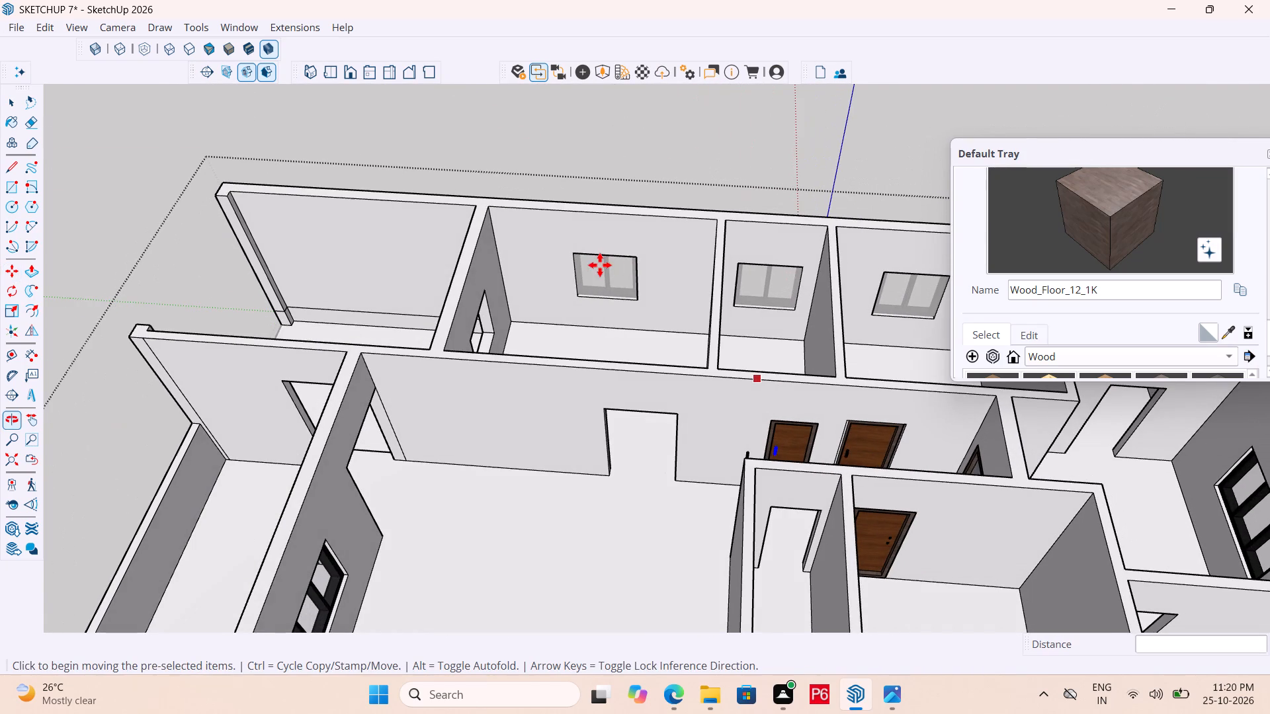
{"action": "key", "text": "ctrl+s"}
{"action": "key", "text": "ctrl+s"}
{"action": "key", "text": "ctrl+s"}
{"action": "key", "text": "ctrl+s"}
{"action": "key", "text": "ctrl+s"}
Delete the original pull handle left on the wall beside the corridor door.
{"action": "scroll", "coordinate": [777, 438], "scroll_direction": "up", "scroll_amount": 10}
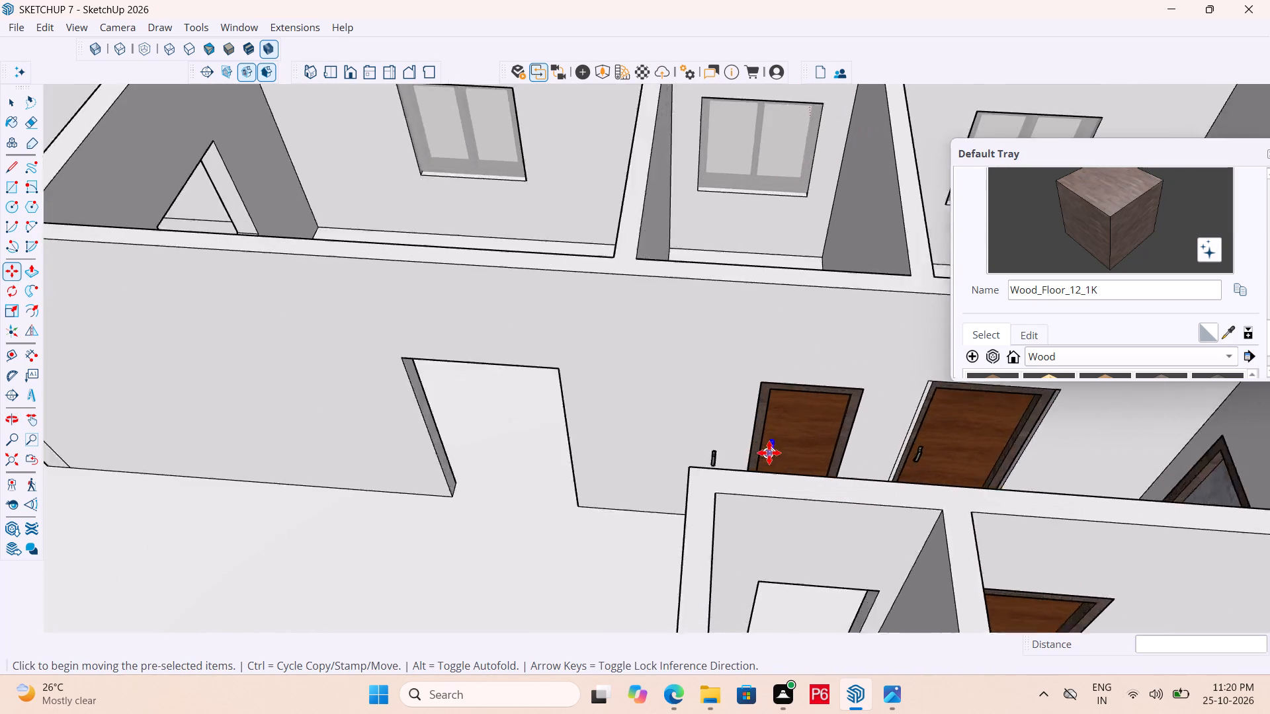
{"action": "scroll", "coordinate": [769, 453], "scroll_direction": "up", "scroll_amount": 6}
{"action": "key", "text": "space"}
{"action": "left_click", "coordinate": [695, 474]}
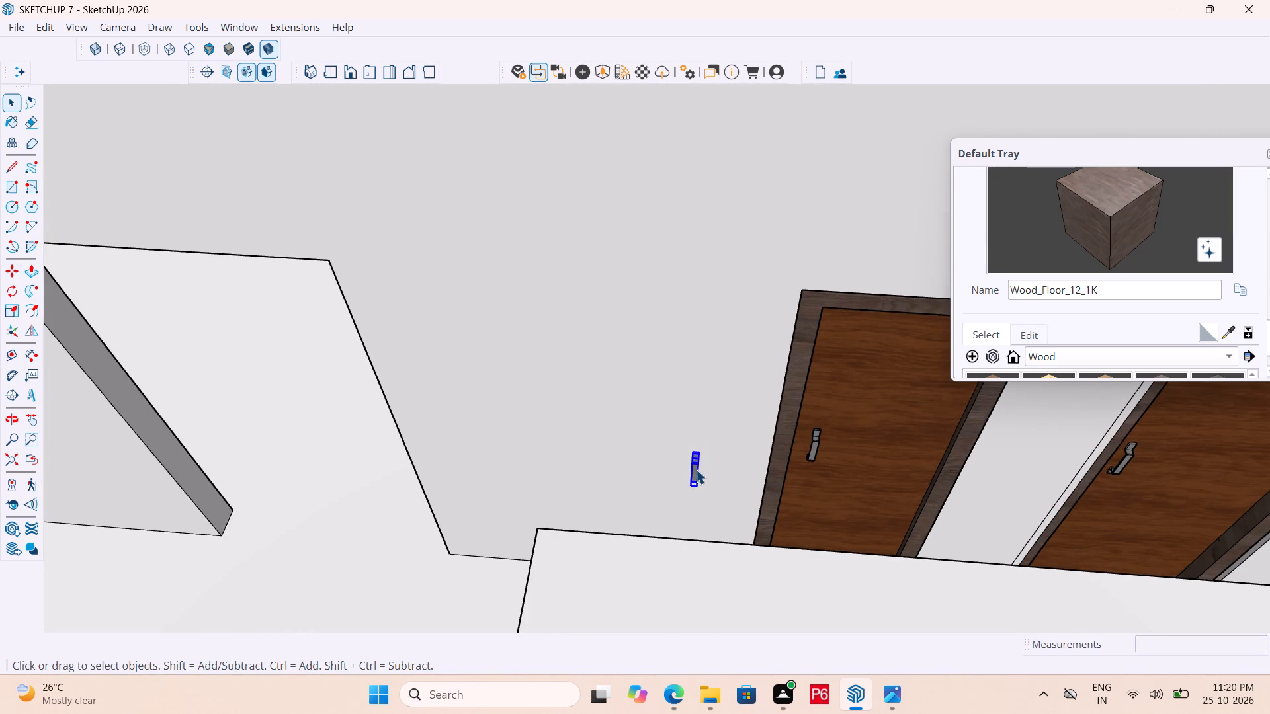
{"action": "key", "text": "Delete"}
Group the copied pull handle together with the corridor door it sits on.
{"action": "left_click", "coordinate": [814, 445]}
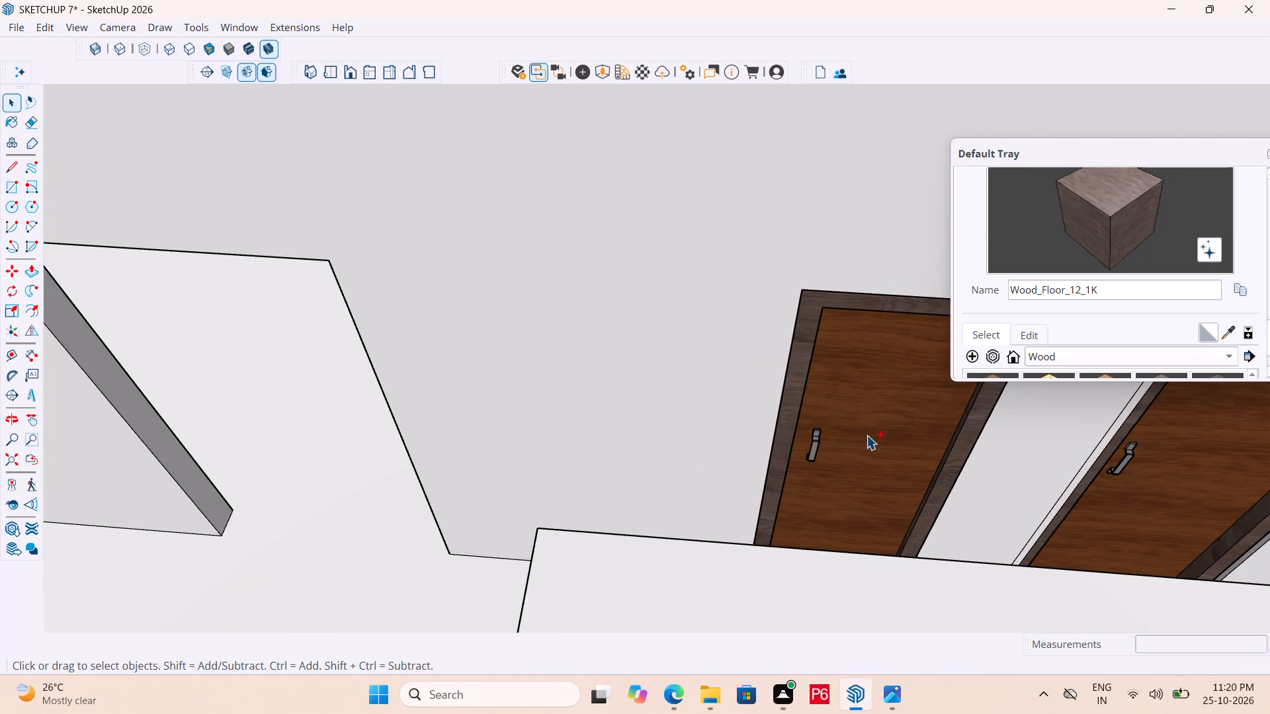
{"action": "left_click", "coordinate": [867, 435], "text": "ctrl"}
{"action": "right_click", "coordinate": [868, 435]}
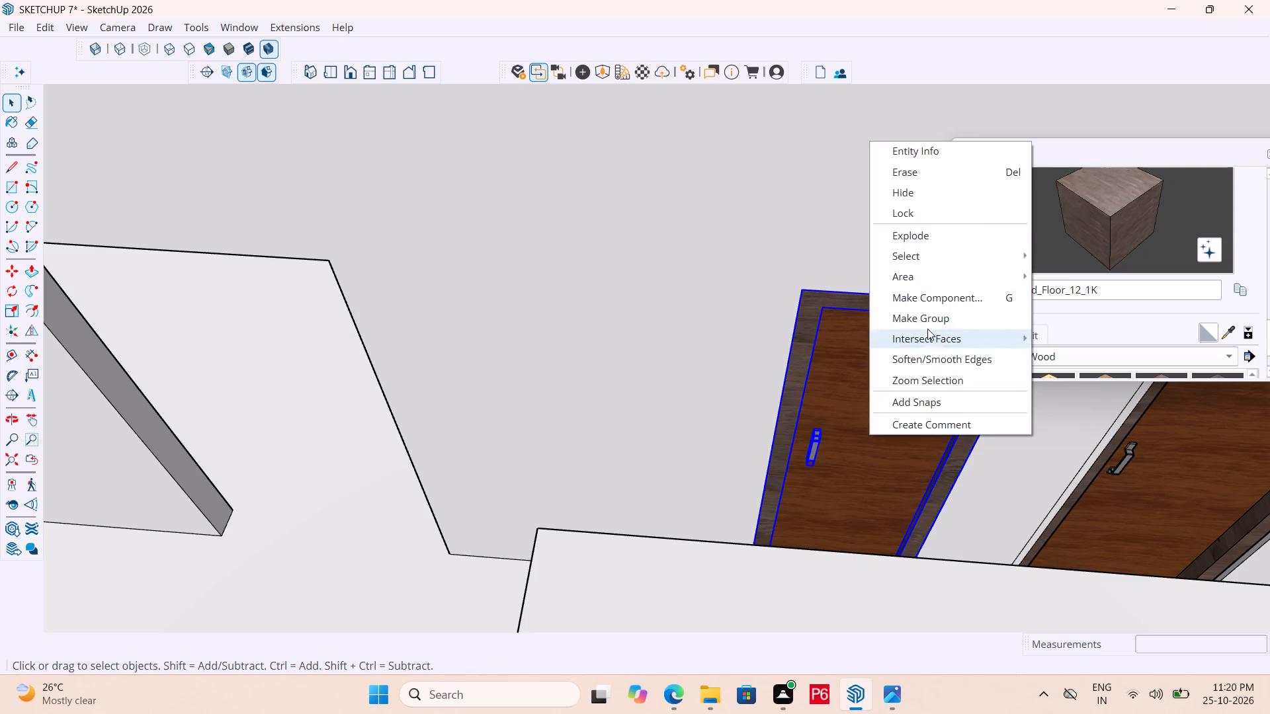
{"action": "left_click", "coordinate": [934, 317]}
{"action": "scroll", "coordinate": [622, 325], "scroll_direction": "down", "scroll_amount": 11}
{"action": "key", "text": "space"}
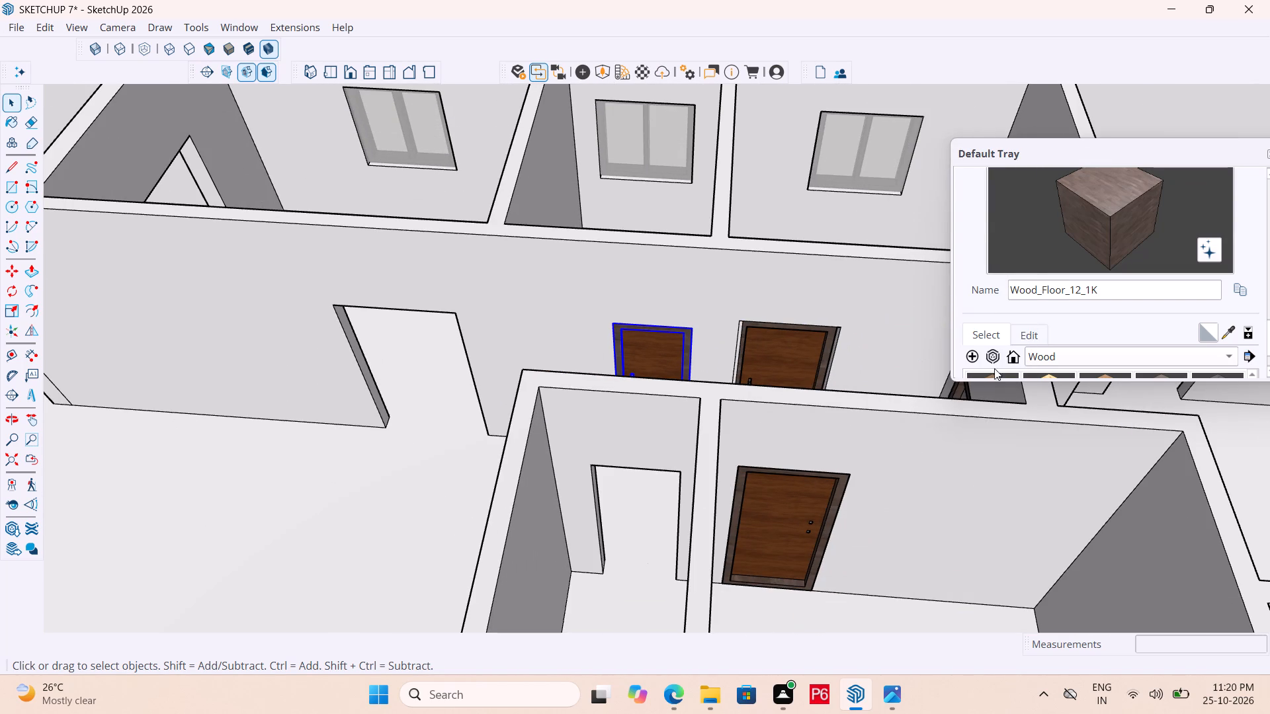
Clear the selection and save the model with the grouped door and handle.
{"action": "left_click", "coordinate": [1217, 443]}
{"action": "scroll", "coordinate": [609, 424], "scroll_direction": "down", "scroll_amount": 4}
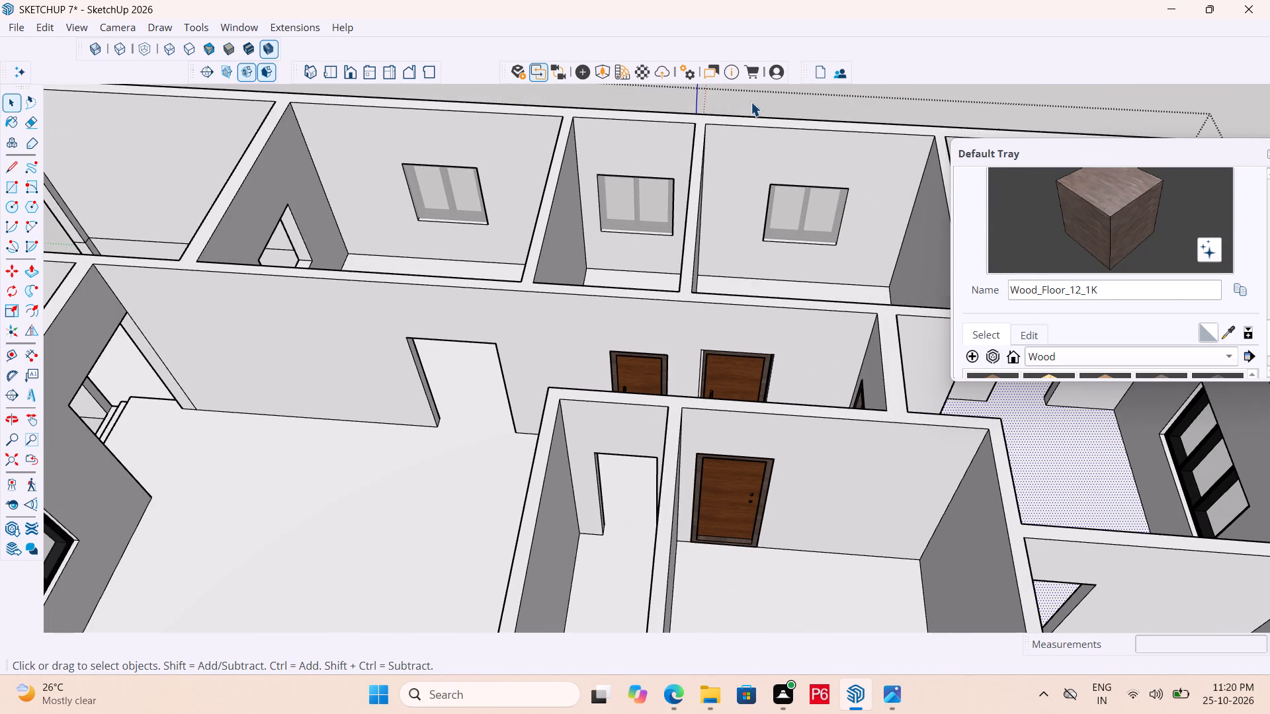
{"action": "left_click", "coordinate": [751, 102]}
{"action": "key", "text": "ctrl+s"}
{"action": "key", "text": "ctrl+s"}
{"action": "key", "text": "ctrl+s"}
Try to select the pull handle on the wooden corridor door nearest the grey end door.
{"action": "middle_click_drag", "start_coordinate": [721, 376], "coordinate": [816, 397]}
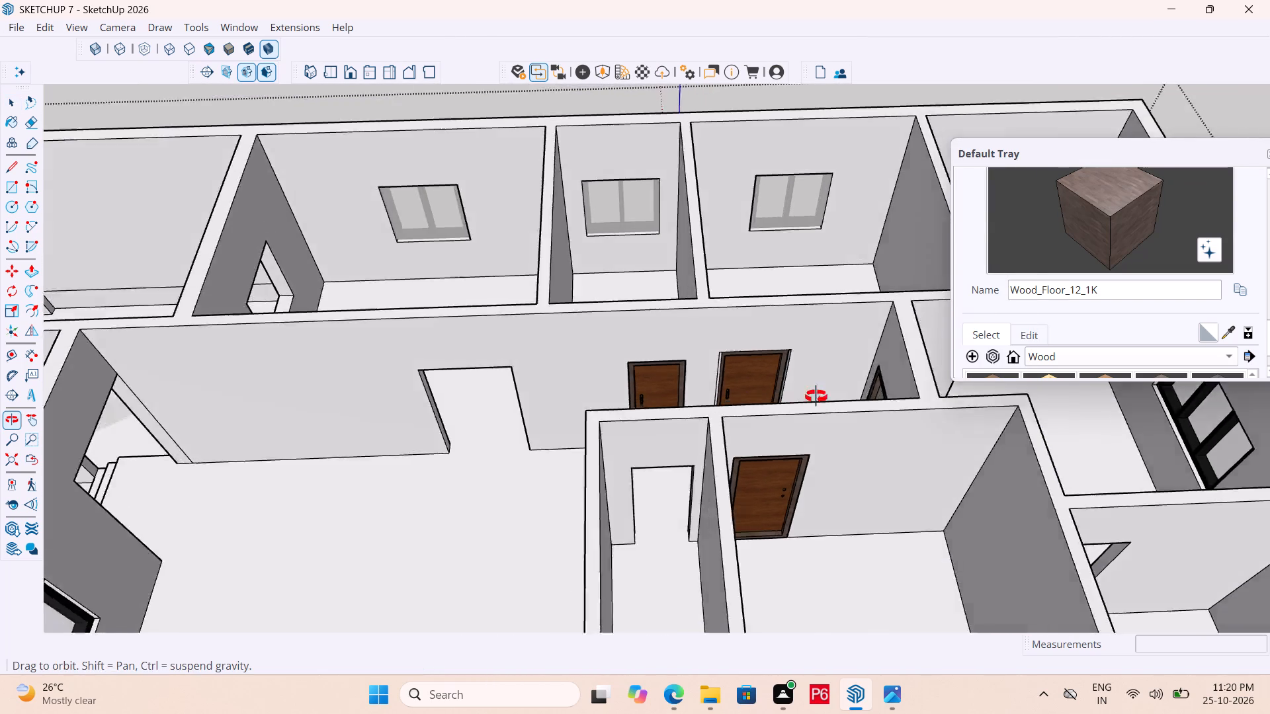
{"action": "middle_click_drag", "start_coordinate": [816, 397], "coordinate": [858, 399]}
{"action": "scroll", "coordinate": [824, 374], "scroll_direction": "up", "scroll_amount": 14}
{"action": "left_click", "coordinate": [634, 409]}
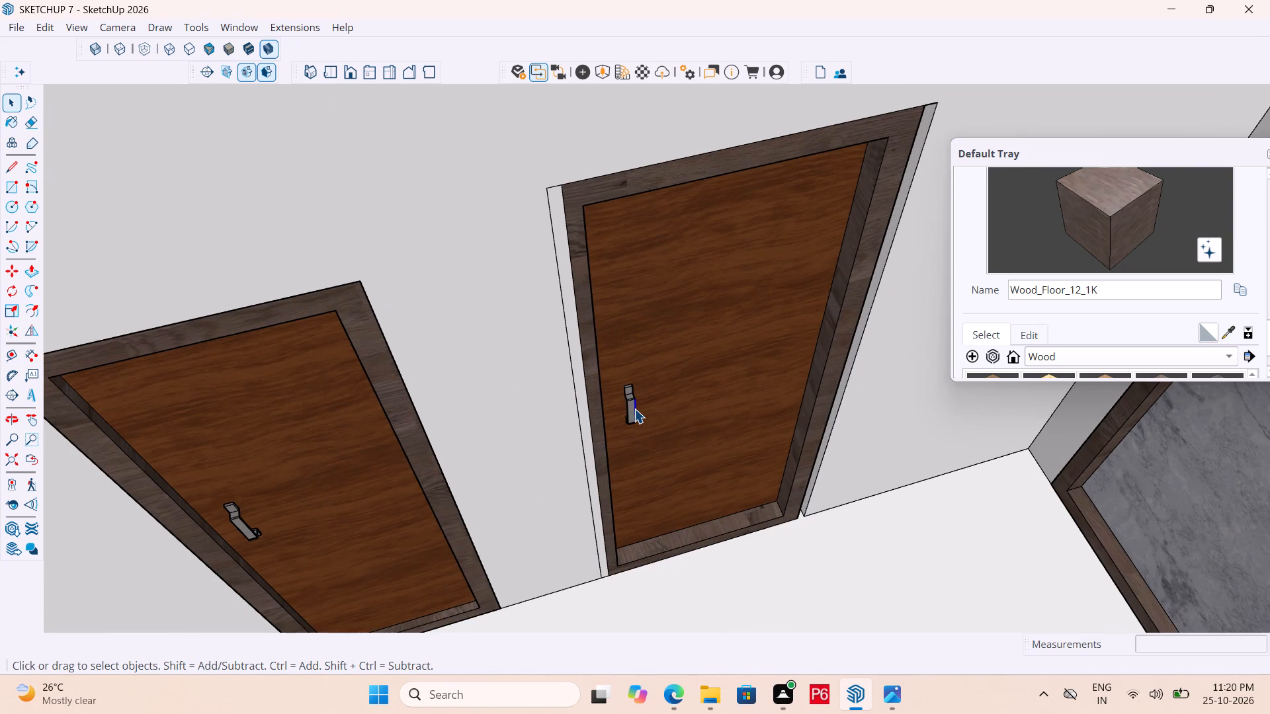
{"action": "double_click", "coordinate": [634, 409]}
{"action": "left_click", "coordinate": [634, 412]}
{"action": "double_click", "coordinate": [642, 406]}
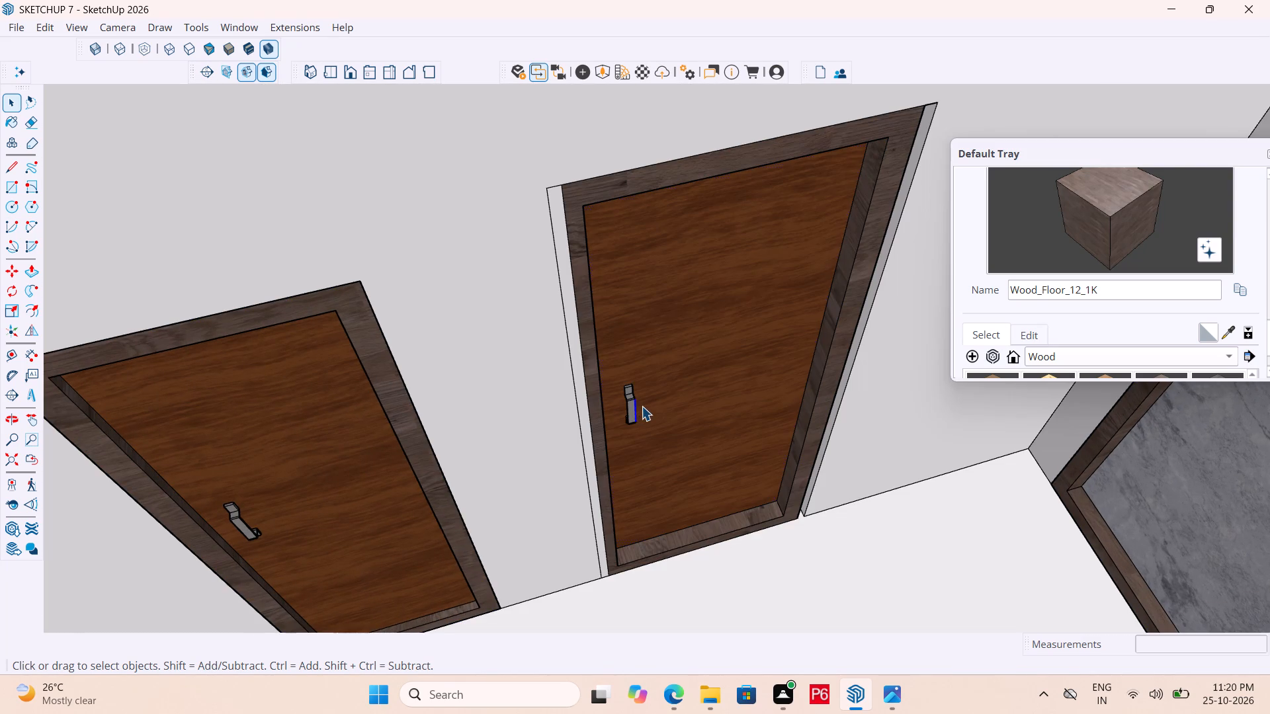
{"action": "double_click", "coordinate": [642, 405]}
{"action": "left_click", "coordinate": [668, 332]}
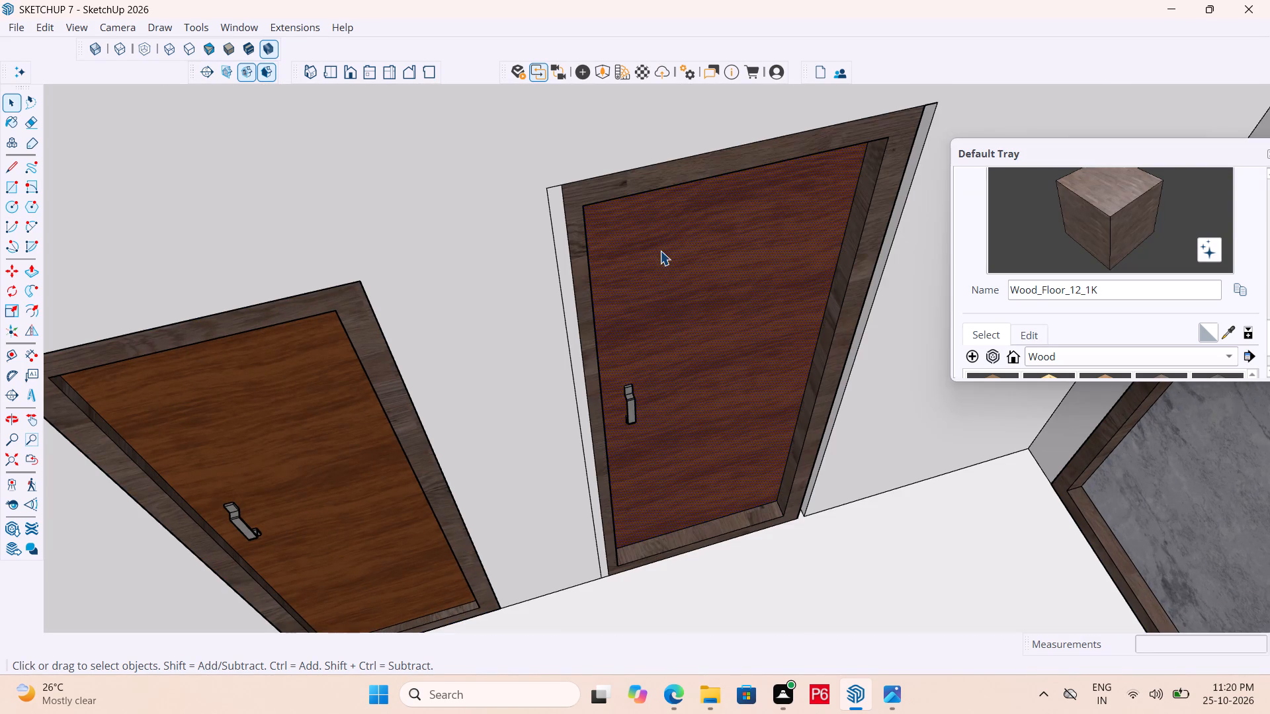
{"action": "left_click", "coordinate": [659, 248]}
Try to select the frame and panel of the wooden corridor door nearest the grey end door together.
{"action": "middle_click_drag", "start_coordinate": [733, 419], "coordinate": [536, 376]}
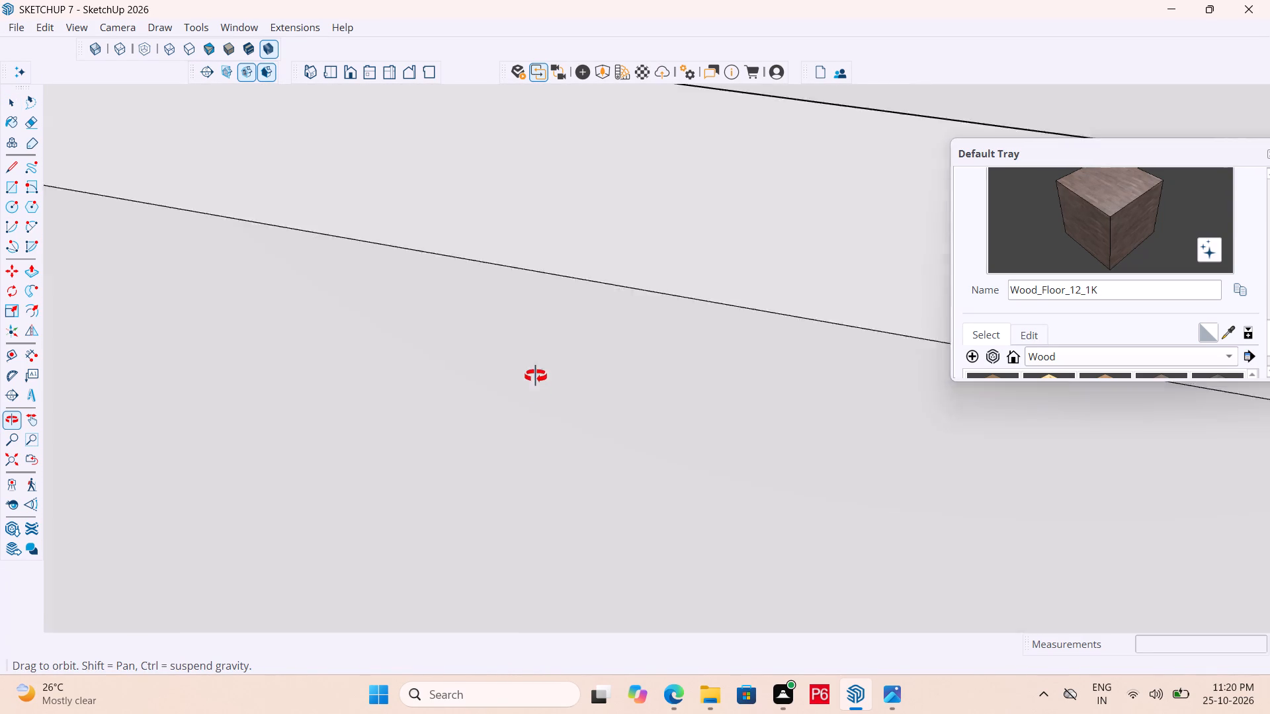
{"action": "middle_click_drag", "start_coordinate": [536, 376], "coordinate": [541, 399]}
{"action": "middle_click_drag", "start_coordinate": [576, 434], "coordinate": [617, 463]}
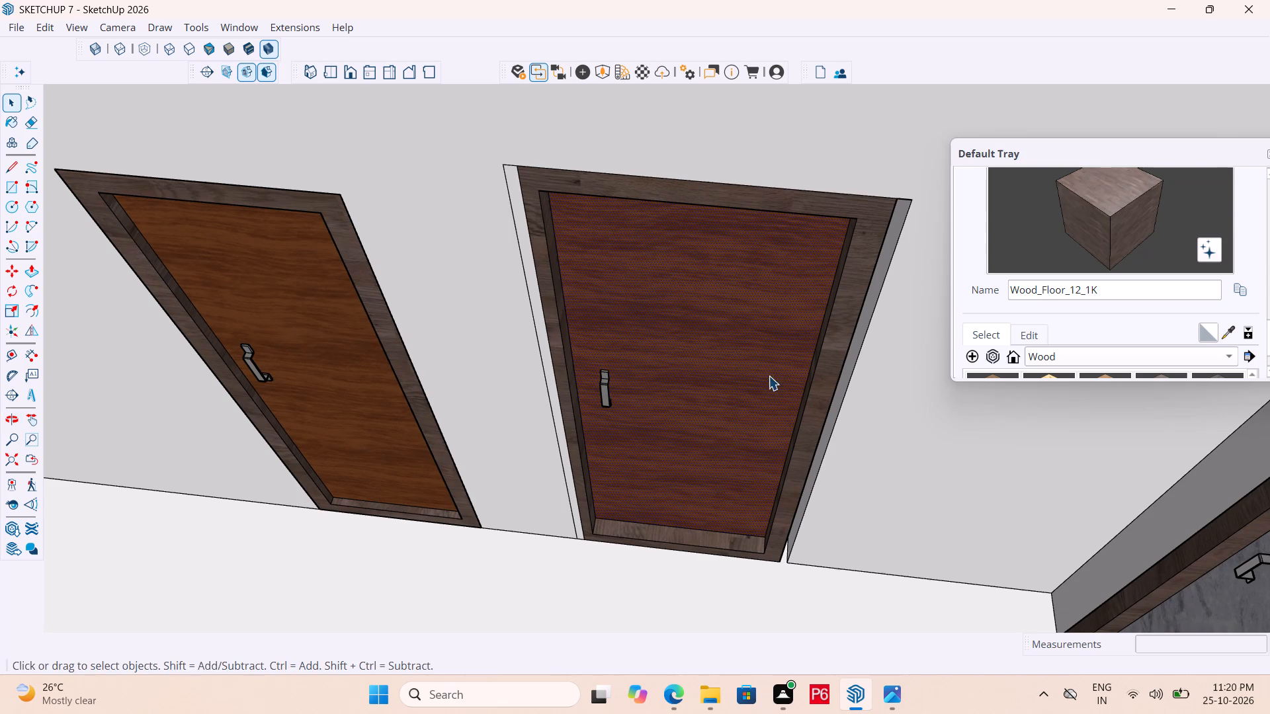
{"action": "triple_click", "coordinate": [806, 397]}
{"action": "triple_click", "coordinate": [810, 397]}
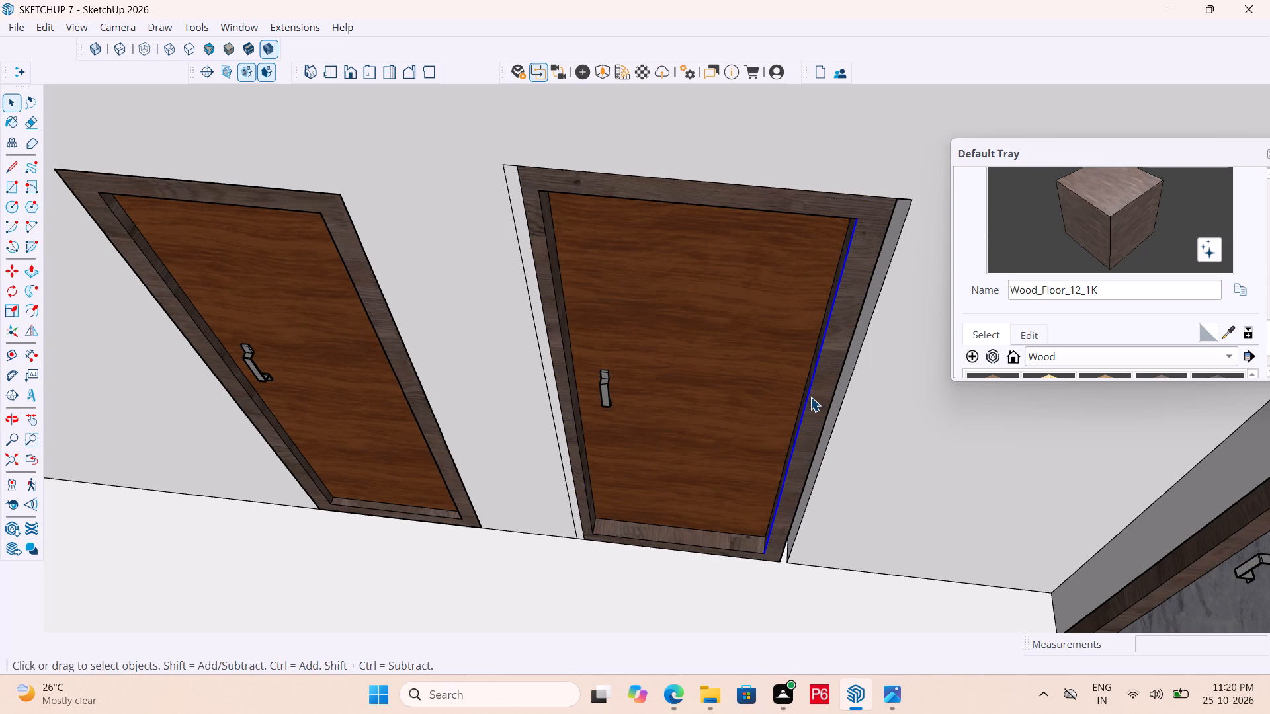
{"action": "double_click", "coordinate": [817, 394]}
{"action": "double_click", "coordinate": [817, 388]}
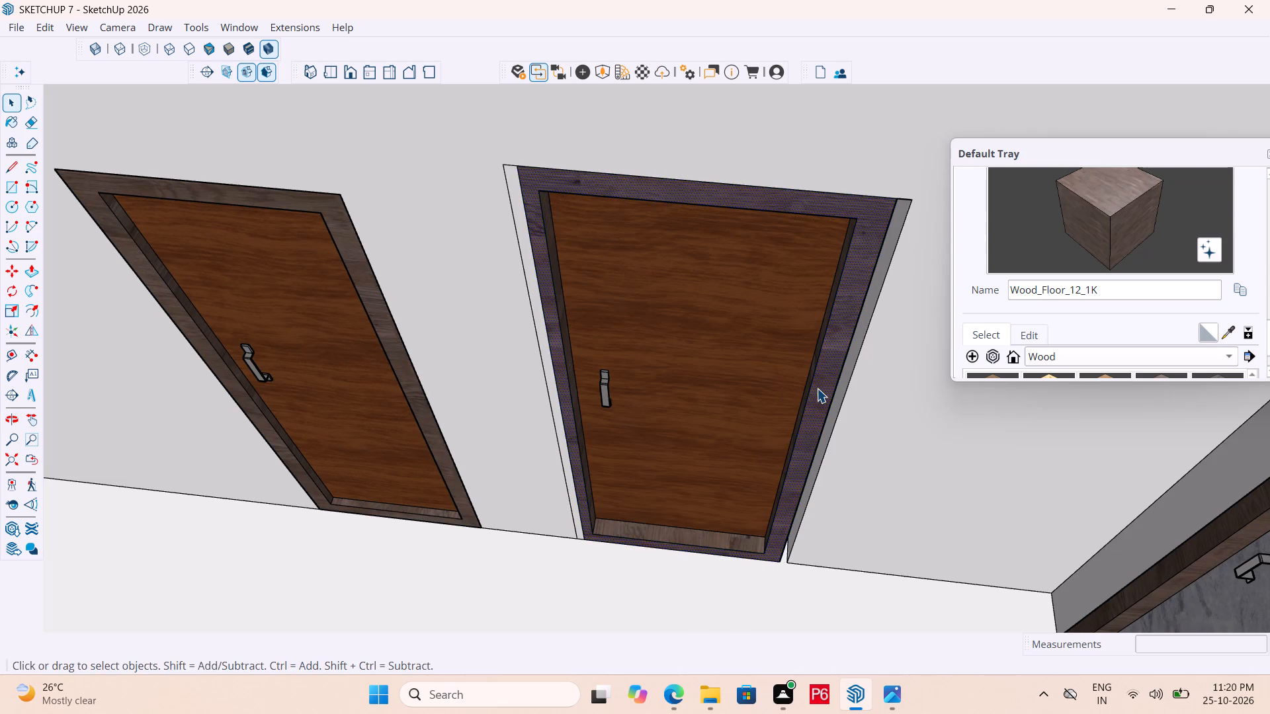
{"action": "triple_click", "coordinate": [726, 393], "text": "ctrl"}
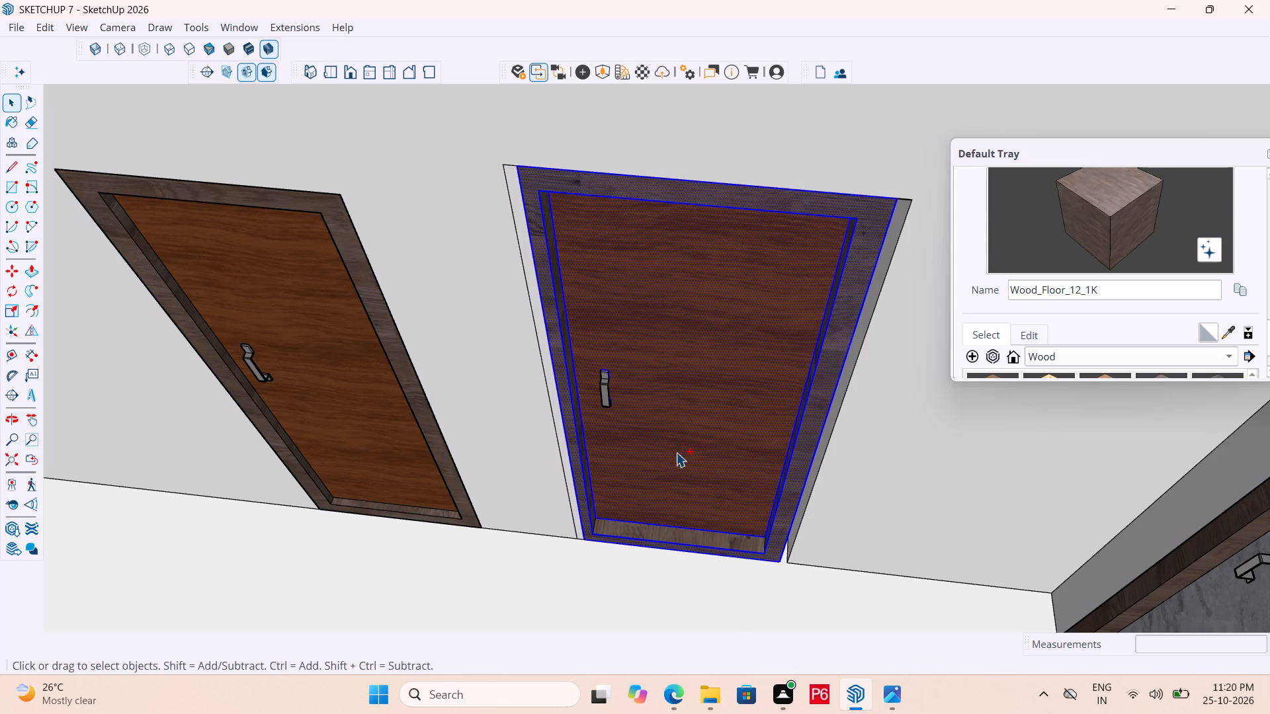
Save the model and clear the current selection.
{"action": "scroll", "coordinate": [618, 419], "scroll_direction": "down", "scroll_amount": 11}
{"action": "key", "text": "ctrl+s"}
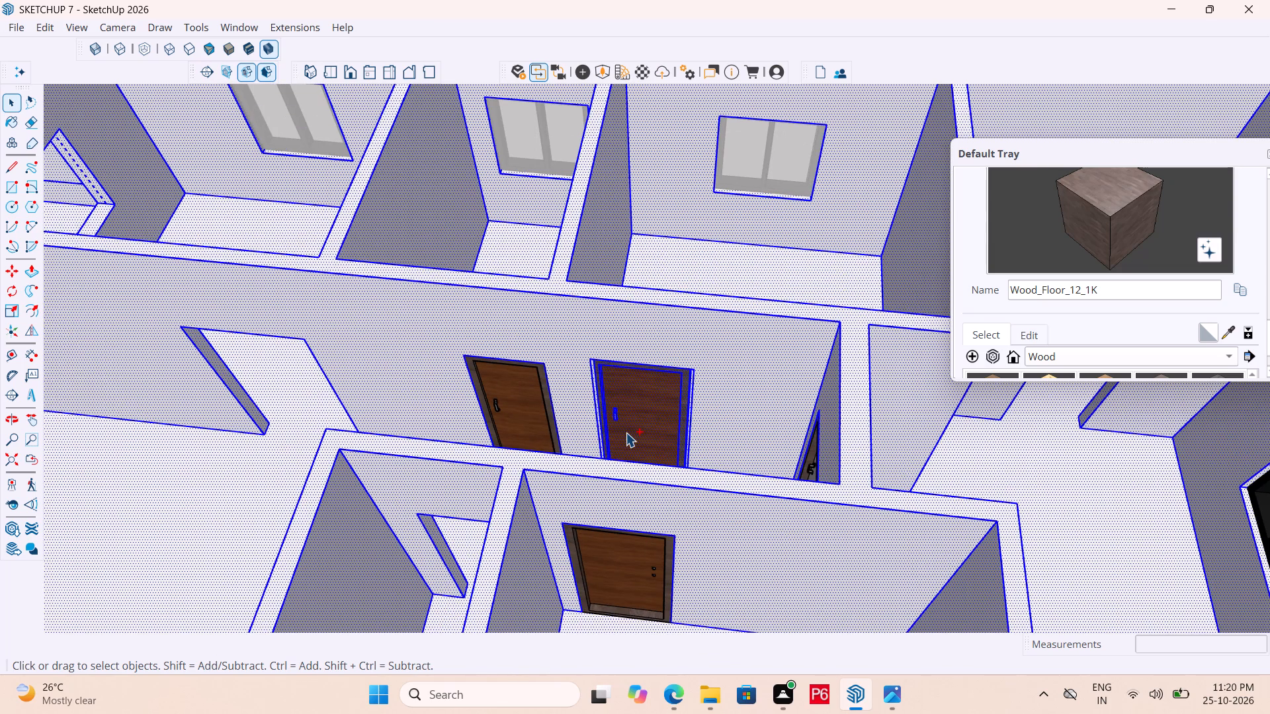
{"action": "key", "text": "ctrl+s"}
{"action": "key", "text": "ctrl+s"}
{"action": "key", "text": "ctrl+s"}
{"action": "scroll", "coordinate": [613, 401], "scroll_direction": "down", "scroll_amount": 5}
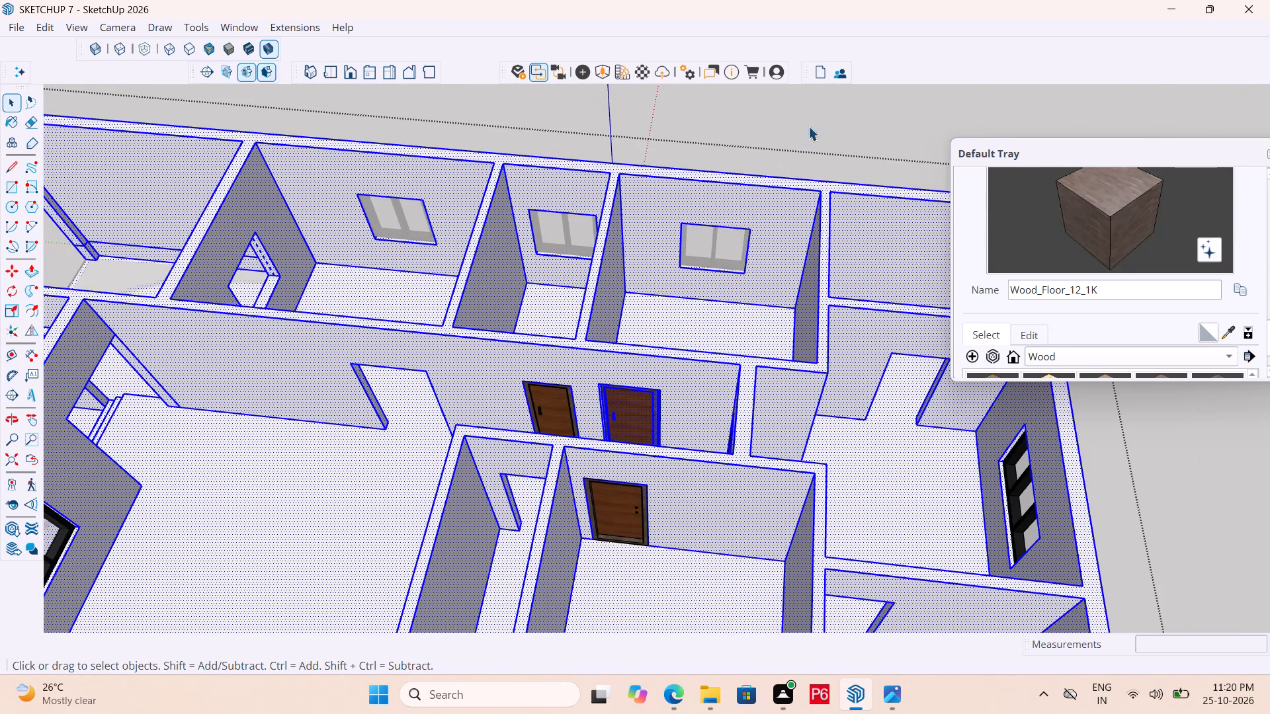
{"action": "left_click", "coordinate": [818, 121]}
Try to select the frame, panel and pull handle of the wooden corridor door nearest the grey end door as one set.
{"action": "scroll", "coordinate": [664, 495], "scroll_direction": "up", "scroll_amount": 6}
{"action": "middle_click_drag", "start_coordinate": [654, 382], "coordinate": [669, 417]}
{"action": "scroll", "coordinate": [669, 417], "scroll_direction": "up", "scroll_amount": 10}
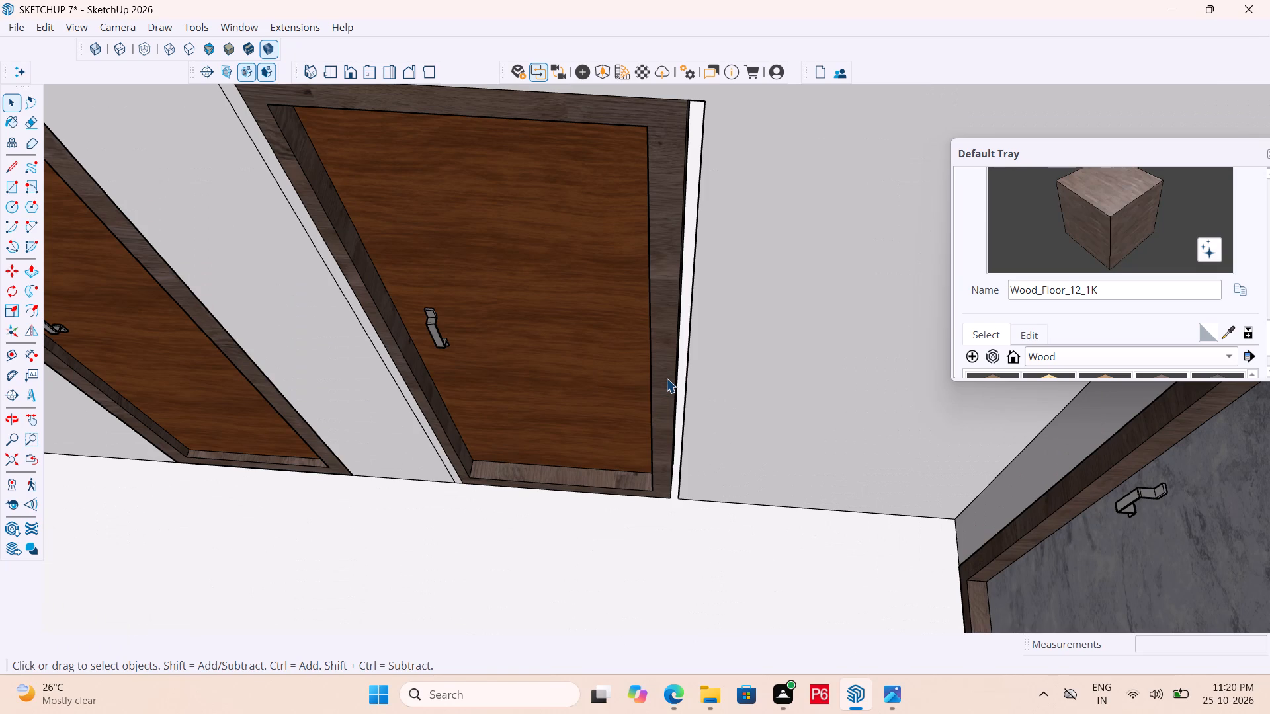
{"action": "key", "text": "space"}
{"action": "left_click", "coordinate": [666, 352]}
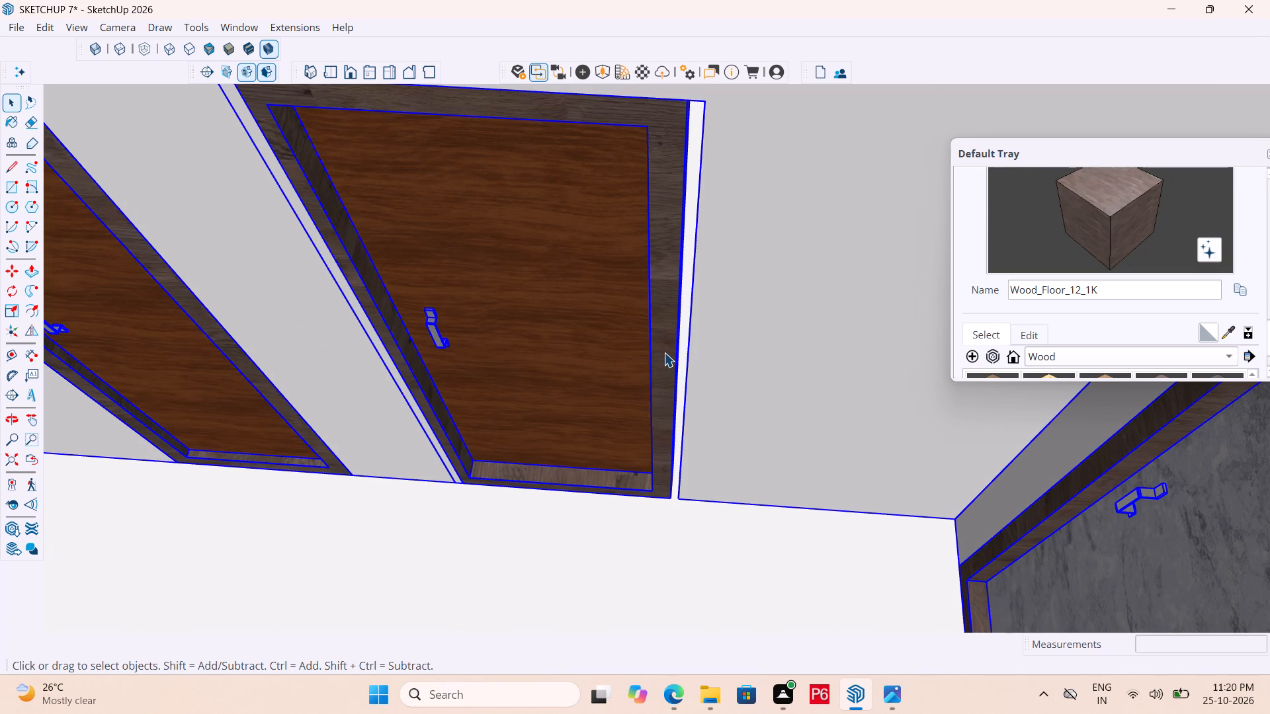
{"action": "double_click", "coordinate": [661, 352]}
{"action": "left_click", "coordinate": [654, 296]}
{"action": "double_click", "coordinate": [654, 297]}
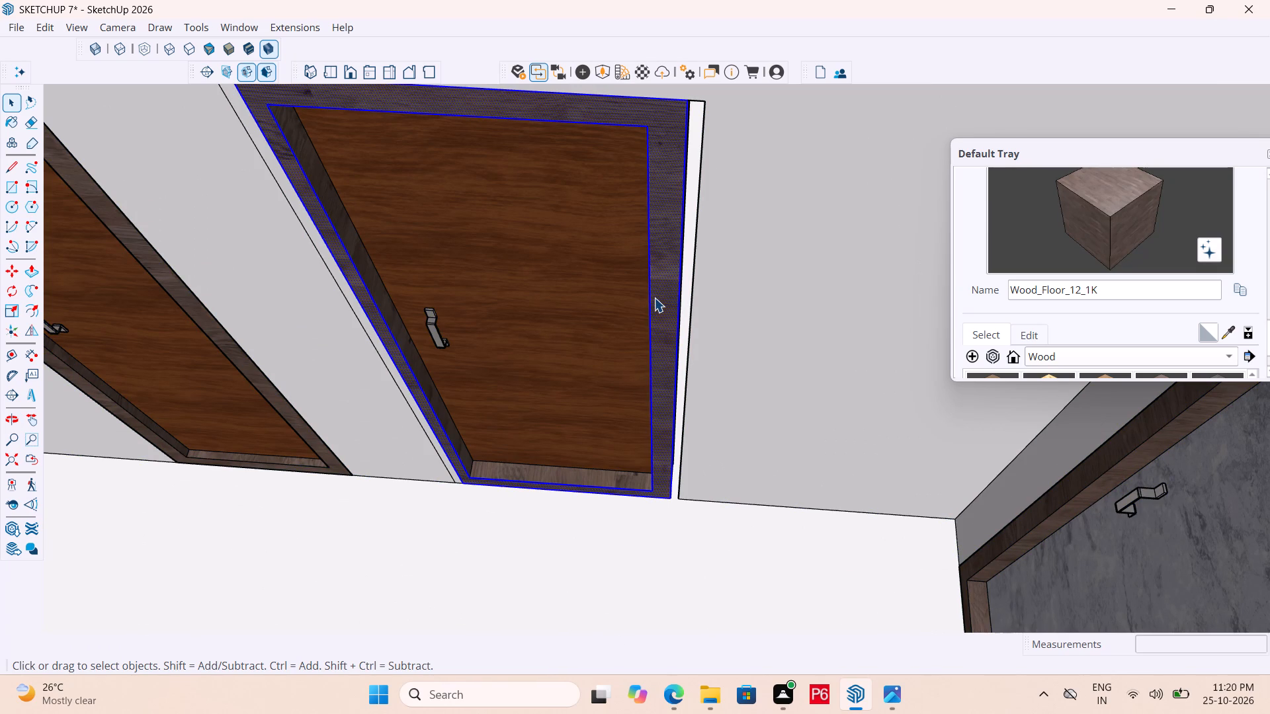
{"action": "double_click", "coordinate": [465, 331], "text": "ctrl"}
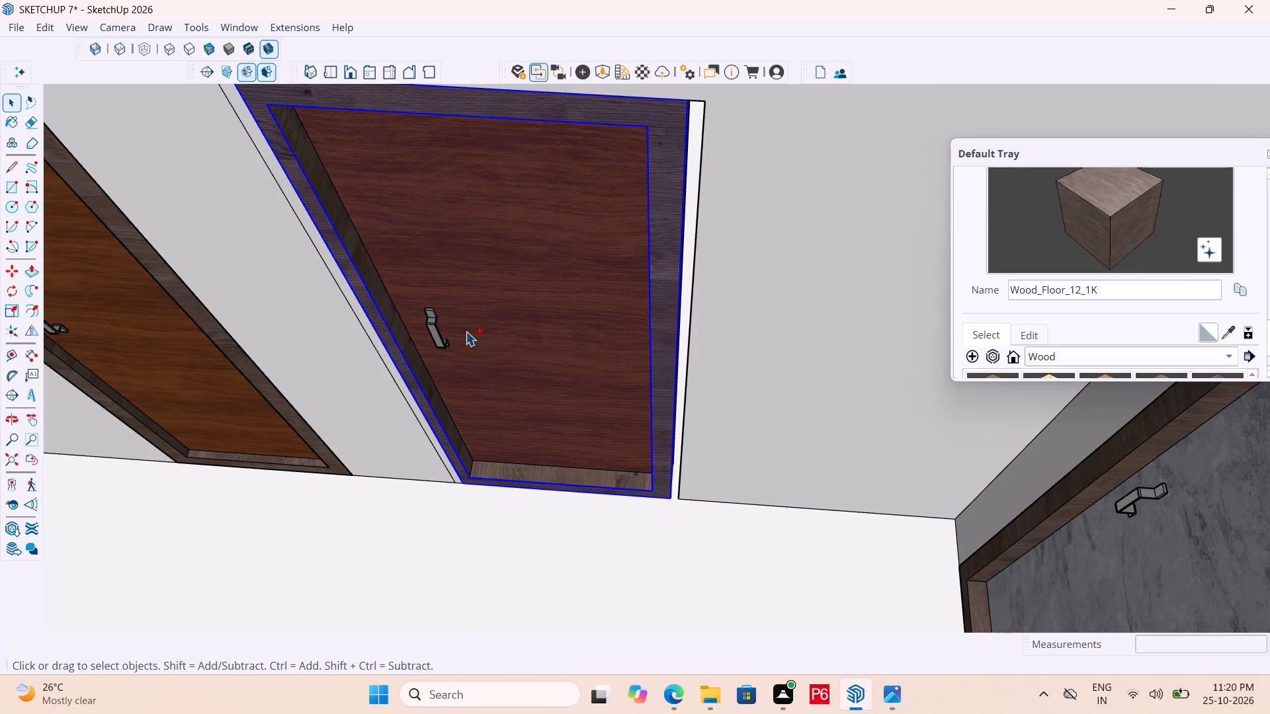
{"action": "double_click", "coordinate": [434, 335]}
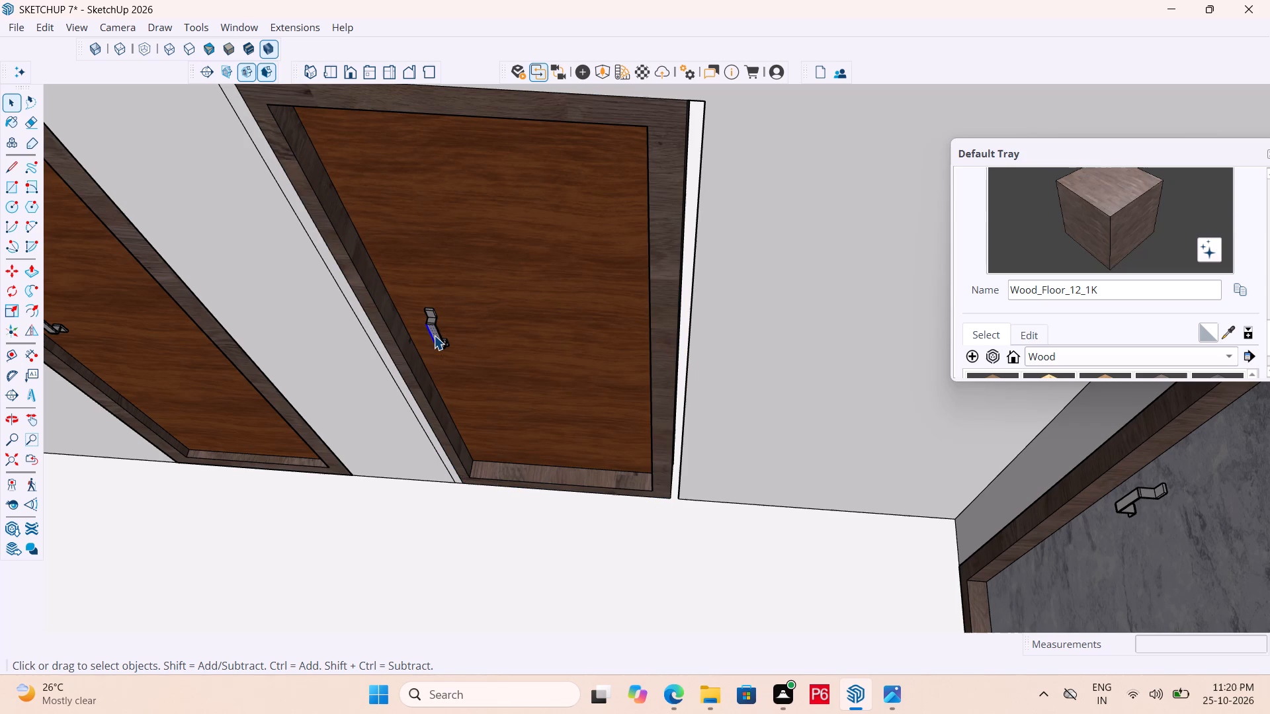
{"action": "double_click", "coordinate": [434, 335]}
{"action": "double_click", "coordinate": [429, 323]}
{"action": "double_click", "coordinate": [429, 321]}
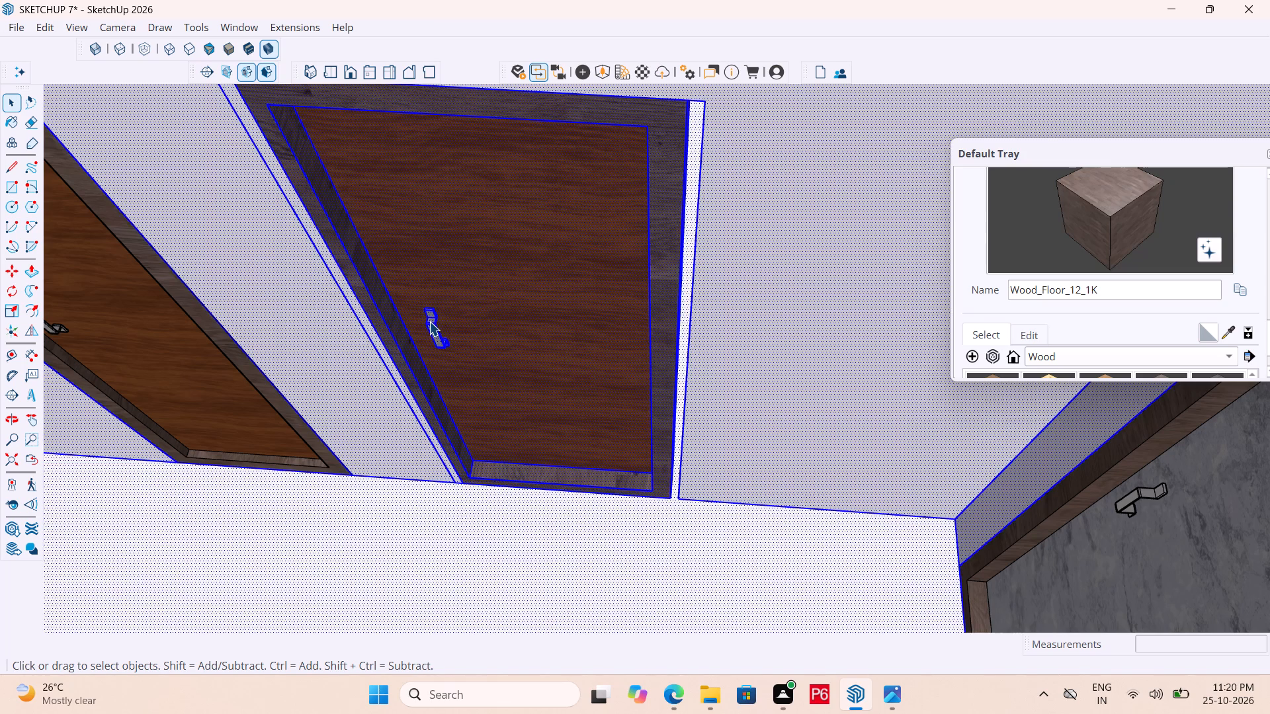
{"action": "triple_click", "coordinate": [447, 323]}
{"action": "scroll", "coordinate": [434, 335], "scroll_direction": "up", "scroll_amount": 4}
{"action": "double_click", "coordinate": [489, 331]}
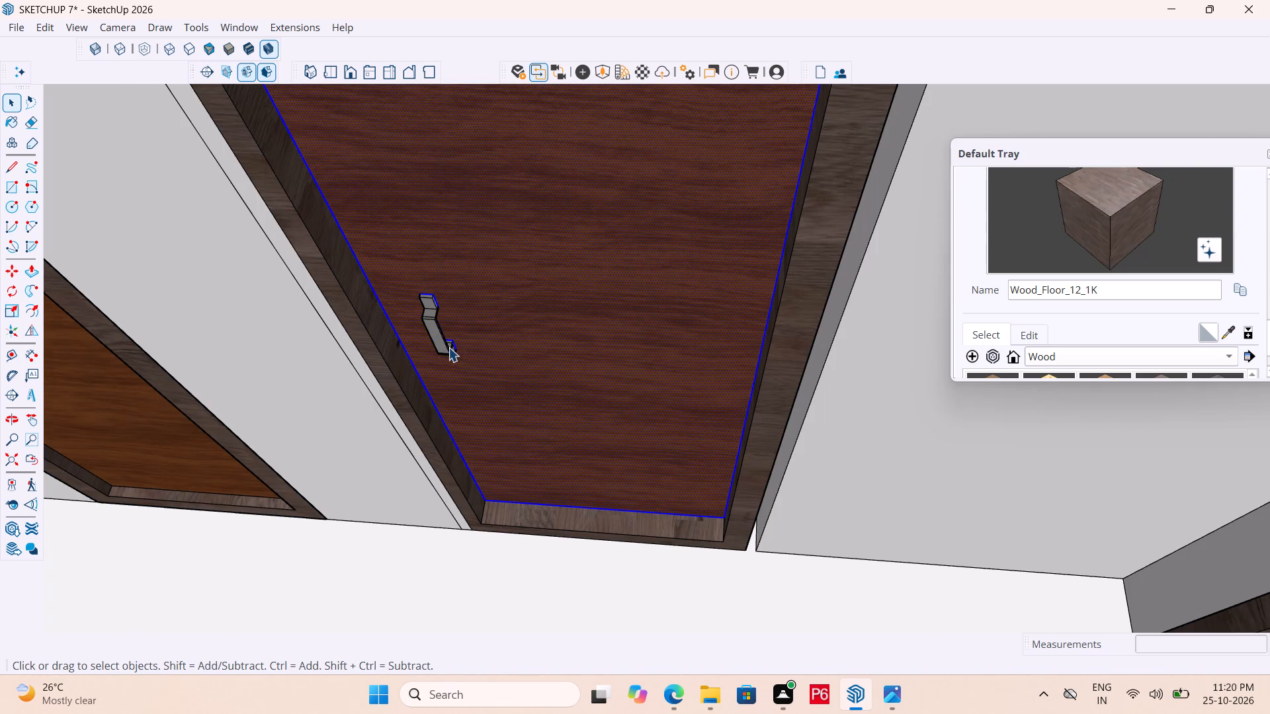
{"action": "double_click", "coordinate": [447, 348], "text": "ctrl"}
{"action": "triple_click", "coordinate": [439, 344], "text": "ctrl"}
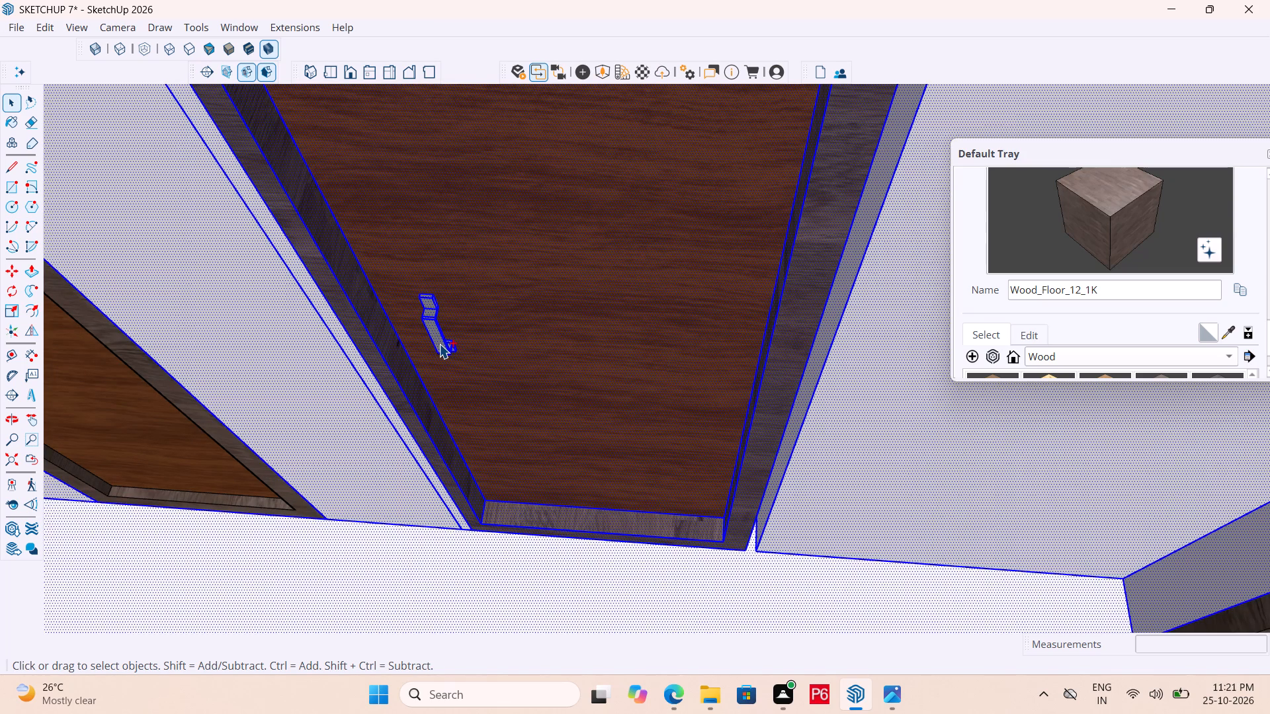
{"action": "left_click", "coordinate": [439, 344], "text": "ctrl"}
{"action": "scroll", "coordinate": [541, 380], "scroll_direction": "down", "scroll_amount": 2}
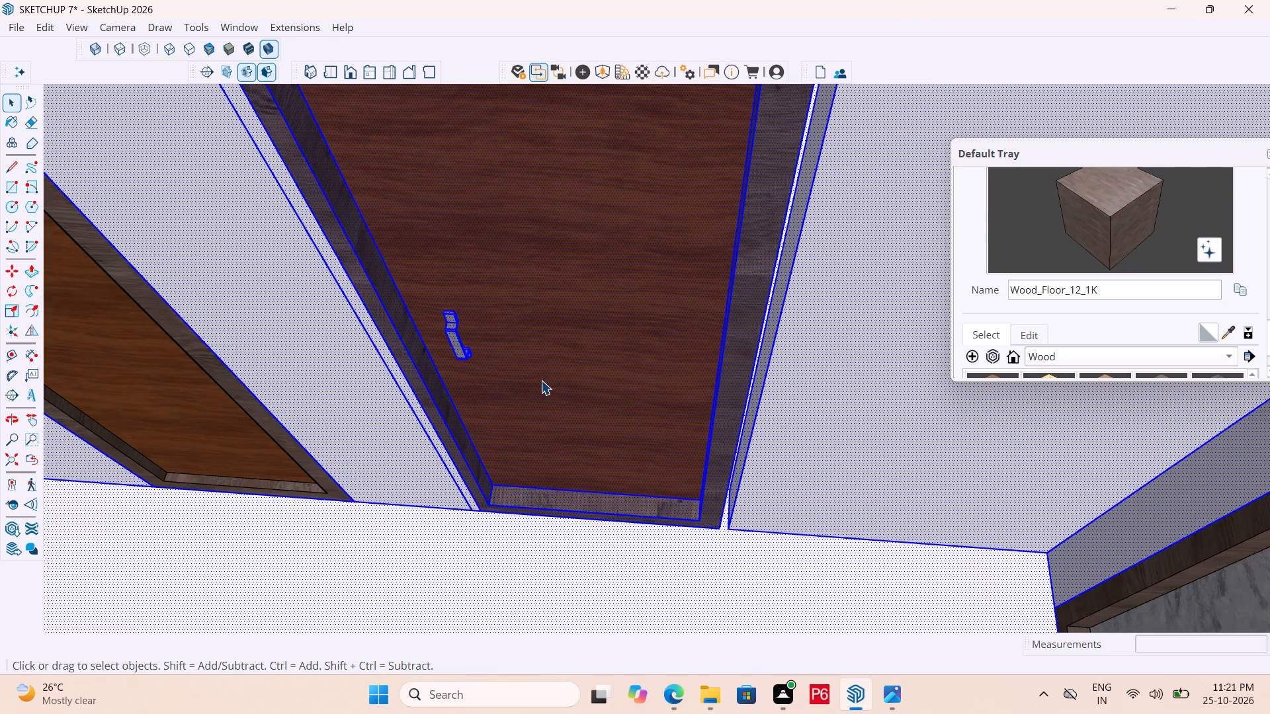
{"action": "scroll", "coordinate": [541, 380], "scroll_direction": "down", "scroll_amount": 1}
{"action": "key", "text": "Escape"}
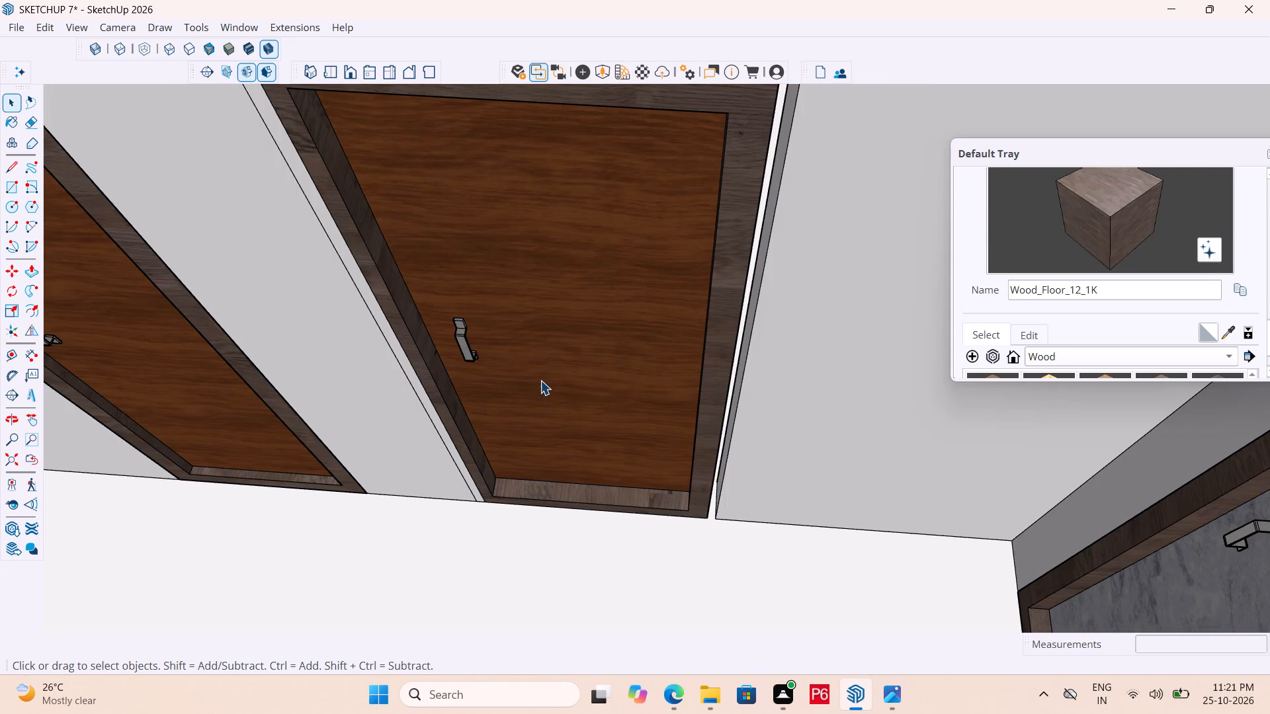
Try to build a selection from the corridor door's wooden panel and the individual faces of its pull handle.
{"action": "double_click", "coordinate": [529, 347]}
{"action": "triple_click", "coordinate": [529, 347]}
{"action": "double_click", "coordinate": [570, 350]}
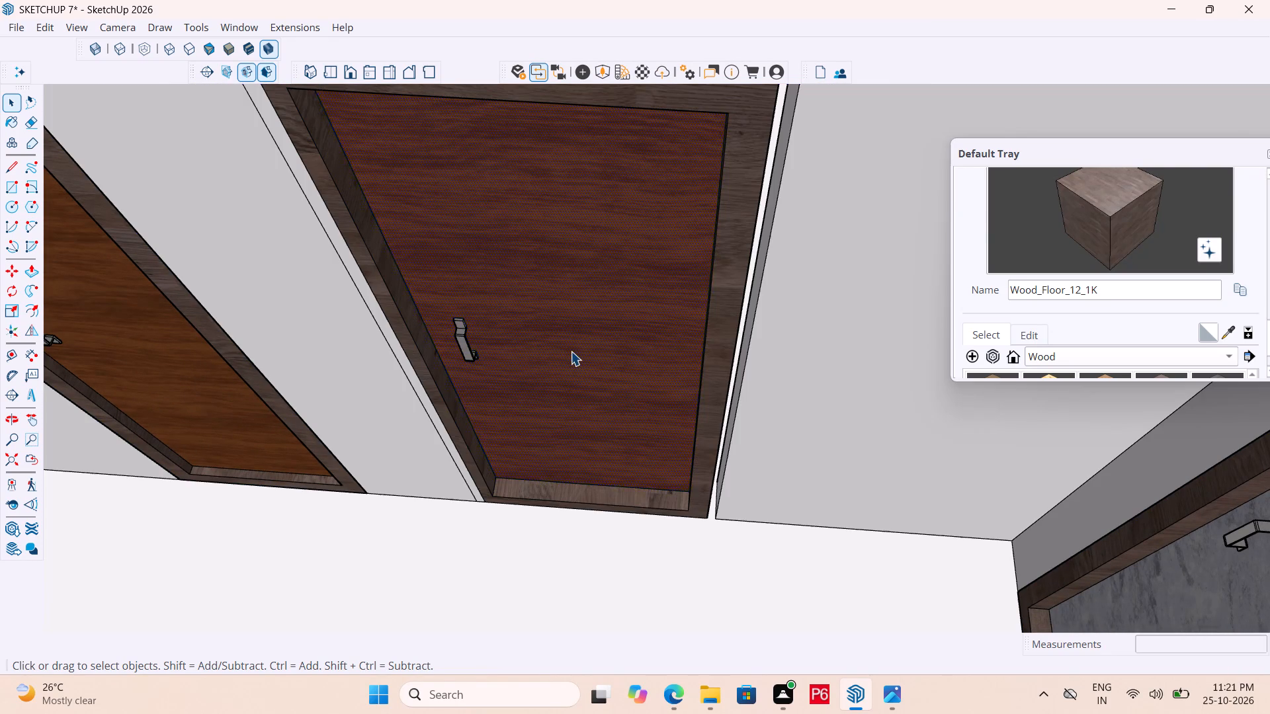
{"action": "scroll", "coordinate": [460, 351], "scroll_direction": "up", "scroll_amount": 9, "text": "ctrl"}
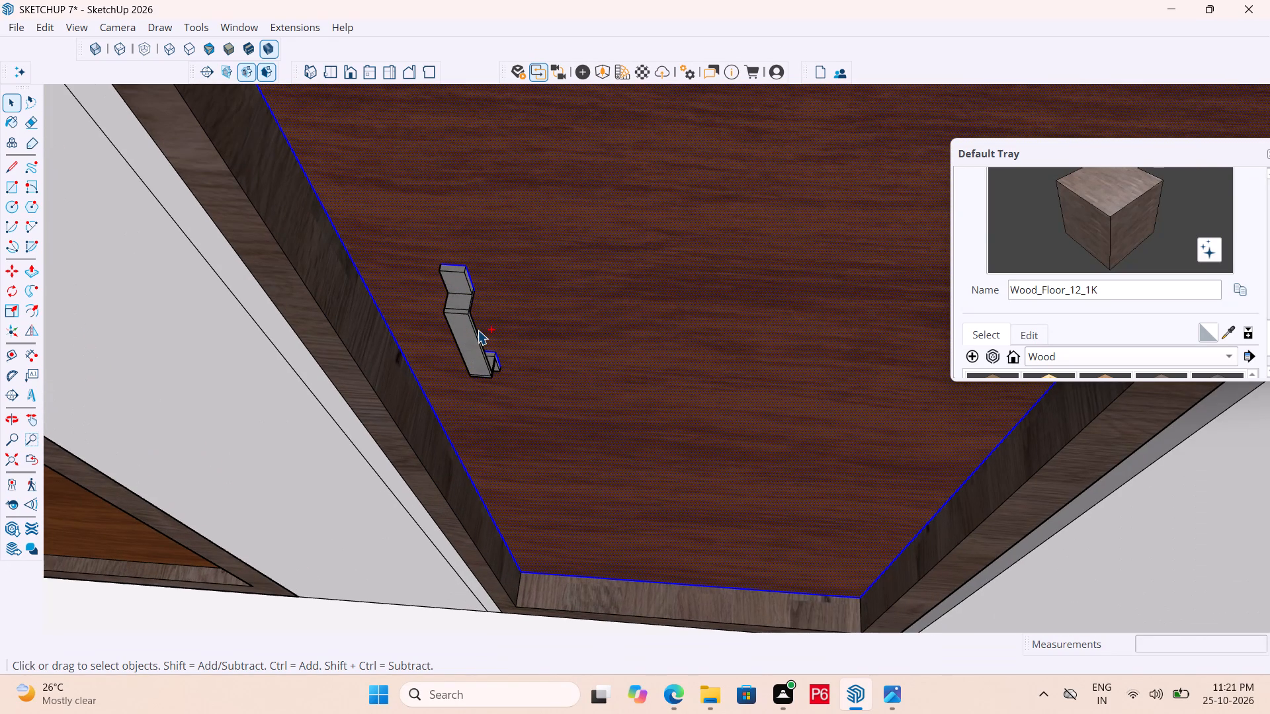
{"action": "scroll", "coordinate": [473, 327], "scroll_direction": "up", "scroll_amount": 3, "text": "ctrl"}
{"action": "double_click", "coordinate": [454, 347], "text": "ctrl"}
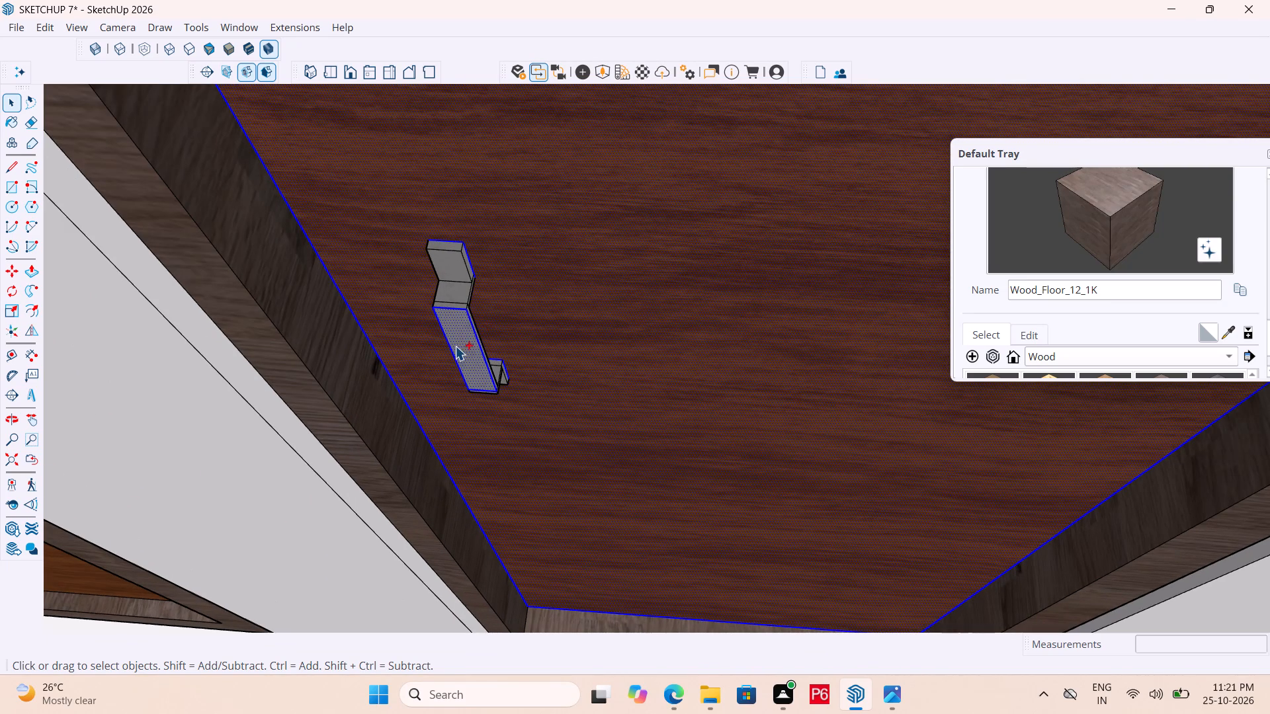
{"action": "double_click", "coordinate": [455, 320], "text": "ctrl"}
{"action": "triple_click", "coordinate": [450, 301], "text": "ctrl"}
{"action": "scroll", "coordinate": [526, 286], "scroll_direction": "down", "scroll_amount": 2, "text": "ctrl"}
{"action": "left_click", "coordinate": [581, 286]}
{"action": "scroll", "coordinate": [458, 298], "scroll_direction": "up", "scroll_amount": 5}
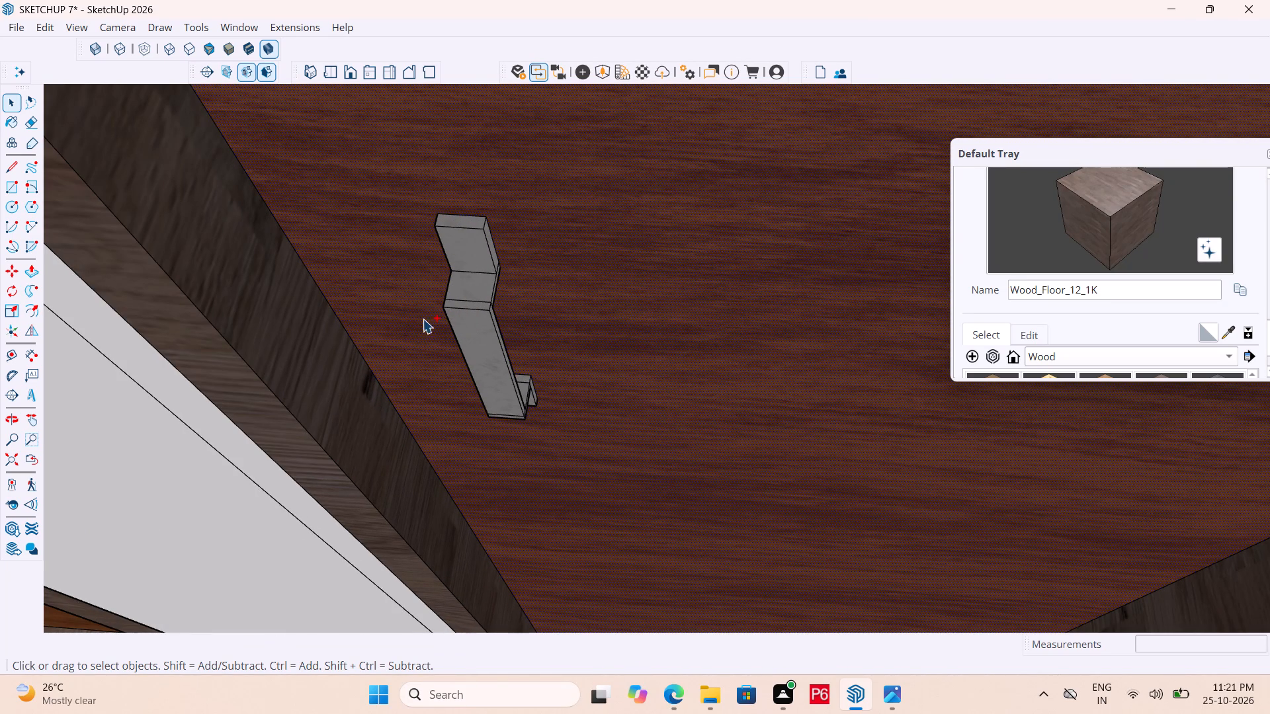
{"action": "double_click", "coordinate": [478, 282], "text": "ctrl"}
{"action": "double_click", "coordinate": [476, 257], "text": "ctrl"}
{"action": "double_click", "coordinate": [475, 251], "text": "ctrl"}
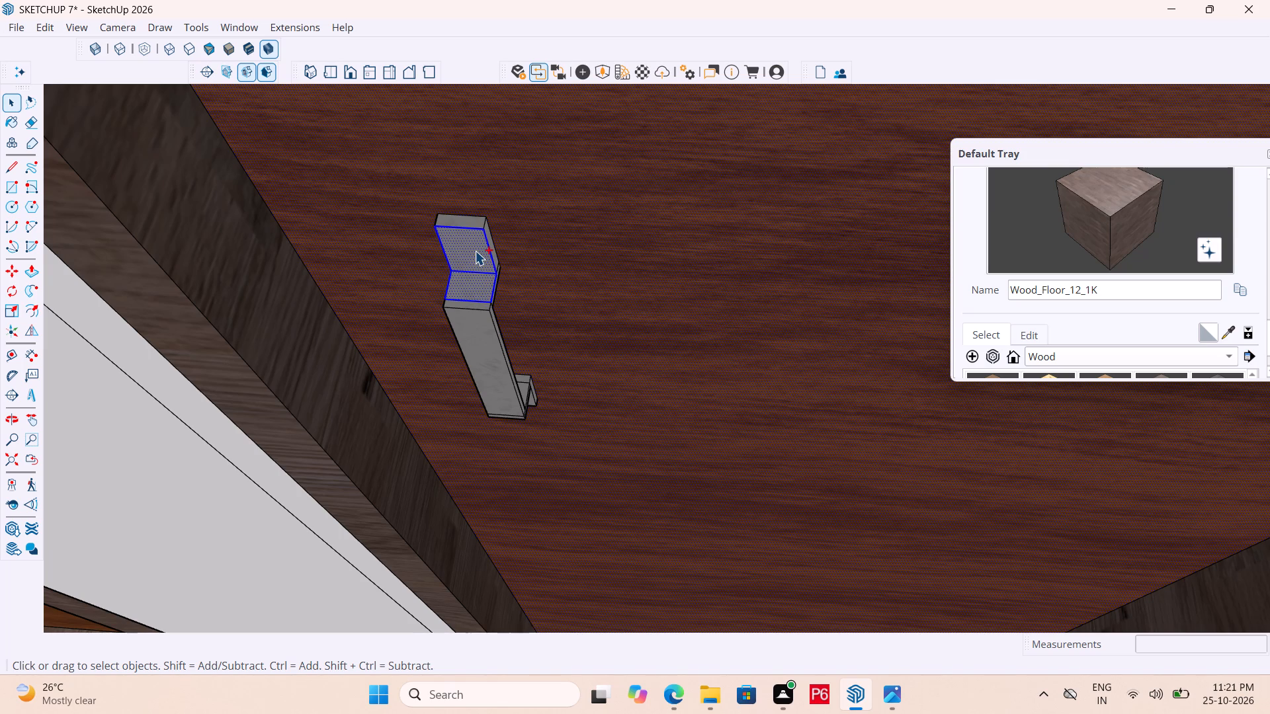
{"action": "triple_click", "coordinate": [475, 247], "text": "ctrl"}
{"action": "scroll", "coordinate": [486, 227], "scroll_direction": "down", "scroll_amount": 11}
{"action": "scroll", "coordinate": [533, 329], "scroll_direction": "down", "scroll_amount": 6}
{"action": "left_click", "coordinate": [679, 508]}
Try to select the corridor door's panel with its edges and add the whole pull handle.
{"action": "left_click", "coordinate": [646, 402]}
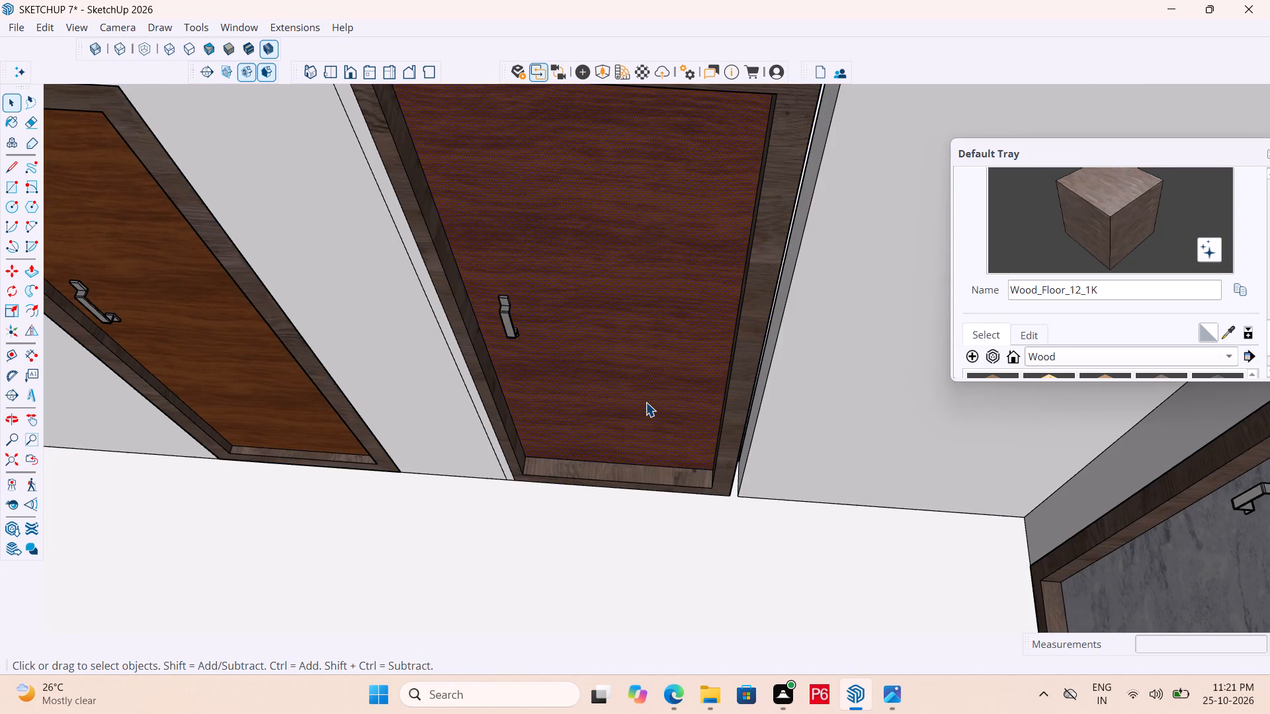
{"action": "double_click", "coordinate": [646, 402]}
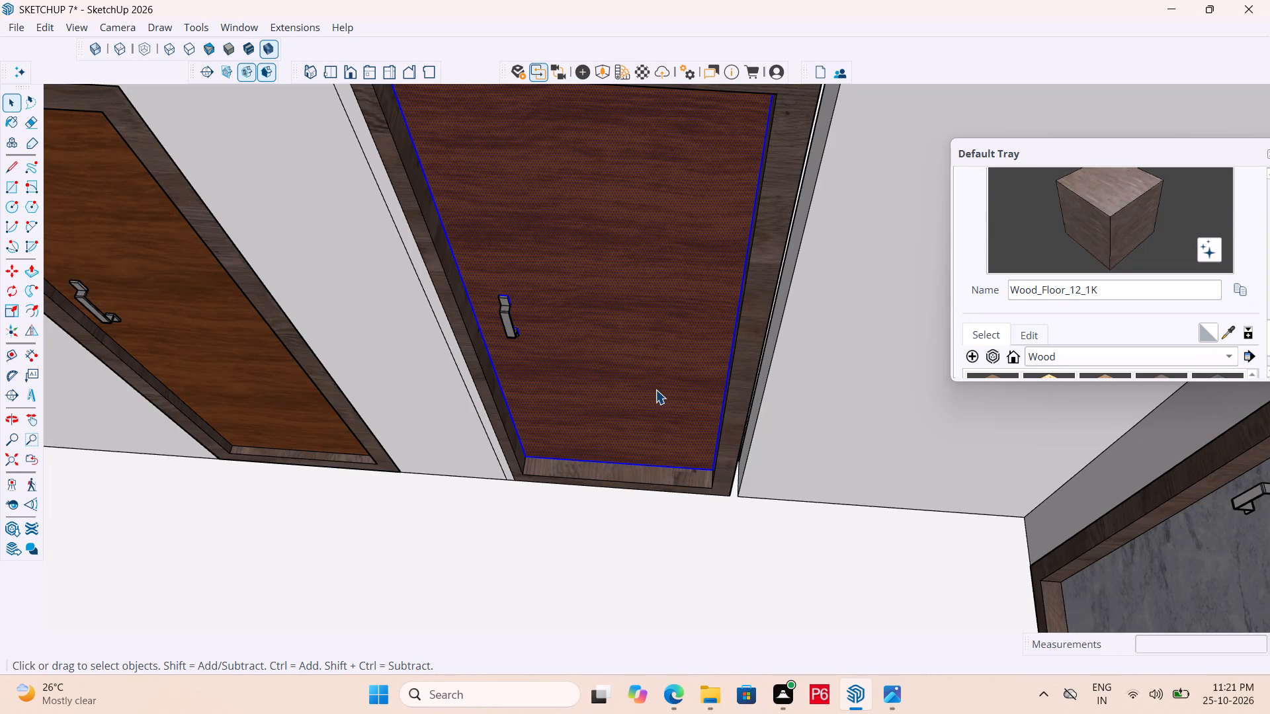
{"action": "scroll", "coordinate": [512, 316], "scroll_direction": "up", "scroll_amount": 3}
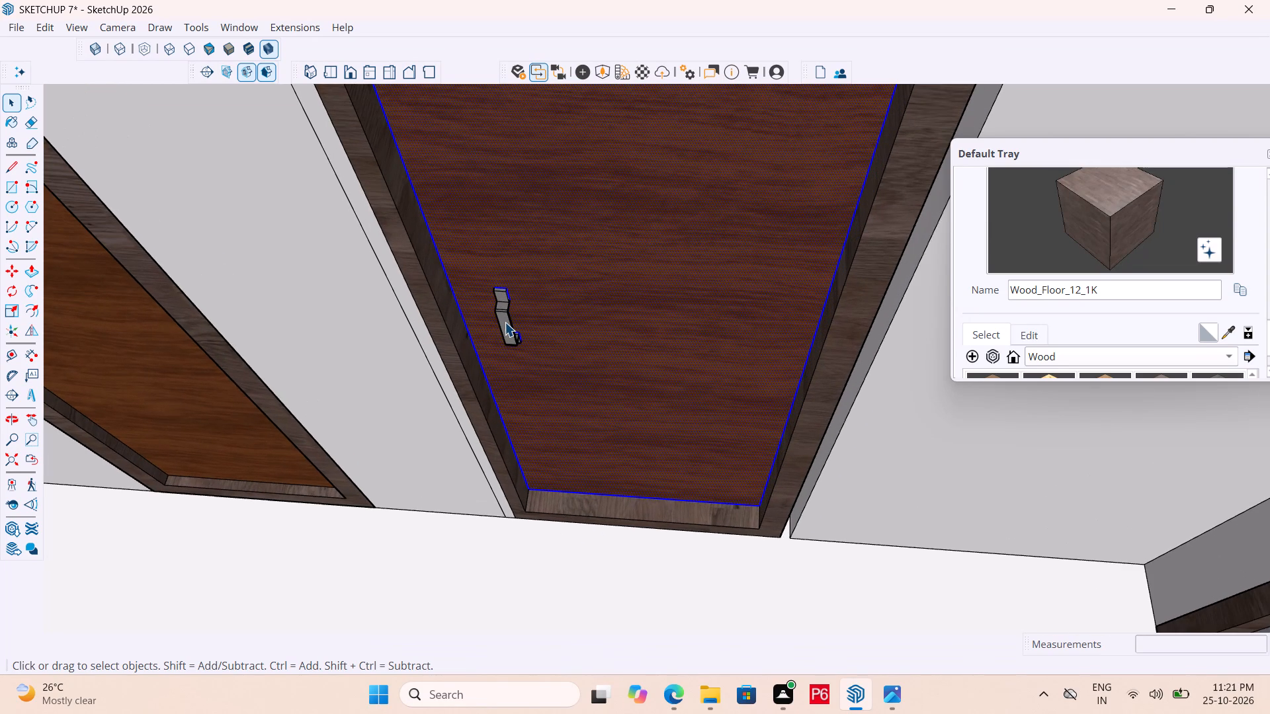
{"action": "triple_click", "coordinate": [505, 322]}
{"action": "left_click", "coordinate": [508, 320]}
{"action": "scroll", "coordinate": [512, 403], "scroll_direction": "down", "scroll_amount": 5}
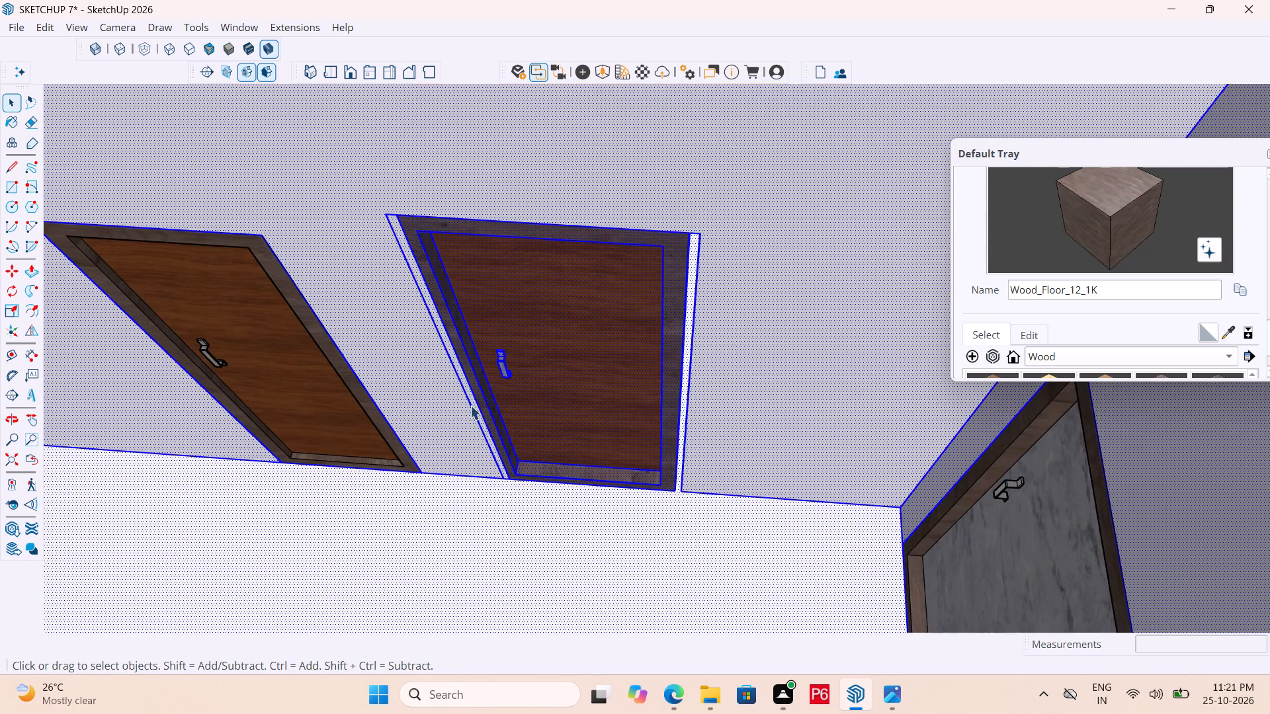
Save the model and clear the selection of connected geometry.
{"action": "scroll", "coordinate": [470, 405], "scroll_direction": "down", "scroll_amount": 6}
{"action": "key", "text": "ctrl+s"}
{"action": "key", "text": "ctrl+s"}
{"action": "key", "text": "ctrl+s"}
{"action": "key", "text": "ctrl+s"}
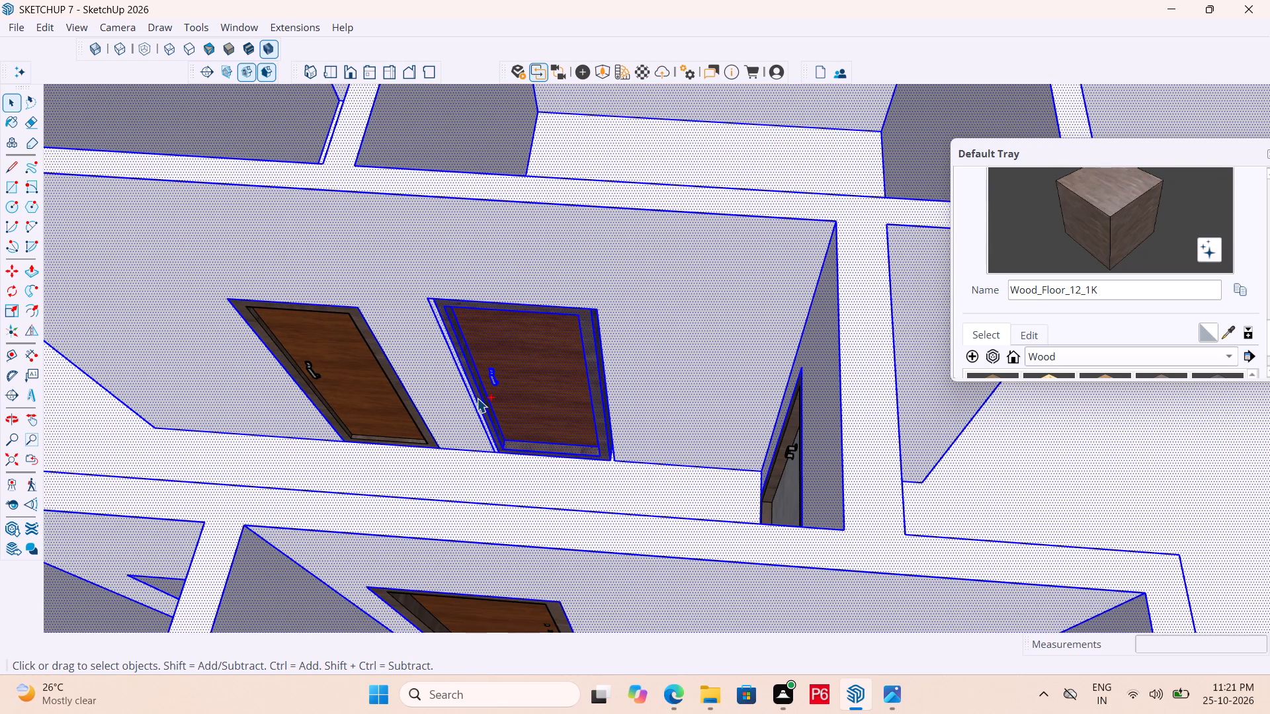
{"action": "key", "text": "ctrl+s"}
{"action": "key", "text": "ctrl+s"}
{"action": "scroll", "coordinate": [511, 371], "scroll_direction": "down", "scroll_amount": 6}
{"action": "scroll", "coordinate": [460, 443], "scroll_direction": "down", "scroll_amount": 6}
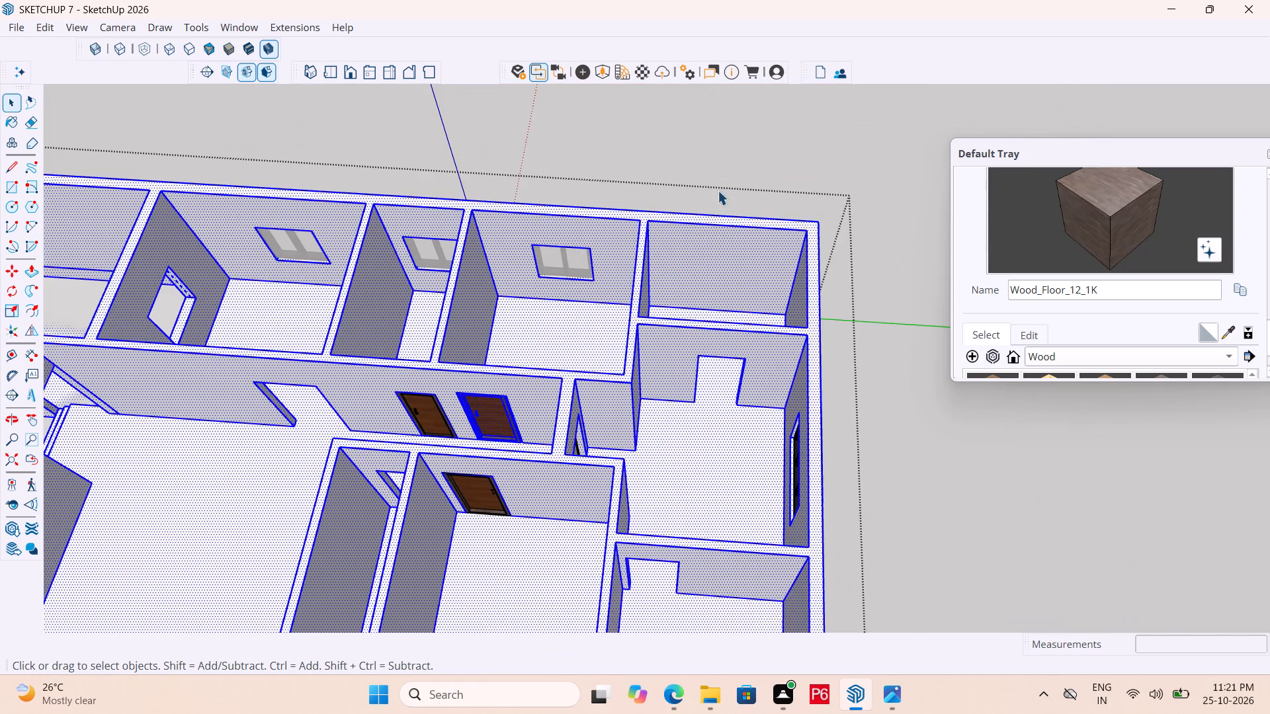
{"action": "left_click", "coordinate": [718, 190]}
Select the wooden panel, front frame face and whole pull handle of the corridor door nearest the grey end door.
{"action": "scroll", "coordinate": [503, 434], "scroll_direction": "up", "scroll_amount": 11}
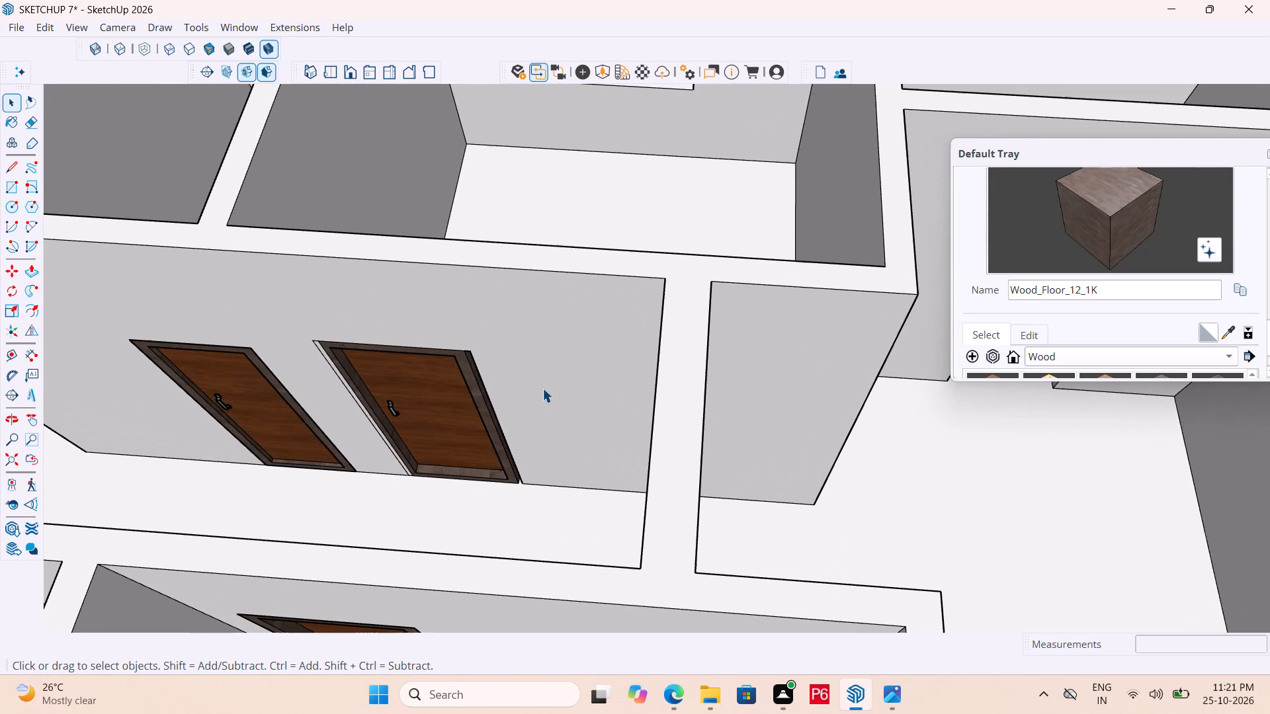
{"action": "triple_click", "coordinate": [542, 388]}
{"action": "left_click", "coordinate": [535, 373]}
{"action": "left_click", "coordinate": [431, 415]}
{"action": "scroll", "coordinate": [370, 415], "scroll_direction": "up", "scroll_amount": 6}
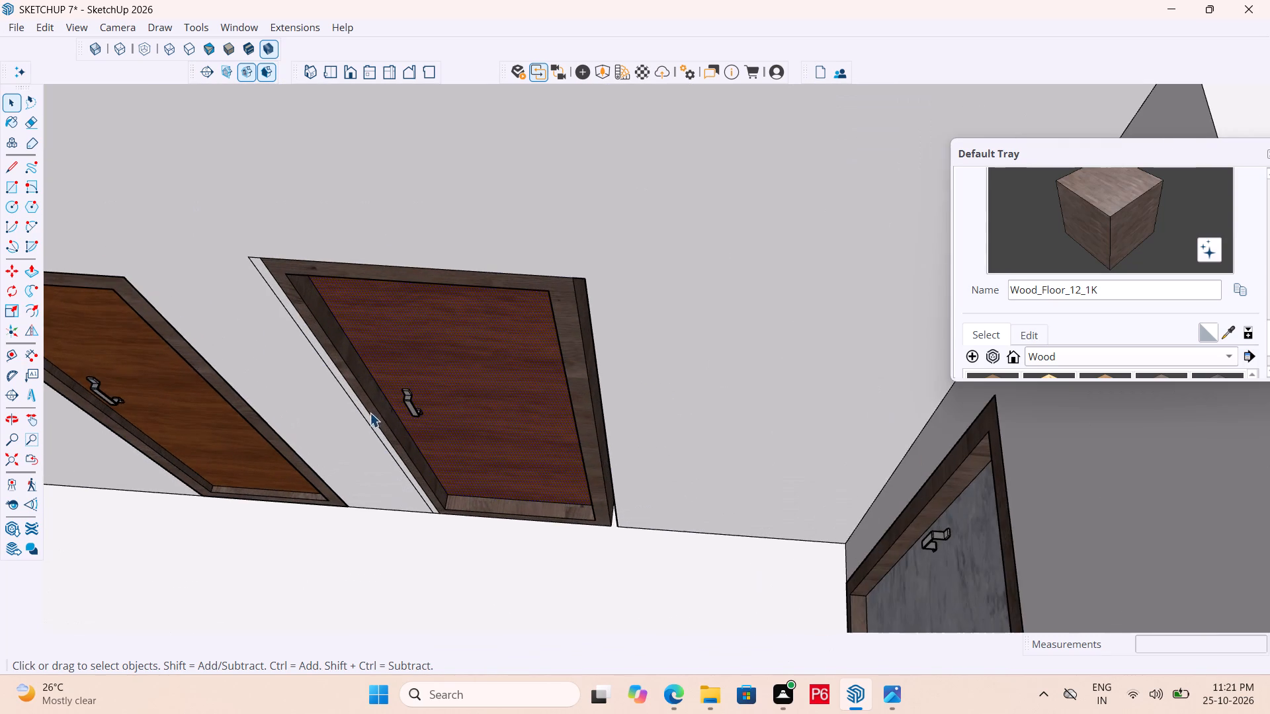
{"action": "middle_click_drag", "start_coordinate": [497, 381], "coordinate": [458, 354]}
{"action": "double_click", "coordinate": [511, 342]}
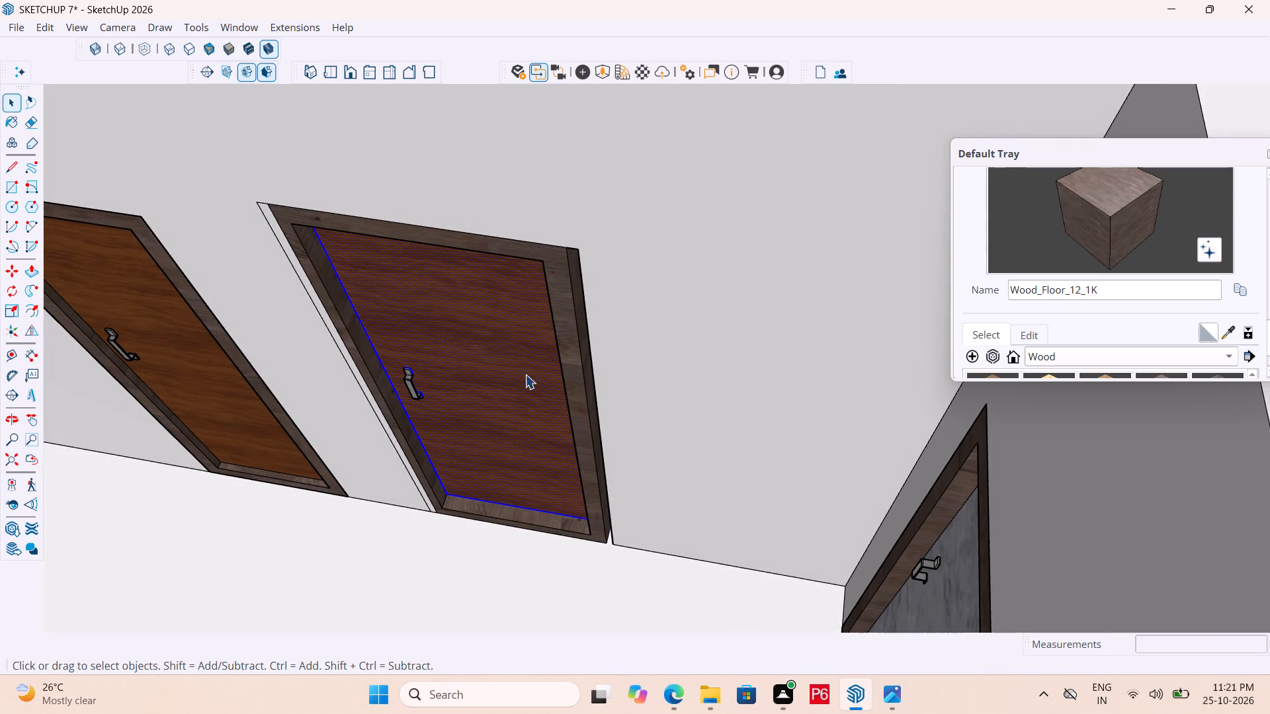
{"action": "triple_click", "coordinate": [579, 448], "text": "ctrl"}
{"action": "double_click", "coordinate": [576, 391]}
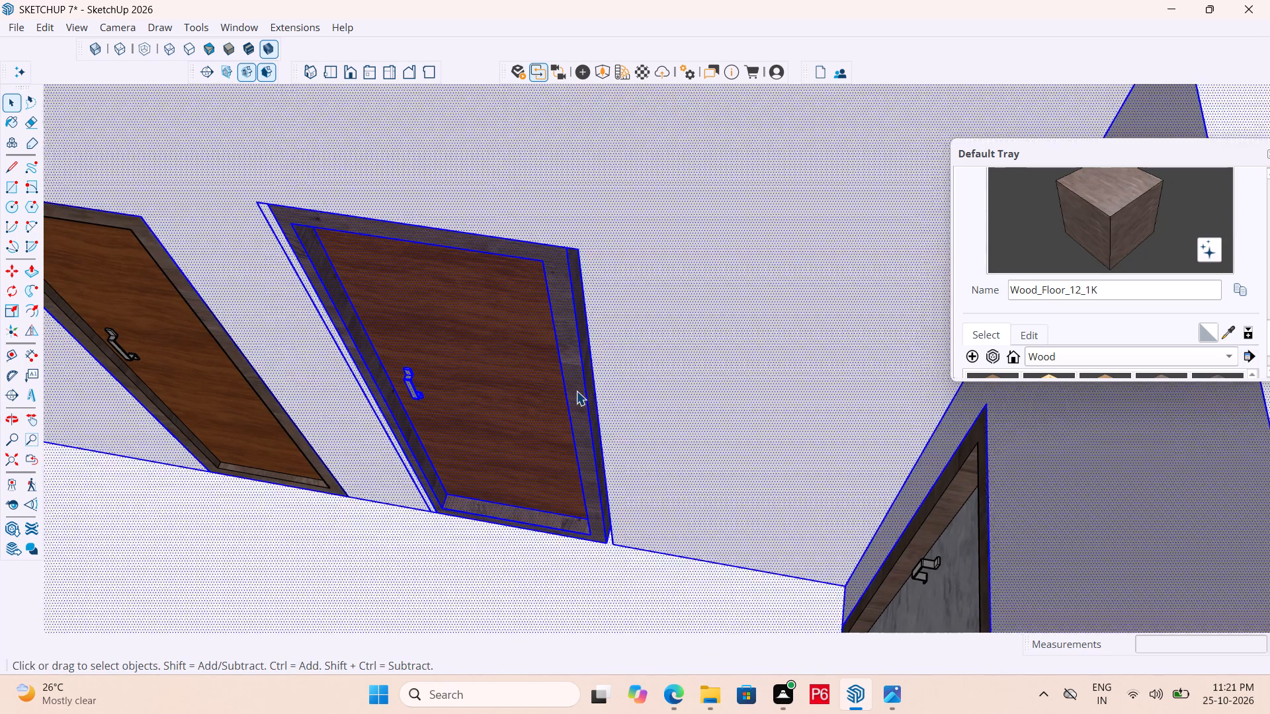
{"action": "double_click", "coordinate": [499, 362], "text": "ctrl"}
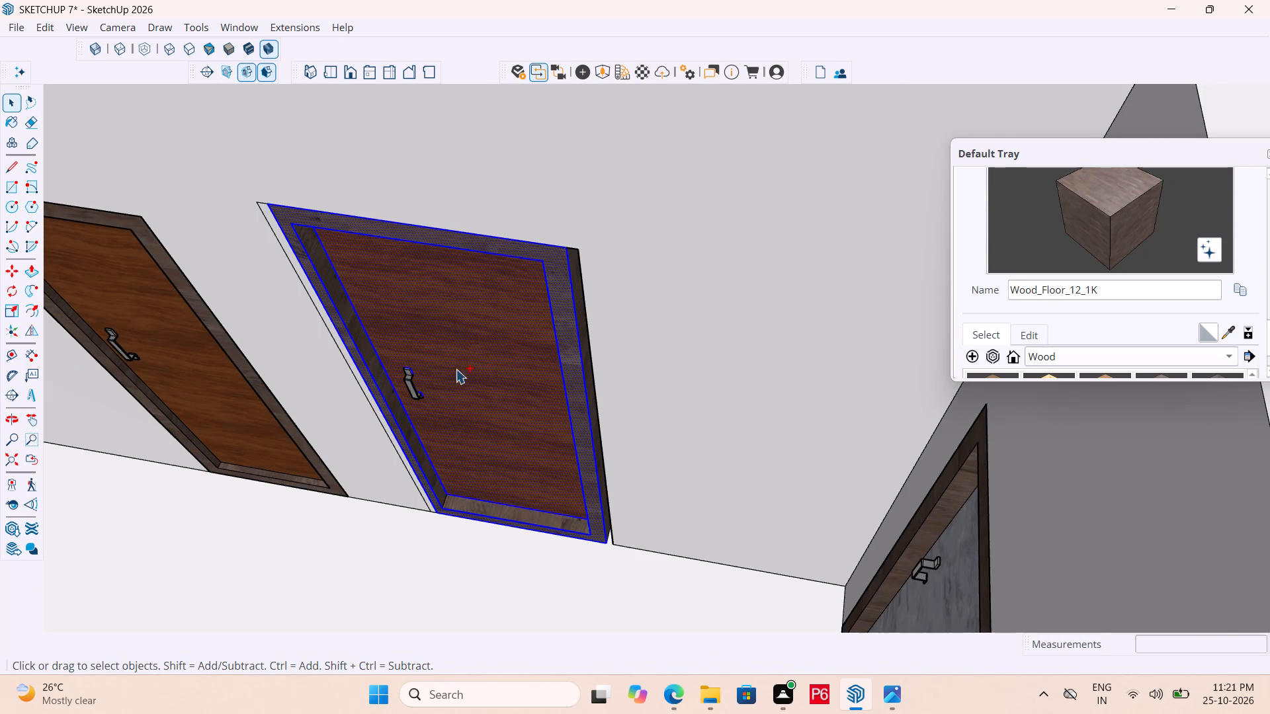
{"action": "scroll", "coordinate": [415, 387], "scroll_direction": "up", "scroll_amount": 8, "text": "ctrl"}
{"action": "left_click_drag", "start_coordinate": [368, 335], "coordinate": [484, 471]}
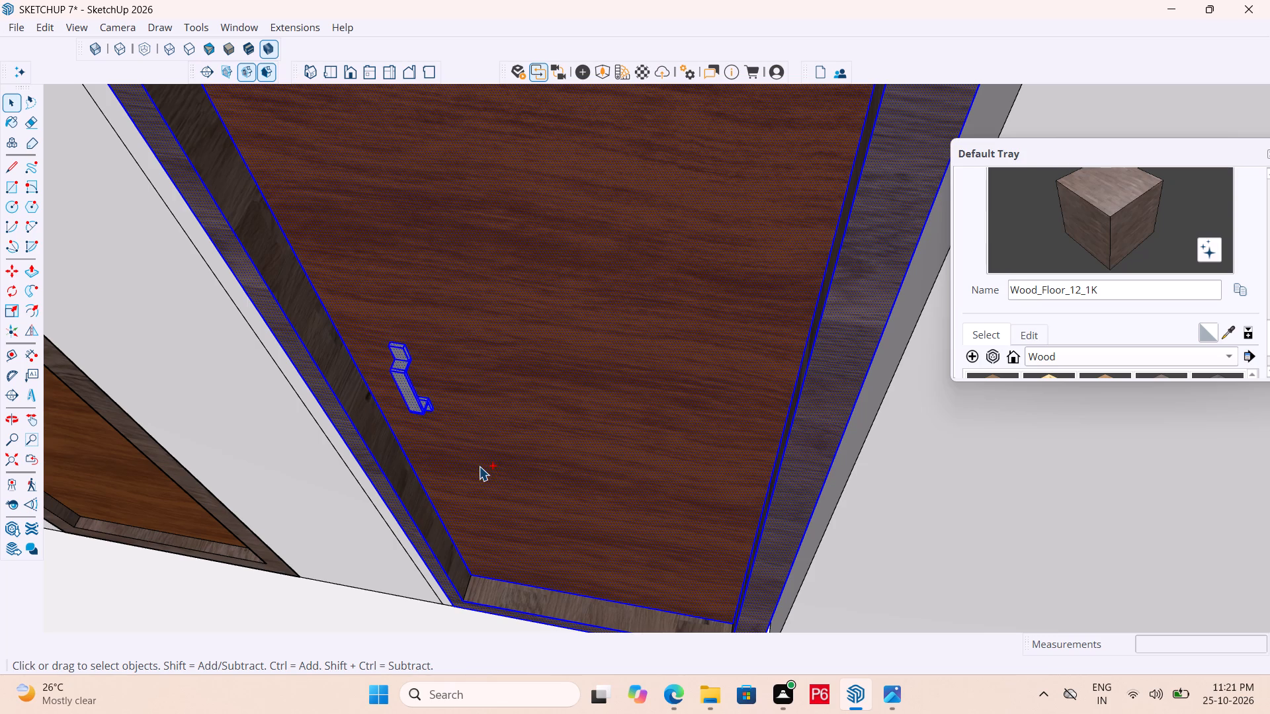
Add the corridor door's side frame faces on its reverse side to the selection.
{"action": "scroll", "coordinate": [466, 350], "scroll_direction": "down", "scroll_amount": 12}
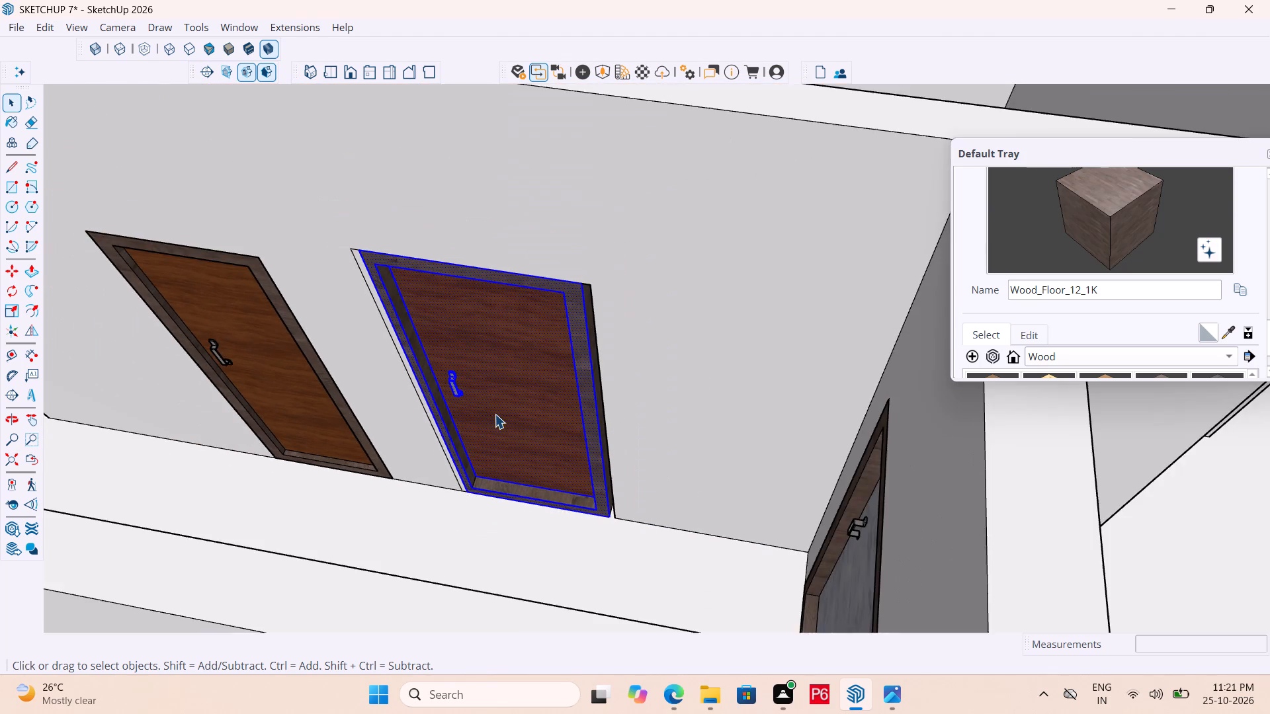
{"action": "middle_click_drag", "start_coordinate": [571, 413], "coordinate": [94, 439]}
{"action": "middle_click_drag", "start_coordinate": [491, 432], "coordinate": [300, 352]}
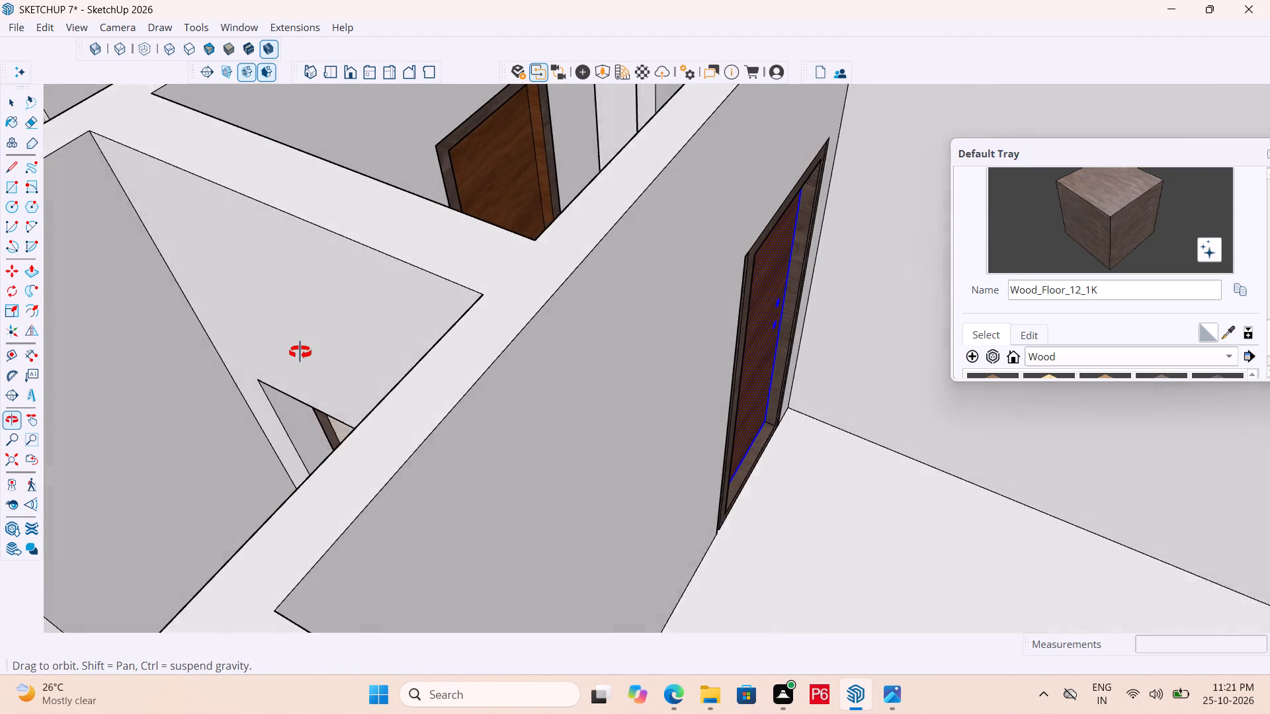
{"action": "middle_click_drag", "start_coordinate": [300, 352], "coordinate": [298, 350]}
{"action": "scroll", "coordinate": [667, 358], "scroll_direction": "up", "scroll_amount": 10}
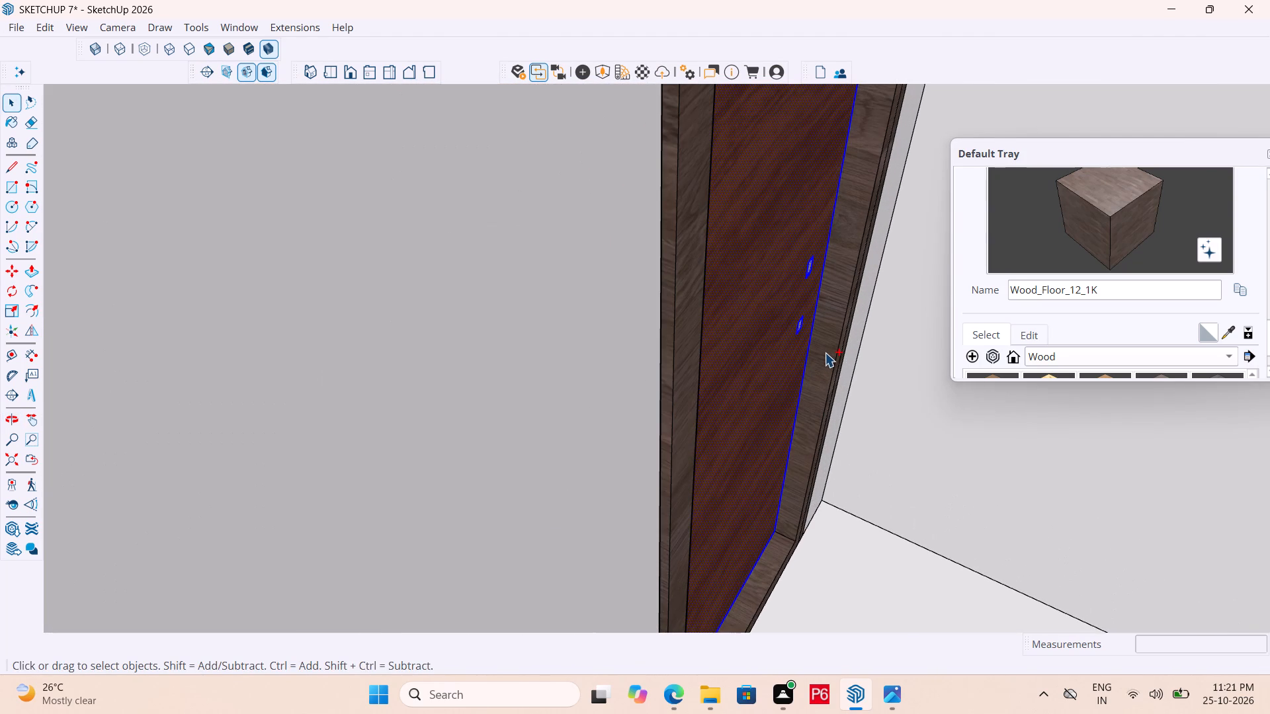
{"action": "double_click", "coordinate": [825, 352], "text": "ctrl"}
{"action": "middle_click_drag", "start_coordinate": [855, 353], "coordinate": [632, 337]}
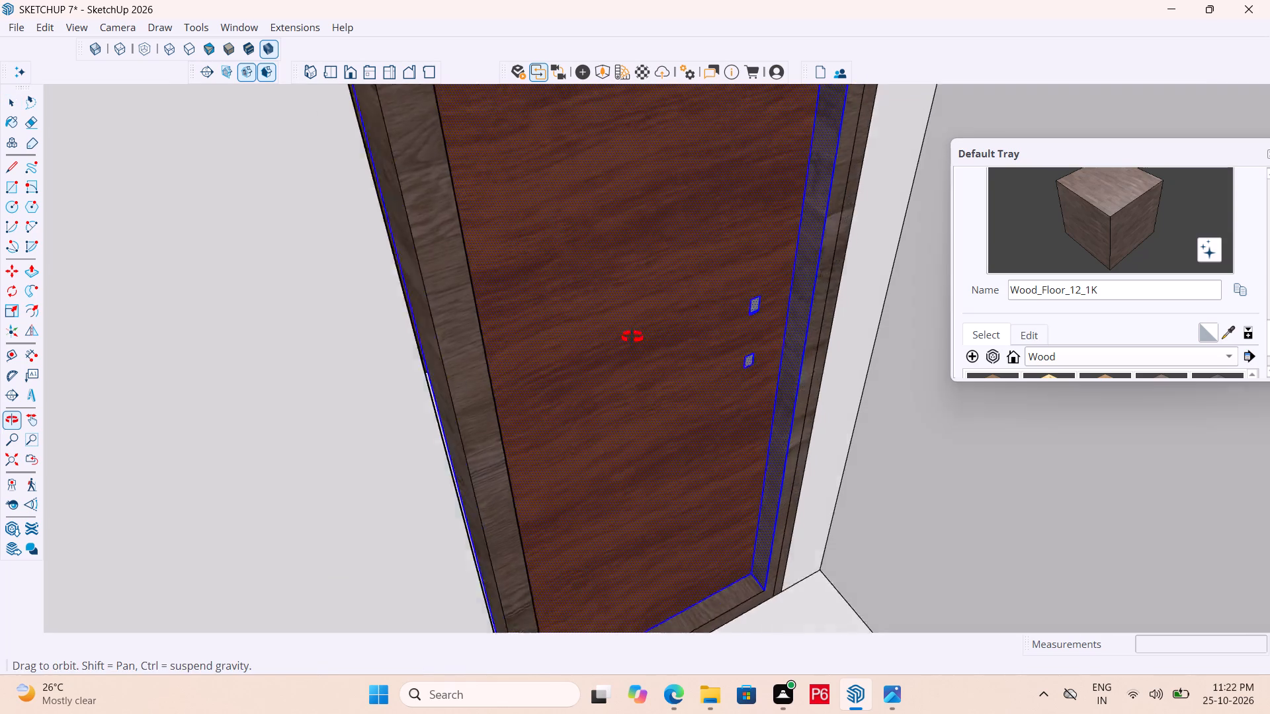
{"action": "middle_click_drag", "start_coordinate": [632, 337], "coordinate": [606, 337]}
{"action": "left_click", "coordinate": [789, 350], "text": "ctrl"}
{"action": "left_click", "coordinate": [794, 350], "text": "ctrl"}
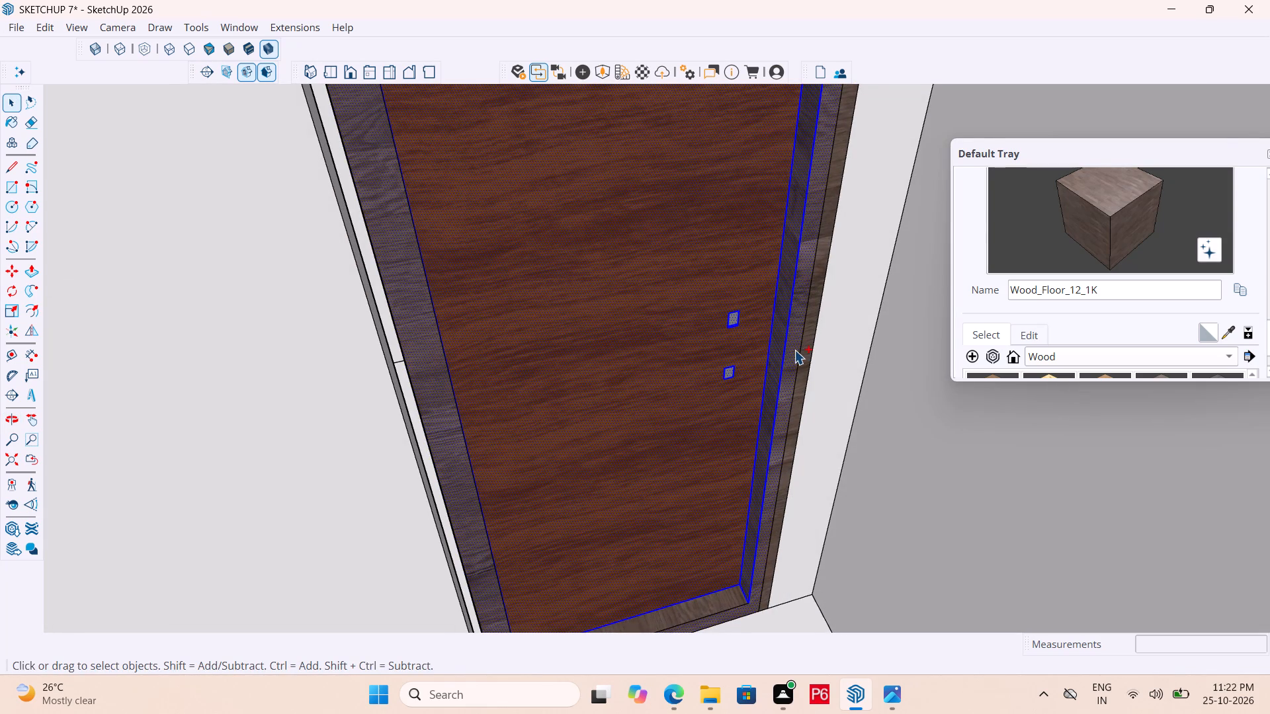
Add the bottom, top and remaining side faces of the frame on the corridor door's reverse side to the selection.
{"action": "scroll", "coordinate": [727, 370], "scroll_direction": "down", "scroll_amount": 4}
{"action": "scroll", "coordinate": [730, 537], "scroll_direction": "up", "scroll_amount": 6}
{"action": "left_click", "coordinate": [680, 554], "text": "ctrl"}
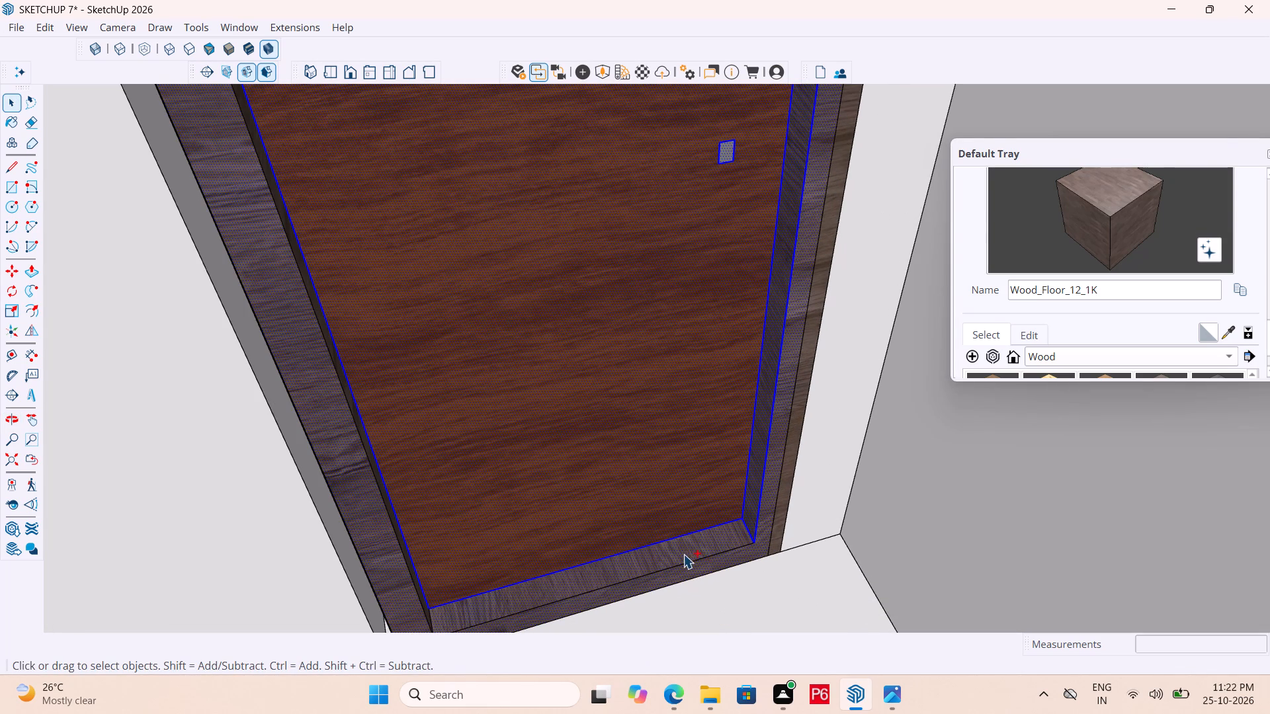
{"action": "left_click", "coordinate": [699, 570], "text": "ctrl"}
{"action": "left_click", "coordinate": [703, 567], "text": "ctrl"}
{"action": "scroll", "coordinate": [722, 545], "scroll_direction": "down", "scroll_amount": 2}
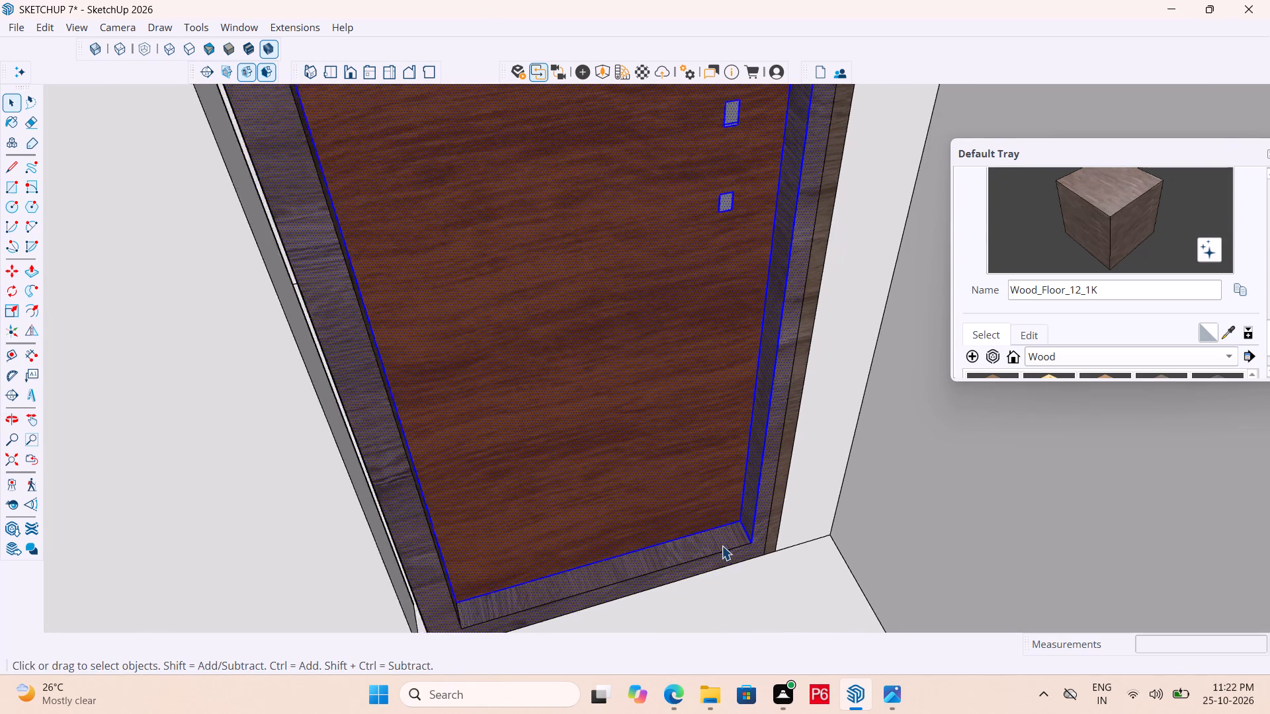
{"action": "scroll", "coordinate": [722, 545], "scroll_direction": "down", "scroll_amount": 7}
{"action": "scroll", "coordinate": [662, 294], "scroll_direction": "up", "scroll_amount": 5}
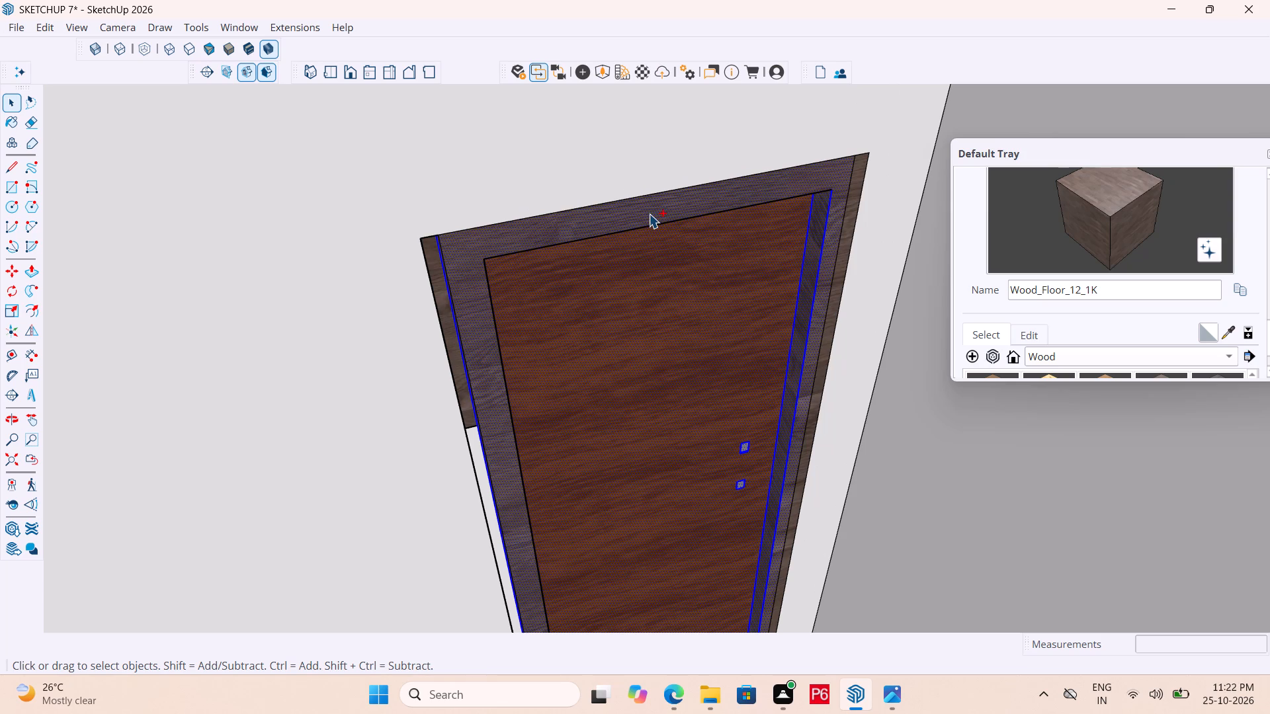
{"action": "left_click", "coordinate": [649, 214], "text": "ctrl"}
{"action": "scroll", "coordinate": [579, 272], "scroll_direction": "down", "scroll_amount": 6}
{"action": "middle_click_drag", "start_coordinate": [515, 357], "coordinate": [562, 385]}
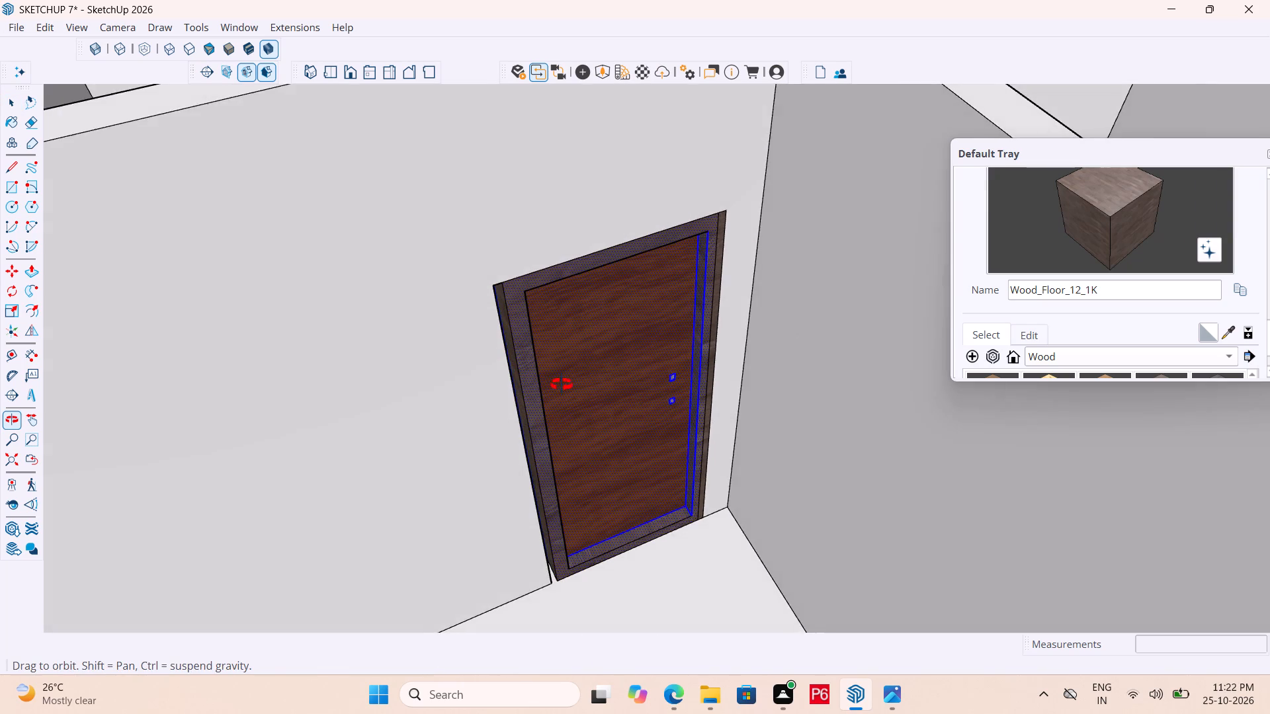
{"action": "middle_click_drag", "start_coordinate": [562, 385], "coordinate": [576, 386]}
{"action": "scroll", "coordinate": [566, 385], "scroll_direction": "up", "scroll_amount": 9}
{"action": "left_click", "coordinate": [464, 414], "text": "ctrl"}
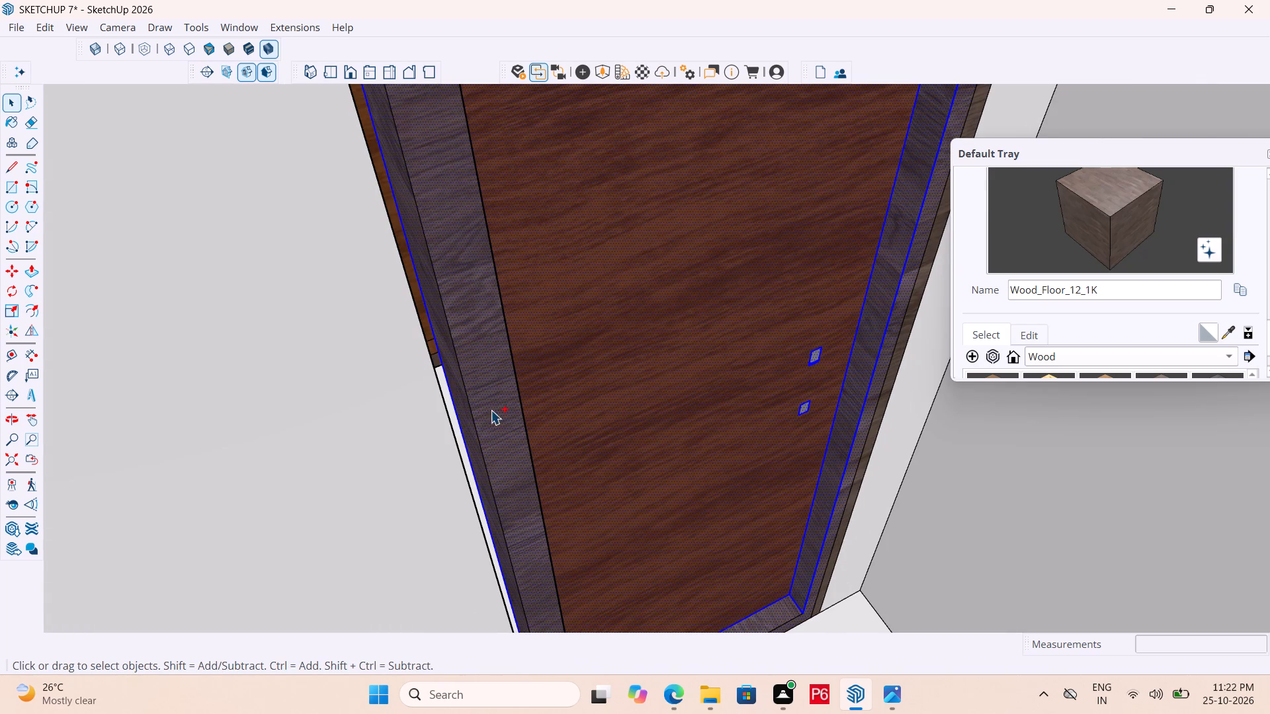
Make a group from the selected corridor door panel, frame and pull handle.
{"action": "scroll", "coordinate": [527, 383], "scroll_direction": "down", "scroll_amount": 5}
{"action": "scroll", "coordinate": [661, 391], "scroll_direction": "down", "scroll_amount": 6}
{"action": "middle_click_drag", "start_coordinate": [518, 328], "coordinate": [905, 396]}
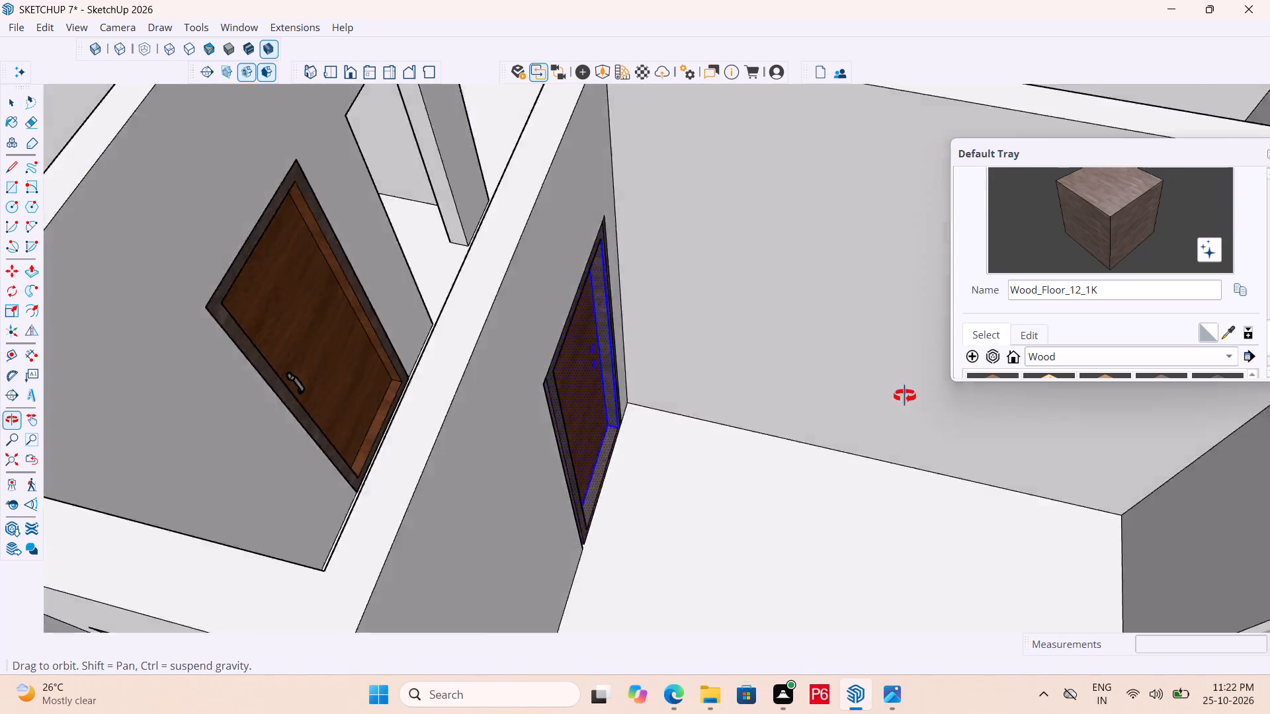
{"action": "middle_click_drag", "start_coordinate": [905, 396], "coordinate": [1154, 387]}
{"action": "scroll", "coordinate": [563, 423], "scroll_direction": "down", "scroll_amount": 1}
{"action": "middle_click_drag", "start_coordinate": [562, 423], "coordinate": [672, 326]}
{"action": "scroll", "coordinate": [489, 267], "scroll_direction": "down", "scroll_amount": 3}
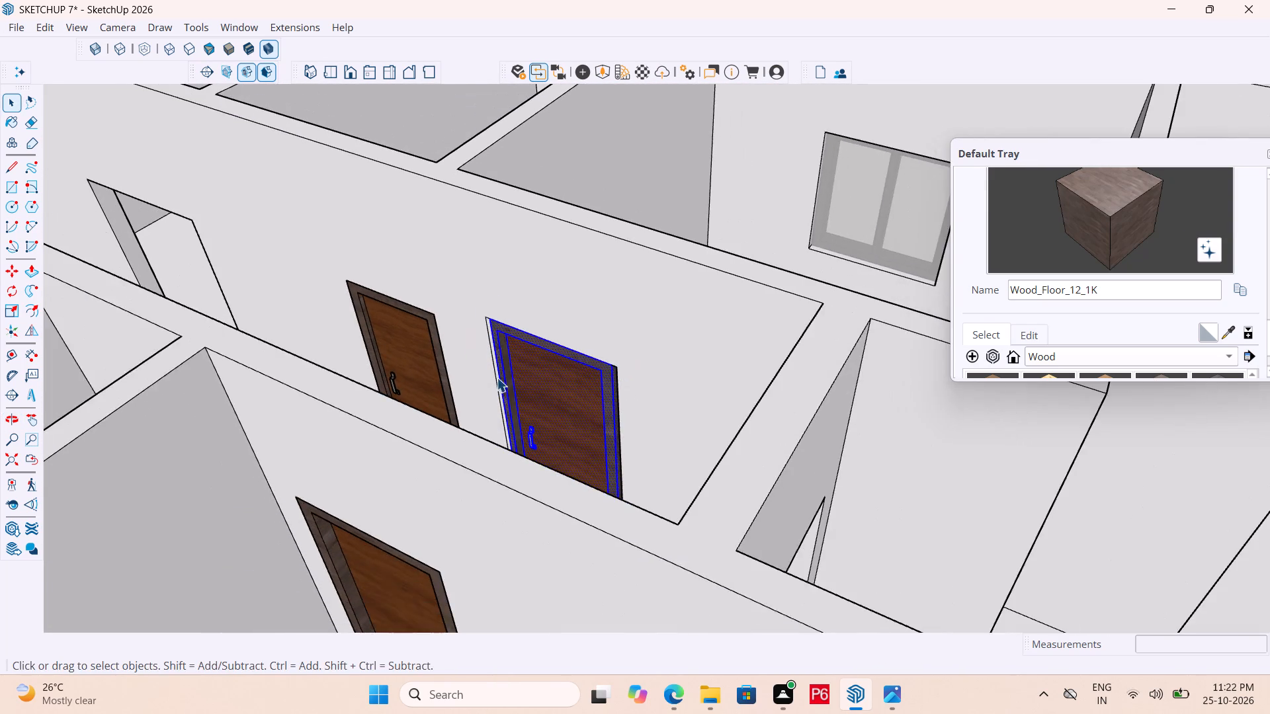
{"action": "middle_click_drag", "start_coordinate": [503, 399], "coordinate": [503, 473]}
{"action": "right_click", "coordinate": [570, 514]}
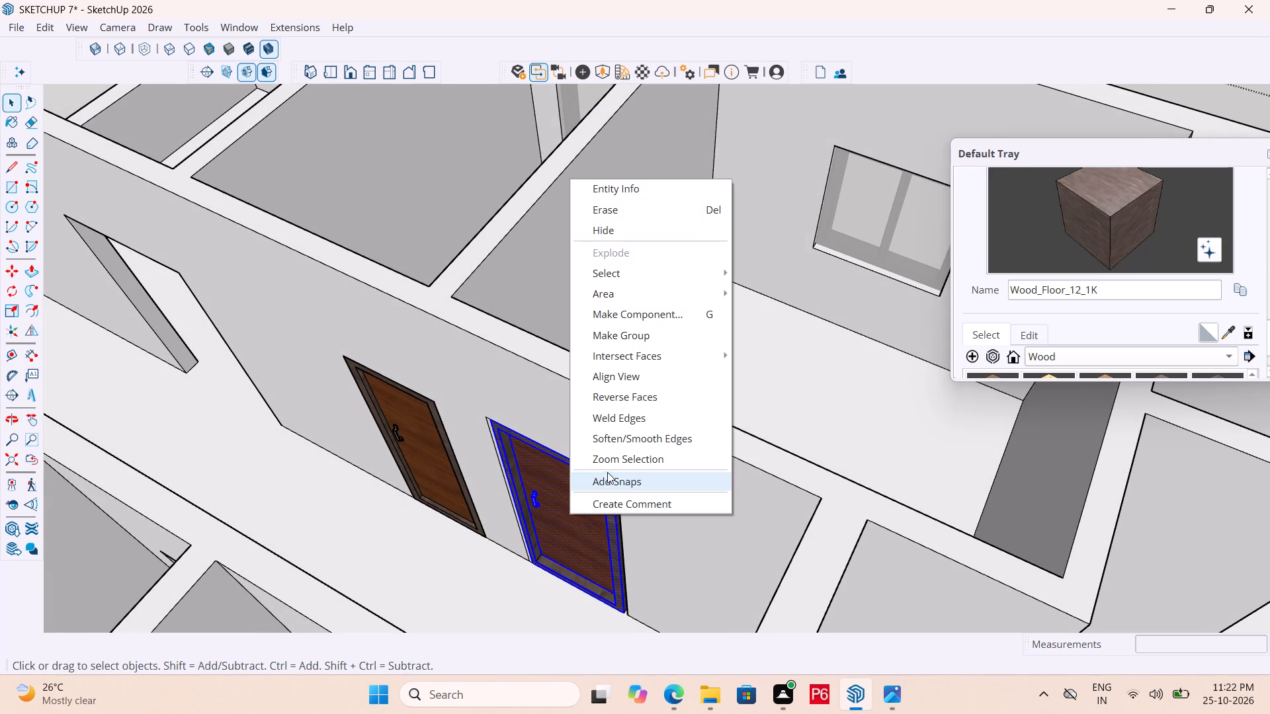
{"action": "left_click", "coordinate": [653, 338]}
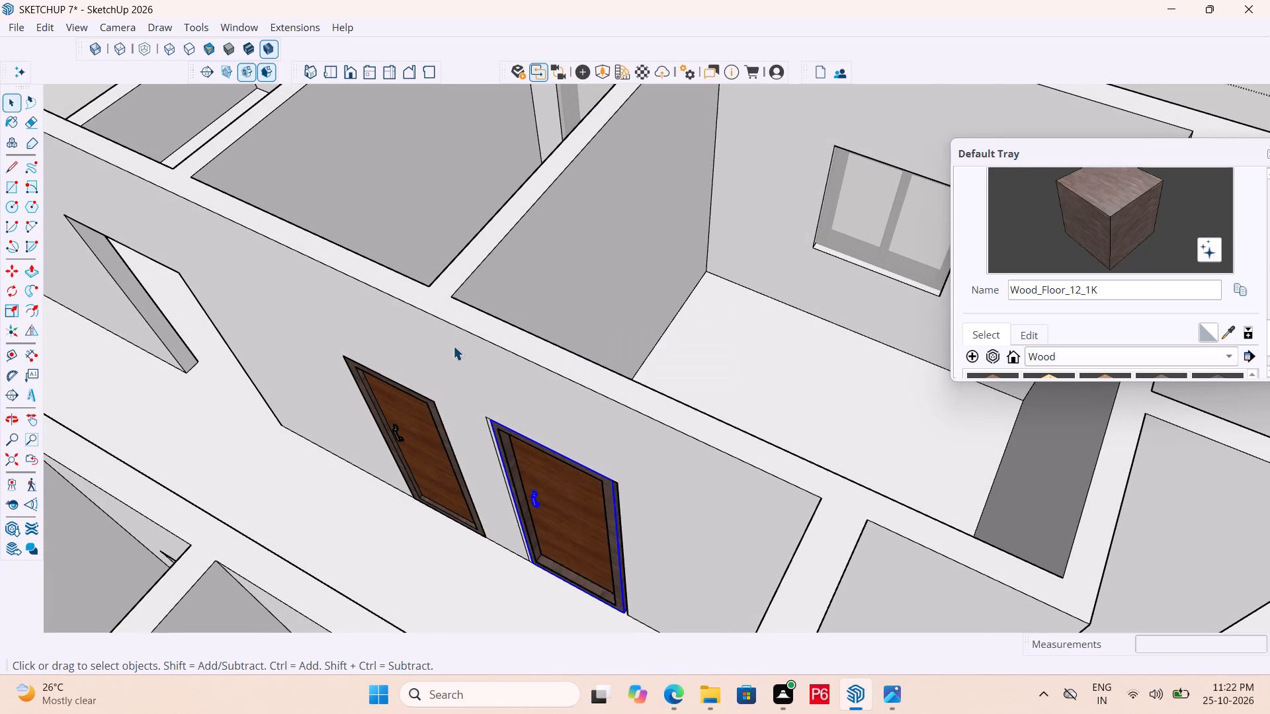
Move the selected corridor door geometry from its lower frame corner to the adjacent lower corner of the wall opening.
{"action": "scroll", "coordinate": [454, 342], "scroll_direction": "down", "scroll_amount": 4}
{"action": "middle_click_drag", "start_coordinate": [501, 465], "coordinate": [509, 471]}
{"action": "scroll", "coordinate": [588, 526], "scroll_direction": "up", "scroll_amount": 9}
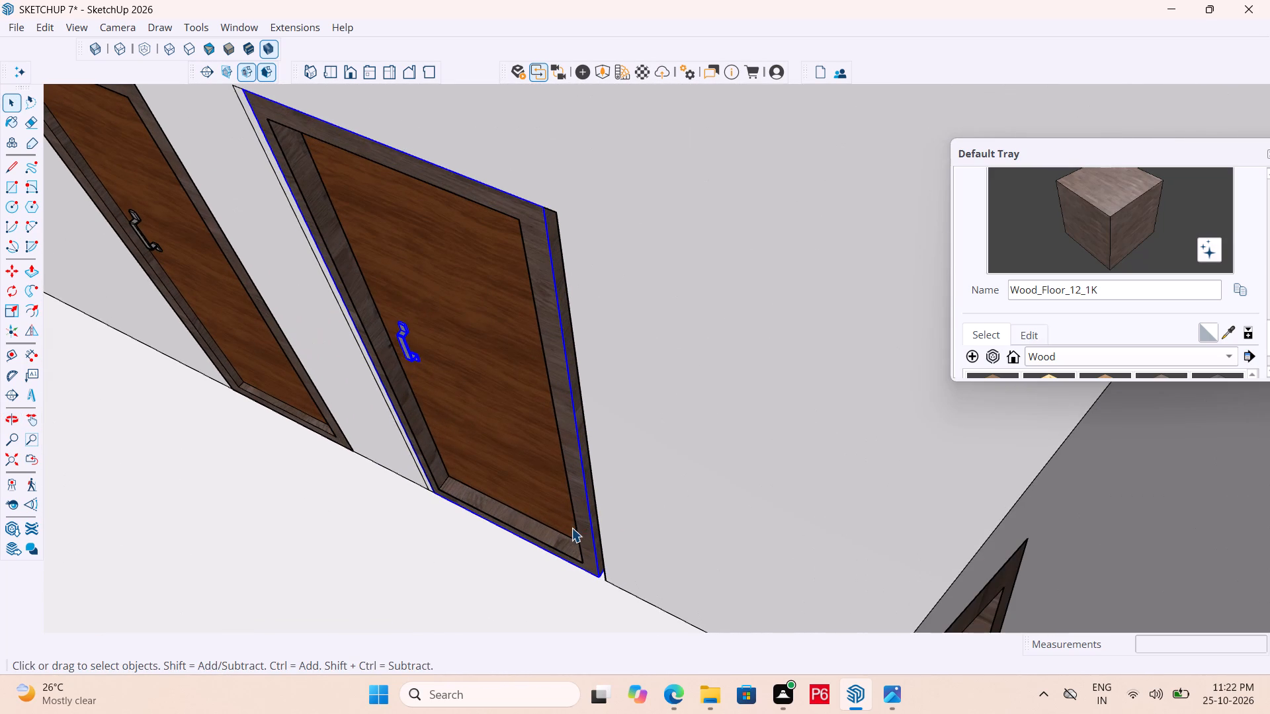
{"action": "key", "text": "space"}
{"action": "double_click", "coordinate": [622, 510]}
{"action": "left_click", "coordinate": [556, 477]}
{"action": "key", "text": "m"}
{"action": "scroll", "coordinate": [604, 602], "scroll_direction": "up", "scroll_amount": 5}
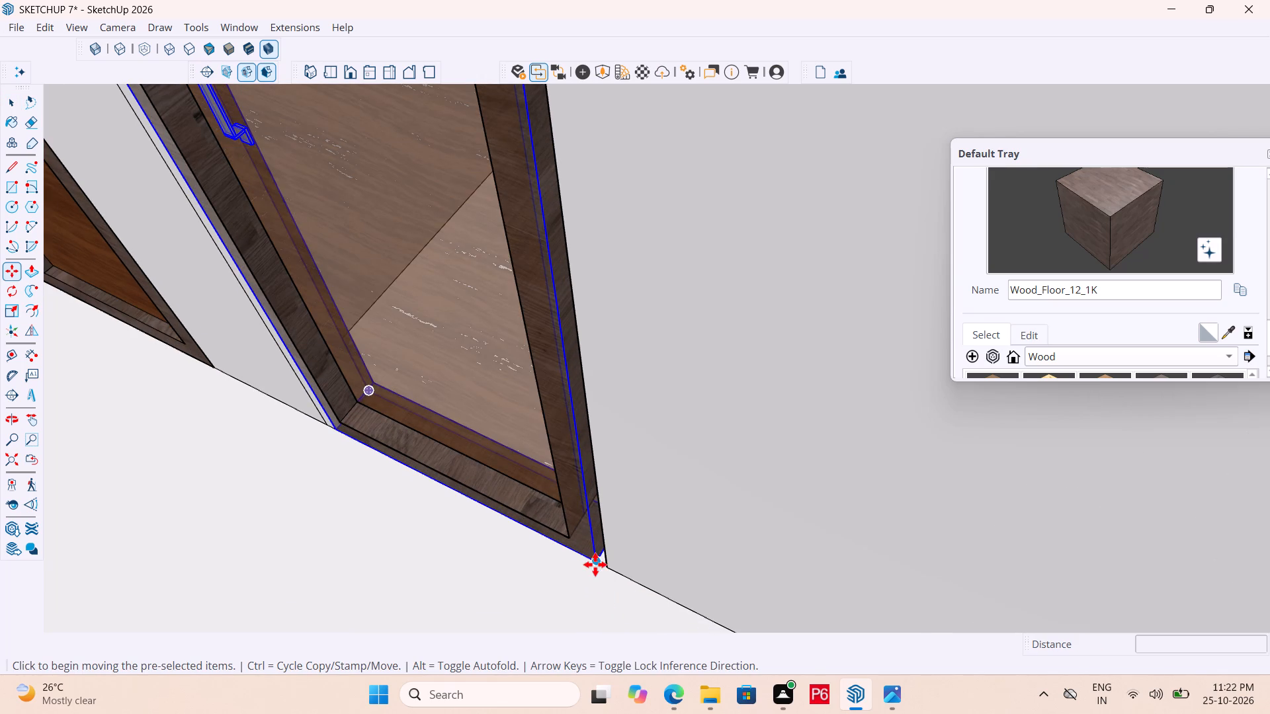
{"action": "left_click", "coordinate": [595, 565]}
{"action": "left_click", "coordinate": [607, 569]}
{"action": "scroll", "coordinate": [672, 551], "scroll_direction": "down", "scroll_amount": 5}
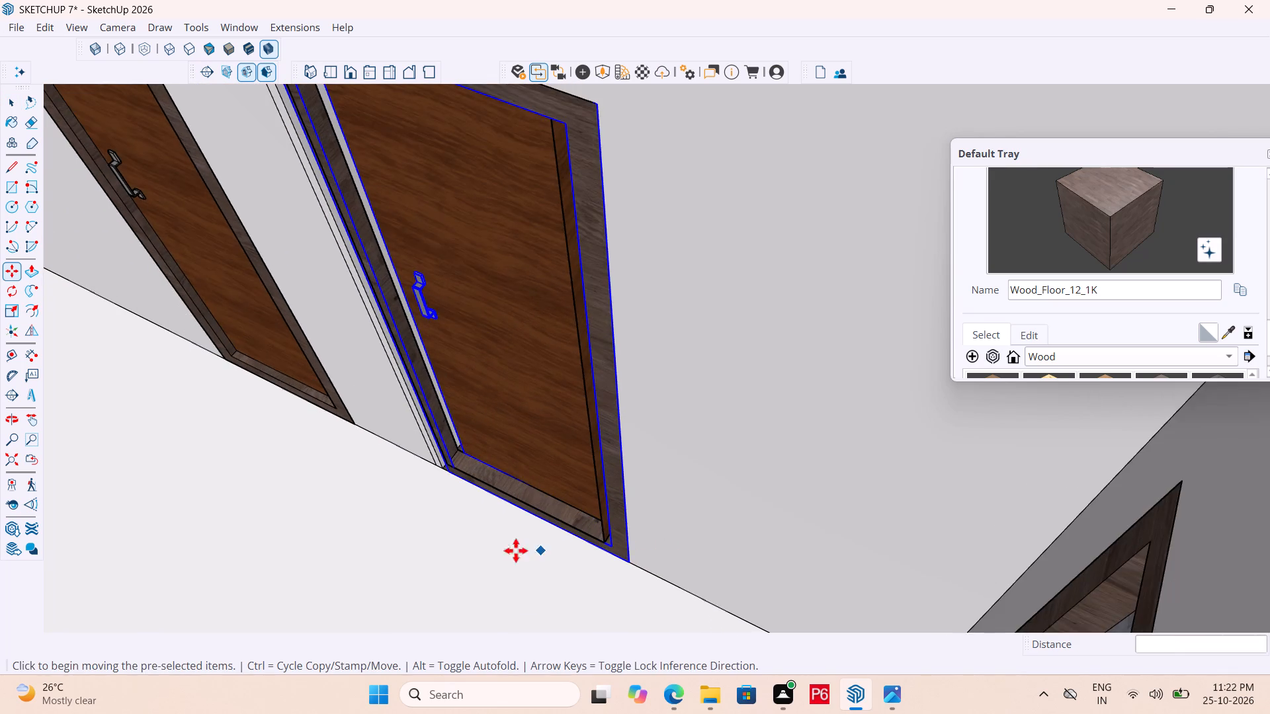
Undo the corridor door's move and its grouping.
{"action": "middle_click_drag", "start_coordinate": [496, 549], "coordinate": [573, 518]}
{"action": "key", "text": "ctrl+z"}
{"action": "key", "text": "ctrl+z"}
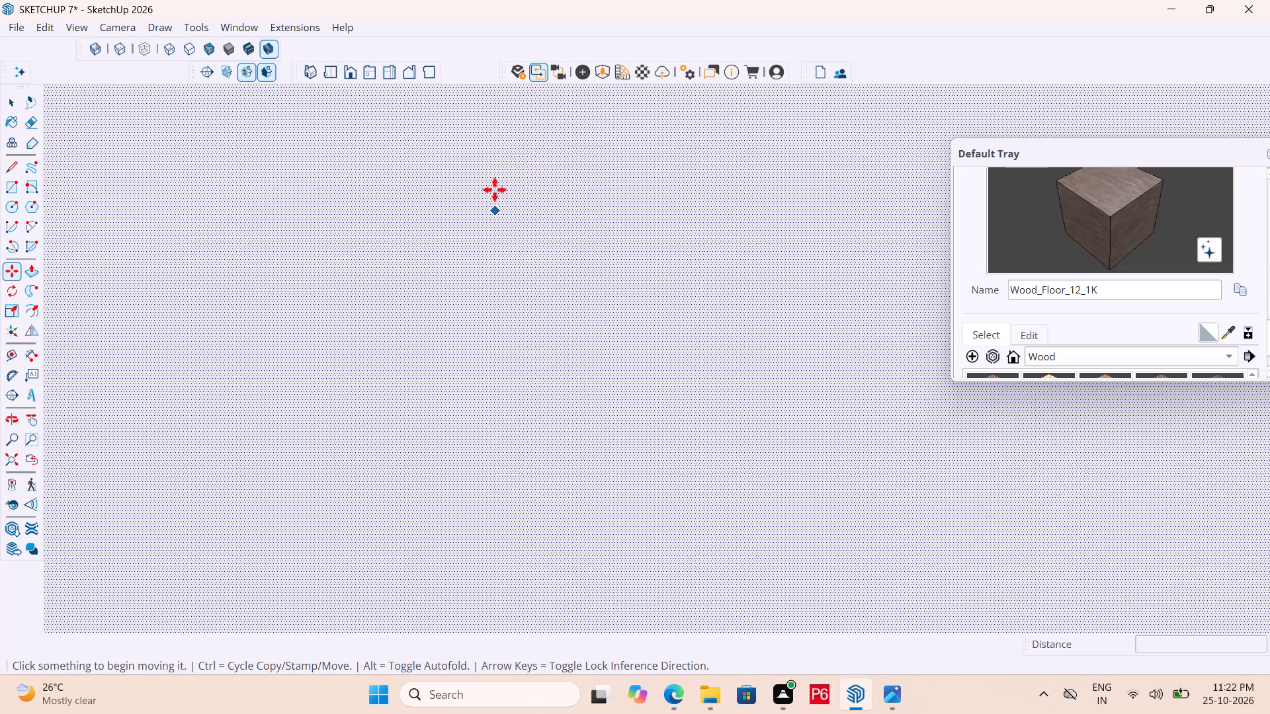
Undo the four preceding edits to the house model, checking the corridor doors.
{"action": "left_click", "coordinate": [335, 71]}
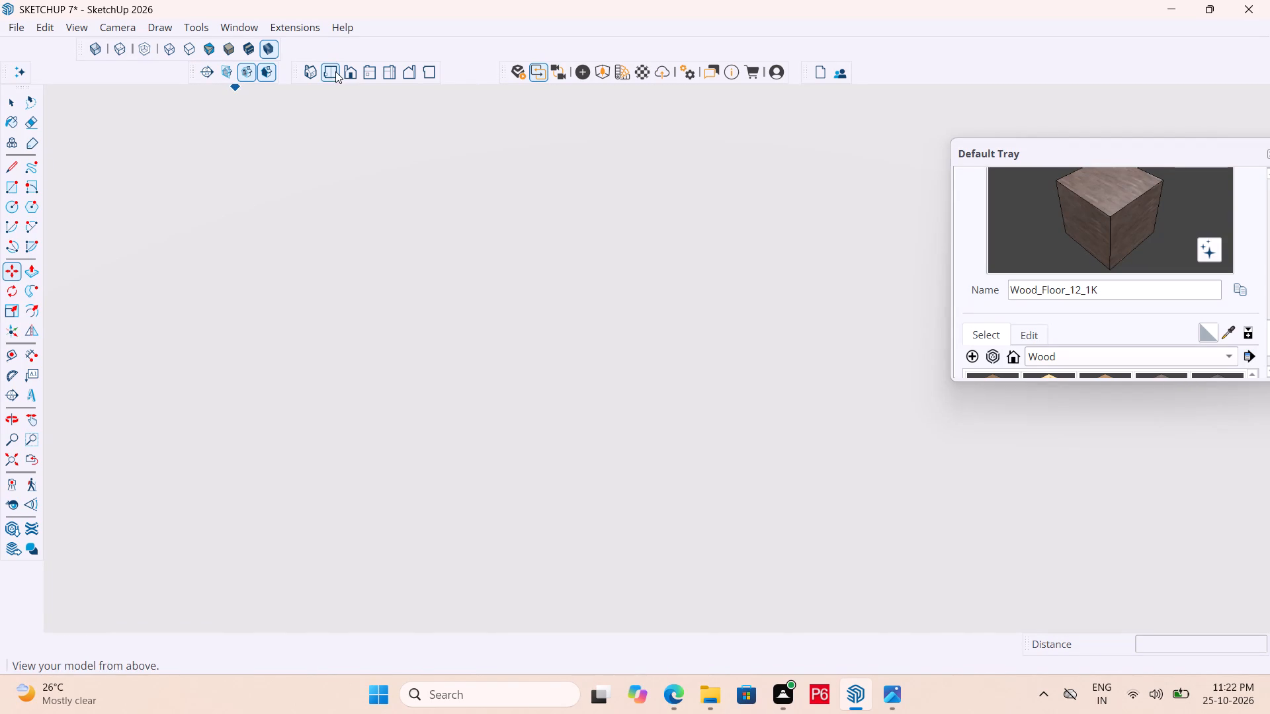
{"action": "scroll", "coordinate": [458, 274], "scroll_direction": "down", "scroll_amount": 6}
{"action": "scroll", "coordinate": [646, 299], "scroll_direction": "down", "scroll_amount": 6}
{"action": "middle_click_drag", "start_coordinate": [763, 298], "coordinate": [194, 256]}
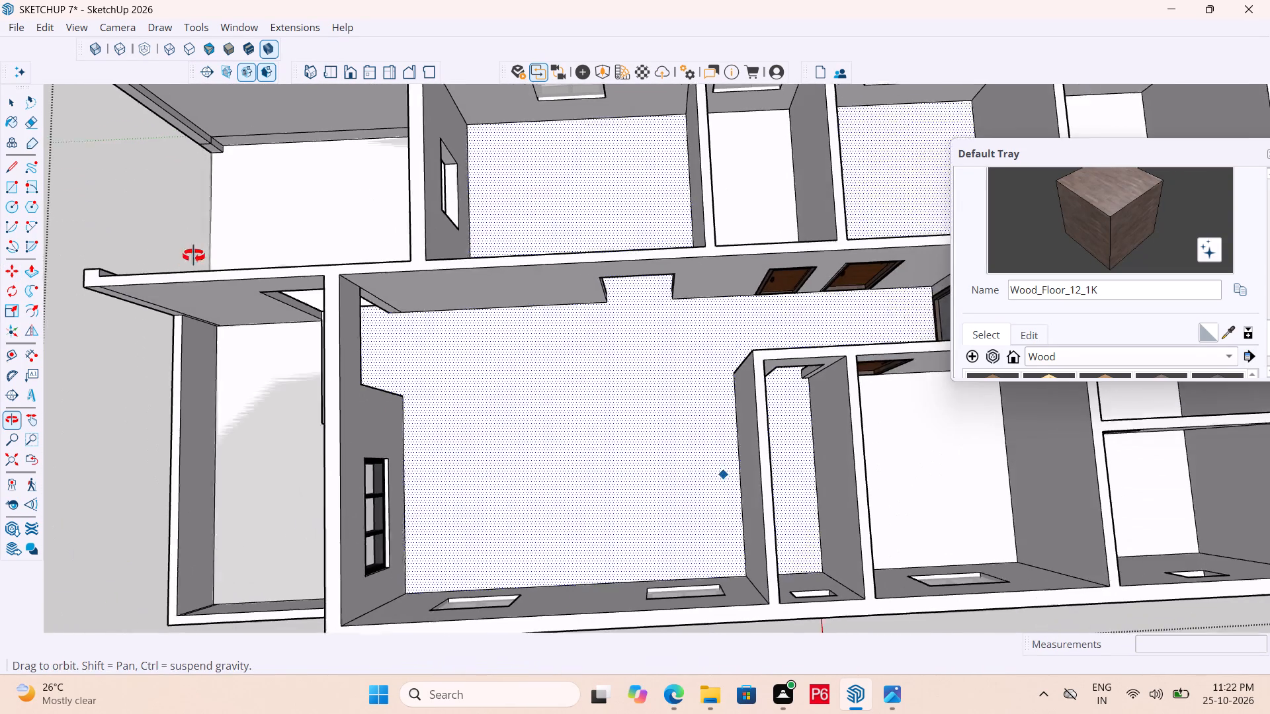
{"action": "middle_click_drag", "start_coordinate": [194, 256], "coordinate": [191, 256]}
{"action": "middle_click_drag", "start_coordinate": [870, 368], "coordinate": [620, 200]}
{"action": "scroll", "coordinate": [521, 411], "scroll_direction": "down", "scroll_amount": 5}
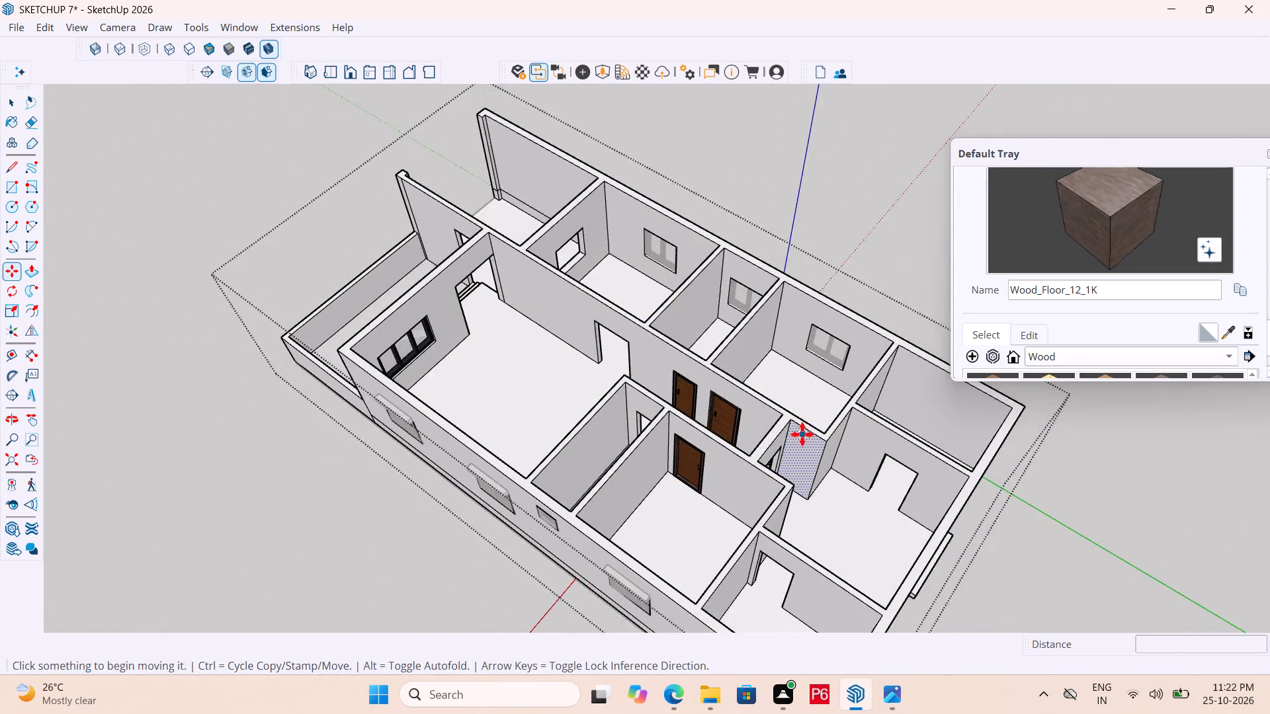
{"action": "middle_click_drag", "start_coordinate": [802, 434], "coordinate": [713, 445]}
{"action": "scroll", "coordinate": [716, 433], "scroll_direction": "up", "scroll_amount": 14}
{"action": "scroll", "coordinate": [652, 481], "scroll_direction": "up", "scroll_amount": 1}
{"action": "middle_click_drag", "start_coordinate": [656, 481], "coordinate": [785, 454]}
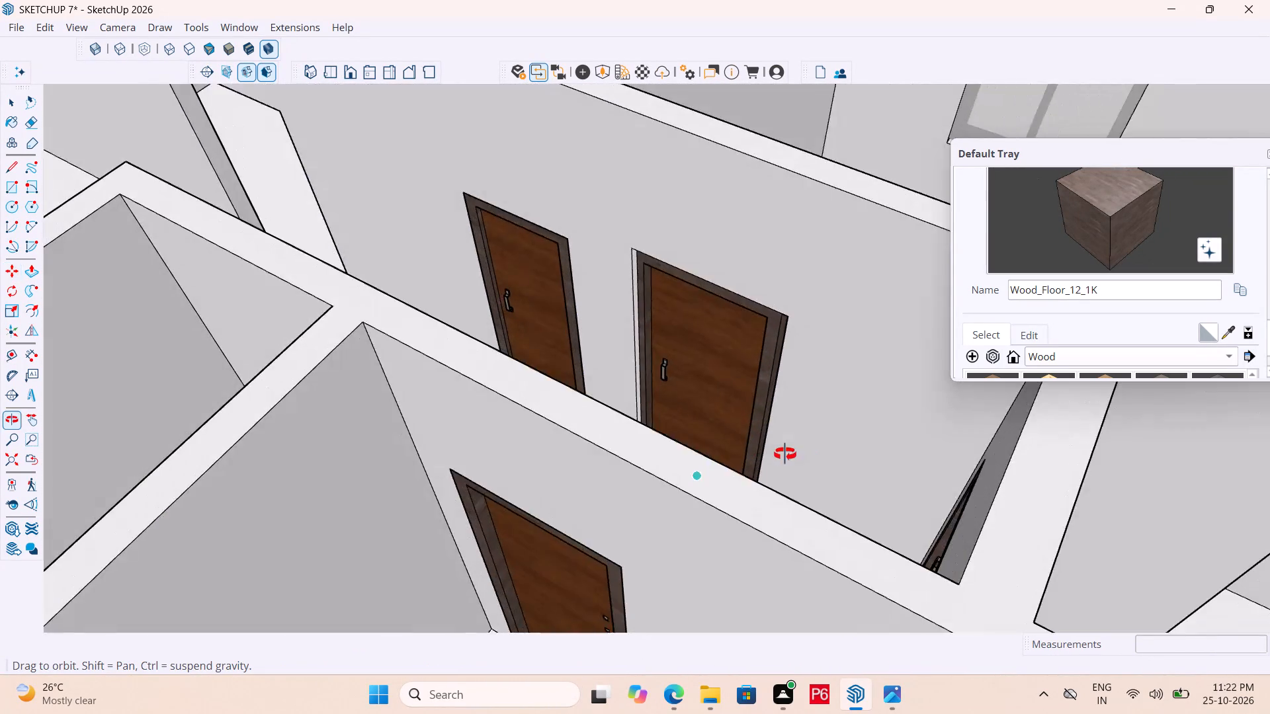
{"action": "middle_click_drag", "start_coordinate": [785, 454], "coordinate": [765, 490]}
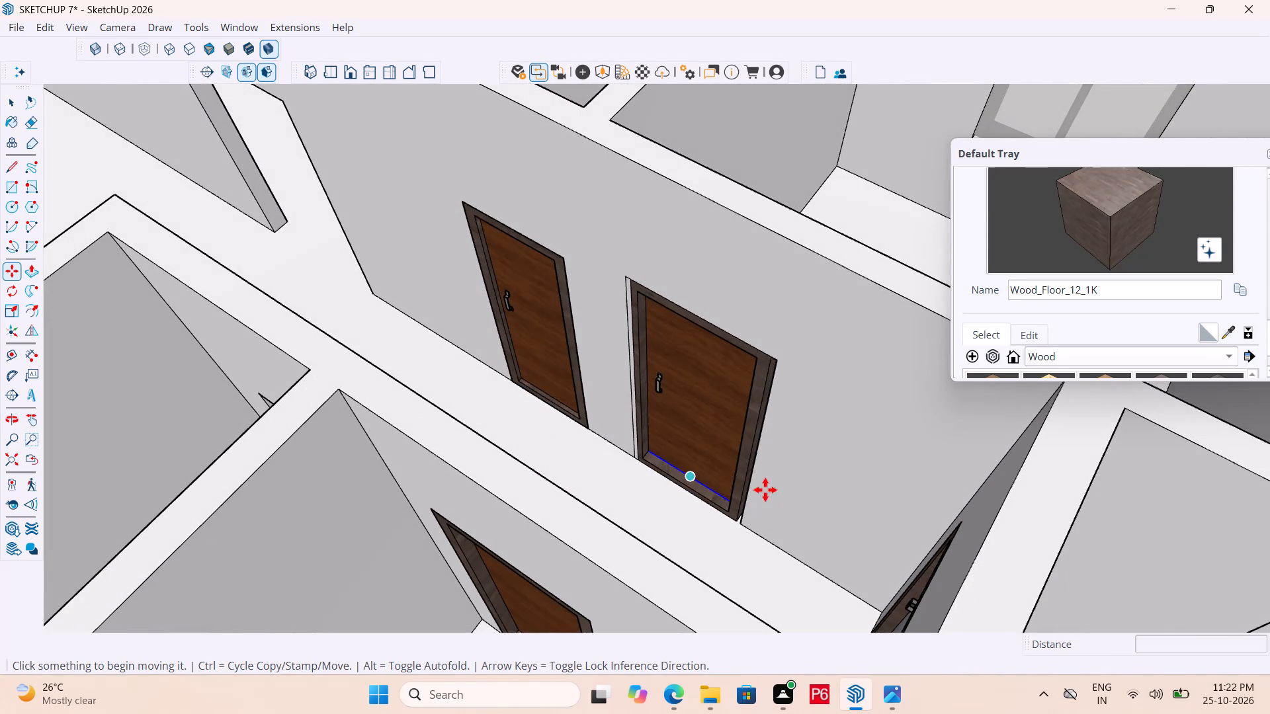
{"action": "key", "text": "ctrl+z"}
{"action": "scroll", "coordinate": [544, 504], "scroll_direction": "down", "scroll_amount": 5}
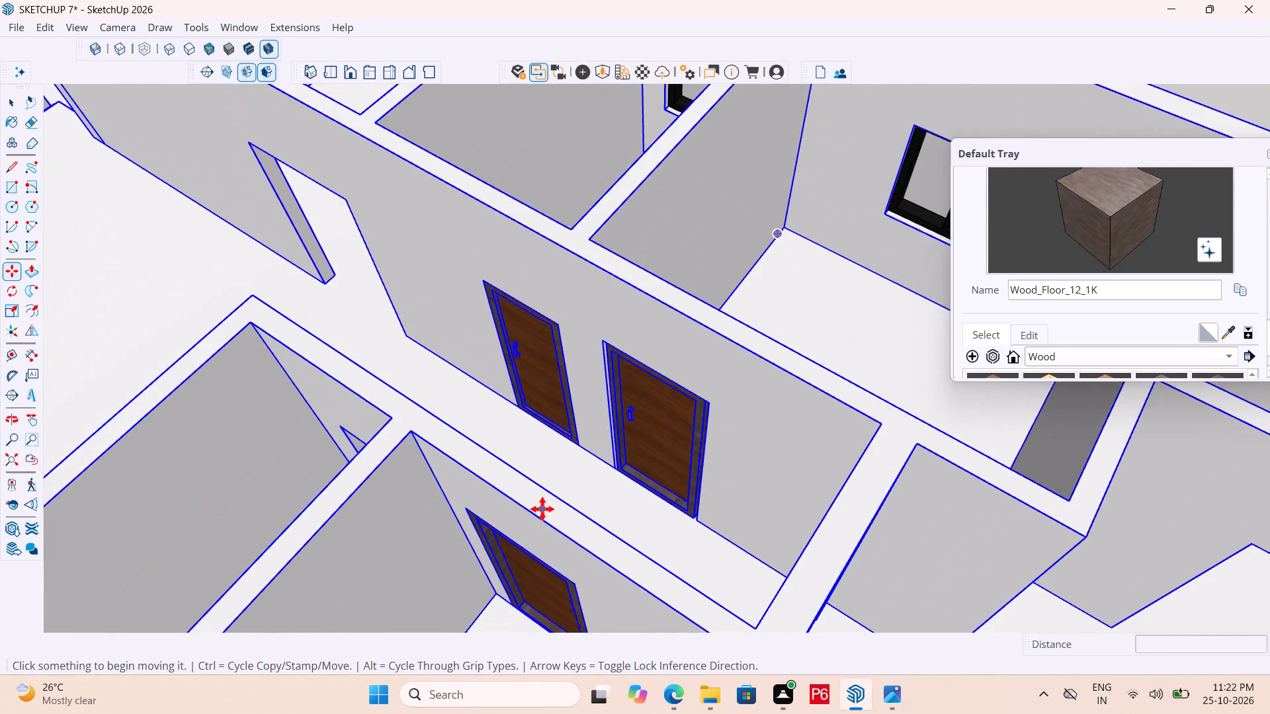
{"action": "key", "text": "ctrl+z"}
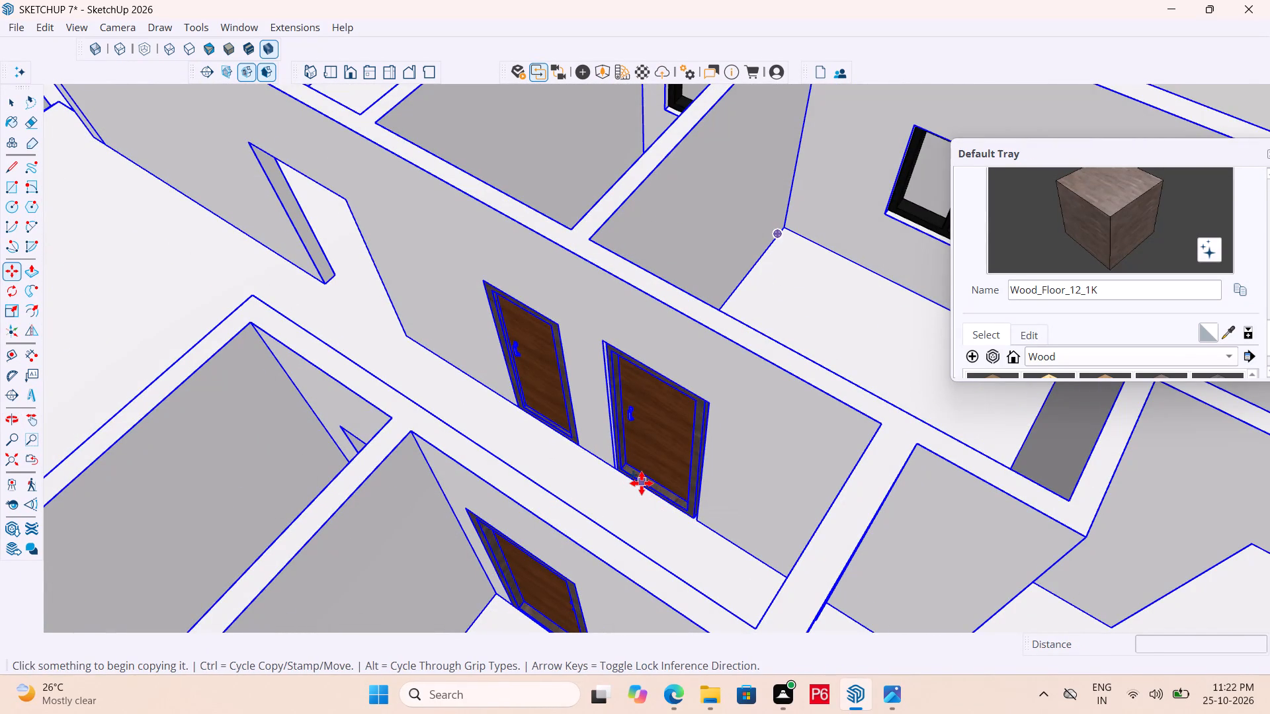
{"action": "key", "text": "ctrl+z"}
{"action": "key", "text": "ctrl+z"}
Select the corridor-side faces of the wooden door nearest the grey marble door: panel, pull handle, and frame front with its side and bottom reveals.
{"action": "key", "text": "space"}
{"action": "scroll", "coordinate": [687, 443], "scroll_direction": "up", "scroll_amount": 5}
{"action": "scroll", "coordinate": [632, 431], "scroll_direction": "up", "scroll_amount": 5}
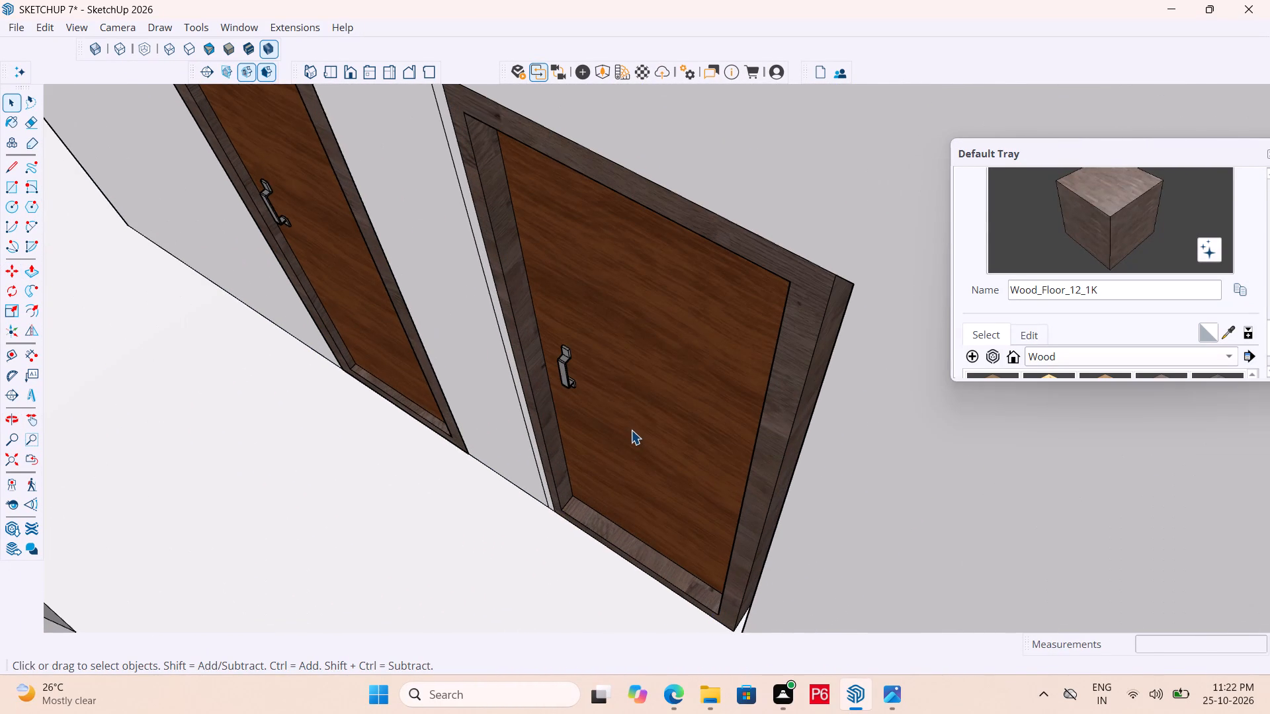
{"action": "left_click", "coordinate": [795, 346], "text": "ctrl"}
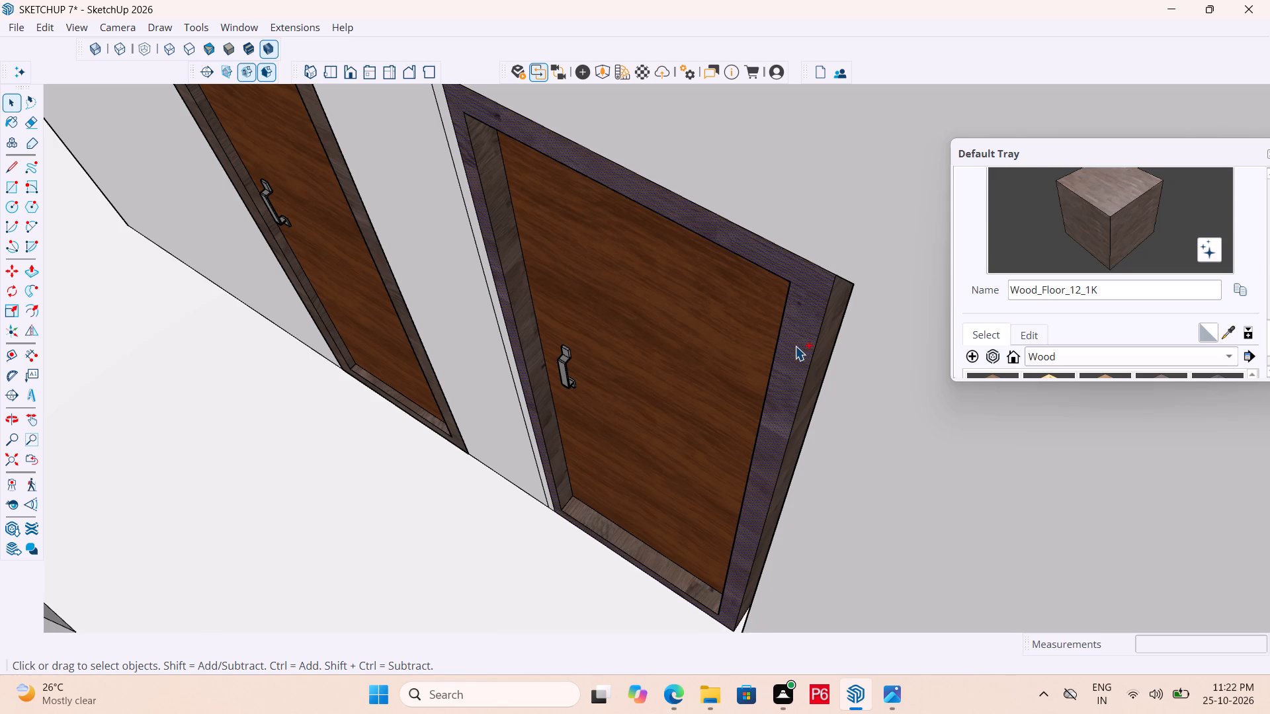
{"action": "double_click", "coordinate": [795, 345], "text": "ctrl"}
{"action": "triple_click", "coordinate": [763, 340], "text": "ctrl"}
{"action": "double_click", "coordinate": [752, 338]}
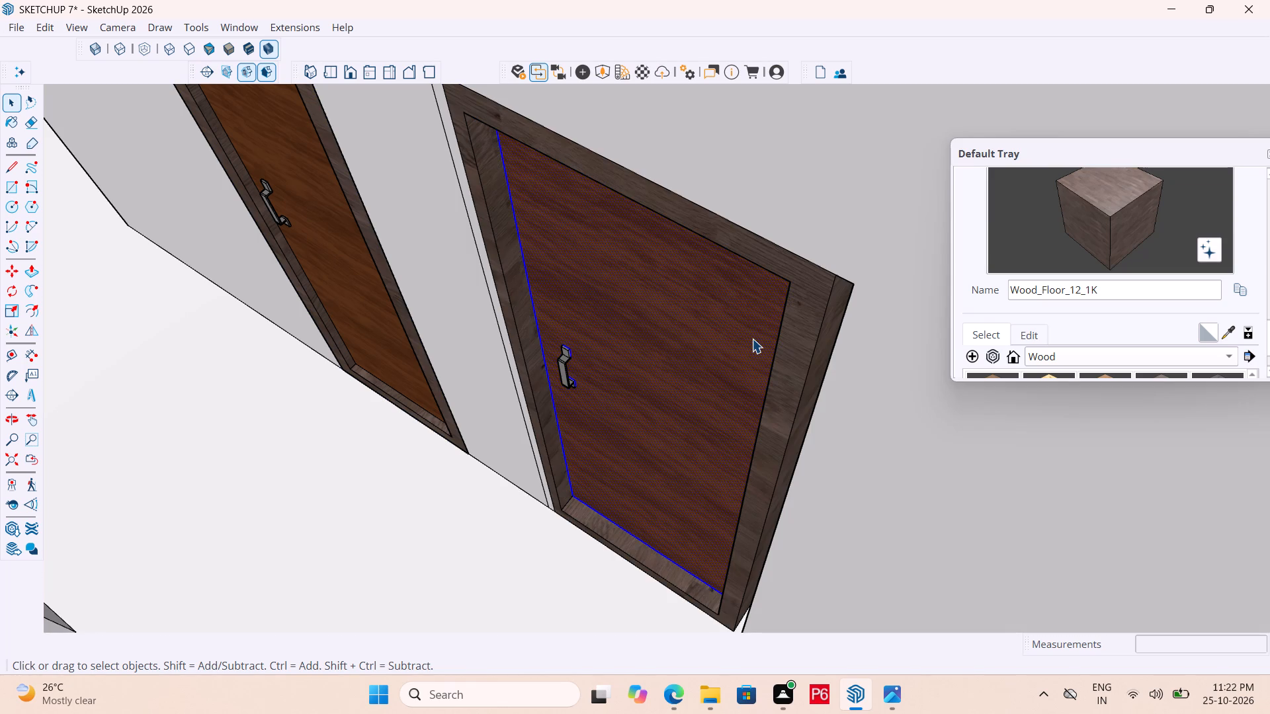
{"action": "left_click_drag", "start_coordinate": [552, 331], "coordinate": [577, 389], "text": "ctrl"}
{"action": "left_click_drag", "start_coordinate": [577, 389], "coordinate": [597, 424], "text": "ctrl"}
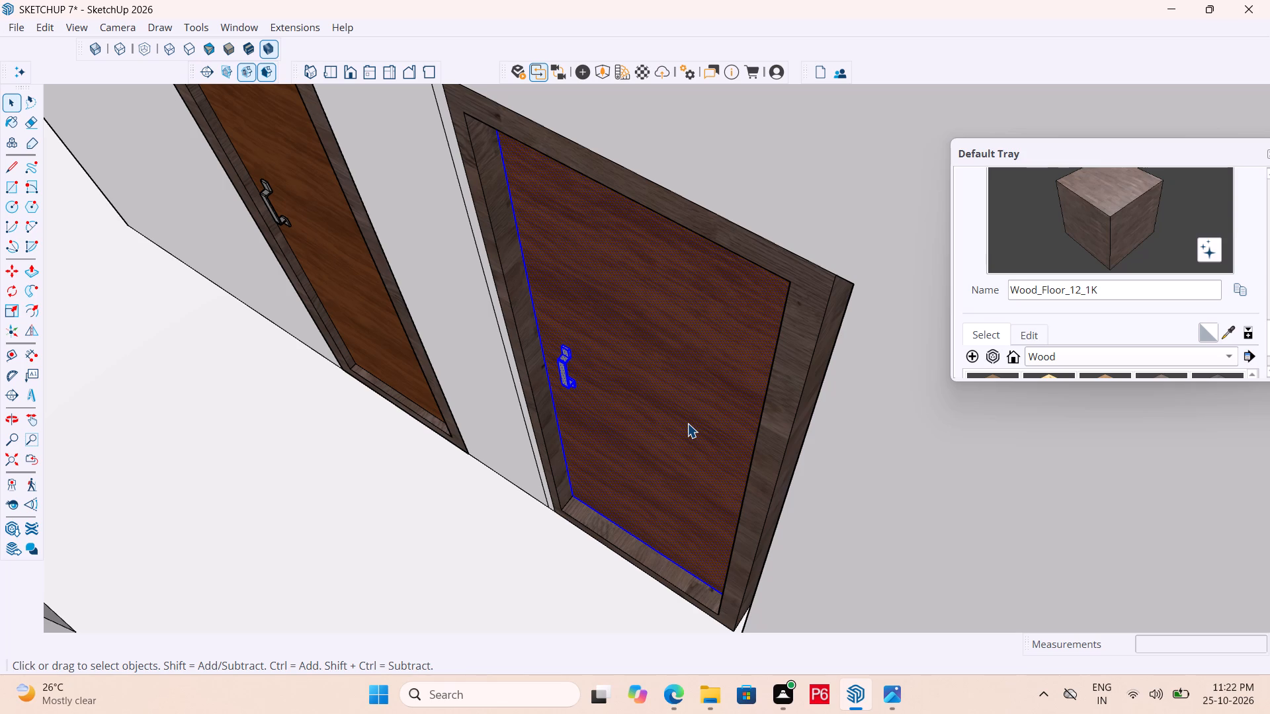
{"action": "double_click", "coordinate": [782, 412], "text": "ctrl"}
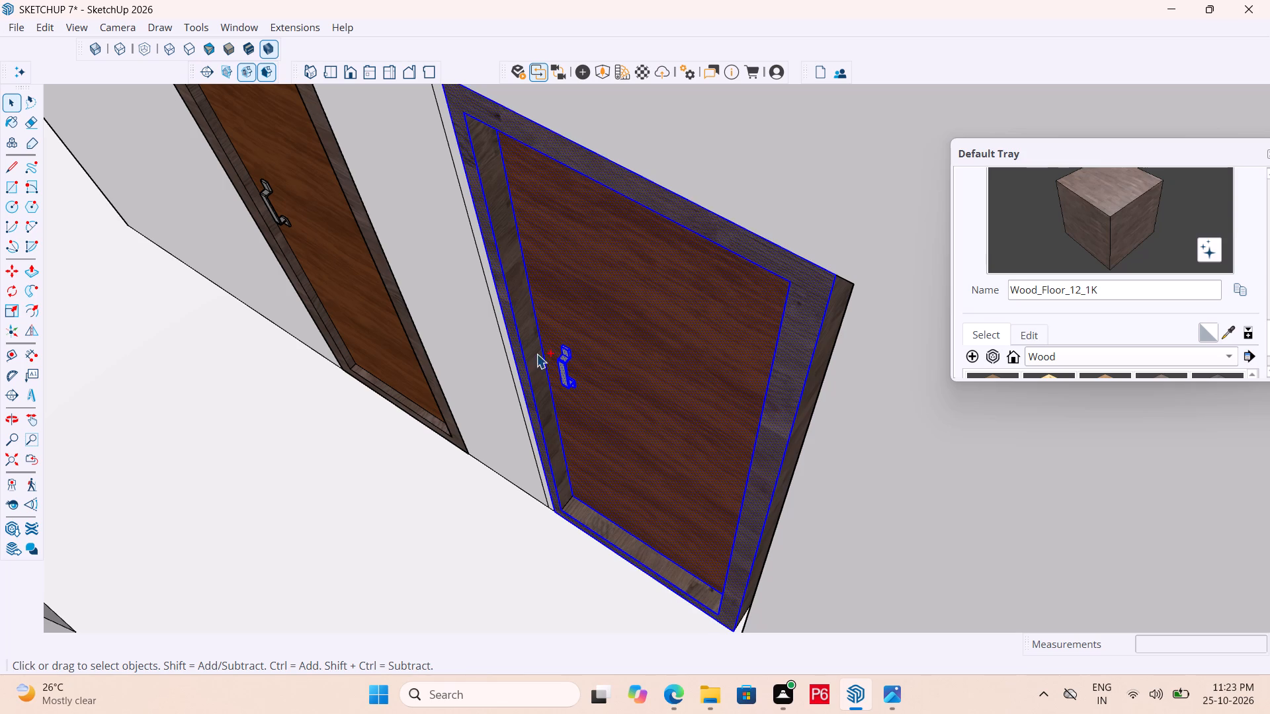
{"action": "double_click", "coordinate": [532, 347], "text": "ctrl"}
{"action": "double_click", "coordinate": [648, 557], "text": "ctrl"}
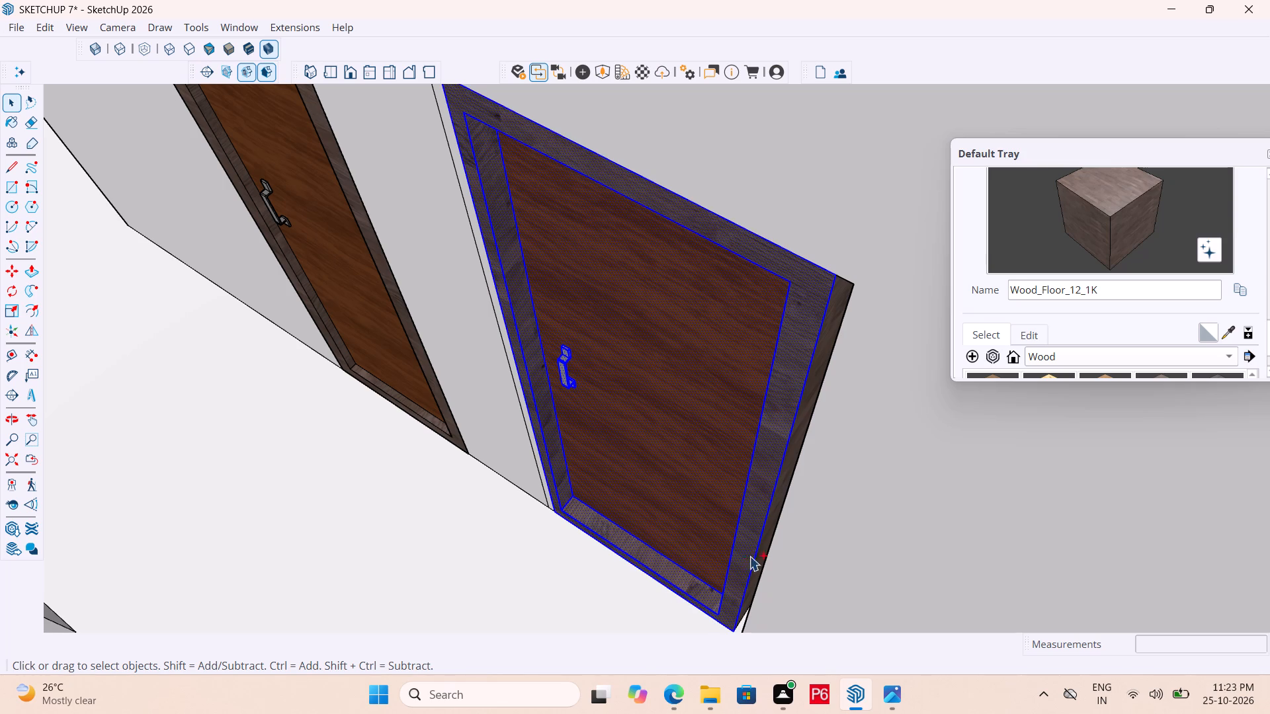
{"action": "double_click", "coordinate": [814, 379], "text": "ctrl"}
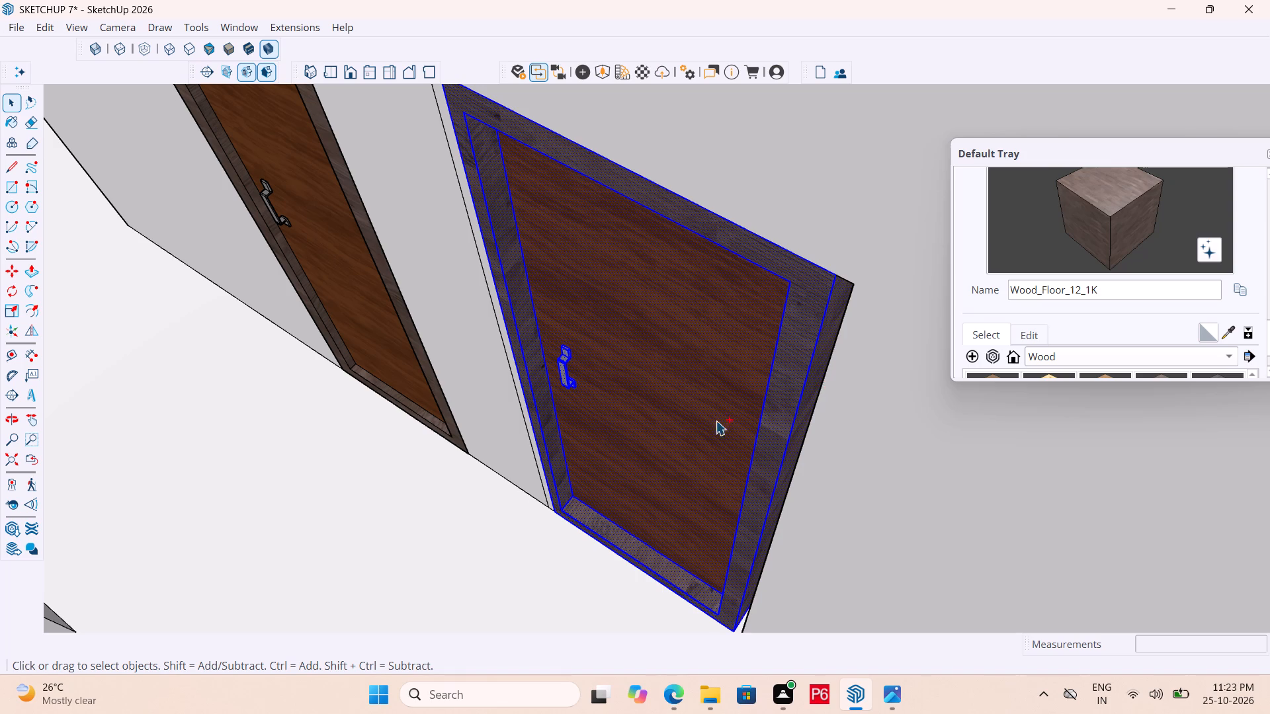
Add the same door's room-side frame face and its bottom and side reveal faces to the selection.
{"action": "scroll", "coordinate": [642, 462], "scroll_direction": "down", "scroll_amount": 5, "text": "ctrl"}
{"action": "scroll", "coordinate": [620, 445], "scroll_direction": "down", "scroll_amount": 6}
{"action": "middle_click_drag", "start_coordinate": [733, 460], "coordinate": [106, 459]}
{"action": "scroll", "coordinate": [459, 295], "scroll_direction": "up", "scroll_amount": 10}
{"action": "double_click", "coordinate": [478, 354], "text": "ctrl"}
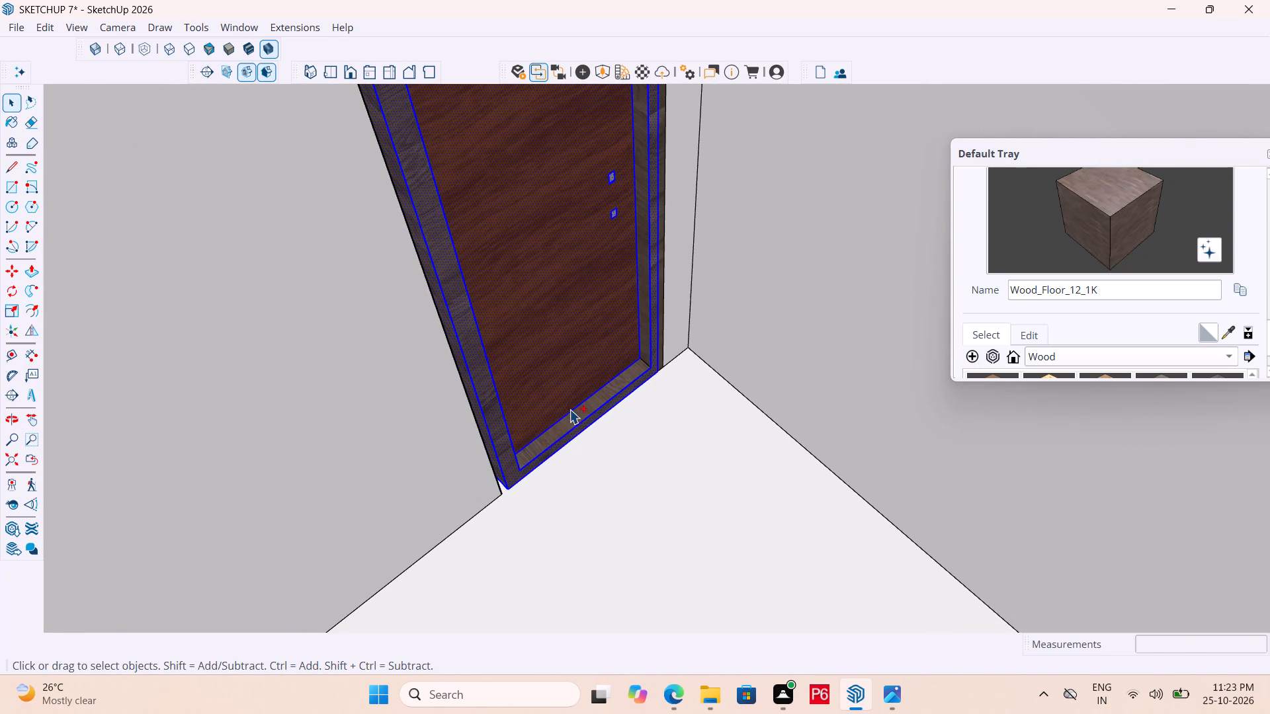
{"action": "double_click", "coordinate": [578, 417], "text": "ctrl"}
{"action": "scroll", "coordinate": [595, 447], "scroll_direction": "down", "scroll_amount": 5}
{"action": "scroll", "coordinate": [604, 265], "scroll_direction": "up", "scroll_amount": 11}
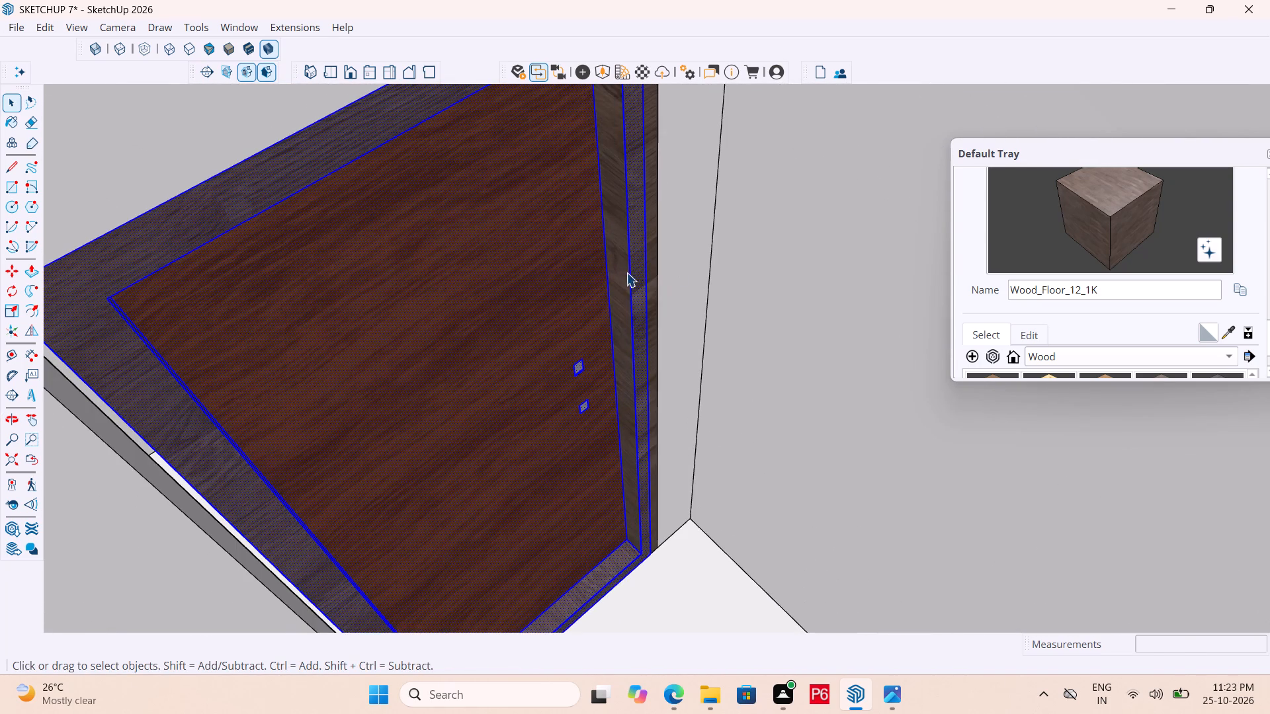
{"action": "double_click", "coordinate": [610, 274], "text": "ctrl"}
{"action": "scroll", "coordinate": [681, 272], "scroll_direction": "down", "scroll_amount": 5}
{"action": "middle_click_drag", "start_coordinate": [673, 298], "coordinate": [257, 281]}
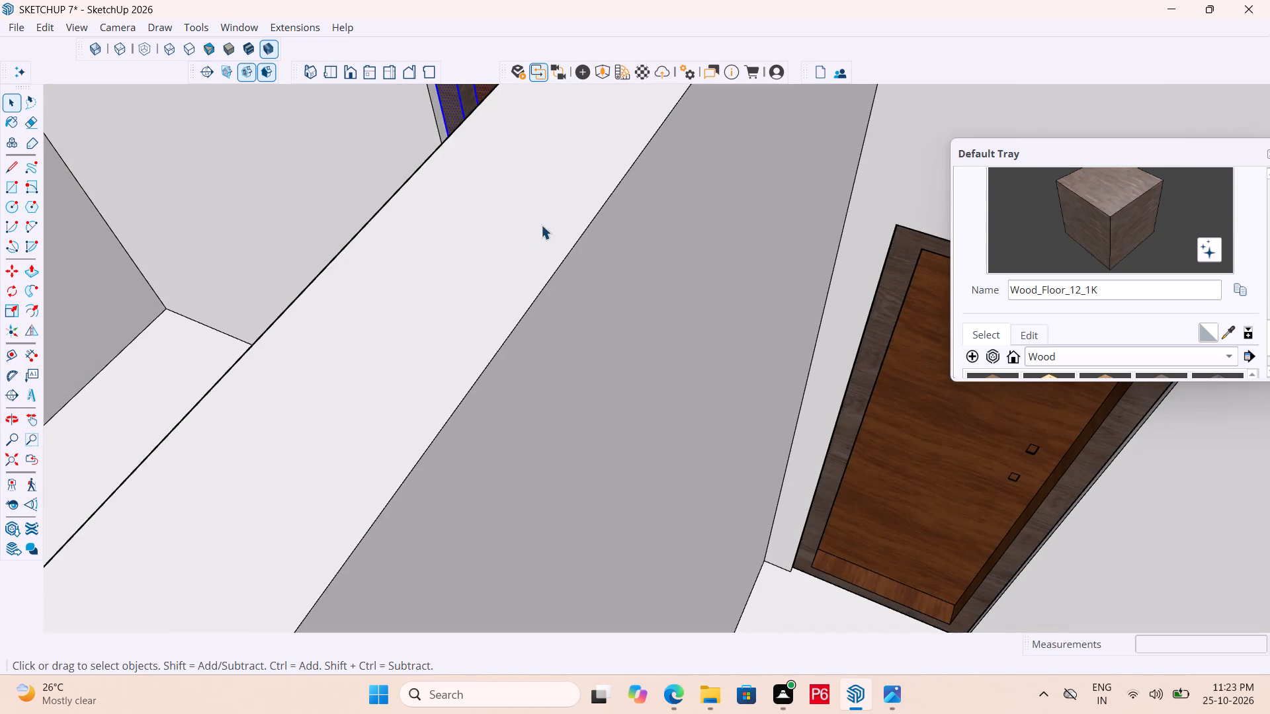
{"action": "scroll", "coordinate": [476, 105], "scroll_direction": "up", "scroll_amount": 4}
{"action": "scroll", "coordinate": [433, 150], "scroll_direction": "up", "scroll_amount": 6}
{"action": "scroll", "coordinate": [493, 162], "scroll_direction": "up", "scroll_amount": 5}
{"action": "double_click", "coordinate": [510, 164], "text": "ctrl"}
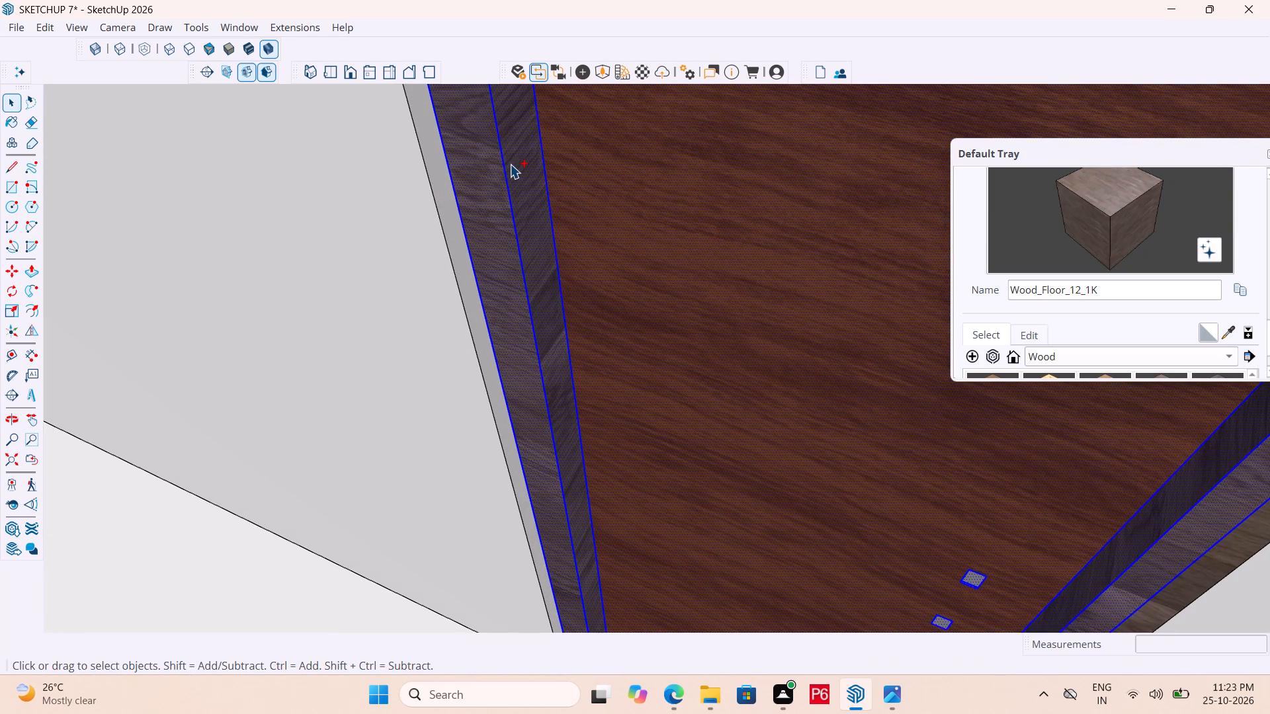
Add the corridor-side frame's remaining side reveal and top reveal faces to the door selection.
{"action": "scroll", "coordinate": [487, 322], "scroll_direction": "down", "scroll_amount": 6}
{"action": "scroll", "coordinate": [487, 406], "scroll_direction": "down", "scroll_amount": 6}
{"action": "middle_click_drag", "start_coordinate": [529, 438], "coordinate": [744, 188]}
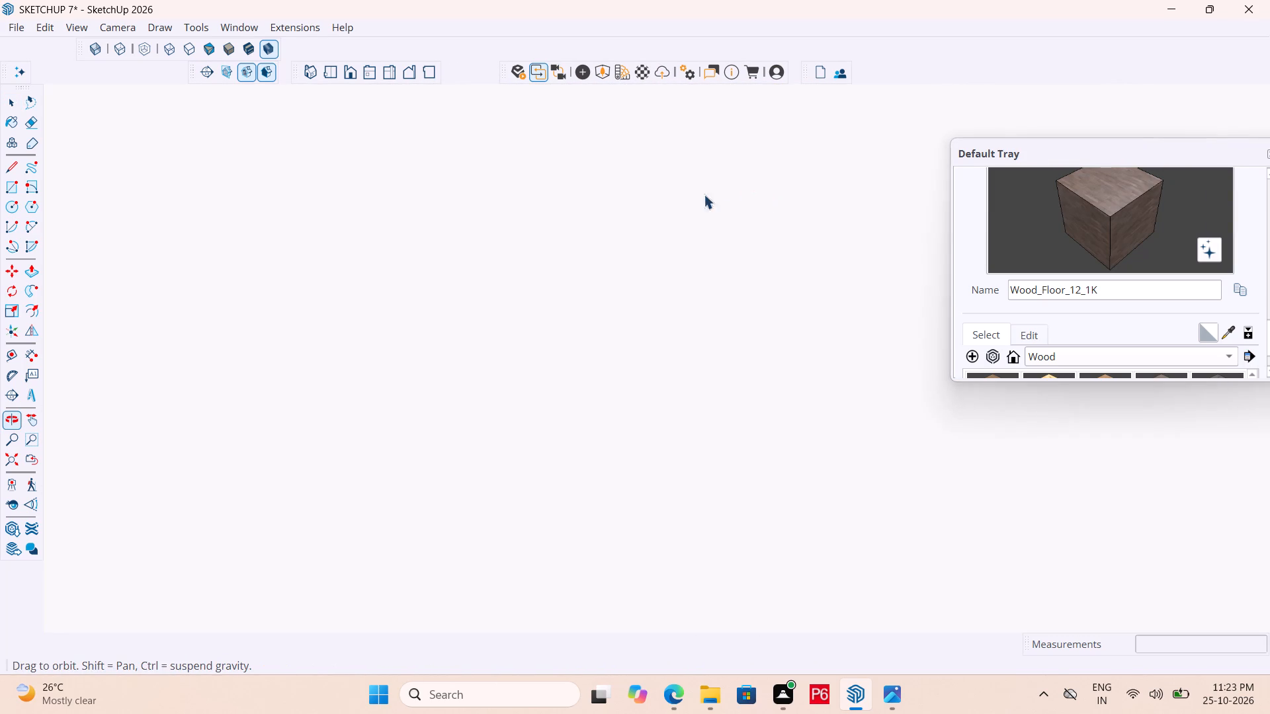
{"action": "left_click", "coordinate": [333, 71]}
{"action": "scroll", "coordinate": [422, 245], "scroll_direction": "down", "scroll_amount": 7}
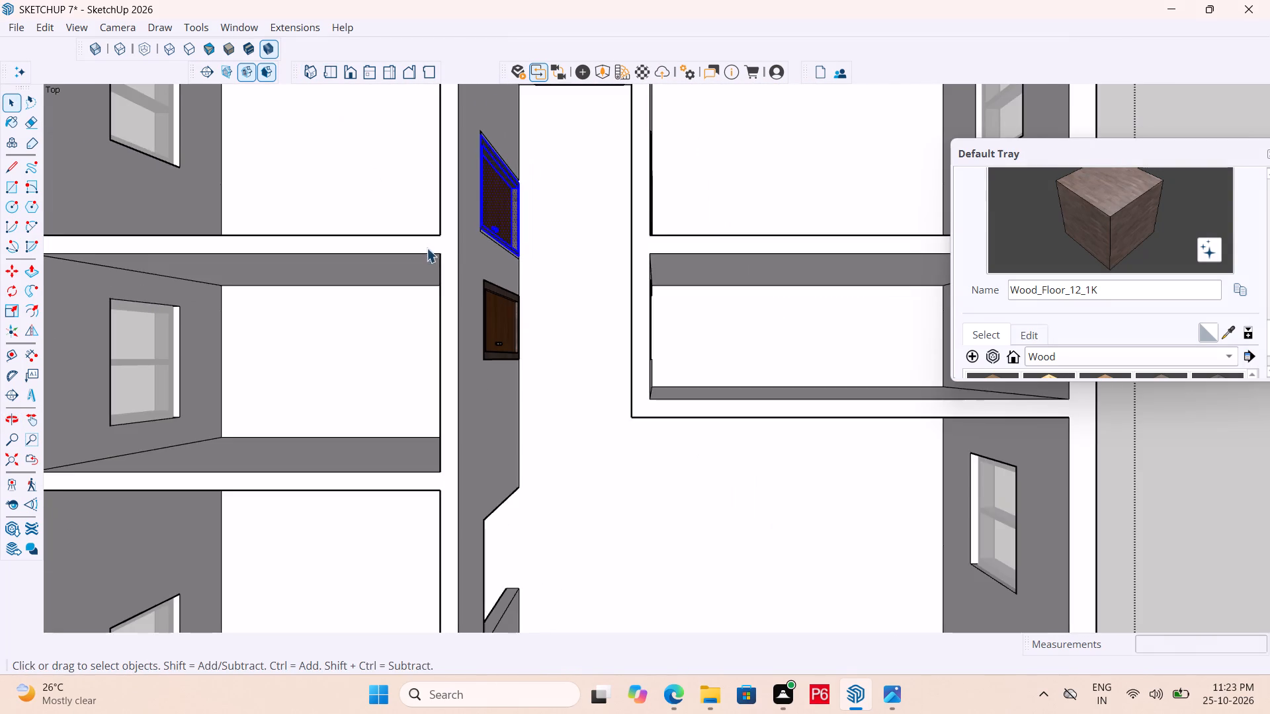
{"action": "middle_click_drag", "start_coordinate": [605, 271], "coordinate": [484, 89]}
{"action": "scroll", "coordinate": [483, 89], "scroll_direction": "up", "scroll_amount": 20}
{"action": "scroll", "coordinate": [483, 89], "scroll_direction": "up", "scroll_amount": 1}
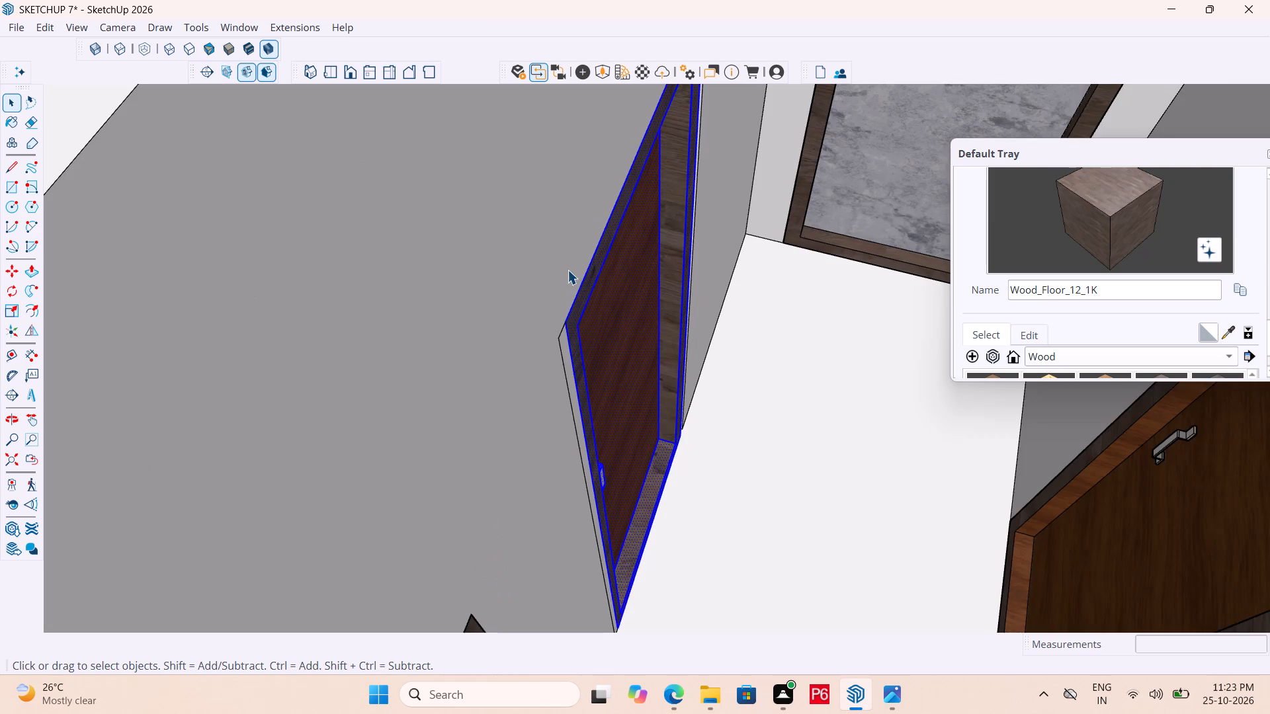
{"action": "scroll", "coordinate": [568, 270], "scroll_direction": "up", "scroll_amount": 14}
{"action": "middle_click_drag", "start_coordinate": [630, 314], "coordinate": [546, 55]}
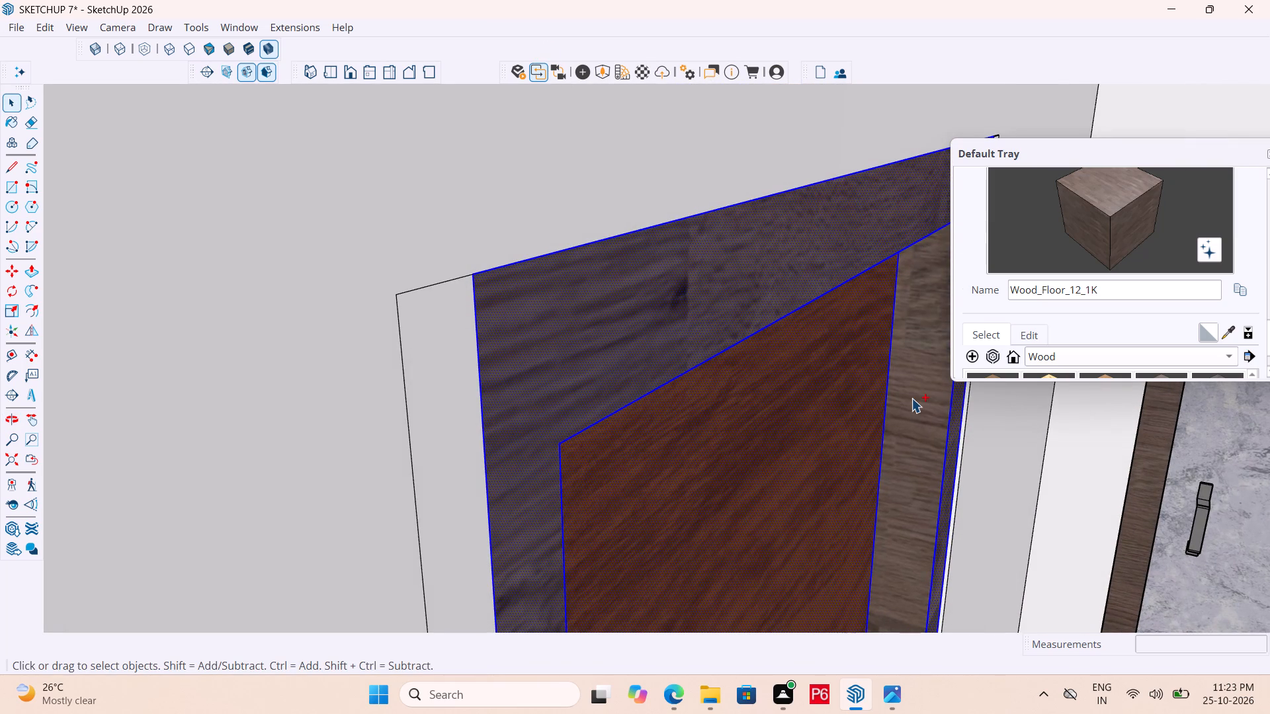
{"action": "double_click", "coordinate": [911, 398], "text": "ctrl"}
{"action": "middle_click_drag", "start_coordinate": [692, 385], "coordinate": [635, 154]}
{"action": "double_click", "coordinate": [622, 215], "text": "ctrl"}
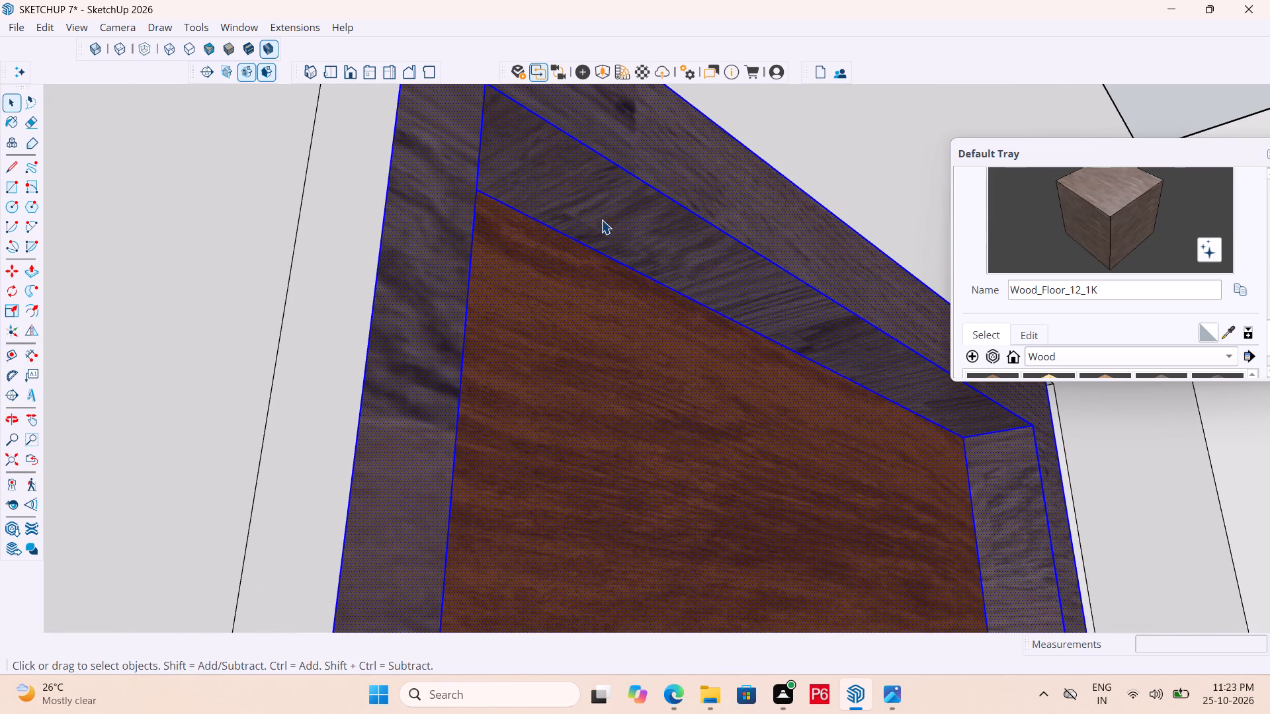
Move the selected door geometry from its lower frame corner to the adjacent lower corner of the wall opening.
{"action": "scroll", "coordinate": [601, 219], "scroll_direction": "down", "scroll_amount": 1}
{"action": "middle_click_drag", "start_coordinate": [601, 219], "coordinate": [392, 458]}
{"action": "scroll", "coordinate": [392, 458], "scroll_direction": "down", "scroll_amount": 1}
{"action": "scroll", "coordinate": [667, 440], "scroll_direction": "down", "scroll_amount": 15}
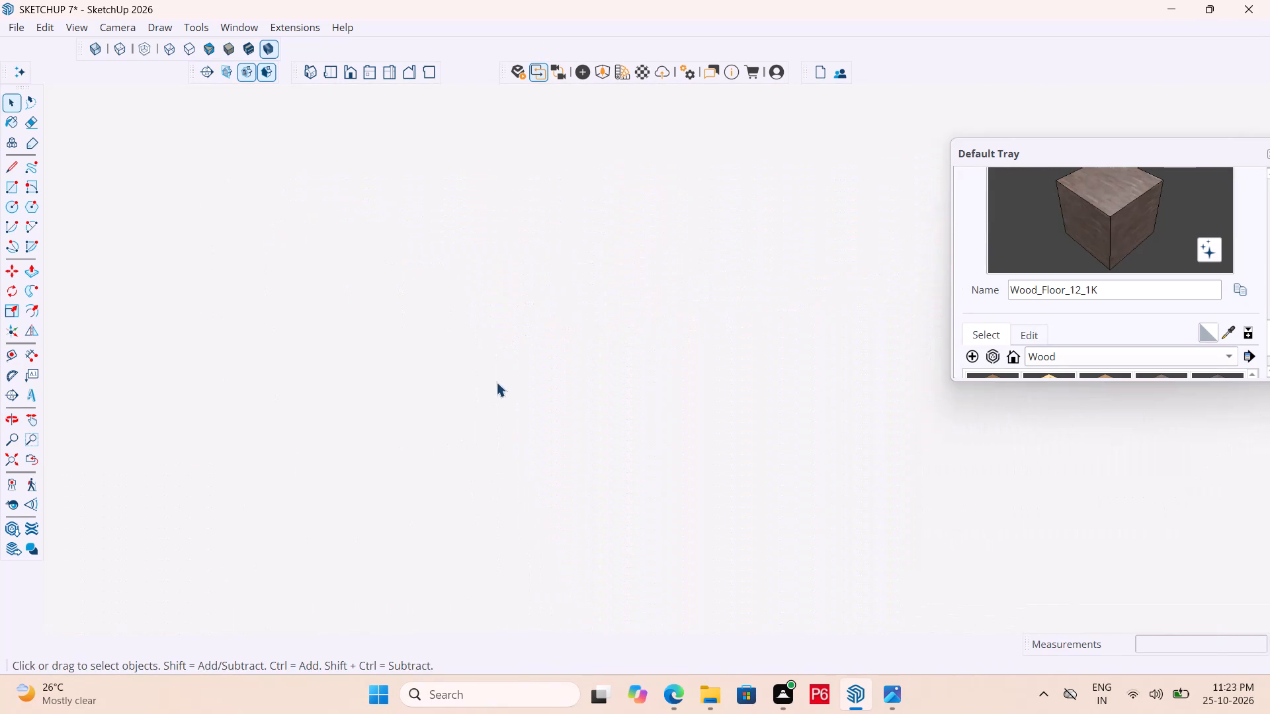
{"action": "left_click", "coordinate": [334, 71]}
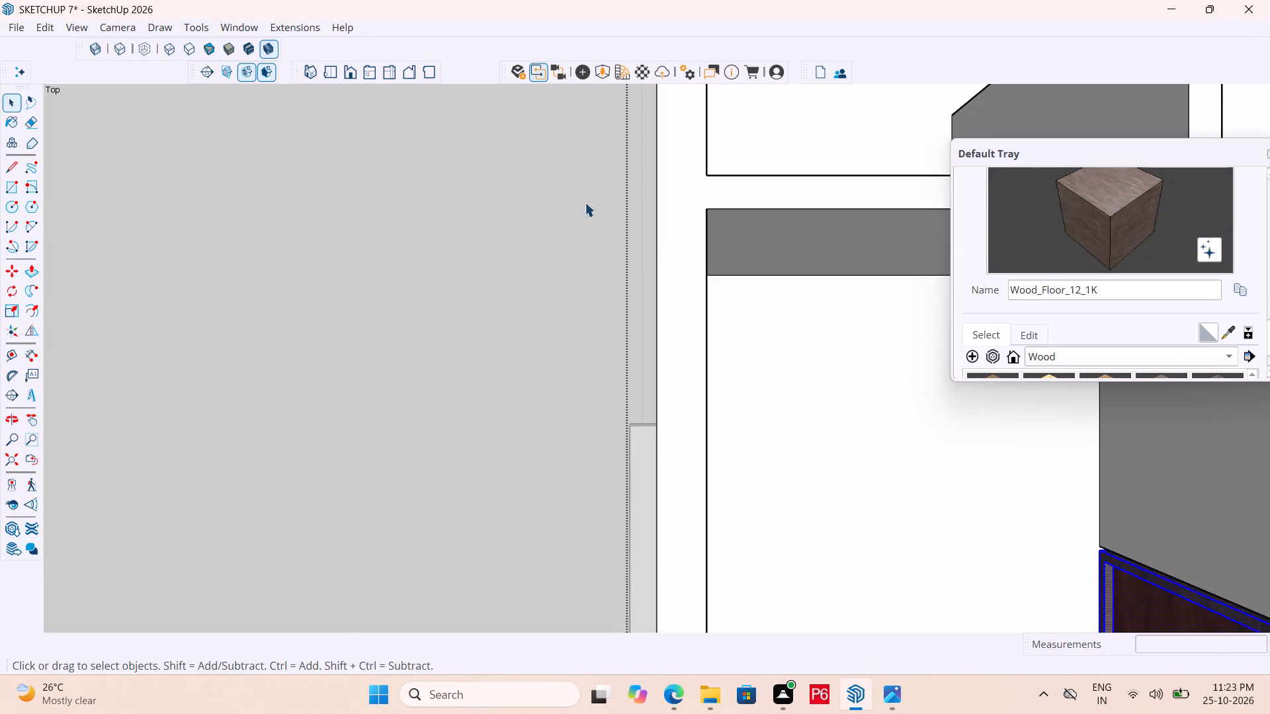
{"action": "scroll", "coordinate": [646, 229], "scroll_direction": "down", "scroll_amount": 6}
{"action": "scroll", "coordinate": [432, 185], "scroll_direction": "down", "scroll_amount": 11}
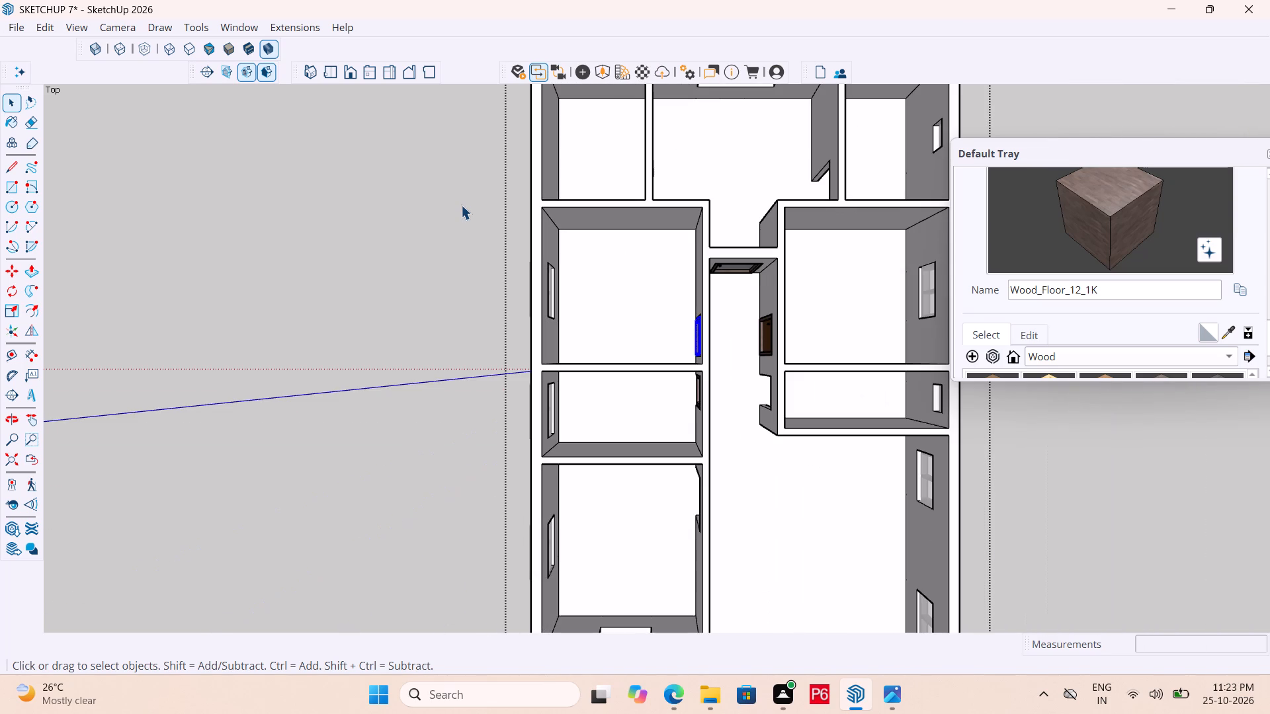
{"action": "scroll", "coordinate": [432, 238], "scroll_direction": "down", "scroll_amount": 5}
{"action": "middle_click_drag", "start_coordinate": [519, 307], "coordinate": [281, 204]}
{"action": "scroll", "coordinate": [691, 259], "scroll_direction": "up", "scroll_amount": 5}
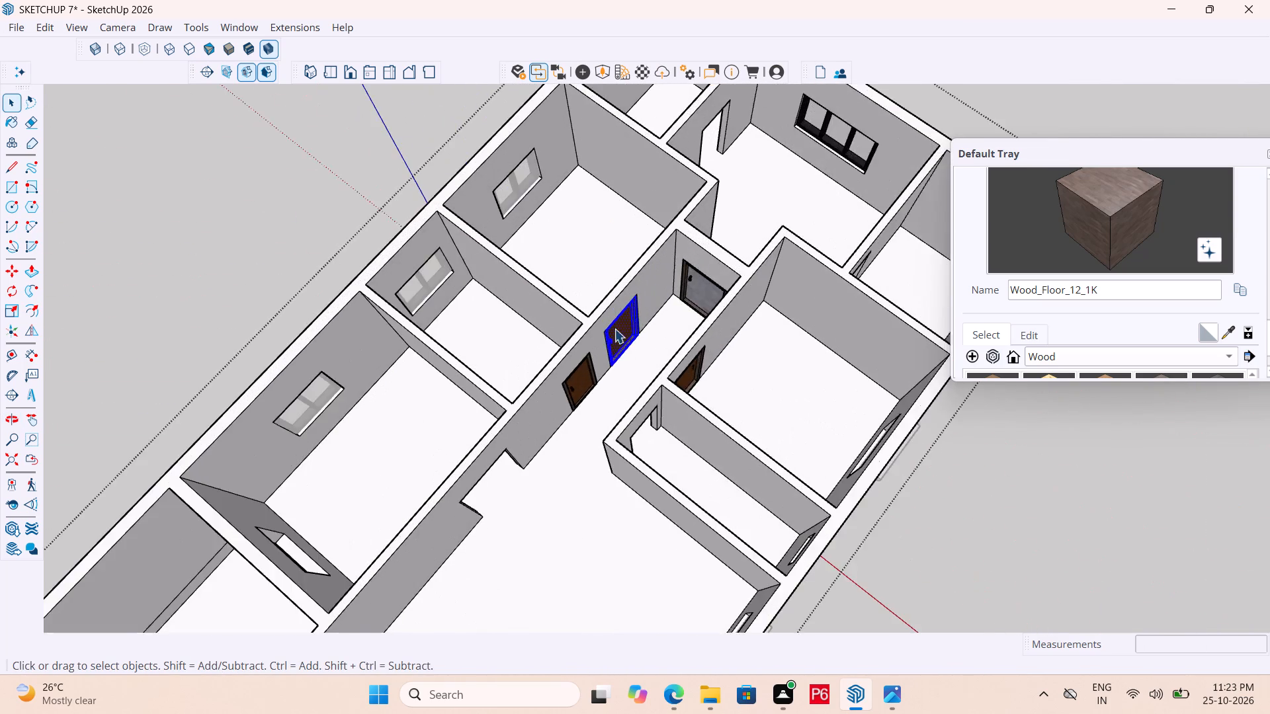
{"action": "scroll", "coordinate": [614, 329], "scroll_direction": "up", "scroll_amount": 10}
{"action": "middle_click_drag", "start_coordinate": [619, 274], "coordinate": [447, 153]}
{"action": "middle_click_drag", "start_coordinate": [527, 313], "coordinate": [611, 399]}
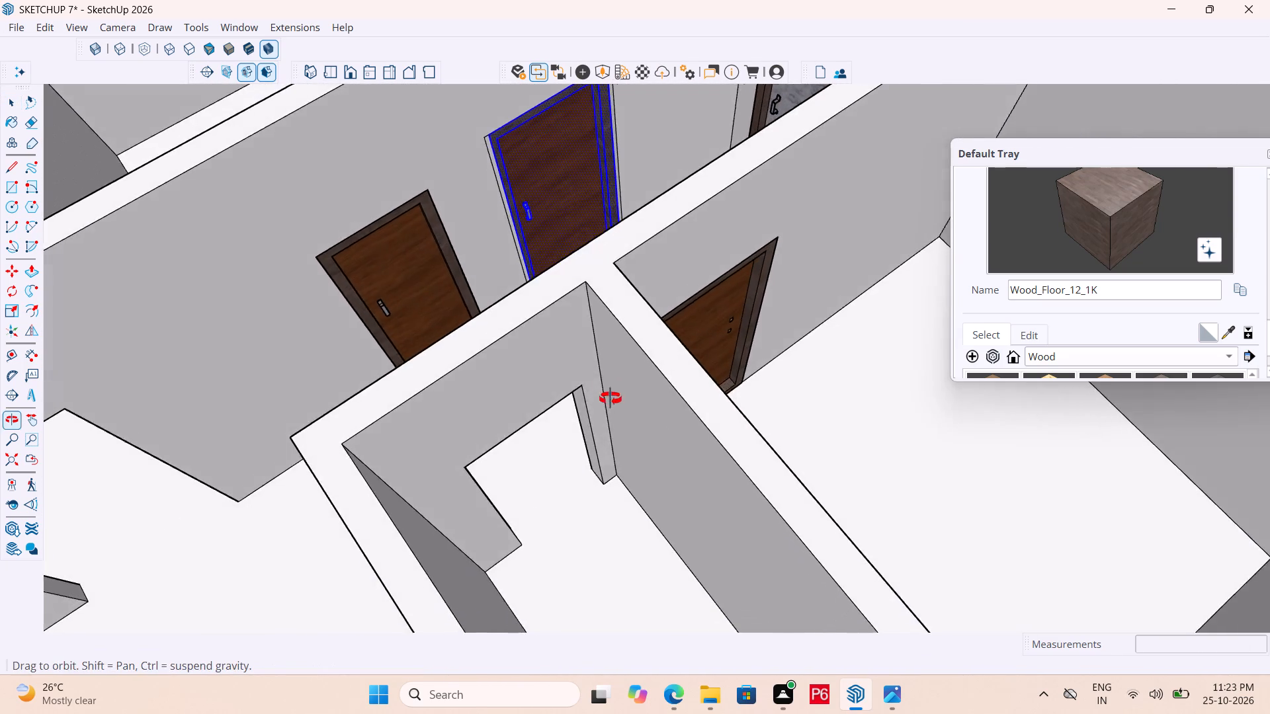
{"action": "middle_click_drag", "start_coordinate": [611, 399], "coordinate": [607, 378]}
{"action": "scroll", "coordinate": [587, 206], "scroll_direction": "up", "scroll_amount": 12}
{"action": "key", "text": "m"}
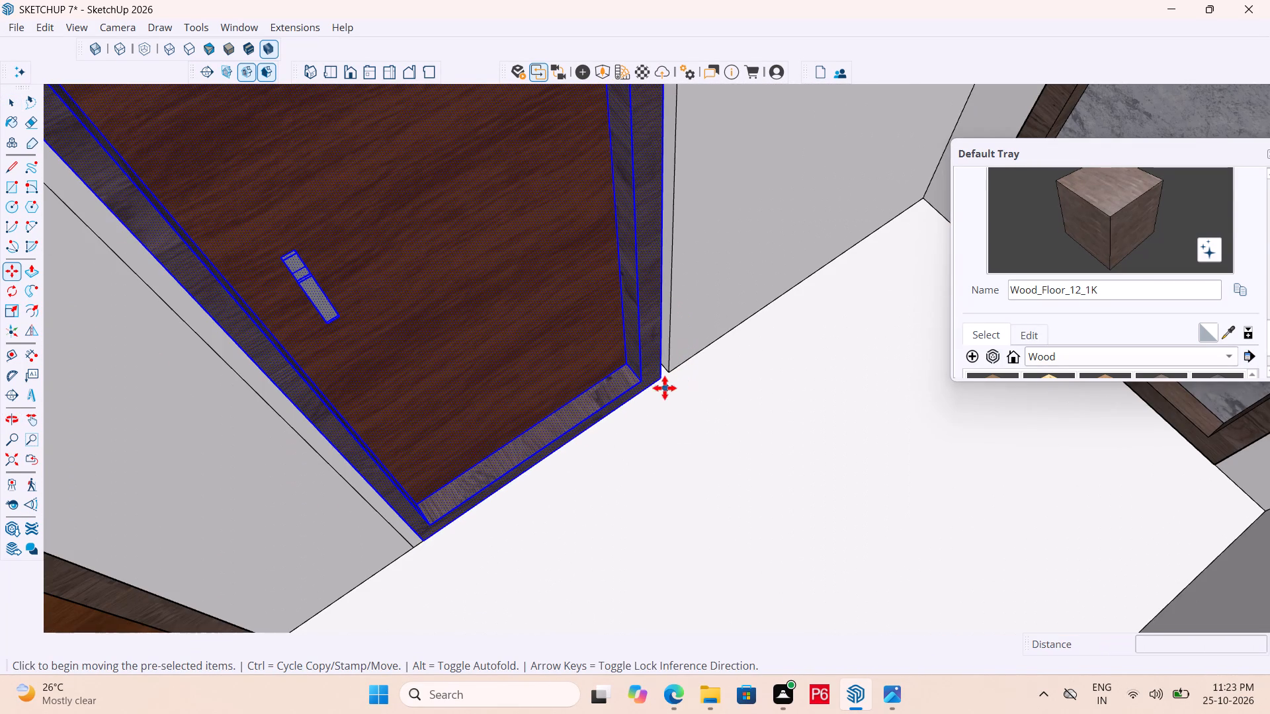
{"action": "left_click", "coordinate": [663, 383]}
{"action": "left_click", "coordinate": [672, 372]}
Examine the moved door's fit in its opening from the corridor and the adjoining room.
{"action": "scroll", "coordinate": [720, 352], "scroll_direction": "down", "scroll_amount": 4}
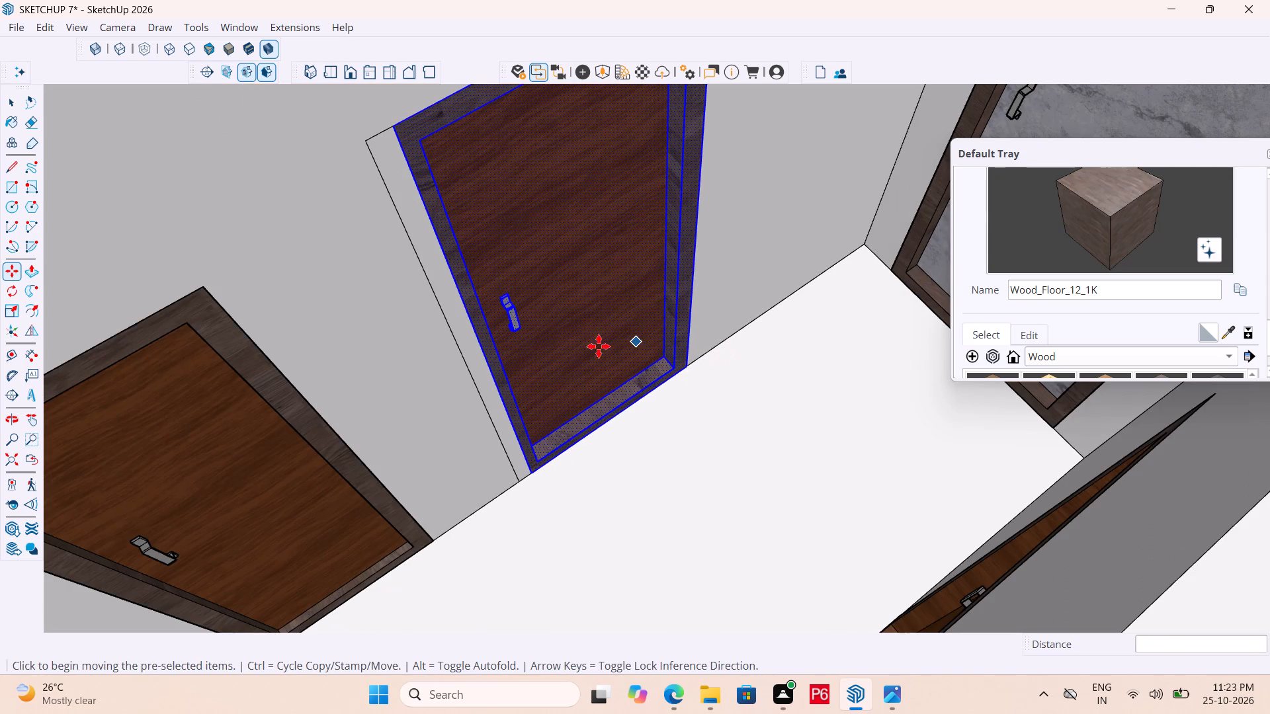
{"action": "scroll", "coordinate": [430, 354], "scroll_direction": "down", "scroll_amount": 4}
{"action": "middle_click_drag", "start_coordinate": [327, 413], "coordinate": [992, 338]}
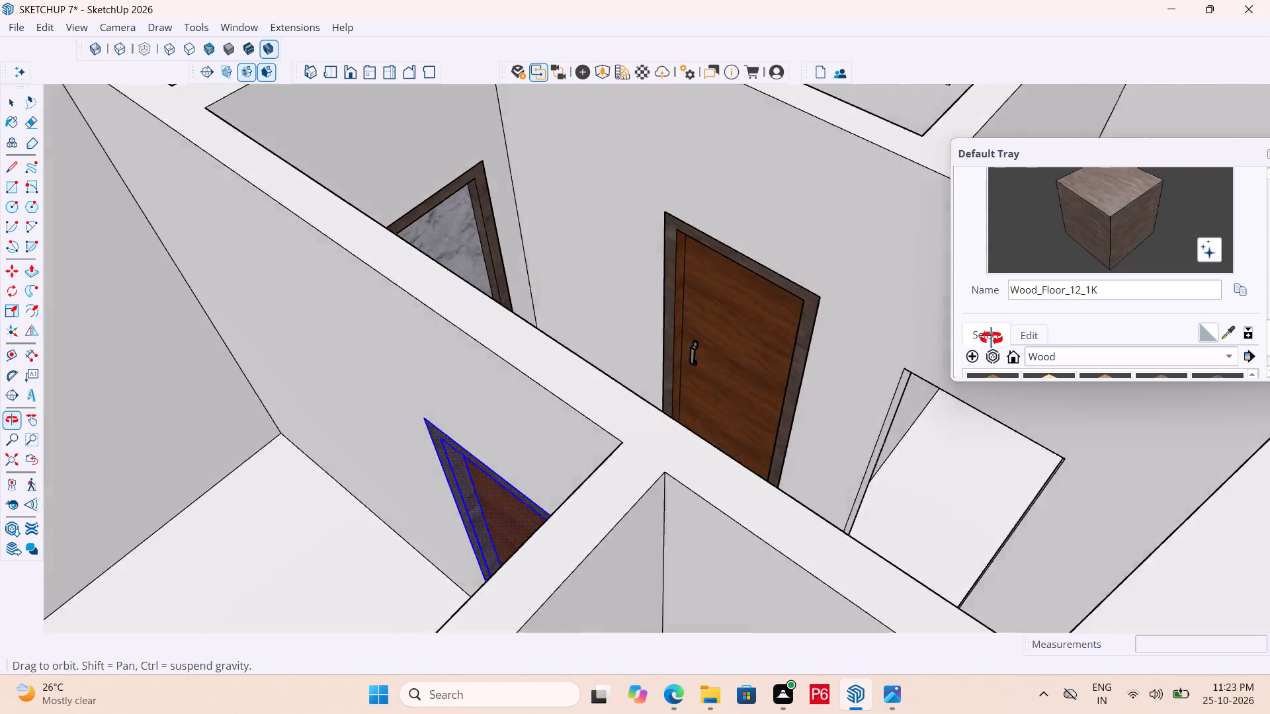
{"action": "middle_click_drag", "start_coordinate": [992, 338], "coordinate": [1086, 391]}
{"action": "middle_click_drag", "start_coordinate": [744, 530], "coordinate": [839, 469]}
{"action": "scroll", "coordinate": [699, 398], "scroll_direction": "down", "scroll_amount": 5}
{"action": "scroll", "coordinate": [645, 585], "scroll_direction": "up", "scroll_amount": 1}
{"action": "middle_click_drag", "start_coordinate": [700, 577], "coordinate": [763, 508]}
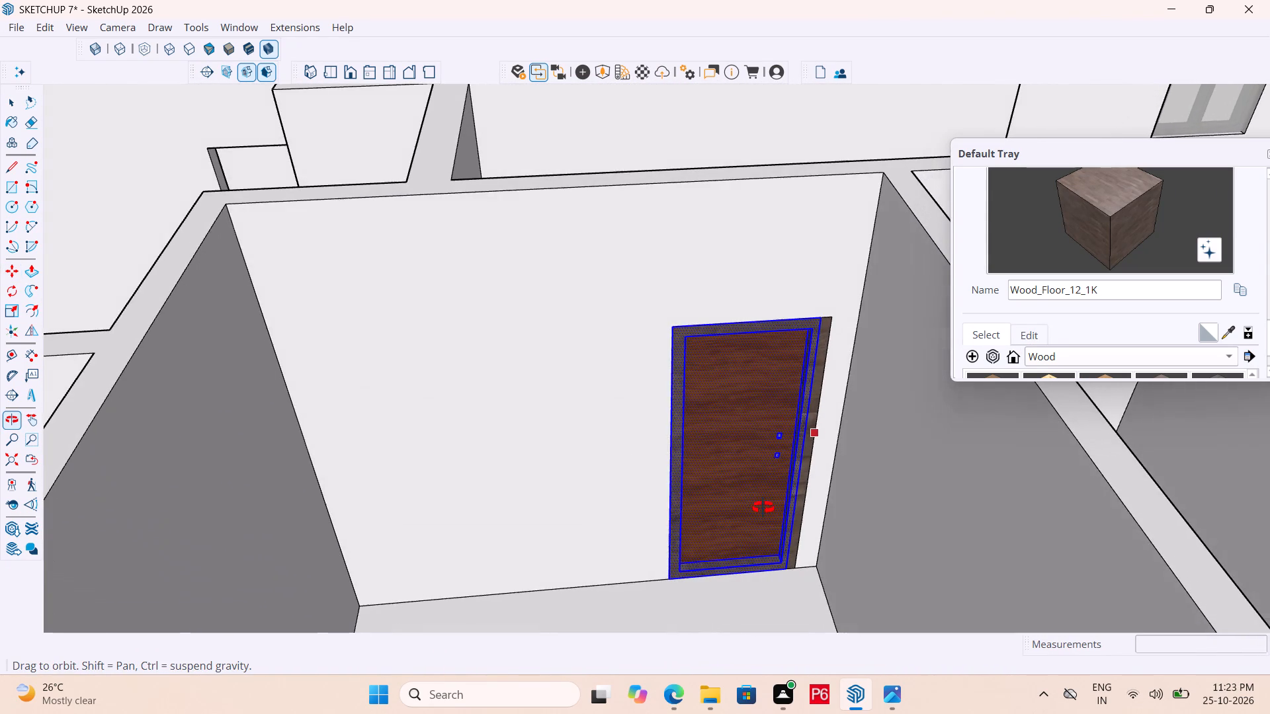
{"action": "middle_click_drag", "start_coordinate": [763, 508], "coordinate": [278, 606]}
{"action": "scroll", "coordinate": [673, 435], "scroll_direction": "down", "scroll_amount": 1}
{"action": "middle_click_drag", "start_coordinate": [637, 500], "coordinate": [256, 532]}
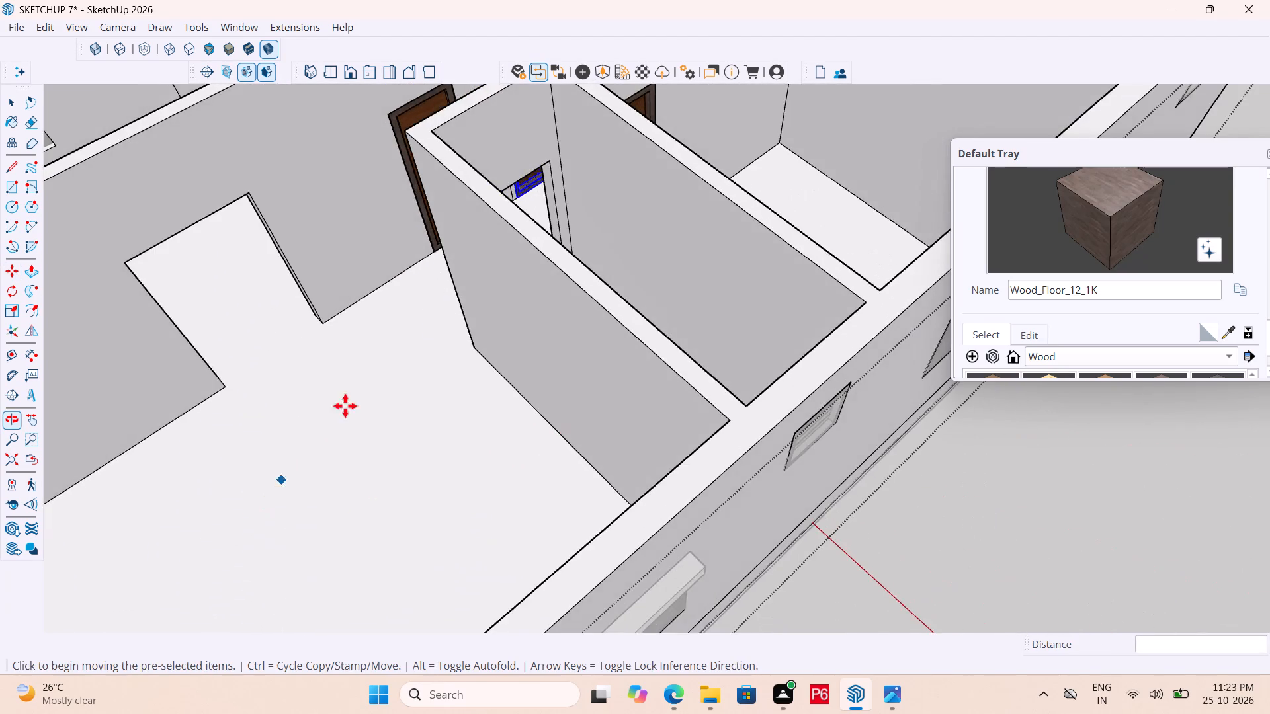
{"action": "scroll", "coordinate": [493, 417], "scroll_direction": "down", "scroll_amount": 5}
{"action": "scroll", "coordinate": [450, 189], "scroll_direction": "up", "scroll_amount": 17}
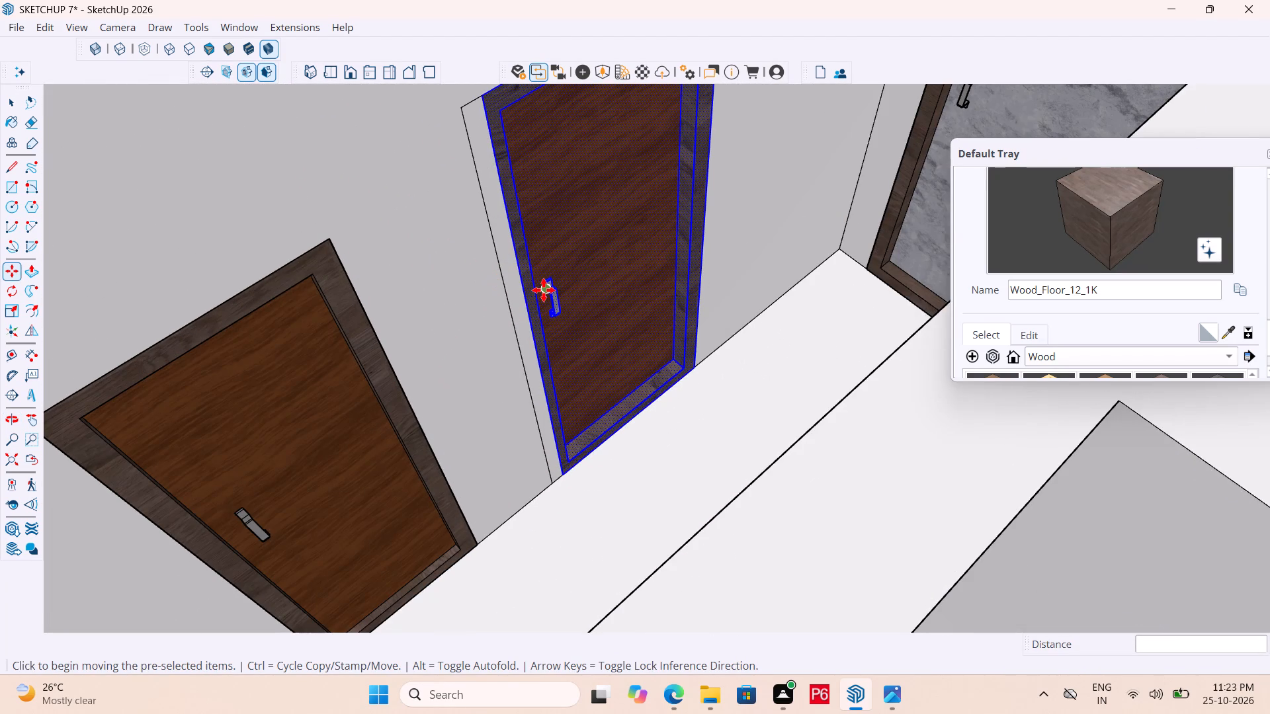
Make a group from the selected door panel, frame and pull handle.
{"action": "right_click", "coordinate": [673, 348]}
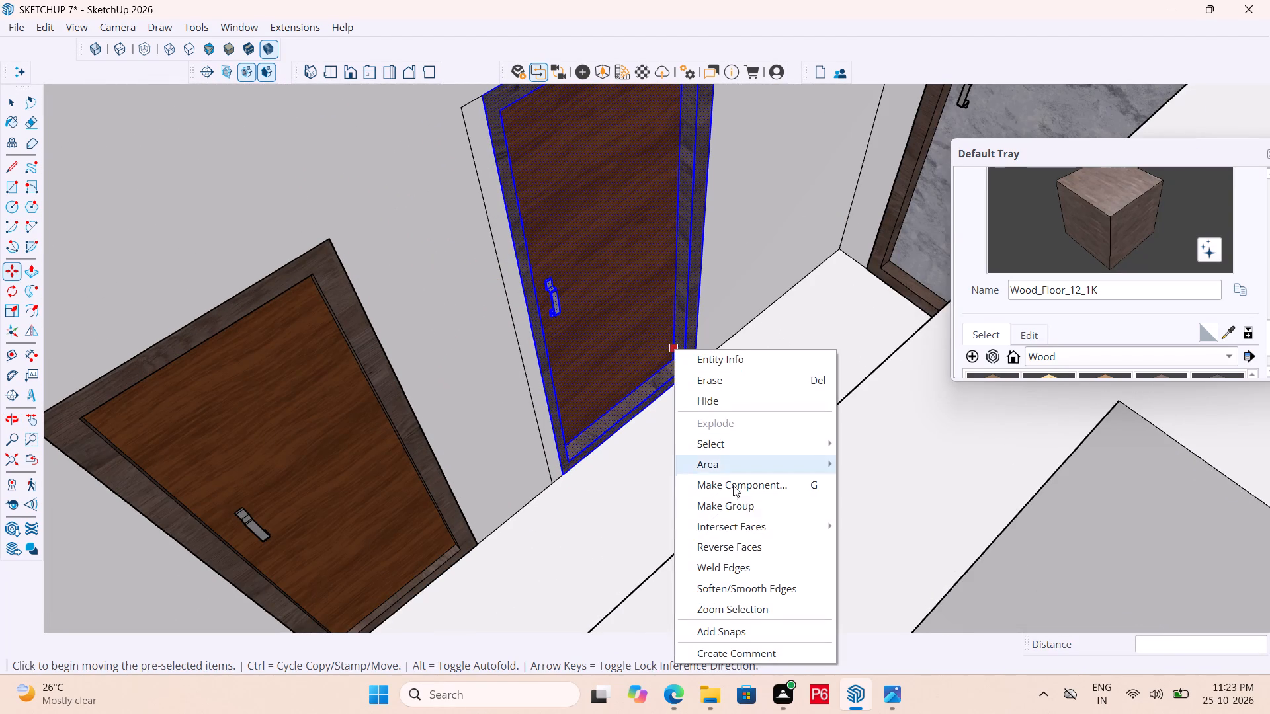
{"action": "left_click", "coordinate": [753, 510]}
{"action": "scroll", "coordinate": [510, 462], "scroll_direction": "down", "scroll_amount": 4}
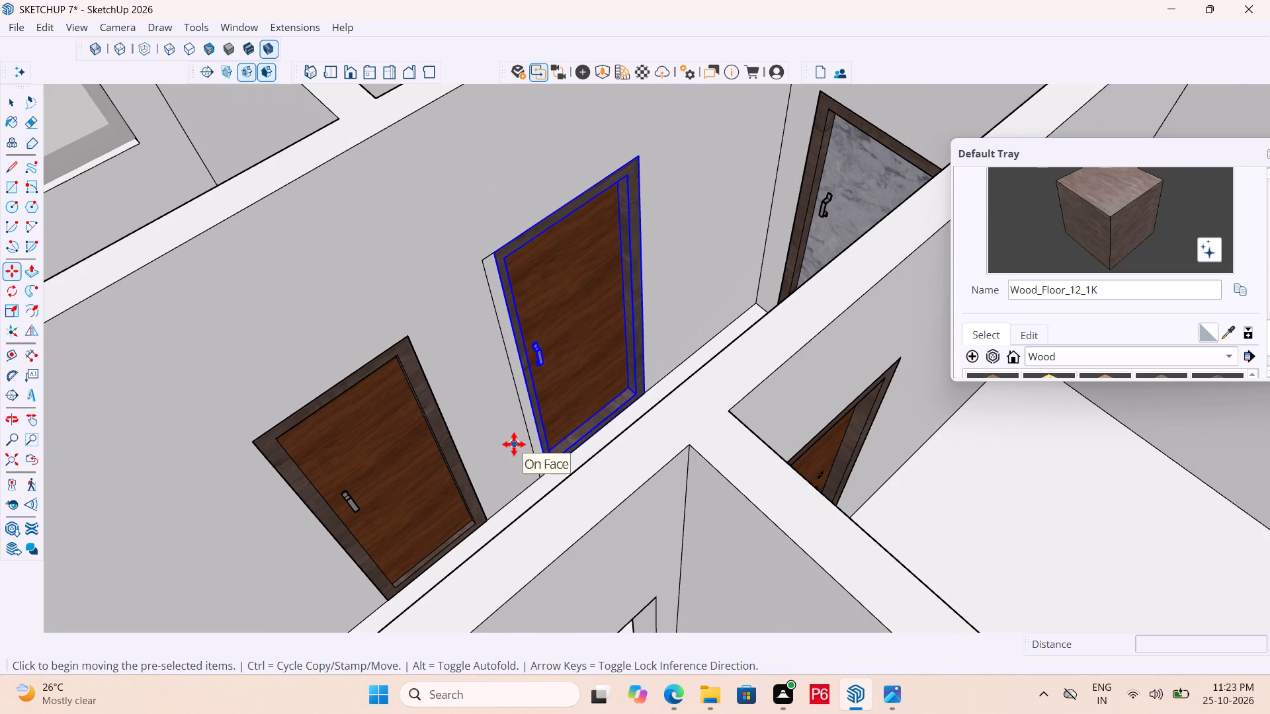
Save the house model and clear the door selection.
{"action": "key", "text": "ctrl+s"}
{"action": "key", "text": "ctrl+s"}
{"action": "key", "text": "ctrl+s"}
{"action": "key", "text": "ctrl+s"}
{"action": "key", "text": "space"}
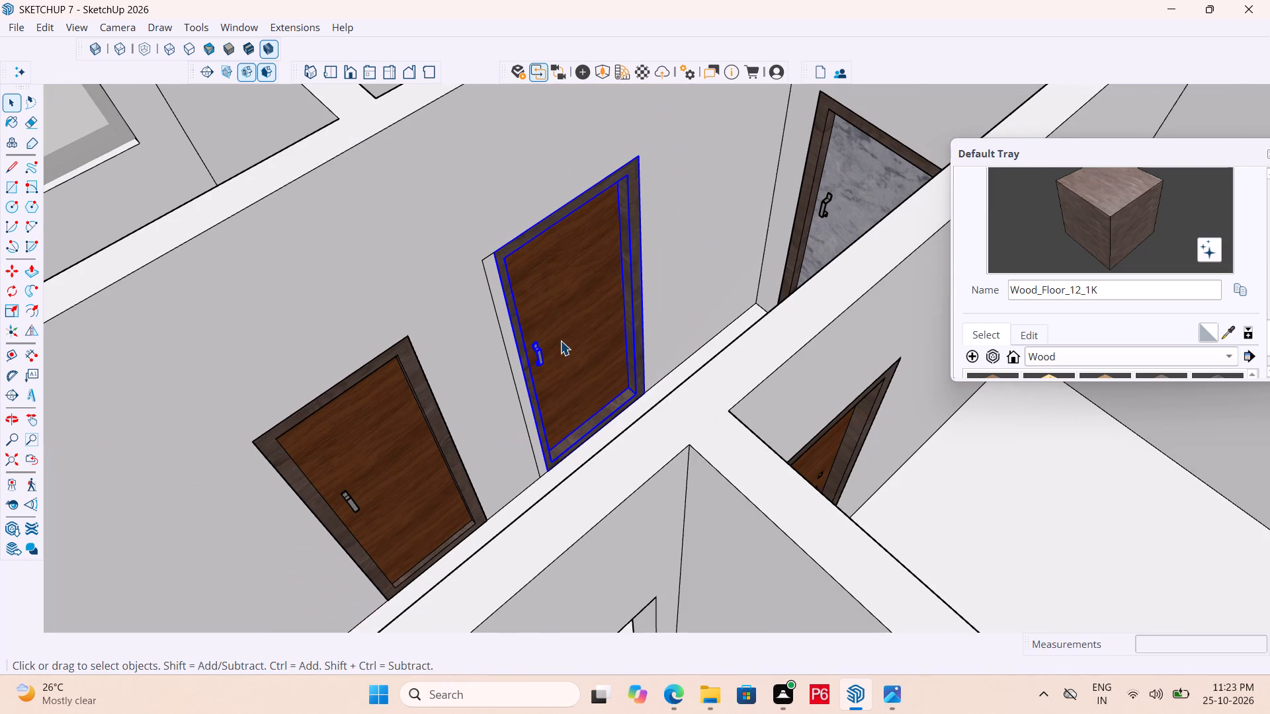
{"action": "left_click", "coordinate": [569, 315]}
{"action": "scroll", "coordinate": [569, 315], "scroll_direction": "down", "scroll_amount": 13}
{"action": "left_click", "coordinate": [862, 535]}
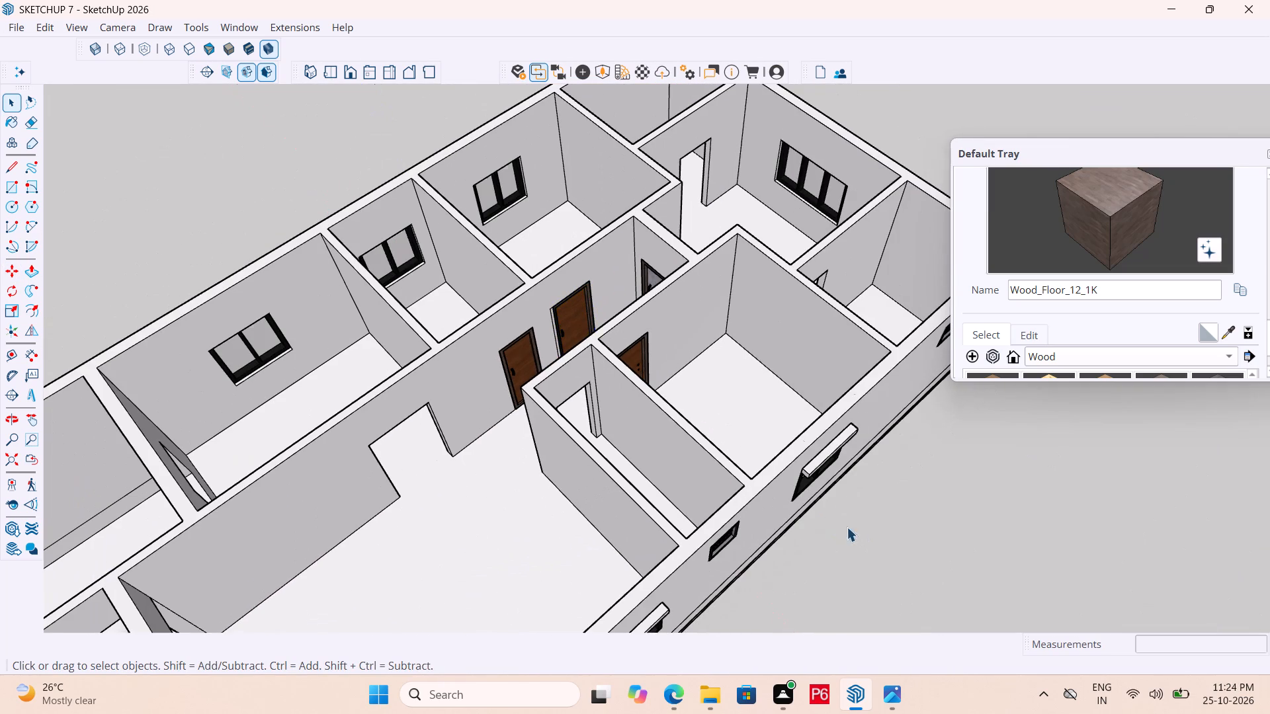
{"action": "key", "text": "ctrl+s"}
{"action": "key", "text": "ctrl+s"}
{"action": "key", "text": "ctrl+s"}
{"action": "key", "text": "ctrl+s"}
{"action": "key", "text": "ctrl+s"}
{"action": "key", "text": "ctrl+s"}
{"action": "key", "text": "ctrl+s"}
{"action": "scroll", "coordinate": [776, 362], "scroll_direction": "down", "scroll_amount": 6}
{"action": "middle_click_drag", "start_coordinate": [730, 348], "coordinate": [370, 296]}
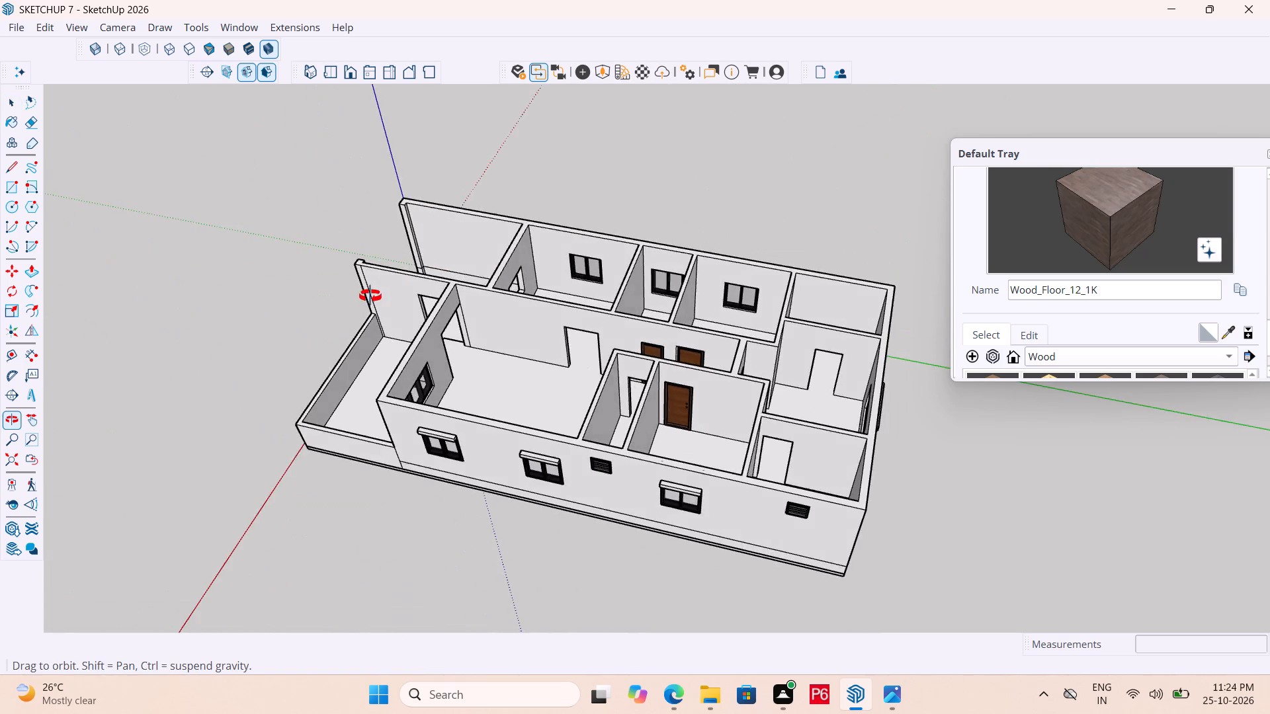
Copy the grouped wooden corridor door from its lower frame corner to the adjacent empty opening's lower corner, about 4' 6 3/4" away.
{"action": "middle_click_drag", "start_coordinate": [370, 296], "coordinate": [1089, 350]}
{"action": "middle_click_drag", "start_coordinate": [480, 338], "coordinate": [820, 337]}
{"action": "scroll", "coordinate": [553, 297], "scroll_direction": "up", "scroll_amount": 4}
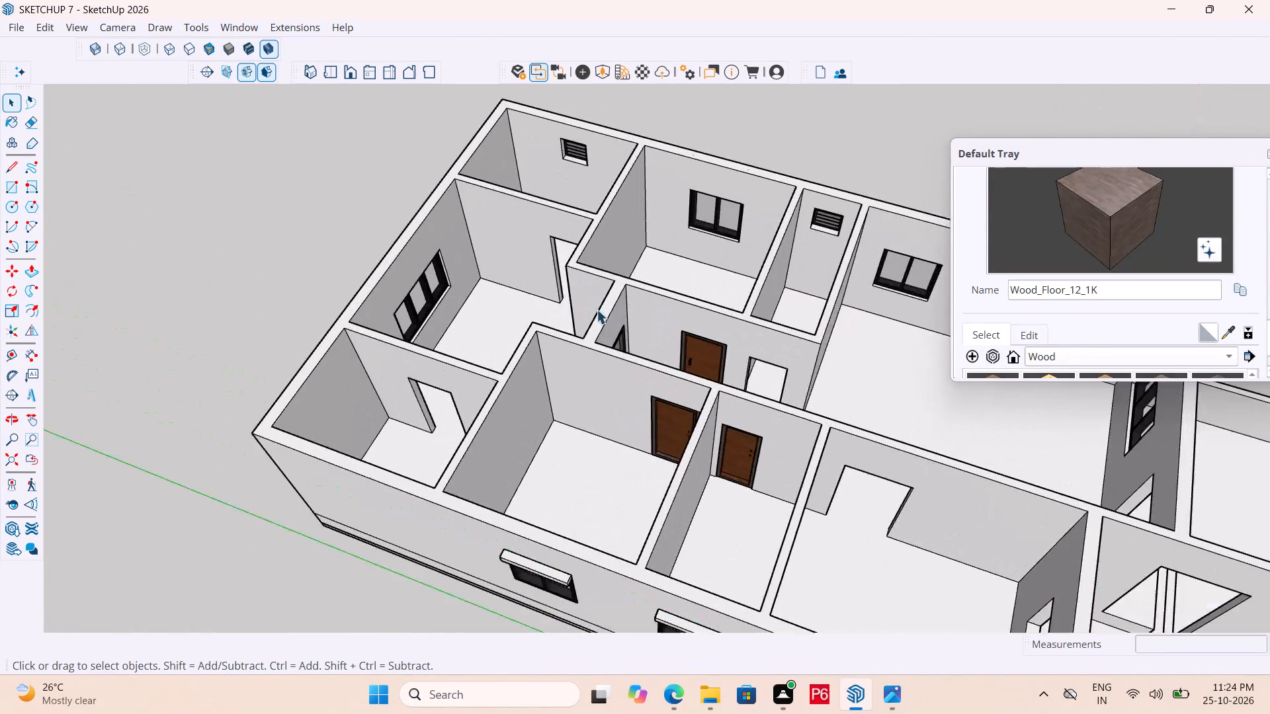
{"action": "scroll", "coordinate": [597, 309], "scroll_direction": "up", "scroll_amount": 2}
{"action": "middle_click_drag", "start_coordinate": [644, 398], "coordinate": [746, 489]}
{"action": "scroll", "coordinate": [780, 383], "scroll_direction": "up", "scroll_amount": 9}
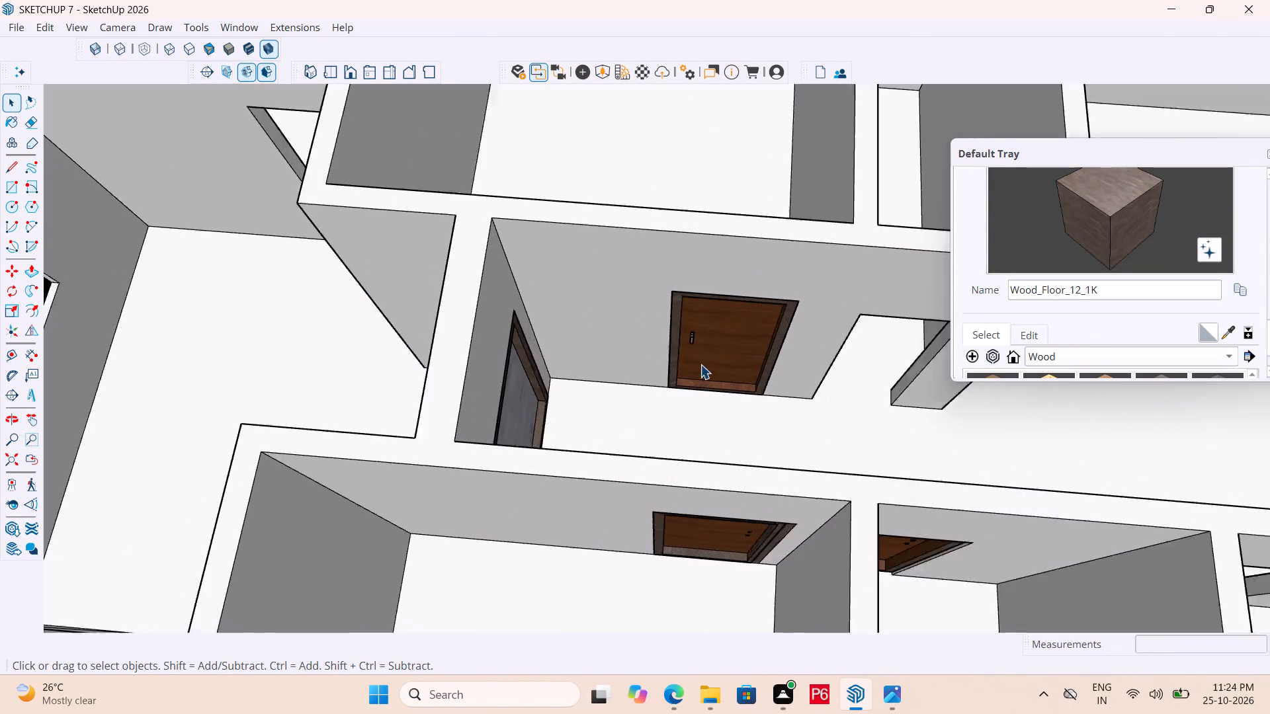
{"action": "scroll", "coordinate": [700, 364], "scroll_direction": "up", "scroll_amount": 2}
{"action": "left_click_drag", "start_coordinate": [716, 344], "coordinate": [712, 359]}
{"action": "scroll", "coordinate": [353, 374], "scroll_direction": "down", "scroll_amount": 5}
{"action": "double_click", "coordinate": [652, 352]}
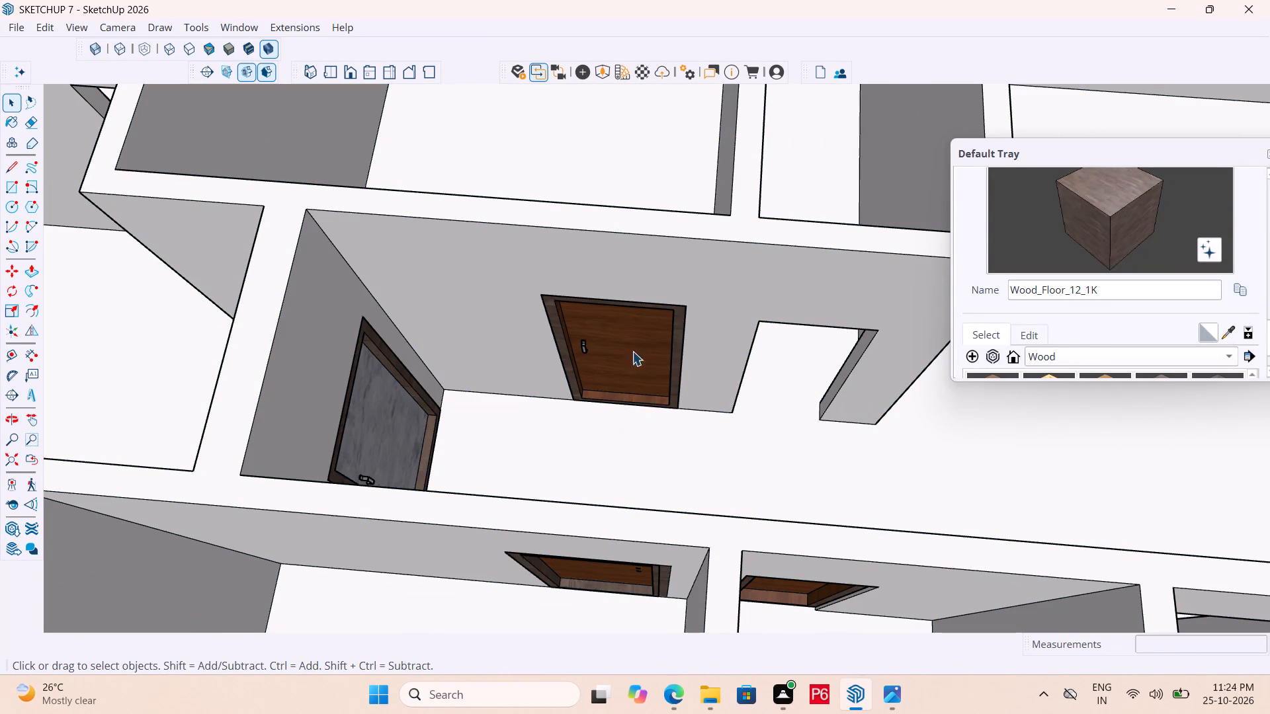
{"action": "left_click", "coordinate": [595, 344]}
{"action": "middle_click_drag", "start_coordinate": [691, 435], "coordinate": [772, 391]}
{"action": "scroll", "coordinate": [379, 534], "scroll_direction": "down", "scroll_amount": 6}
{"action": "middle_click_drag", "start_coordinate": [540, 471], "coordinate": [667, 426]}
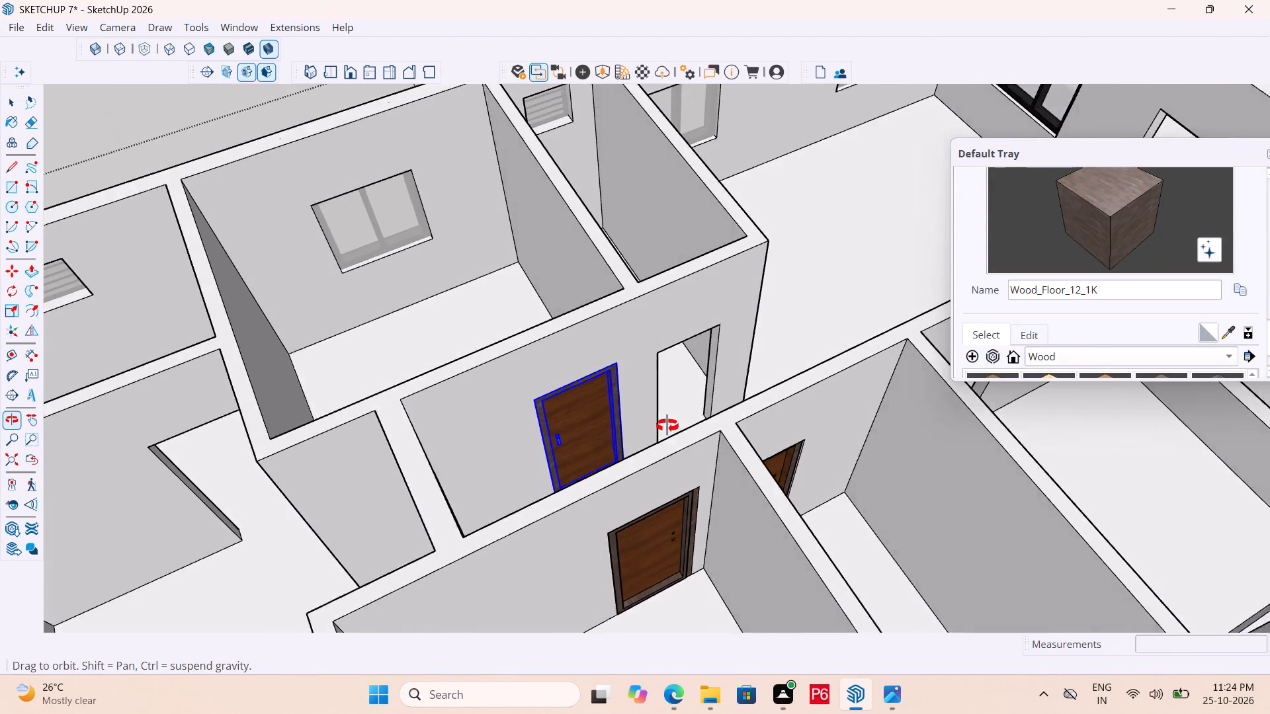
{"action": "middle_click_drag", "start_coordinate": [667, 426], "coordinate": [666, 426]}
{"action": "scroll", "coordinate": [639, 424], "scroll_direction": "up", "scroll_amount": 7}
{"action": "middle_click", "coordinate": [572, 452]}
{"action": "key", "text": "m"}
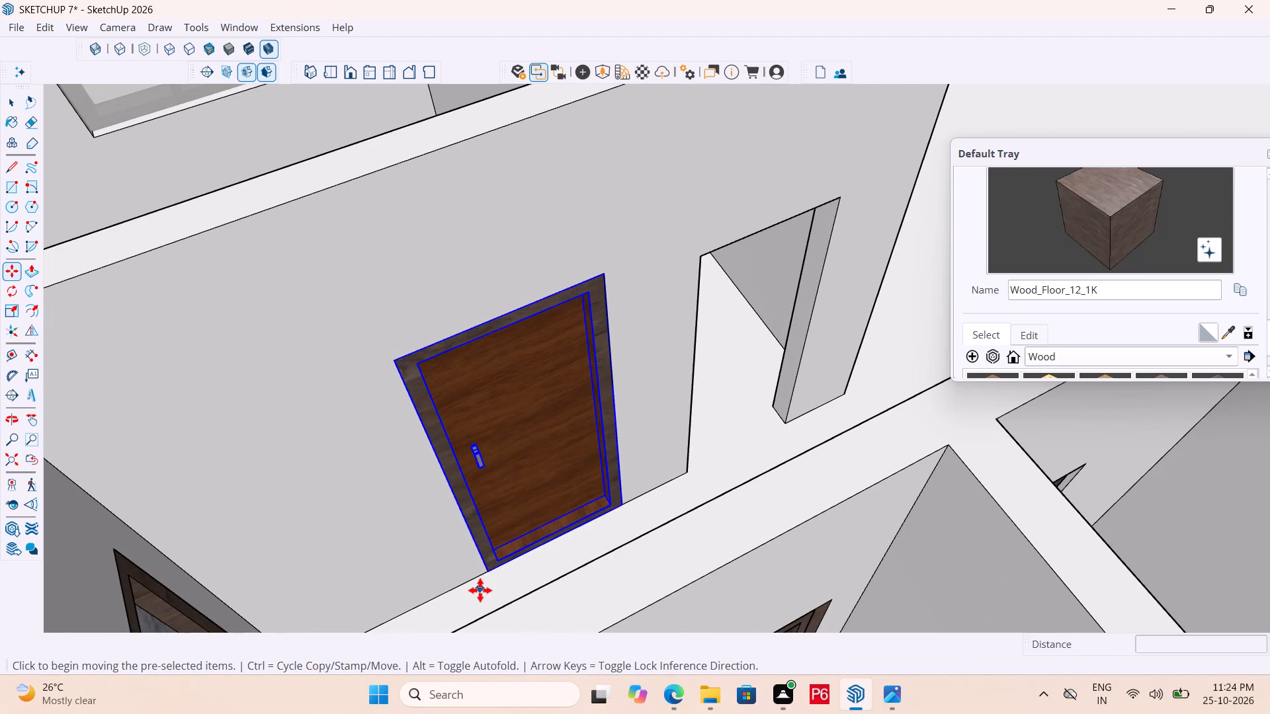
{"action": "left_click", "coordinate": [487, 572]}
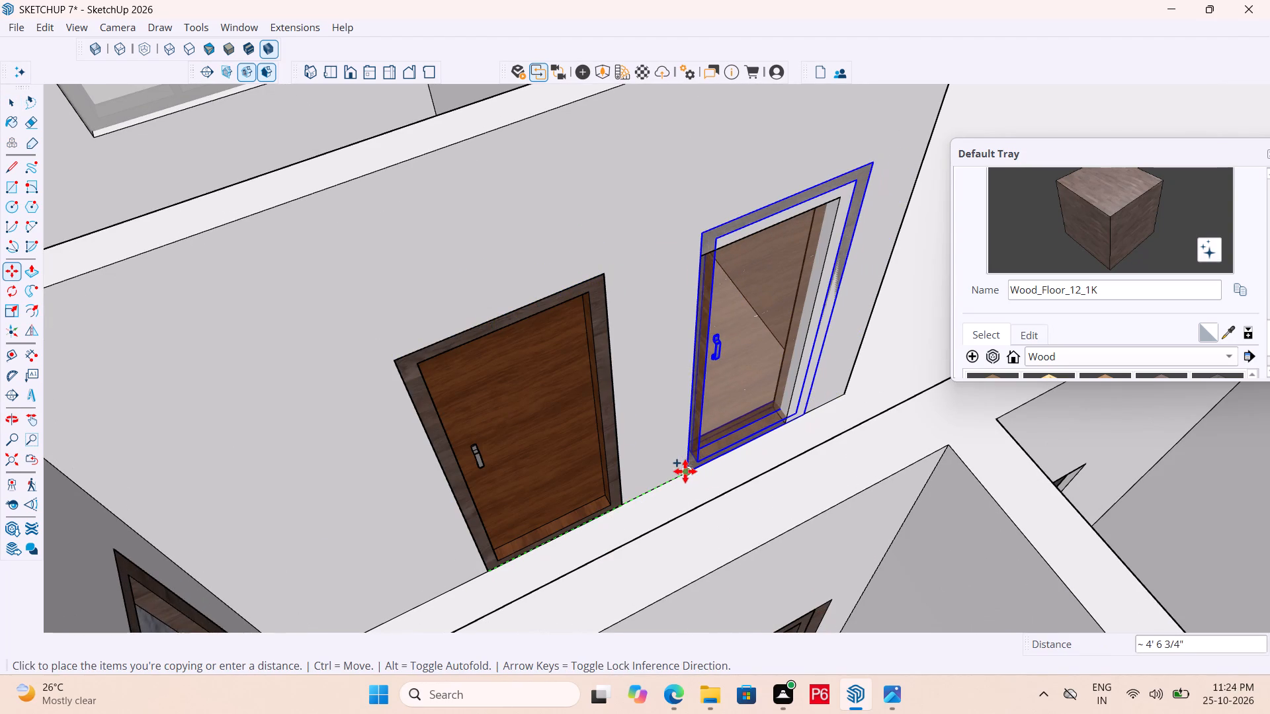
{"action": "left_click", "coordinate": [695, 477]}
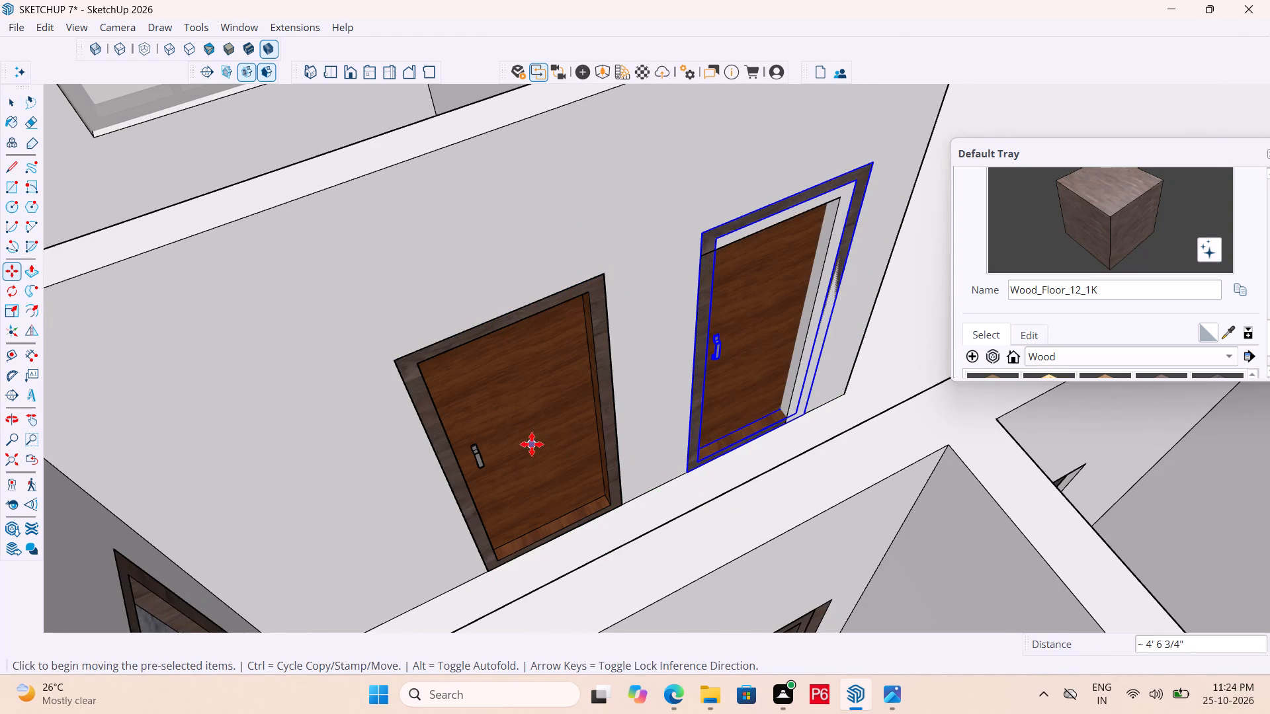
Scale the copied door to about 0.93 in height and 0.82 in width to fit the narrower opening.
{"action": "middle_click_drag", "start_coordinate": [532, 446], "coordinate": [472, 450]}
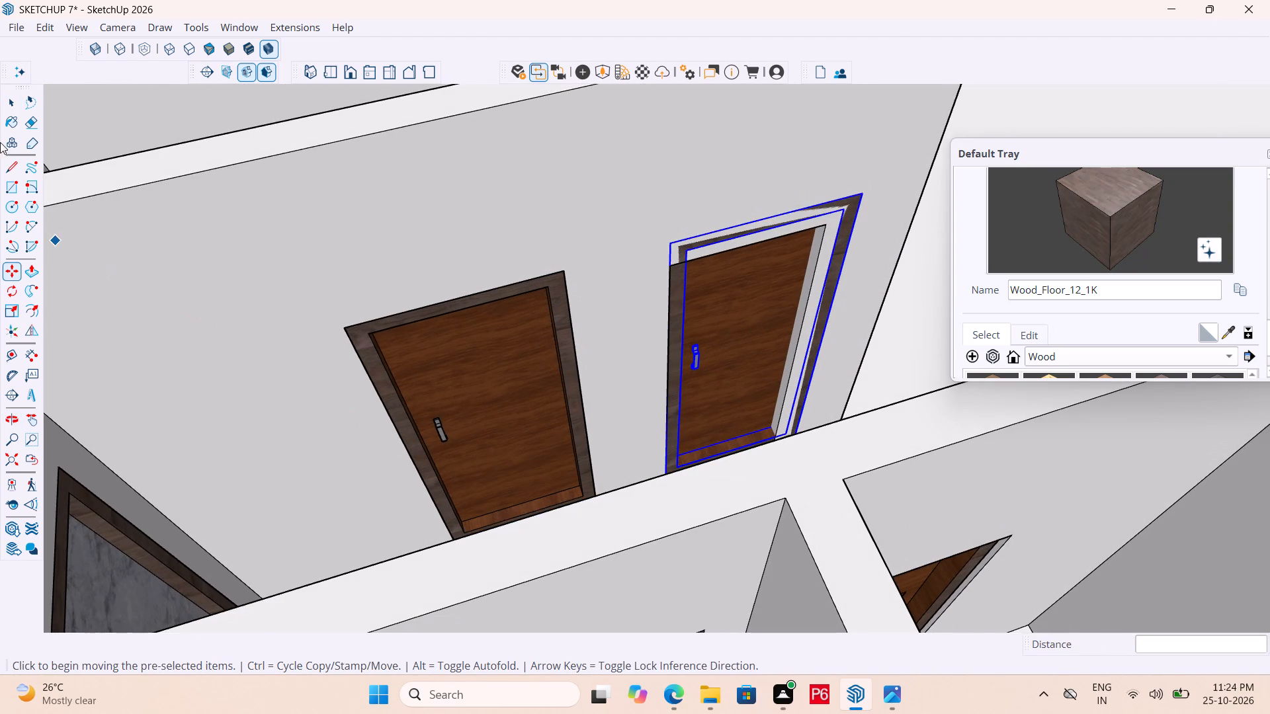
{"action": "left_click", "coordinate": [14, 309]}
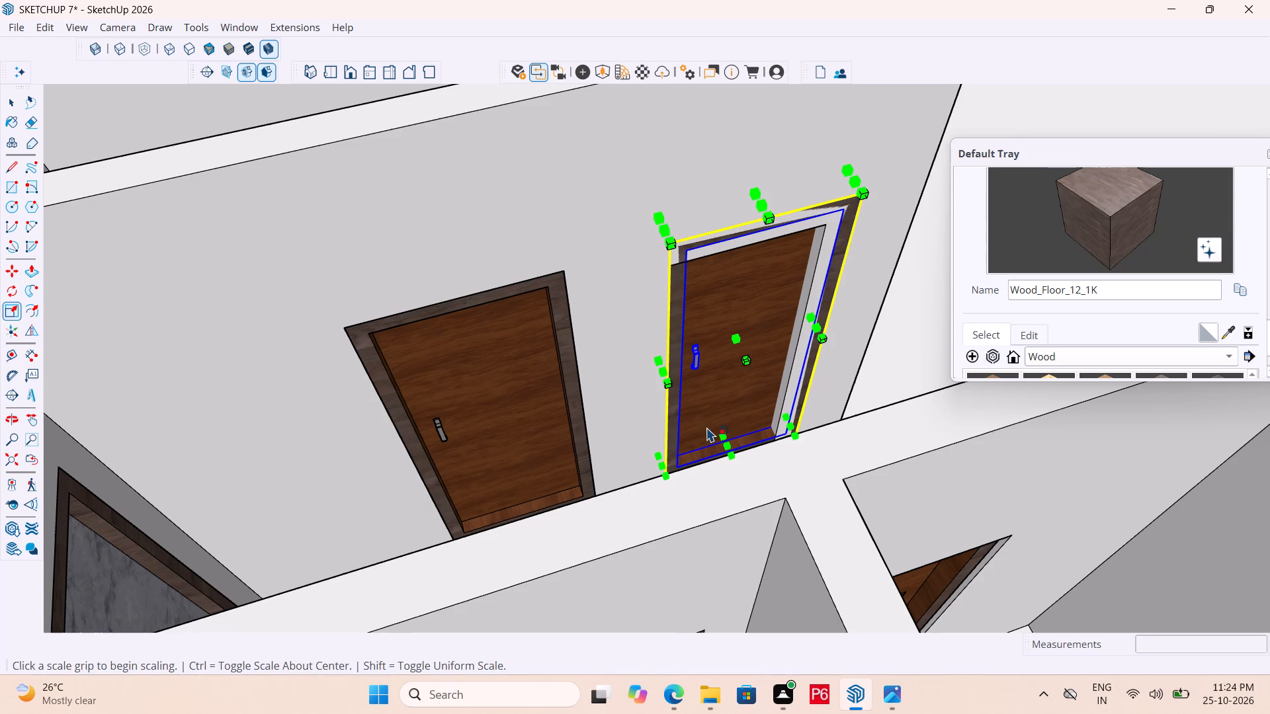
{"action": "middle_click_drag", "start_coordinate": [708, 403], "coordinate": [561, 421]}
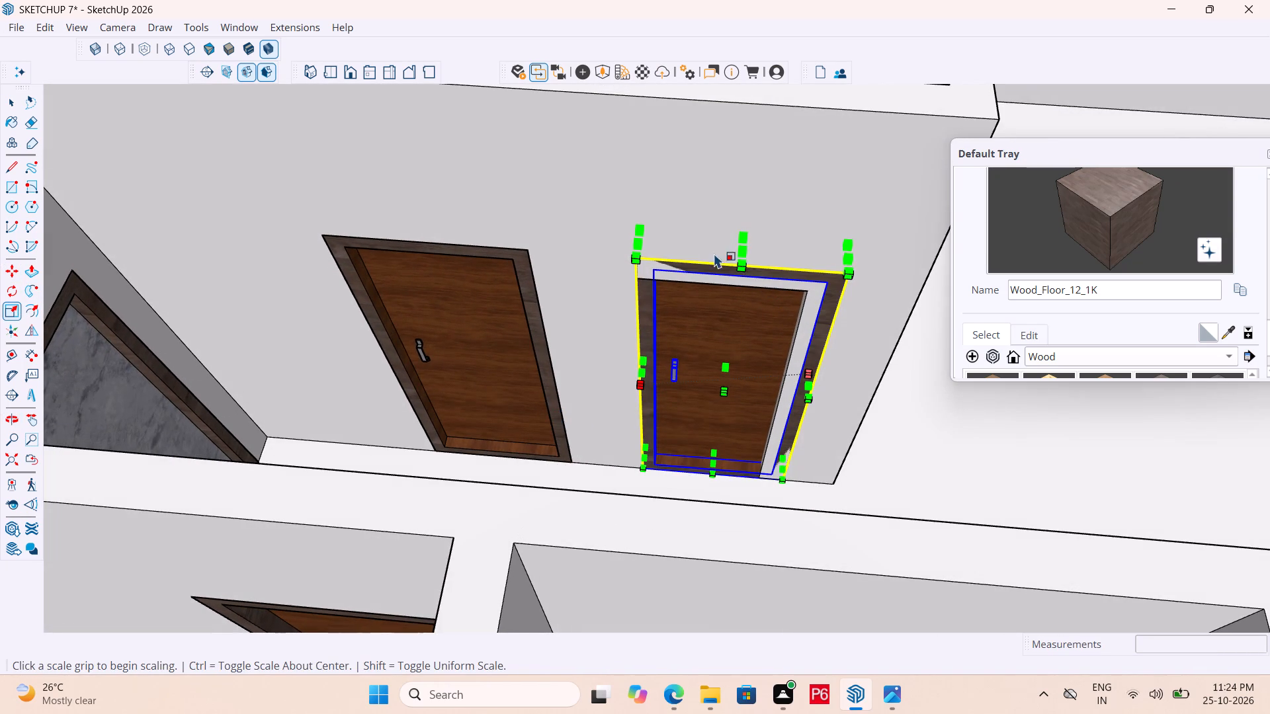
{"action": "left_click", "coordinate": [740, 253]}
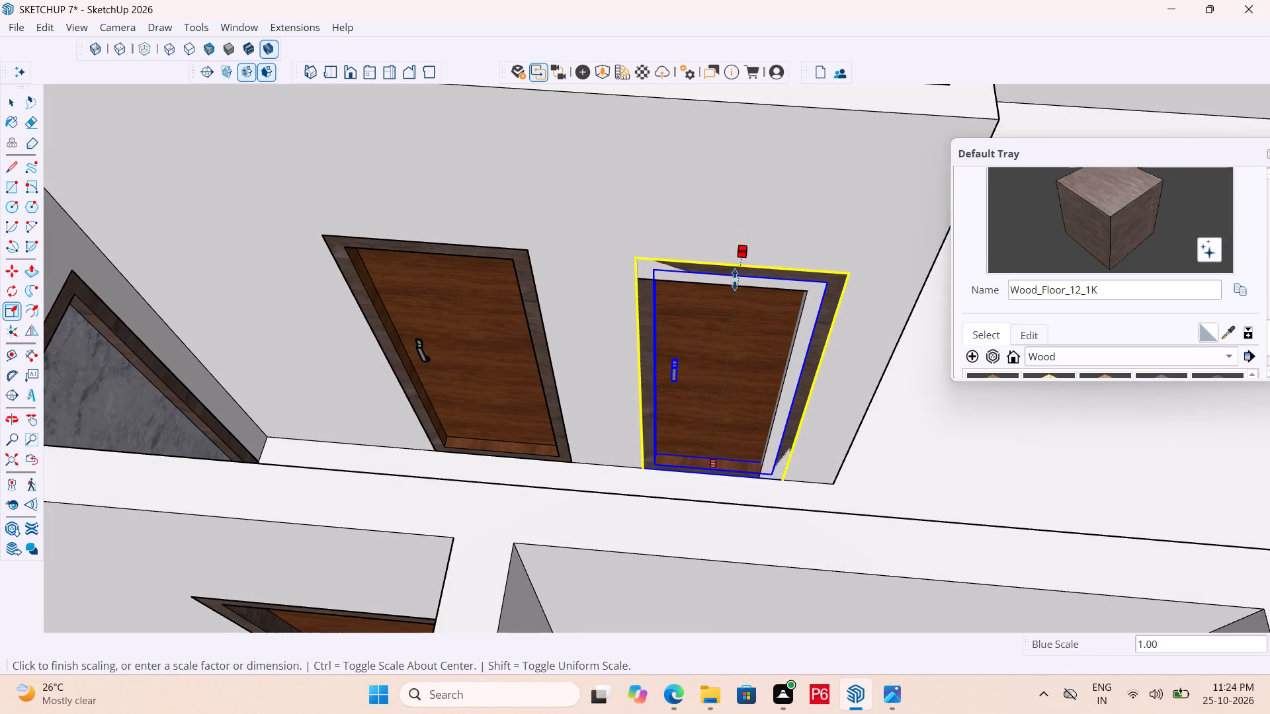
{"action": "left_click", "coordinate": [727, 285]}
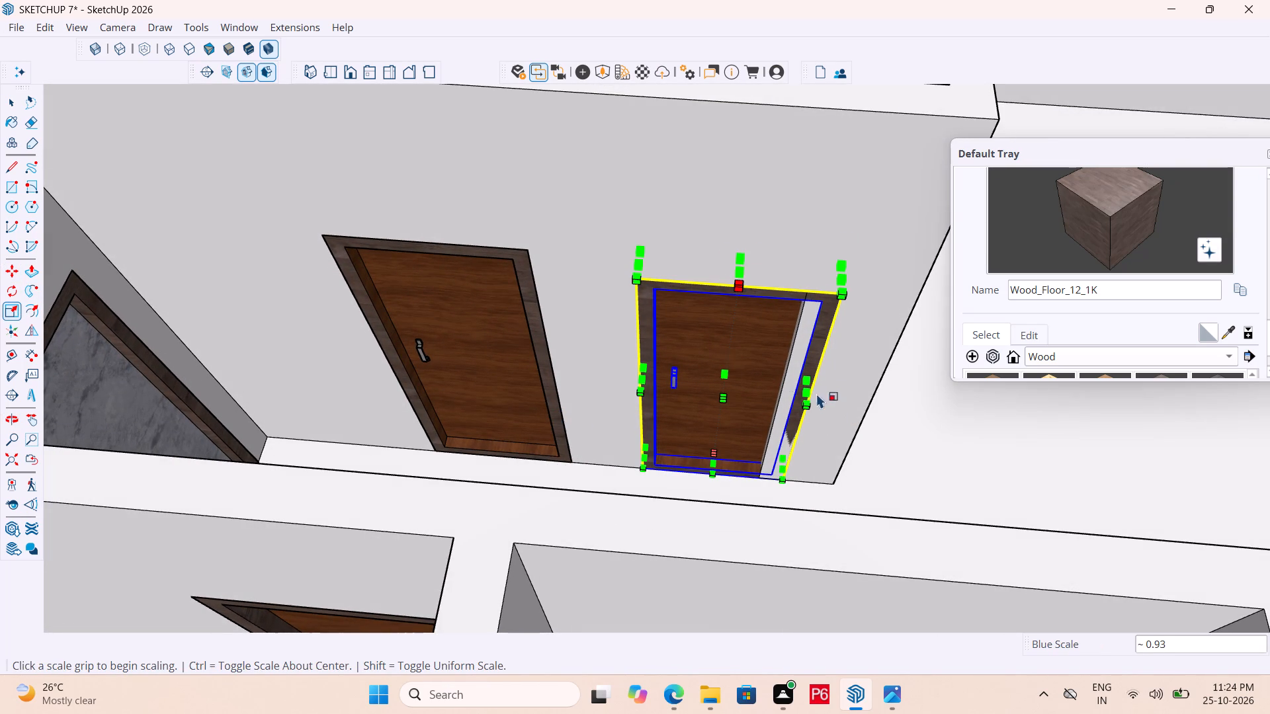
{"action": "left_click", "coordinate": [805, 394]}
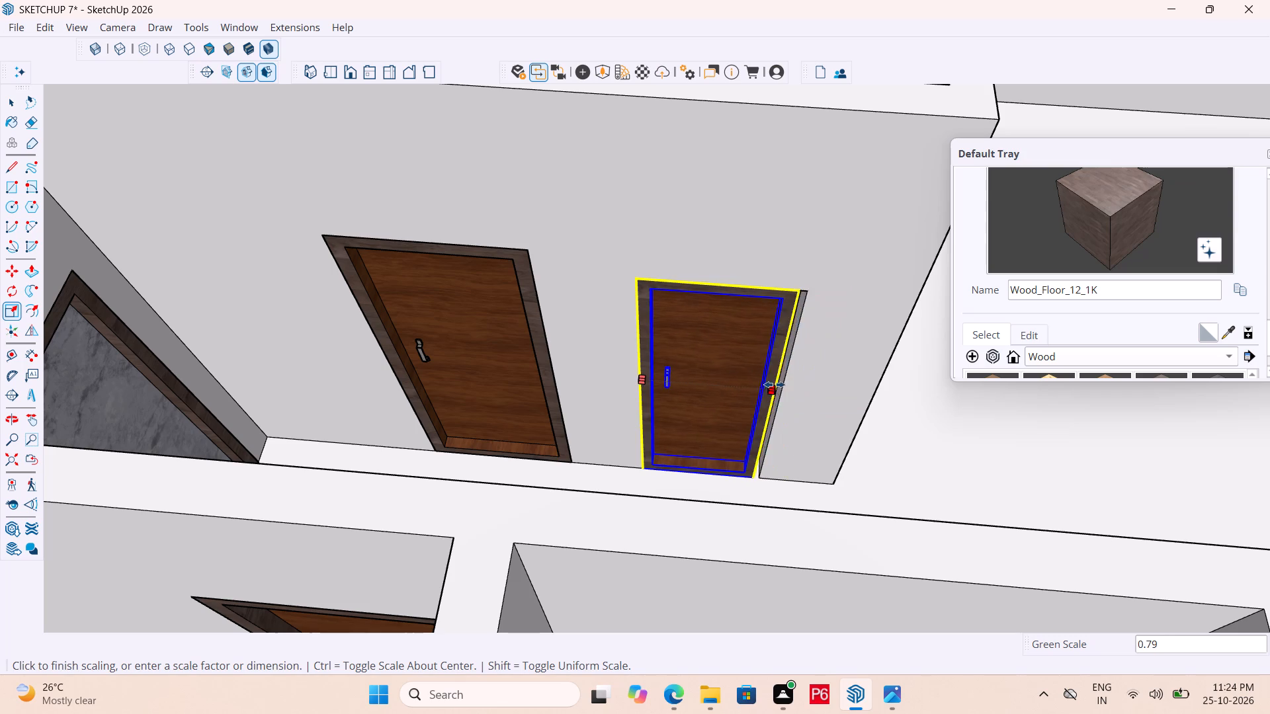
{"action": "middle_click_drag", "start_coordinate": [784, 385], "coordinate": [773, 358]}
{"action": "left_click", "coordinate": [779, 380]}
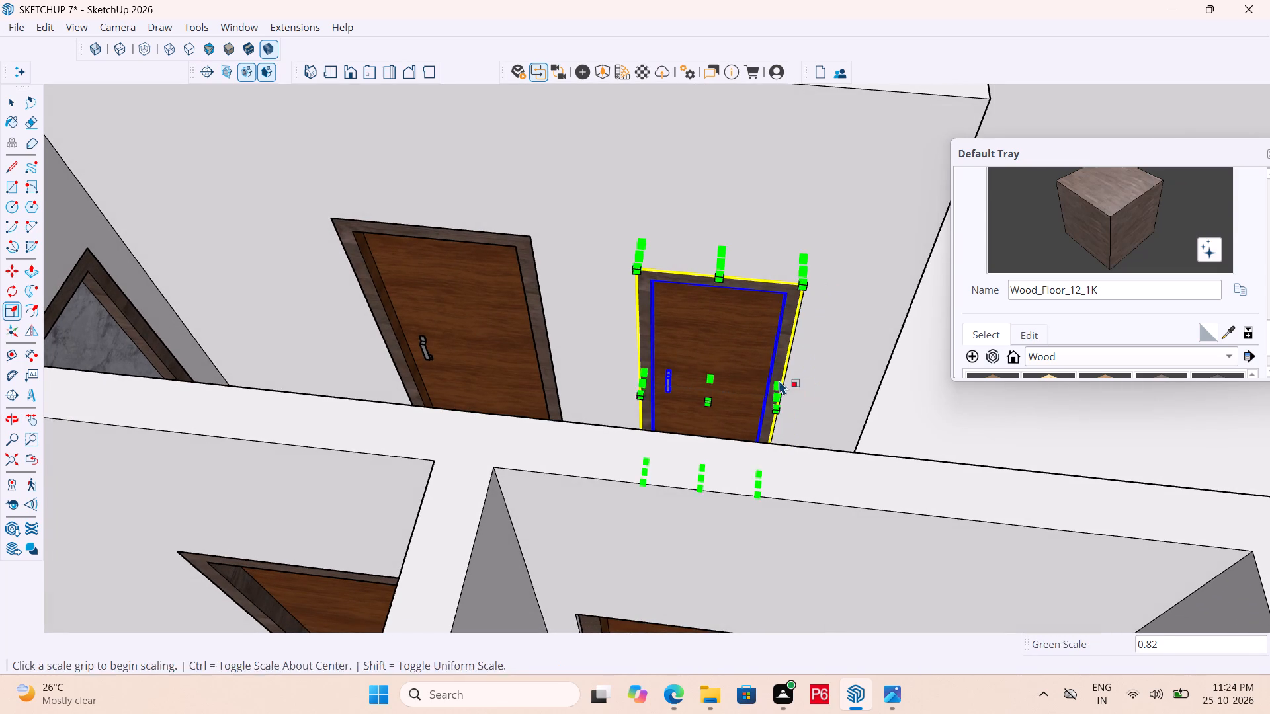
Save the house model and clear the copied door's selection.
{"action": "middle_click_drag", "start_coordinate": [799, 397], "coordinate": [1003, 428]}
{"action": "key", "text": "ctrl+s"}
{"action": "key", "text": "ctrl+s"}
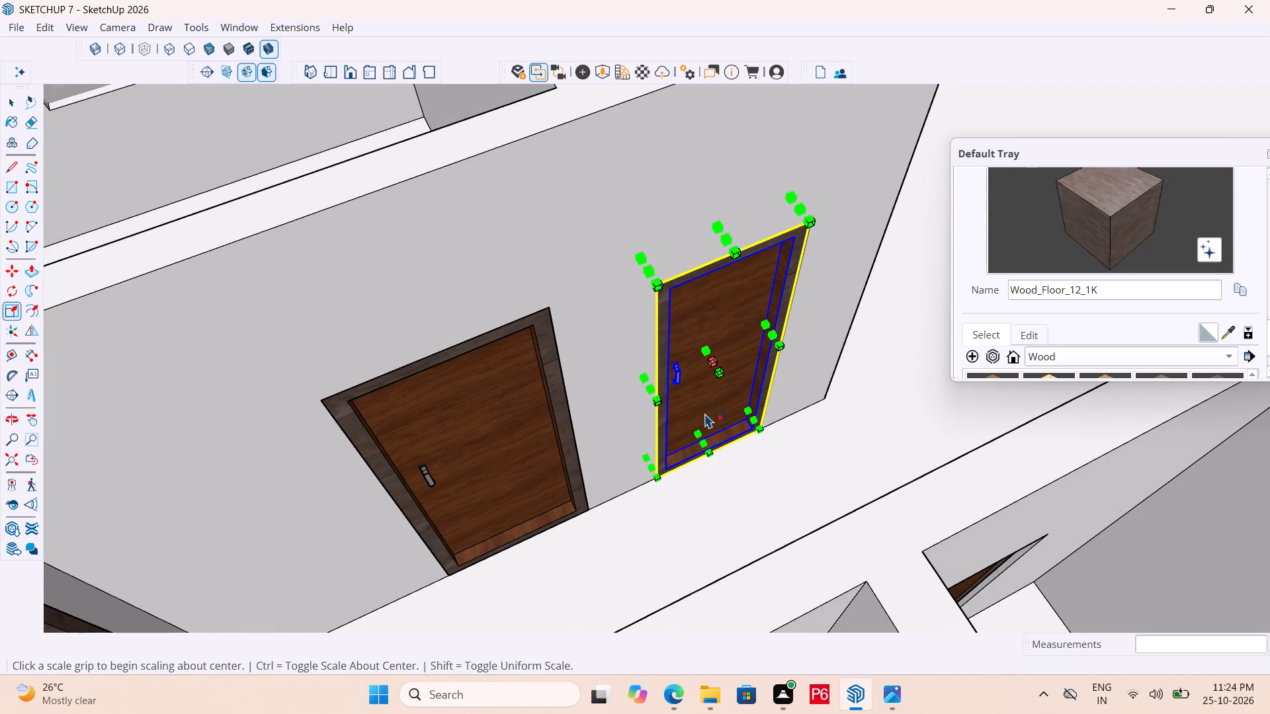
{"action": "key", "text": "ctrl+s"}
{"action": "key", "text": "ctrl+s"}
{"action": "key", "text": "ctrl+s"}
{"action": "scroll", "coordinate": [562, 411], "scroll_direction": "down", "scroll_amount": 18}
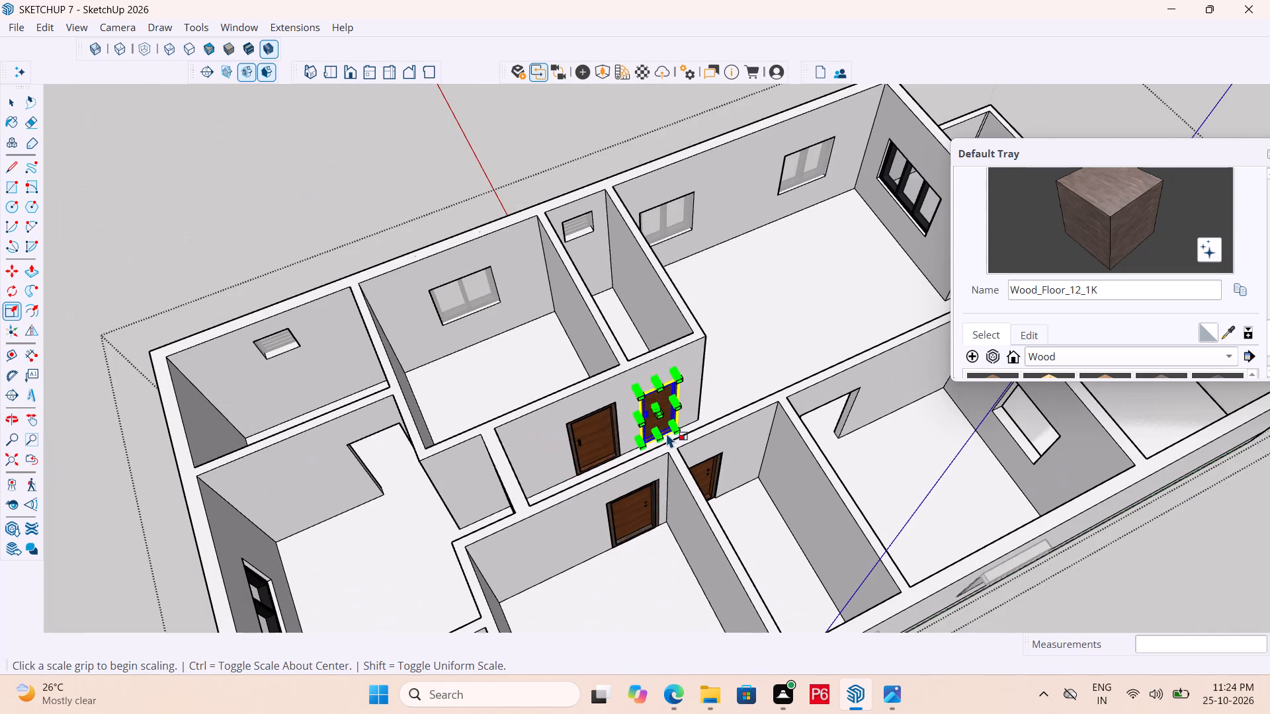
{"action": "left_click", "coordinate": [396, 141]}
{"action": "key", "text": "space"}
{"action": "left_click", "coordinate": [440, 180]}
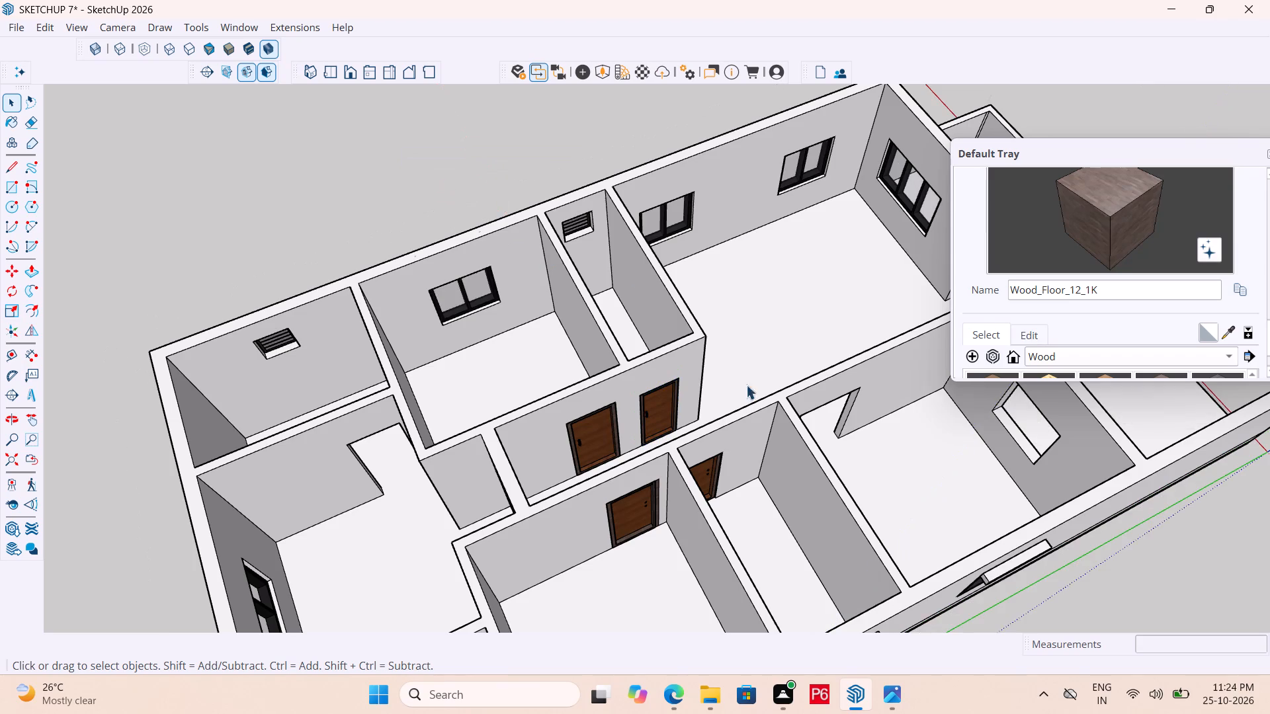
Check the fitted wooden doors along the corridor and save the house model.
{"action": "scroll", "coordinate": [759, 399], "scroll_direction": "up", "scroll_amount": 5}
{"action": "scroll", "coordinate": [519, 440], "scroll_direction": "up", "scroll_amount": 2}
{"action": "middle_click_drag", "start_coordinate": [493, 387], "coordinate": [253, 292]}
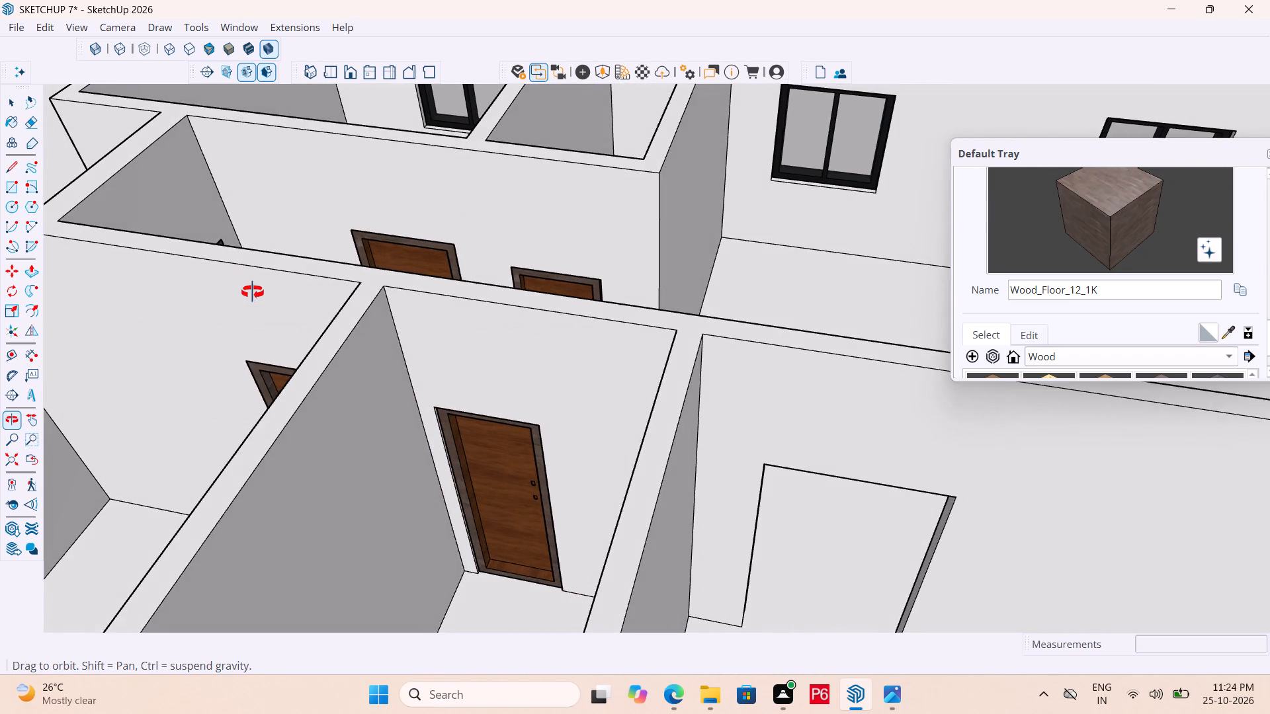
{"action": "middle_click_drag", "start_coordinate": [253, 292], "coordinate": [443, 313]}
{"action": "middle_click_drag", "start_coordinate": [445, 313], "coordinate": [421, 313]}
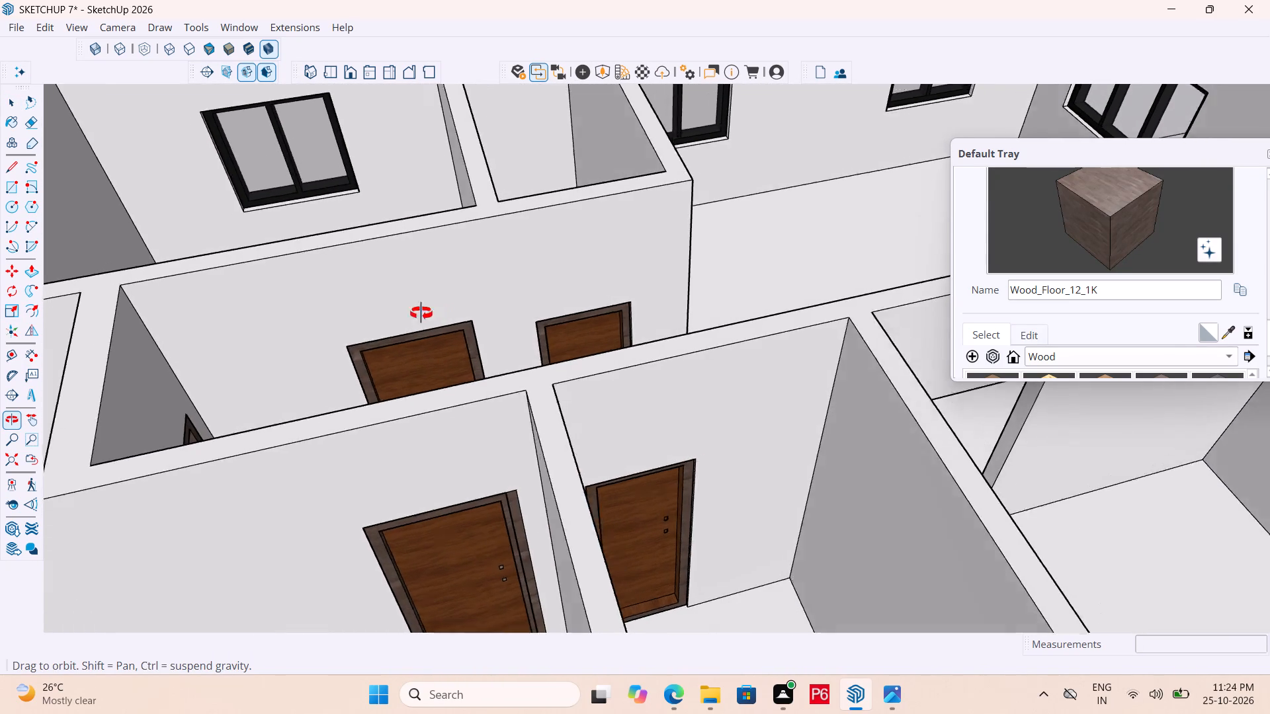
{"action": "middle_click_drag", "start_coordinate": [421, 313], "coordinate": [524, 349]}
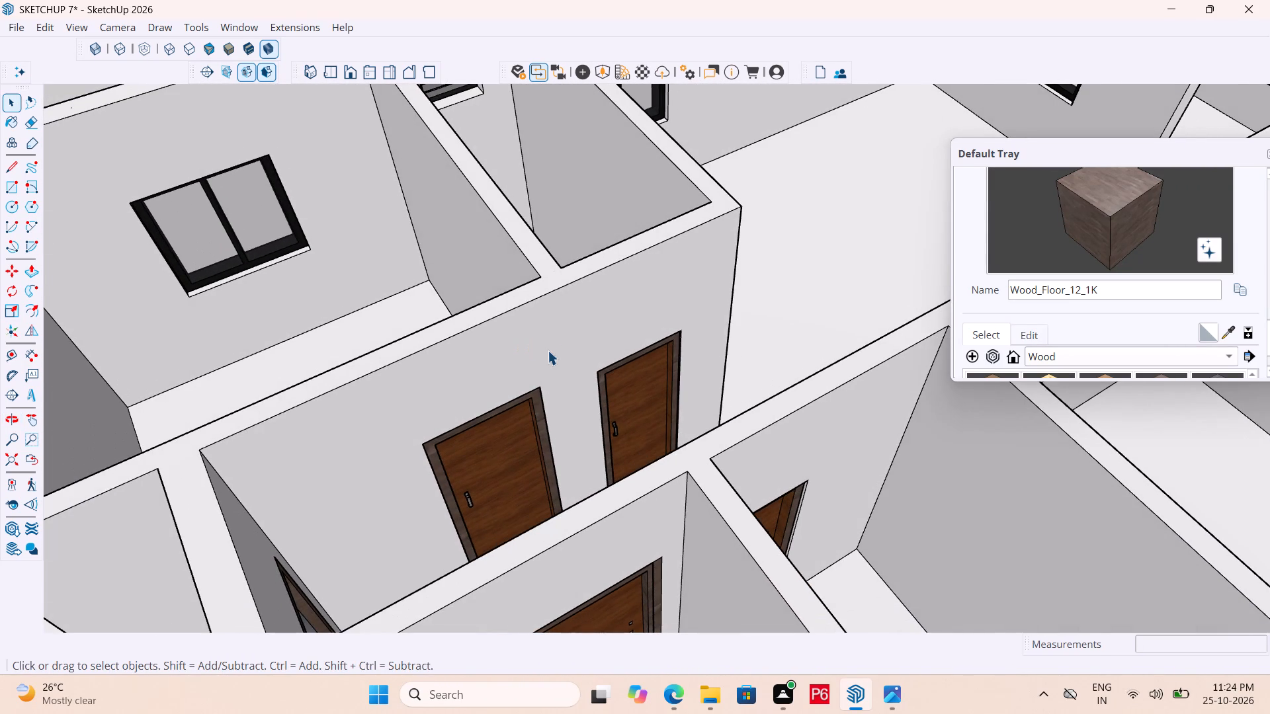
{"action": "key", "text": "ctrl+s"}
{"action": "key", "text": "ctrl+s"}
{"action": "key", "text": "ctrl+s"}
{"action": "key", "text": "ctrl+s"}
{"action": "key", "text": "ctrl+s"}
Examine the louvred window, the overall room layout and the marble-panelled door at the corridor's end.
{"action": "scroll", "coordinate": [704, 320], "scroll_direction": "down", "scroll_amount": 4}
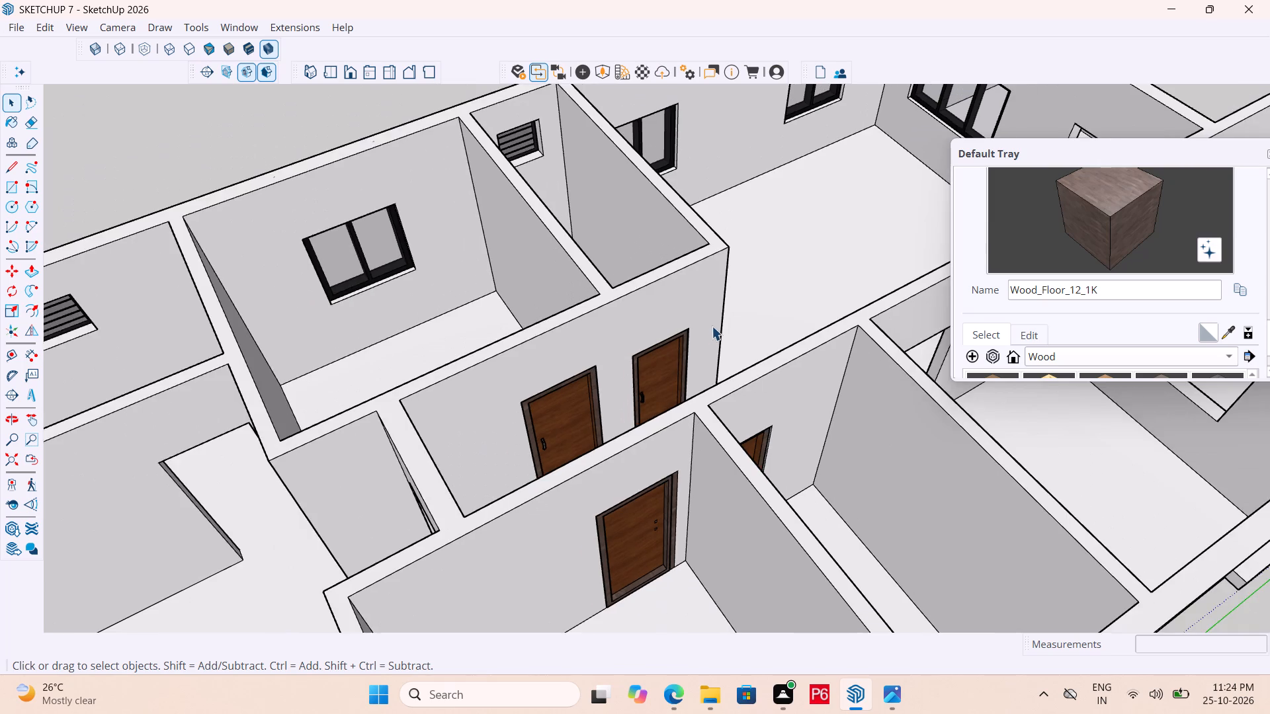
{"action": "scroll", "coordinate": [603, 340], "scroll_direction": "down", "scroll_amount": 5}
{"action": "scroll", "coordinate": [562, 150], "scroll_direction": "up", "scroll_amount": 15}
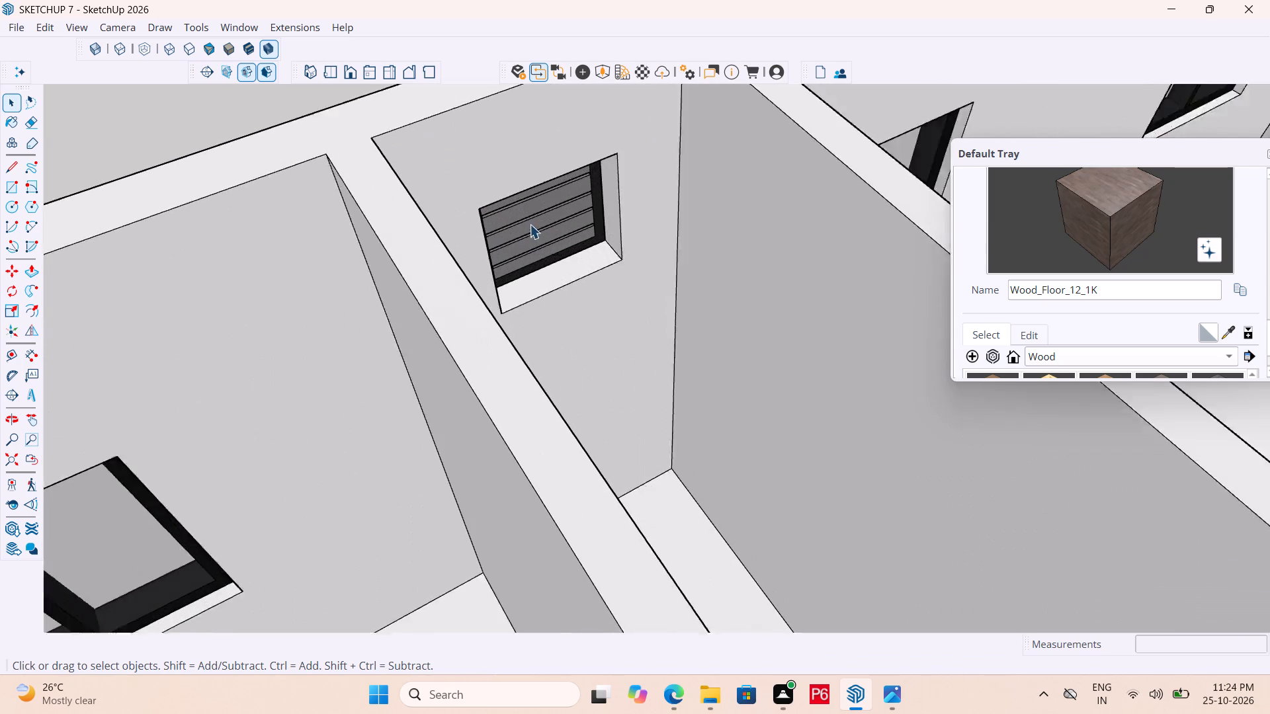
{"action": "scroll", "coordinate": [530, 224], "scroll_direction": "up", "scroll_amount": 2}
{"action": "scroll", "coordinate": [403, 181], "scroll_direction": "down", "scroll_amount": 13}
{"action": "scroll", "coordinate": [765, 186], "scroll_direction": "down", "scroll_amount": 6}
{"action": "scroll", "coordinate": [820, 192], "scroll_direction": "down", "scroll_amount": 2}
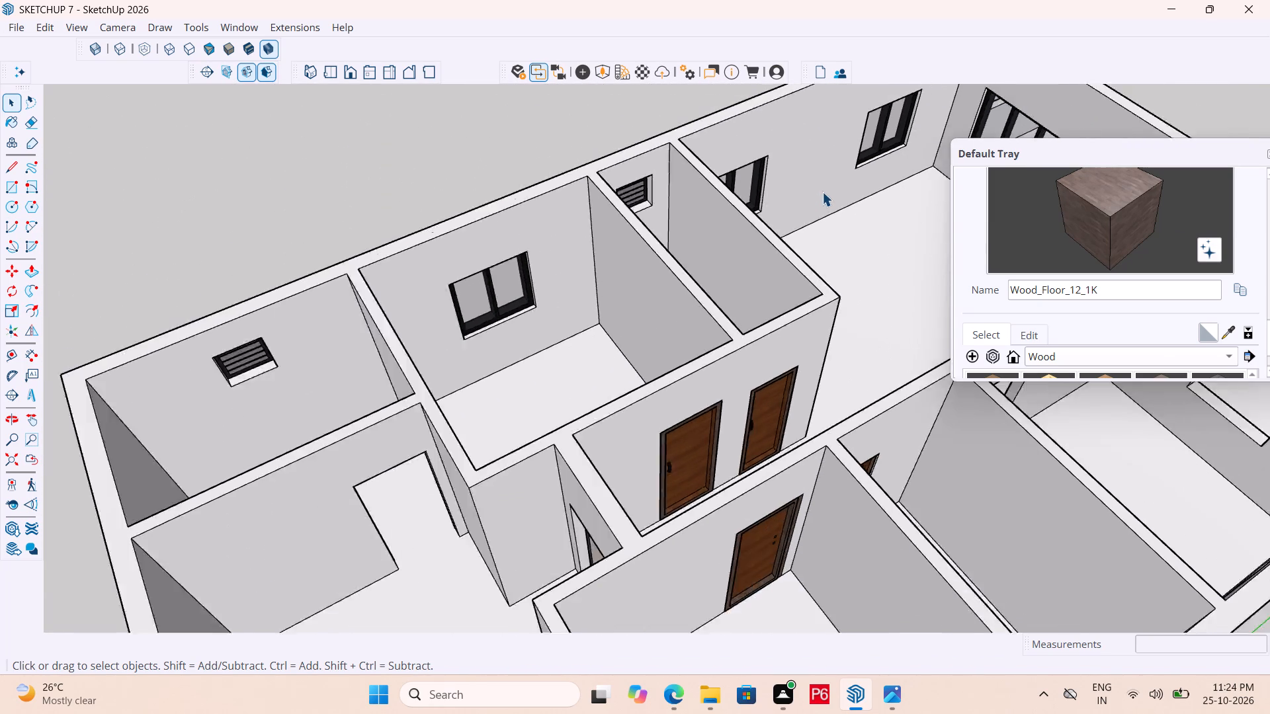
{"action": "scroll", "coordinate": [822, 192], "scroll_direction": "down", "scroll_amount": 4}
{"action": "middle_click_drag", "start_coordinate": [902, 429], "coordinate": [360, 357]}
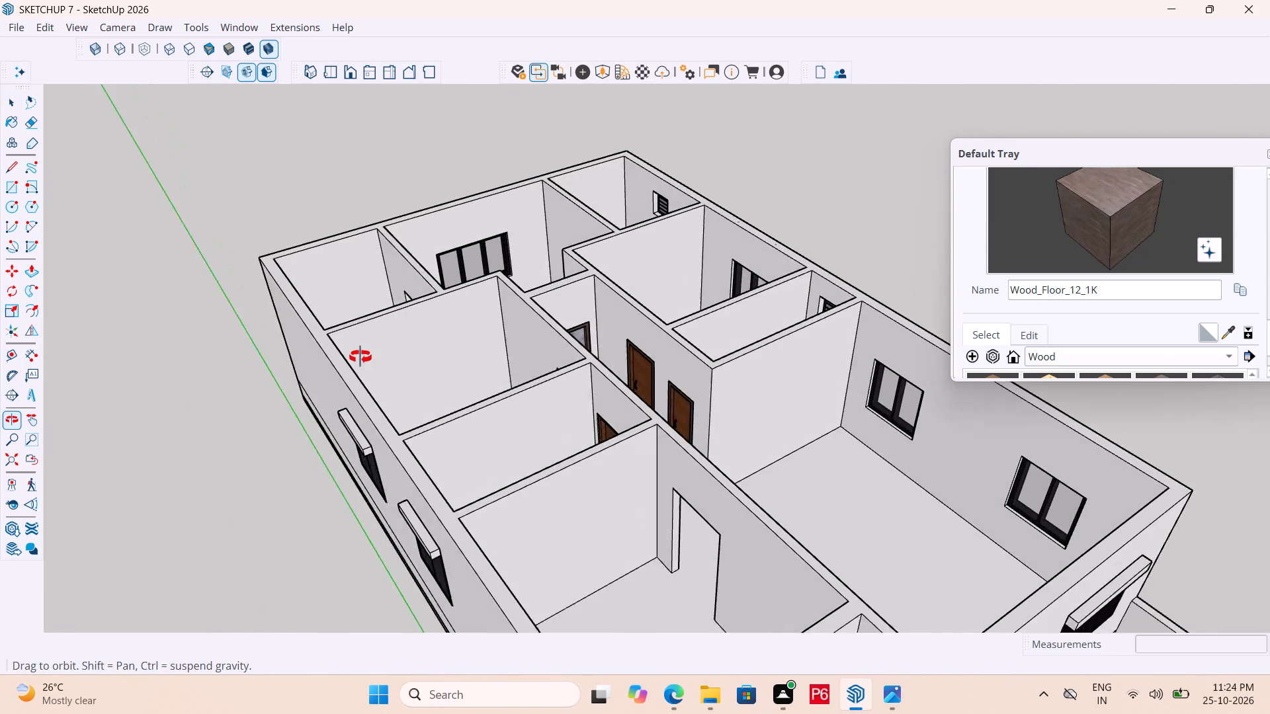
{"action": "middle_click_drag", "start_coordinate": [360, 357], "coordinate": [161, 395]}
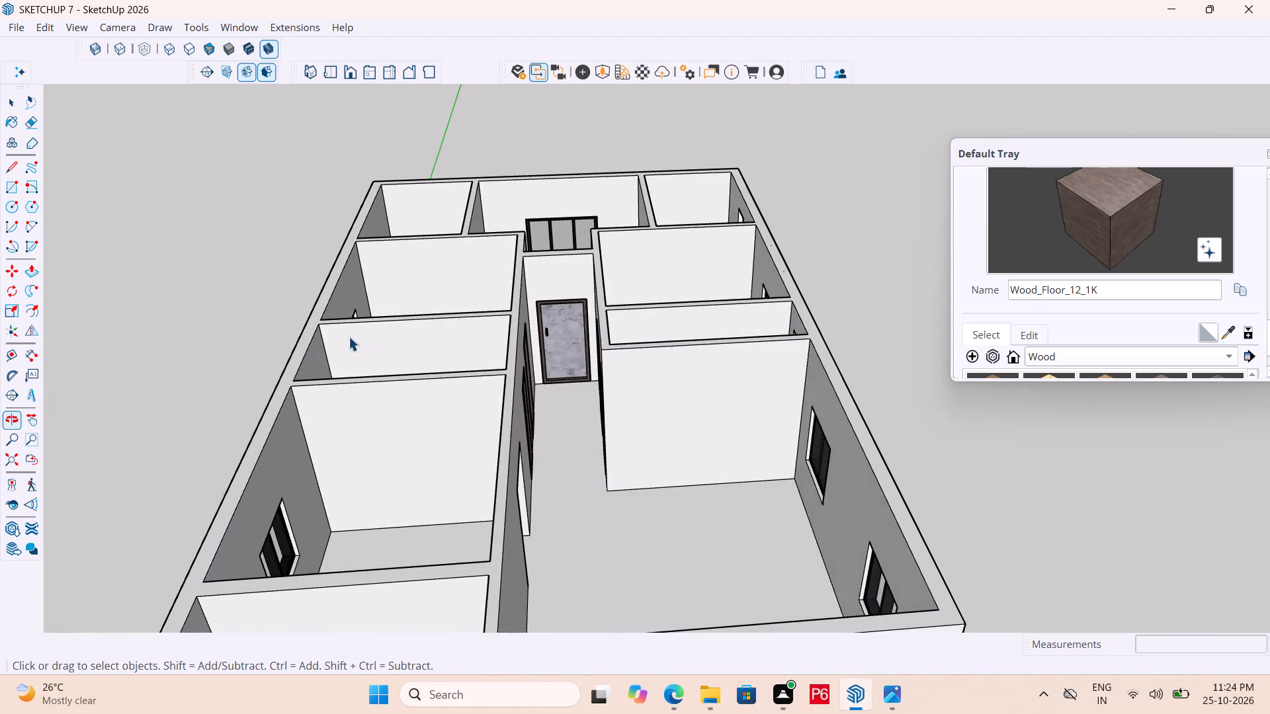
{"action": "scroll", "coordinate": [403, 325], "scroll_direction": "up", "scroll_amount": 5}
{"action": "scroll", "coordinate": [616, 316], "scroll_direction": "up", "scroll_amount": 11}
{"action": "scroll", "coordinate": [735, 335], "scroll_direction": "up", "scroll_amount": 3}
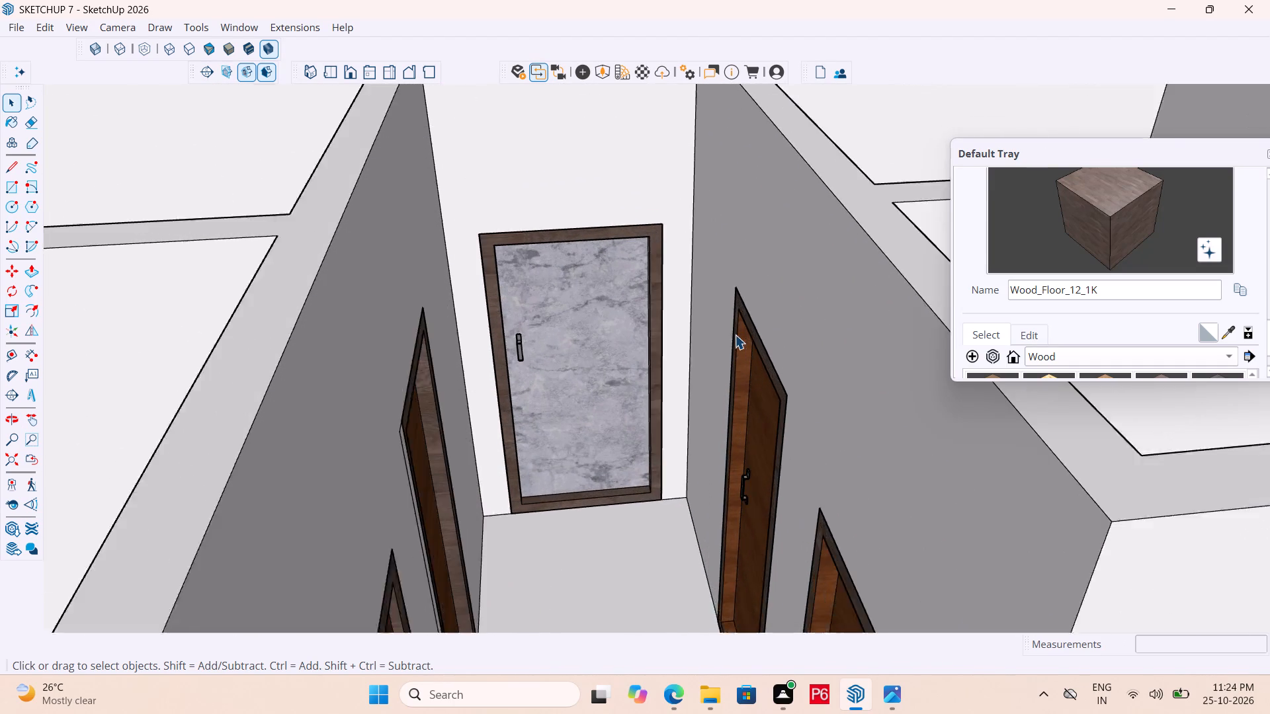
{"action": "scroll", "coordinate": [735, 335], "scroll_direction": "up", "scroll_amount": 3}
{"action": "scroll", "coordinate": [679, 338], "scroll_direction": "up", "scroll_amount": 5}
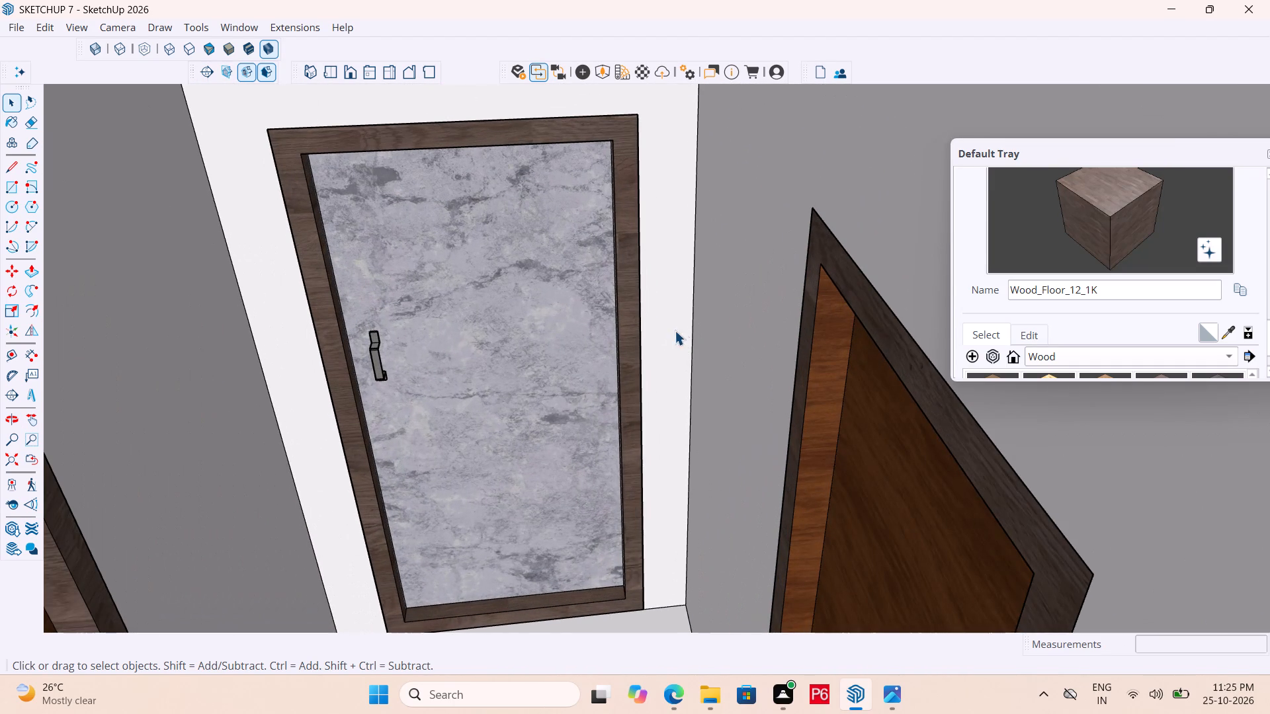
{"action": "scroll", "coordinate": [666, 373], "scroll_direction": "down", "scroll_amount": 3}
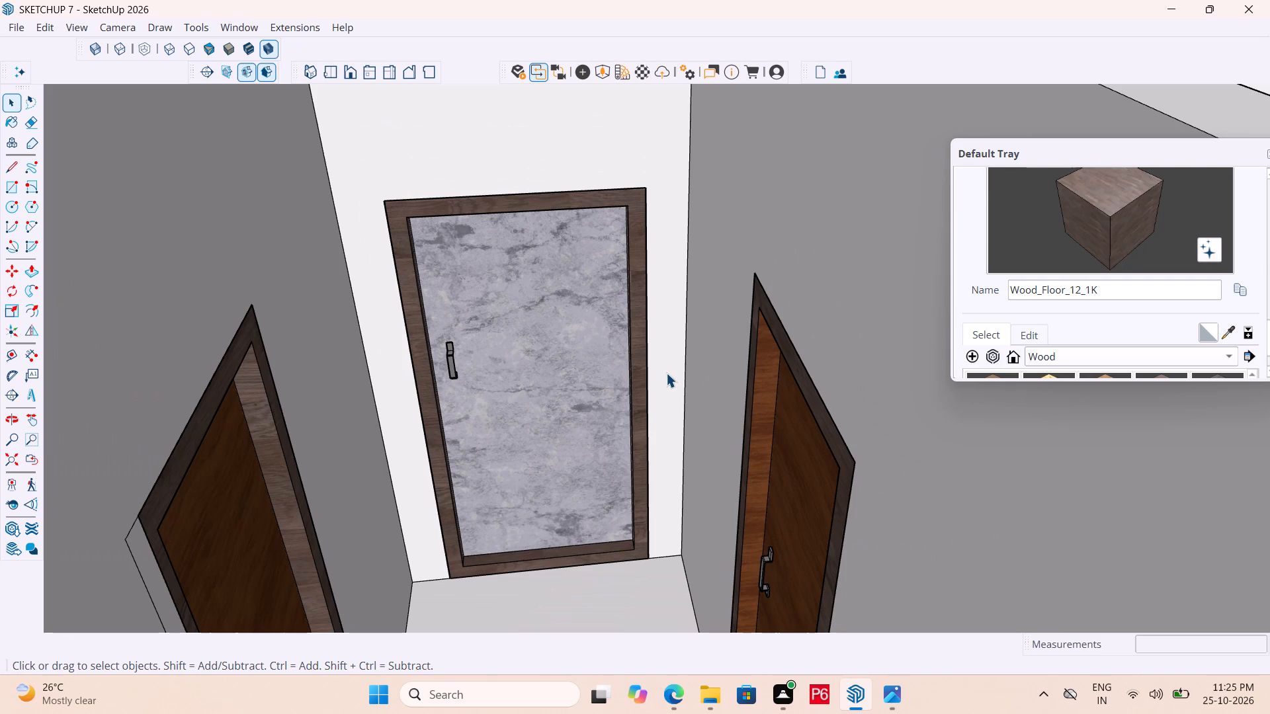
{"action": "scroll", "coordinate": [661, 372], "scroll_direction": "down", "scroll_amount": 4}
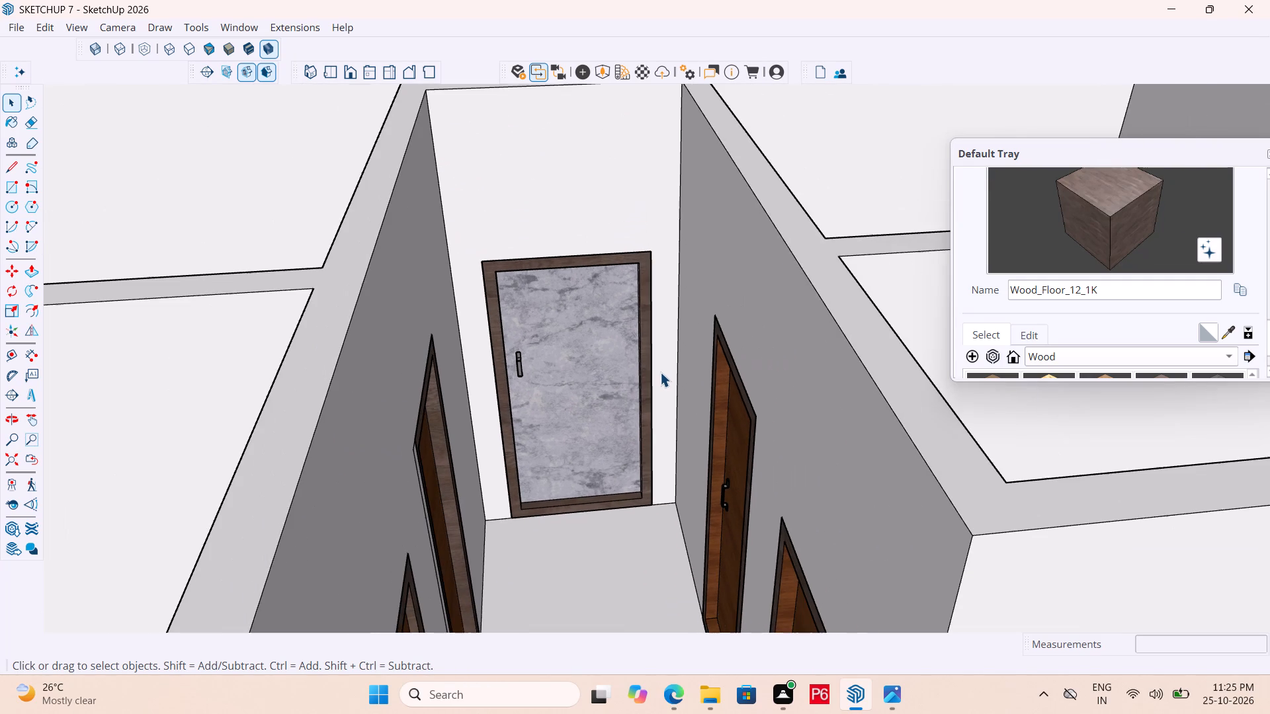
Save the house model.
{"action": "key", "text": "ctrl+s"}
{"action": "key", "text": "ctrl+s"}
{"action": "key", "text": "ctrl+s"}
{"action": "key", "text": "ctrl+s"}
{"action": "key", "text": "ctrl+s"}
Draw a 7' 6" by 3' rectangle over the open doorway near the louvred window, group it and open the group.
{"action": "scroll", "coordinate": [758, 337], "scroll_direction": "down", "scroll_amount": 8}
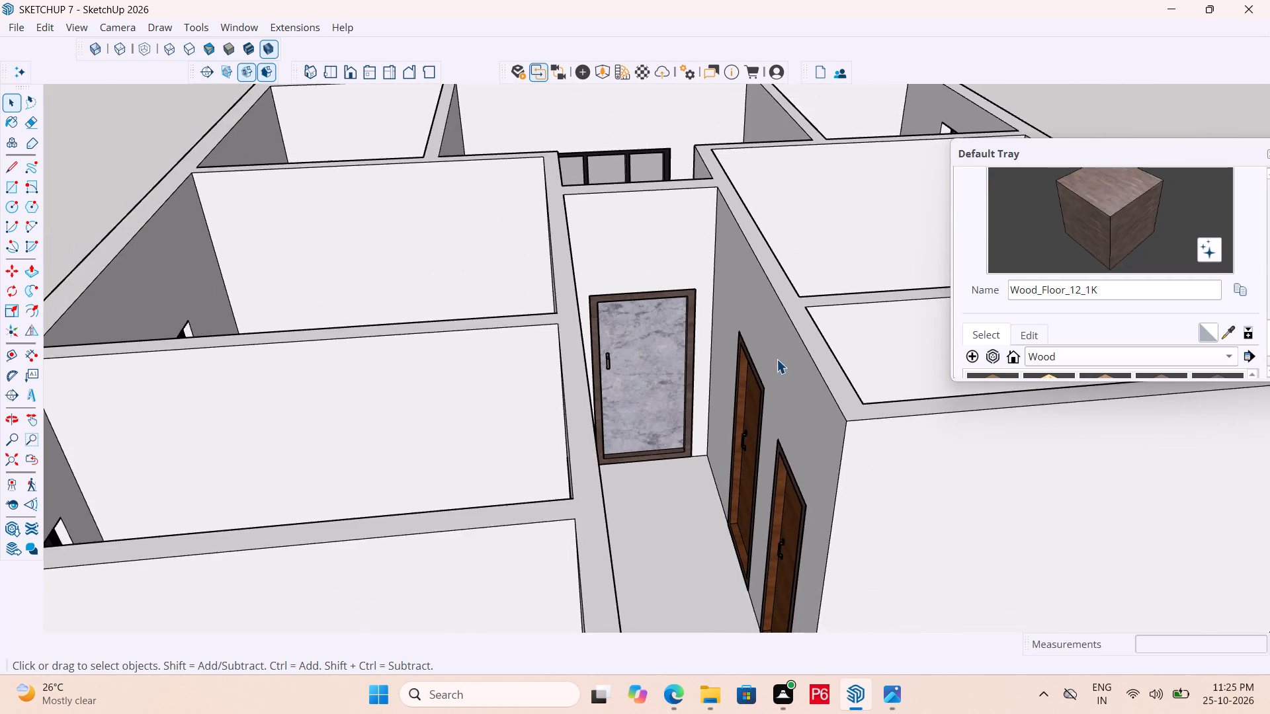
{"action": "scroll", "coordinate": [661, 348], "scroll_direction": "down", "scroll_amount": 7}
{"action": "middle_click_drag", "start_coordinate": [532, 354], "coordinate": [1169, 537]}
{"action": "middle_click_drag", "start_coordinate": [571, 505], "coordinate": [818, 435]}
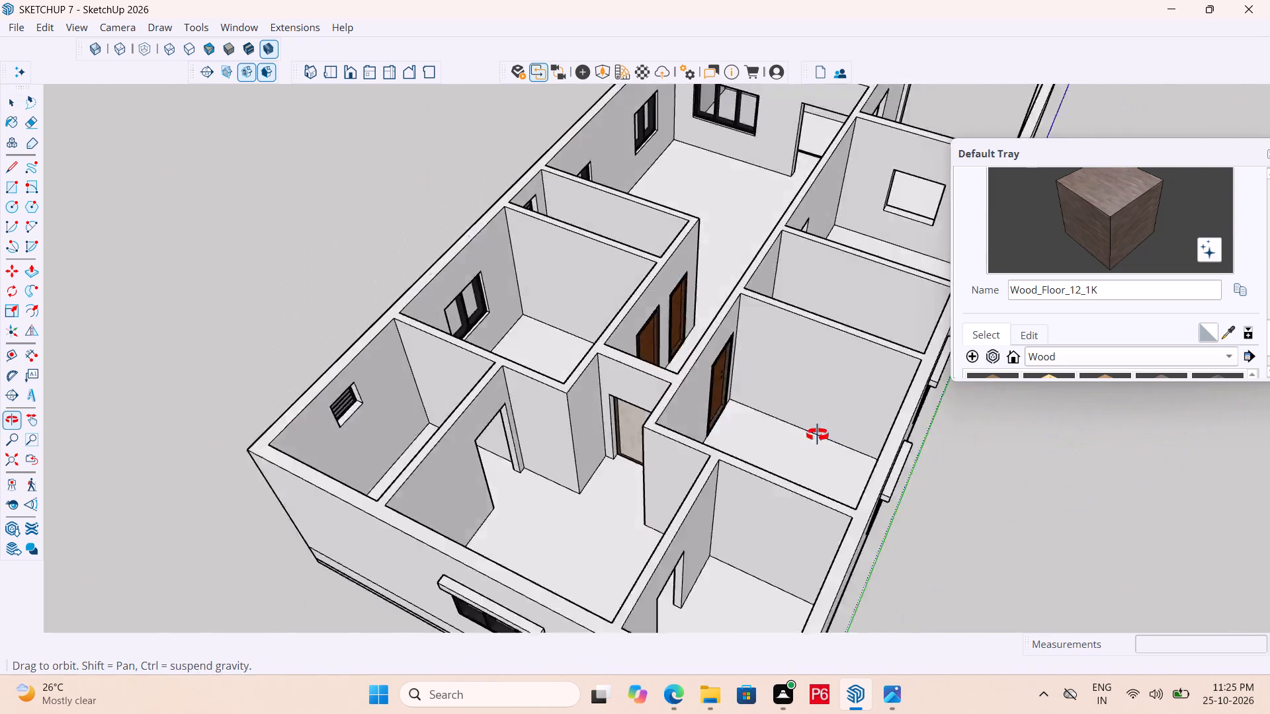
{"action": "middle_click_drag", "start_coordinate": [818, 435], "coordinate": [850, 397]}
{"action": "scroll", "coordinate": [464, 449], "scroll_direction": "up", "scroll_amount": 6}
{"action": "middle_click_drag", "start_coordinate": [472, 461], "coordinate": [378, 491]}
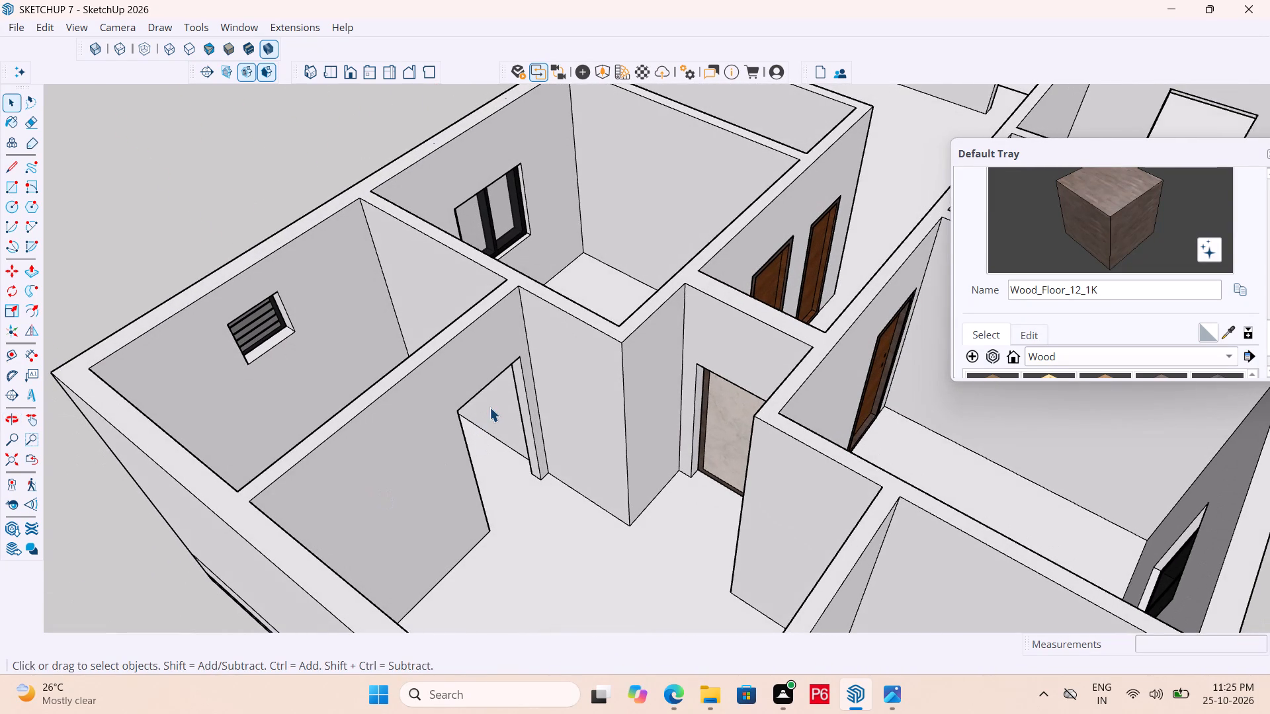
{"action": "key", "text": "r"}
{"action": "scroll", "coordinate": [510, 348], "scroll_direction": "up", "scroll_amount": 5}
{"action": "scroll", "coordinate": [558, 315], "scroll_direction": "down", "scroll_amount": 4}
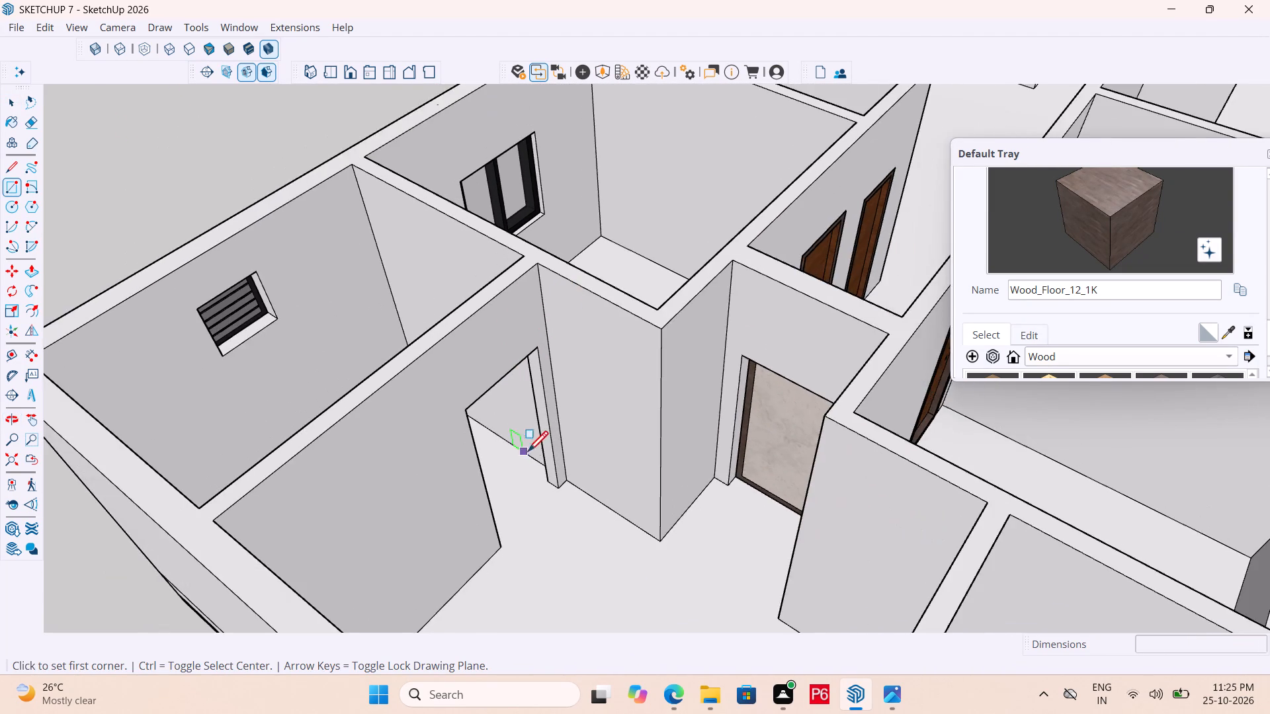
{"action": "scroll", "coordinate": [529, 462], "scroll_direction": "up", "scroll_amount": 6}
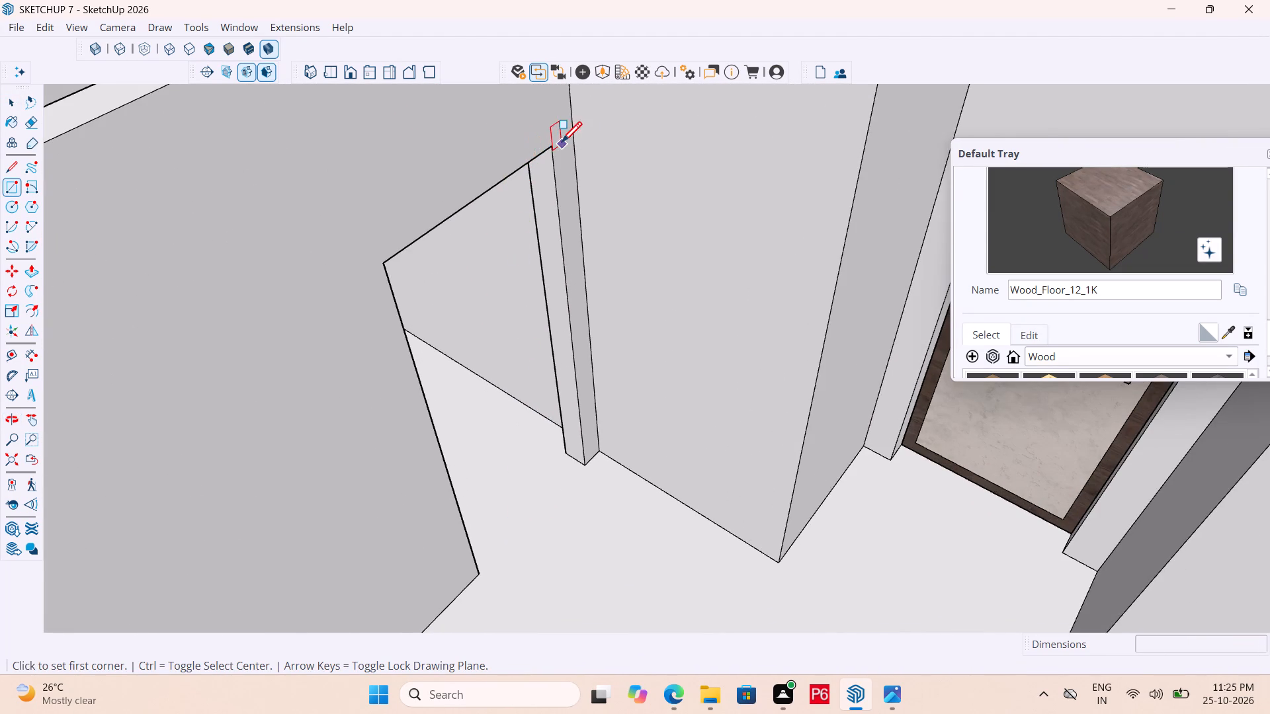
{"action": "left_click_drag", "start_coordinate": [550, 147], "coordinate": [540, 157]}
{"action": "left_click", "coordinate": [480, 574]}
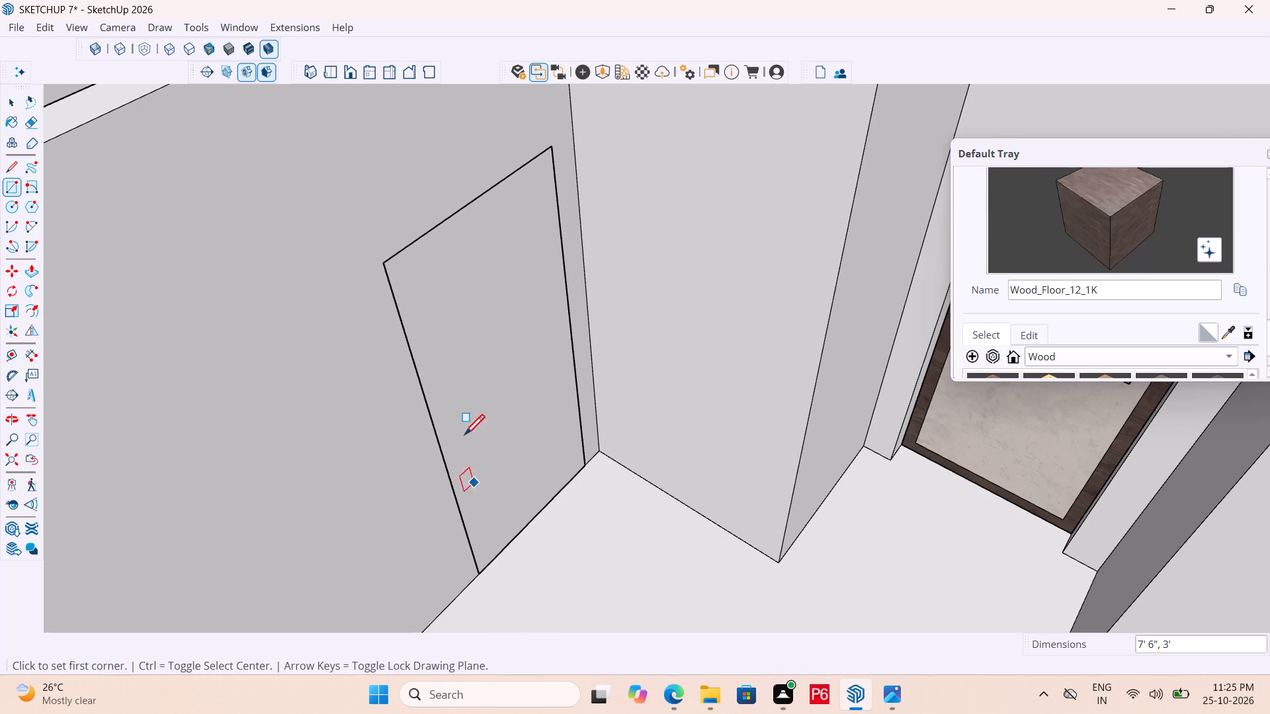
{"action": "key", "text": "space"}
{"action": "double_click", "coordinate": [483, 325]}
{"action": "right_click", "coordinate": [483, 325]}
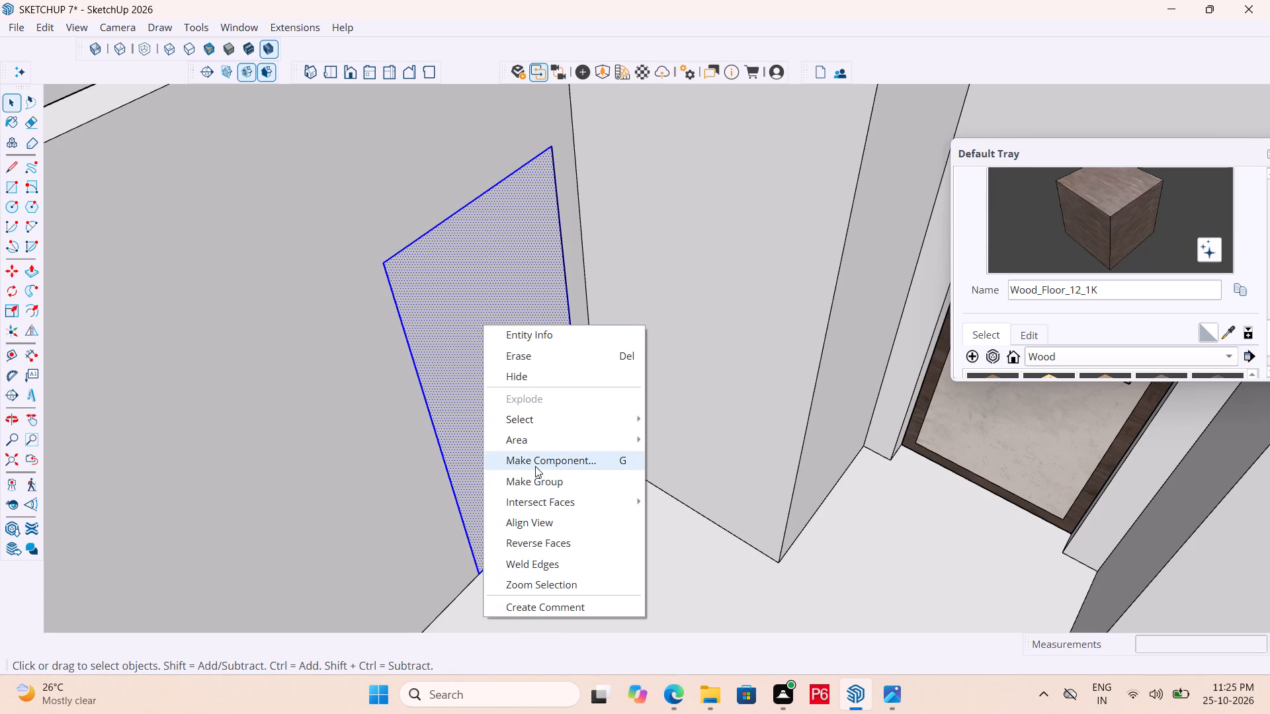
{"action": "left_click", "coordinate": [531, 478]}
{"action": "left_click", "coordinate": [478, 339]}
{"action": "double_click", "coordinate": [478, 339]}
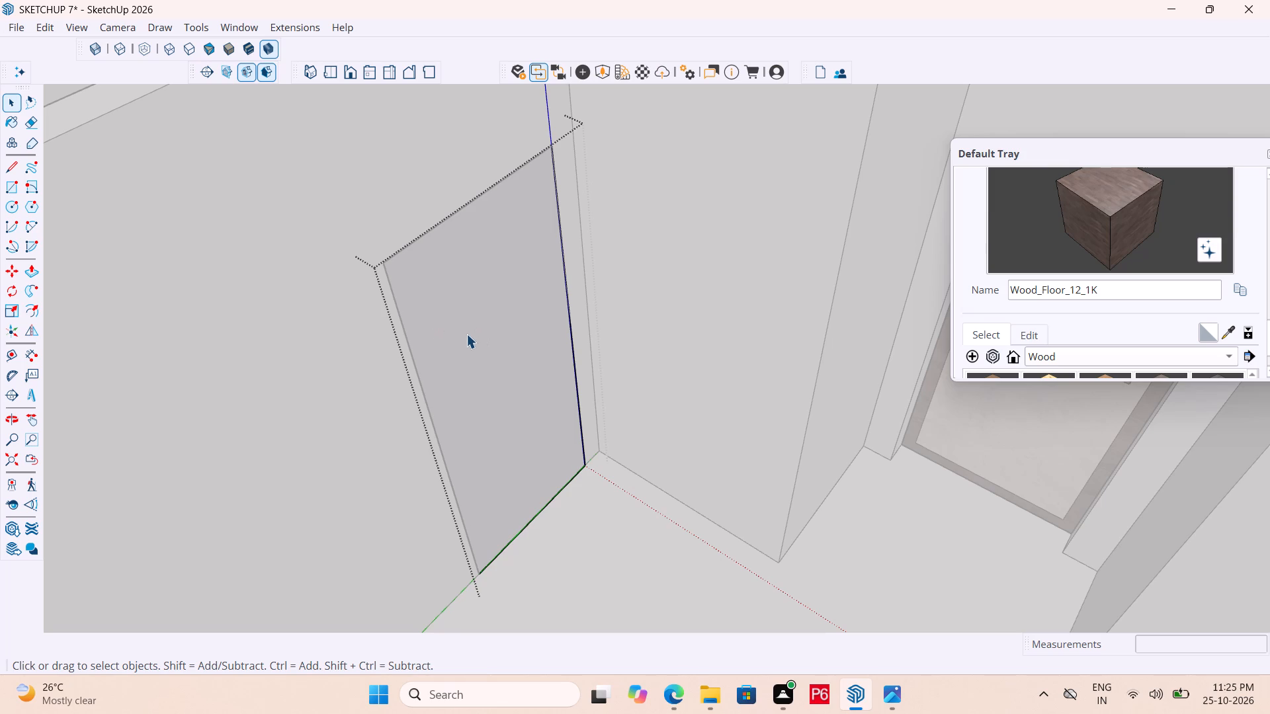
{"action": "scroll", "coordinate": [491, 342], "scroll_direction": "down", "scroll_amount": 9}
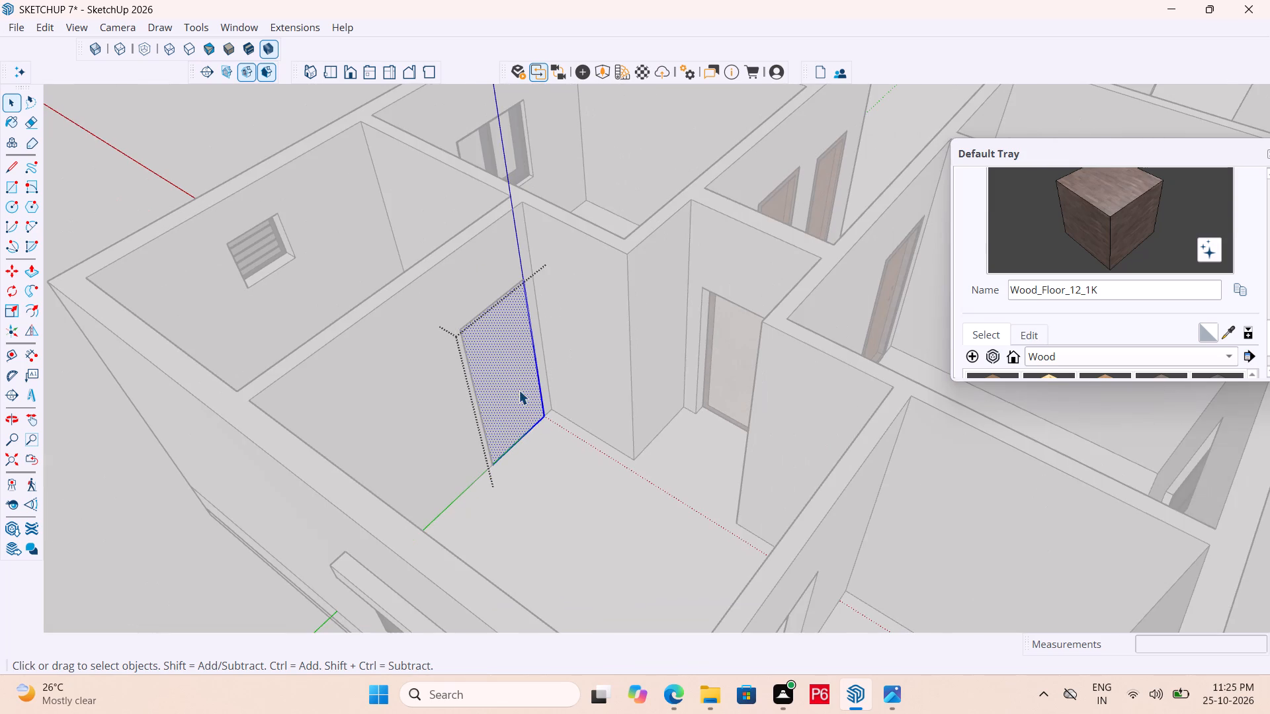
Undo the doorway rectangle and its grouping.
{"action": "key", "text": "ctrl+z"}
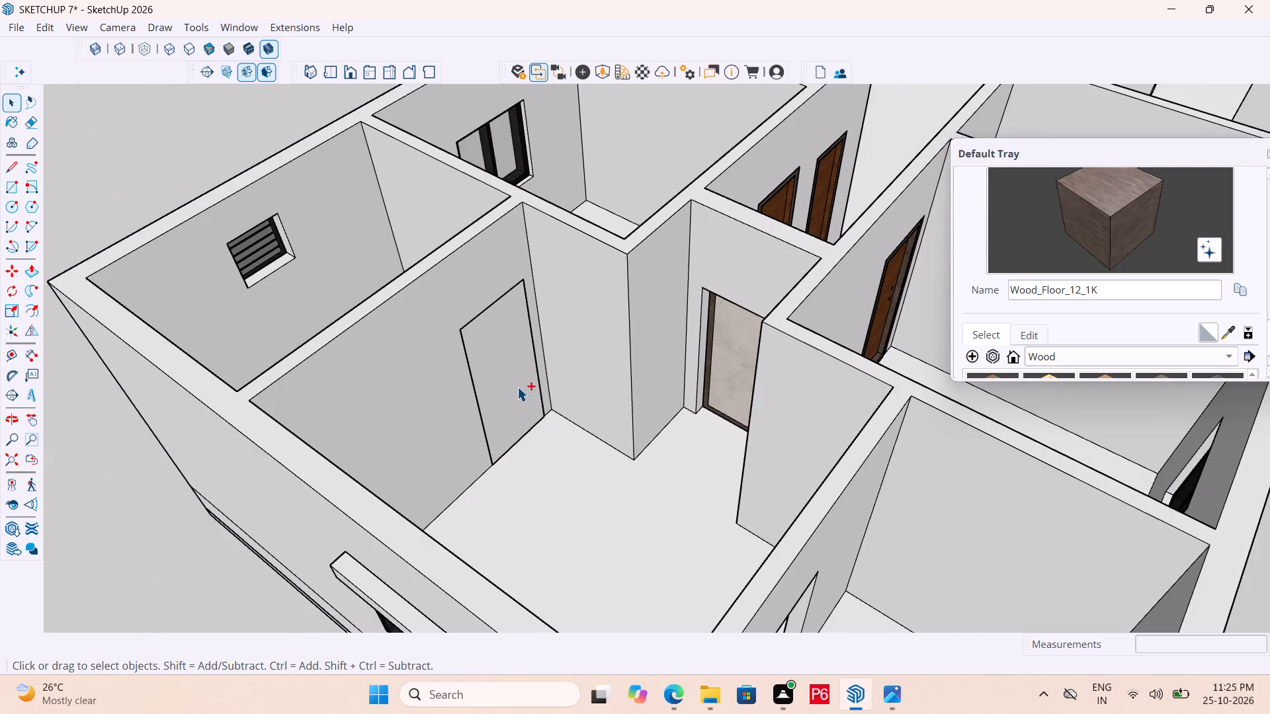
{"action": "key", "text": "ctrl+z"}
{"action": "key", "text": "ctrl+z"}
Copy the corridor's wooden door nearest the marble-panelled door into the open doorway near the louvred window, about 12' away.
{"action": "scroll", "coordinate": [497, 418], "scroll_direction": "down", "scroll_amount": 5}
{"action": "scroll", "coordinate": [672, 284], "scroll_direction": "up", "scroll_amount": 1}
{"action": "middle_click_drag", "start_coordinate": [663, 294], "coordinate": [628, 340]}
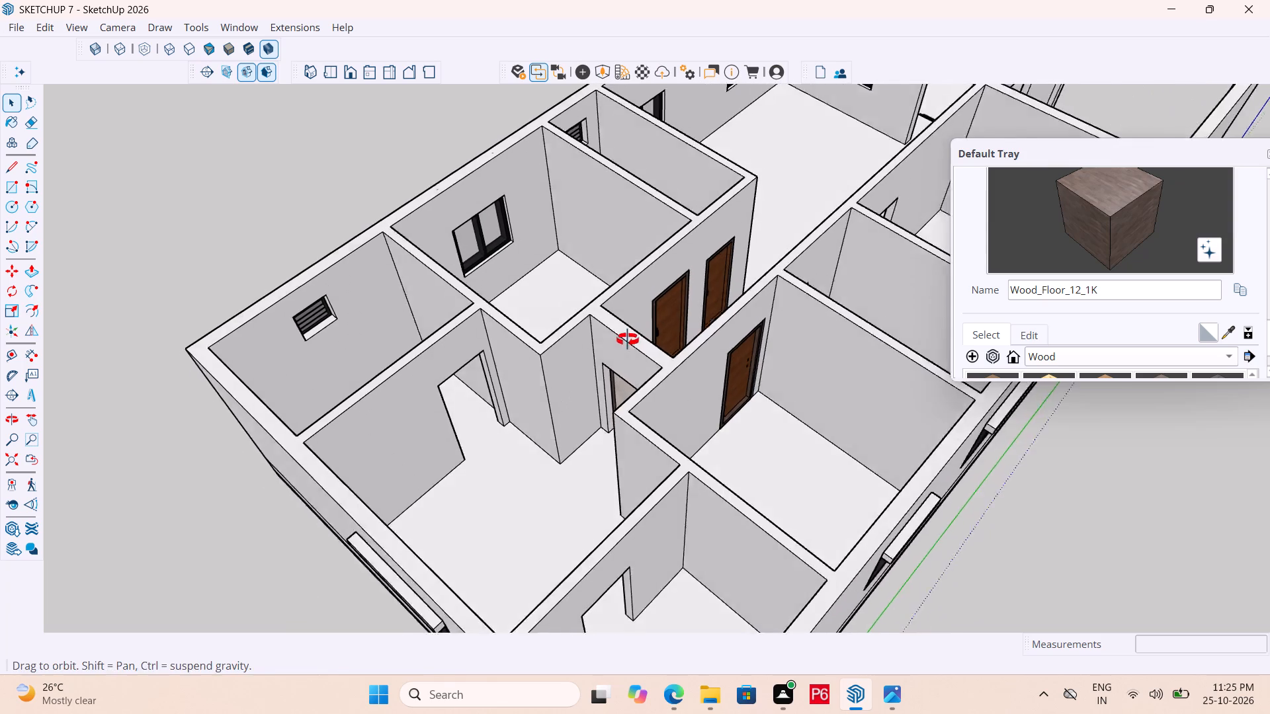
{"action": "middle_click_drag", "start_coordinate": [628, 340], "coordinate": [618, 348]}
{"action": "scroll", "coordinate": [617, 348], "scroll_direction": "up", "scroll_amount": 2}
{"action": "left_click", "coordinate": [687, 308]}
{"action": "left_click", "coordinate": [696, 307]}
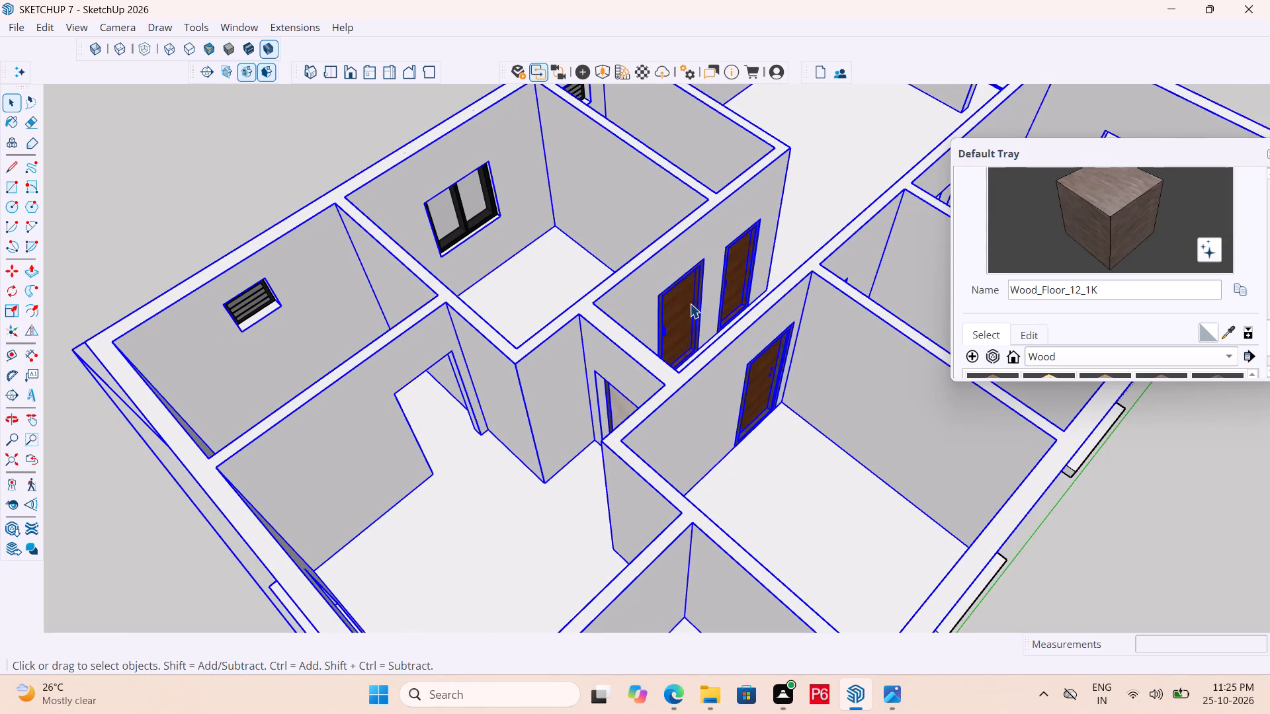
{"action": "left_click", "coordinate": [690, 303]}
{"action": "left_click", "coordinate": [681, 297]}
{"action": "double_click", "coordinate": [680, 297]}
{"action": "scroll", "coordinate": [706, 333], "scroll_direction": "up", "scroll_amount": 3}
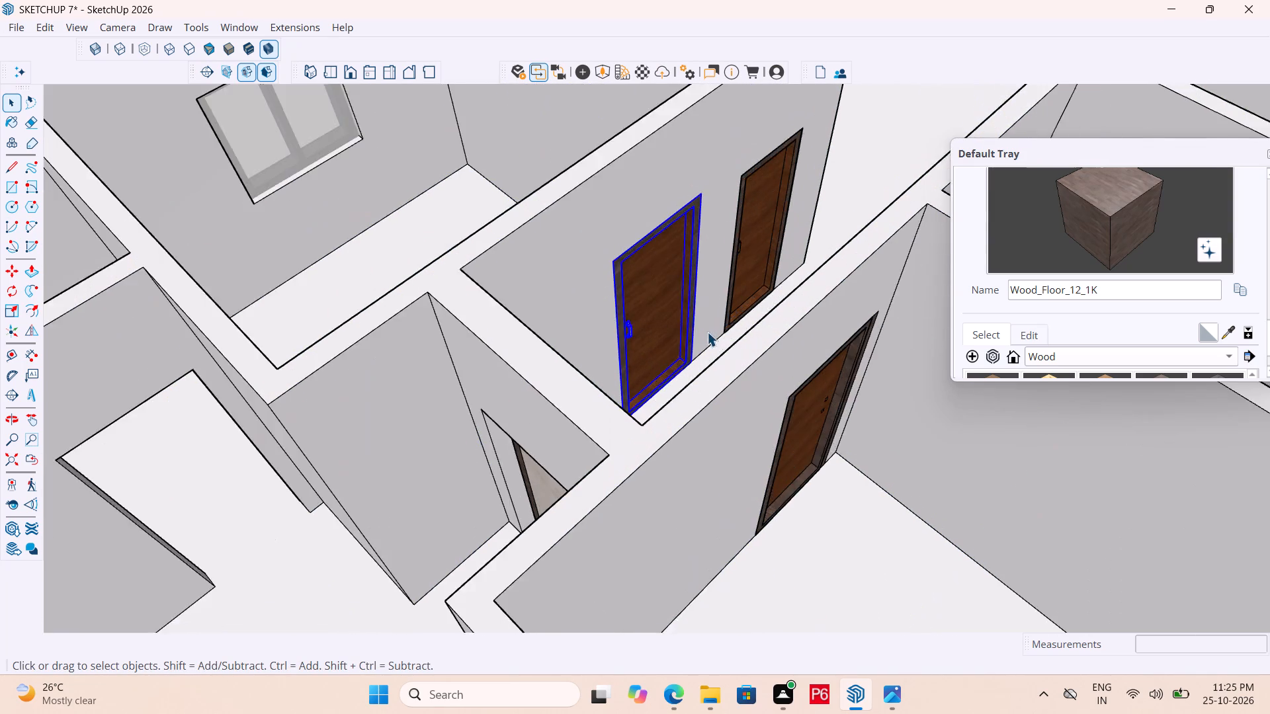
{"action": "scroll", "coordinate": [707, 332], "scroll_direction": "up", "scroll_amount": 7}
{"action": "key", "text": "m"}
{"action": "left_click", "coordinate": [690, 388]}
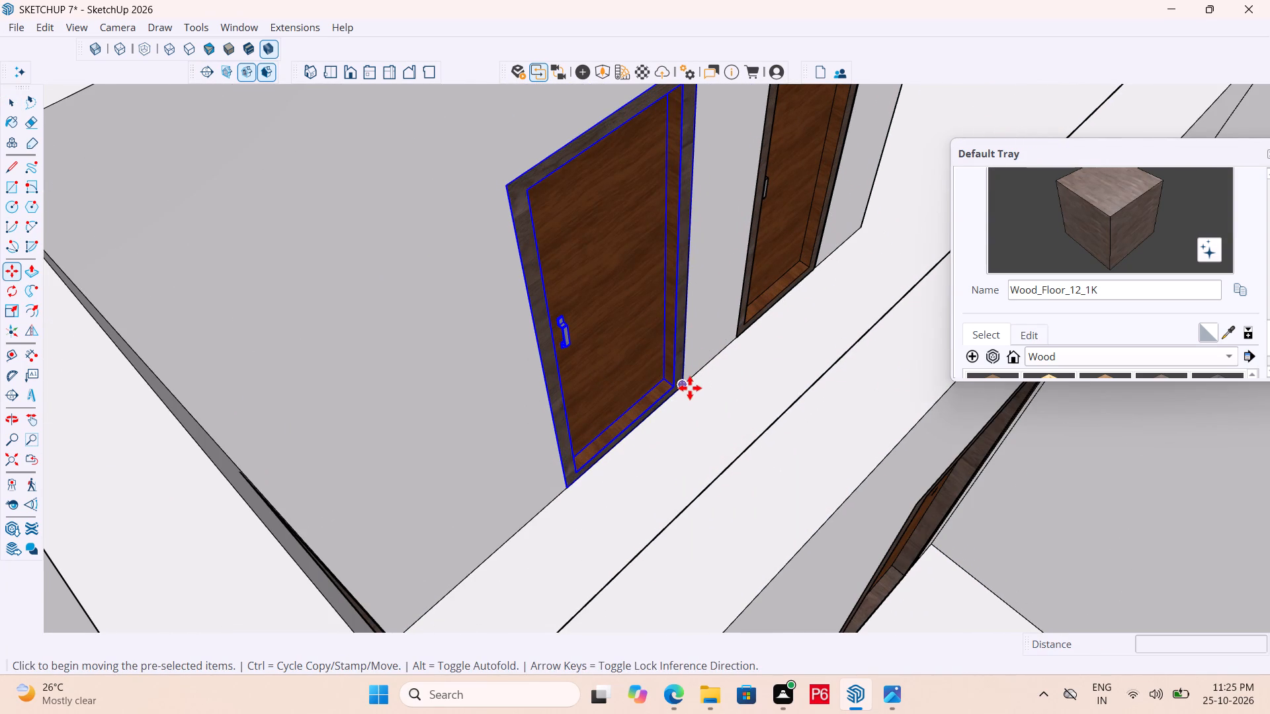
{"action": "scroll", "coordinate": [634, 342], "scroll_direction": "down", "scroll_amount": 5}
{"action": "scroll", "coordinate": [728, 307], "scroll_direction": "down", "scroll_amount": 5}
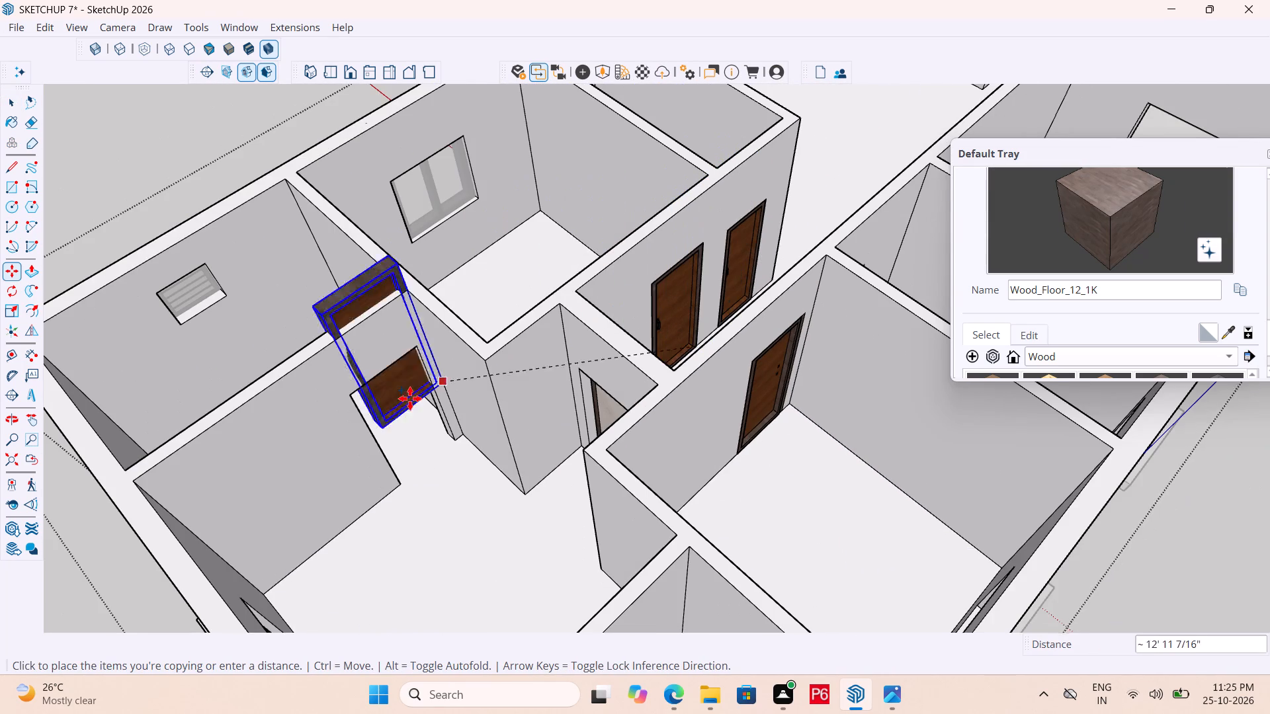
{"action": "scroll", "coordinate": [473, 446], "scroll_direction": "up", "scroll_amount": 10}
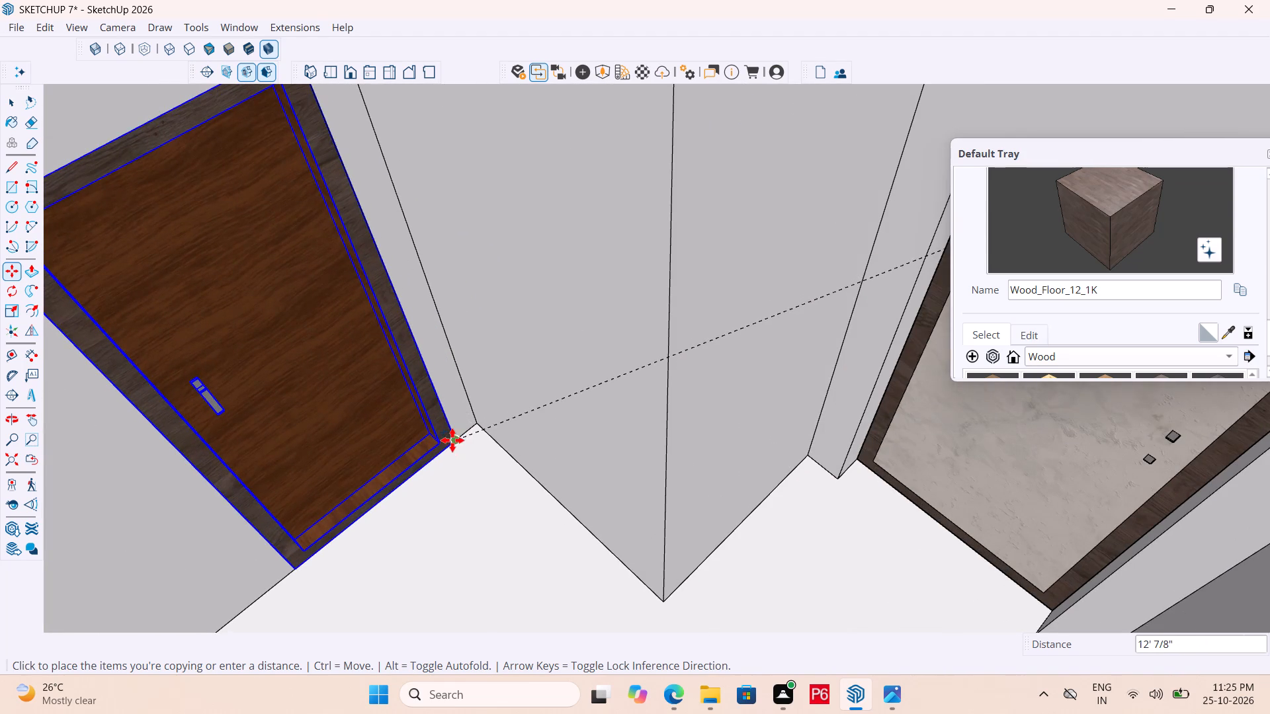
{"action": "left_click", "coordinate": [452, 440]}
Save the house model.
{"action": "key", "text": "ctrl+s"}
{"action": "key", "text": "ctrl+s"}
{"action": "key", "text": "ctrl+s"}
{"action": "key", "text": "ctrl+s"}
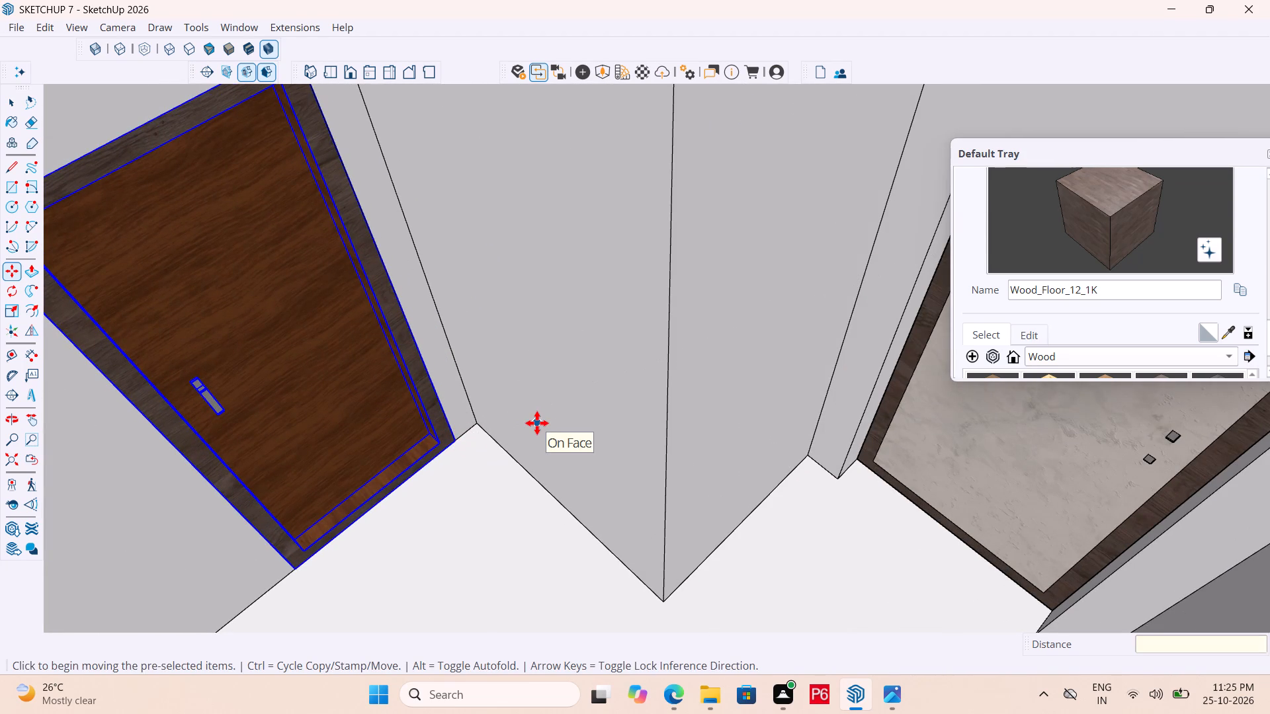
{"action": "key", "text": "ctrl+s"}
Clear the copied door's selection and save the house model.
{"action": "scroll", "coordinate": [603, 381], "scroll_direction": "down", "scroll_amount": 6}
{"action": "key", "text": "space"}
{"action": "scroll", "coordinate": [495, 314], "scroll_direction": "down", "scroll_amount": 5}
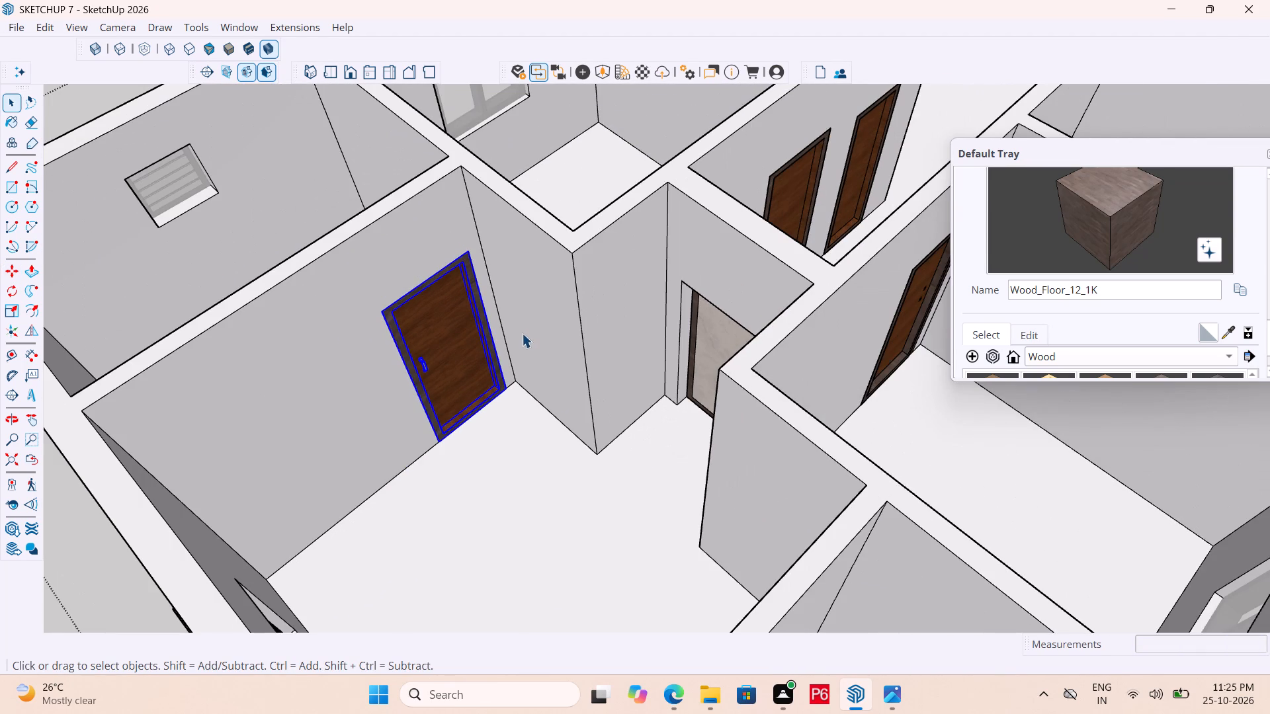
{"action": "scroll", "coordinate": [472, 296], "scroll_direction": "down", "scroll_amount": 6}
{"action": "scroll", "coordinate": [539, 337], "scroll_direction": "down", "scroll_amount": 4}
{"action": "middle_click_drag", "start_coordinate": [427, 367], "coordinate": [1269, 306]}
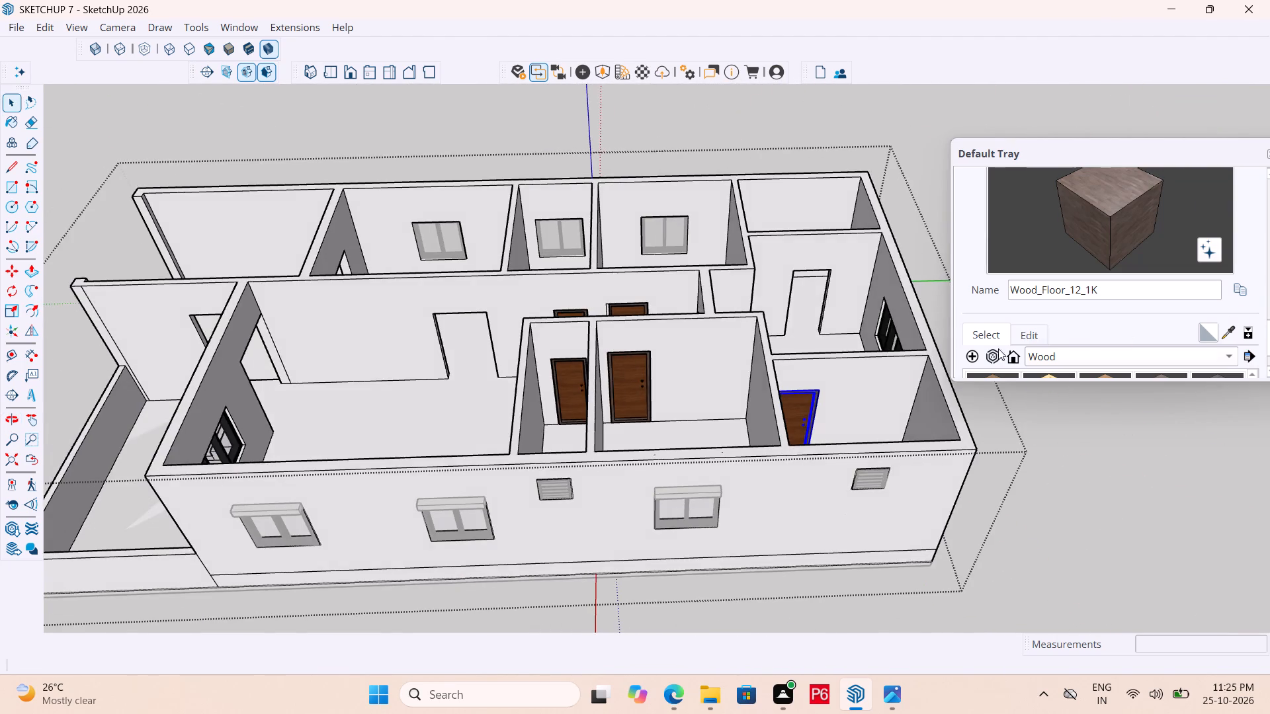
{"action": "middle_click_drag", "start_coordinate": [882, 365], "coordinate": [632, 390]}
{"action": "key", "text": "space"}
{"action": "left_click", "coordinate": [1022, 507]}
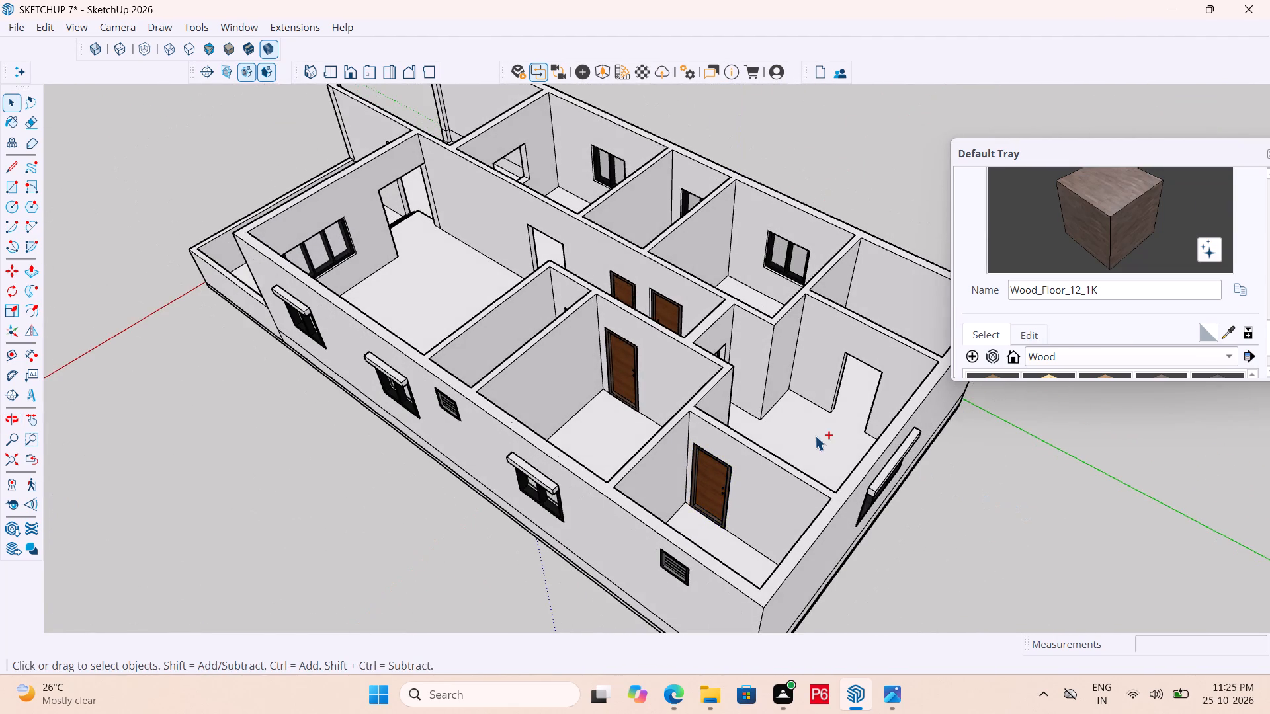
{"action": "key", "text": "ctrl+s"}
{"action": "key", "text": "ctrl+s"}
{"action": "key", "text": "ctrl+s"}
{"action": "key", "text": "ctrl+s"}
Copy the same corridor door into the remaining open doorway in the room's opposite wall, about 15' away.
{"action": "scroll", "coordinate": [602, 403], "scroll_direction": "down", "scroll_amount": 11}
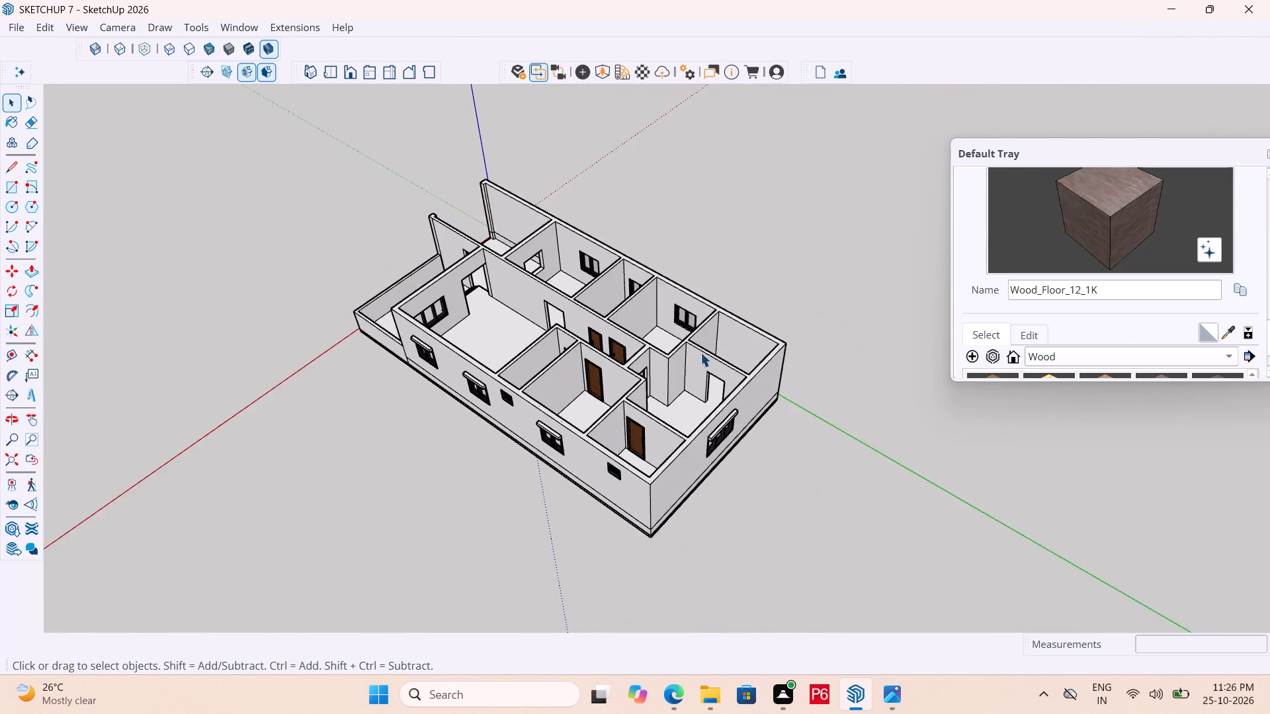
{"action": "scroll", "coordinate": [798, 333], "scroll_direction": "up", "scroll_amount": 1}
{"action": "middle_click_drag", "start_coordinate": [798, 333], "coordinate": [832, 422]}
{"action": "scroll", "coordinate": [634, 352], "scroll_direction": "up", "scroll_amount": 11}
{"action": "left_click", "coordinate": [540, 393]}
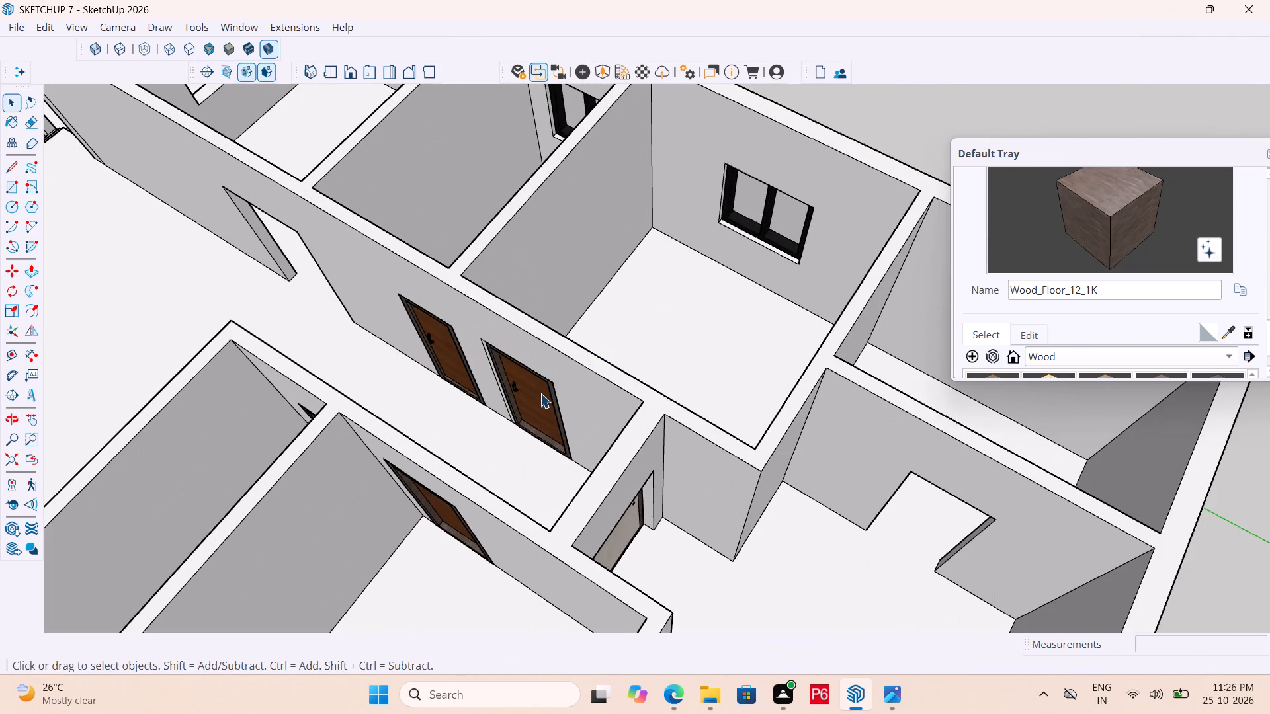
{"action": "middle_click_drag", "start_coordinate": [589, 387], "coordinate": [644, 303]}
{"action": "double_click", "coordinate": [550, 370]}
{"action": "left_click", "coordinate": [534, 368]}
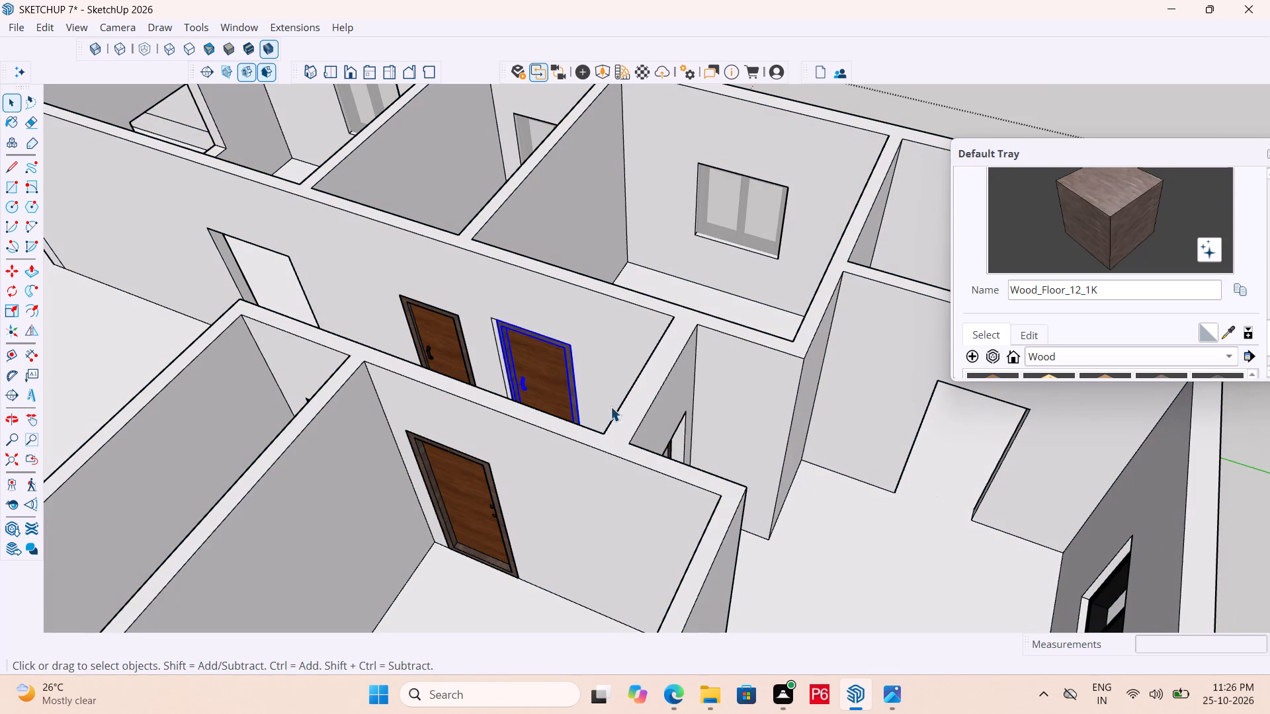
{"action": "scroll", "coordinate": [611, 407], "scroll_direction": "up", "scroll_amount": 7}
{"action": "middle_click_drag", "start_coordinate": [544, 426], "coordinate": [556, 467]}
{"action": "key", "text": "m"}
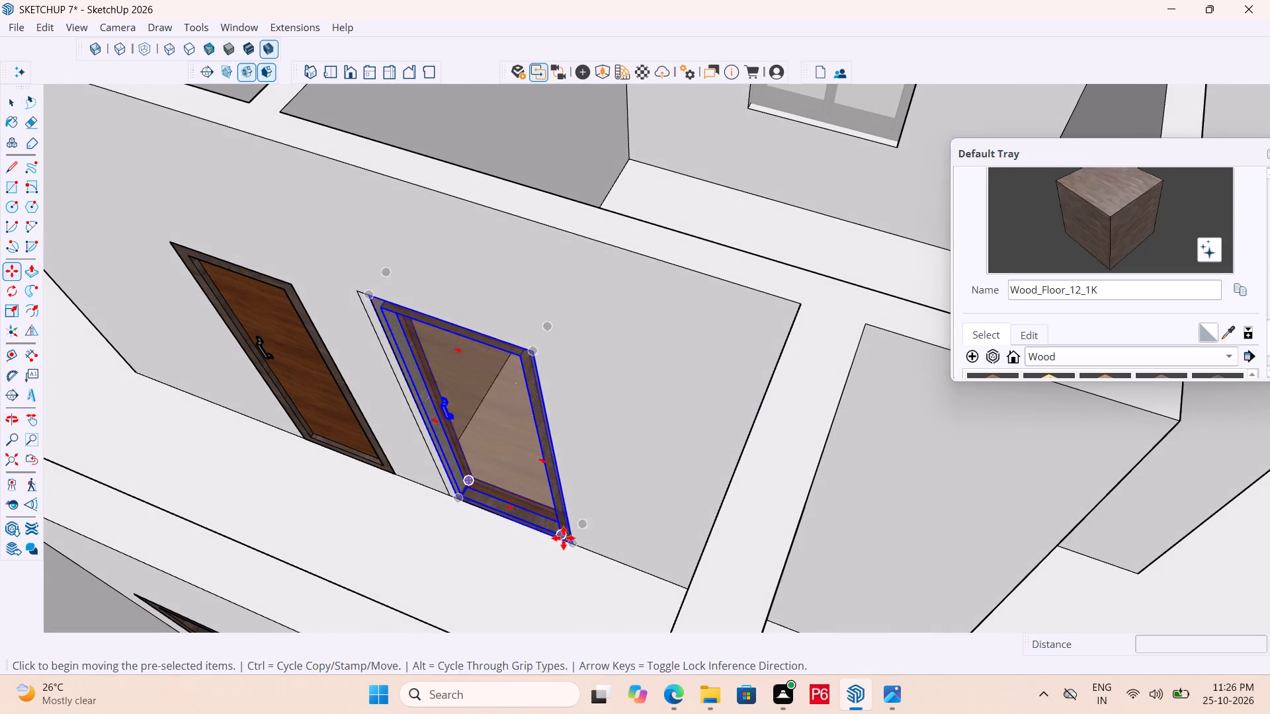
{"action": "left_click", "coordinate": [573, 544]}
{"action": "scroll", "coordinate": [434, 368], "scroll_direction": "down", "scroll_amount": 6}
{"action": "scroll", "coordinate": [388, 332], "scroll_direction": "down", "scroll_amount": 6}
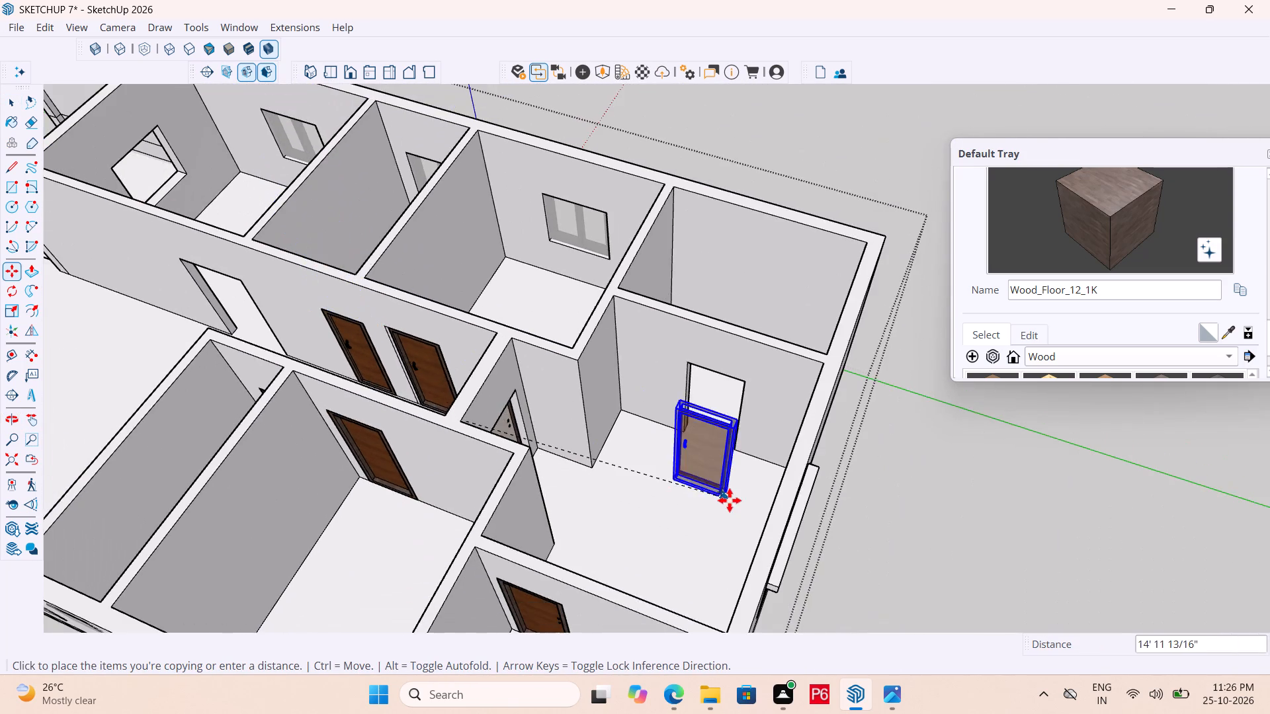
{"action": "scroll", "coordinate": [730, 444], "scroll_direction": "up", "scroll_amount": 5}
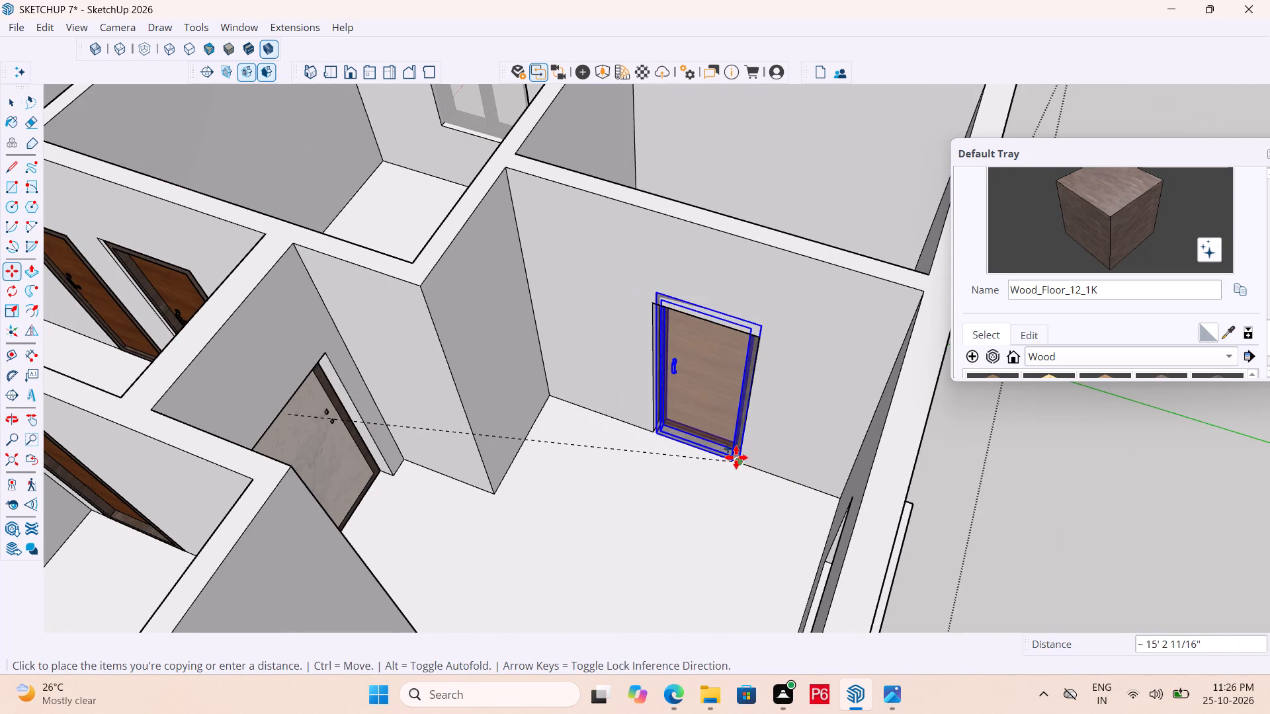
{"action": "left_click", "coordinate": [736, 466]}
Scale the newly copied wooden door's width to about 1.04 so it fills the doorway.
{"action": "middle_click_drag", "start_coordinate": [636, 333], "coordinate": [660, 251]}
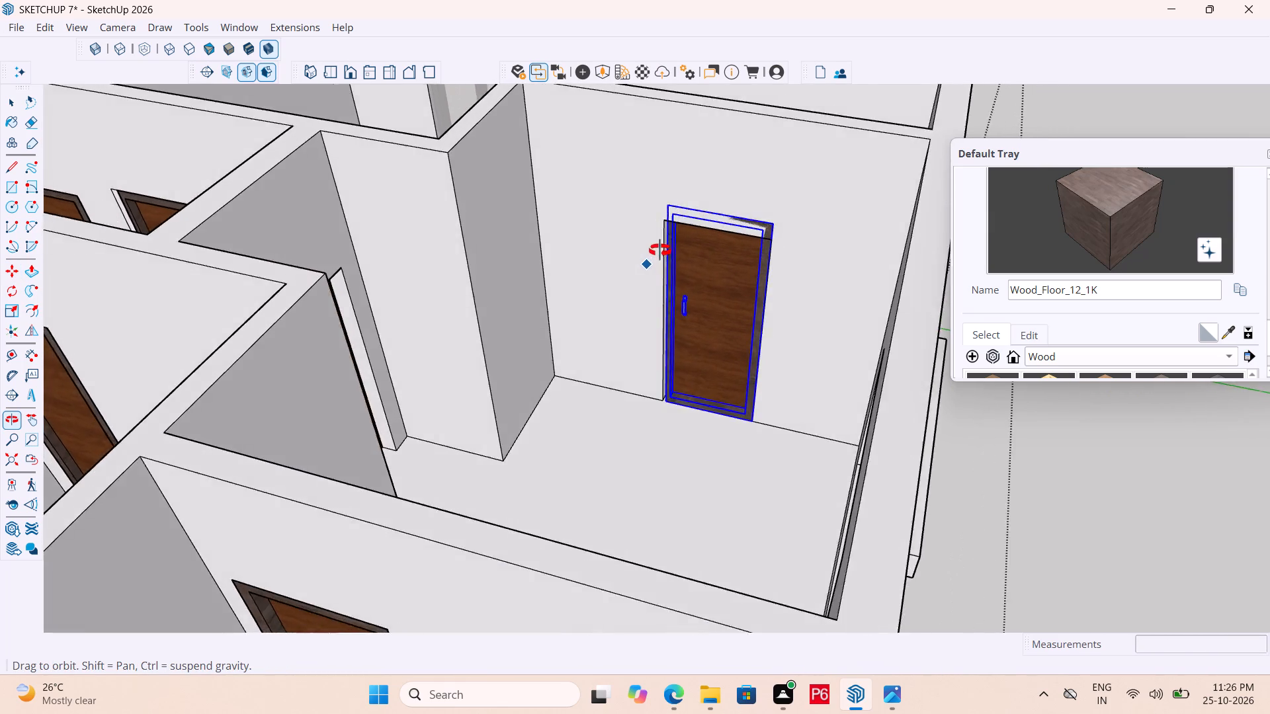
{"action": "middle_click_drag", "start_coordinate": [660, 251], "coordinate": [540, 272]}
{"action": "scroll", "coordinate": [567, 276], "scroll_direction": "up", "scroll_amount": 1}
{"action": "scroll", "coordinate": [892, 326], "scroll_direction": "down", "scroll_amount": 5}
{"action": "middle_click_drag", "start_coordinate": [974, 437], "coordinate": [460, 438]}
{"action": "scroll", "coordinate": [967, 438], "scroll_direction": "down", "scroll_amount": 1}
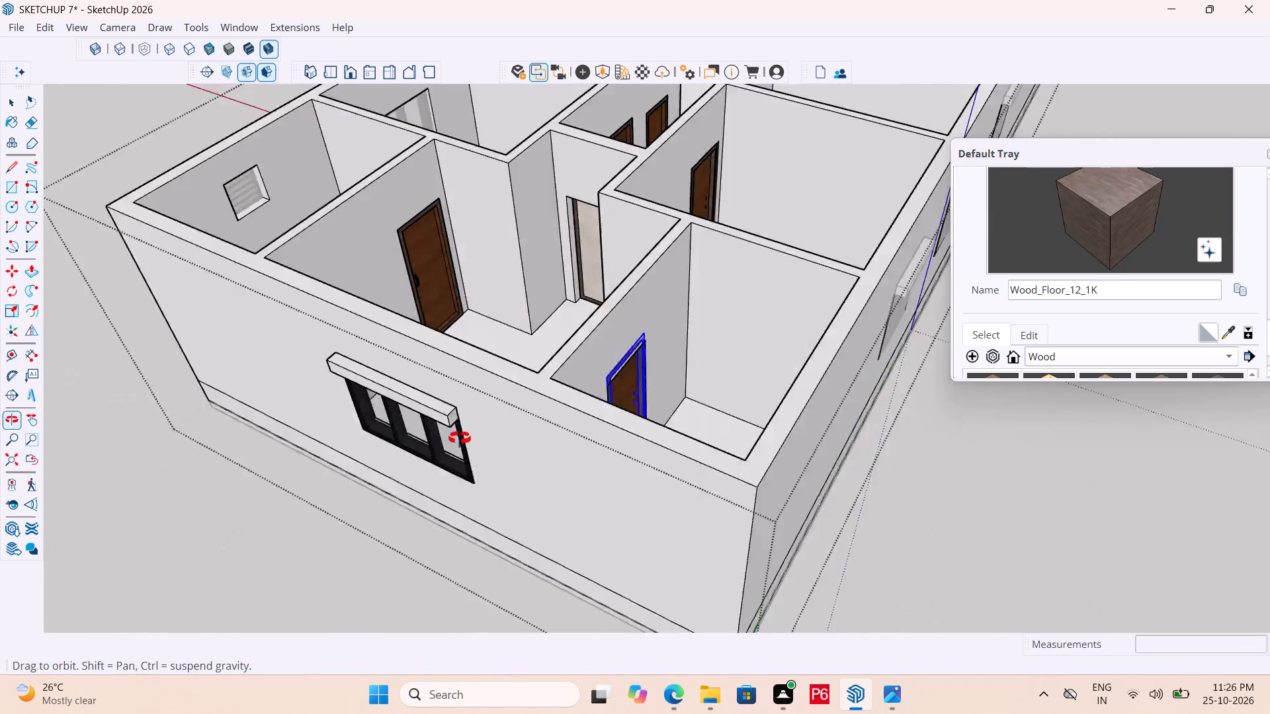
{"action": "middle_click_drag", "start_coordinate": [460, 438], "coordinate": [798, 487]}
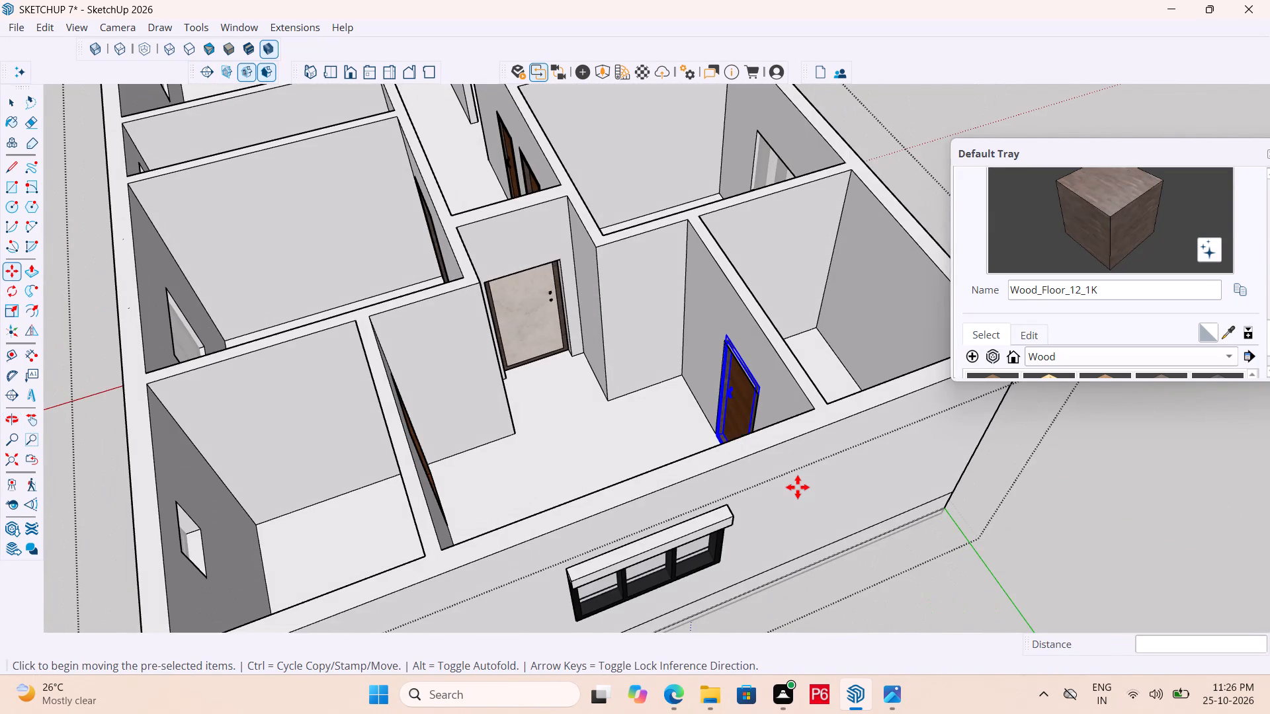
{"action": "middle_click_drag", "start_coordinate": [774, 389], "coordinate": [922, 378]}
{"action": "scroll", "coordinate": [860, 326], "scroll_direction": "up", "scroll_amount": 5}
{"action": "middle_click_drag", "start_coordinate": [661, 333], "coordinate": [795, 284]}
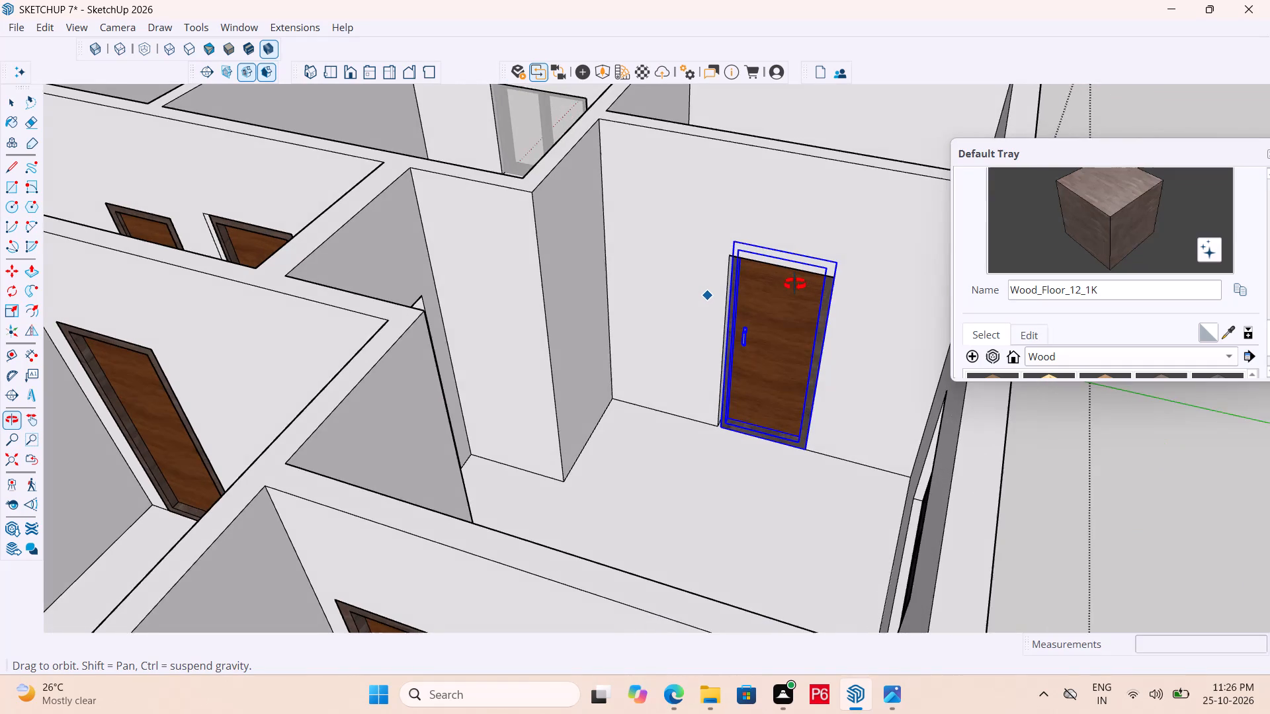
{"action": "middle_click_drag", "start_coordinate": [795, 284], "coordinate": [817, 293]}
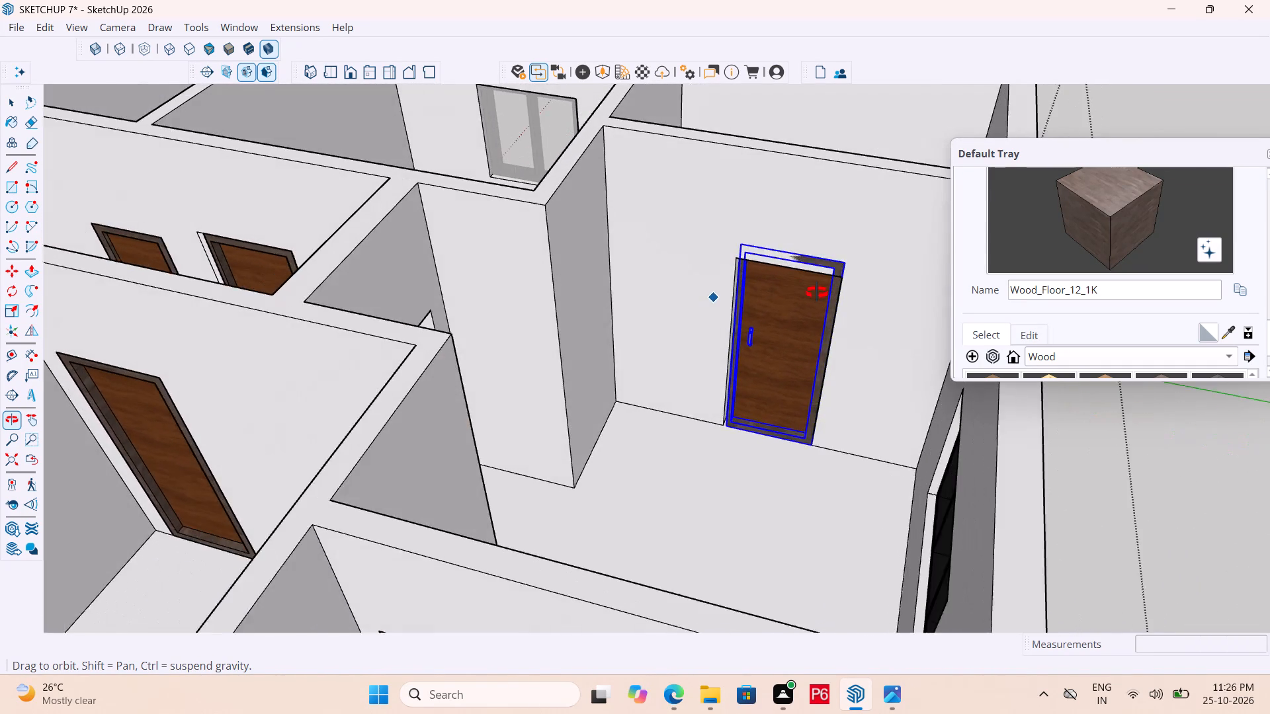
{"action": "middle_click_drag", "start_coordinate": [817, 293], "coordinate": [821, 293]}
{"action": "scroll", "coordinate": [754, 309], "scroll_direction": "up", "scroll_amount": 6}
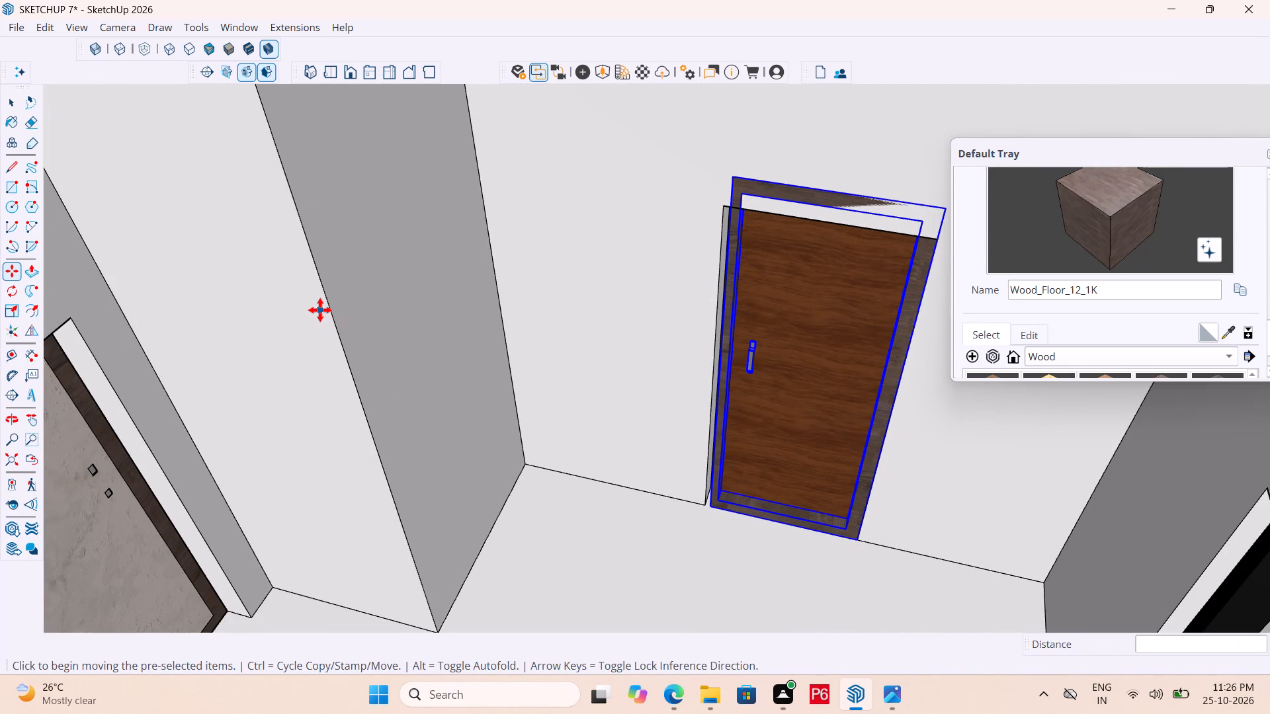
{"action": "left_click", "coordinate": [10, 313]}
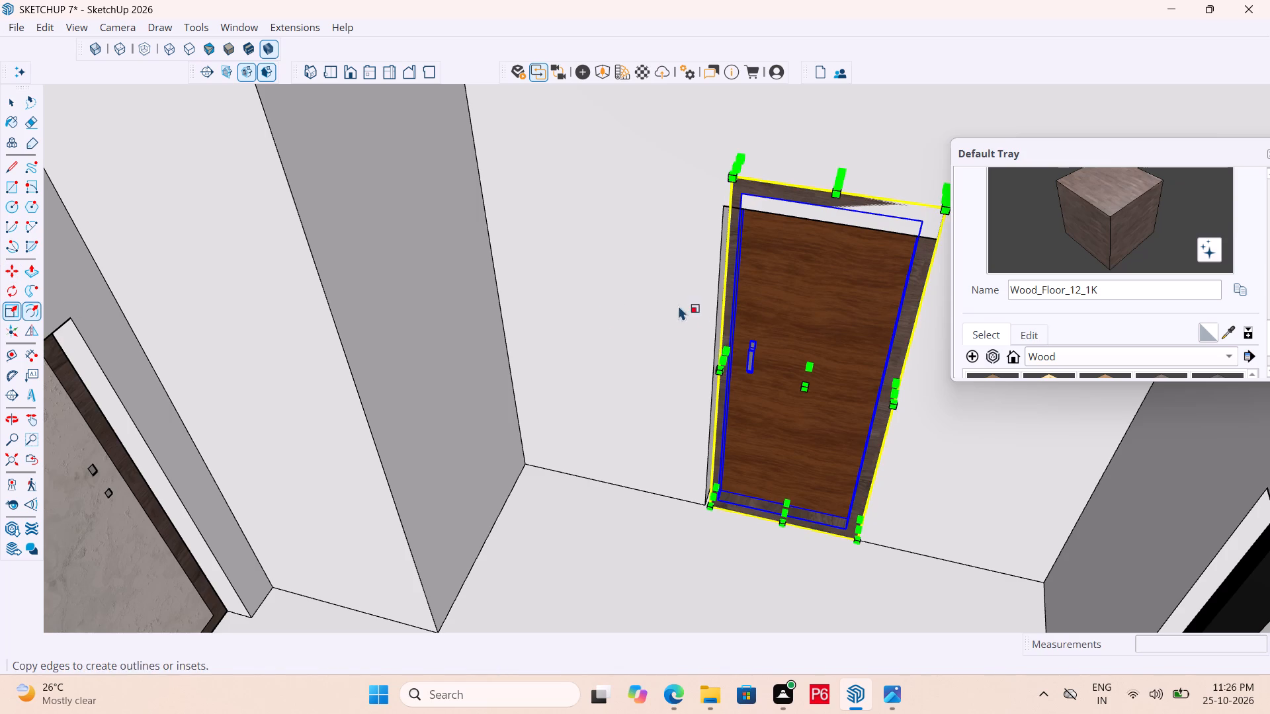
{"action": "scroll", "coordinate": [728, 321], "scroll_direction": "up", "scroll_amount": 10}
{"action": "left_click", "coordinate": [692, 385]}
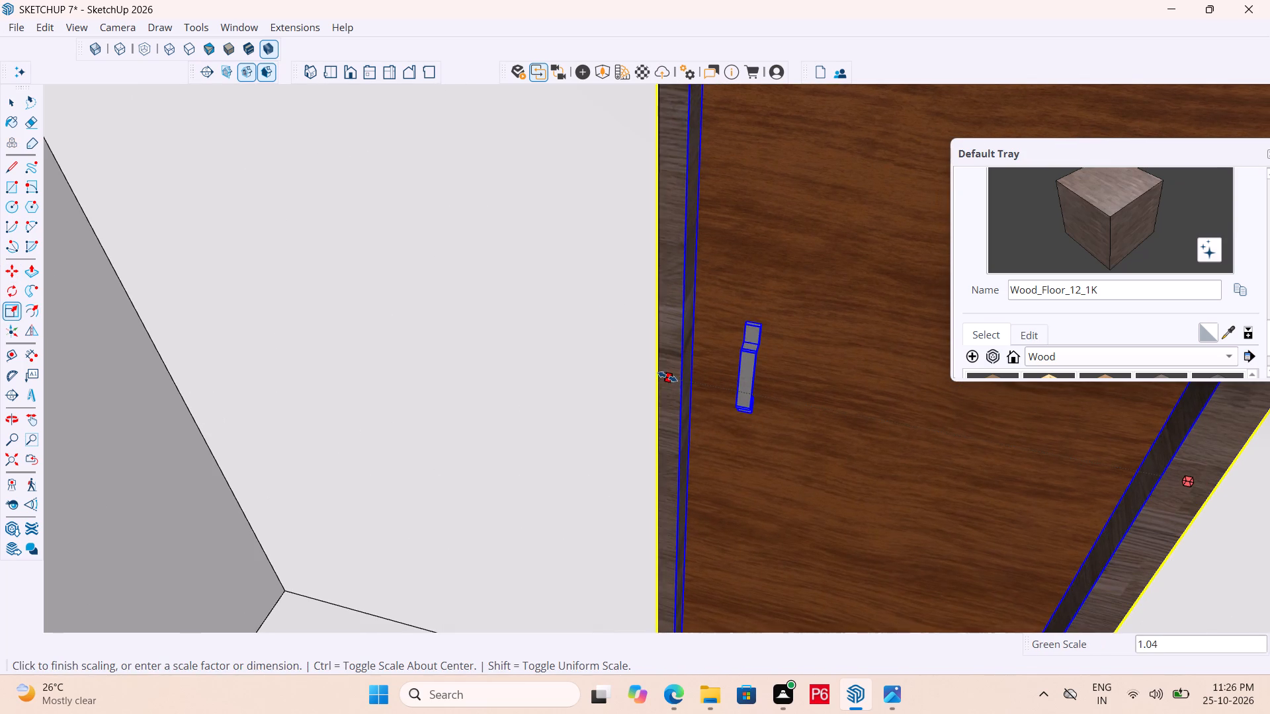
{"action": "left_click", "coordinate": [667, 374]}
Scale the same door's height to about 0.93 so its frame fits under the top of the opening.
{"action": "scroll", "coordinate": [665, 377], "scroll_direction": "down", "scroll_amount": 9}
{"action": "scroll", "coordinate": [798, 175], "scroll_direction": "up", "scroll_amount": 5}
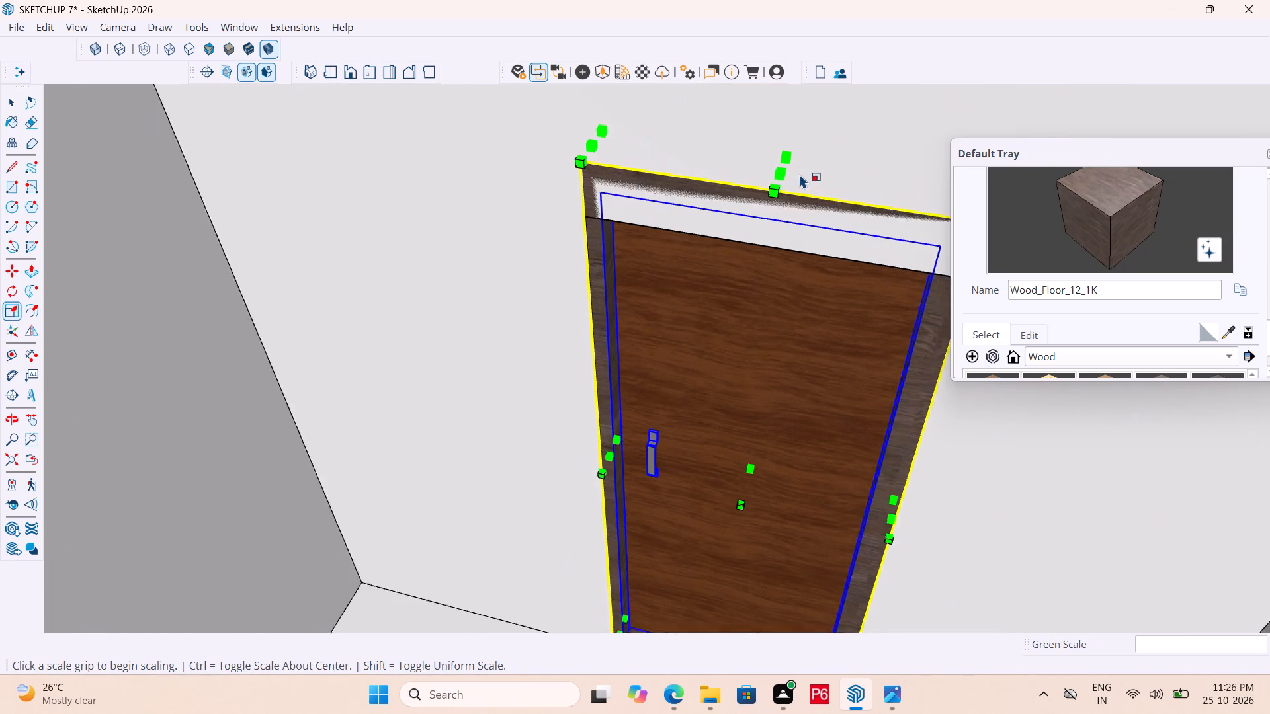
{"action": "left_click", "coordinate": [783, 175]}
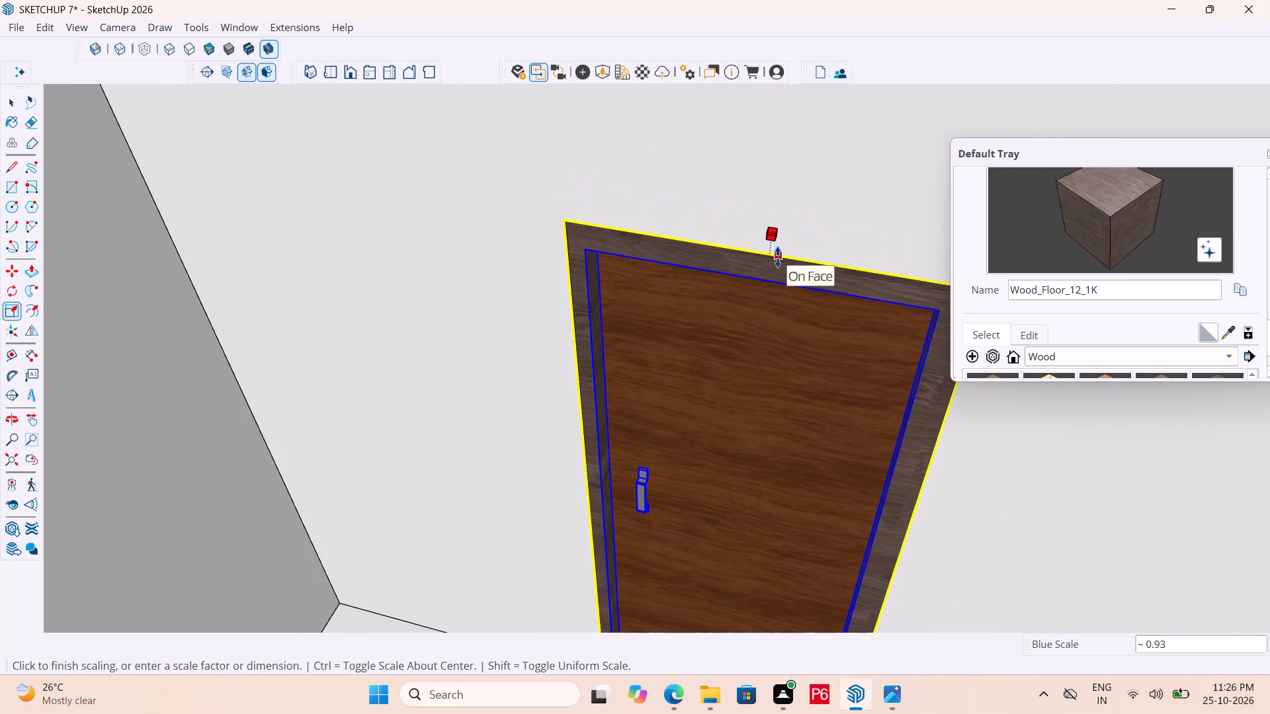
{"action": "left_click", "coordinate": [778, 257]}
Save the house model.
{"action": "scroll", "coordinate": [747, 221], "scroll_direction": "down", "scroll_amount": 5}
{"action": "key", "text": "ctrl+s"}
{"action": "key", "text": "ctrl+s"}
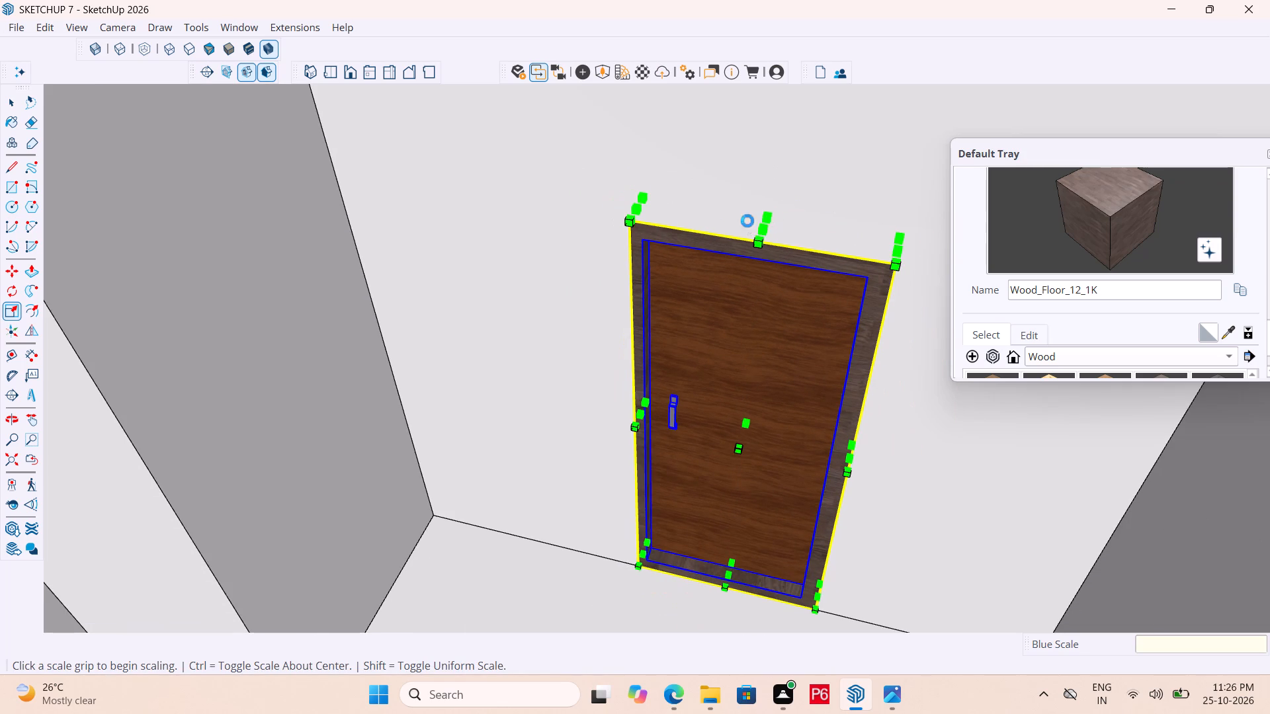
{"action": "key", "text": "ctrl+s"}
{"action": "key", "text": "ctrl+s"}
{"action": "key", "text": "ctrl+s"}
{"action": "key", "text": "ctrl+s"}
{"action": "key", "text": "ctrl+s"}
{"action": "key", "text": "ctrl+s"}
{"action": "key", "text": "ctrl+s"}
{"action": "scroll", "coordinate": [750, 219], "scroll_direction": "down", "scroll_amount": 18}
Clear the scaled door's selection and save the house model.
{"action": "key", "text": "space"}
{"action": "left_click", "coordinate": [889, 393]}
{"action": "middle_click_drag", "start_coordinate": [763, 335], "coordinate": [667, 330]}
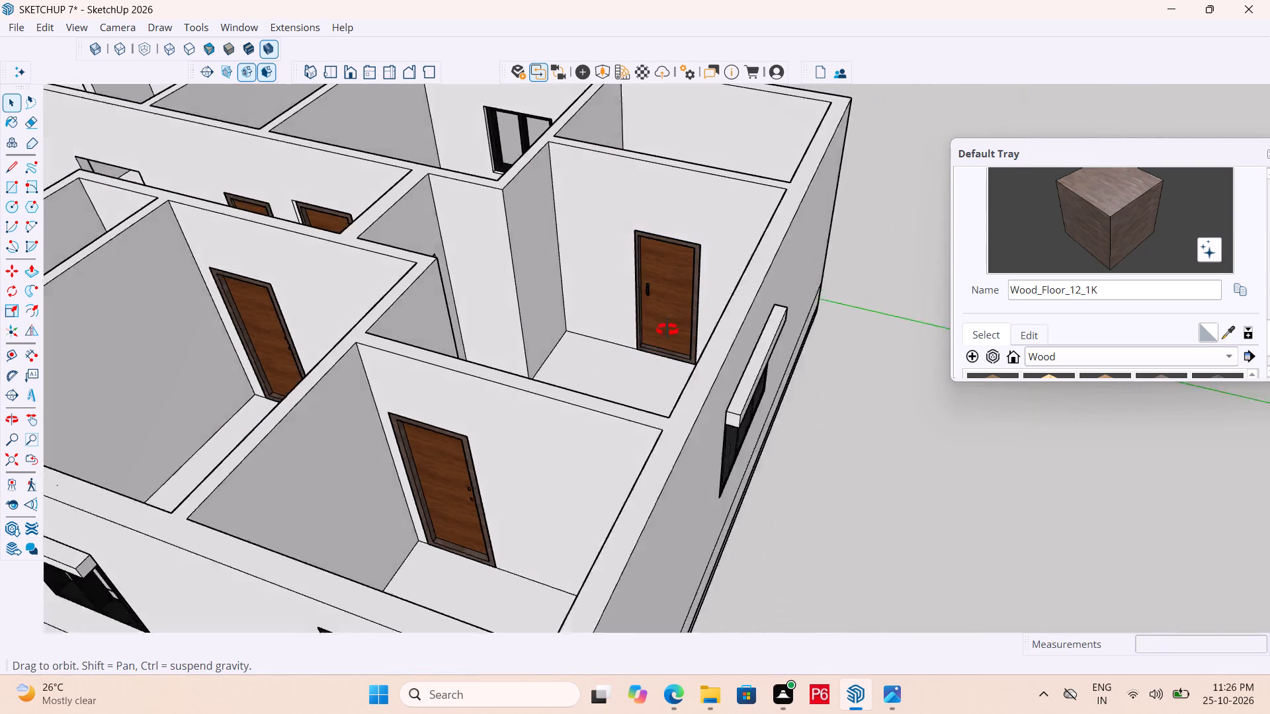
{"action": "middle_click_drag", "start_coordinate": [667, 330], "coordinate": [616, 328]}
{"action": "key", "text": "ctrl+s"}
{"action": "key", "text": "ctrl+s"}
{"action": "key", "text": "ctrl+s"}
{"action": "key", "text": "ctrl+s"}
{"action": "key", "text": "ctrl+s"}
{"action": "scroll", "coordinate": [727, 315], "scroll_direction": "down", "scroll_amount": 2}
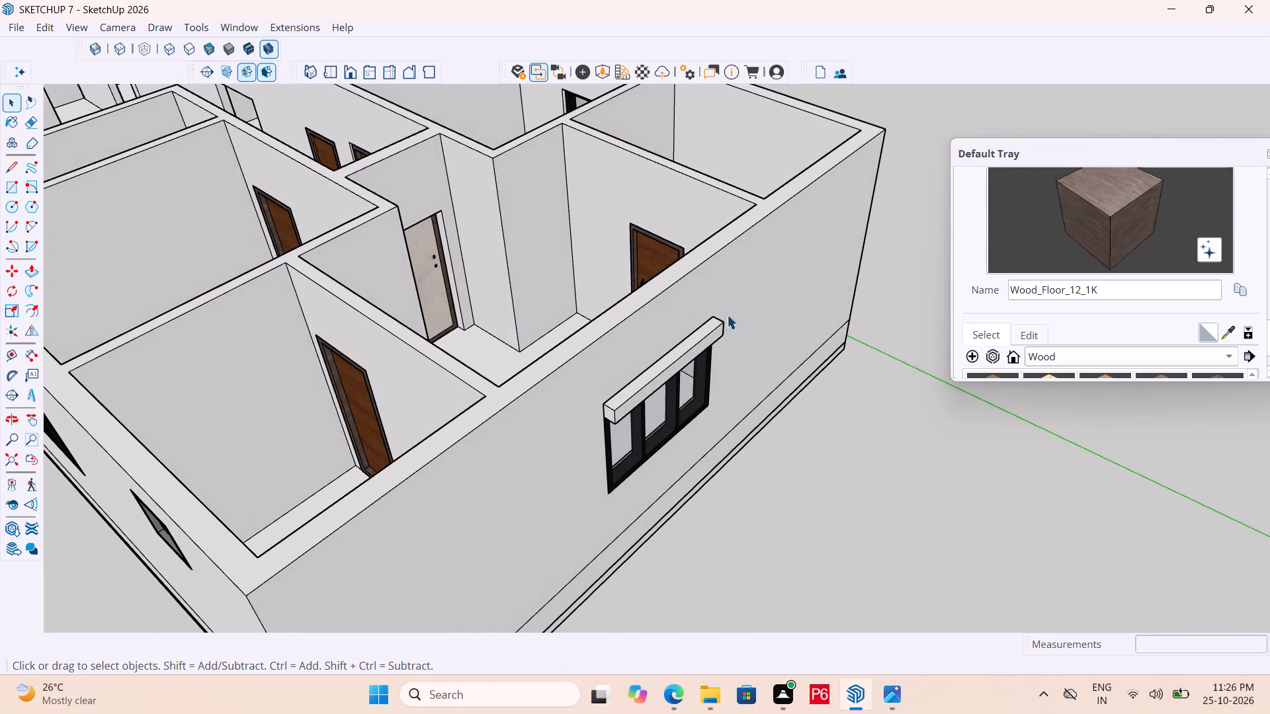
Delete the corridor's wooden door that leaves a gap beside its frame, the one nearer the marble-panelled door.
{"action": "scroll", "coordinate": [727, 315], "scroll_direction": "down", "scroll_amount": 2}
{"action": "scroll", "coordinate": [669, 326], "scroll_direction": "down", "scroll_amount": 3}
{"action": "middle_click_drag", "start_coordinate": [581, 339], "coordinate": [1050, 336]}
{"action": "middle_click_drag", "start_coordinate": [448, 421], "coordinate": [732, 438]}
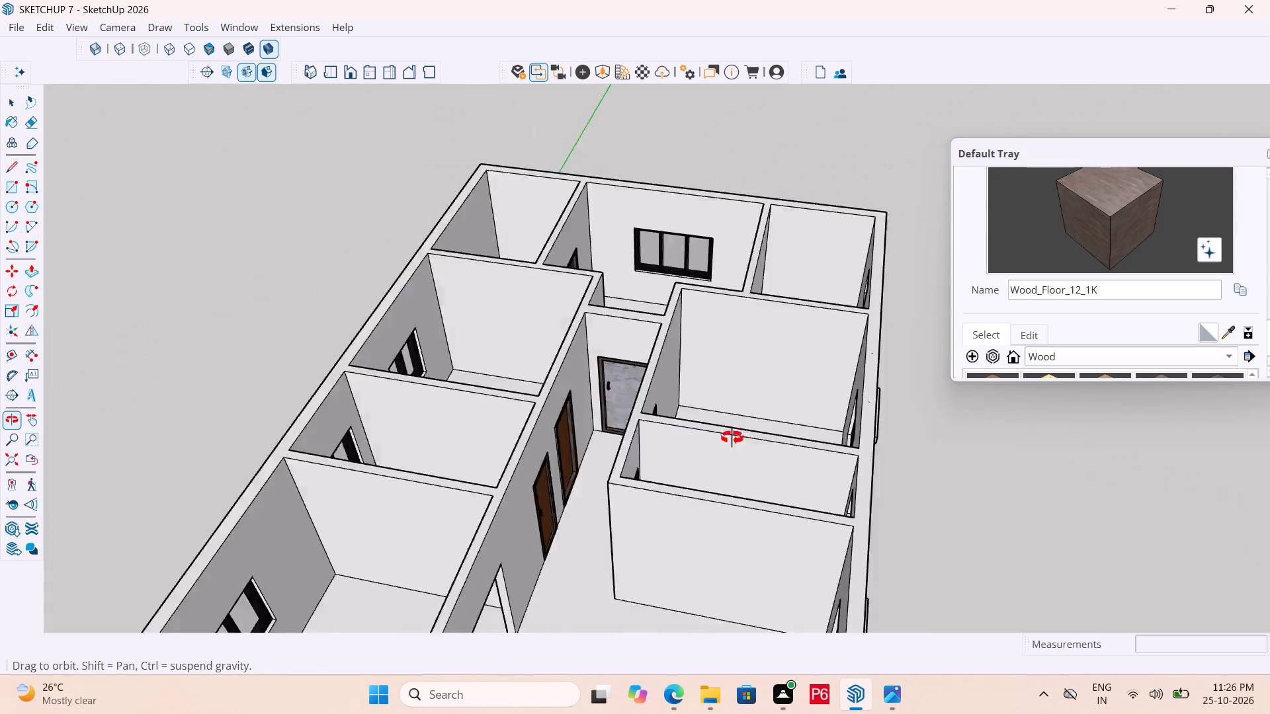
{"action": "middle_click_drag", "start_coordinate": [732, 438], "coordinate": [921, 422]}
{"action": "scroll", "coordinate": [470, 390], "scroll_direction": "down", "scroll_amount": 5}
{"action": "middle_click_drag", "start_coordinate": [665, 433], "coordinate": [222, 444]}
{"action": "scroll", "coordinate": [665, 307], "scroll_direction": "up", "scroll_amount": 10}
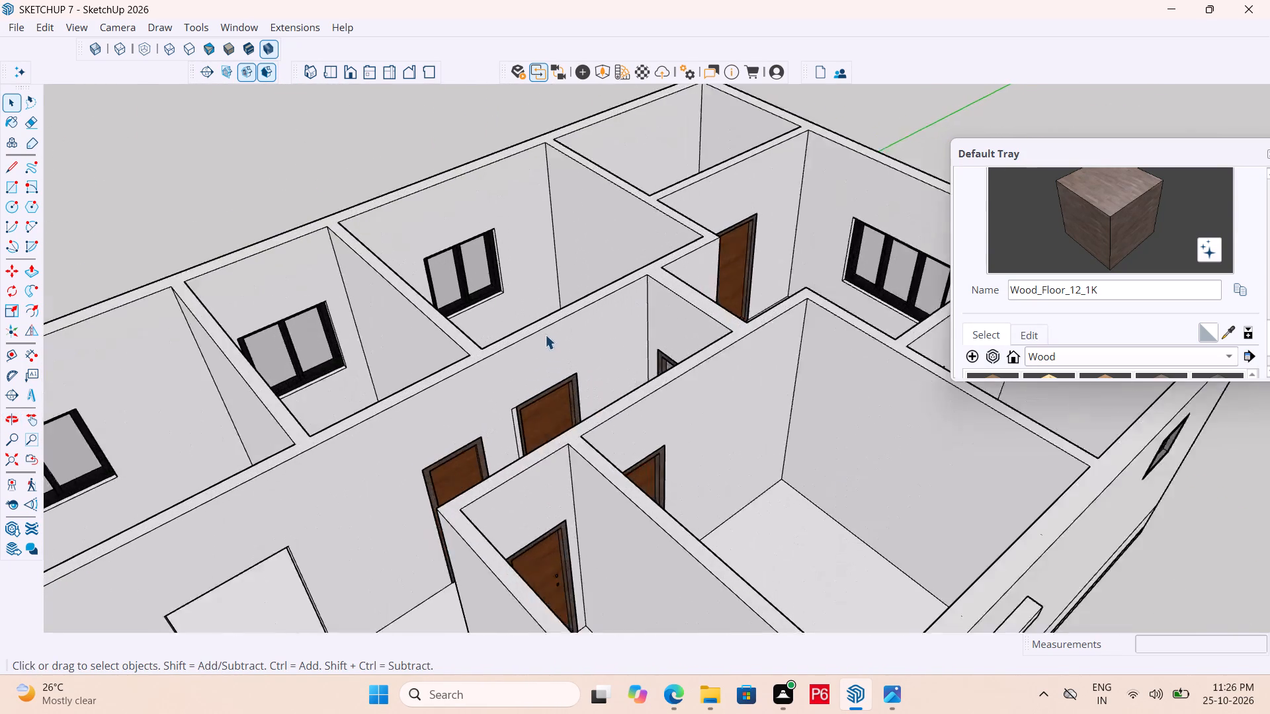
{"action": "scroll", "coordinate": [545, 335], "scroll_direction": "up", "scroll_amount": 1}
{"action": "left_click", "coordinate": [550, 422]}
{"action": "triple_click", "coordinate": [550, 422]}
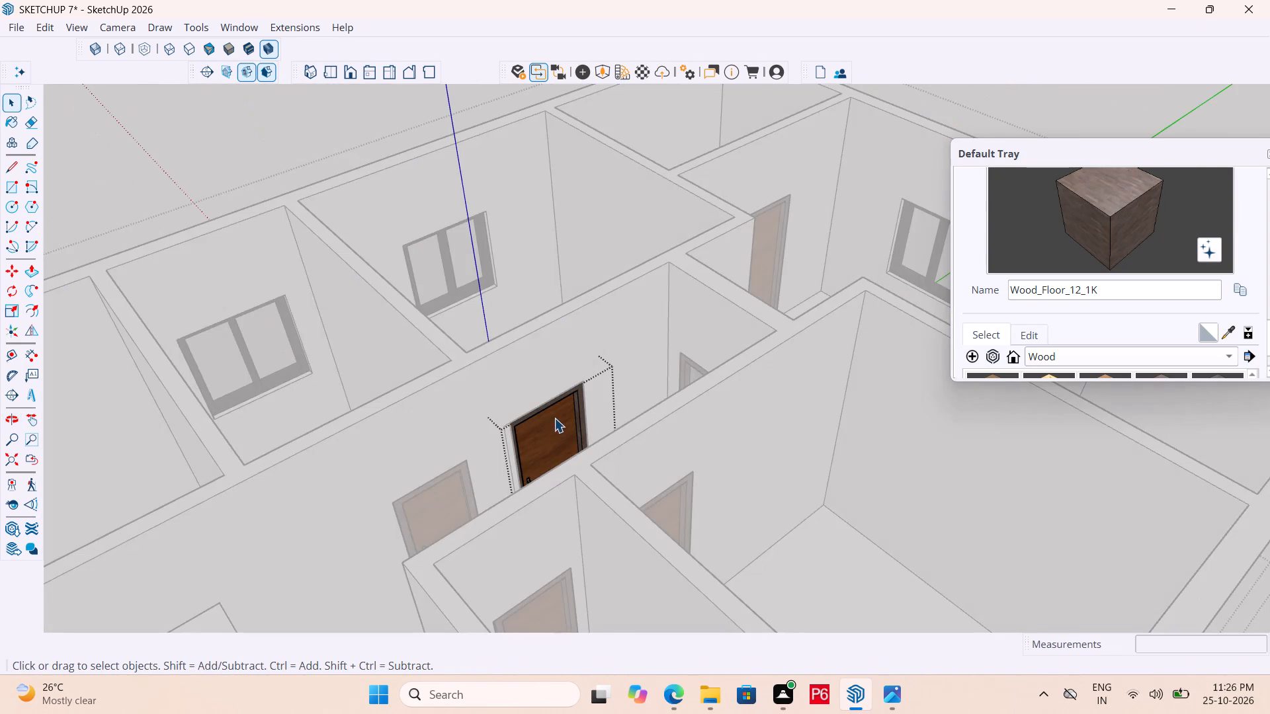
{"action": "left_click", "coordinate": [554, 418]}
{"action": "left_click", "coordinate": [638, 359]}
{"action": "left_click", "coordinate": [558, 409]}
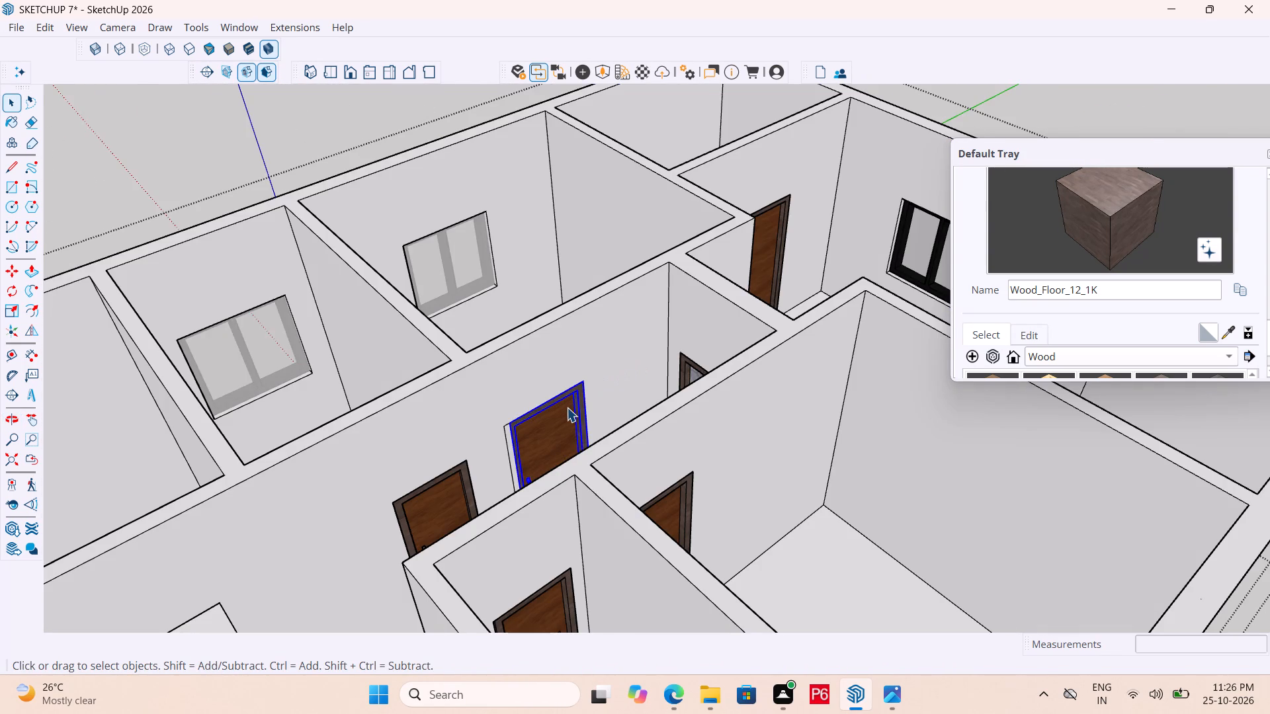
{"action": "key", "text": "Delete"}
Delete the leftover wood-textured face on the floor of the emptied corridor doorway.
{"action": "middle_click_drag", "start_coordinate": [513, 438], "coordinate": [194, 449]}
{"action": "scroll", "coordinate": [402, 338], "scroll_direction": "up", "scroll_amount": 5}
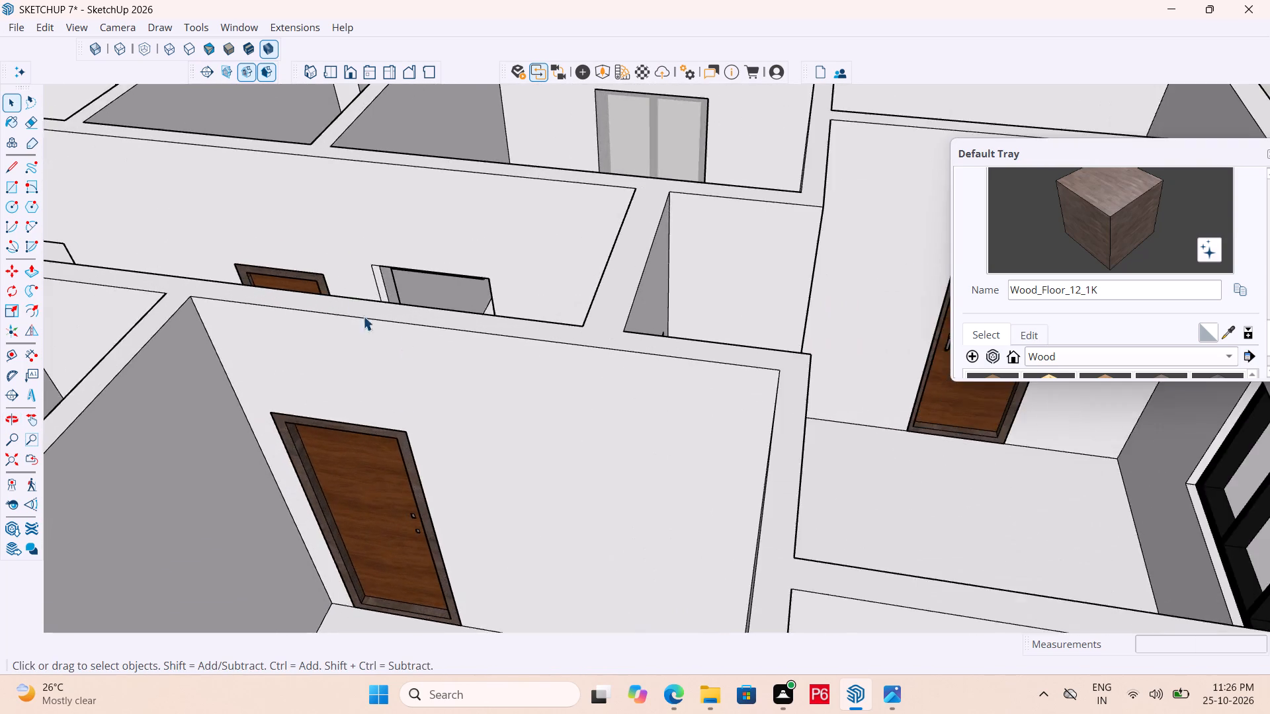
{"action": "scroll", "coordinate": [363, 316], "scroll_direction": "up", "scroll_amount": 12}
{"action": "middle_click_drag", "start_coordinate": [419, 364], "coordinate": [347, 438]}
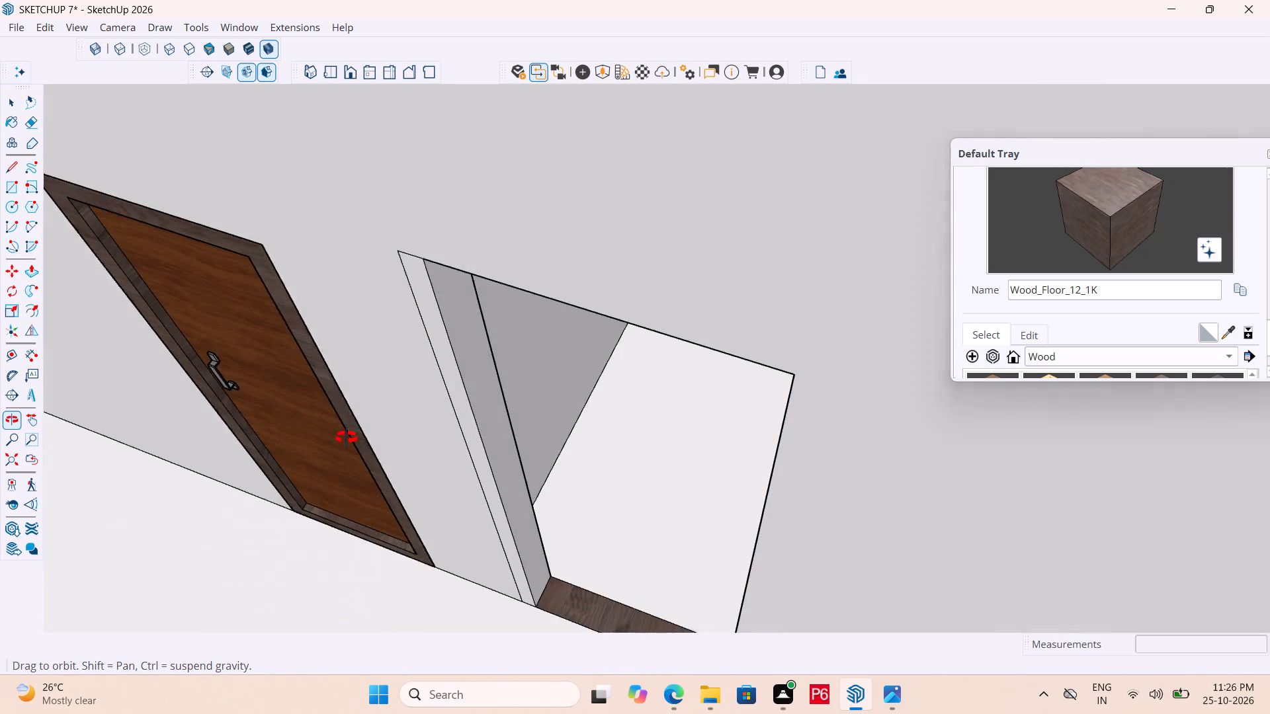
{"action": "middle_click_drag", "start_coordinate": [347, 438], "coordinate": [324, 434]}
{"action": "scroll", "coordinate": [630, 320], "scroll_direction": "down", "scroll_amount": 5}
{"action": "left_click", "coordinate": [589, 535]}
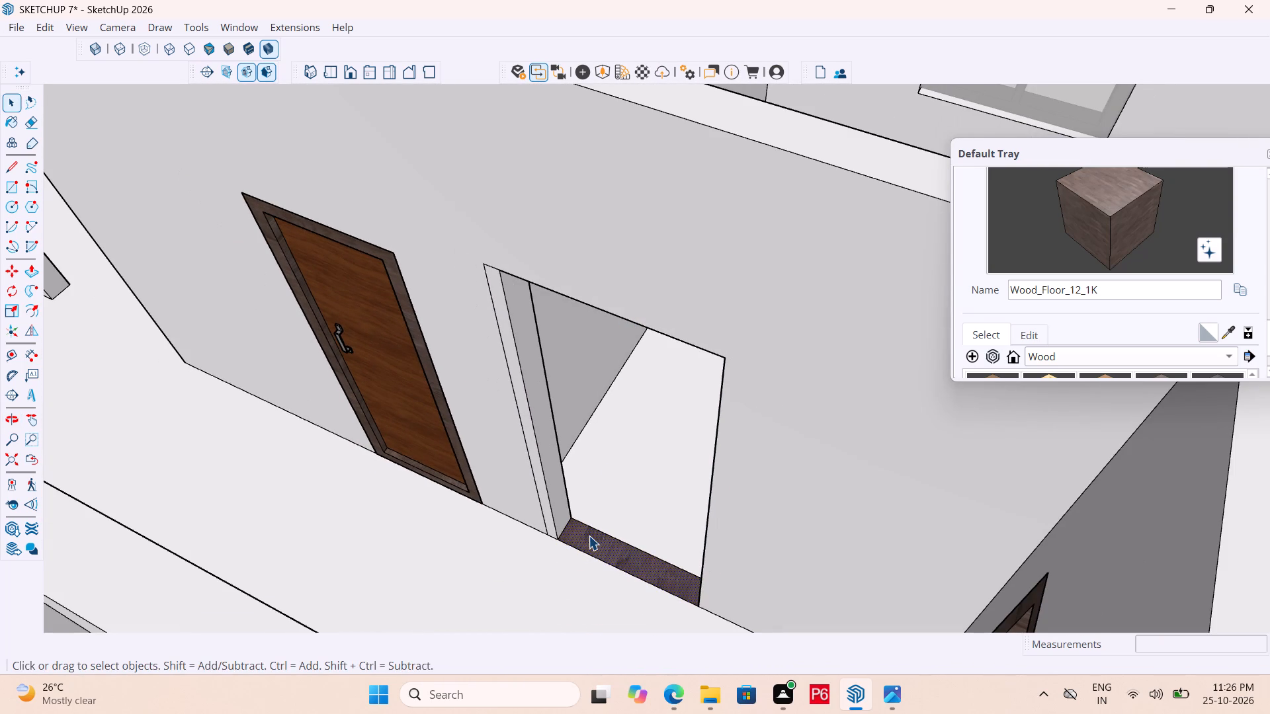
{"action": "key", "text": "Delete"}
Delete the stray vertical edge on the corridor wall beside the emptied doorway.
{"action": "scroll", "coordinate": [521, 516], "scroll_direction": "up", "scroll_amount": 5}
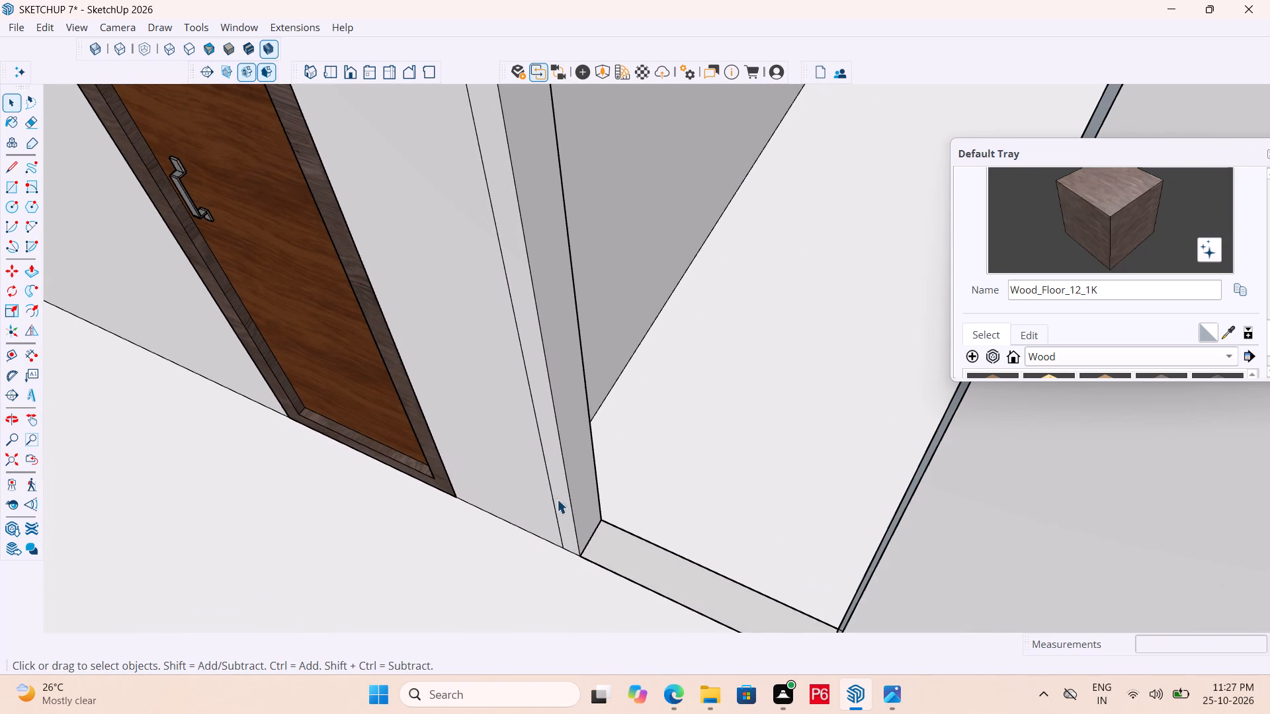
{"action": "left_click", "coordinate": [552, 502]}
{"action": "key", "text": "Delete"}
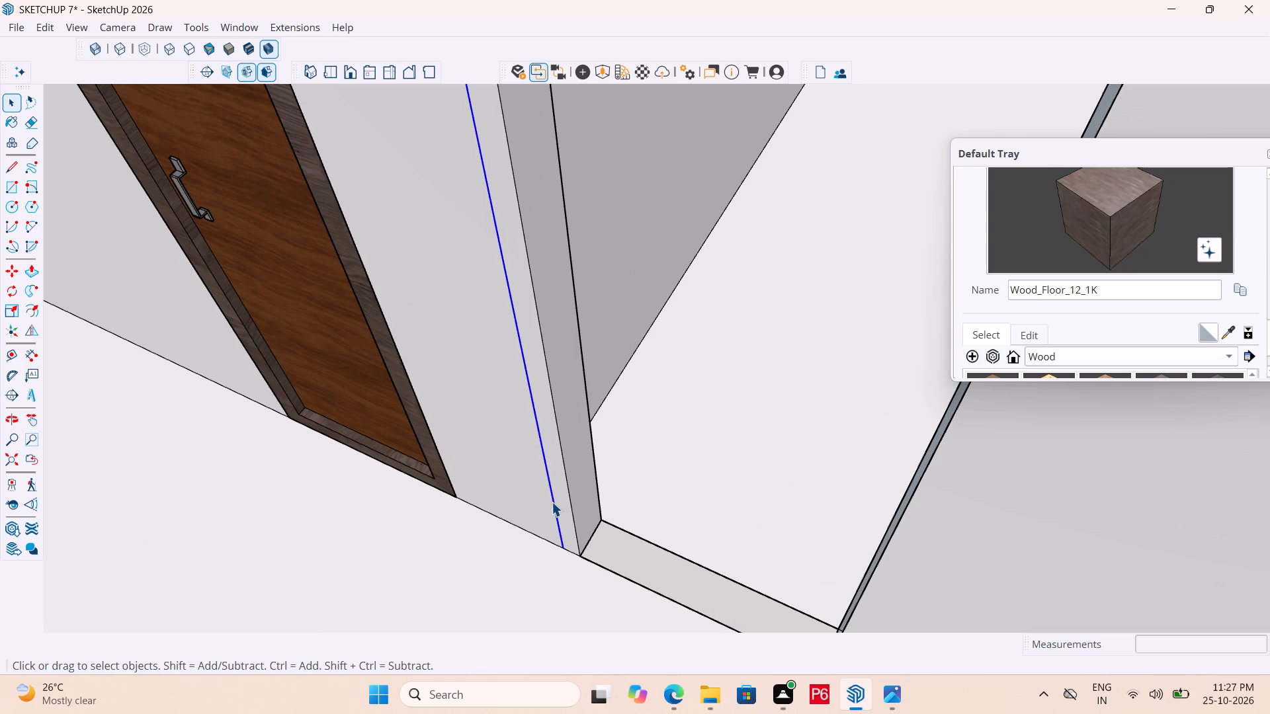
Delete the leftover wood-textured strip along the top of the doorway on its room side.
{"action": "scroll", "coordinate": [547, 505], "scroll_direction": "down", "scroll_amount": 6}
{"action": "scroll", "coordinate": [796, 476], "scroll_direction": "down", "scroll_amount": 1}
{"action": "middle_click_drag", "start_coordinate": [599, 476], "coordinate": [138, 485]}
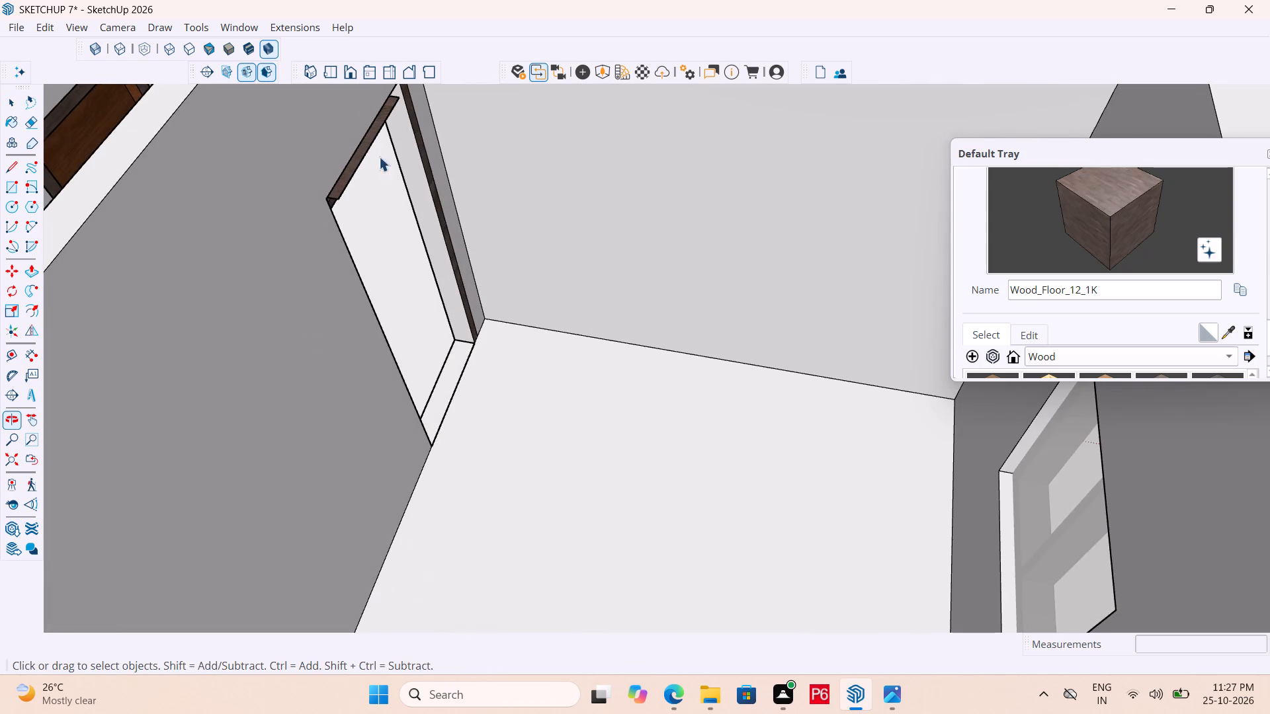
{"action": "scroll", "coordinate": [362, 118], "scroll_direction": "up", "scroll_amount": 9}
{"action": "double_click", "coordinate": [388, 149]}
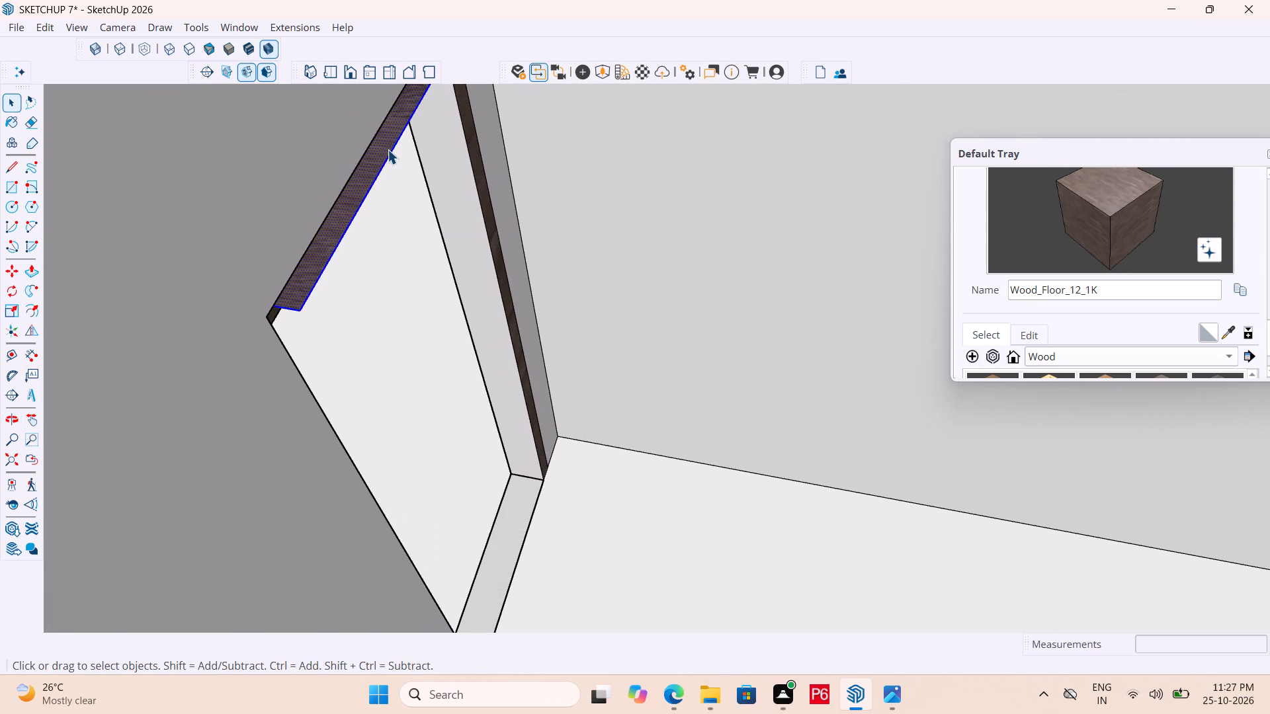
{"action": "key", "text": "Delete"}
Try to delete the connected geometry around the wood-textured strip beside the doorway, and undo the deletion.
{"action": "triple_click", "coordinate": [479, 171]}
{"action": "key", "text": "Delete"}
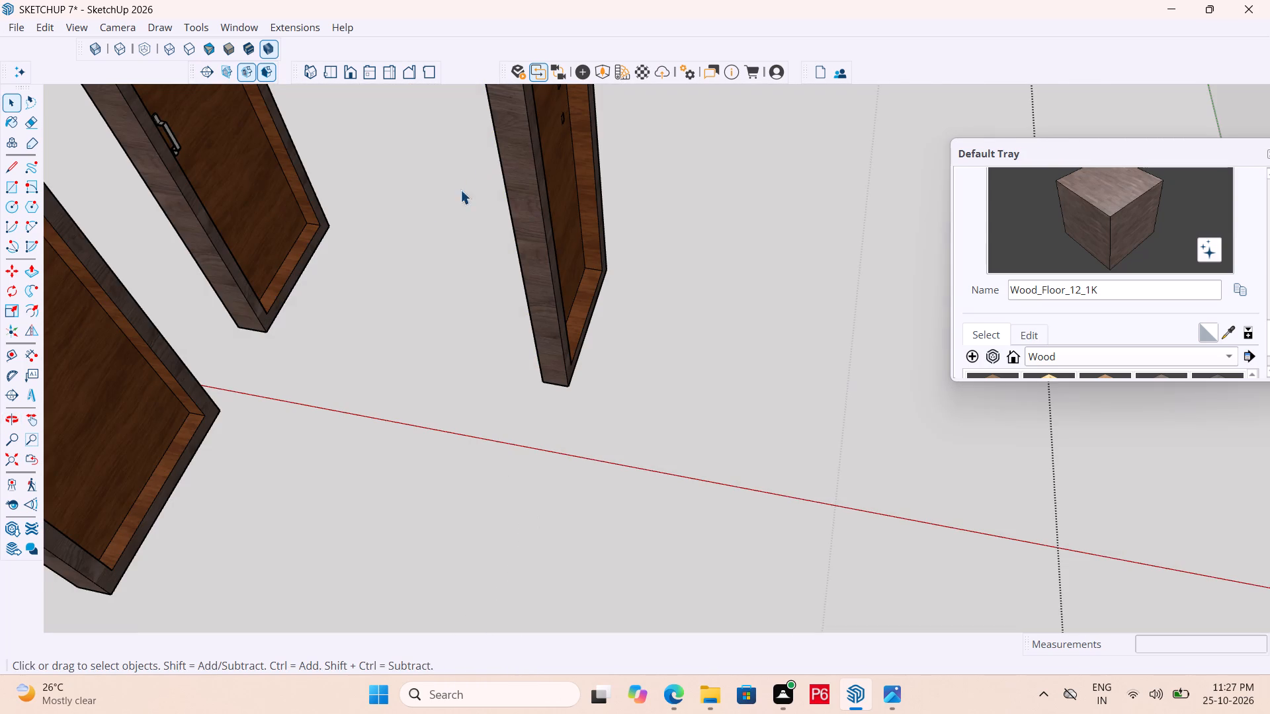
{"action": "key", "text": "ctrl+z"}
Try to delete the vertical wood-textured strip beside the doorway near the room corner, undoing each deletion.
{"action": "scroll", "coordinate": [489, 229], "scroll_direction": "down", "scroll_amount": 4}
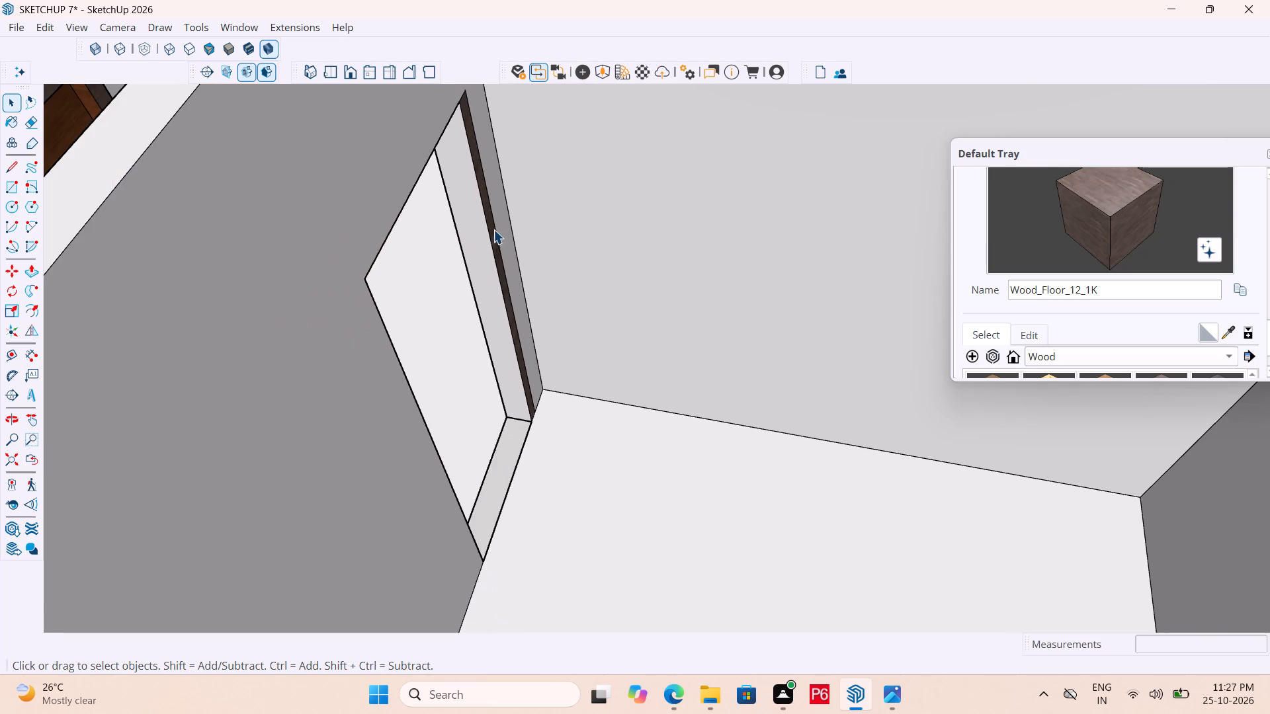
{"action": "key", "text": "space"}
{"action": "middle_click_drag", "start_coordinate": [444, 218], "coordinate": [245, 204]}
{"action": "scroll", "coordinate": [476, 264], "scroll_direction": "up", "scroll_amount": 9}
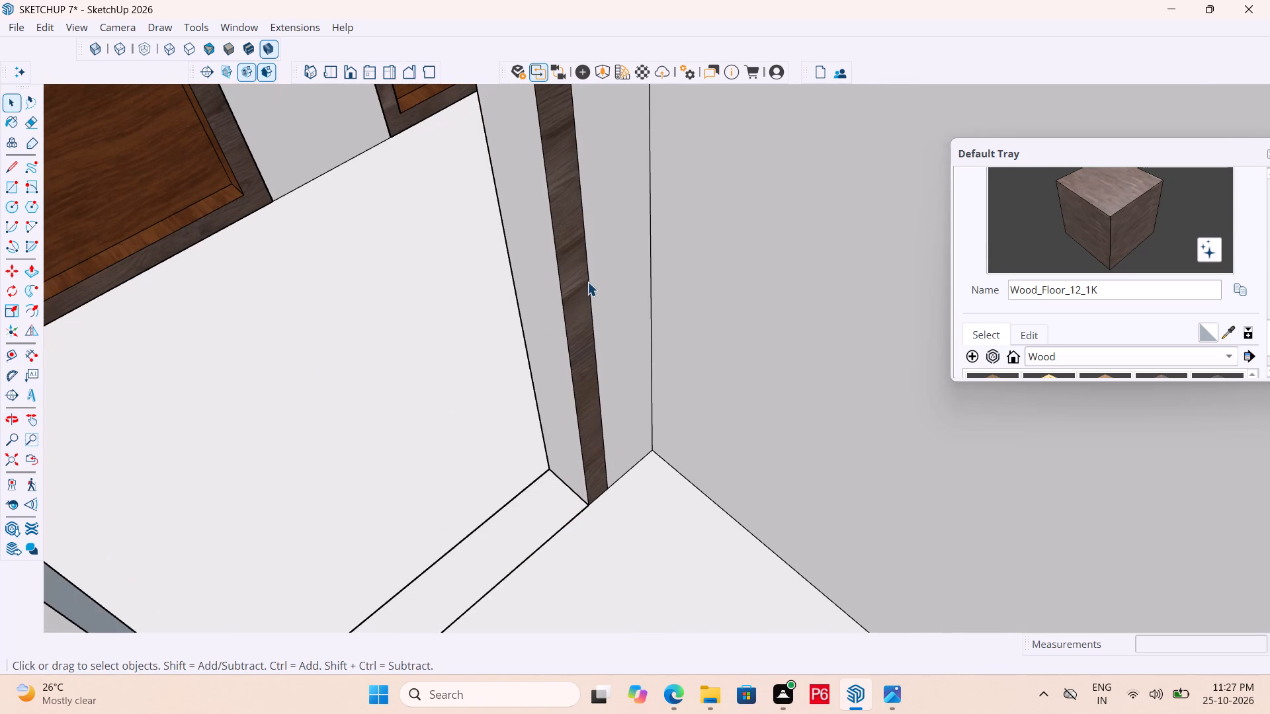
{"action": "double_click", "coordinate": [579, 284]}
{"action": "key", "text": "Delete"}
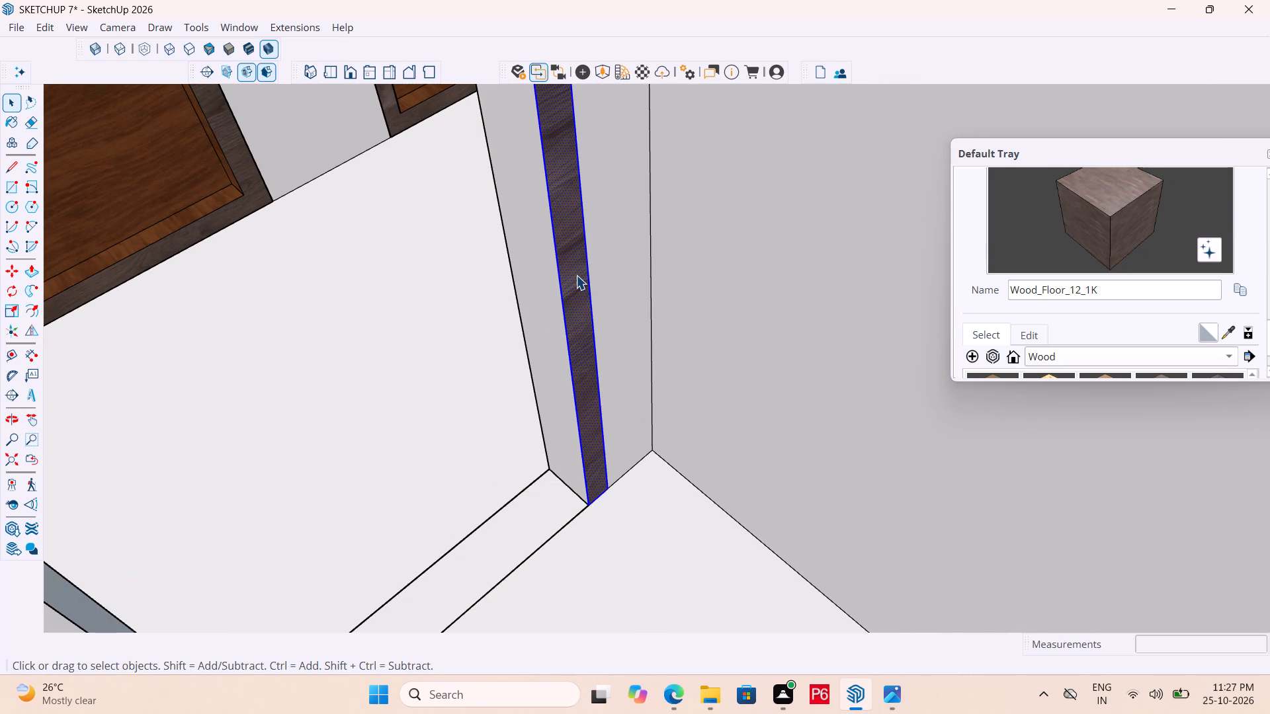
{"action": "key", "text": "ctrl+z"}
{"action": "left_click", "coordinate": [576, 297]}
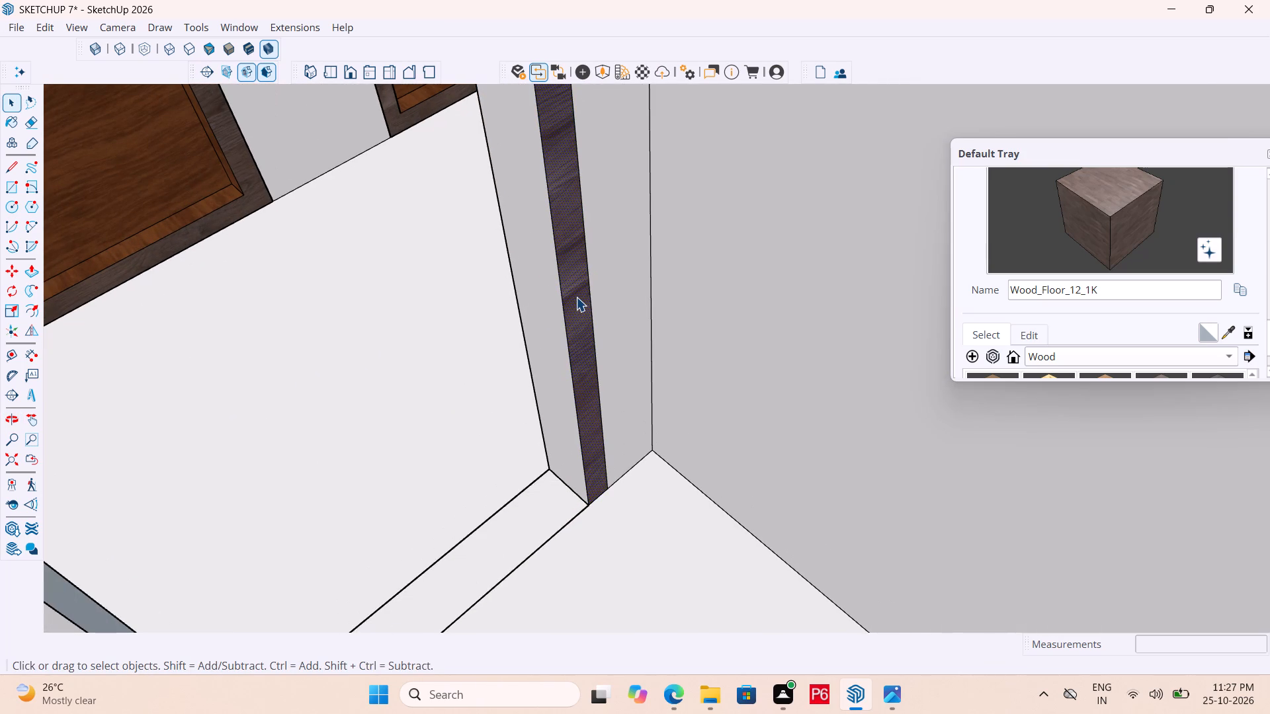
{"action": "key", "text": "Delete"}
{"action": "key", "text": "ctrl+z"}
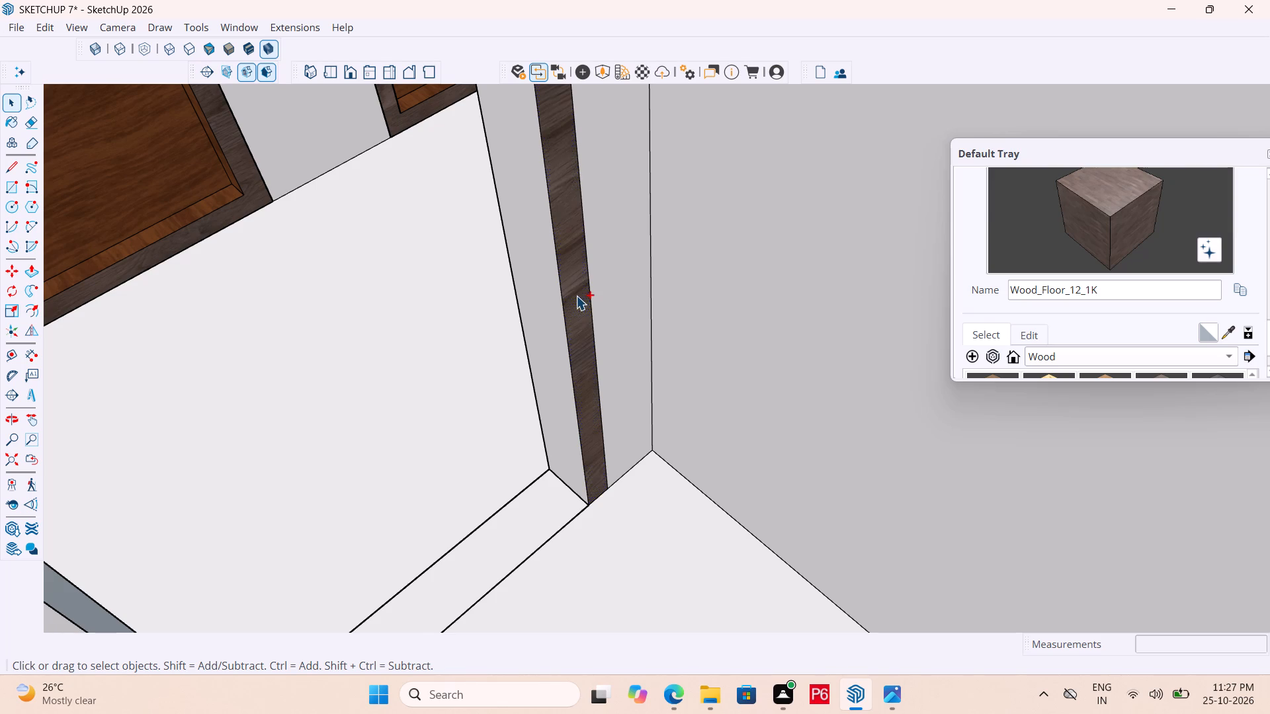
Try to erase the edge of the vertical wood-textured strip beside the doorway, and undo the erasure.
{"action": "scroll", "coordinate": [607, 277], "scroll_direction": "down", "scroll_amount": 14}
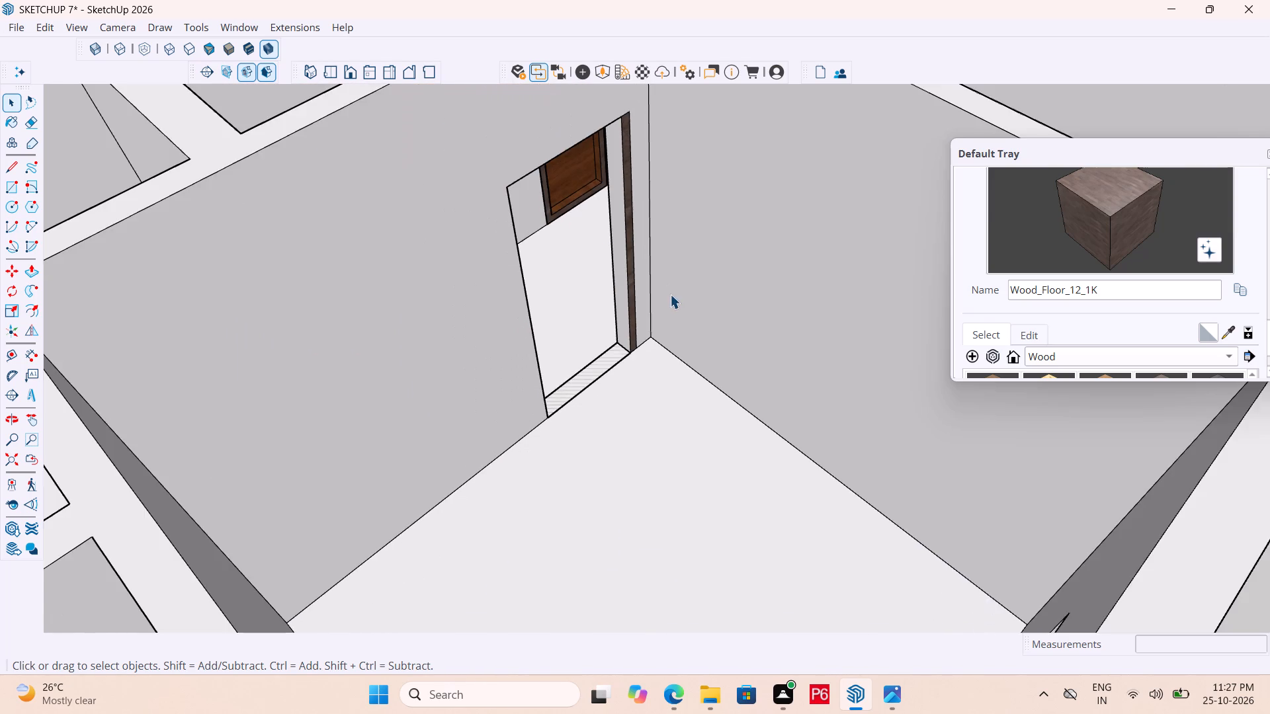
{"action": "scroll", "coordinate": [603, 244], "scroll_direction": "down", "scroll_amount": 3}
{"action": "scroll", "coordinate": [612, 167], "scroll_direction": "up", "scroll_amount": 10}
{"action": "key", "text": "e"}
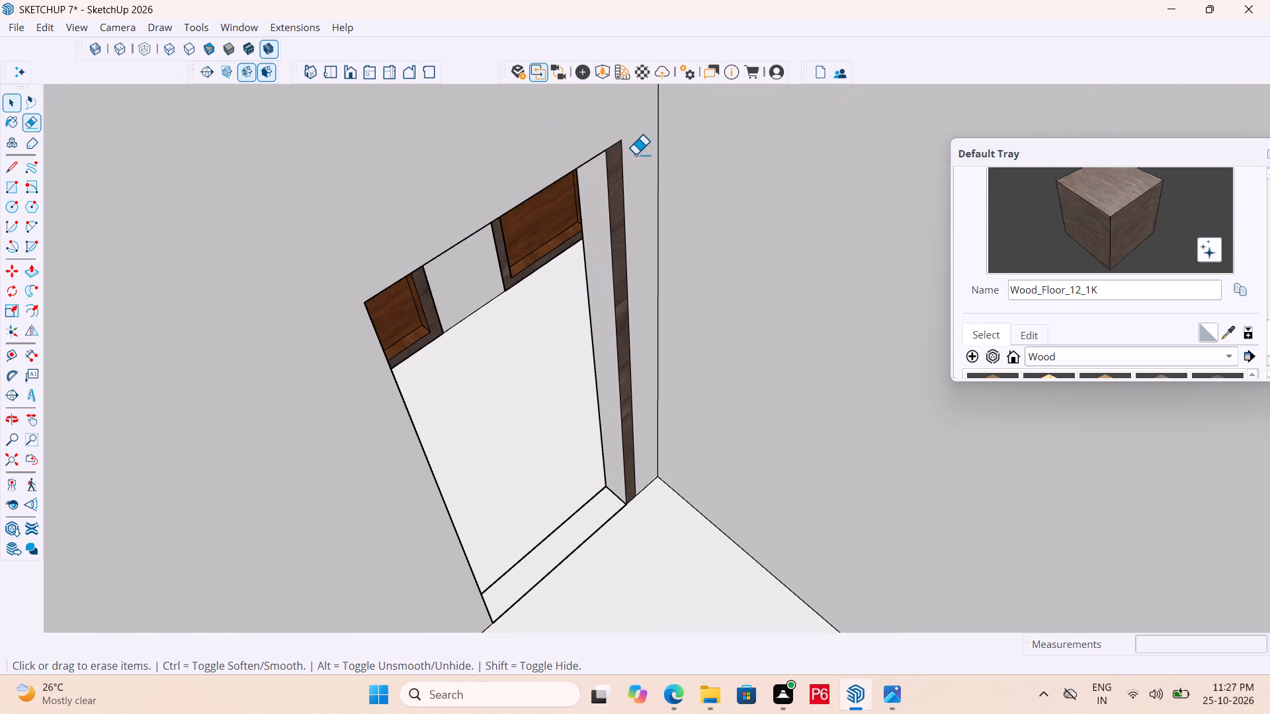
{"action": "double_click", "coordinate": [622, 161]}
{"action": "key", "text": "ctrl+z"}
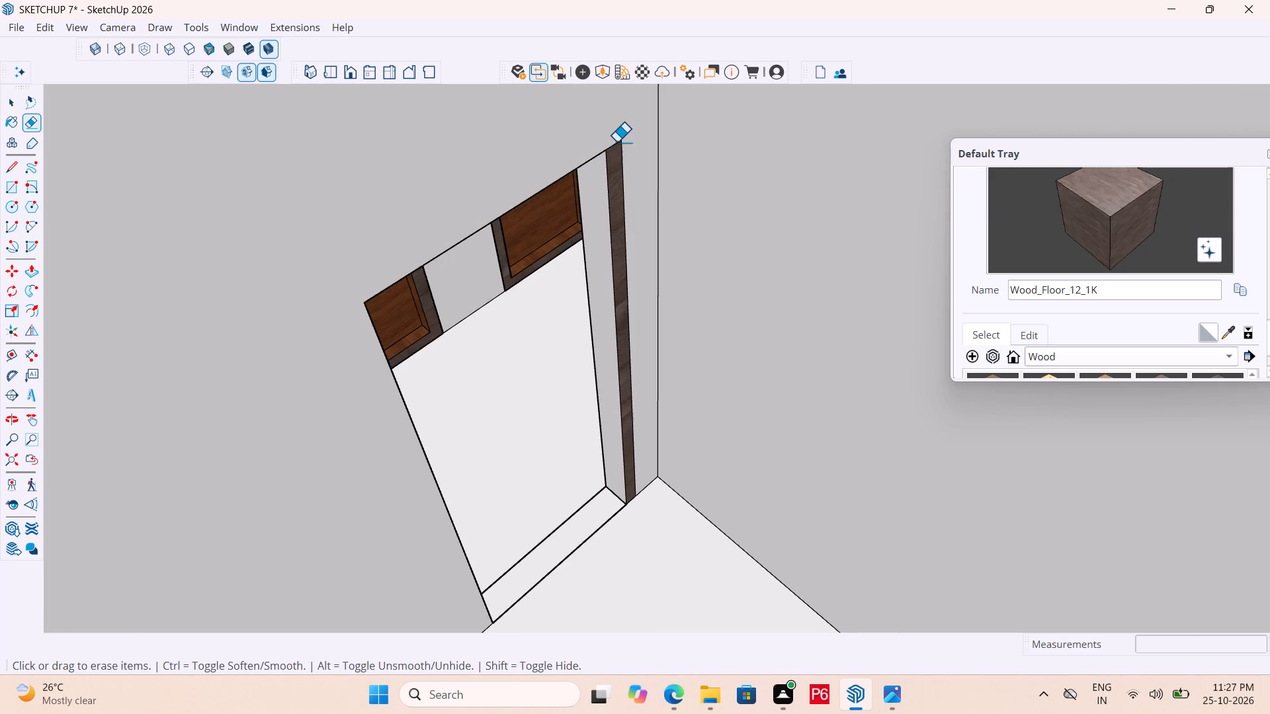
Erase the edge separating the vertical wood-textured strip from the room wall beside the doorway.
{"action": "left_click_drag", "start_coordinate": [616, 142], "coordinate": [625, 151]}
{"action": "left_click", "coordinate": [625, 151]}
{"action": "scroll", "coordinate": [606, 159], "scroll_direction": "down", "scroll_amount": 3}
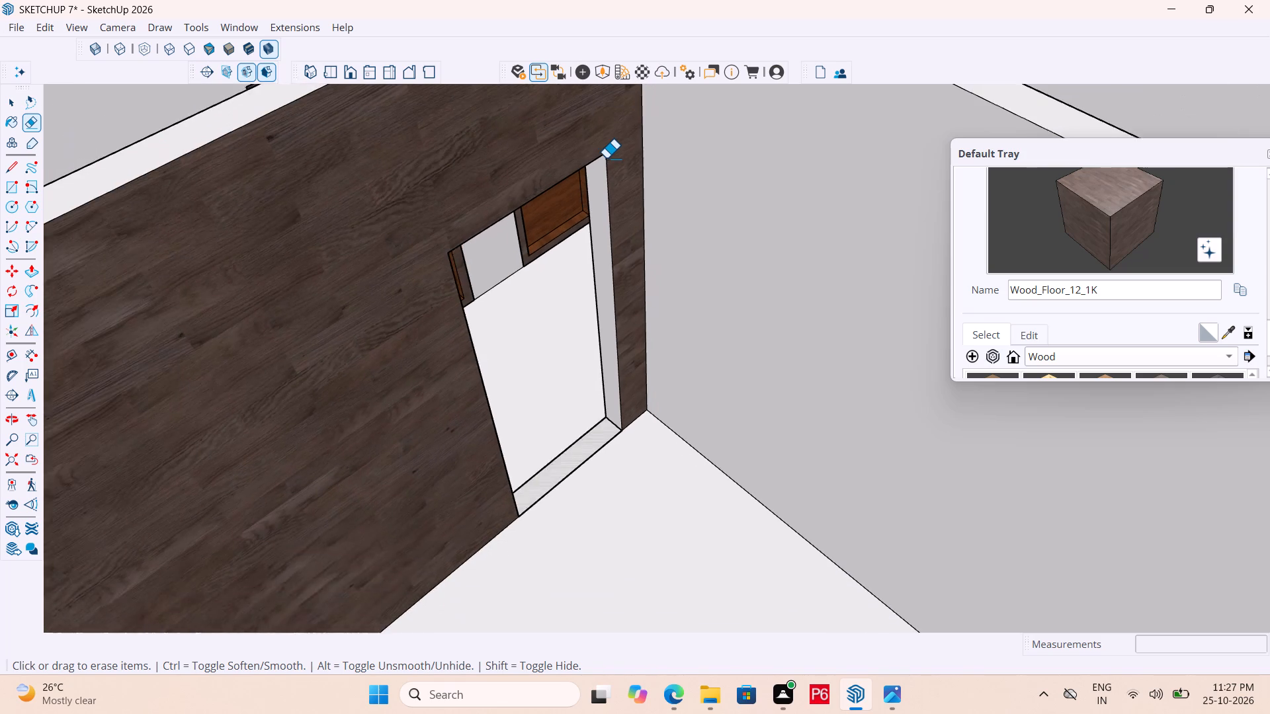
Sample the plain Default wall material, repaint the wood-textured room wall around the doorway with it, and save the model.
{"action": "scroll", "coordinate": [606, 159], "scroll_direction": "down", "scroll_amount": 2}
{"action": "key", "text": "b"}
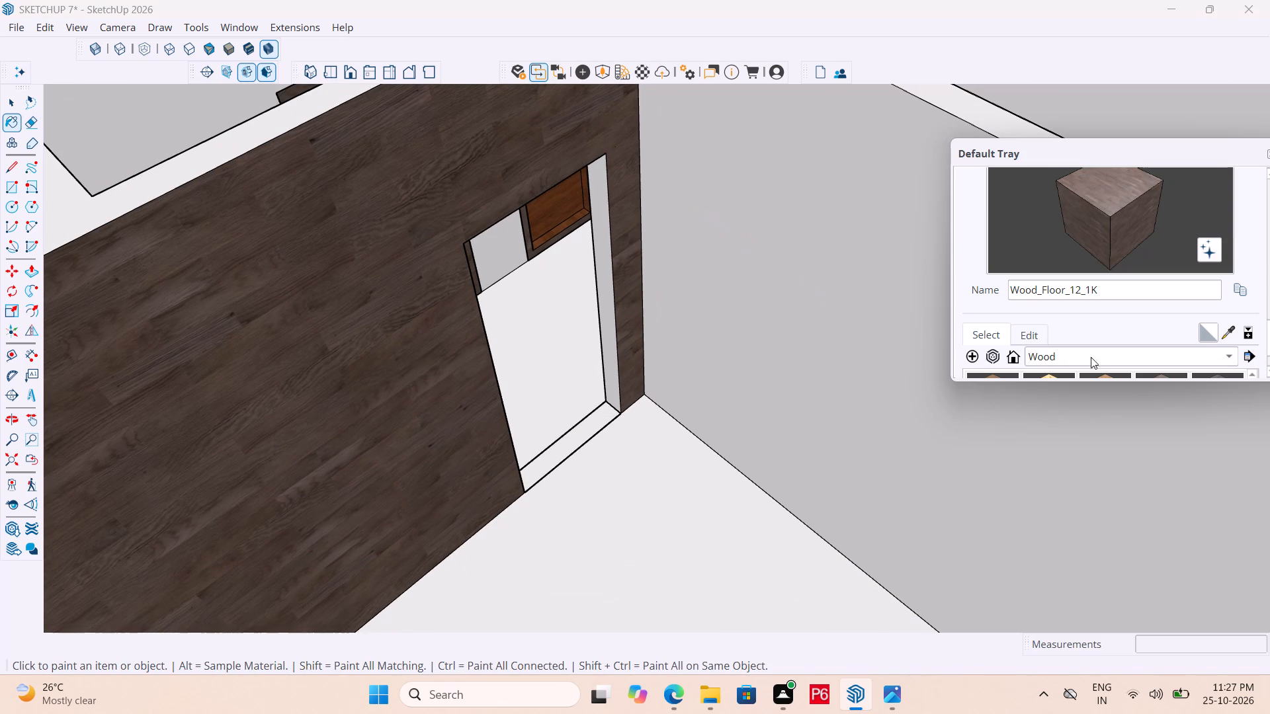
{"action": "left_click", "coordinate": [1226, 334]}
{"action": "left_click_drag", "start_coordinate": [843, 276], "coordinate": [835, 274]}
{"action": "left_click", "coordinate": [428, 209]}
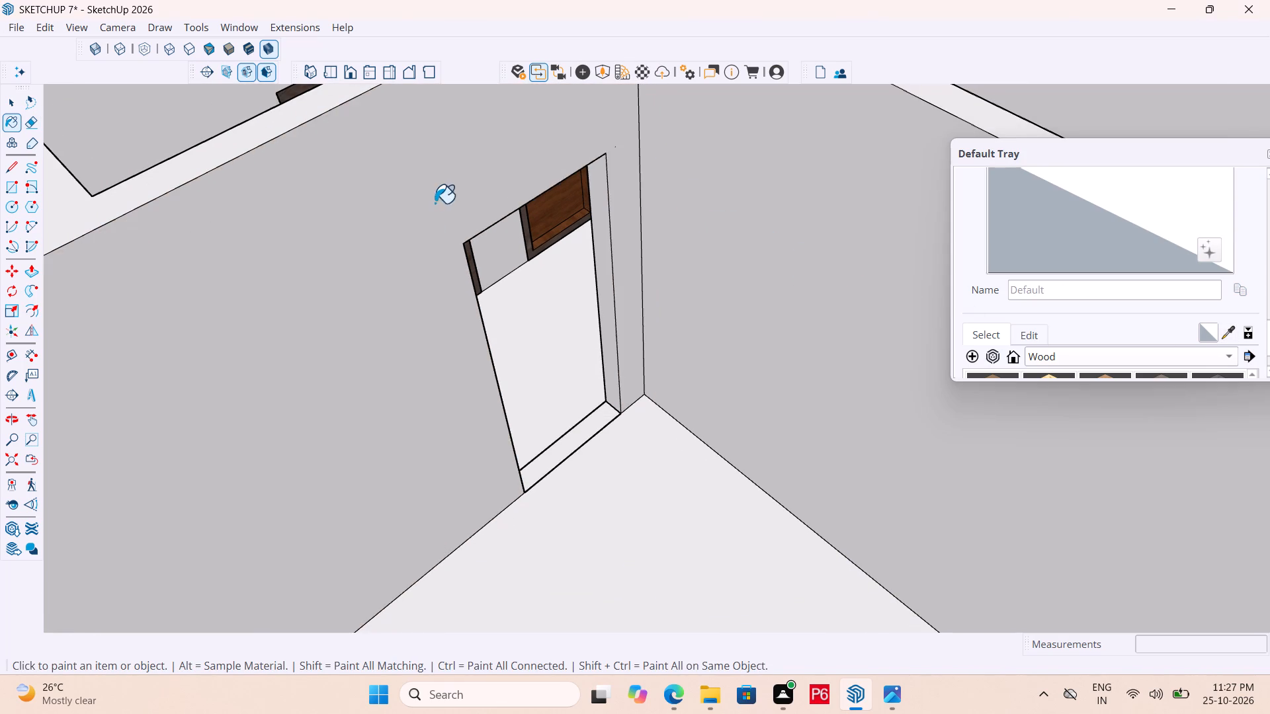
{"action": "scroll", "coordinate": [642, 200], "scroll_direction": "down", "scroll_amount": 3}
{"action": "middle_click_drag", "start_coordinate": [429, 202], "coordinate": [1269, 190]}
{"action": "scroll", "coordinate": [503, 206], "scroll_direction": "down", "scroll_amount": 4}
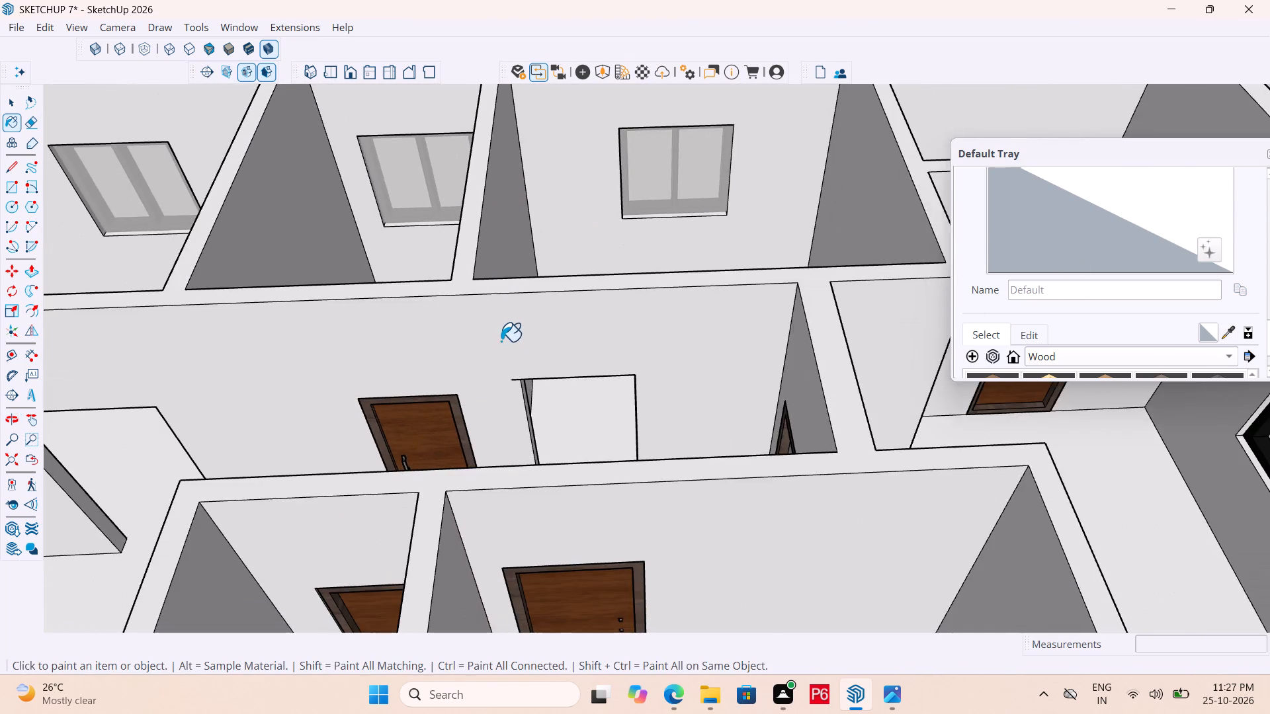
{"action": "scroll", "coordinate": [508, 353], "scroll_direction": "up", "scroll_amount": 5}
{"action": "key", "text": "ctrl+s"}
{"action": "key", "text": "ctrl+s"}
Erase the stray edge stub projecting from the upper corner of the empty corridor doorway and leave the house group.
{"action": "key", "text": "e"}
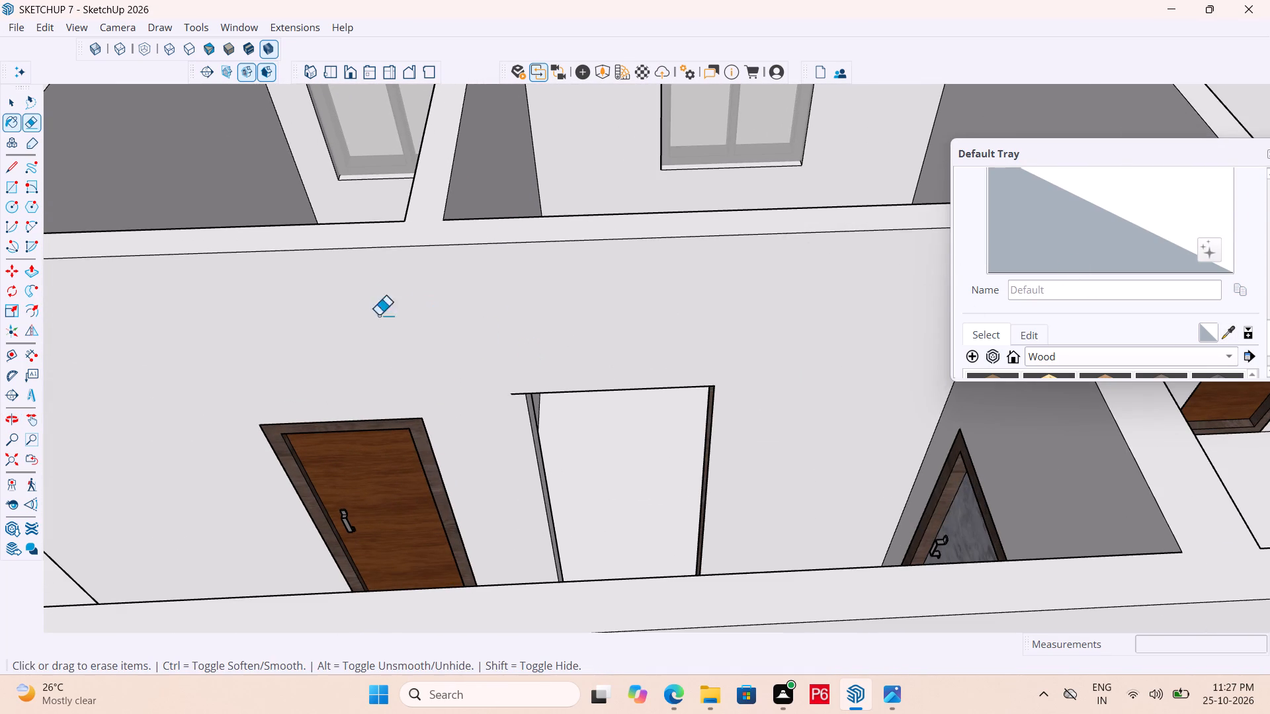
{"action": "left_click", "coordinate": [515, 390]}
{"action": "key", "text": "space"}
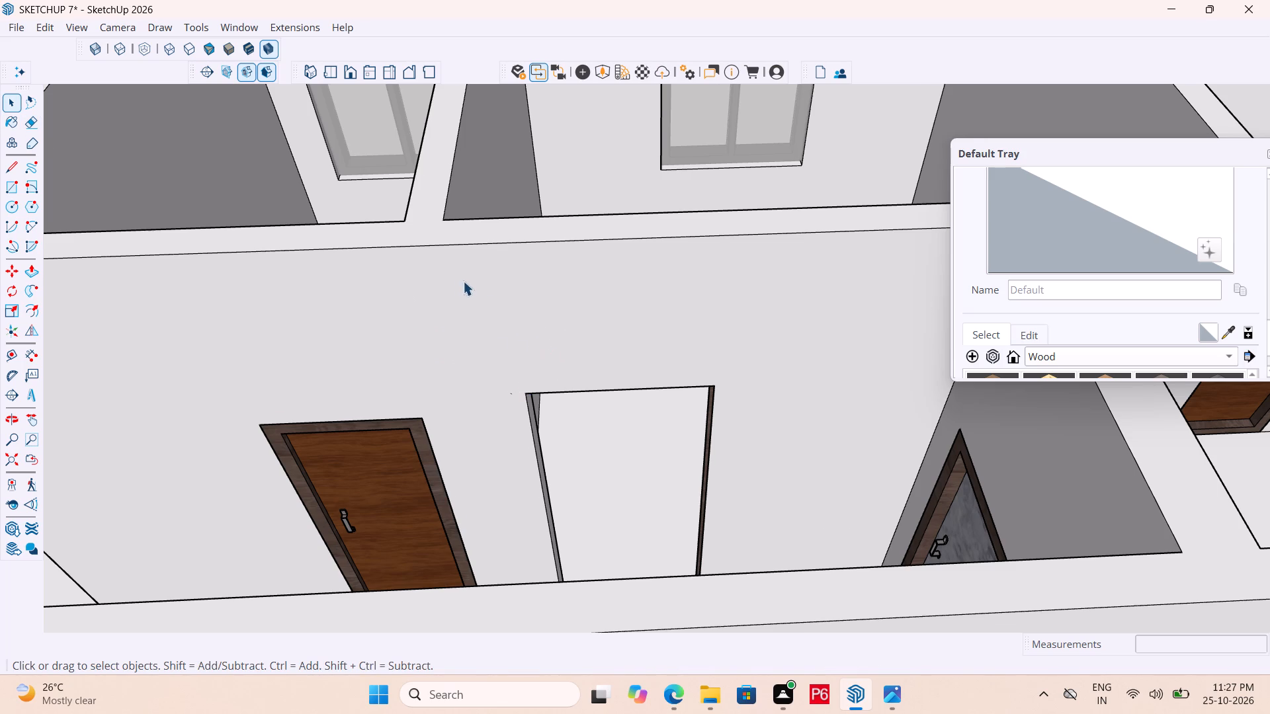
{"action": "scroll", "coordinate": [455, 281], "scroll_direction": "down", "scroll_amount": 10}
{"action": "scroll", "coordinate": [561, 255], "scroll_direction": "down", "scroll_amount": 6}
{"action": "left_click", "coordinate": [1060, 498]}
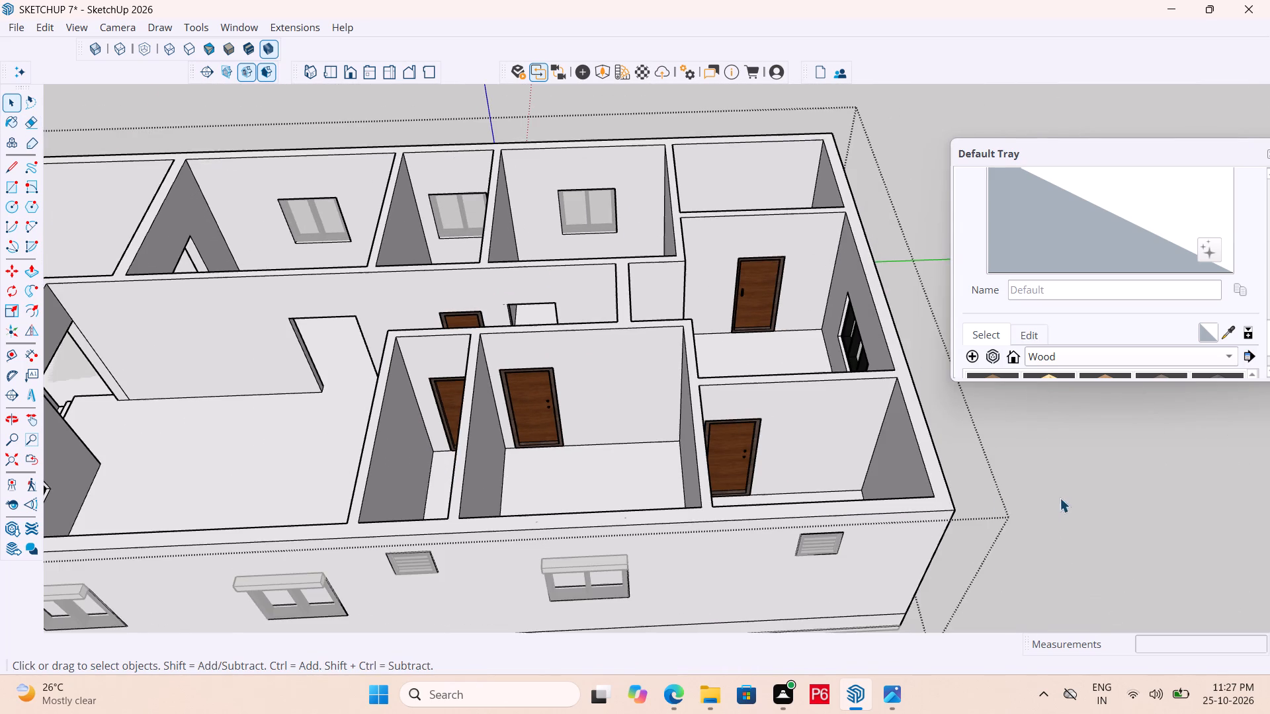
Copy the wooden door in the corridor wall into the neighbouring empty doorway, aligning its bottom corner with the opening's bottom corner.
{"action": "scroll", "coordinate": [564, 411], "scroll_direction": "up", "scroll_amount": 5}
{"action": "middle_click_drag", "start_coordinate": [464, 289], "coordinate": [755, 294]}
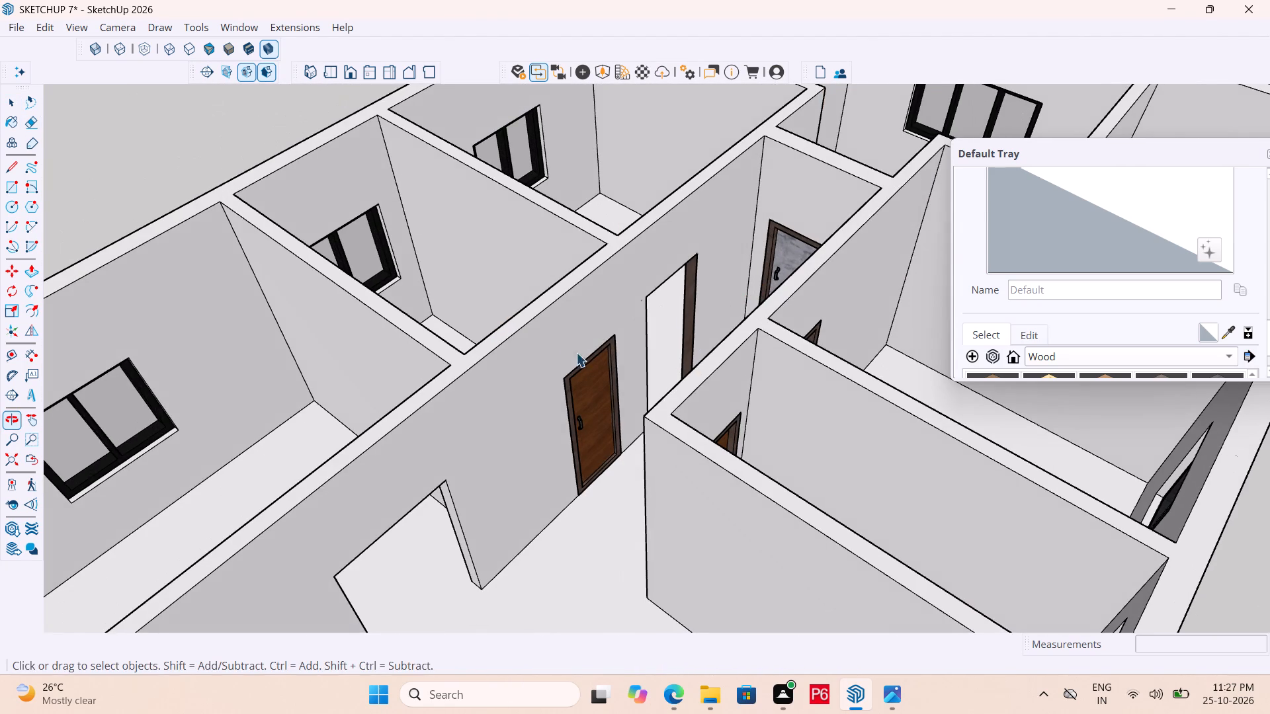
{"action": "middle_click_drag", "start_coordinate": [576, 352], "coordinate": [468, 397]}
{"action": "scroll", "coordinate": [576, 352], "scroll_direction": "up", "scroll_amount": 3}
{"action": "scroll", "coordinate": [546, 417], "scroll_direction": "up", "scroll_amount": 4}
{"action": "left_click", "coordinate": [564, 407]}
{"action": "scroll", "coordinate": [539, 449], "scroll_direction": "up", "scroll_amount": 1}
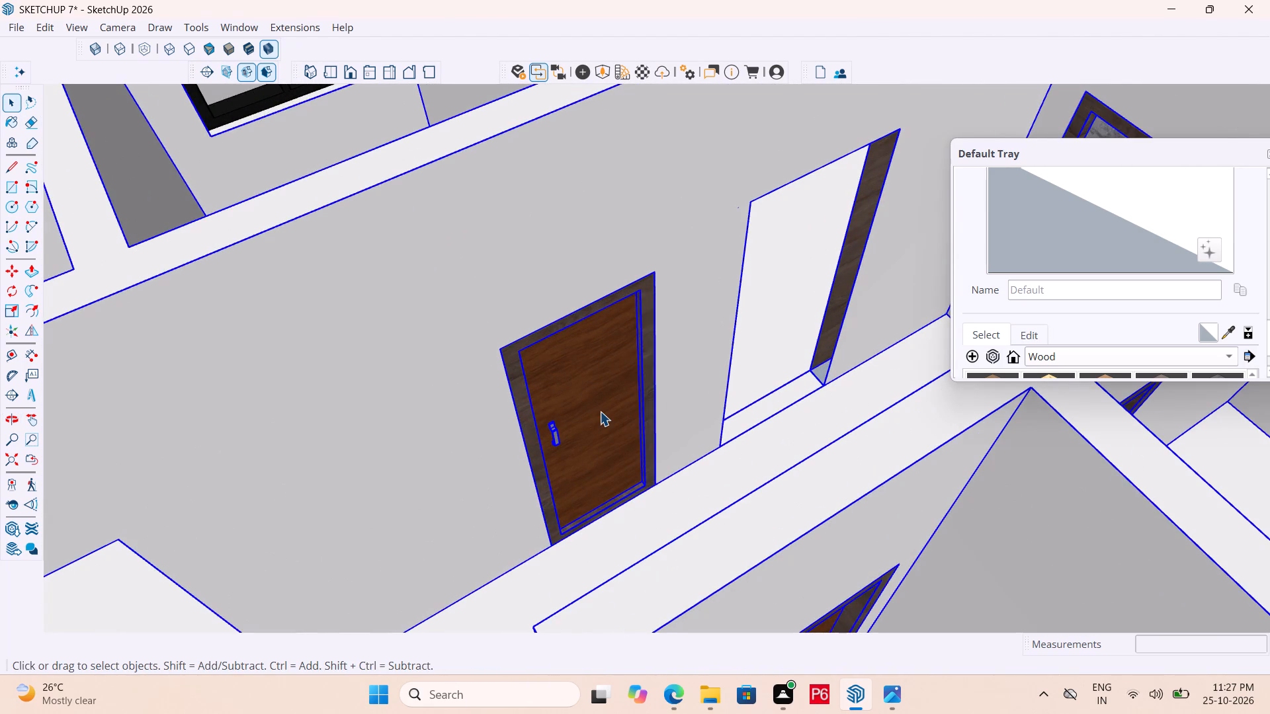
{"action": "double_click", "coordinate": [600, 411]}
{"action": "left_click", "coordinate": [582, 376]}
{"action": "key", "text": "m"}
{"action": "scroll", "coordinate": [562, 565], "scroll_direction": "up", "scroll_amount": 5}
{"action": "left_click", "coordinate": [542, 532]}
{"action": "scroll", "coordinate": [625, 460], "scroll_direction": "down", "scroll_amount": 6}
{"action": "scroll", "coordinate": [468, 458], "scroll_direction": "down", "scroll_amount": 3}
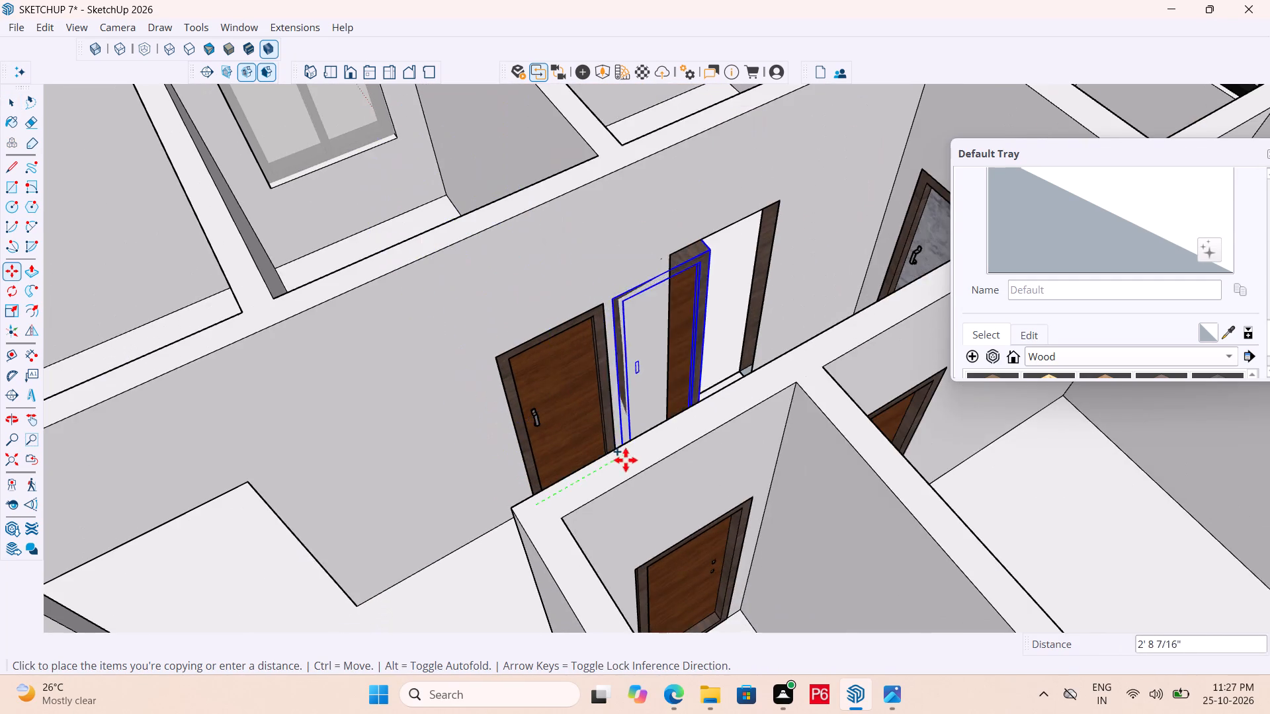
{"action": "scroll", "coordinate": [670, 393], "scroll_direction": "up", "scroll_amount": 5}
{"action": "left_click", "coordinate": [669, 456]}
{"action": "scroll", "coordinate": [543, 381], "scroll_direction": "down", "scroll_amount": 6}
{"action": "middle_click_drag", "start_coordinate": [695, 252], "coordinate": [669, 268]}
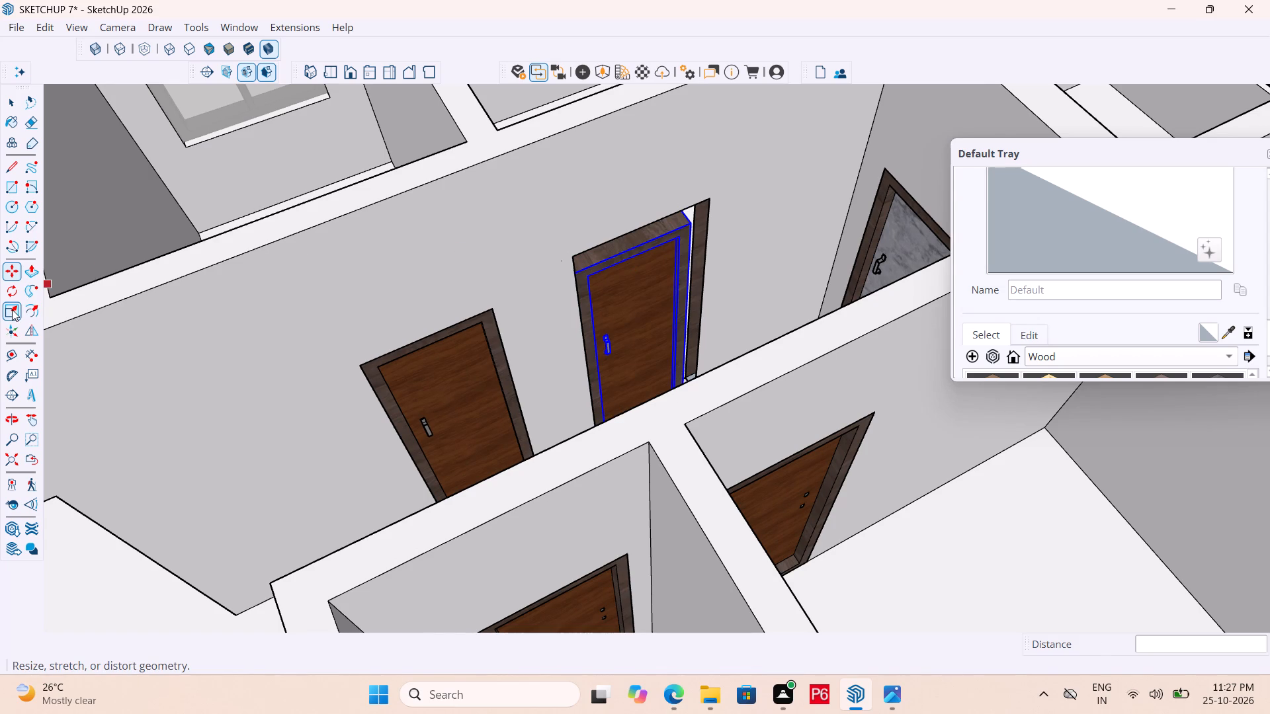
Scale the copied door's height by about 1.07 to meet the top of the doorway opening.
{"action": "left_click", "coordinate": [11, 309]}
{"action": "scroll", "coordinate": [654, 258], "scroll_direction": "up", "scroll_amount": 6}
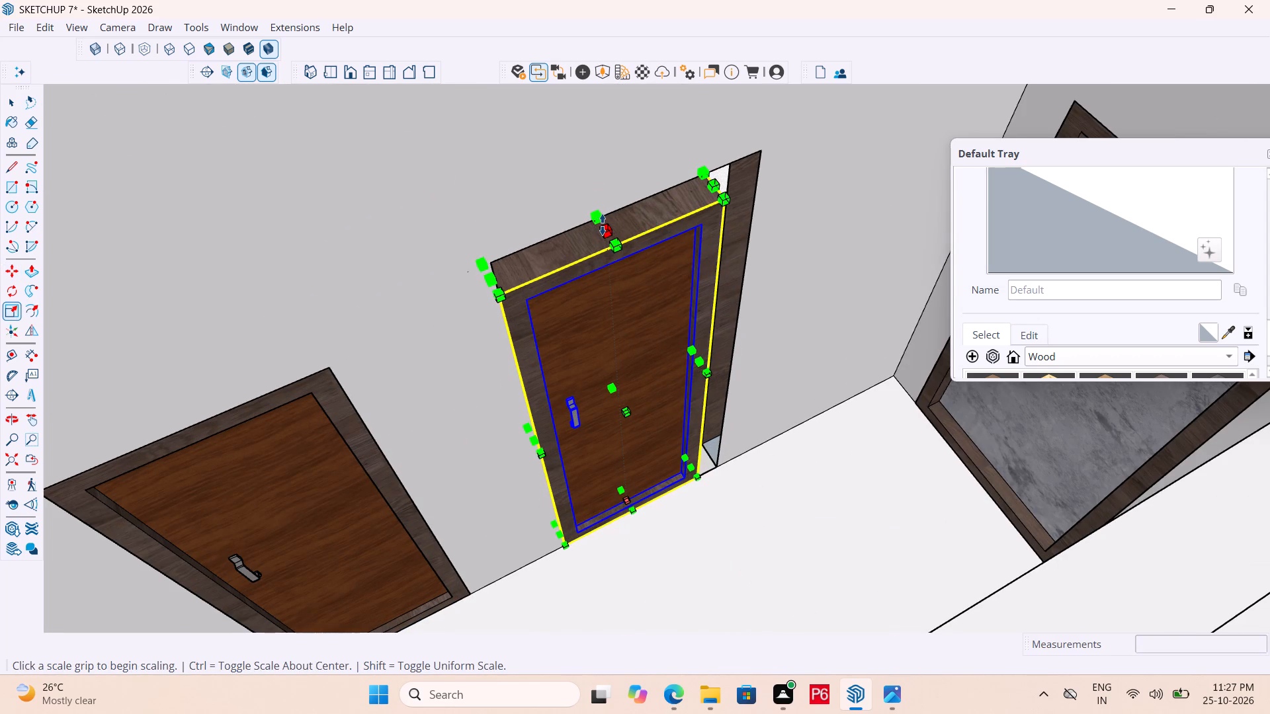
{"action": "left_click", "coordinate": [603, 225]}
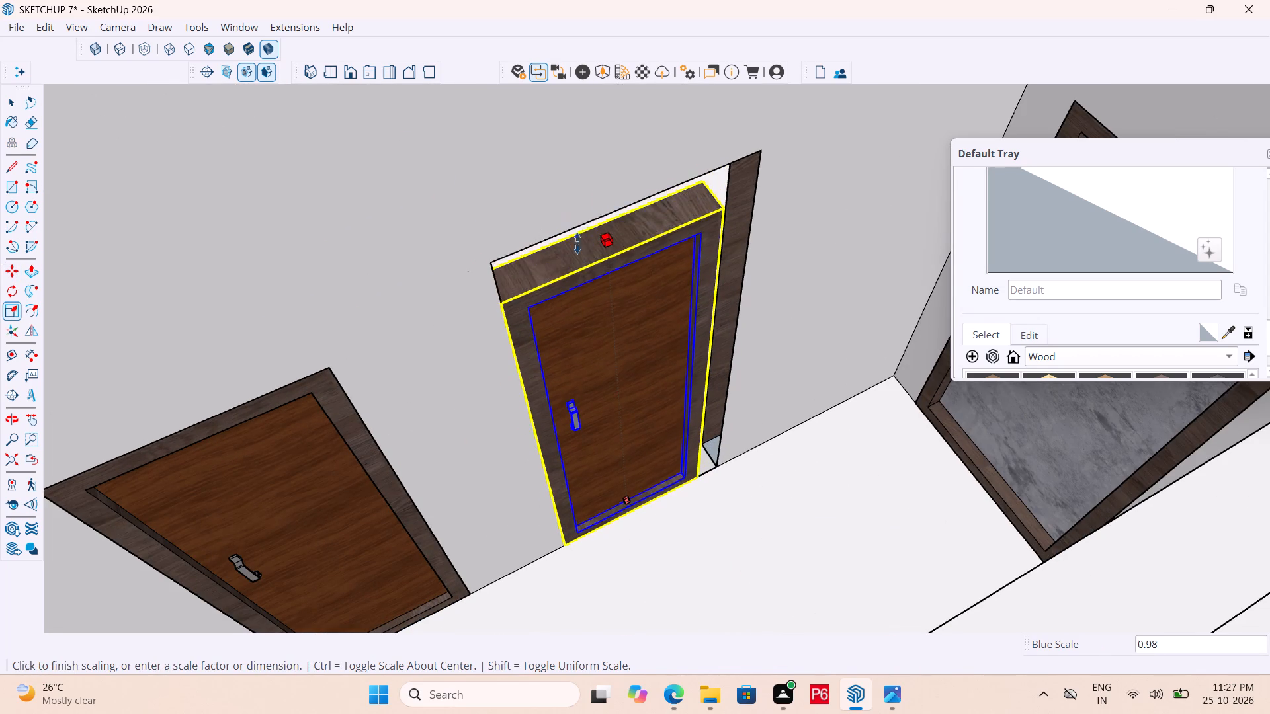
{"action": "middle_click_drag", "start_coordinate": [601, 219], "coordinate": [571, 121]}
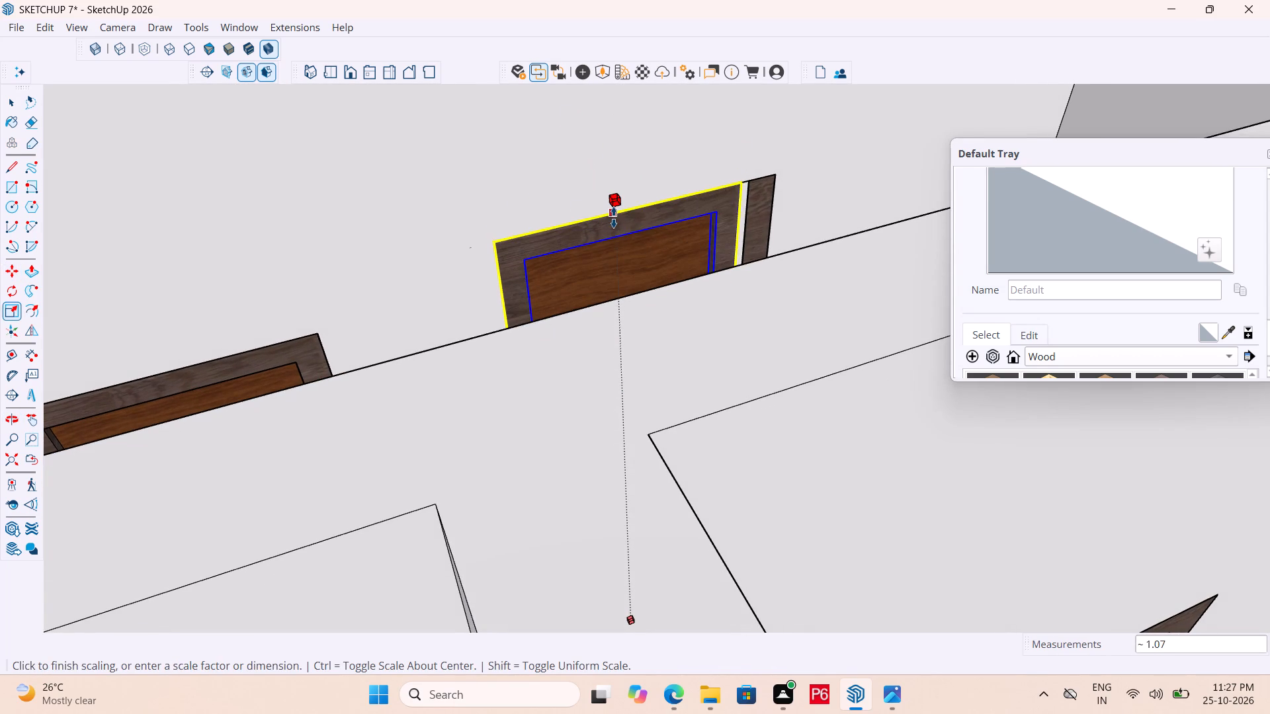
{"action": "left_click", "coordinate": [614, 218]}
{"action": "scroll", "coordinate": [511, 233], "scroll_direction": "down", "scroll_amount": 5}
Scale the copied door's width to span the doorway opening, ending with a factor of about 1.17, and save the model.
{"action": "middle_click_drag", "start_coordinate": [599, 280], "coordinate": [664, 407]}
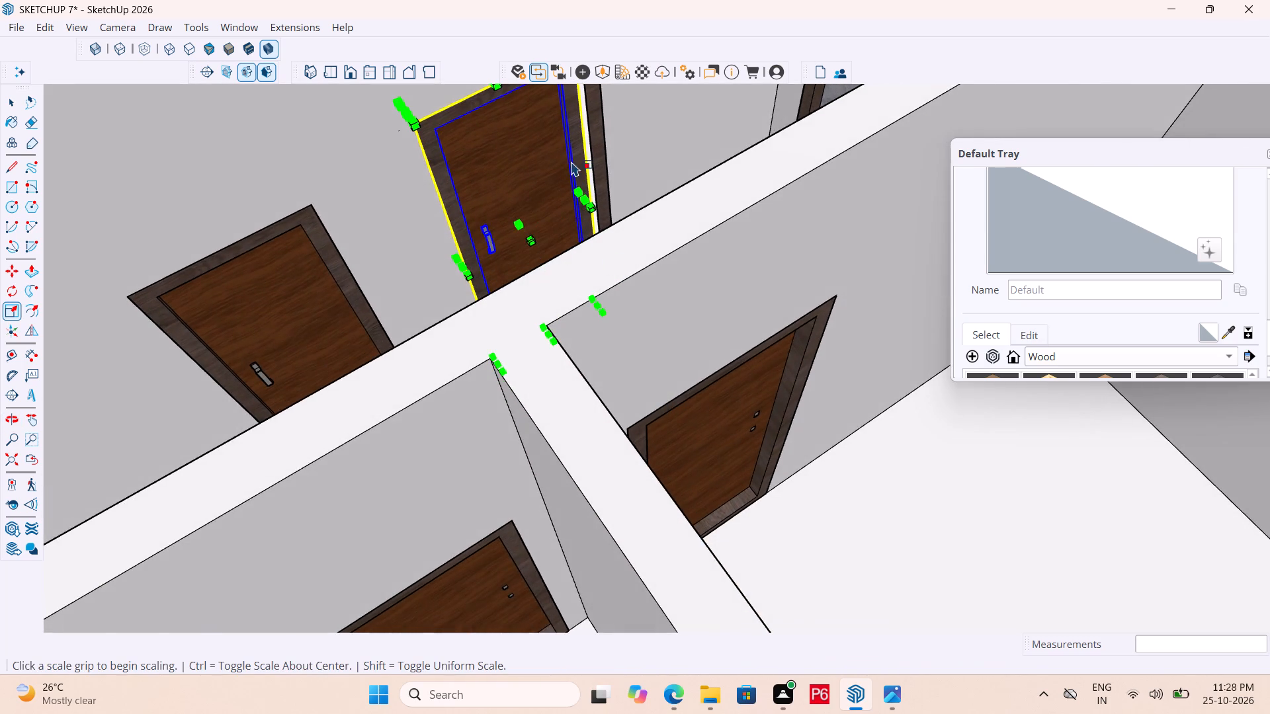
{"action": "scroll", "coordinate": [571, 161], "scroll_direction": "up", "scroll_amount": 5}
{"action": "left_click", "coordinate": [587, 223]}
{"action": "left_click", "coordinate": [630, 197]}
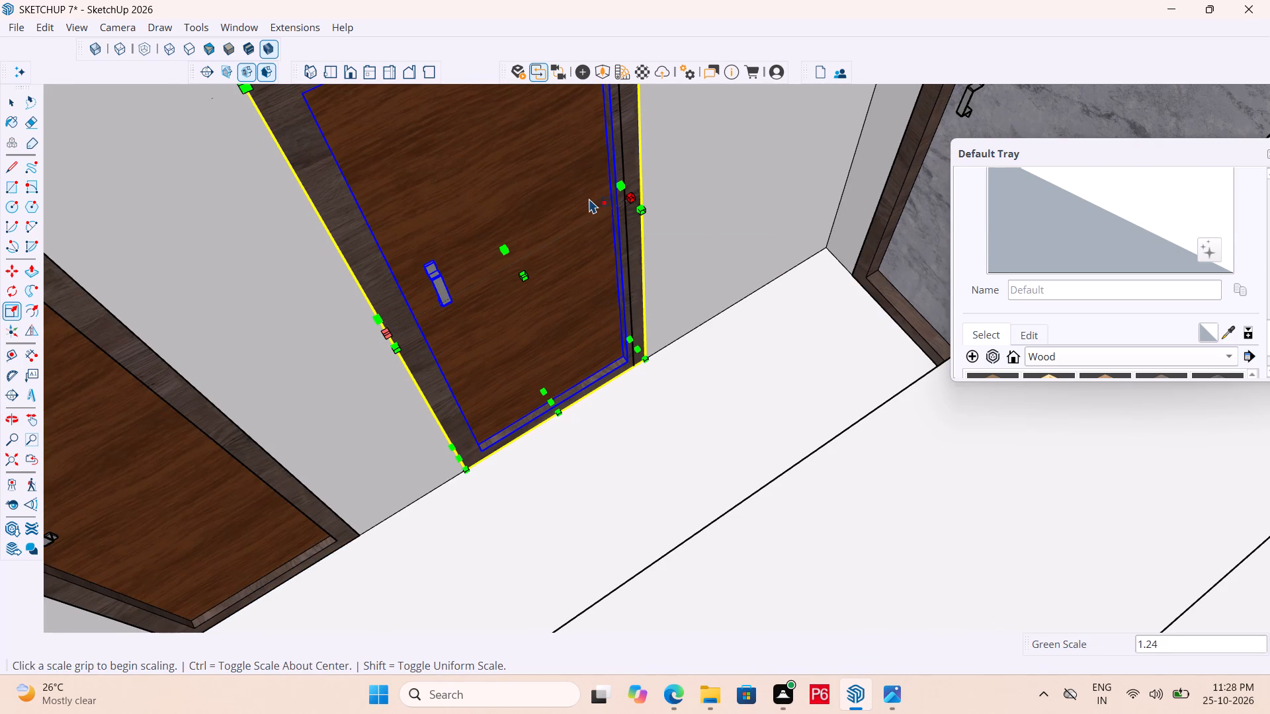
{"action": "left_click", "coordinate": [632, 193]}
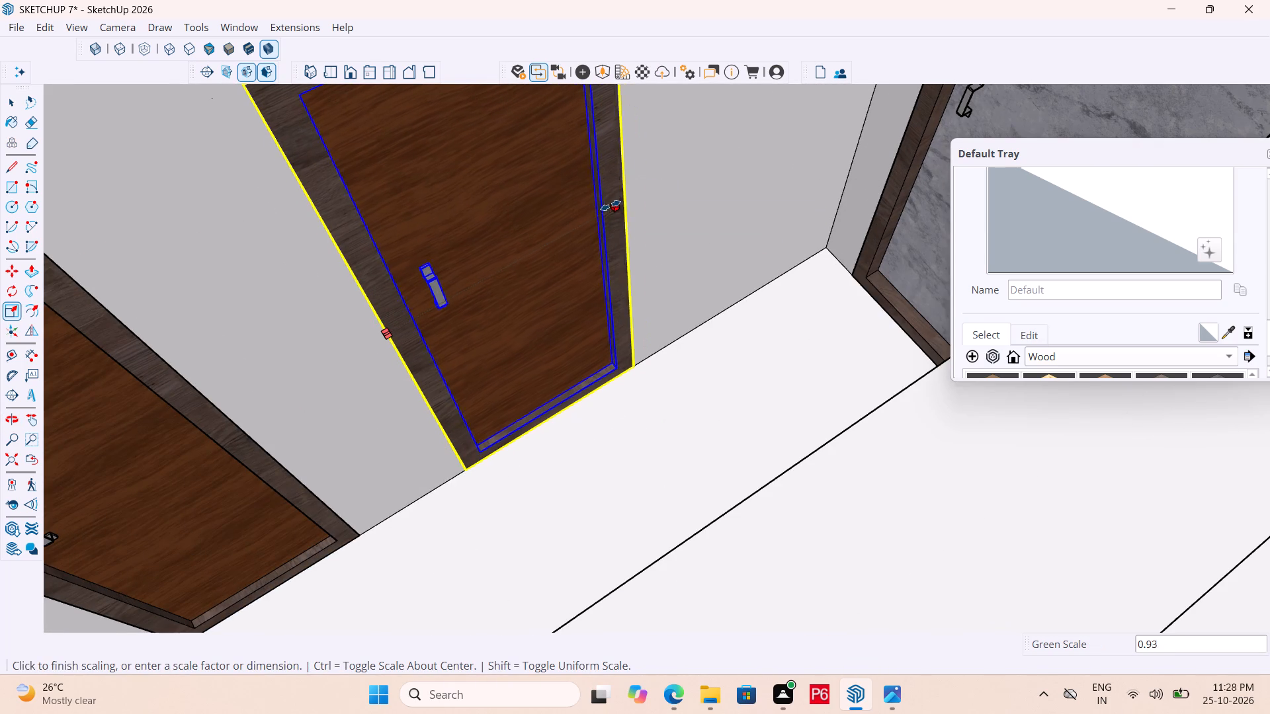
{"action": "left_click", "coordinate": [577, 211]}
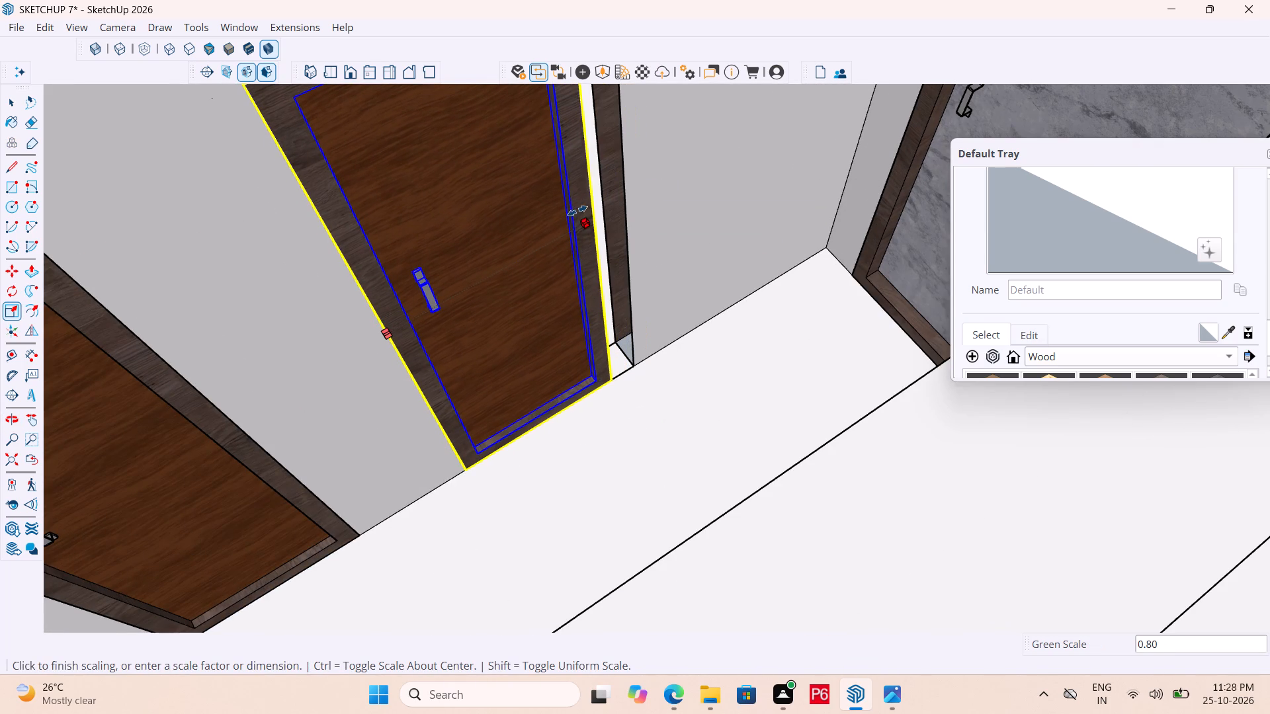
{"action": "scroll", "coordinate": [620, 200], "scroll_direction": "up", "scroll_amount": 4}
{"action": "left_click", "coordinate": [571, 231]}
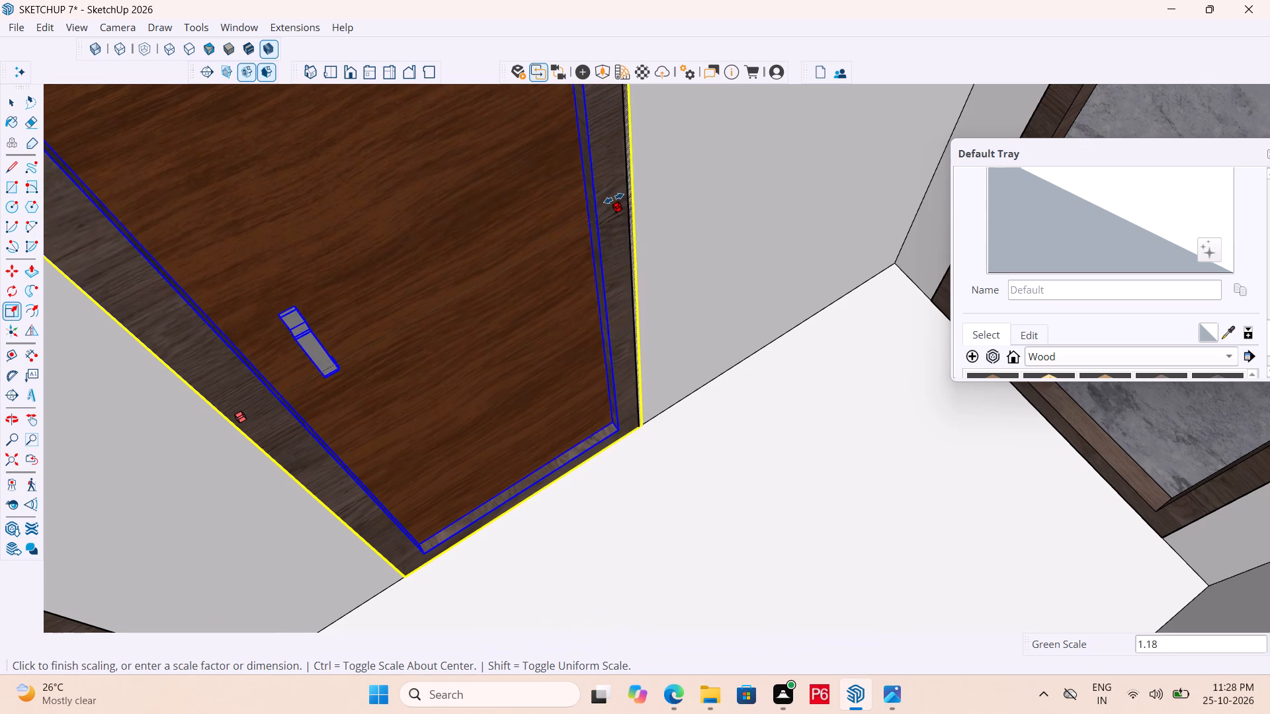
{"action": "middle_click_drag", "start_coordinate": [646, 163], "coordinate": [374, 163]}
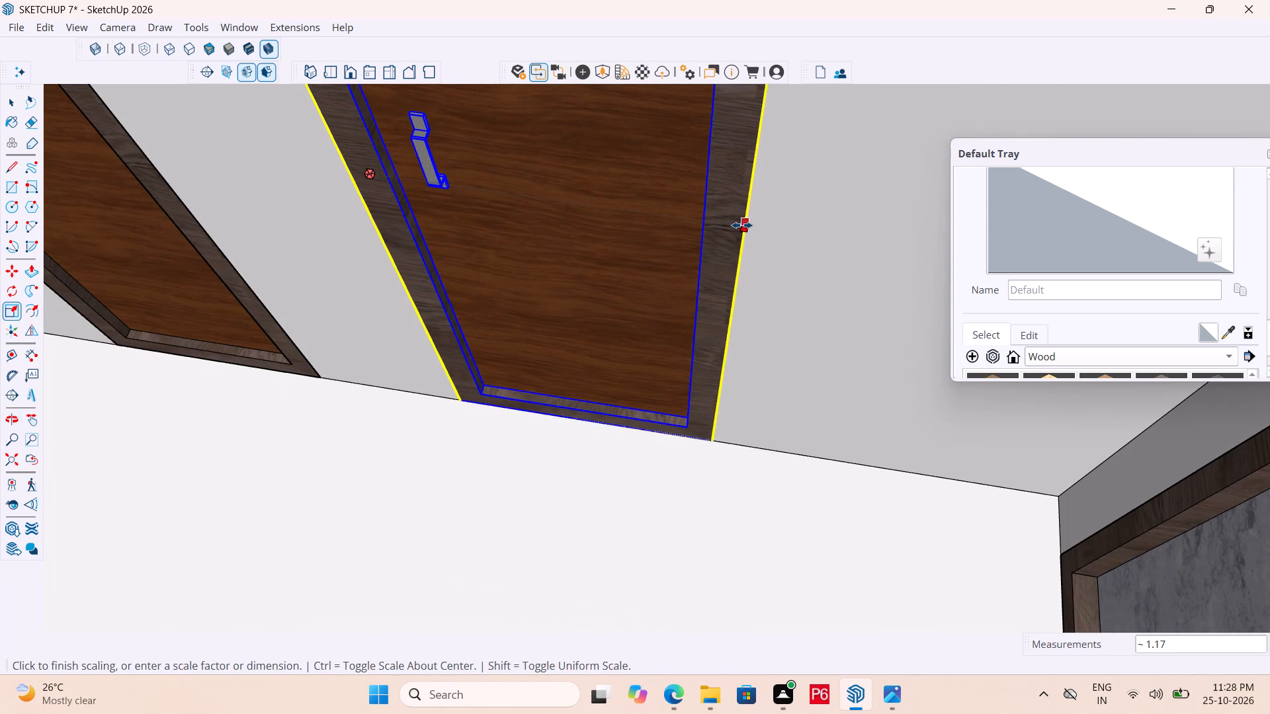
{"action": "left_click", "coordinate": [742, 225]}
{"action": "scroll", "coordinate": [739, 218], "scroll_direction": "down", "scroll_amount": 3}
{"action": "key", "text": "ctrl+s"}
{"action": "key", "text": "ctrl+s"}
{"action": "key", "text": "ctrl+s"}
{"action": "key", "text": "ctrl+s"}
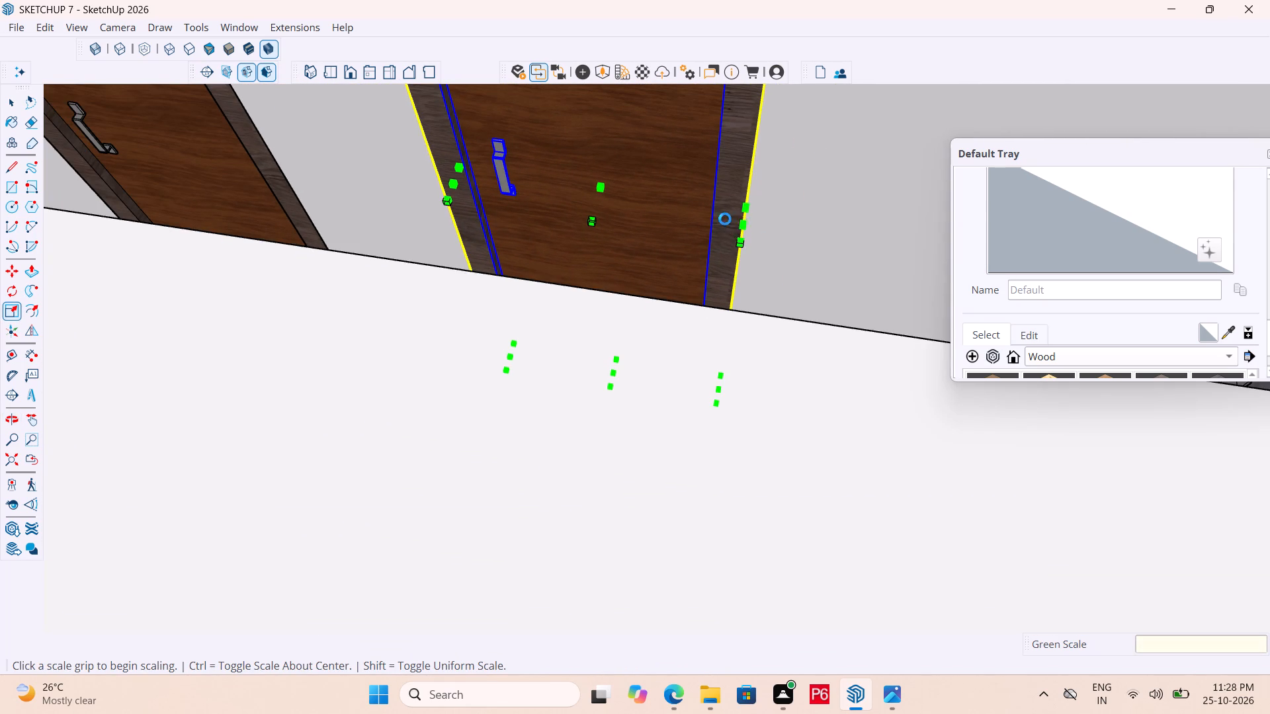
{"action": "key", "text": "ctrl+s"}
Deselect the fitted door, leave the house group and save the model.
{"action": "scroll", "coordinate": [671, 219], "scroll_direction": "down", "scroll_amount": 6}
{"action": "scroll", "coordinate": [571, 276], "scroll_direction": "down", "scroll_amount": 17}
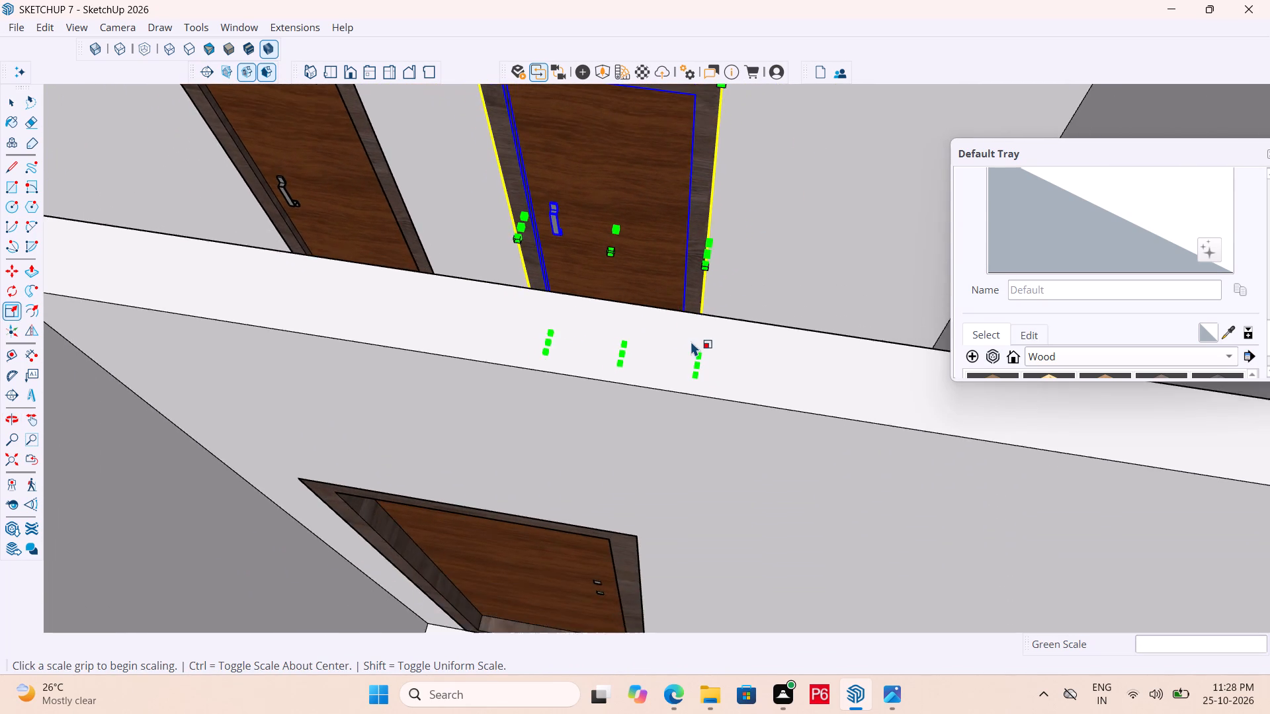
{"action": "scroll", "coordinate": [691, 341], "scroll_direction": "down", "scroll_amount": 1}
{"action": "scroll", "coordinate": [605, 306], "scroll_direction": "down", "scroll_amount": 20}
{"action": "scroll", "coordinate": [605, 306], "scroll_direction": "down", "scroll_amount": 1}
{"action": "key", "text": "space"}
{"action": "middle_click_drag", "start_coordinate": [529, 290], "coordinate": [863, 225]}
{"action": "key", "text": "space"}
{"action": "double_click", "coordinate": [901, 415]}
{"action": "key", "text": "ctrl+s"}
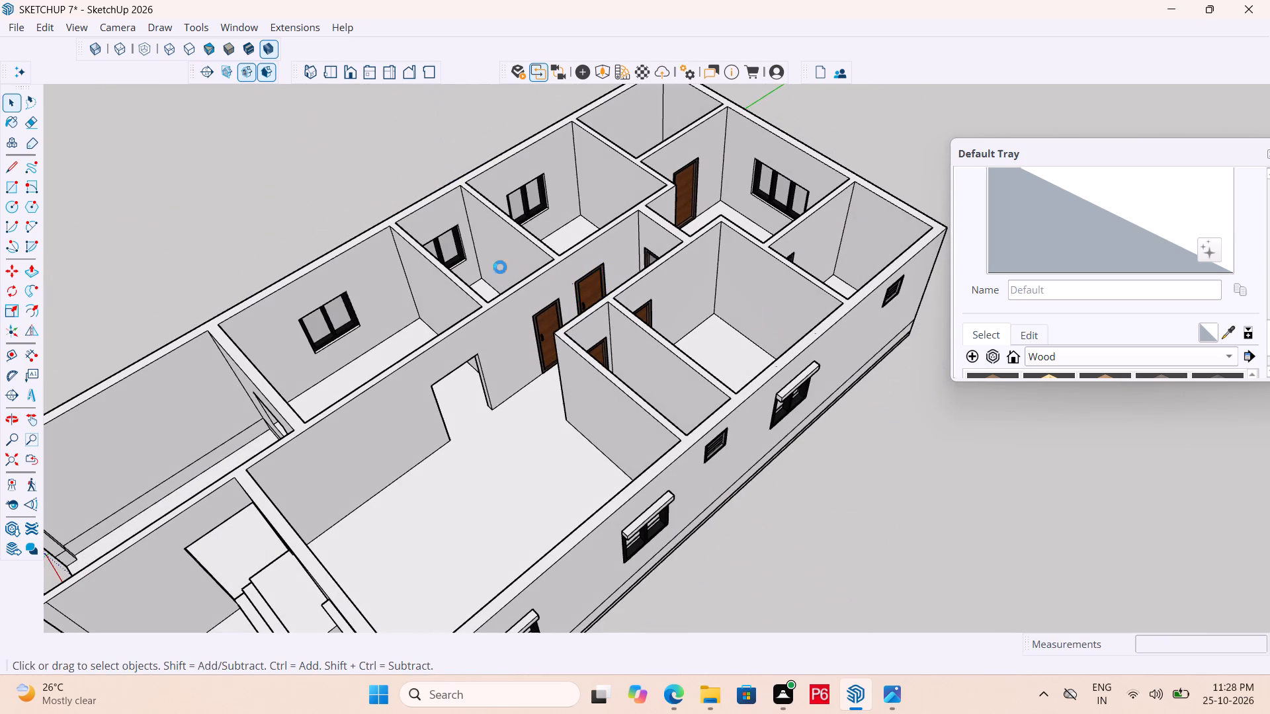
{"action": "key", "text": "ctrl+s"}
{"action": "key", "text": "ctrl+s"}
{"action": "key", "text": "ctrl+s"}
{"action": "scroll", "coordinate": [633, 264], "scroll_direction": "down", "scroll_amount": 4}
{"action": "scroll", "coordinate": [764, 247], "scroll_direction": "down", "scroll_amount": 5}
{"action": "middle_click_drag", "start_coordinate": [578, 275], "coordinate": [656, 268]}
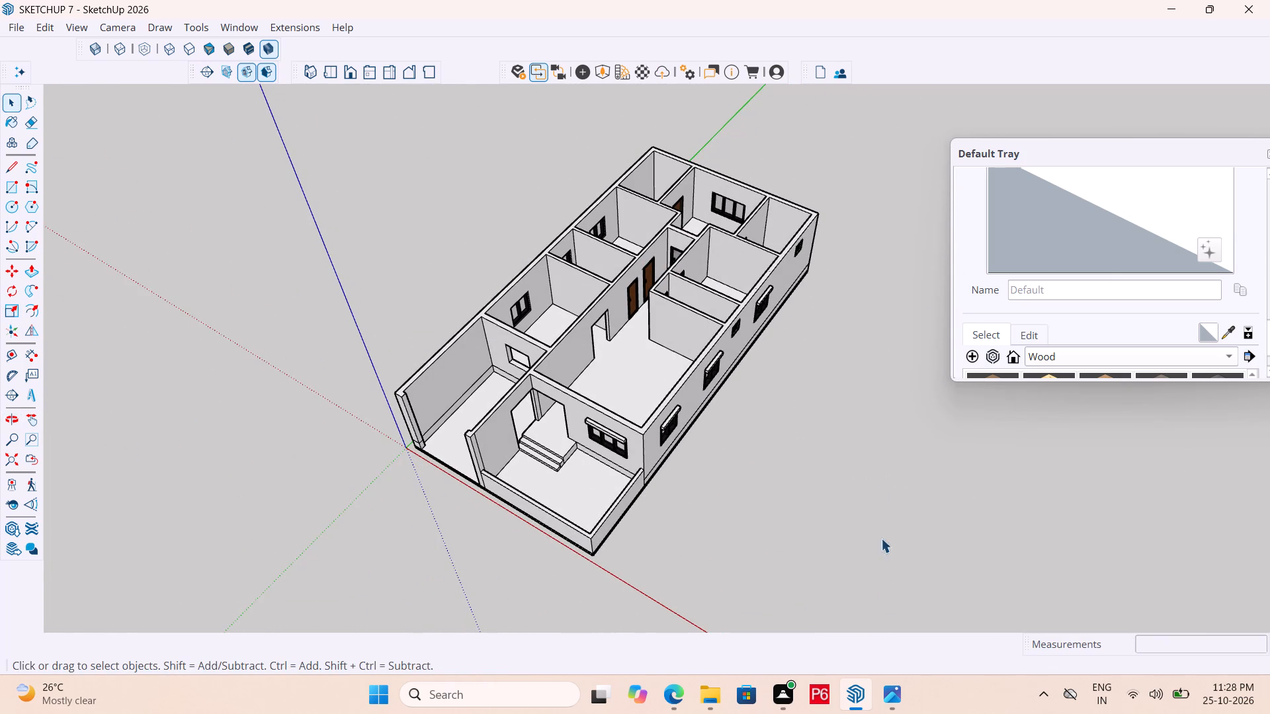
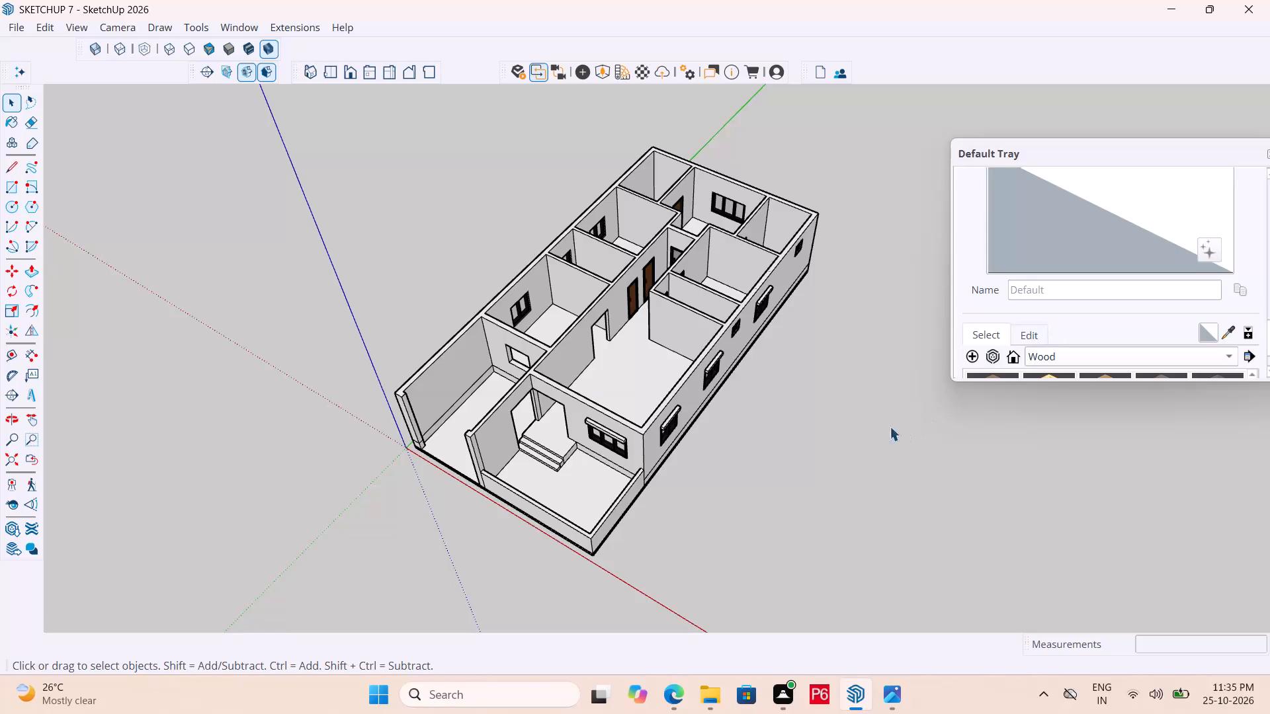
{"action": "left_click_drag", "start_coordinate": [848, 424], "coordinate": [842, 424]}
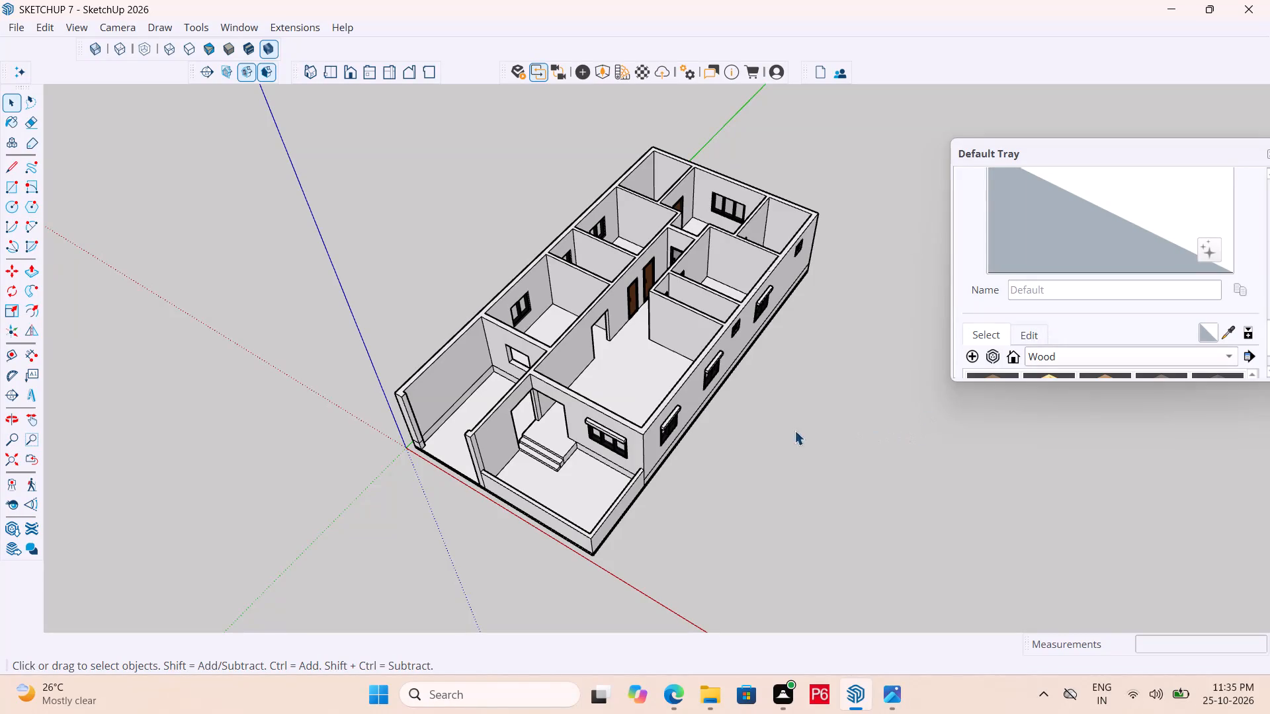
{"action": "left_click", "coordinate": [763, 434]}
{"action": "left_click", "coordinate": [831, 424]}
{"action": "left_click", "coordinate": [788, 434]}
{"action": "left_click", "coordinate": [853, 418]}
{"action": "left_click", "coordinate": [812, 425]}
Open the house group and draw a rectangle covering the empty window opening in the front side room's end wall.
{"action": "scroll", "coordinate": [442, 354], "scroll_direction": "up", "scroll_amount": 3}
{"action": "middle_click_drag", "start_coordinate": [498, 368], "coordinate": [1199, 241]}
{"action": "middle_click_drag", "start_coordinate": [1196, 242], "coordinate": [838, 322]}
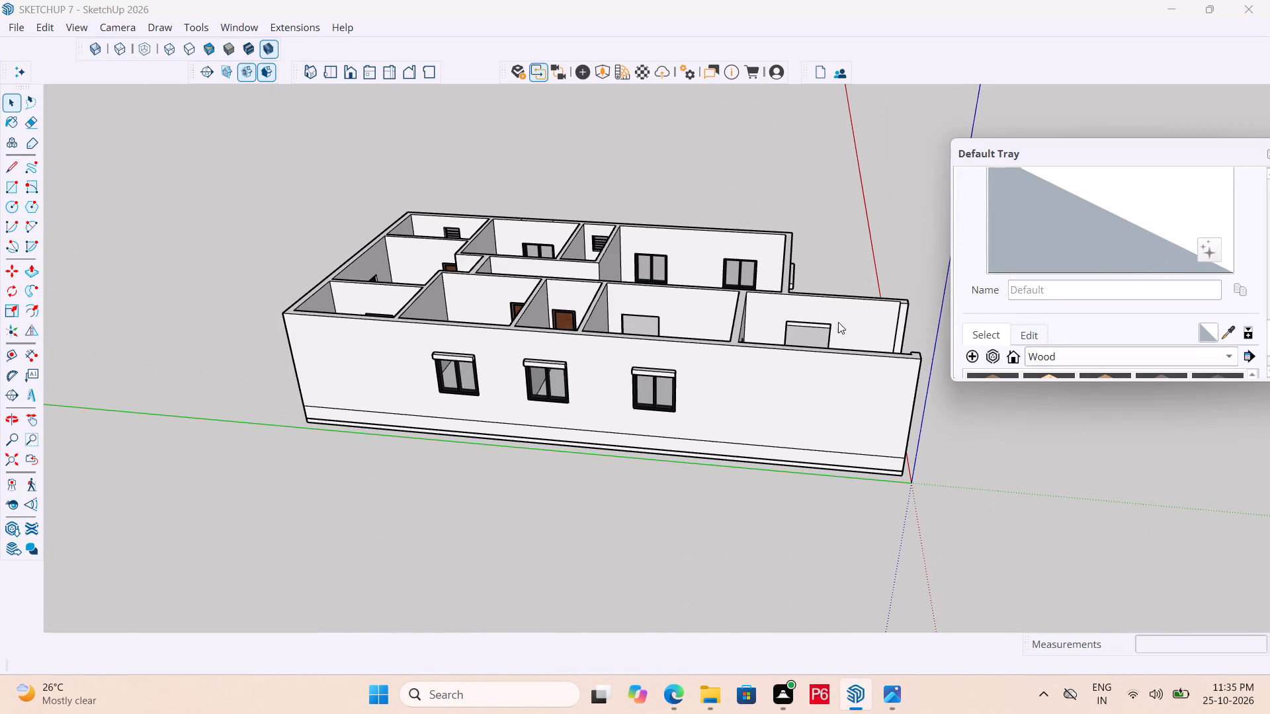
{"action": "middle_click_drag", "start_coordinate": [838, 322], "coordinate": [697, 348]}
{"action": "middle_click_drag", "start_coordinate": [783, 338], "coordinate": [402, 395]}
{"action": "scroll", "coordinate": [670, 356], "scroll_direction": "up", "scroll_amount": 11}
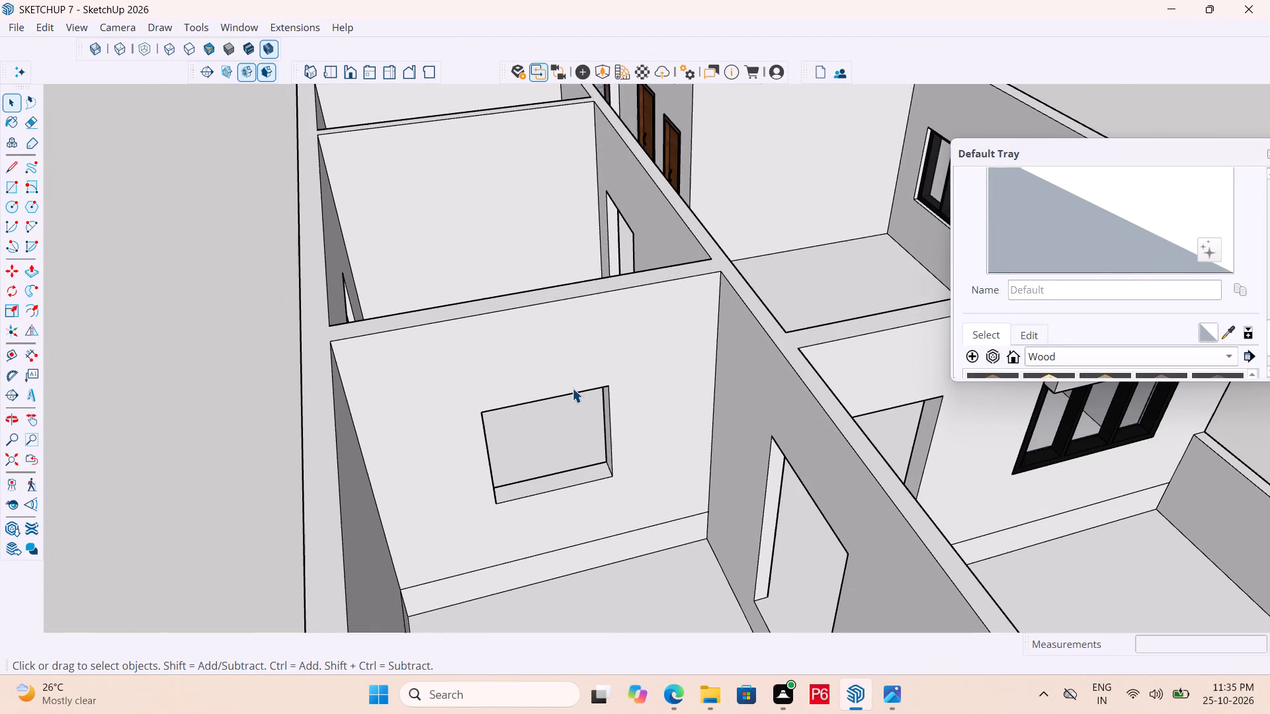
{"action": "left_click", "coordinate": [654, 366]}
{"action": "double_click", "coordinate": [650, 366]}
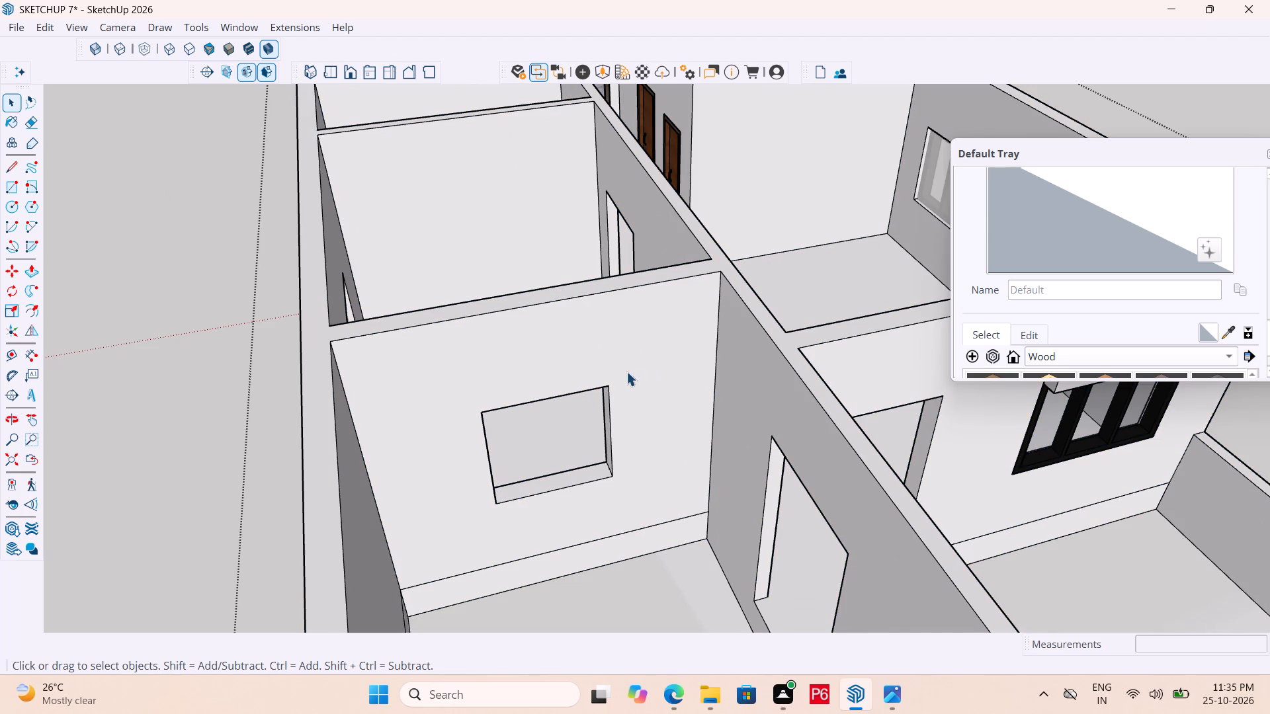
{"action": "key", "text": "r"}
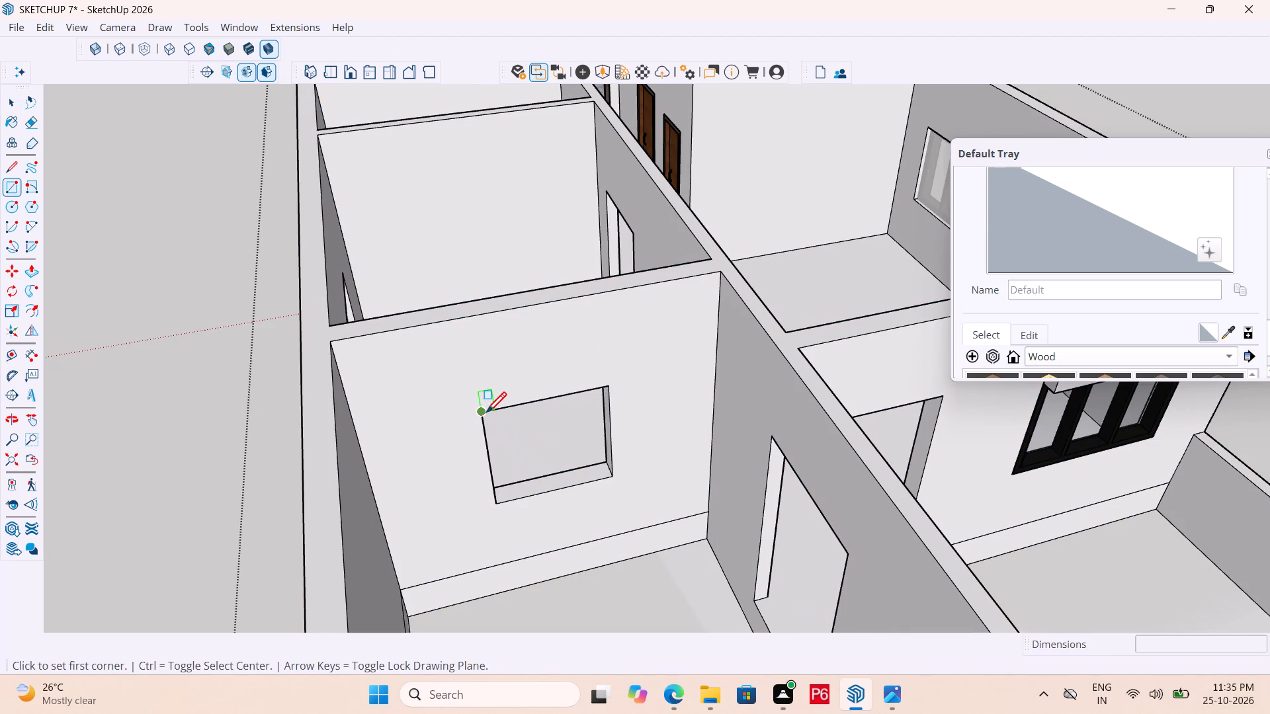
{"action": "left_click", "coordinate": [486, 415]}
{"action": "left_click", "coordinate": [610, 478]}
{"action": "key", "text": "space"}
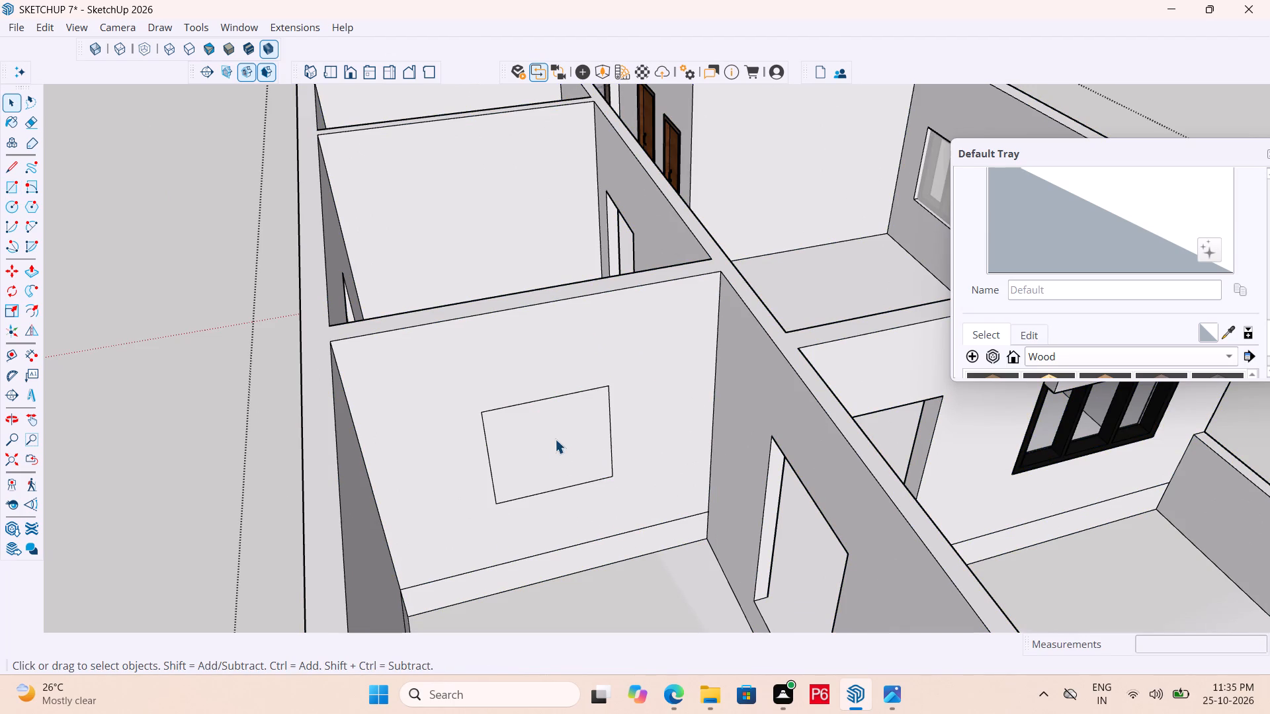
Make a group from the rectangle's face and edges in the window opening.
{"action": "double_click", "coordinate": [555, 439]}
{"action": "right_click", "coordinate": [555, 439]}
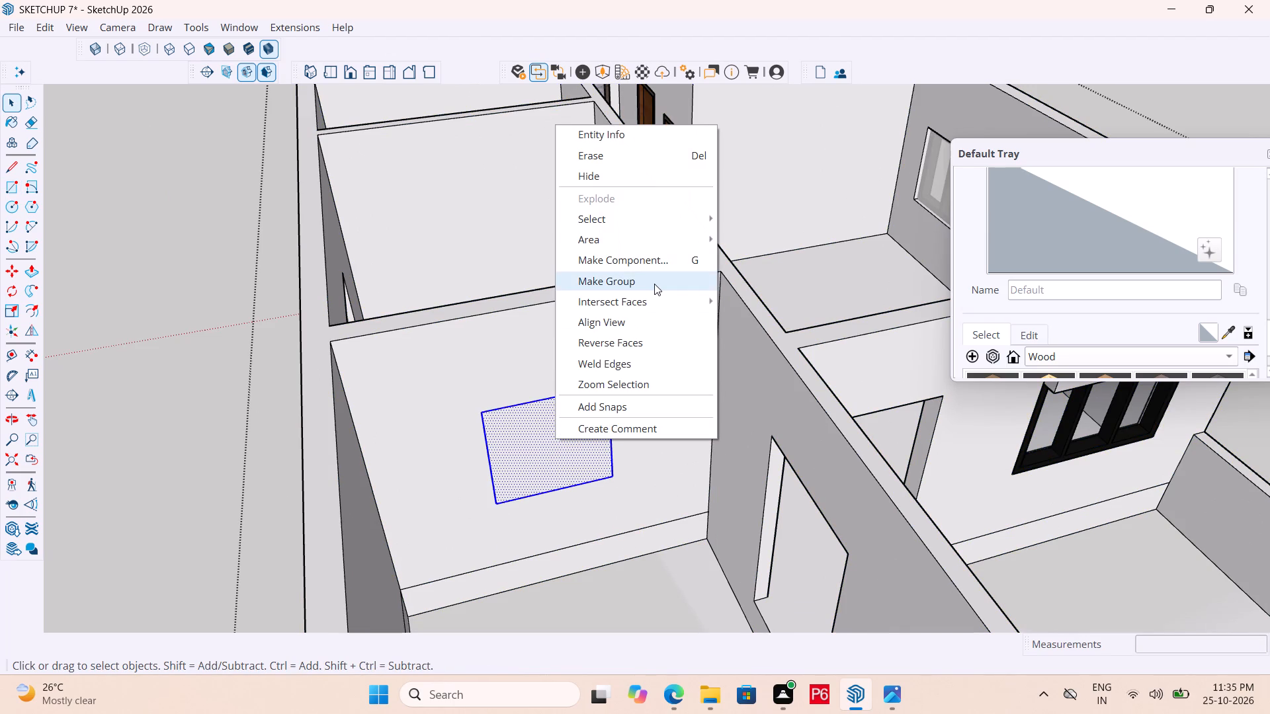
{"action": "left_click", "coordinate": [654, 284]}
Inside the new window group, offset the face's outline inward by 3" to outline the frame.
{"action": "double_click", "coordinate": [543, 430]}
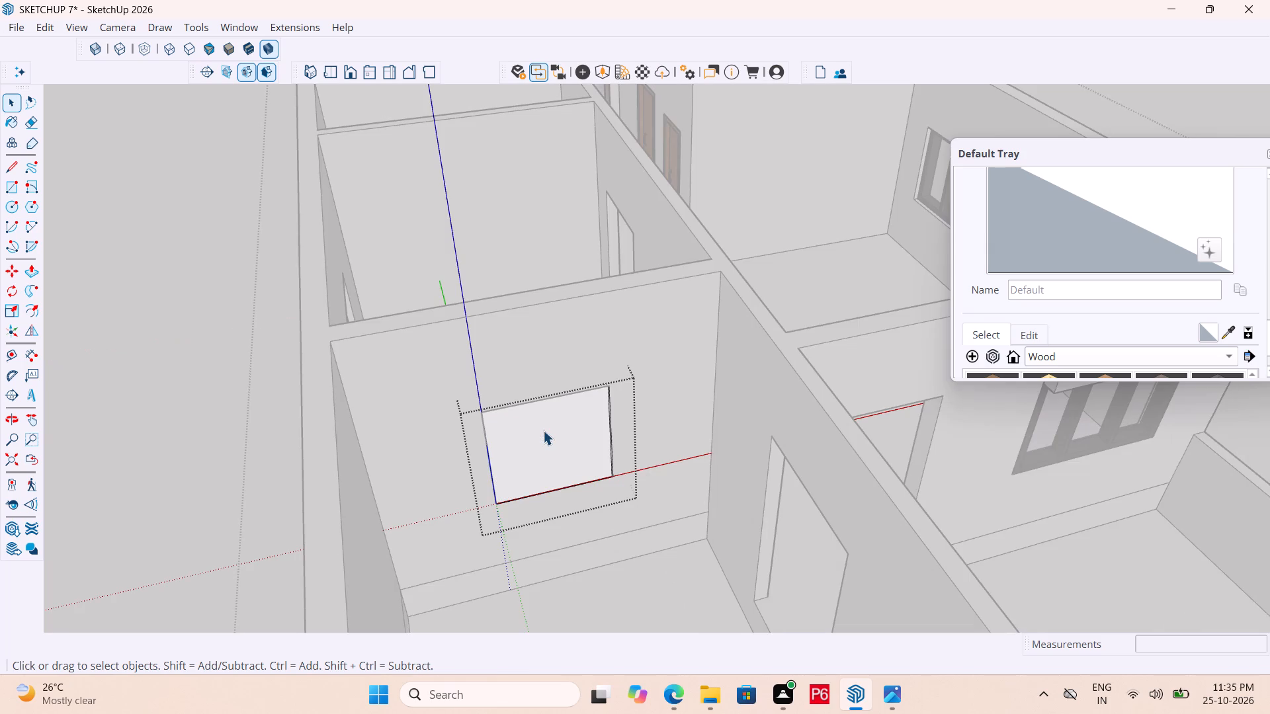
{"action": "left_click", "coordinate": [543, 430]}
{"action": "middle_click_drag", "start_coordinate": [571, 422], "coordinate": [544, 377]}
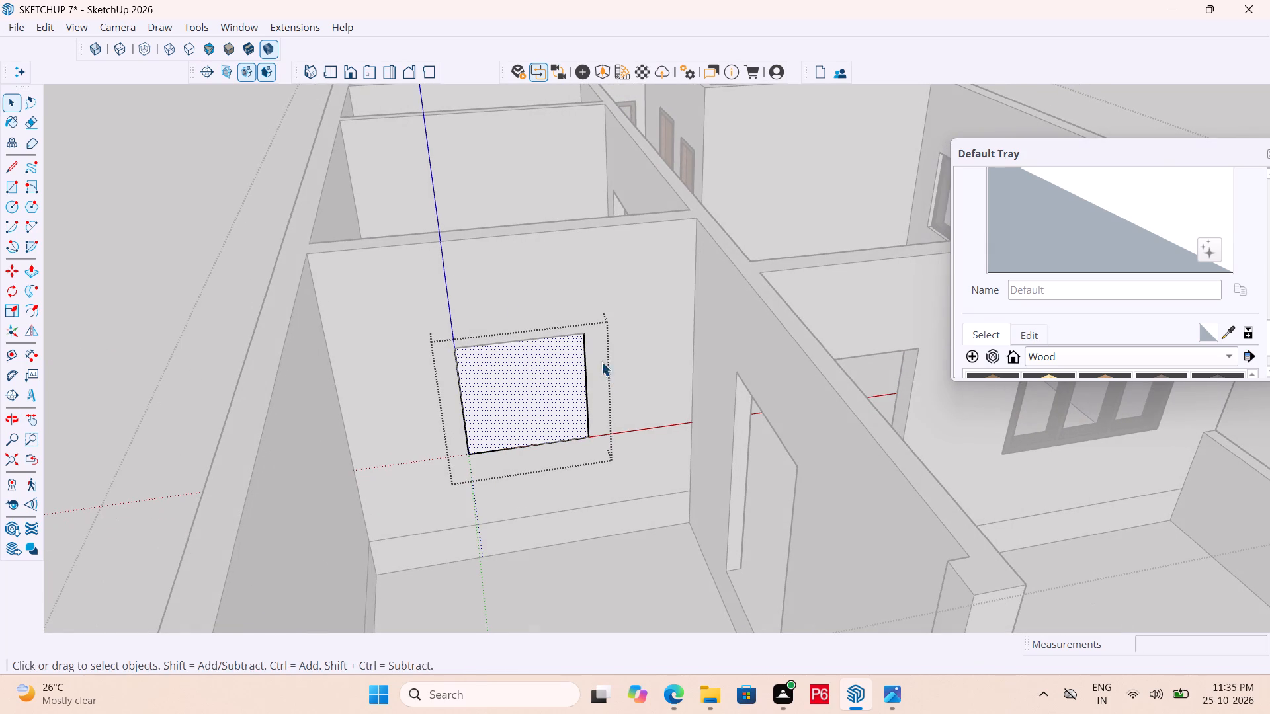
{"action": "left_click", "coordinate": [31, 305]}
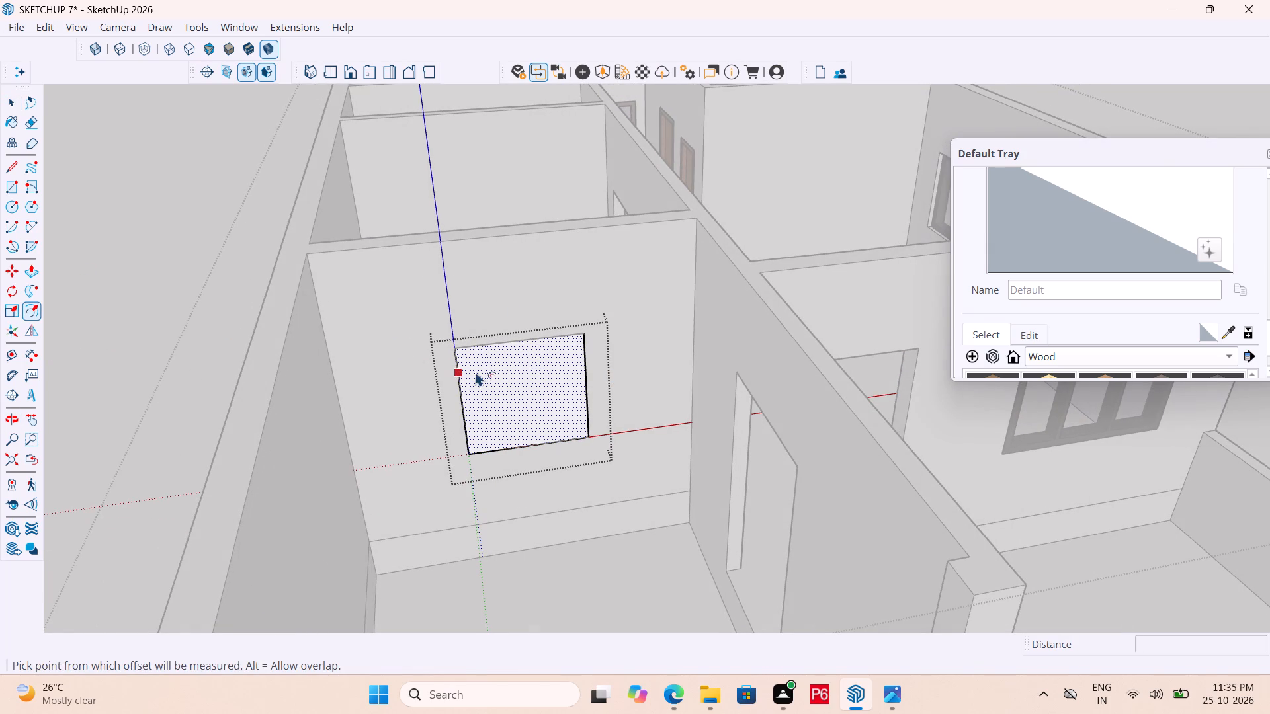
{"action": "left_click", "coordinate": [478, 372]}
{"action": "key", "text": "3"}
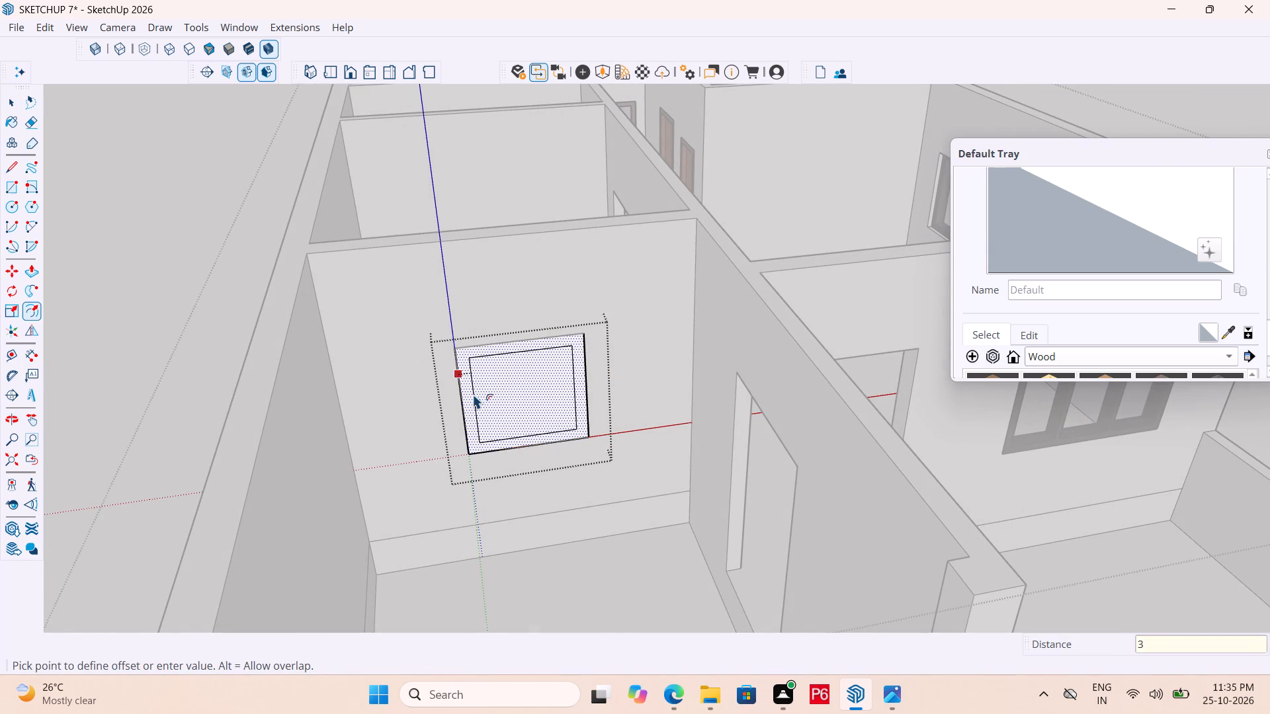
{"action": "key", "text": "shift+quotedbl"}
{"action": "key", "text": "Return"}
Draw a vertical centre line between the midpoints of the inner frame outline's top and bottom edges.
{"action": "scroll", "coordinate": [520, 387], "scroll_direction": "up", "scroll_amount": 8}
{"action": "key", "text": "l"}
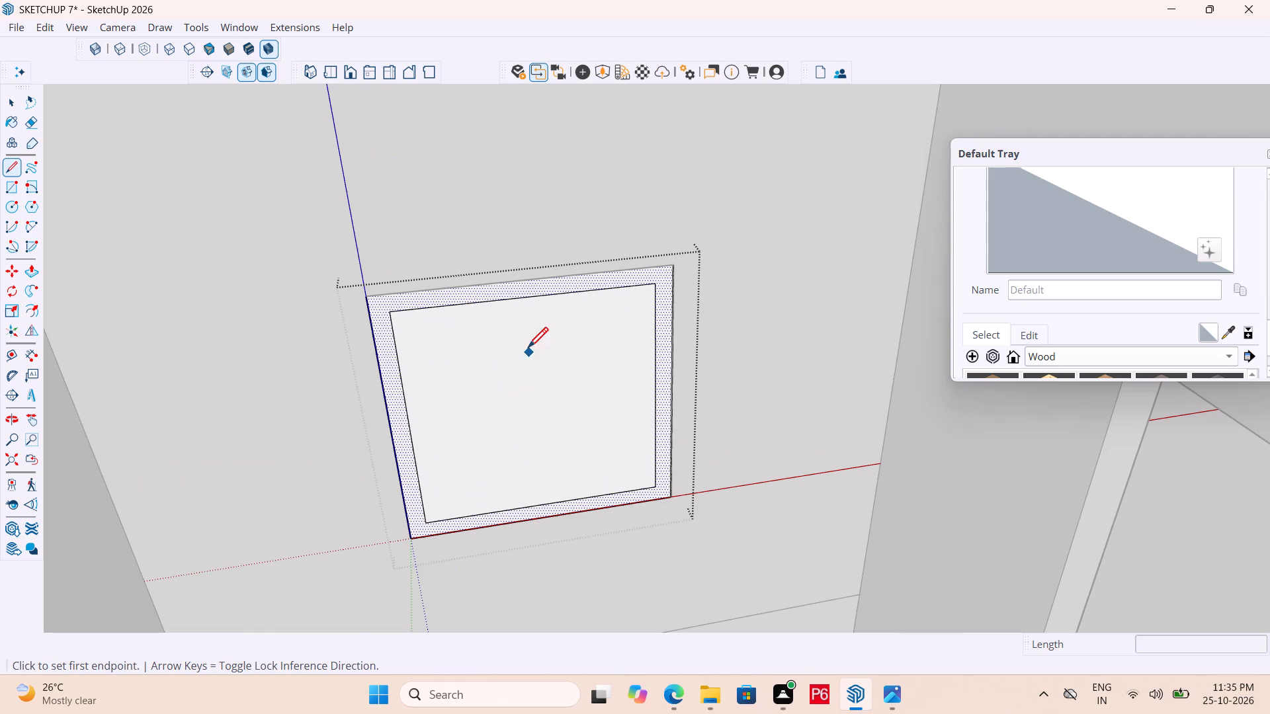
{"action": "left_click_drag", "start_coordinate": [534, 300], "coordinate": [534, 307]}
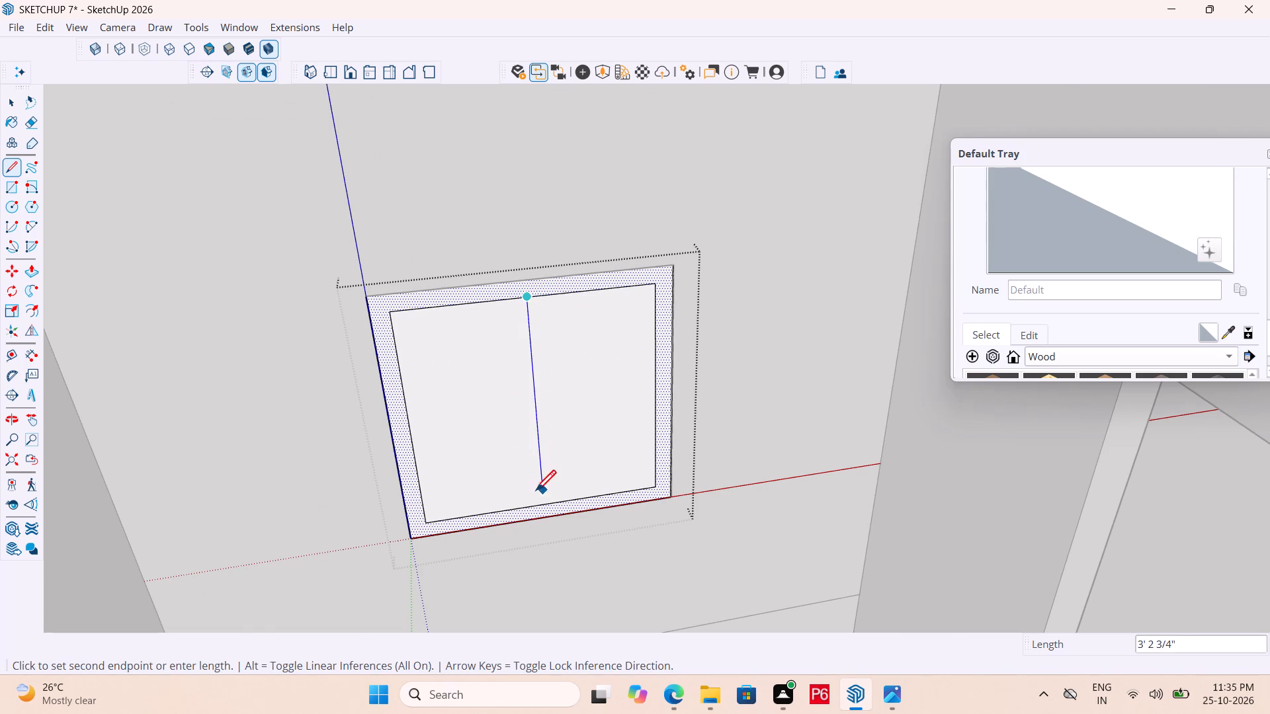
{"action": "left_click", "coordinate": [540, 504]}
{"action": "key", "text": "space"}
Place vertical guides 1" to each side of the window's centre line and save the model.
{"action": "key", "text": "t"}
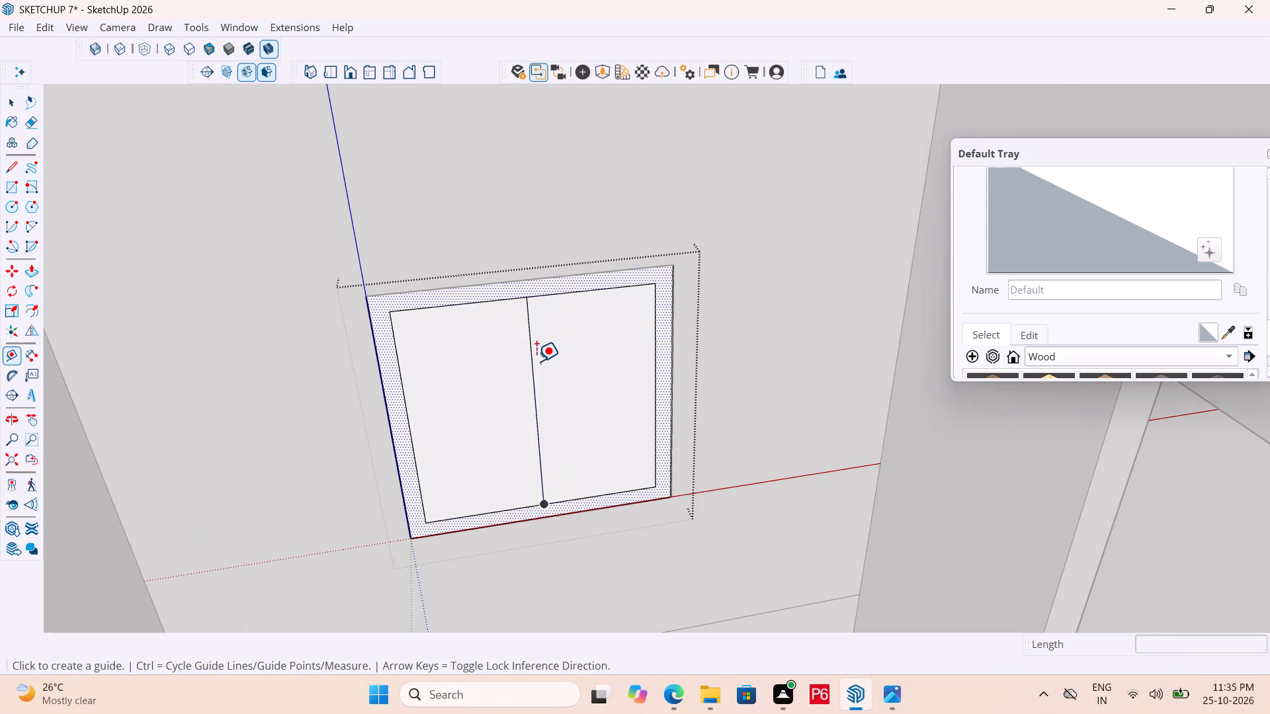
{"action": "left_click", "coordinate": [532, 374]}
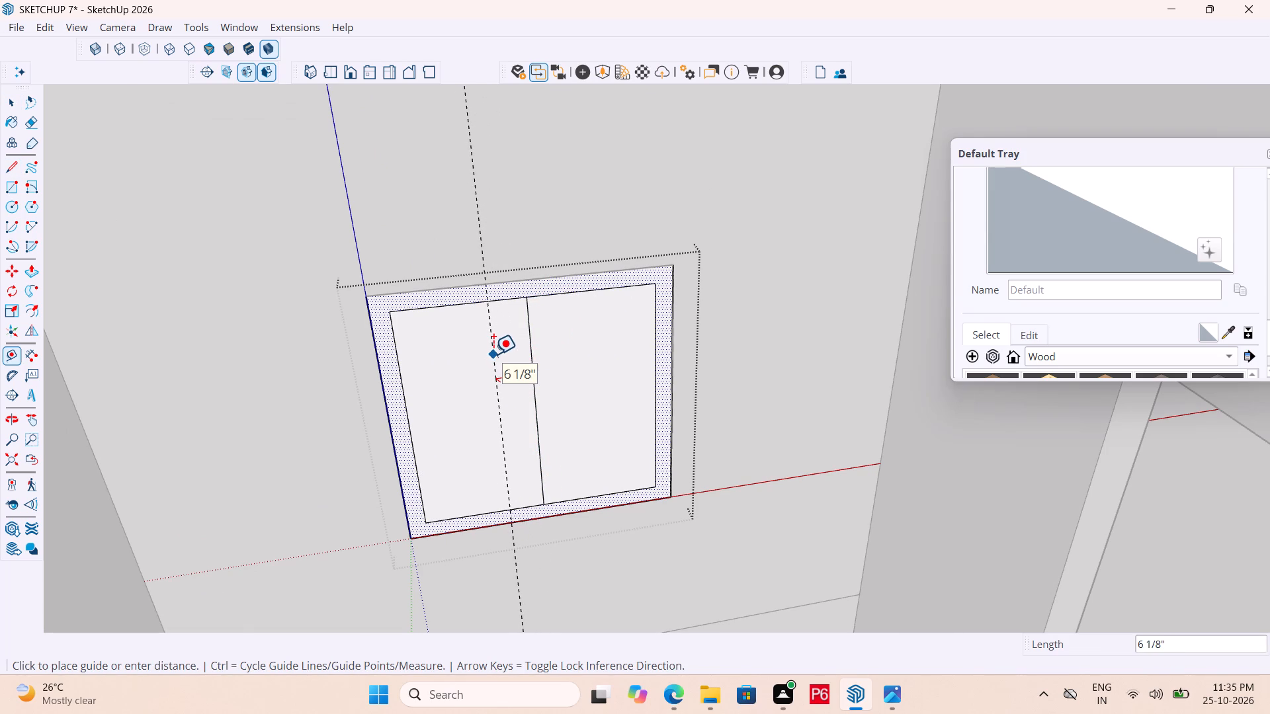
{"action": "type", "text": "1\""}
{"action": "key", "text": "Return"}
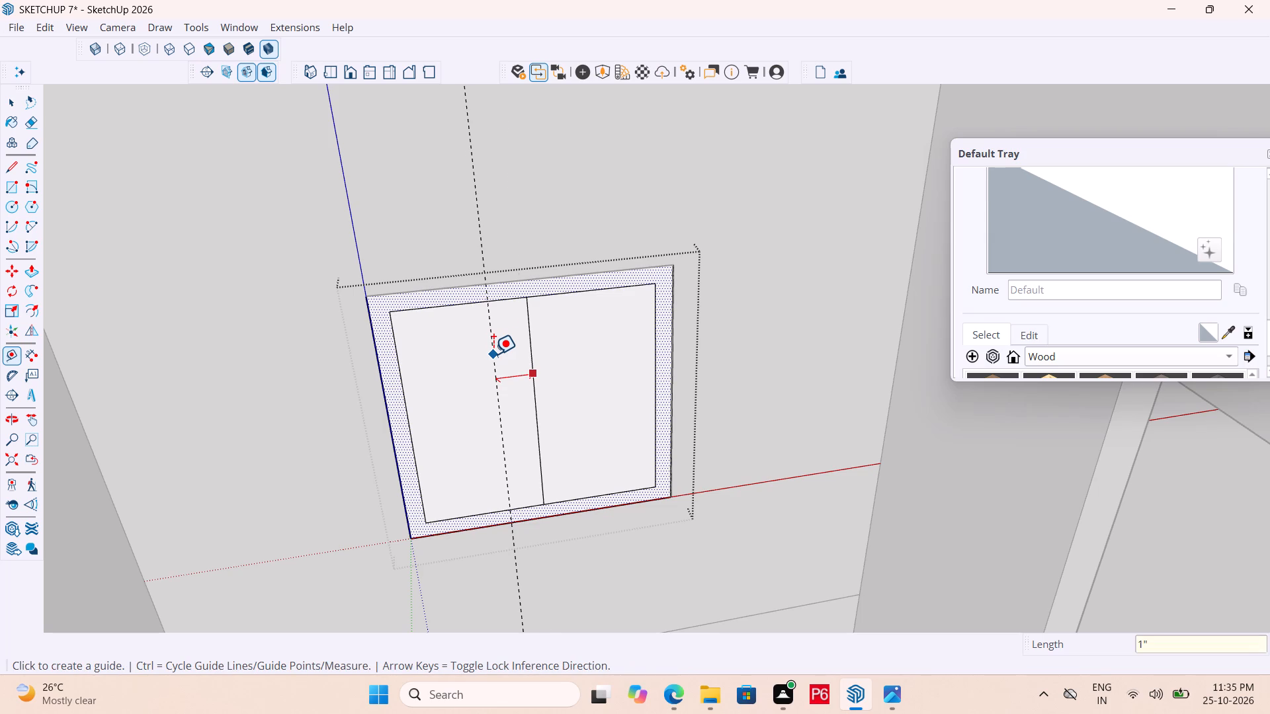
{"action": "scroll", "coordinate": [534, 338], "scroll_direction": "up", "scroll_amount": 5}
{"action": "left_click", "coordinate": [529, 319]}
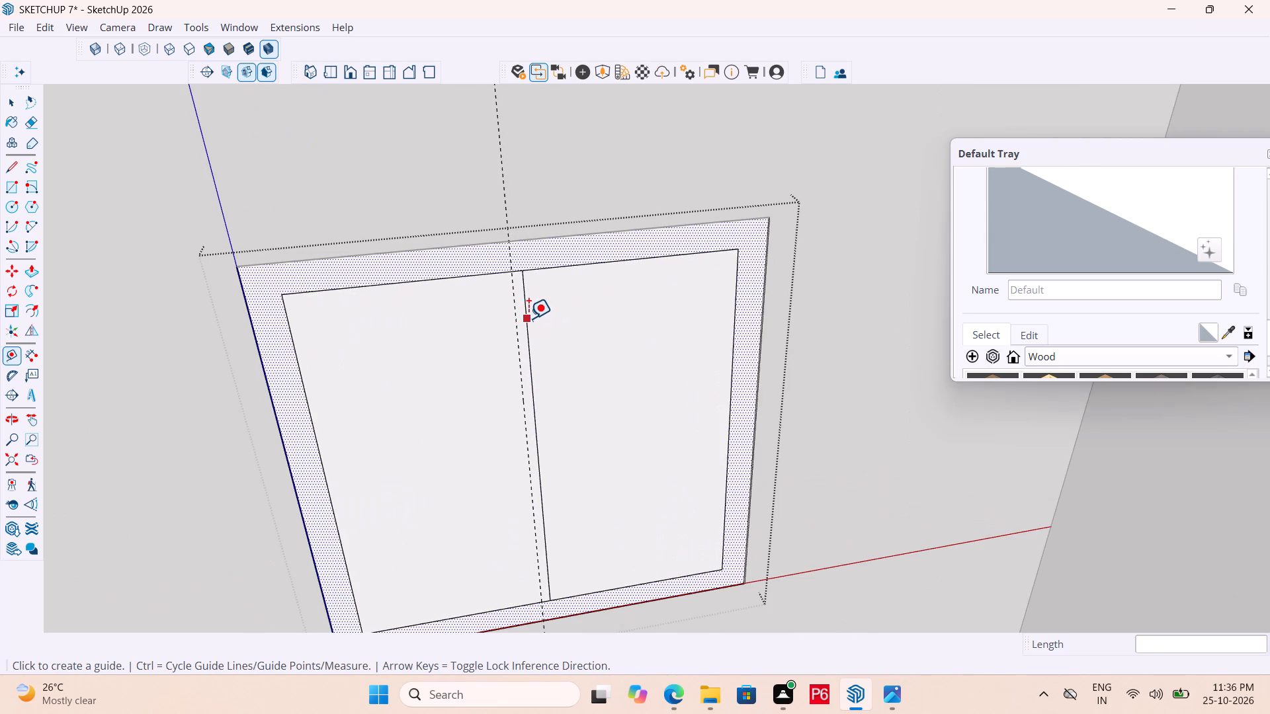
{"action": "type", "text": "1\""}
{"action": "key", "text": "Return"}
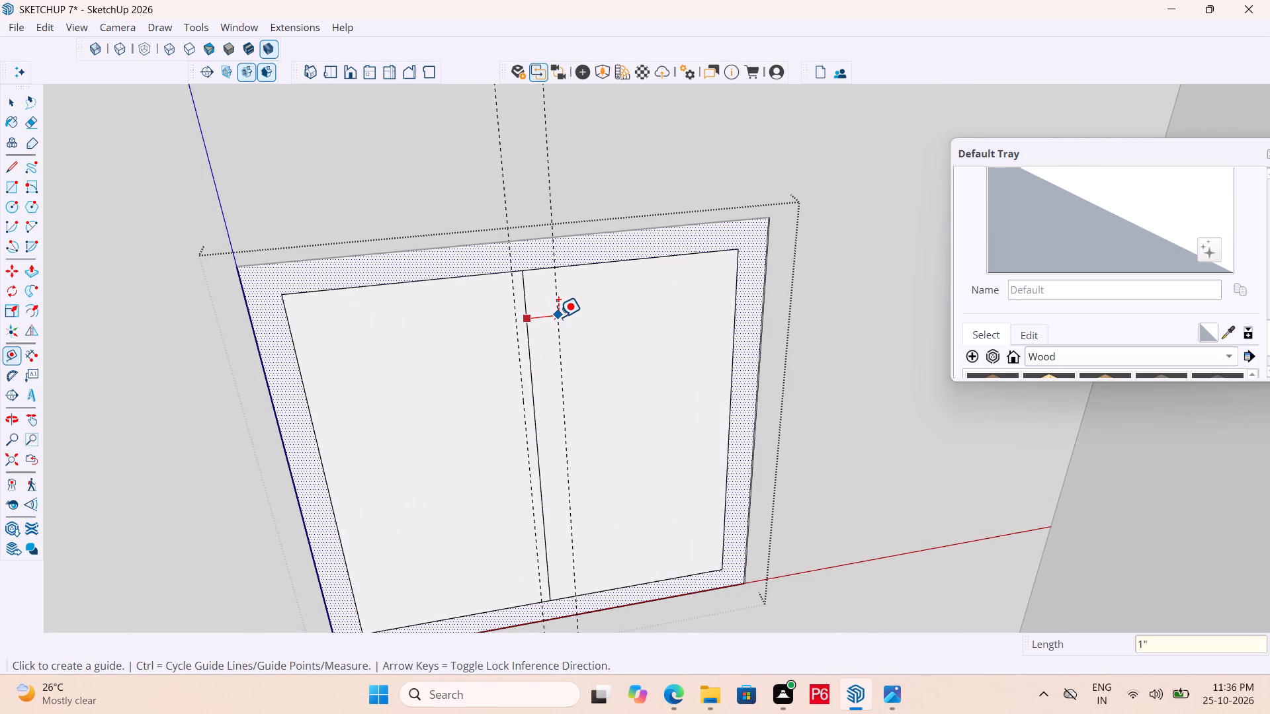
{"action": "key", "text": "space"}
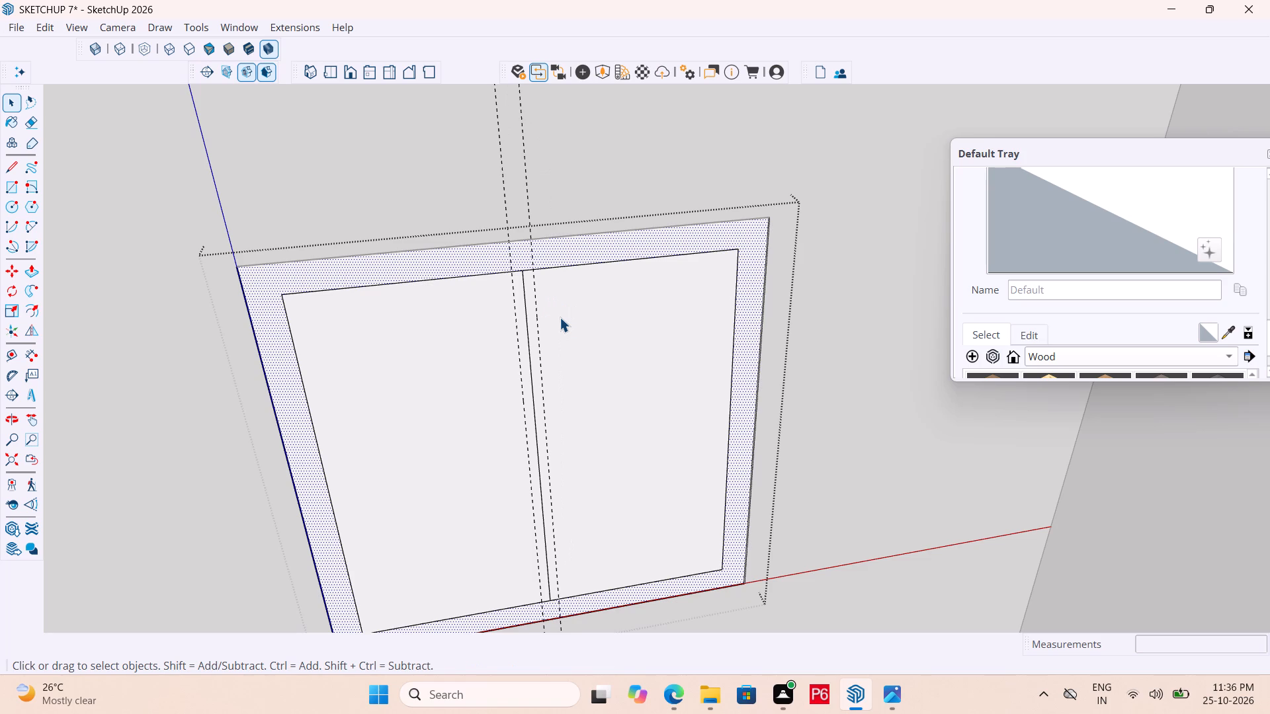
{"action": "key", "text": "ctrl+s"}
{"action": "key", "text": "ctrl+s"}
{"action": "key", "text": "ctrl+s"}
{"action": "key", "text": "ctrl+s"}
Draw a 2" by 3' 6" rectangle between the two guides for the window's central mullion.
{"action": "key", "text": "r"}
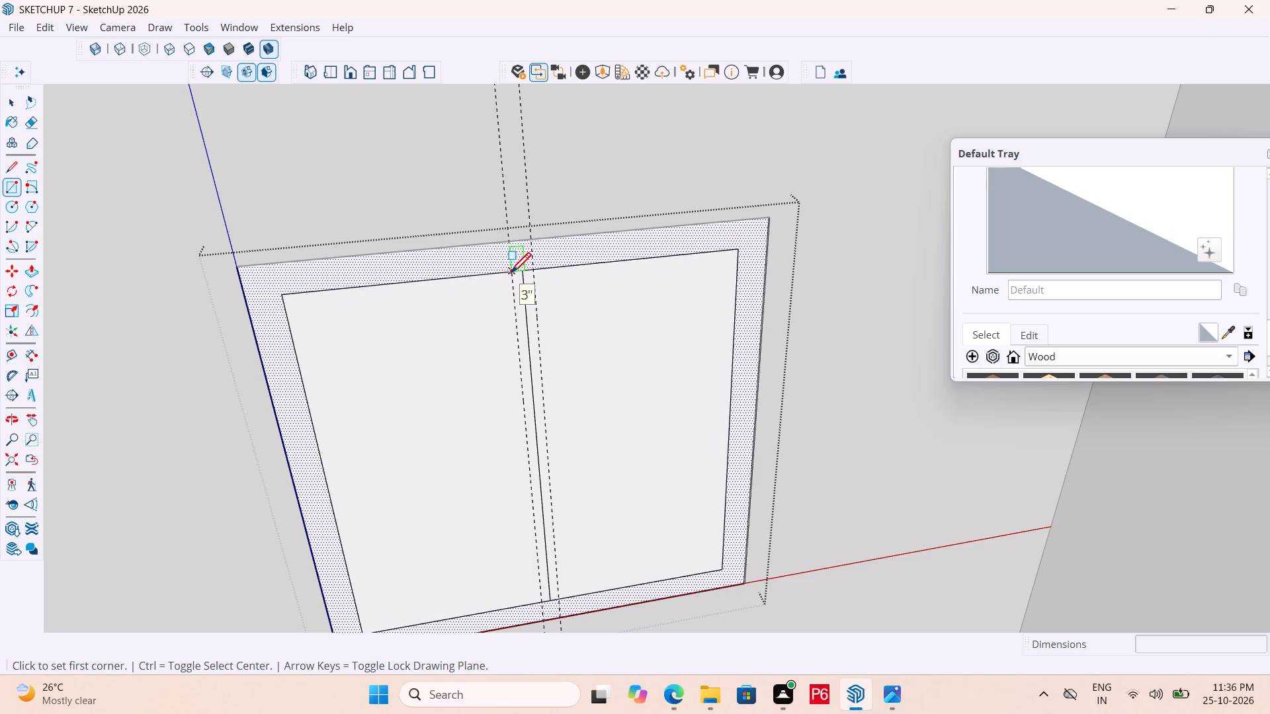
{"action": "left_click", "coordinate": [511, 275]}
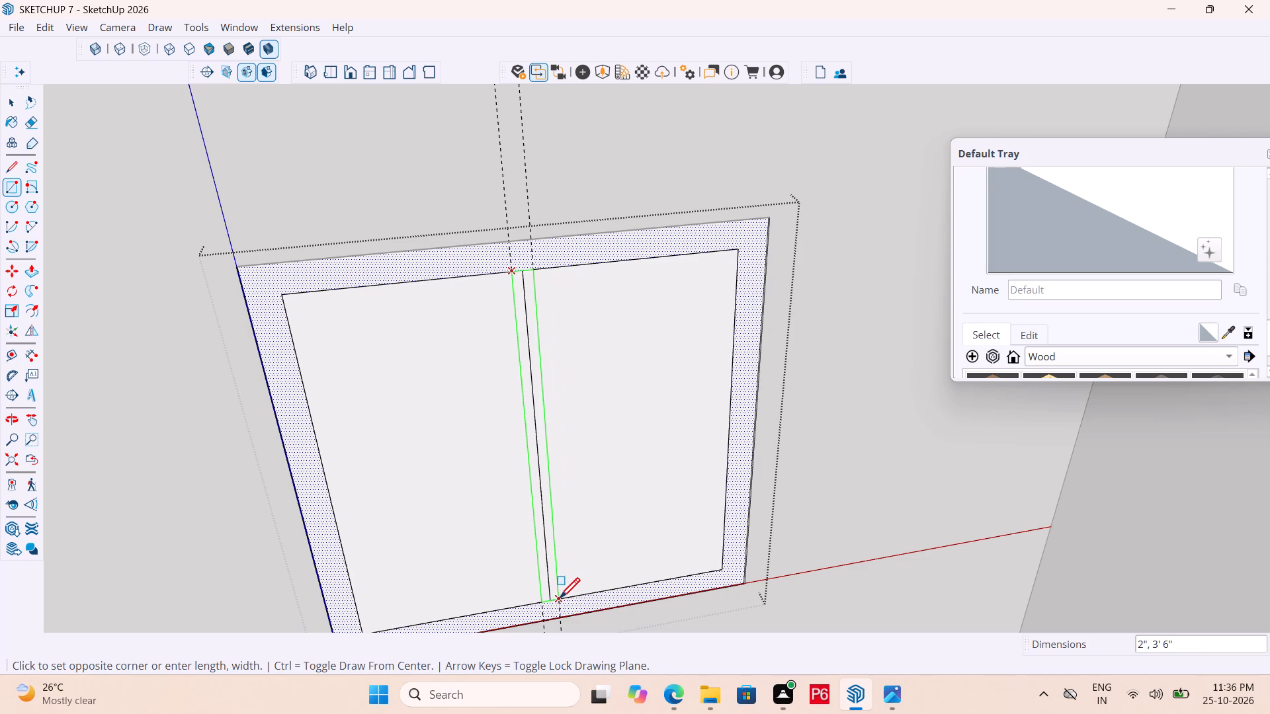
{"action": "left_click", "coordinate": [560, 600]}
{"action": "key", "text": "space"}
Erase the guides, the centre line and the short edges separating the mullion from the frame, and save the model.
{"action": "key", "text": "e"}
{"action": "left_click_drag", "start_coordinate": [540, 190], "coordinate": [504, 190]}
{"action": "scroll", "coordinate": [523, 326], "scroll_direction": "up", "scroll_amount": 2}
{"action": "left_click_drag", "start_coordinate": [527, 308], "coordinate": [527, 294]}
{"action": "left_click", "coordinate": [527, 256]}
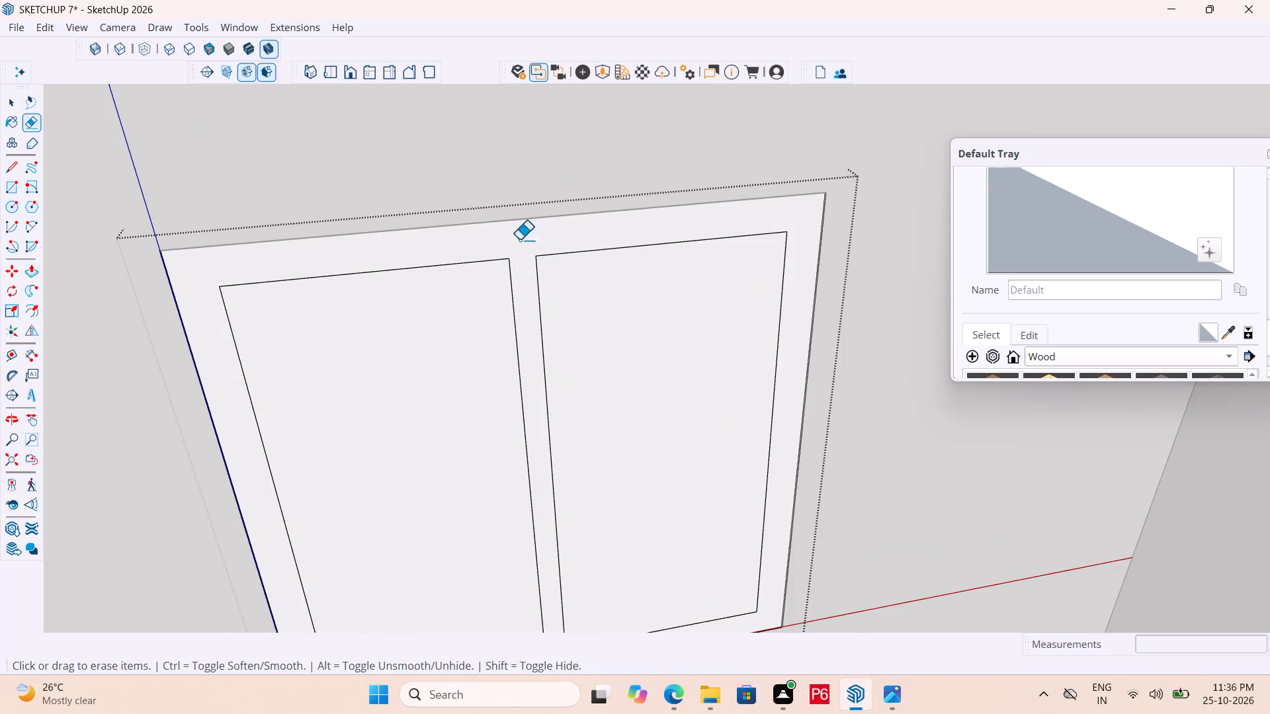
{"action": "scroll", "coordinate": [502, 190], "scroll_direction": "down", "scroll_amount": 4}
{"action": "scroll", "coordinate": [566, 560], "scroll_direction": "up", "scroll_amount": 5}
{"action": "left_click", "coordinate": [529, 528]}
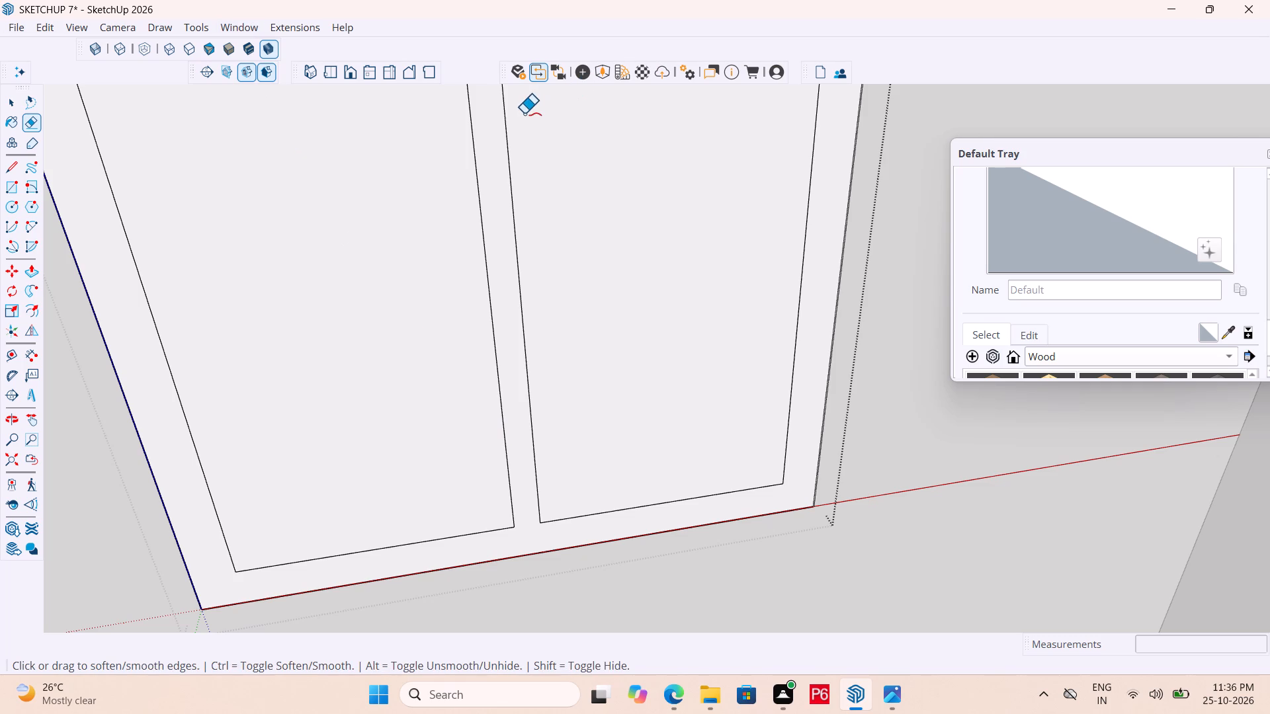
{"action": "key", "text": "ctrl+s"}
{"action": "key", "text": "ctrl+s"}
{"action": "key", "text": "ctrl+s"}
{"action": "key", "text": "ctrl+s"}
{"action": "key", "text": "ctrl+s"}
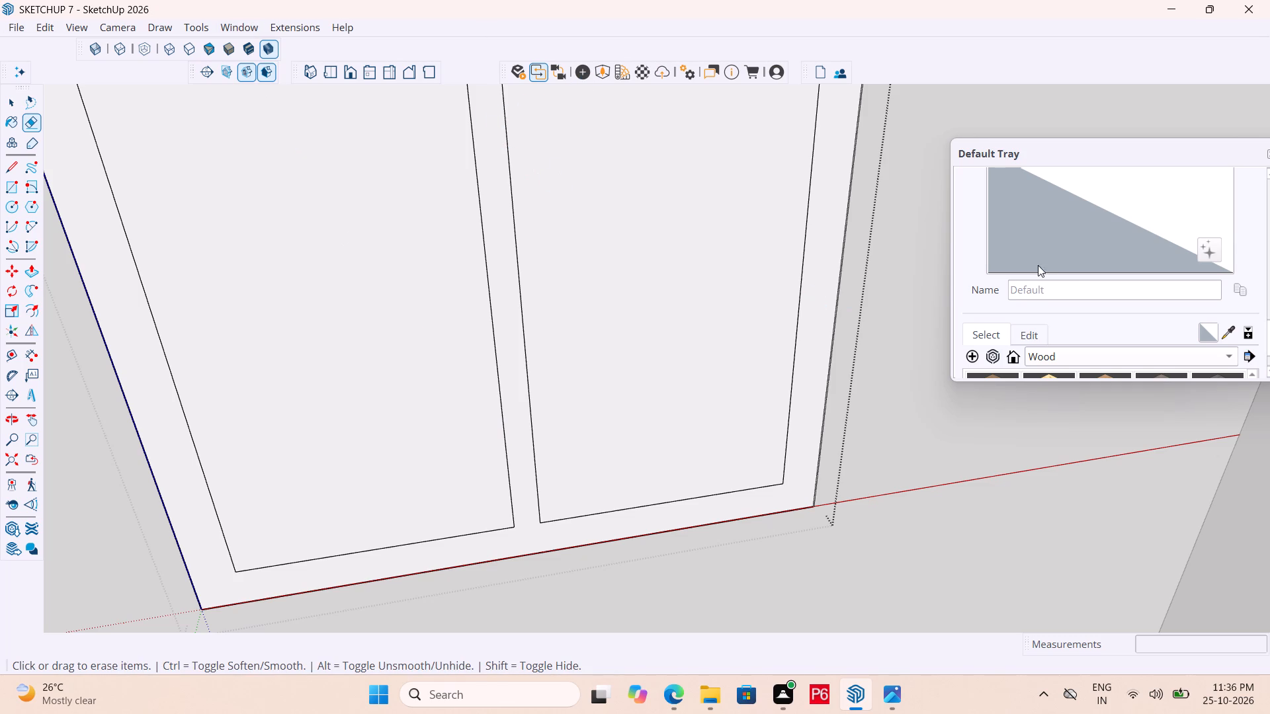
Bring the Wood material swatches into view.
{"action": "scroll", "coordinate": [1058, 285], "scroll_direction": "down", "scroll_amount": 1}
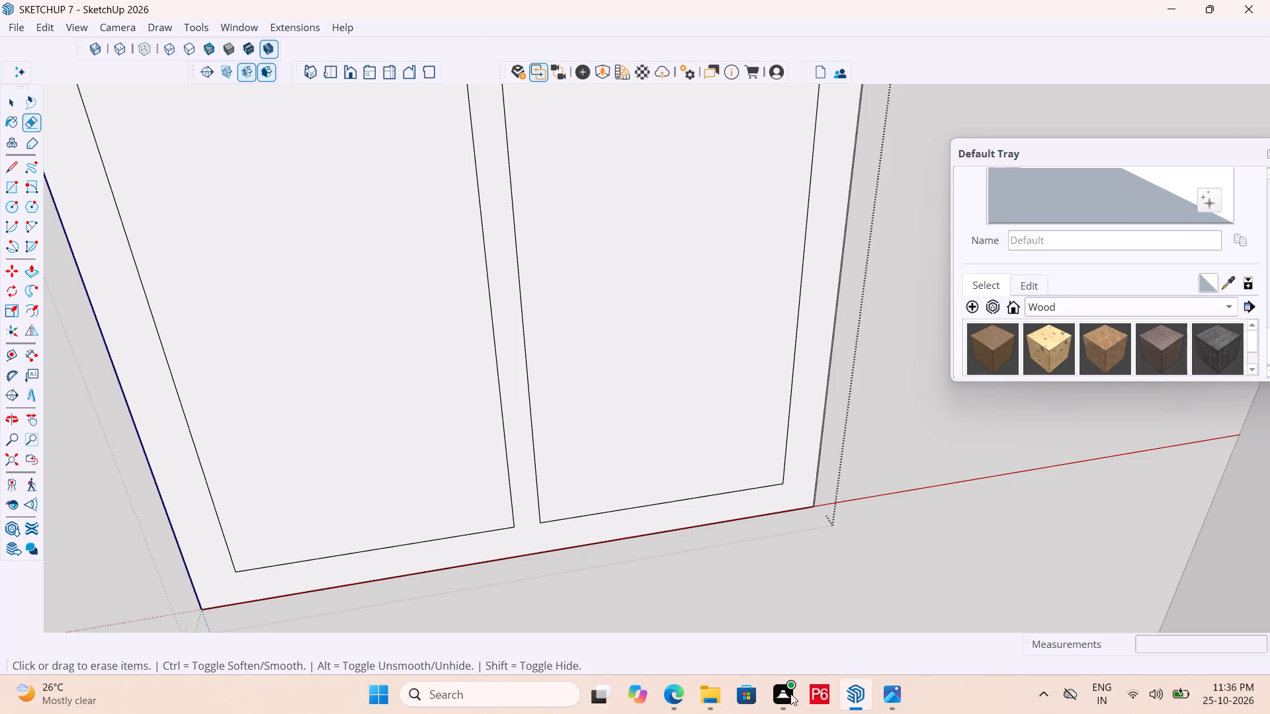
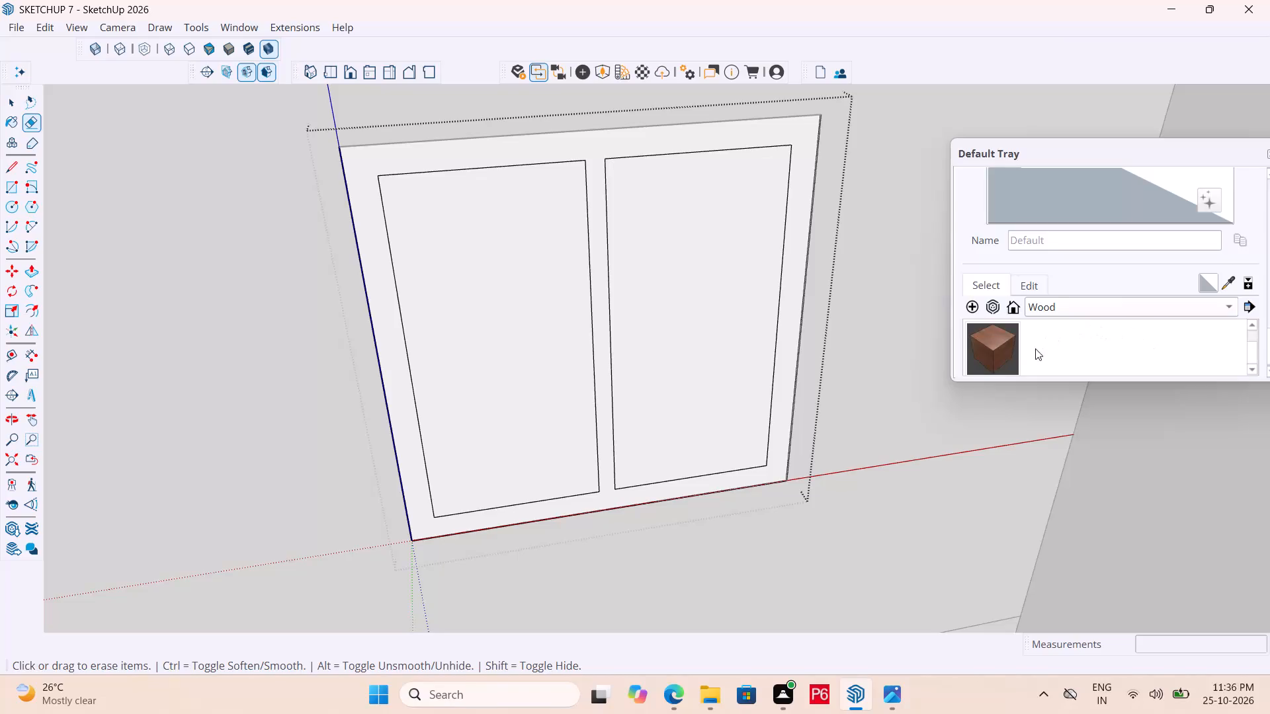
Paint the front face of the window frame and mullion with the solid colour M08_Obsidian_Black.
{"action": "scroll", "coordinate": [1080, 348], "scroll_direction": "up", "scroll_amount": 1}
{"action": "scroll", "coordinate": [1150, 346], "scroll_direction": "down", "scroll_amount": 1}
{"action": "left_click", "coordinate": [1185, 310]}
{"action": "left_click", "coordinate": [1107, 261]}
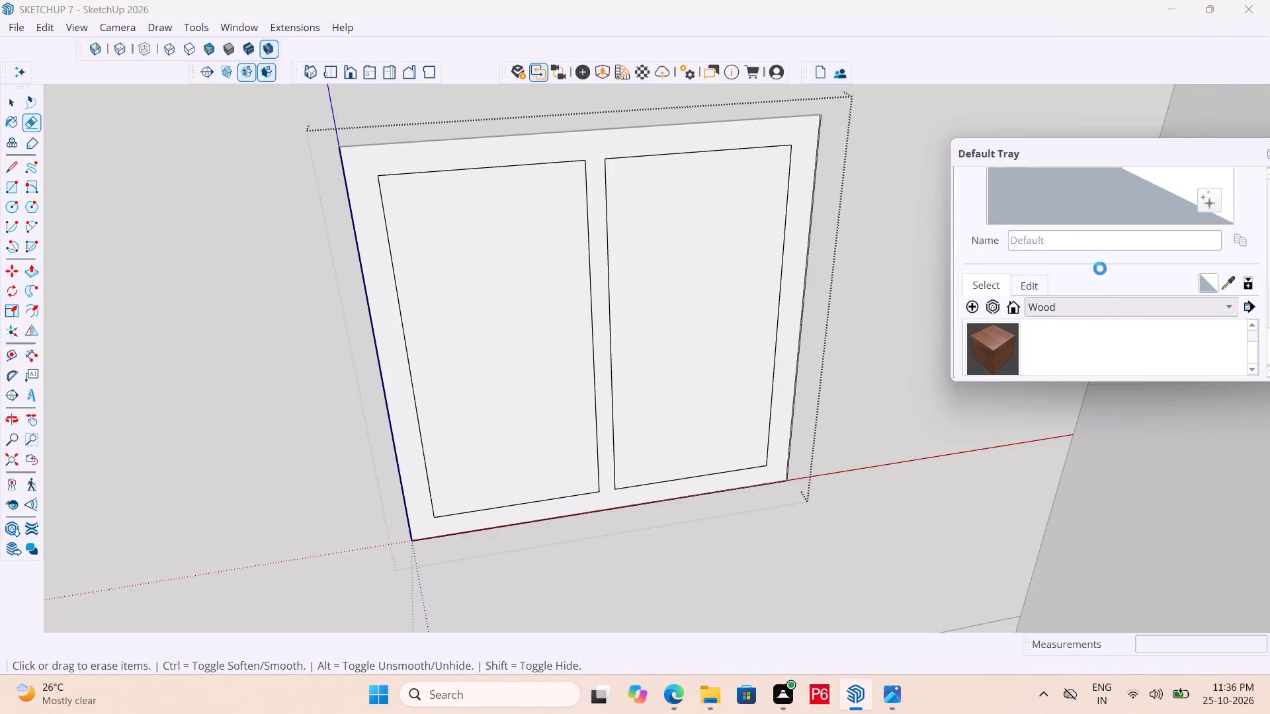
{"action": "scroll", "coordinate": [1115, 318], "scroll_direction": "down", "scroll_amount": 15}
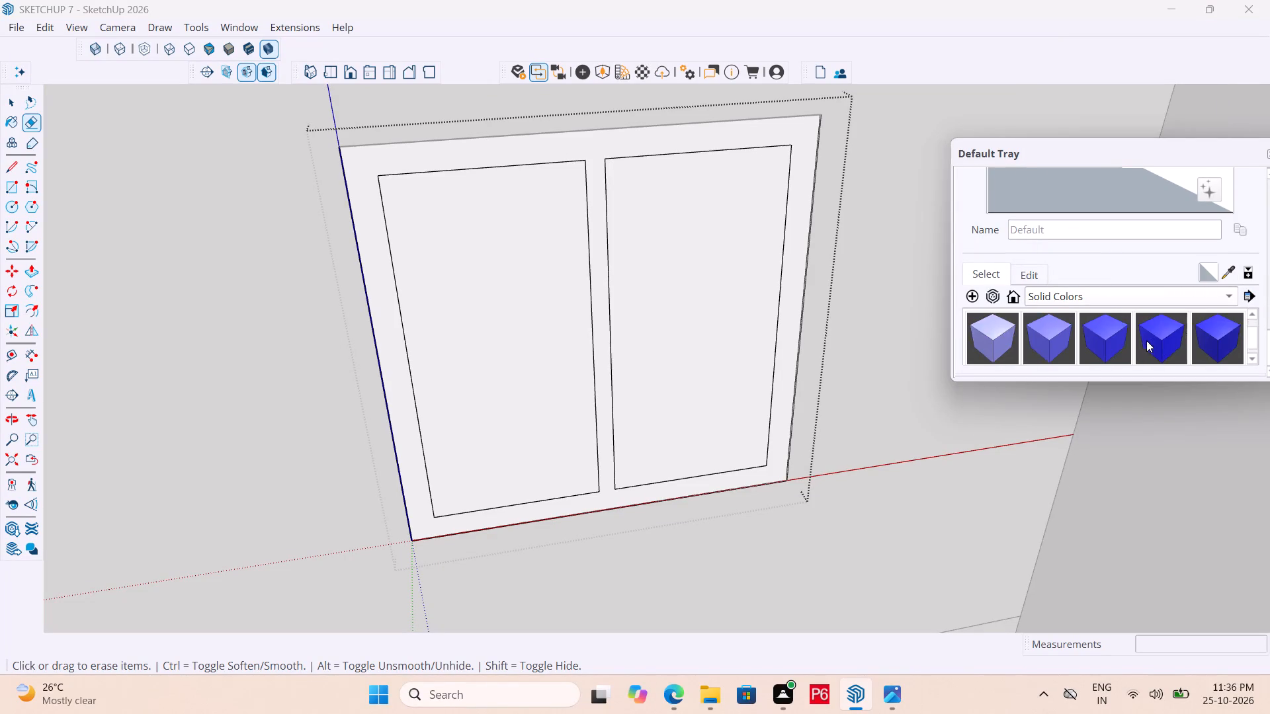
{"action": "scroll", "coordinate": [1156, 333], "scroll_direction": "down", "scroll_amount": 12}
{"action": "left_click", "coordinate": [993, 338]}
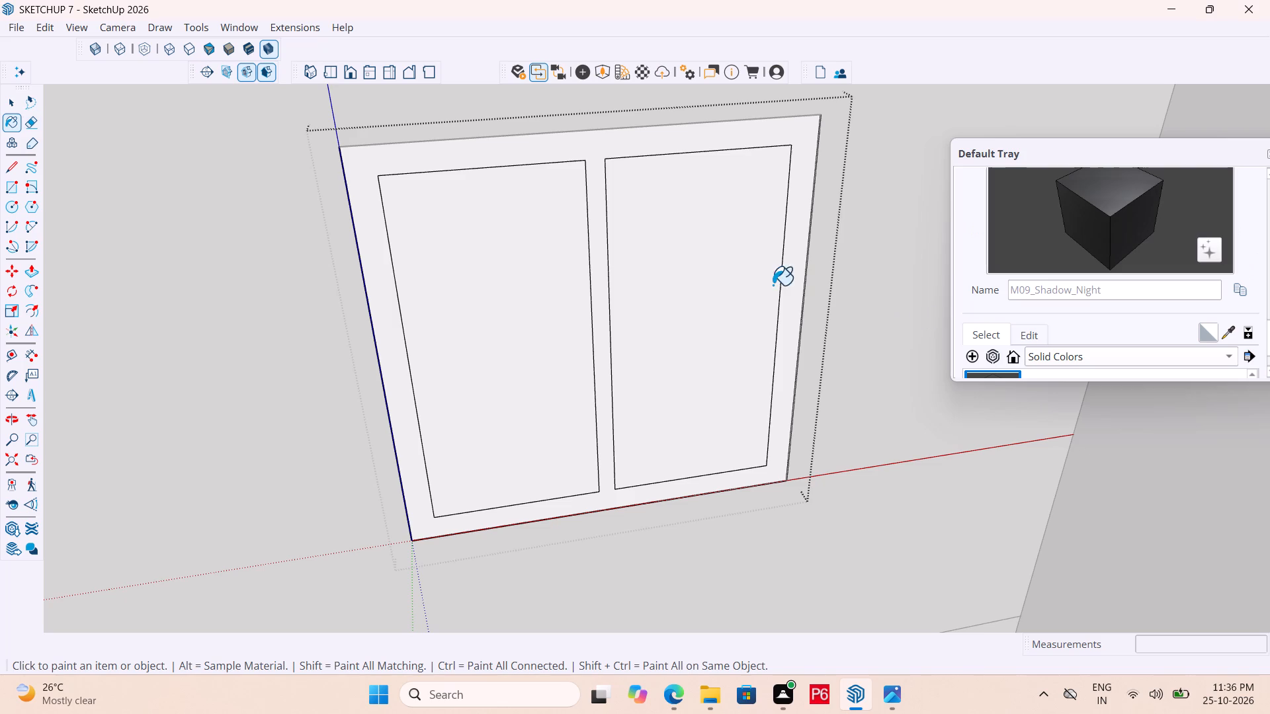
{"action": "scroll", "coordinate": [1136, 343], "scroll_direction": "up", "scroll_amount": 1}
{"action": "scroll", "coordinate": [1079, 262], "scroll_direction": "down", "scroll_amount": 5}
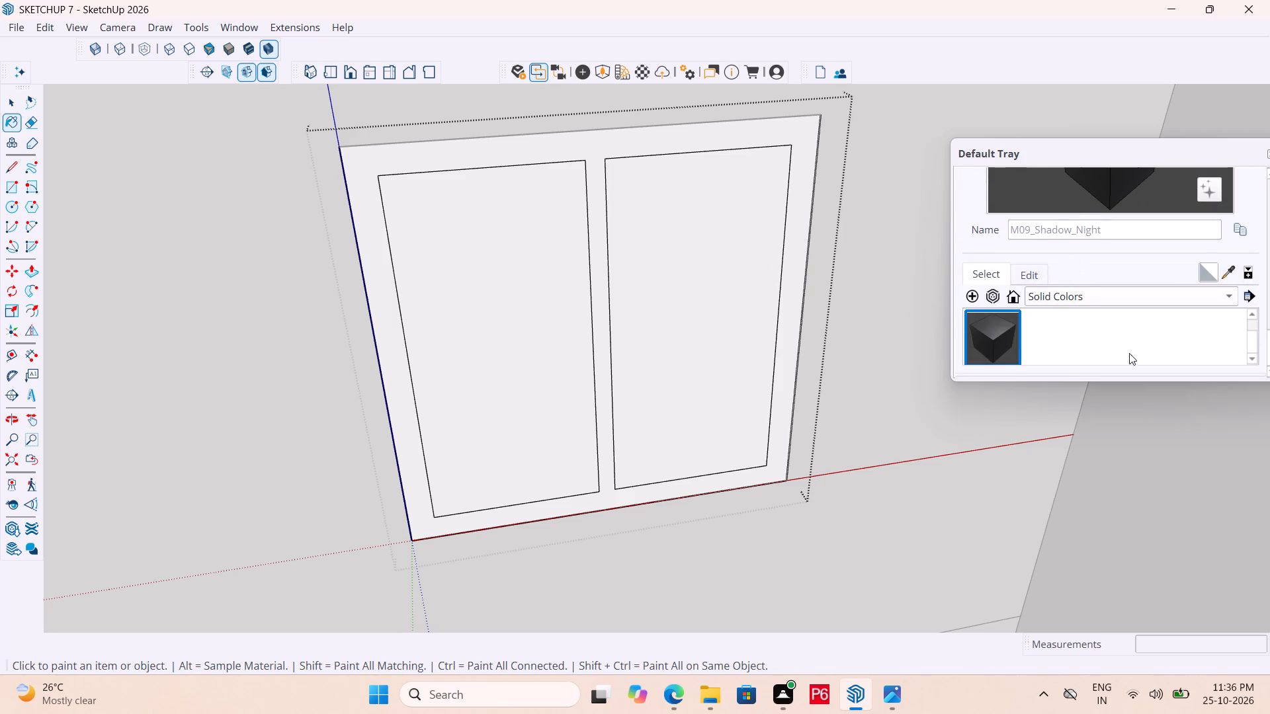
{"action": "scroll", "coordinate": [1137, 354], "scroll_direction": "up", "scroll_amount": 1}
{"action": "left_click", "coordinate": [1210, 342]}
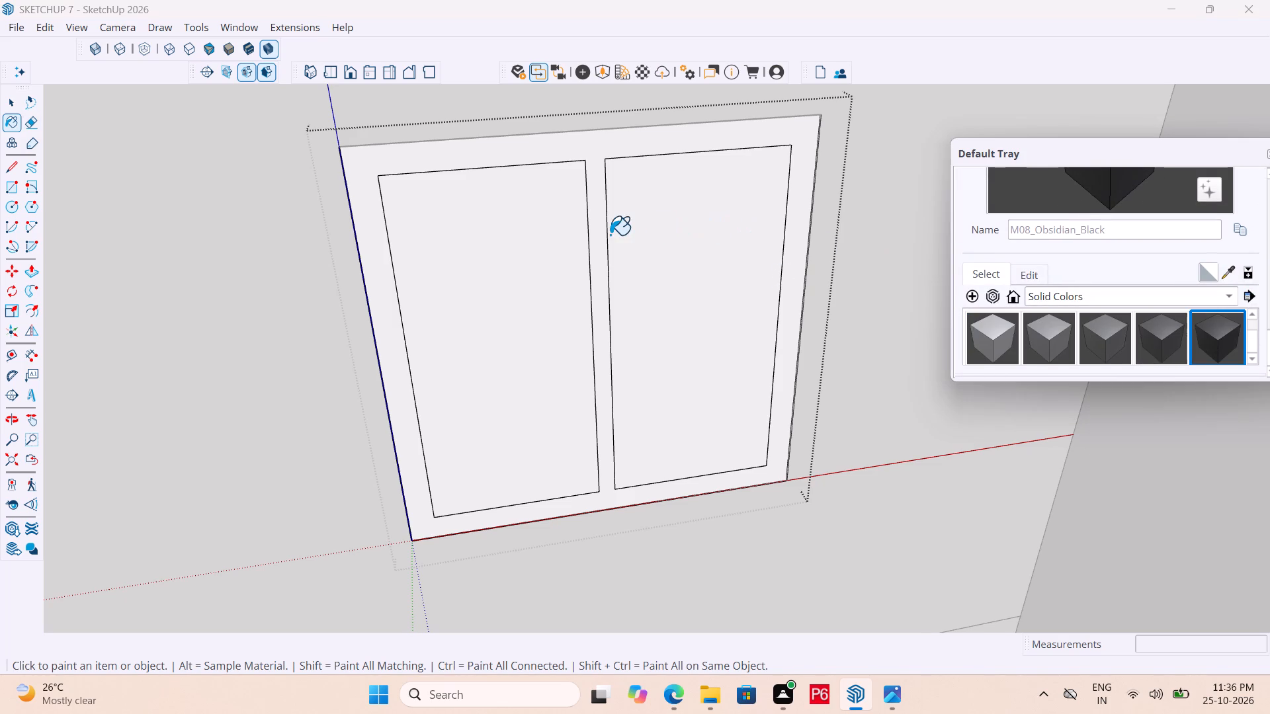
{"action": "left_click", "coordinate": [597, 237]}
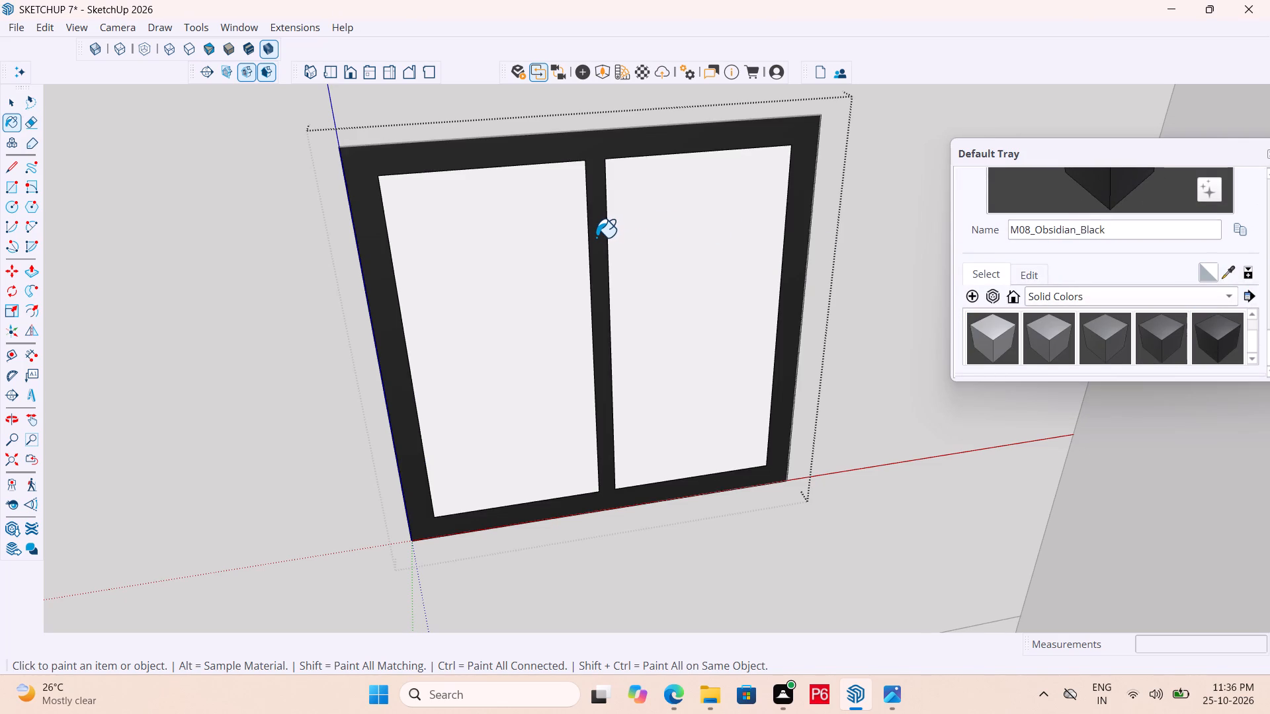
Paint the reverse face of the window frame and mullion with the same M08_Obsidian_Black colour.
{"action": "scroll", "coordinate": [466, 255], "scroll_direction": "down", "scroll_amount": 6}
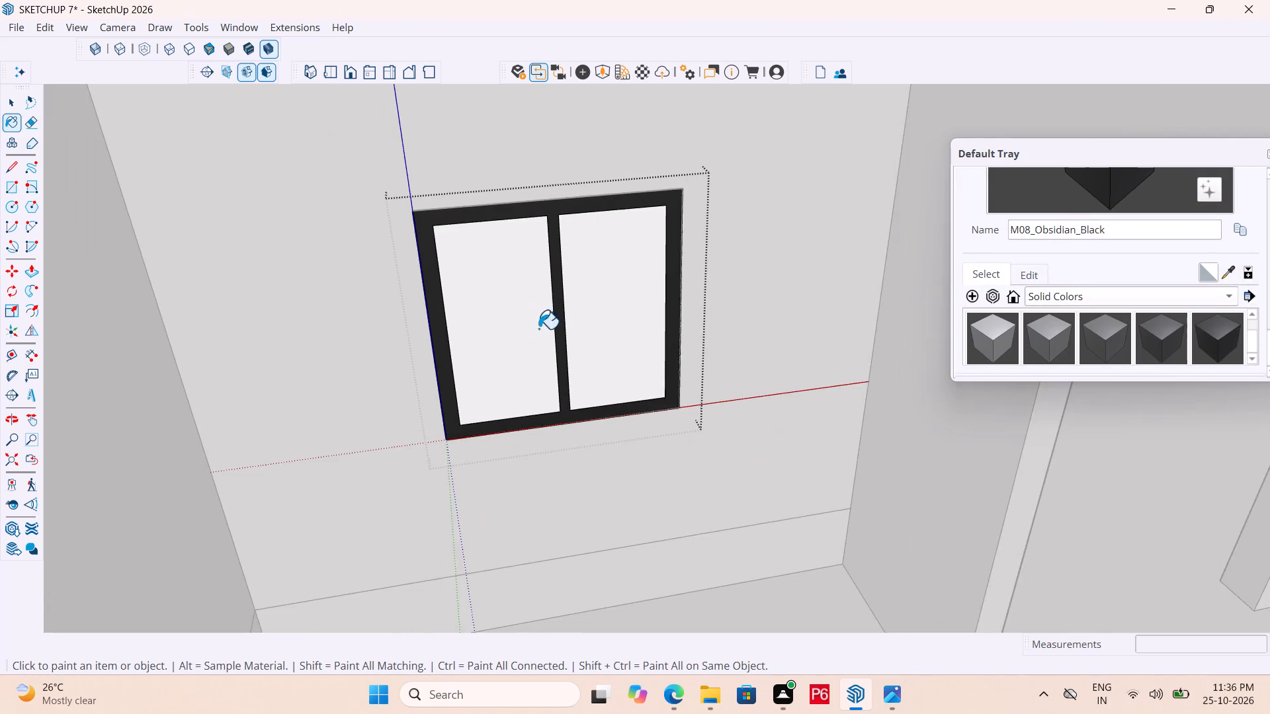
{"action": "scroll", "coordinate": [410, 294], "scroll_direction": "down", "scroll_amount": 4}
{"action": "scroll", "coordinate": [501, 283], "scroll_direction": "down", "scroll_amount": 6}
{"action": "middle_click_drag", "start_coordinate": [342, 266], "coordinate": [1260, 419]}
{"action": "scroll", "coordinate": [870, 292], "scroll_direction": "up", "scroll_amount": 3}
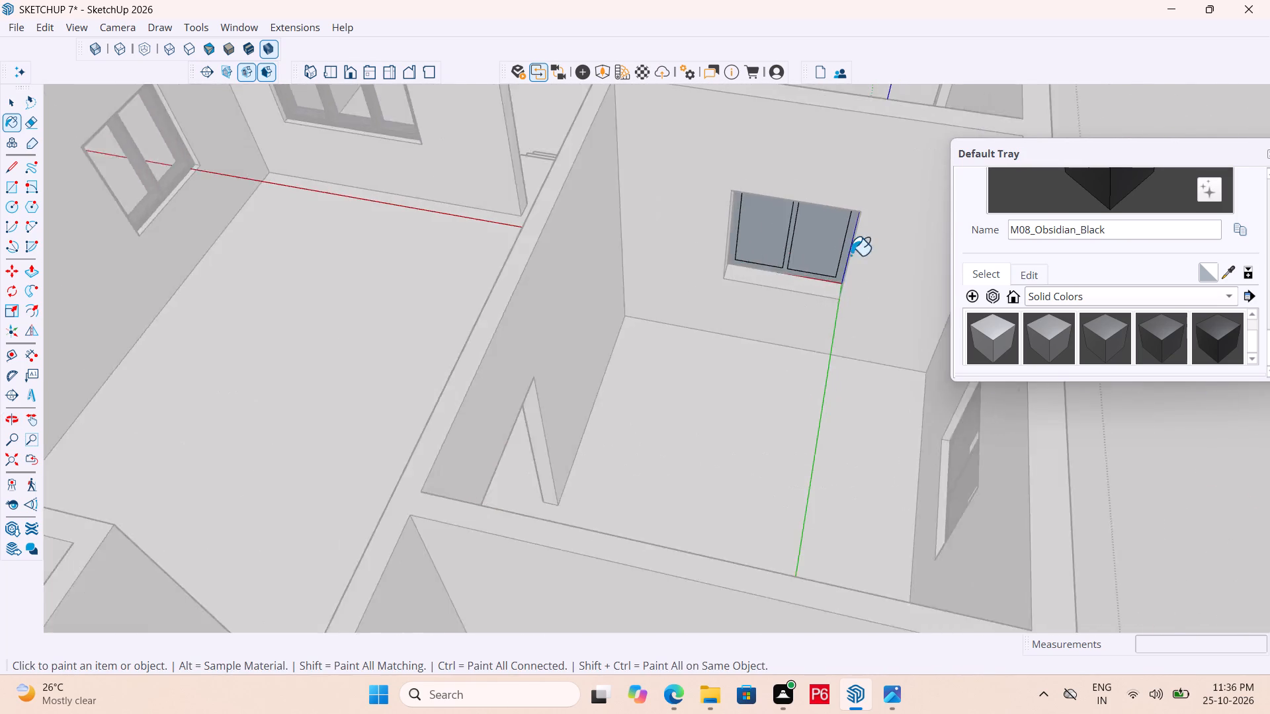
{"action": "scroll", "coordinate": [851, 255], "scroll_direction": "up", "scroll_amount": 9}
{"action": "left_click", "coordinate": [848, 234]}
{"action": "scroll", "coordinate": [591, 295], "scroll_direction": "down", "scroll_amount": 7}
{"action": "scroll", "coordinate": [662, 305], "scroll_direction": "down", "scroll_amount": 7}
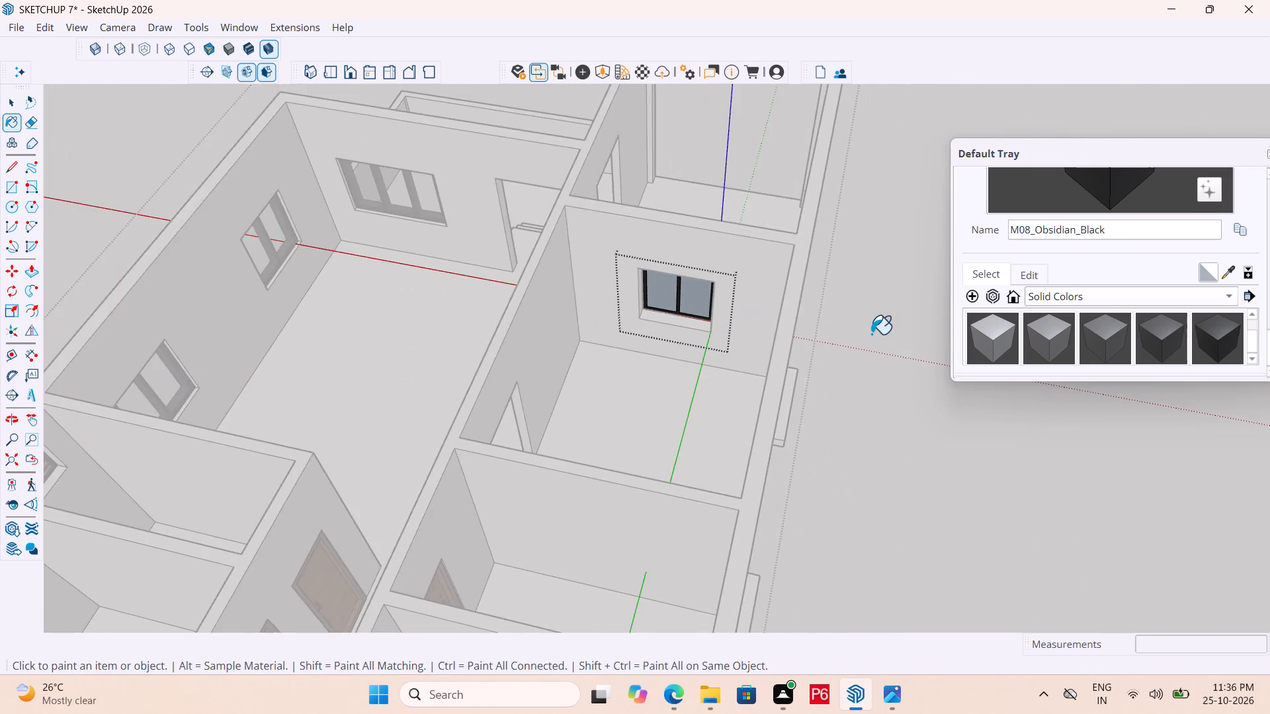
Paint the front faces of both window panes with the Glass_Basic_01 material from the Glass collection.
{"action": "middle_click_drag", "start_coordinate": [821, 334], "coordinate": [81, 333]}
{"action": "middle_click_drag", "start_coordinate": [656, 380], "coordinate": [461, 347]}
{"action": "scroll", "coordinate": [654, 373], "scroll_direction": "up", "scroll_amount": 12}
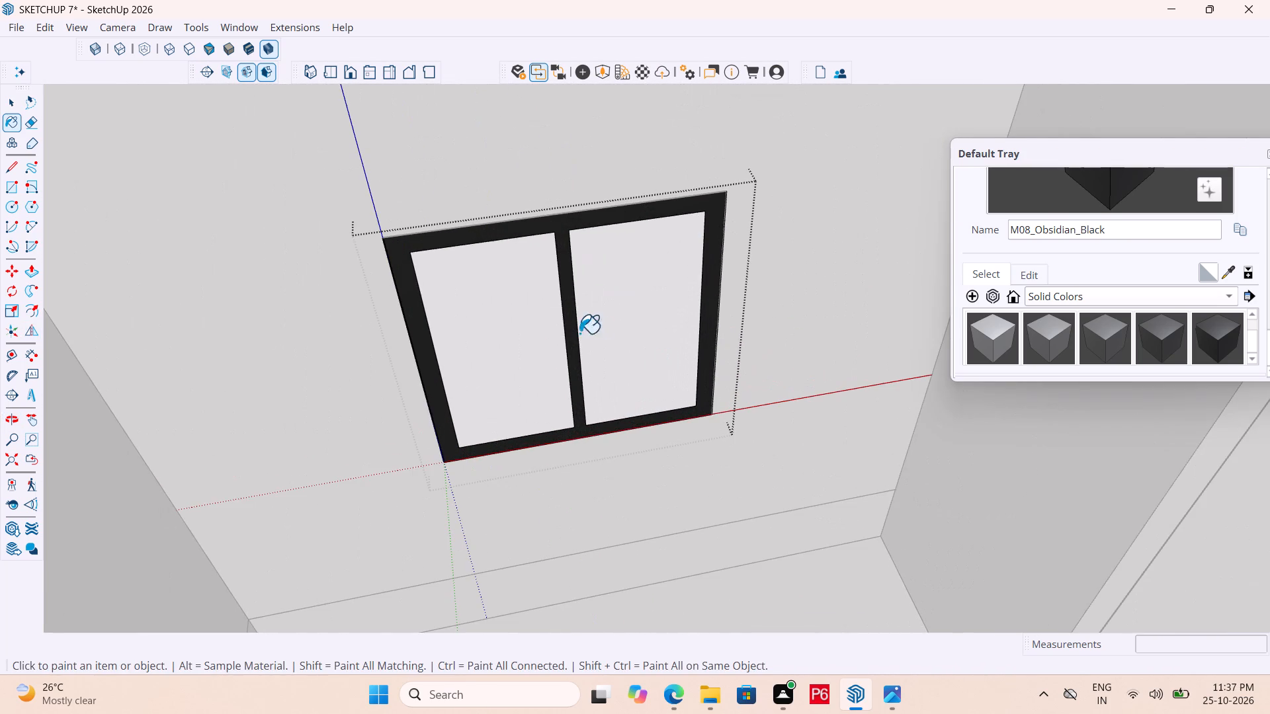
{"action": "key", "text": "space"}
{"action": "left_click", "coordinate": [534, 335]}
{"action": "left_click", "coordinate": [1181, 299]}
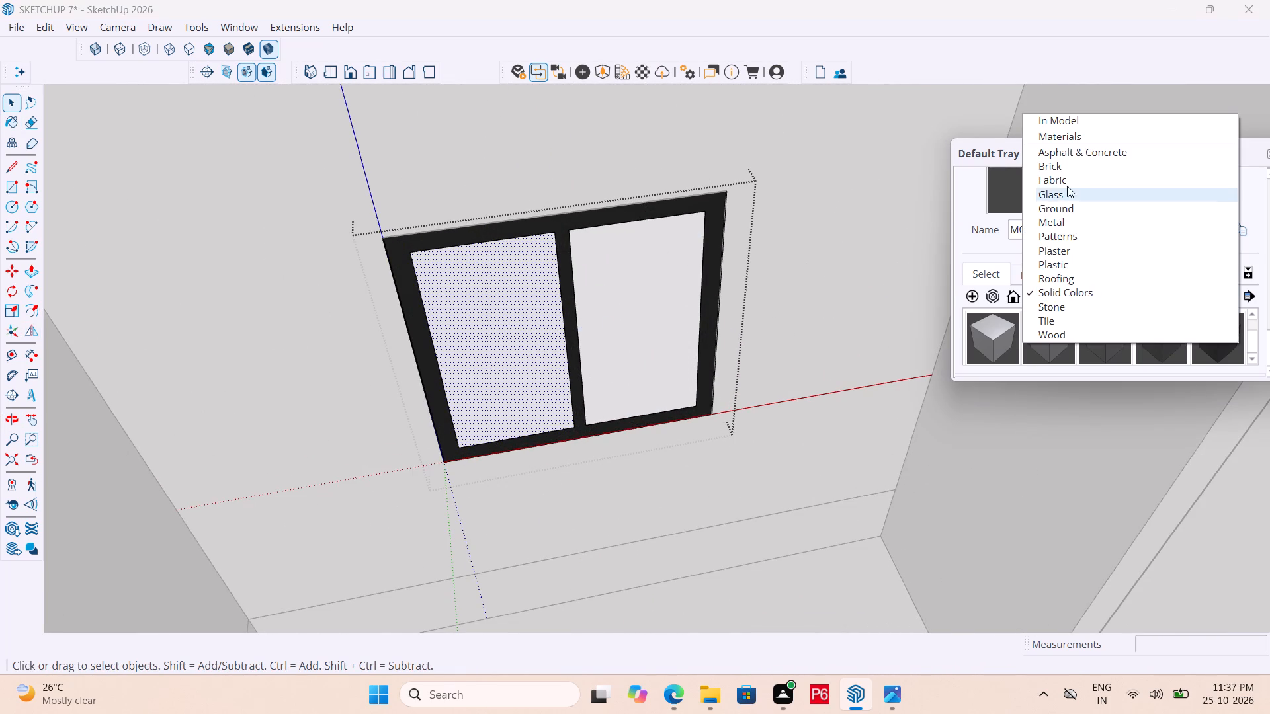
{"action": "left_click", "coordinate": [1074, 195]}
{"action": "left_click", "coordinate": [1003, 338]}
{"action": "left_click", "coordinate": [553, 362]}
{"action": "left_click", "coordinate": [651, 350]}
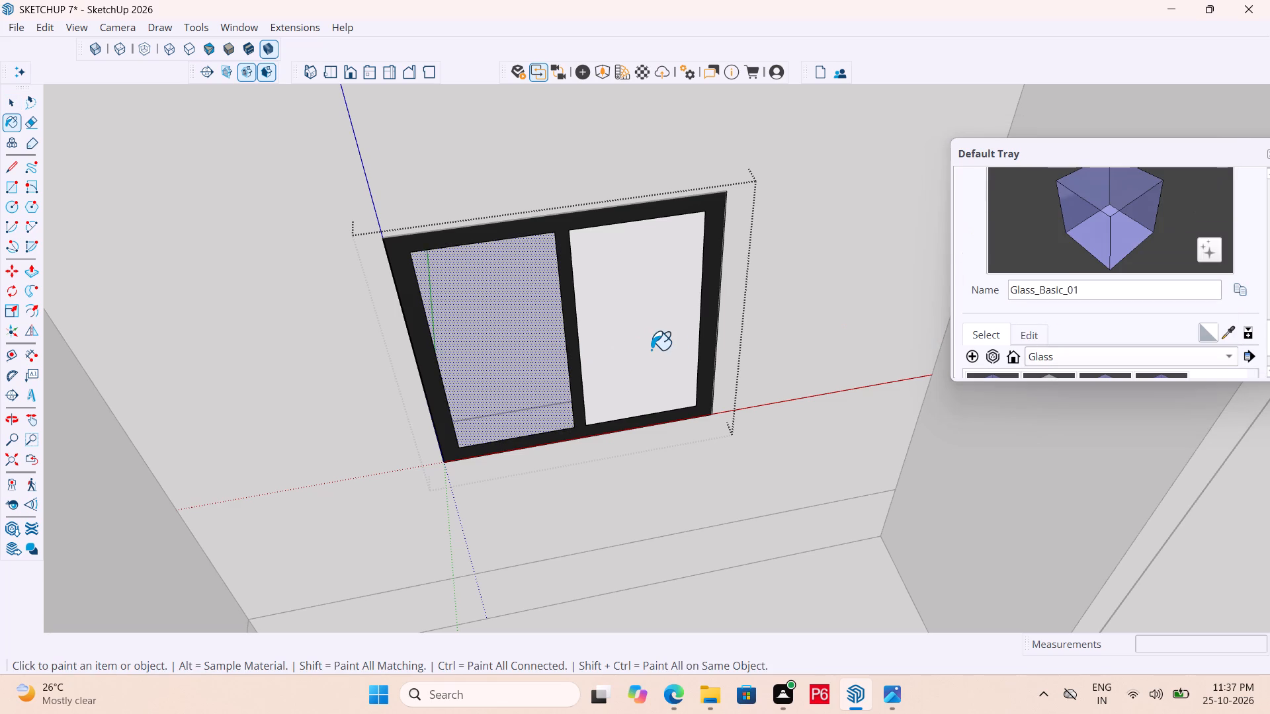
Paint the reverse faces of both window panes with Glass_Basic_01 and save the model.
{"action": "scroll", "coordinate": [707, 296], "scroll_direction": "down", "scroll_amount": 6}
{"action": "middle_click_drag", "start_coordinate": [571, 360], "coordinate": [1269, 395]}
{"action": "scroll", "coordinate": [593, 297], "scroll_direction": "up", "scroll_amount": 5}
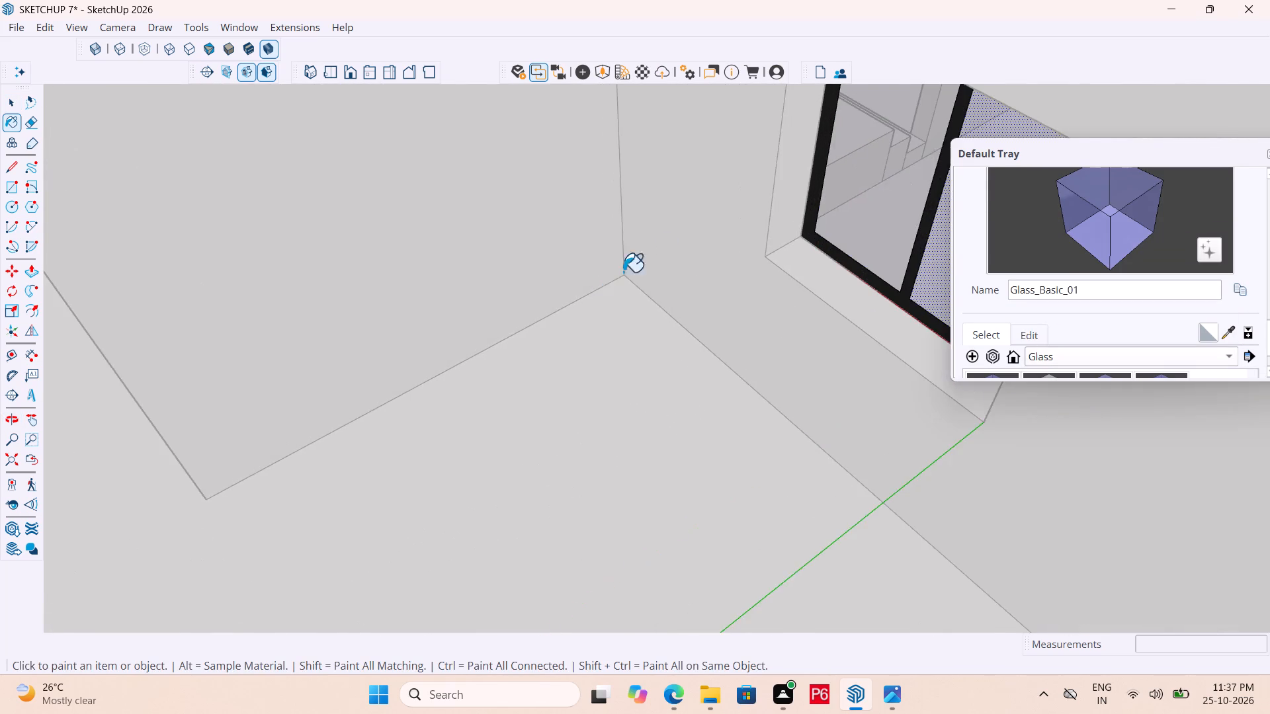
{"action": "scroll", "coordinate": [859, 201], "scroll_direction": "up", "scroll_amount": 1}
{"action": "left_click", "coordinate": [872, 192]}
{"action": "left_click", "coordinate": [1015, 114]}
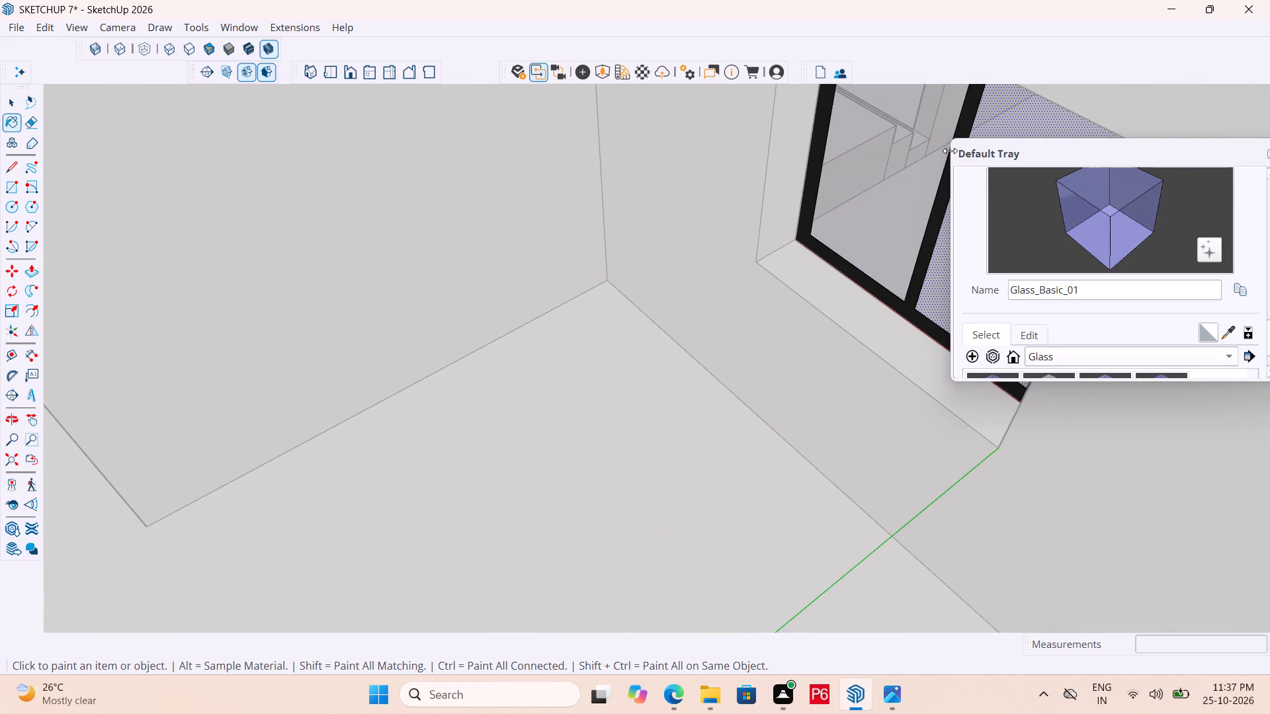
{"action": "scroll", "coordinate": [800, 241], "scroll_direction": "down", "scroll_amount": 6}
{"action": "scroll", "coordinate": [747, 310], "scroll_direction": "down", "scroll_amount": 6}
{"action": "middle_click_drag", "start_coordinate": [928, 395], "coordinate": [346, 360]}
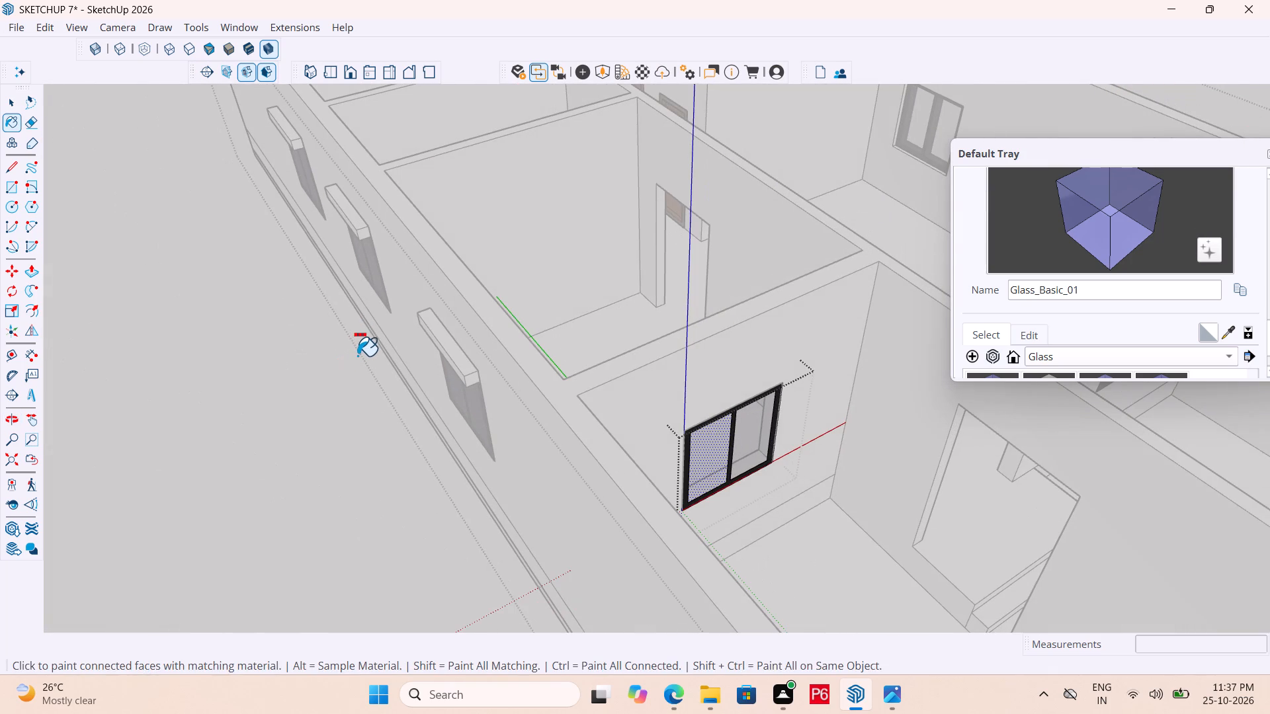
{"action": "key", "text": "ctrl+s"}
{"action": "key", "text": "ctrl+s"}
{"action": "key", "text": "ctrl+s"}
Inspect the painted window in its wall opening from several angles, saving the model along the way.
{"action": "middle_click_drag", "start_coordinate": [853, 465], "coordinate": [692, 402]}
{"action": "scroll", "coordinate": [605, 395], "scroll_direction": "up", "scroll_amount": 3}
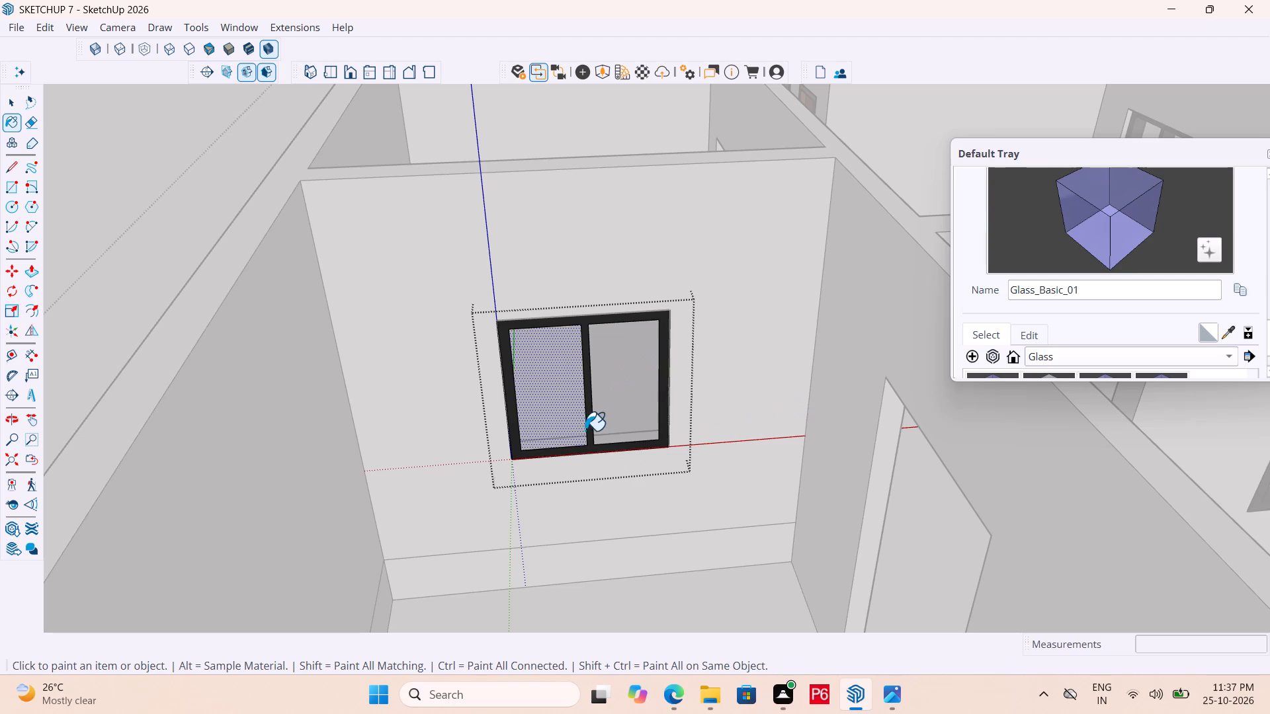
{"action": "scroll", "coordinate": [575, 424], "scroll_direction": "up", "scroll_amount": 2}
{"action": "key", "text": "ctrl+s"}
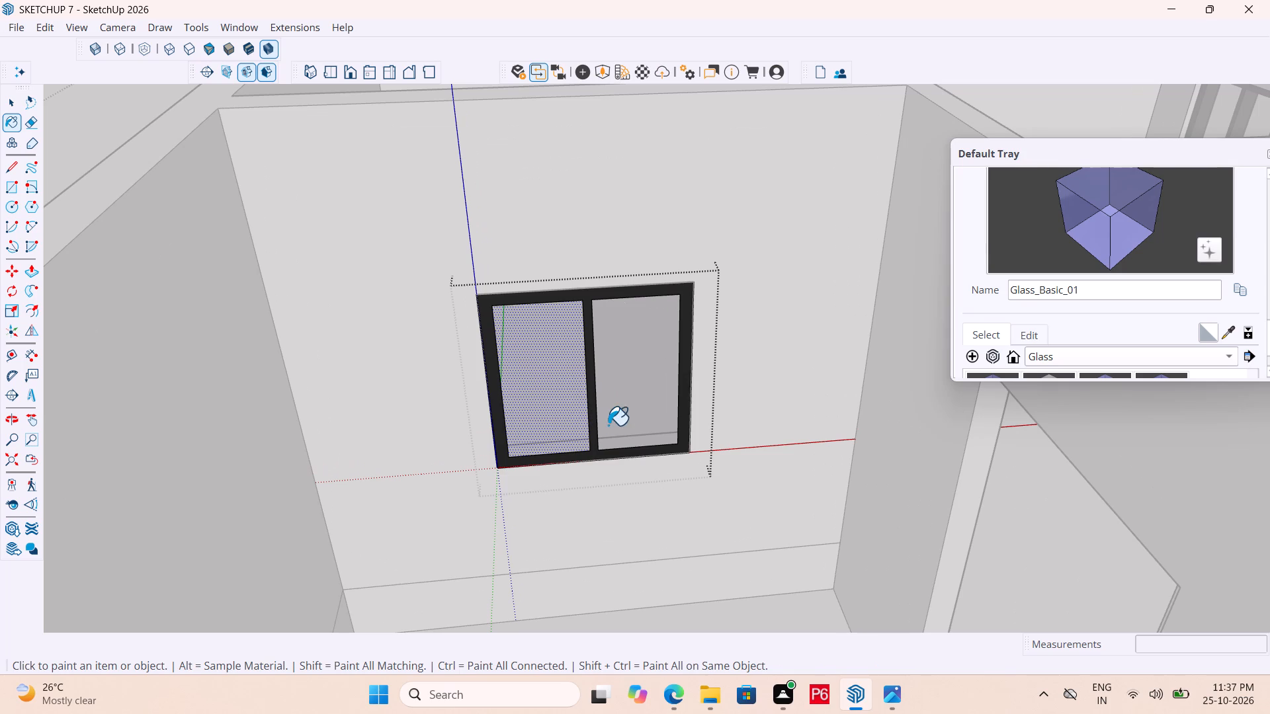
{"action": "middle_click_drag", "start_coordinate": [593, 399], "coordinate": [693, 425]}
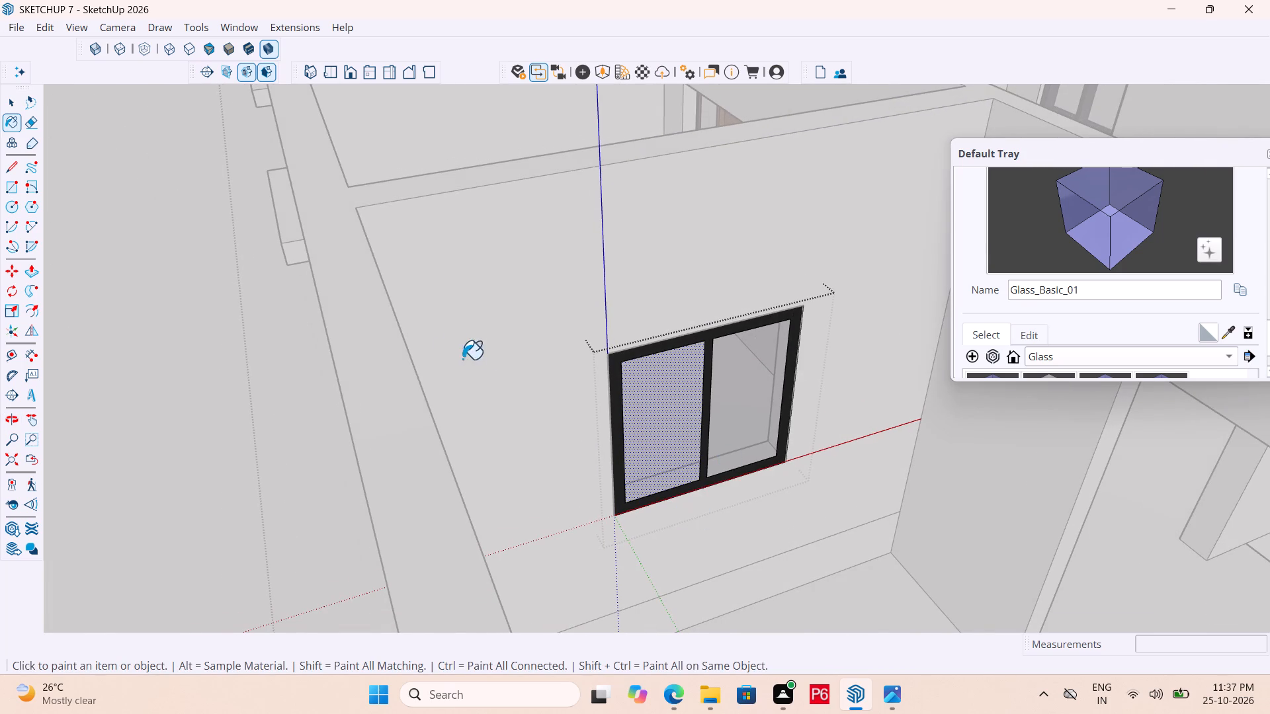
{"action": "scroll", "coordinate": [425, 356], "scroll_direction": "down", "scroll_amount": 5}
{"action": "middle_click_drag", "start_coordinate": [587, 415], "coordinate": [638, 456]}
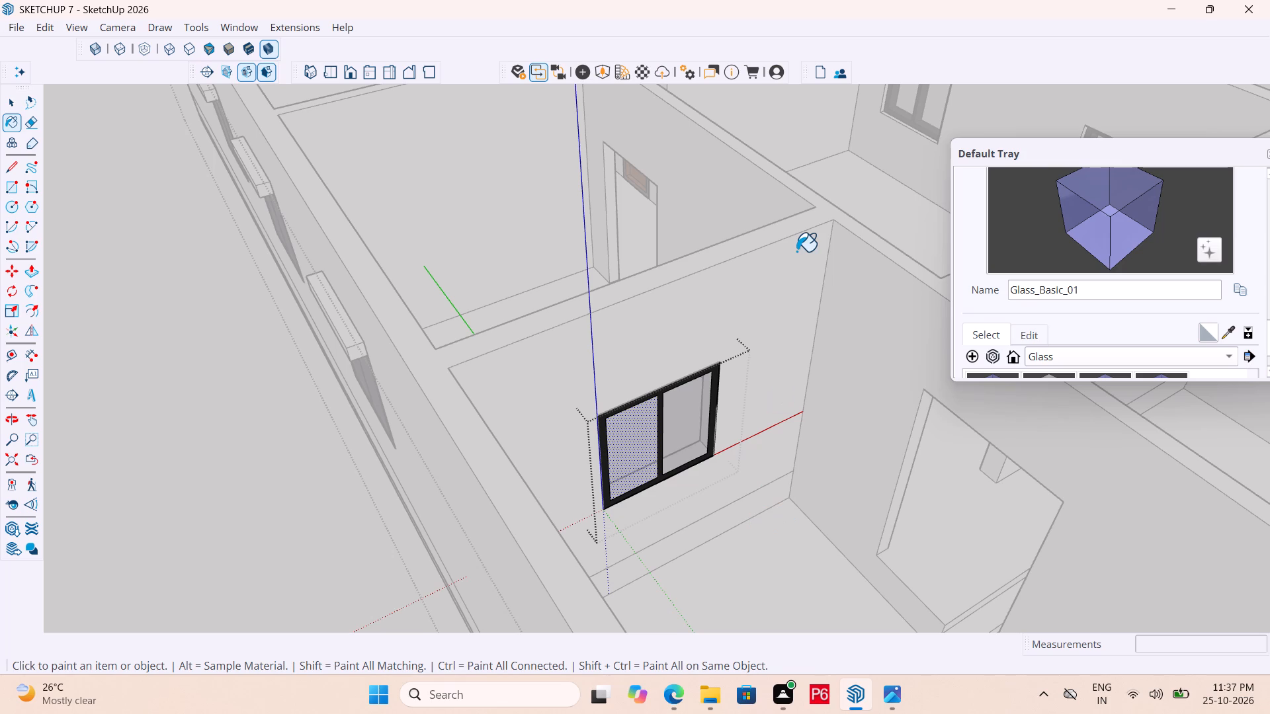
{"action": "scroll", "coordinate": [614, 346], "scroll_direction": "down", "scroll_amount": 1}
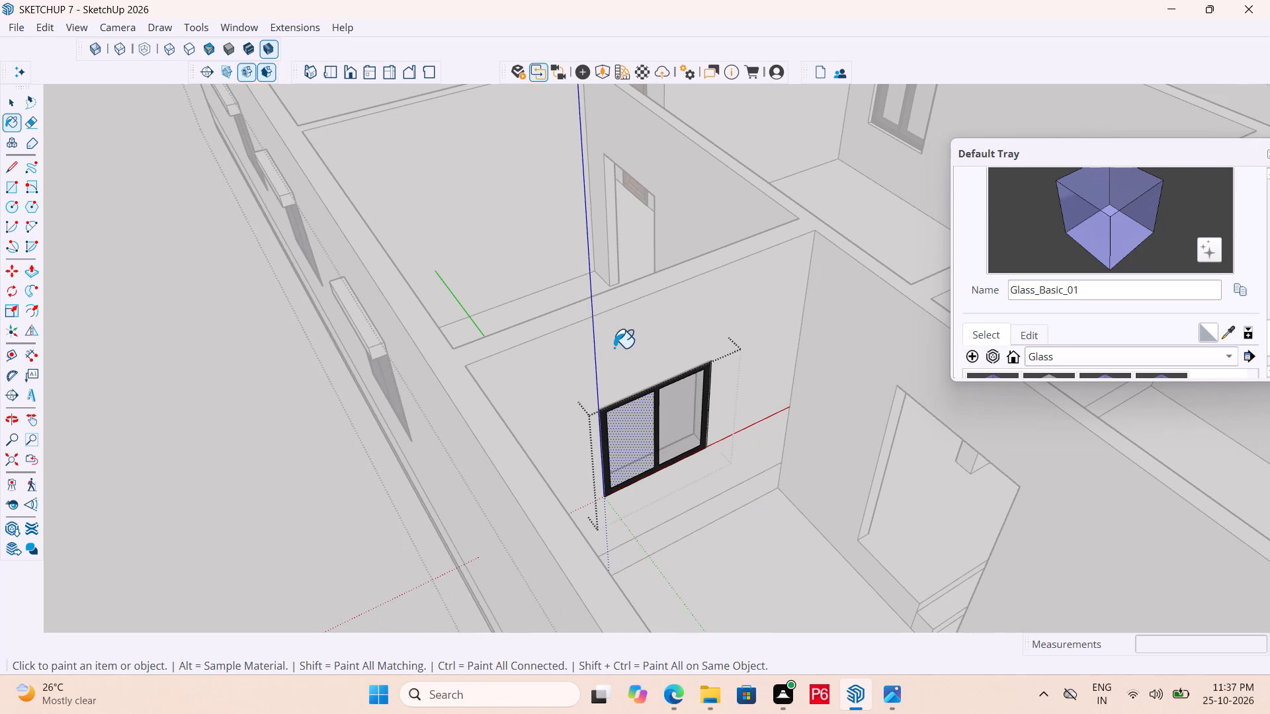
{"action": "key", "text": "ctrl+s"}
{"action": "key", "text": "ctrl+s"}
{"action": "key", "text": "ctrl+s"}
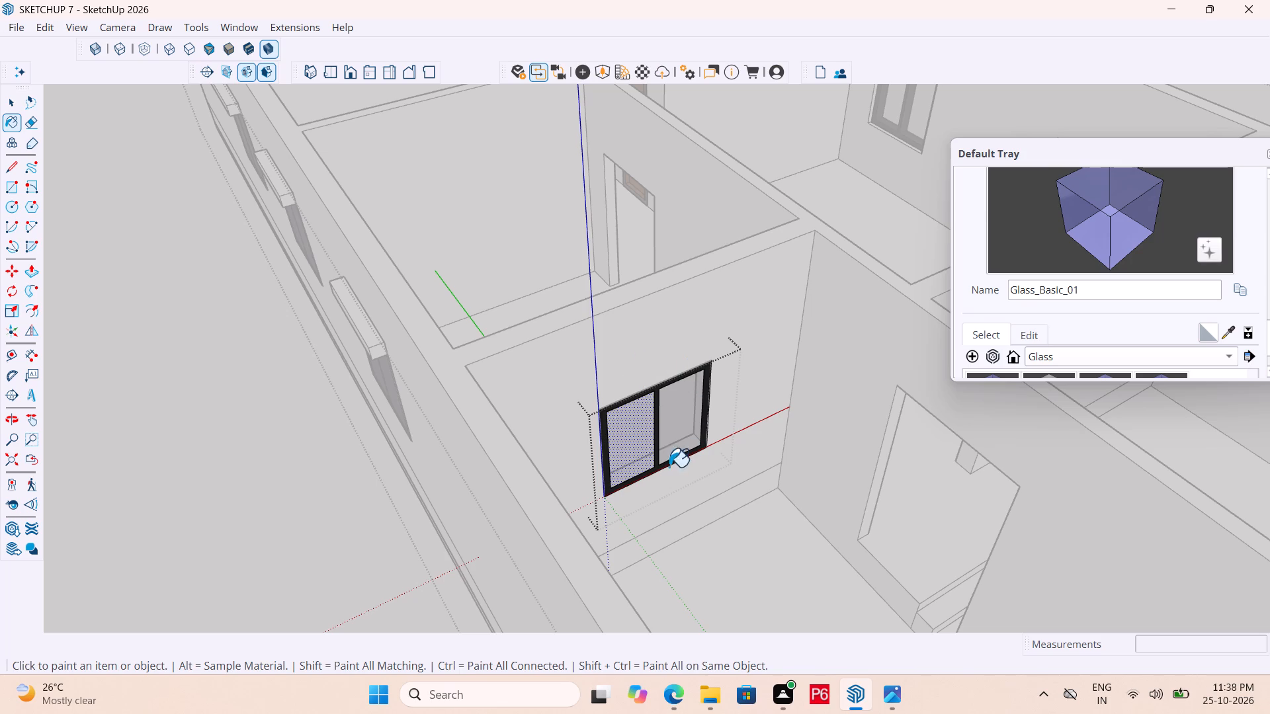
{"action": "scroll", "coordinate": [657, 476], "scroll_direction": "up", "scroll_amount": 6}
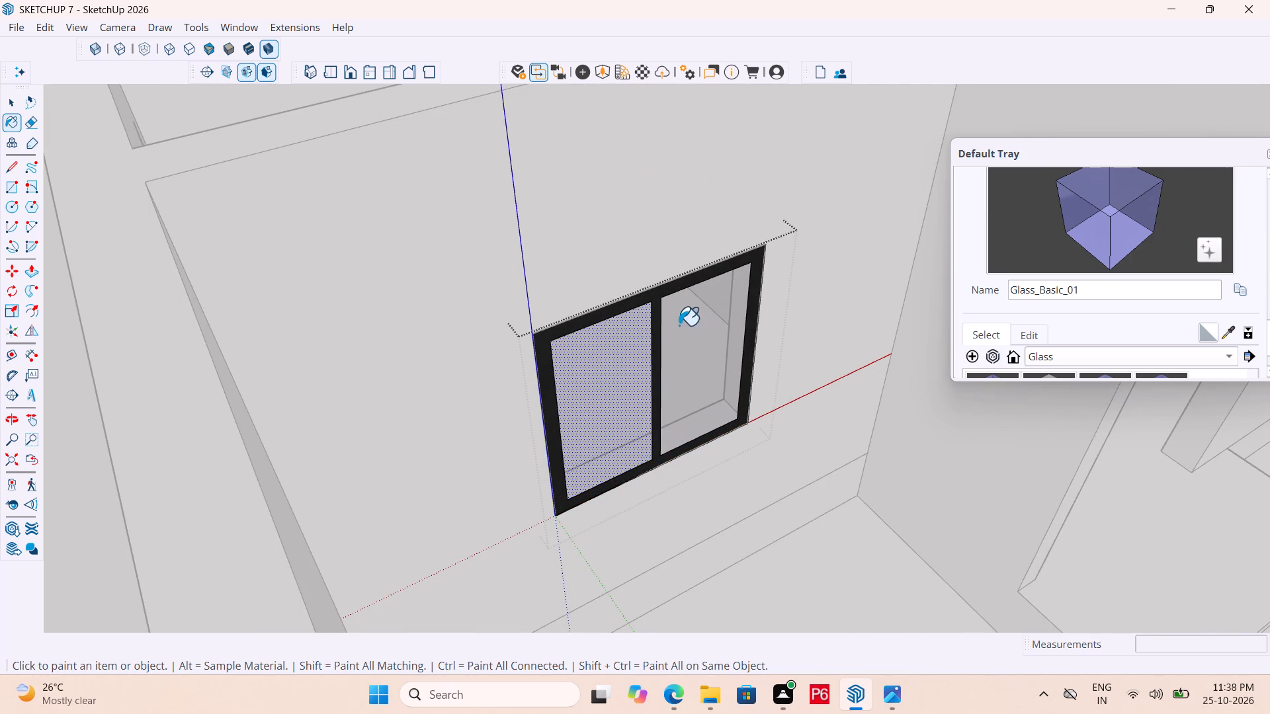
{"action": "scroll", "coordinate": [716, 327], "scroll_direction": "down", "scroll_amount": 6}
Extrude the black window frame and mullion face outward by 6" with Push/Pull.
{"action": "key", "text": "p"}
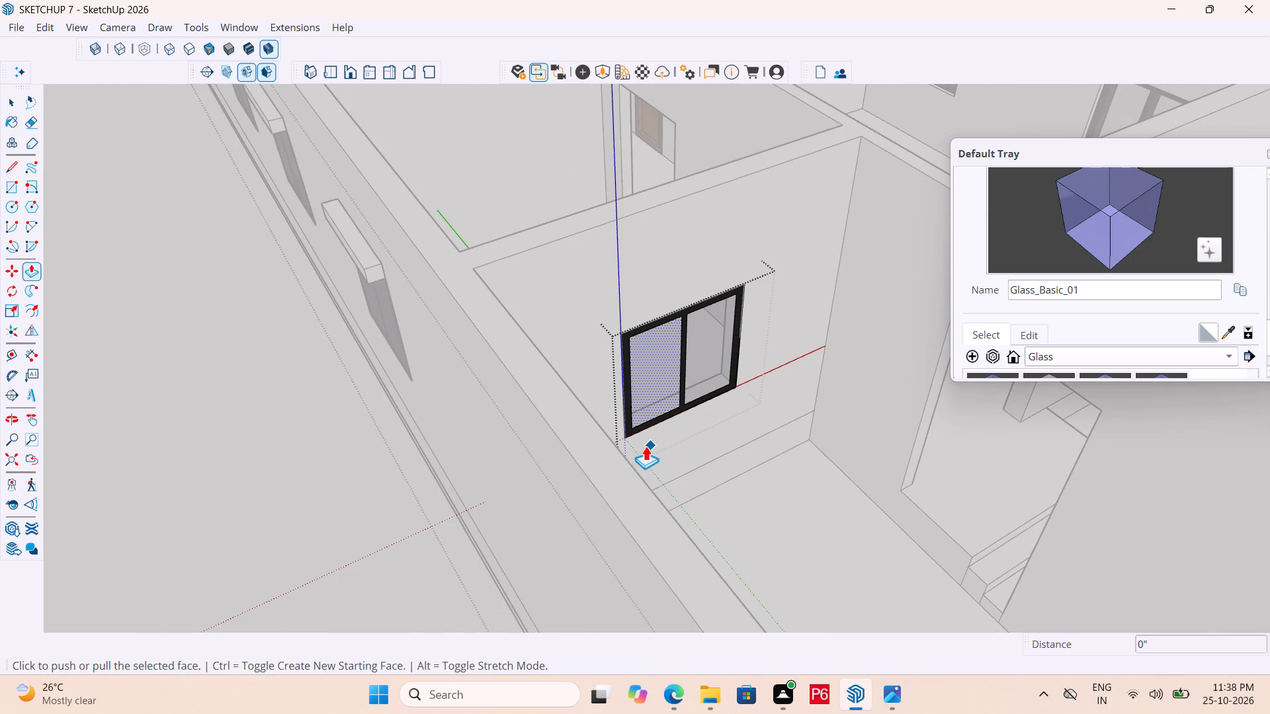
{"action": "scroll", "coordinate": [624, 423], "scroll_direction": "up", "scroll_amount": 11}
{"action": "key", "text": "space"}
{"action": "left_click", "coordinate": [603, 436]}
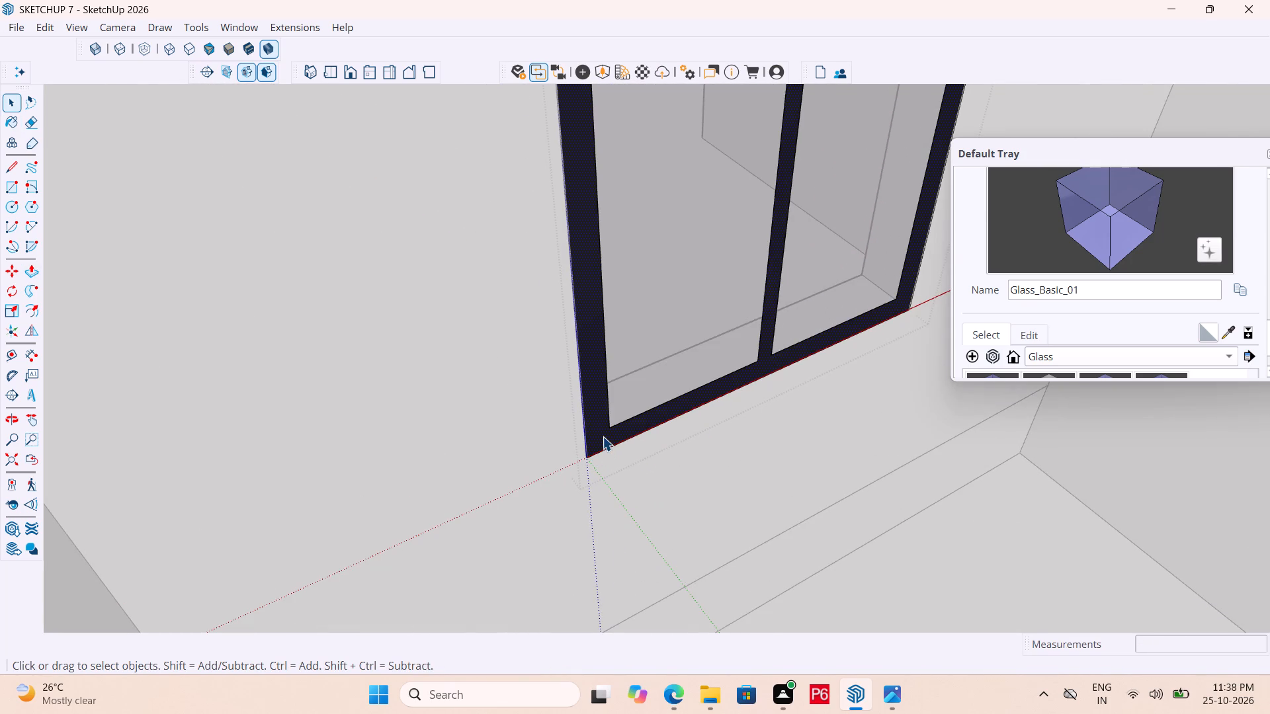
{"action": "key", "text": "p"}
{"action": "left_click", "coordinate": [596, 435]}
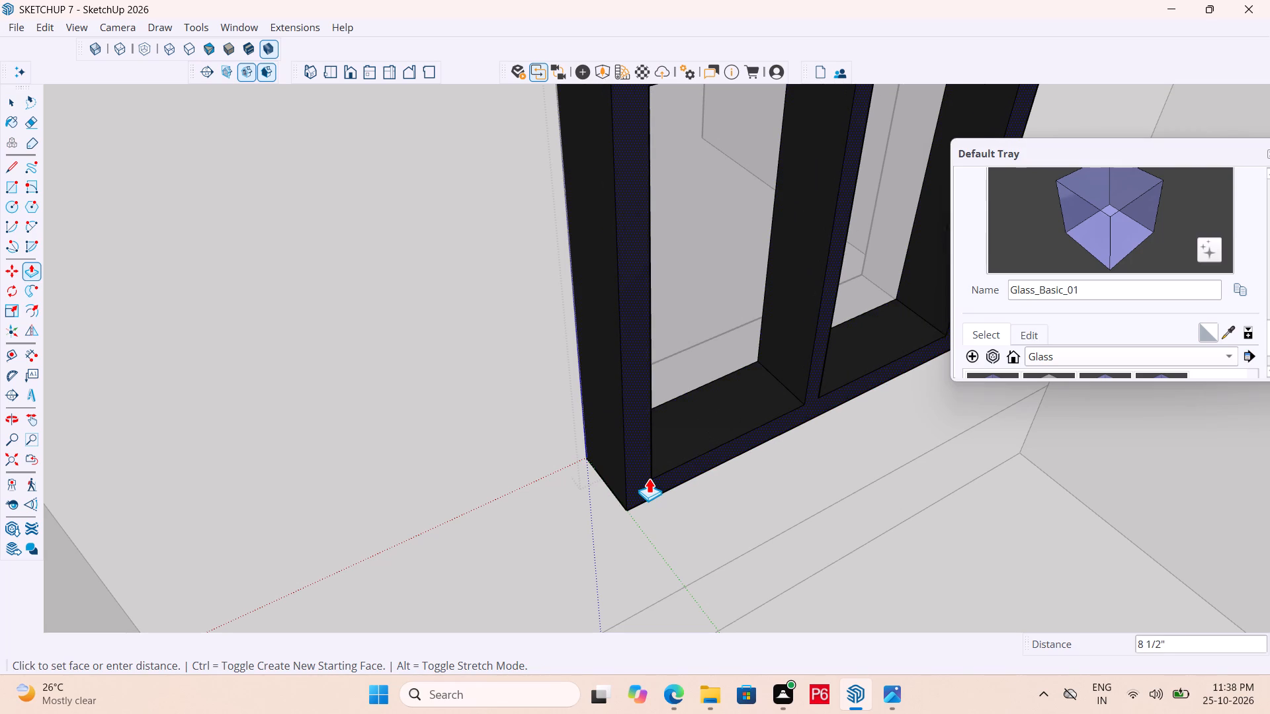
{"action": "type", "text": "6\""}
{"action": "key", "text": "Return"}
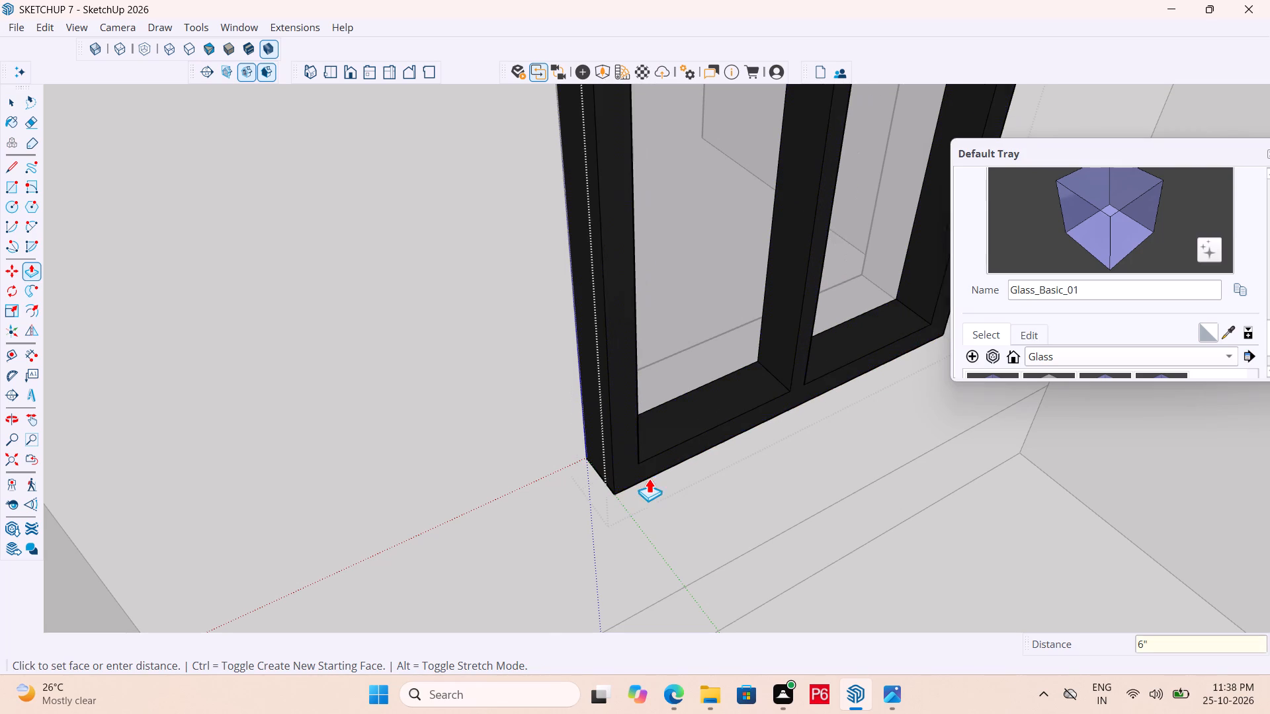
{"action": "scroll", "coordinate": [486, 448], "scroll_direction": "down", "scroll_amount": 6}
{"action": "scroll", "coordinate": [747, 358], "scroll_direction": "down", "scroll_amount": 5}
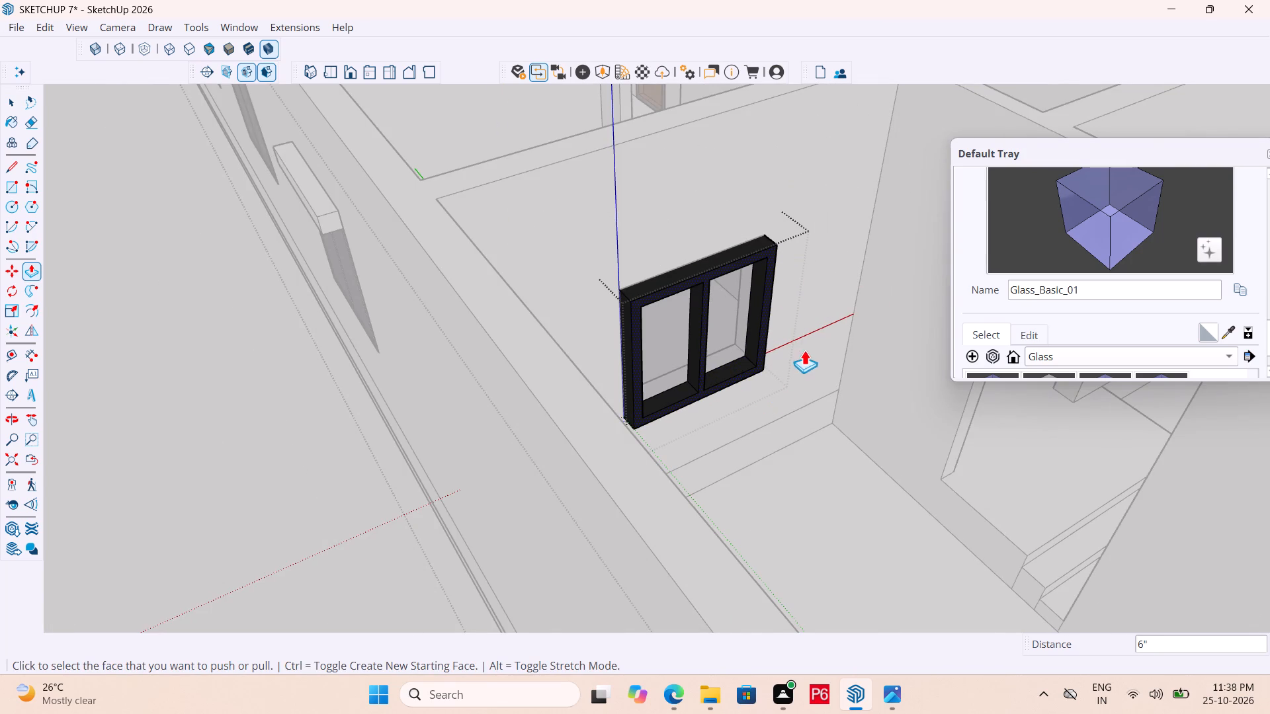
Leave the window's editing mode and move the whole window about 7 1/8" back into the wall opening.
{"action": "key", "text": "space"}
{"action": "left_click", "coordinate": [814, 332]}
{"action": "left_click", "coordinate": [745, 360]}
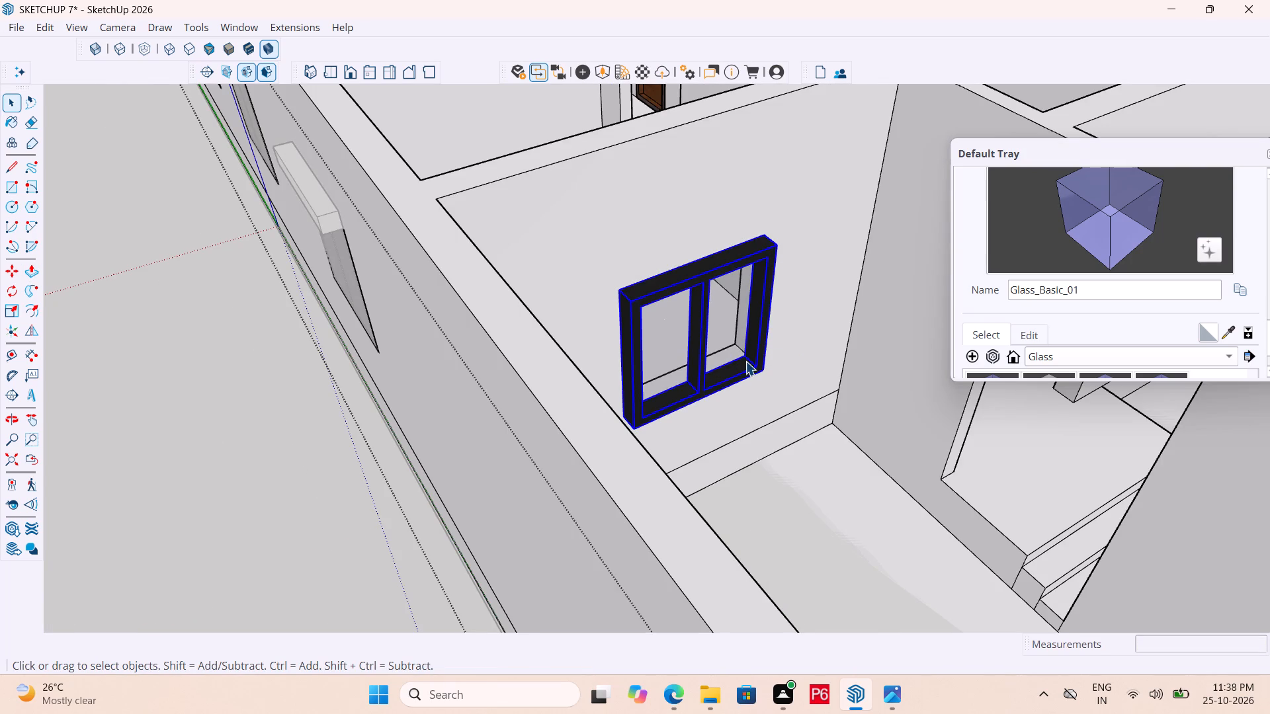
{"action": "key", "text": "m"}
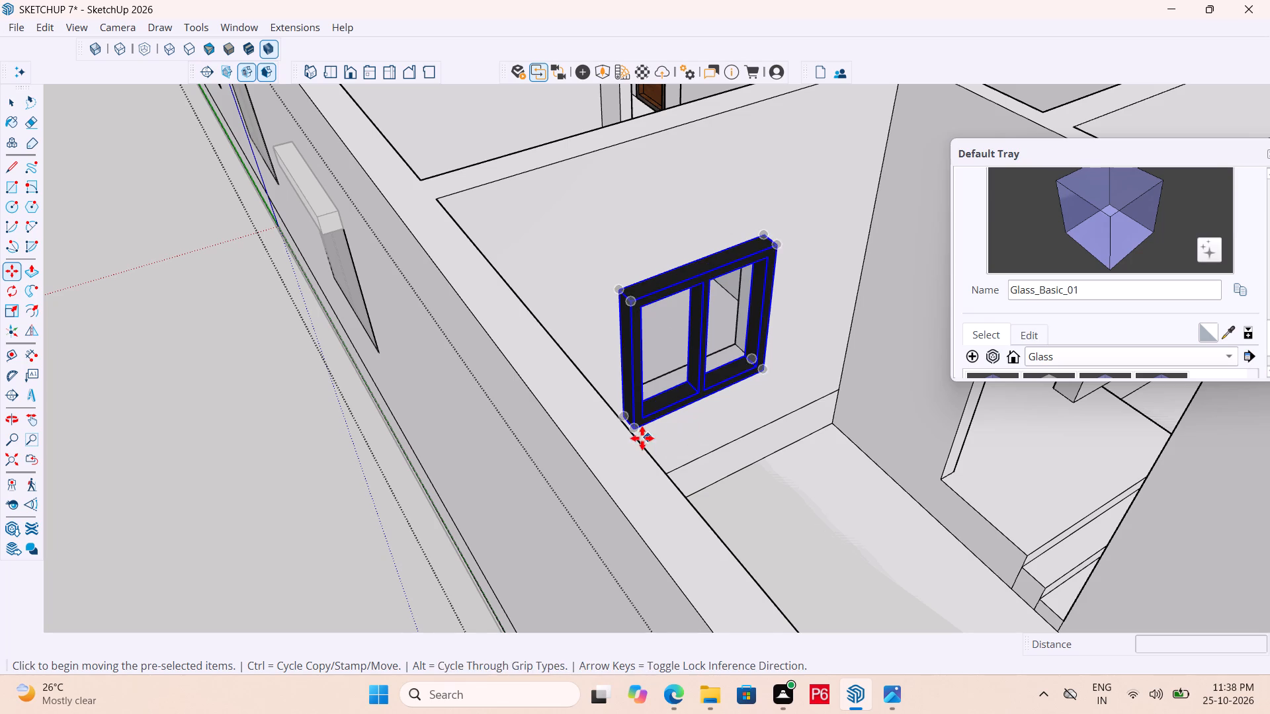
{"action": "scroll", "coordinate": [722, 428], "scroll_direction": "up", "scroll_amount": 4}
{"action": "key", "text": "m"}
{"action": "left_click", "coordinate": [589, 433]}
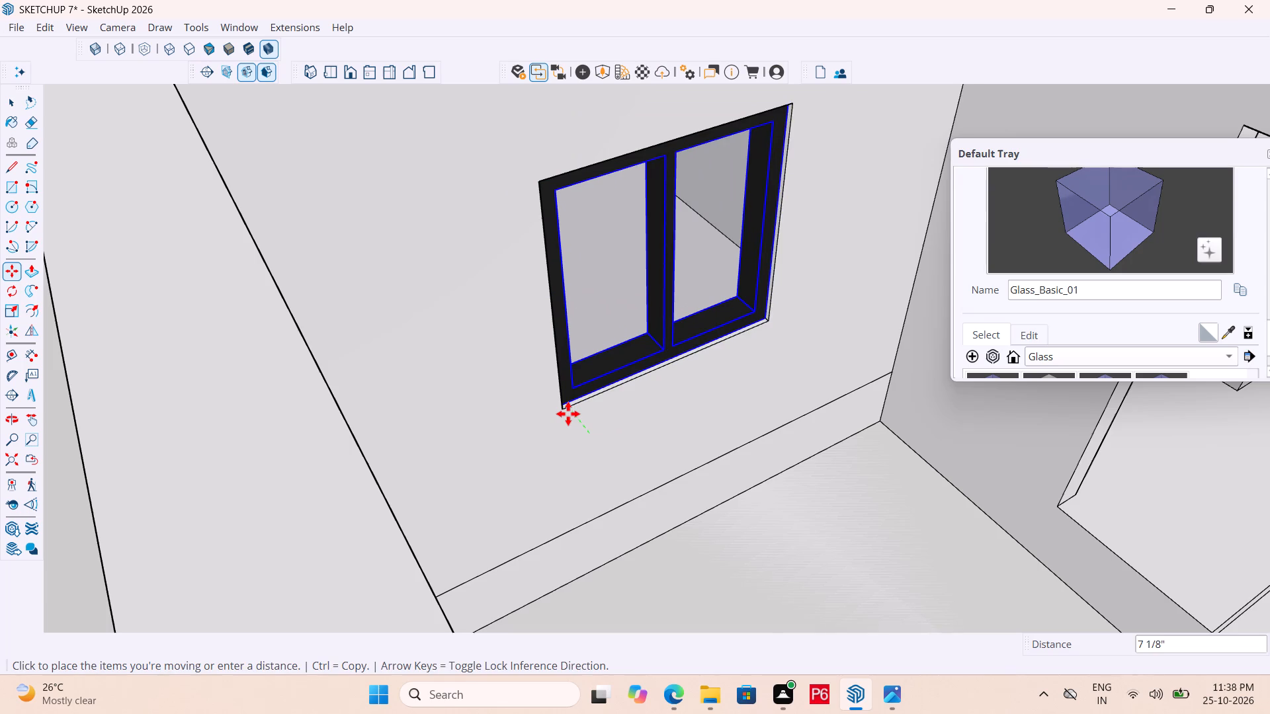
{"action": "left_click", "coordinate": [568, 414]}
Move the window so its outer lower corner meets the corresponding corner of the wall opening, and save the model.
{"action": "scroll", "coordinate": [515, 378], "scroll_direction": "down", "scroll_amount": 6}
{"action": "scroll", "coordinate": [700, 376], "scroll_direction": "up", "scroll_amount": 13}
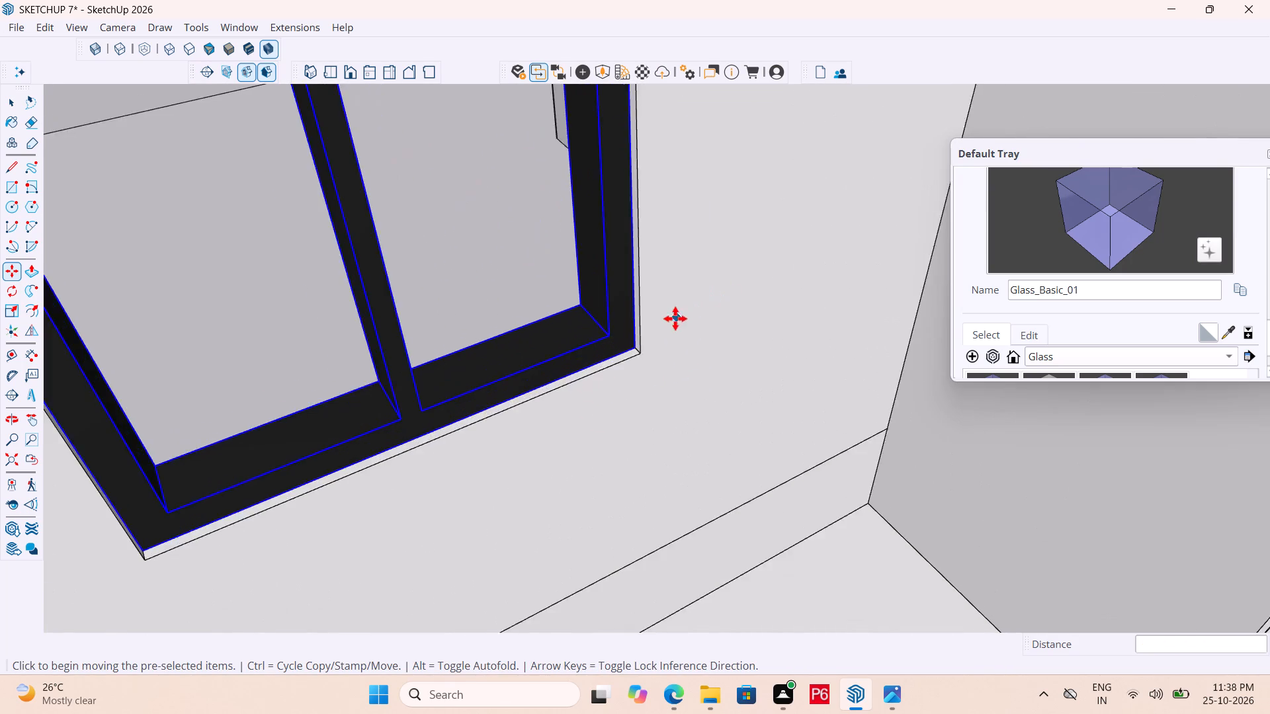
{"action": "scroll", "coordinate": [675, 319], "scroll_direction": "up", "scroll_amount": 3}
{"action": "left_click", "coordinate": [611, 362]}
{"action": "left_click", "coordinate": [614, 383]}
{"action": "scroll", "coordinate": [698, 355], "scroll_direction": "down", "scroll_amount": 5}
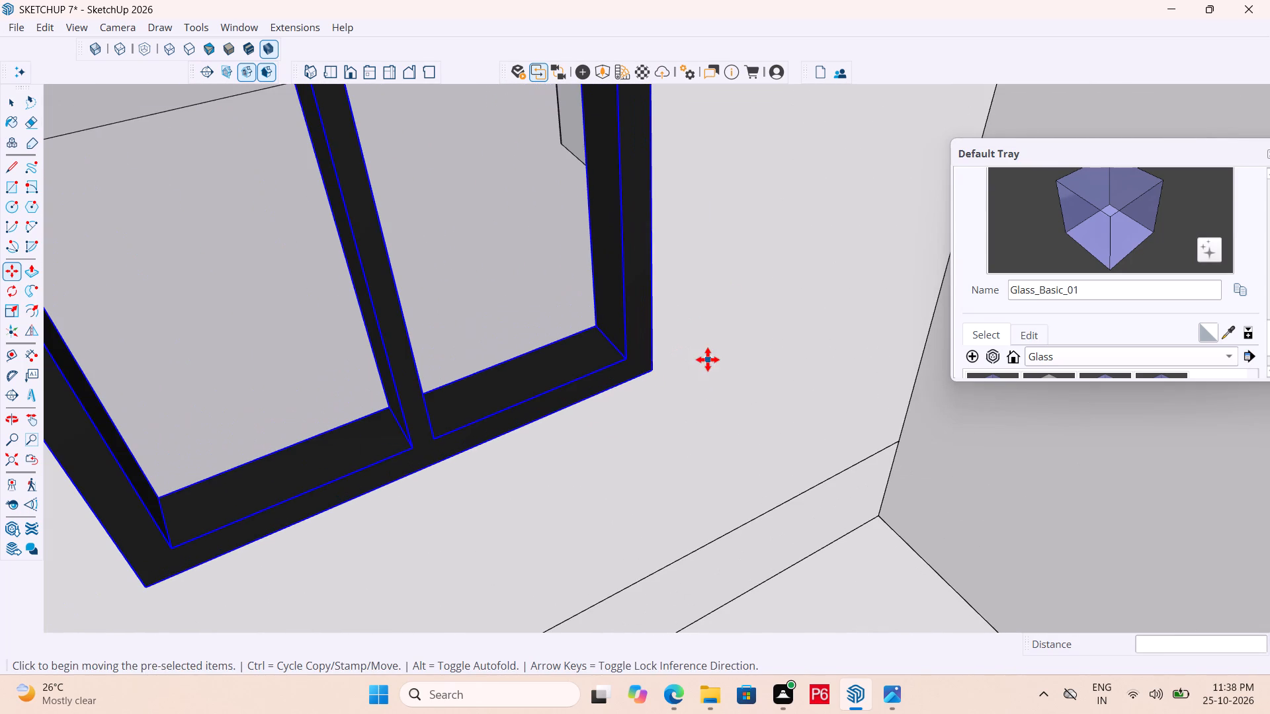
{"action": "key", "text": "ctrl+s"}
{"action": "key", "text": "ctrl+s"}
{"action": "key", "text": "ctrl+s"}
{"action": "key", "text": "ctrl+s"}
{"action": "key", "text": "ctrl+s"}
{"action": "key", "text": "ctrl+s"}
{"action": "scroll", "coordinate": [710, 358], "scroll_direction": "down", "scroll_amount": 7}
Examine the fitted window and the rest of the house from several angles.
{"action": "scroll", "coordinate": [728, 358], "scroll_direction": "down", "scroll_amount": 13}
{"action": "middle_click_drag", "start_coordinate": [512, 357], "coordinate": [1216, 425]}
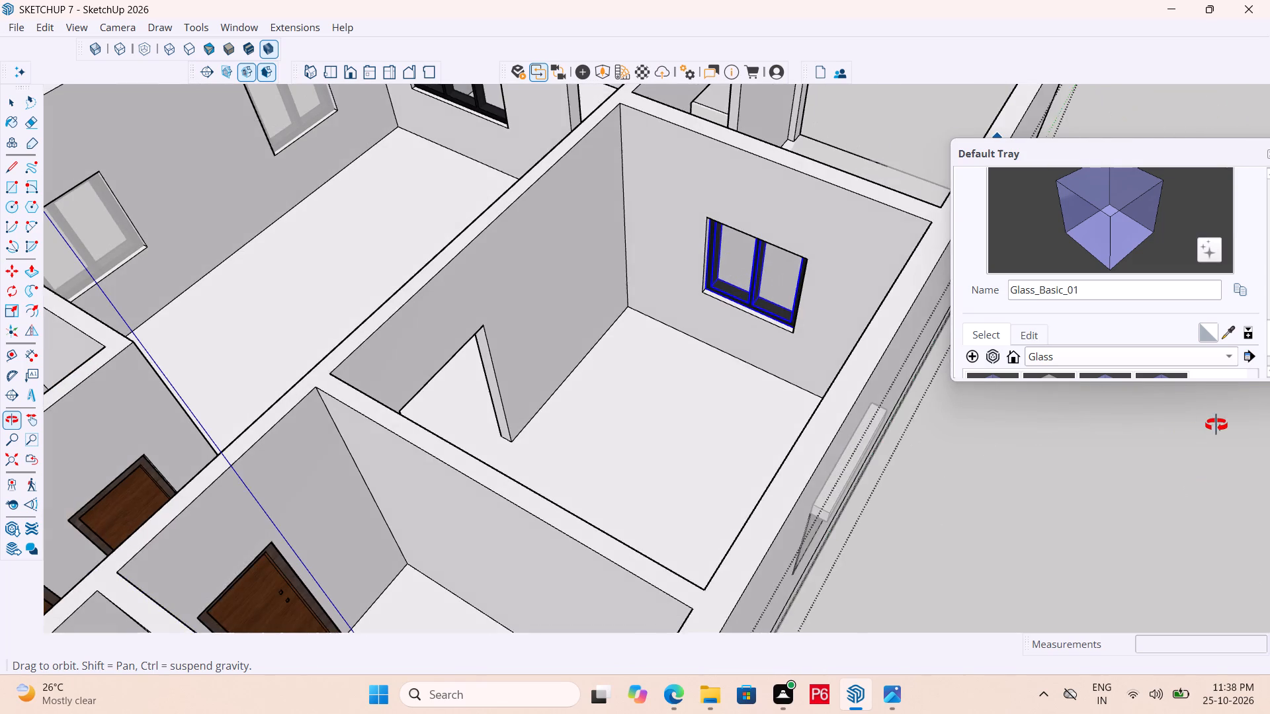
{"action": "middle_click_drag", "start_coordinate": [1216, 425], "coordinate": [415, 403]}
{"action": "scroll", "coordinate": [512, 350], "scroll_direction": "down", "scroll_amount": 9}
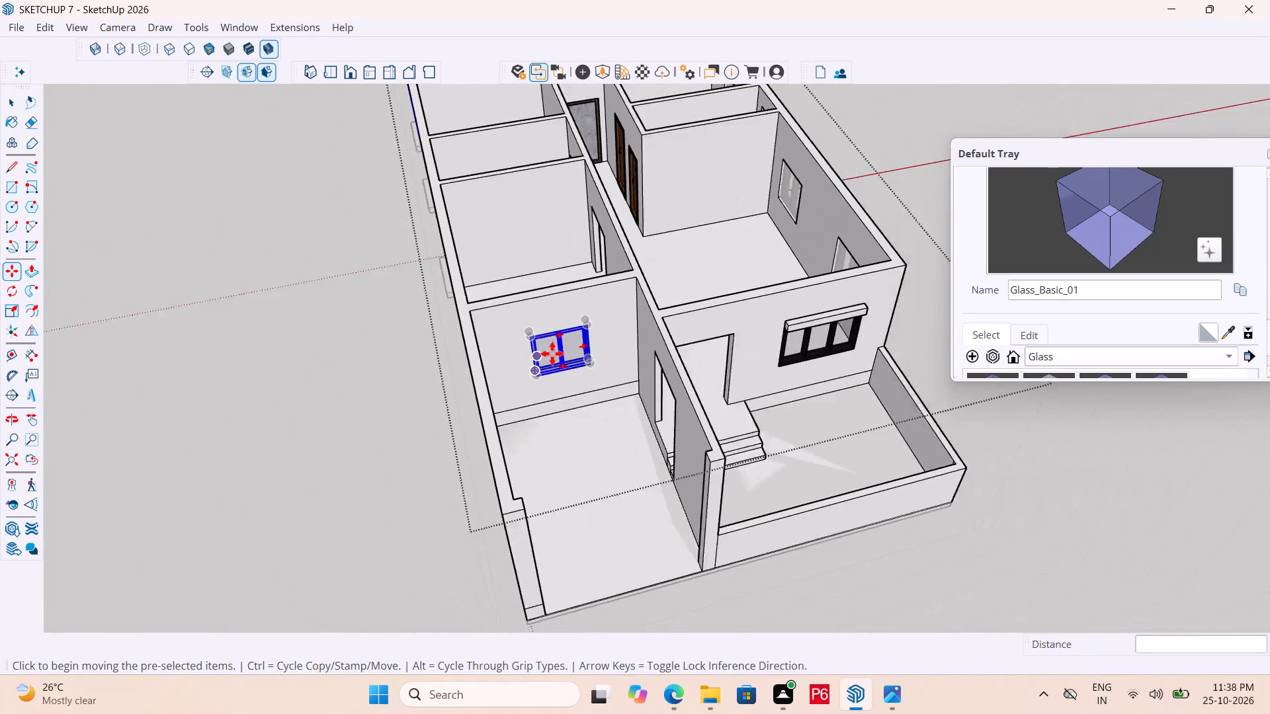
{"action": "scroll", "coordinate": [552, 354], "scroll_direction": "down", "scroll_amount": 3}
{"action": "middle_click_drag", "start_coordinate": [546, 373], "coordinate": [904, 368]}
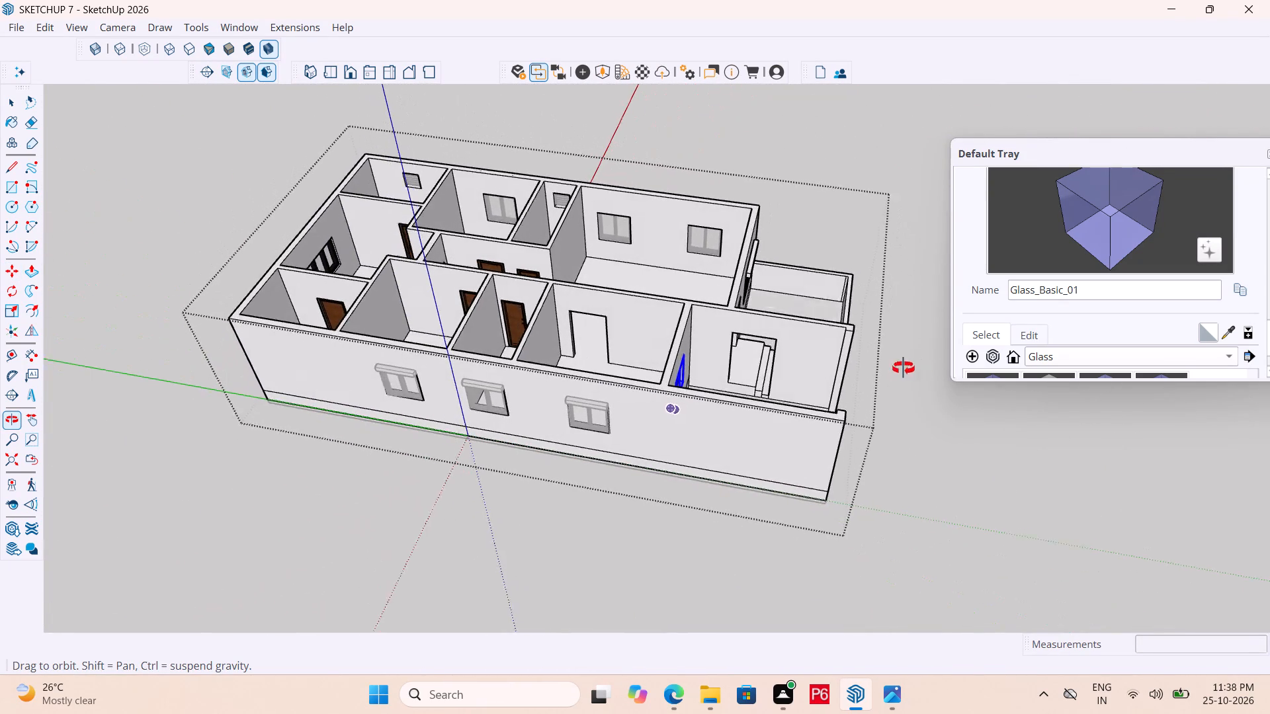
{"action": "middle_click_drag", "start_coordinate": [904, 368], "coordinate": [431, 374]}
Draw a rectangle filling the 7' 6" high front entrance doorway above the steps, and save the model.
{"action": "scroll", "coordinate": [738, 366], "scroll_direction": "up", "scroll_amount": 6}
{"action": "middle_click_drag", "start_coordinate": [628, 357], "coordinate": [574, 266]}
{"action": "scroll", "coordinate": [502, 255], "scroll_direction": "up", "scroll_amount": 6}
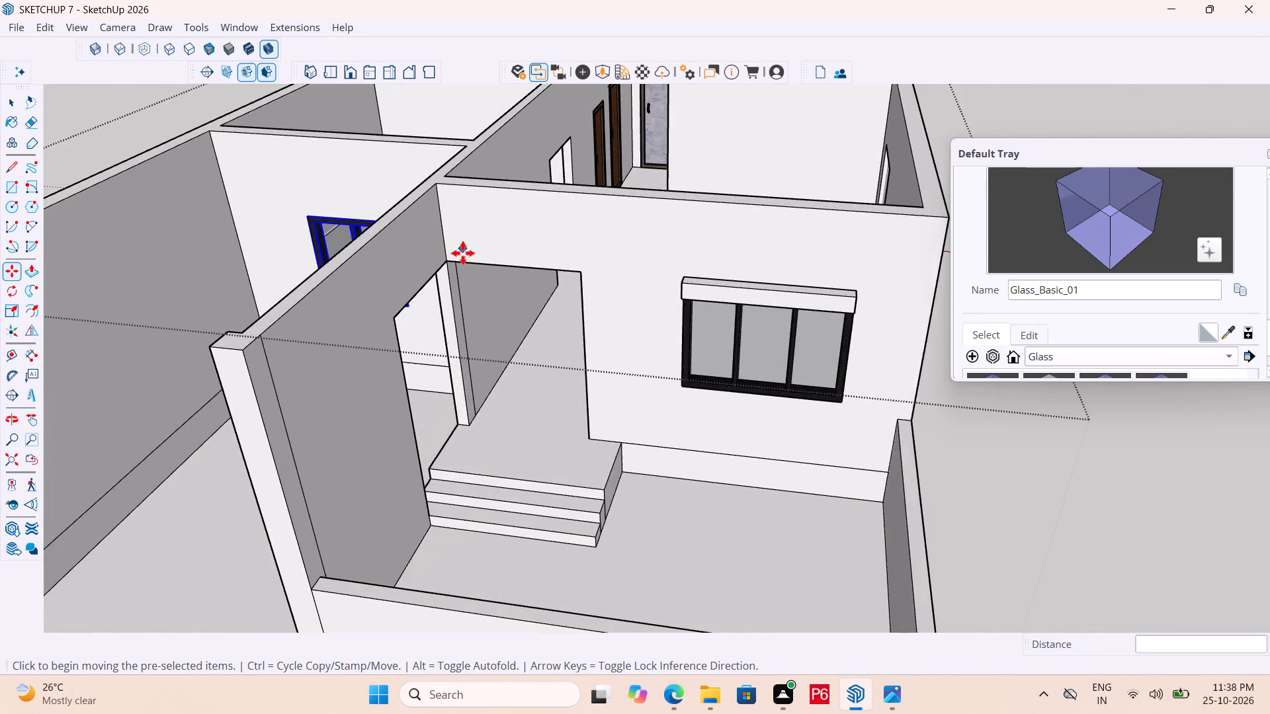
{"action": "scroll", "coordinate": [463, 253], "scroll_direction": "up", "scroll_amount": 4}
{"action": "middle_click_drag", "start_coordinate": [589, 264], "coordinate": [622, 247]}
{"action": "scroll", "coordinate": [610, 218], "scroll_direction": "down", "scroll_amount": 4}
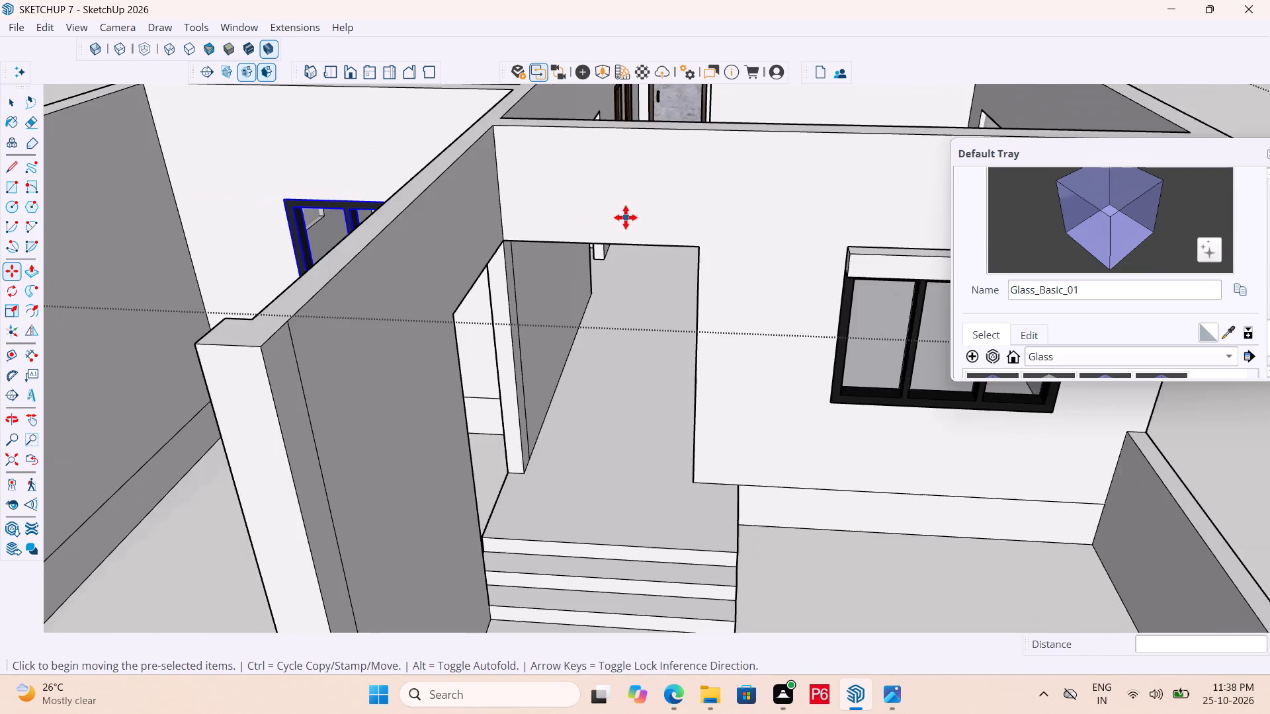
{"action": "middle_click", "coordinate": [633, 233]}
{"action": "key", "text": "r"}
{"action": "left_click", "coordinate": [698, 246]}
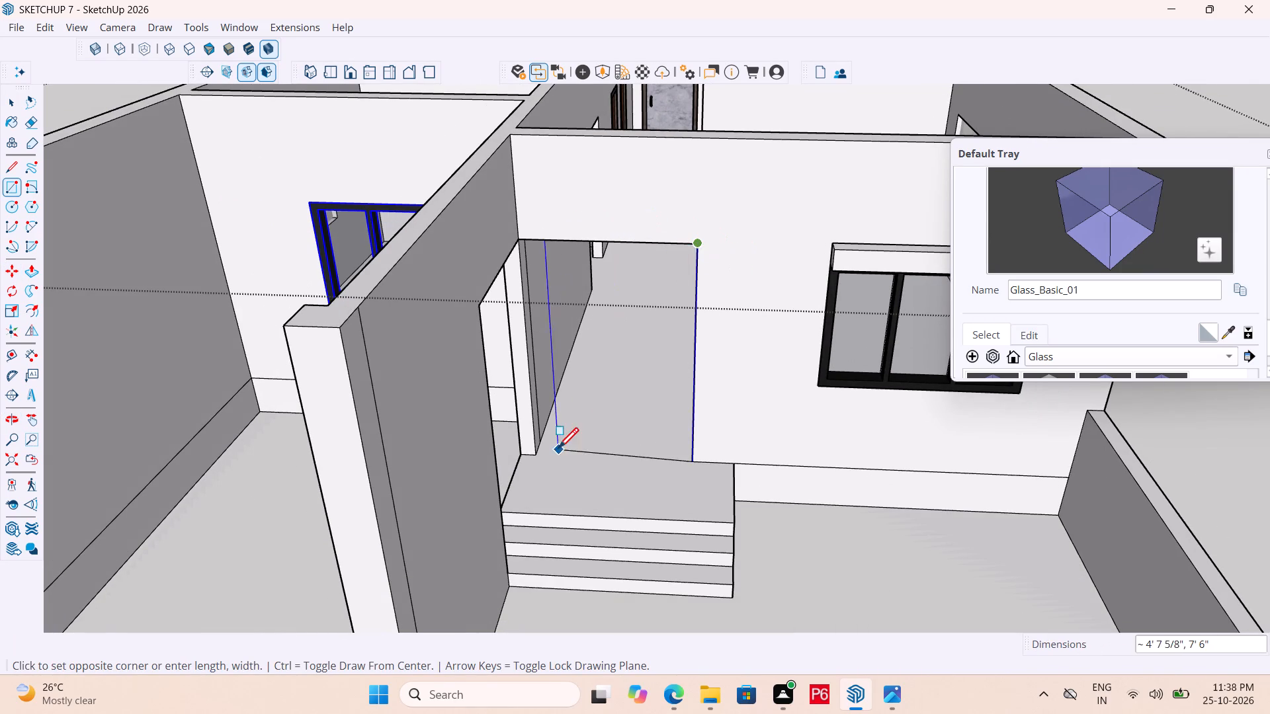
{"action": "left_click", "coordinate": [535, 452]}
{"action": "middle_click_drag", "start_coordinate": [628, 356], "coordinate": [577, 350]}
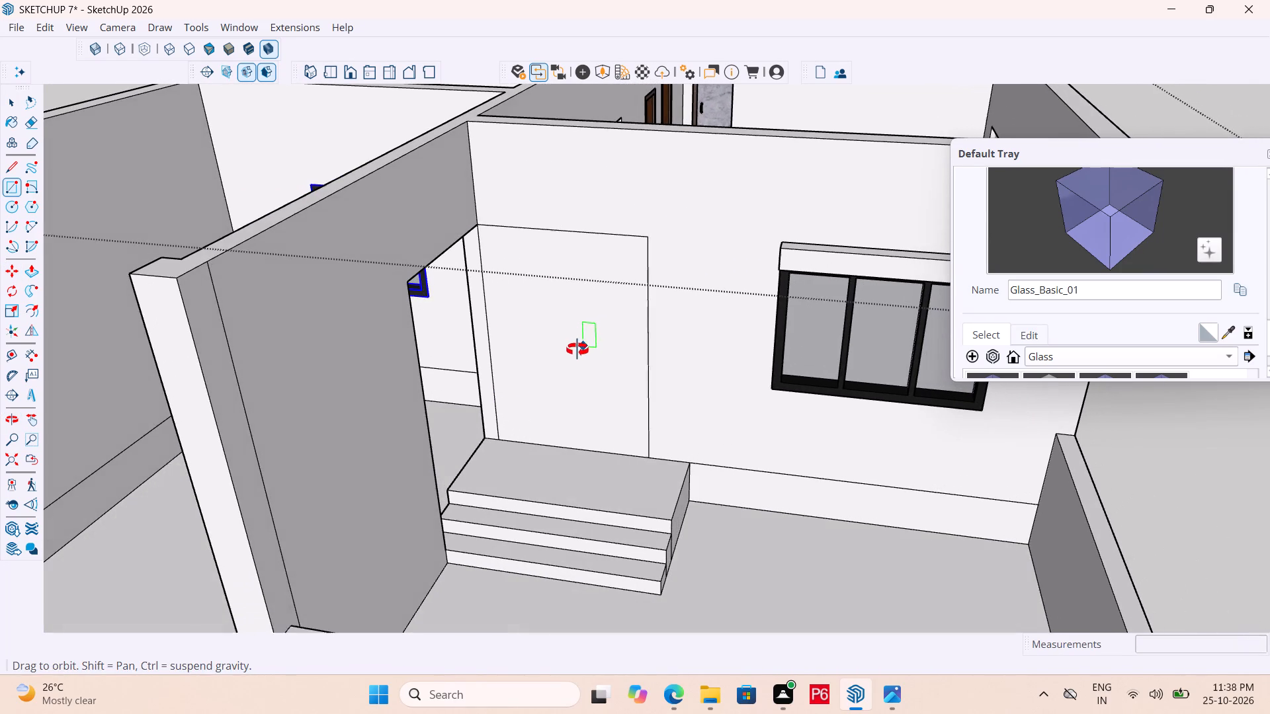
{"action": "middle_click_drag", "start_coordinate": [577, 350], "coordinate": [575, 350]}
{"action": "key", "text": "ctrl+s"}
{"action": "key", "text": "ctrl+s"}
{"action": "key", "text": "ctrl+s"}
Make the entrance doorway's rectangular face and its edges into a group.
{"action": "double_click", "coordinate": [536, 264]}
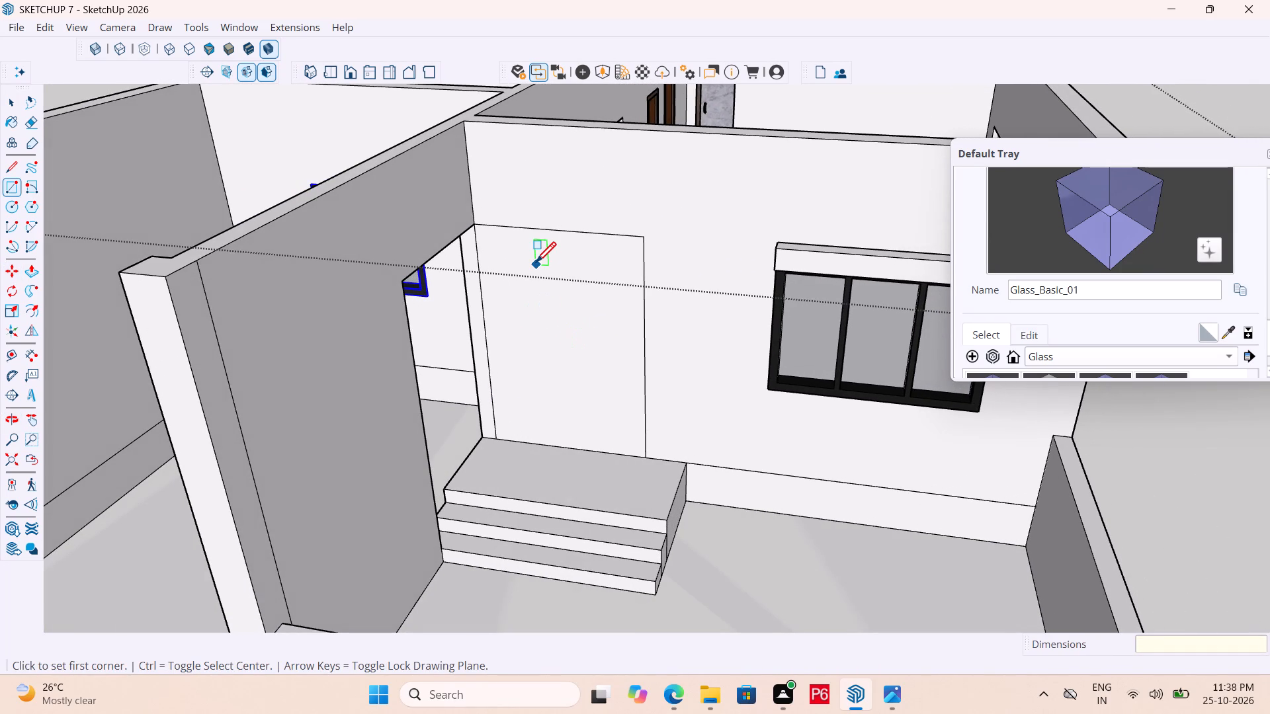
{"action": "key", "text": "space"}
{"action": "left_click", "coordinate": [536, 262]}
{"action": "double_click", "coordinate": [536, 262]}
{"action": "right_click", "coordinate": [536, 262]}
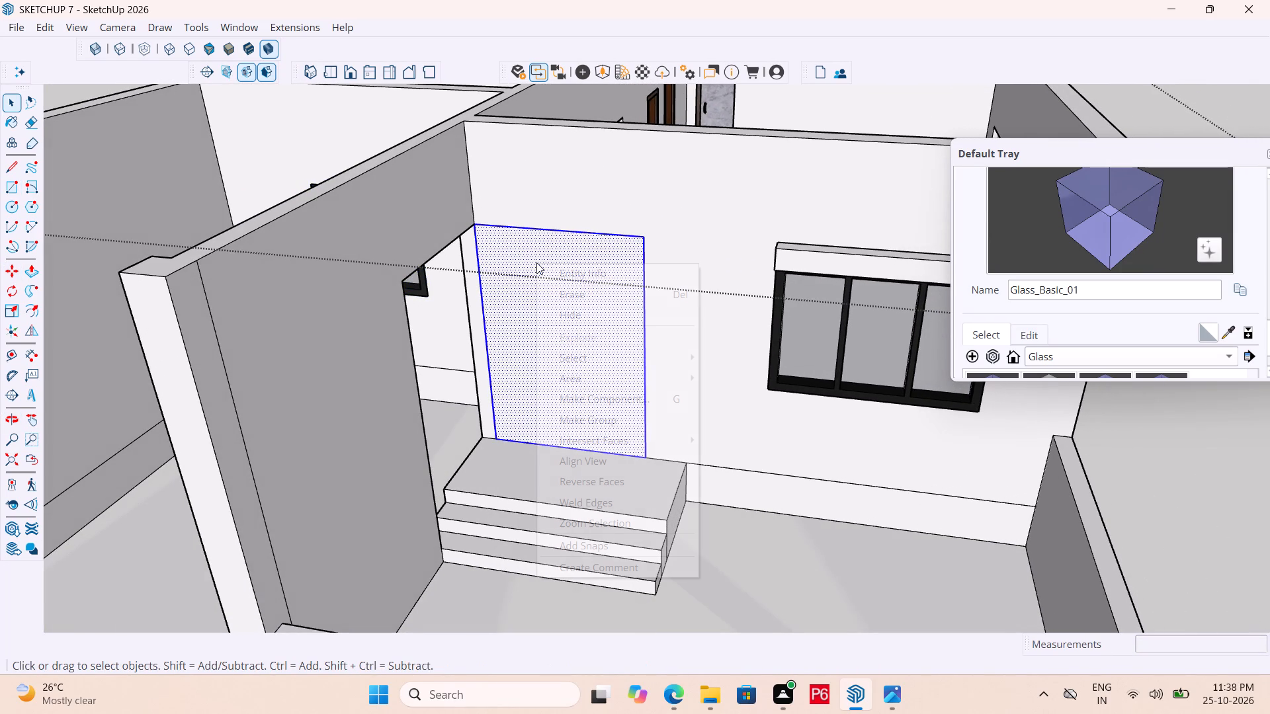
{"action": "left_click", "coordinate": [611, 421]}
Inside the doorway group, place a guide 1' from the vertical edge beside the porch wall, draw a full-height line along it, and save.
{"action": "double_click", "coordinate": [565, 317]}
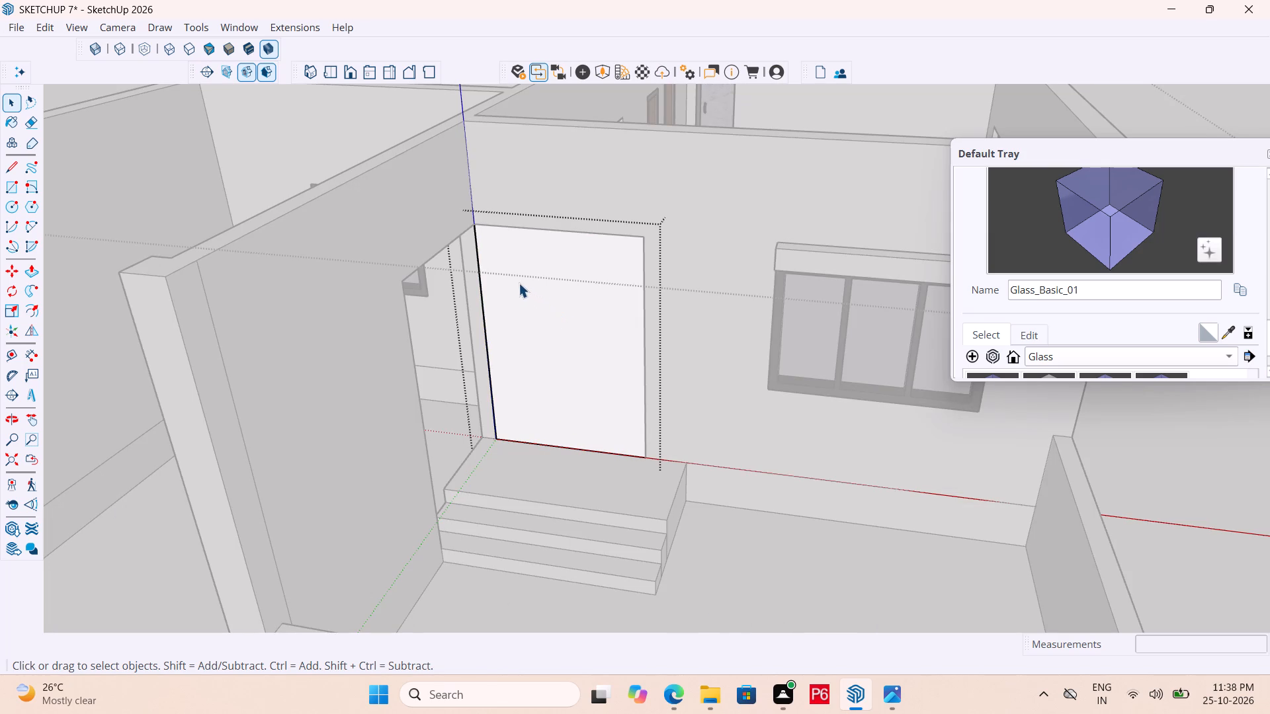
{"action": "key", "text": "t"}
{"action": "left_click", "coordinate": [484, 286]}
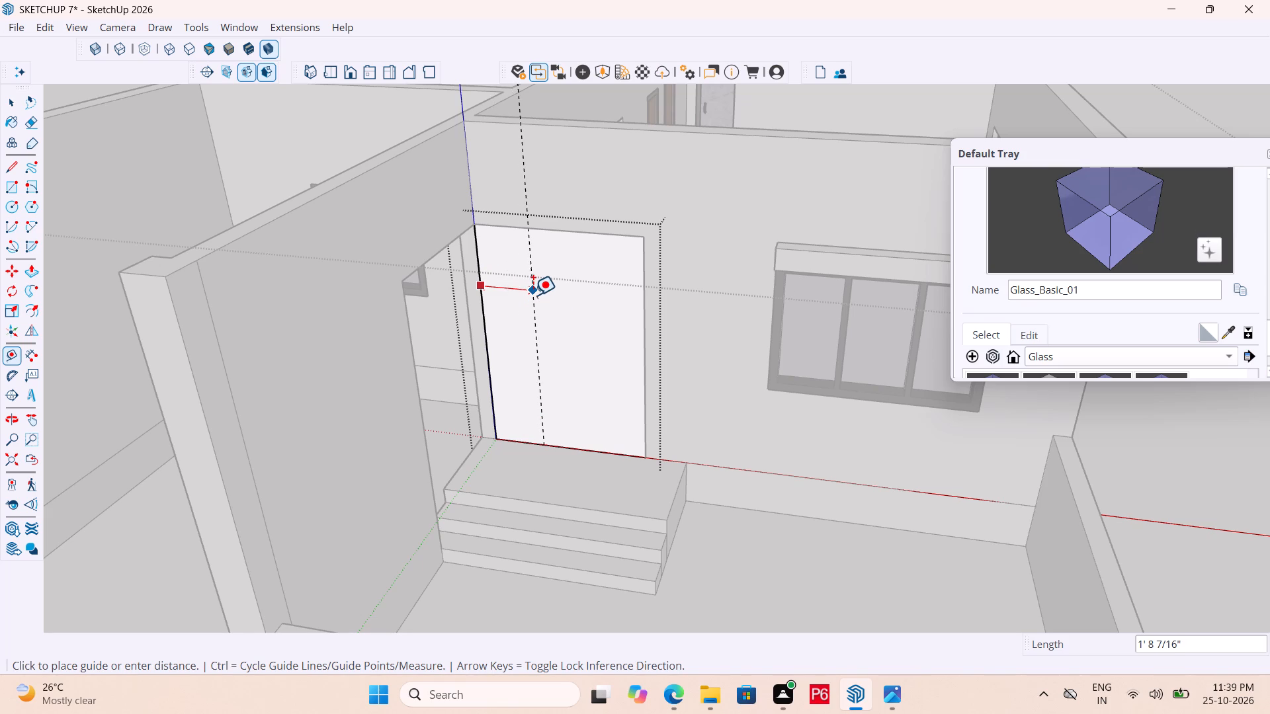
{"action": "type", "text": "1'"}
{"action": "key", "text": "Return"}
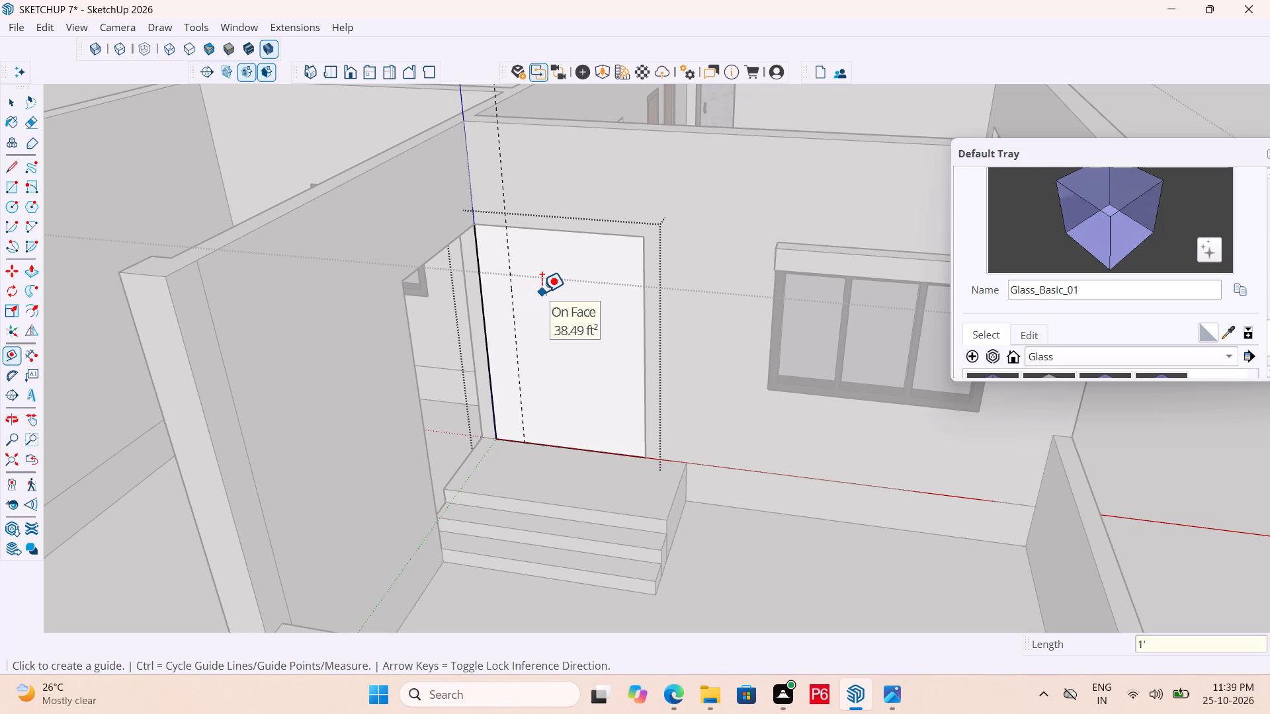
{"action": "key", "text": "l"}
{"action": "left_click", "coordinate": [509, 230]}
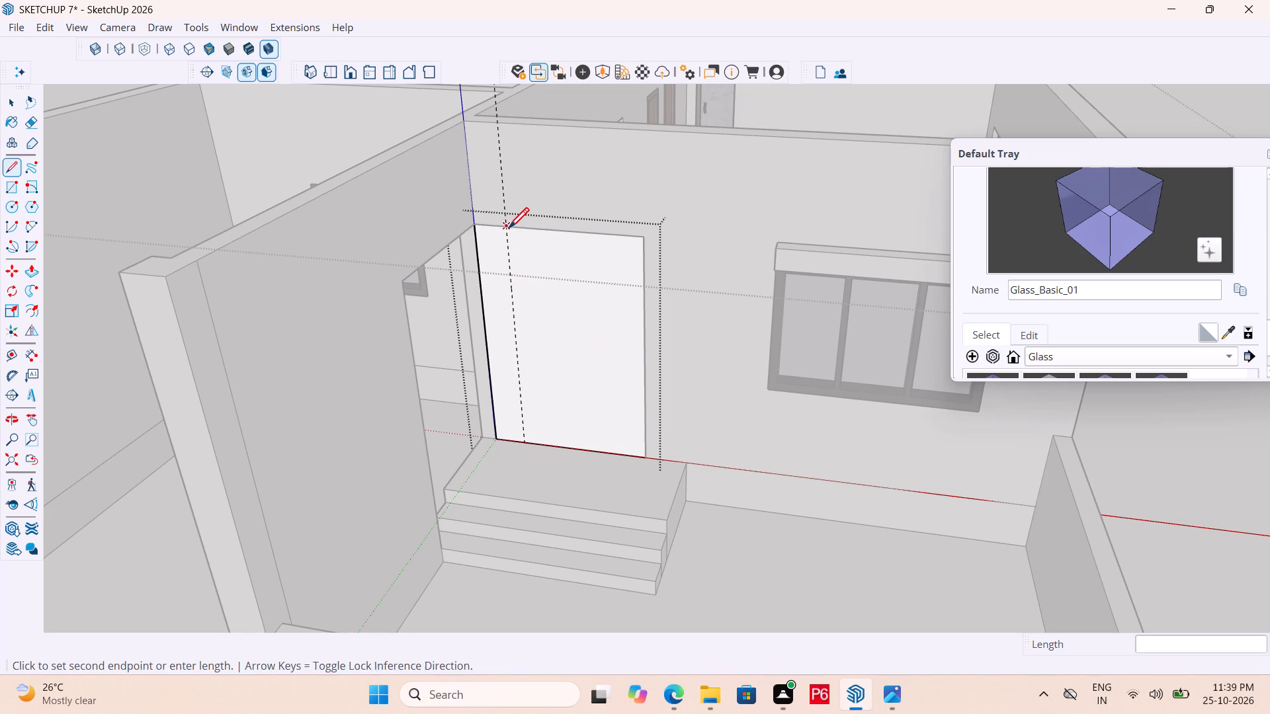
{"action": "left_click", "coordinate": [530, 444]}
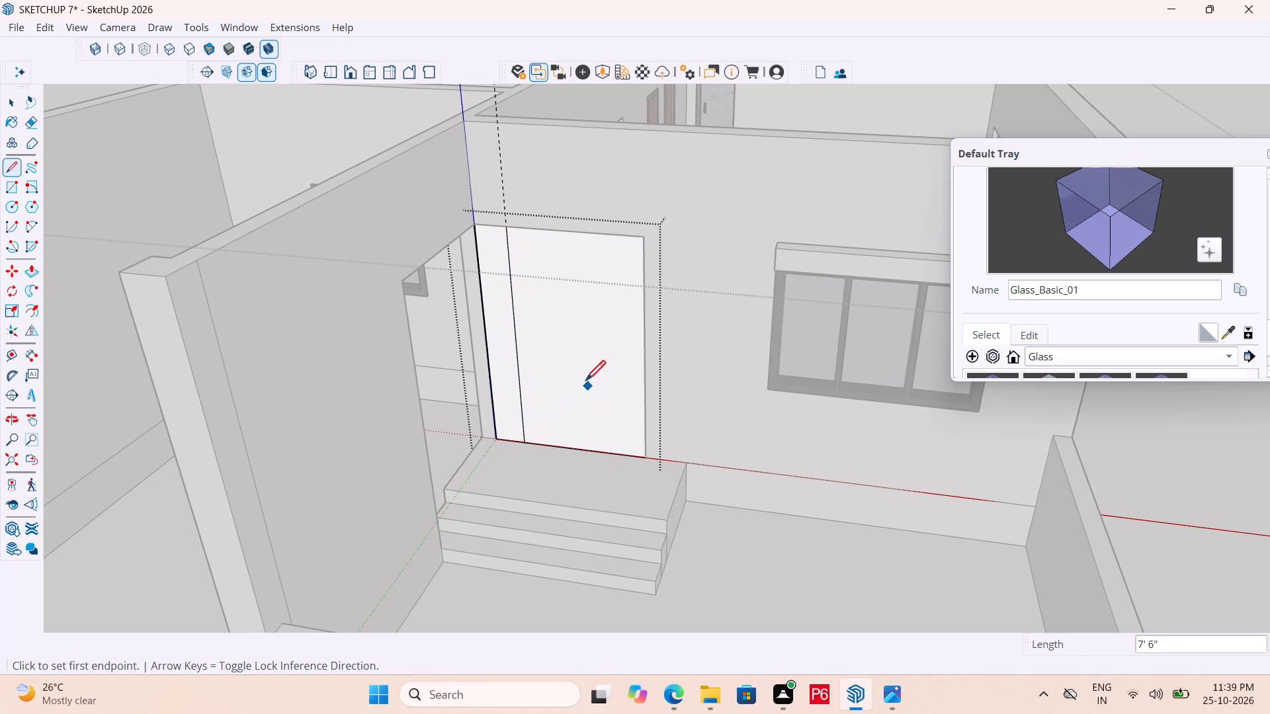
{"action": "key", "text": "ctrl+s"}
{"action": "key", "text": "ctrl+s"}
{"action": "key", "text": "ctrl+s"}
{"action": "key", "text": "ctrl+s"}
{"action": "key", "text": "space"}
Erase the vertical guide line from the doorway group.
{"action": "scroll", "coordinate": [595, 390], "scroll_direction": "down", "scroll_amount": 1}
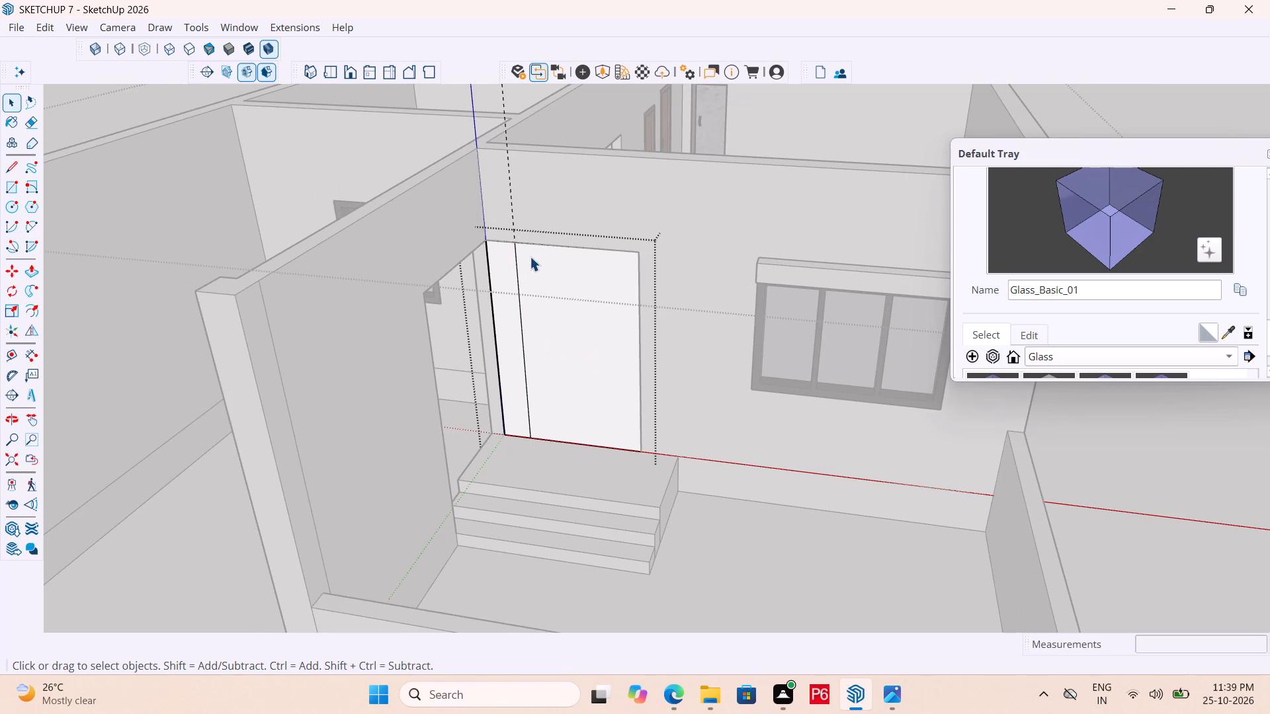
{"action": "key", "text": "e"}
{"action": "left_click", "coordinate": [511, 218]}
Offset the outline of the wide door panel 3" inward.
{"action": "scroll", "coordinate": [529, 335], "scroll_direction": "up", "scroll_amount": 5}
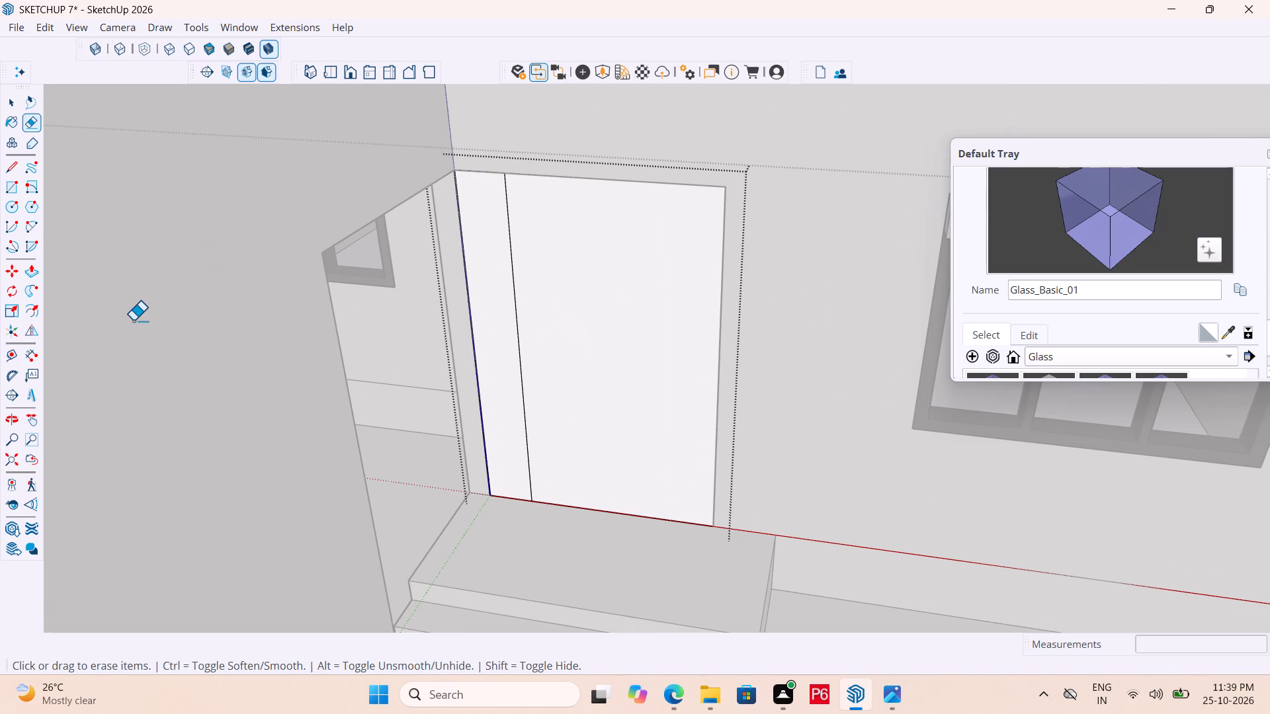
{"action": "left_click", "coordinate": [31, 308]}
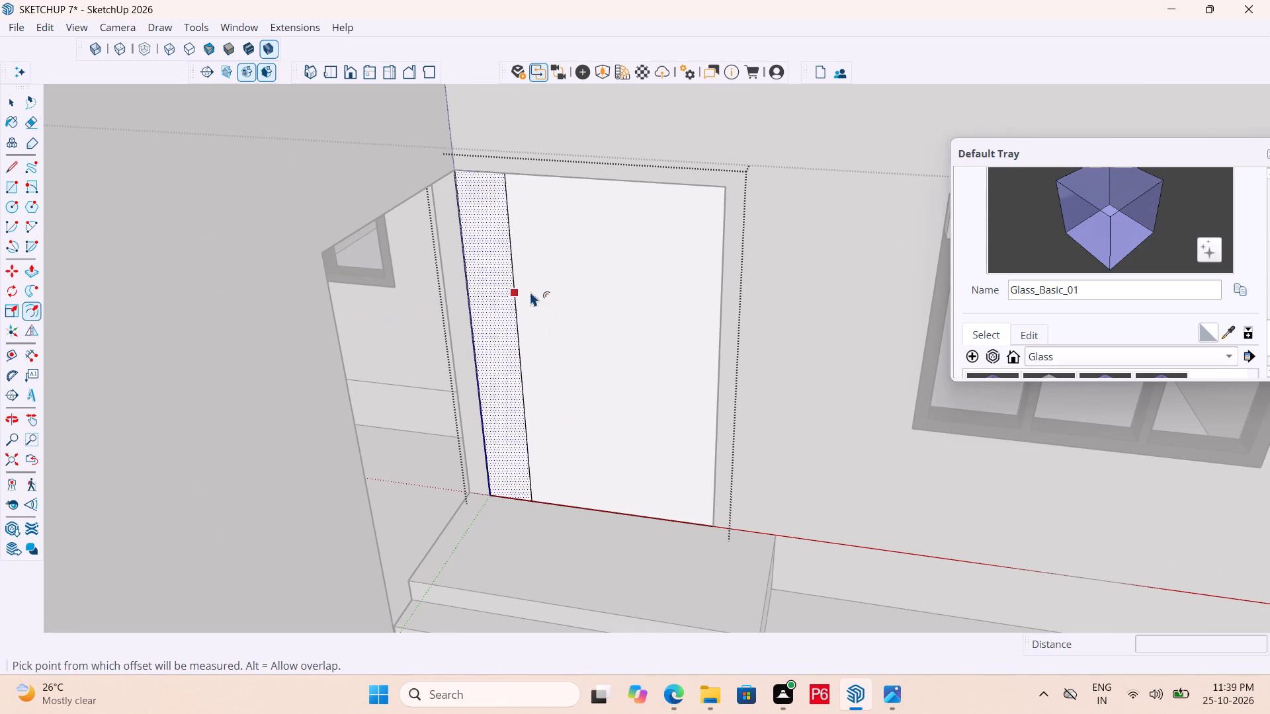
{"action": "left_click", "coordinate": [538, 290]}
{"action": "type", "text": "3\""}
{"action": "key", "text": "Return"}
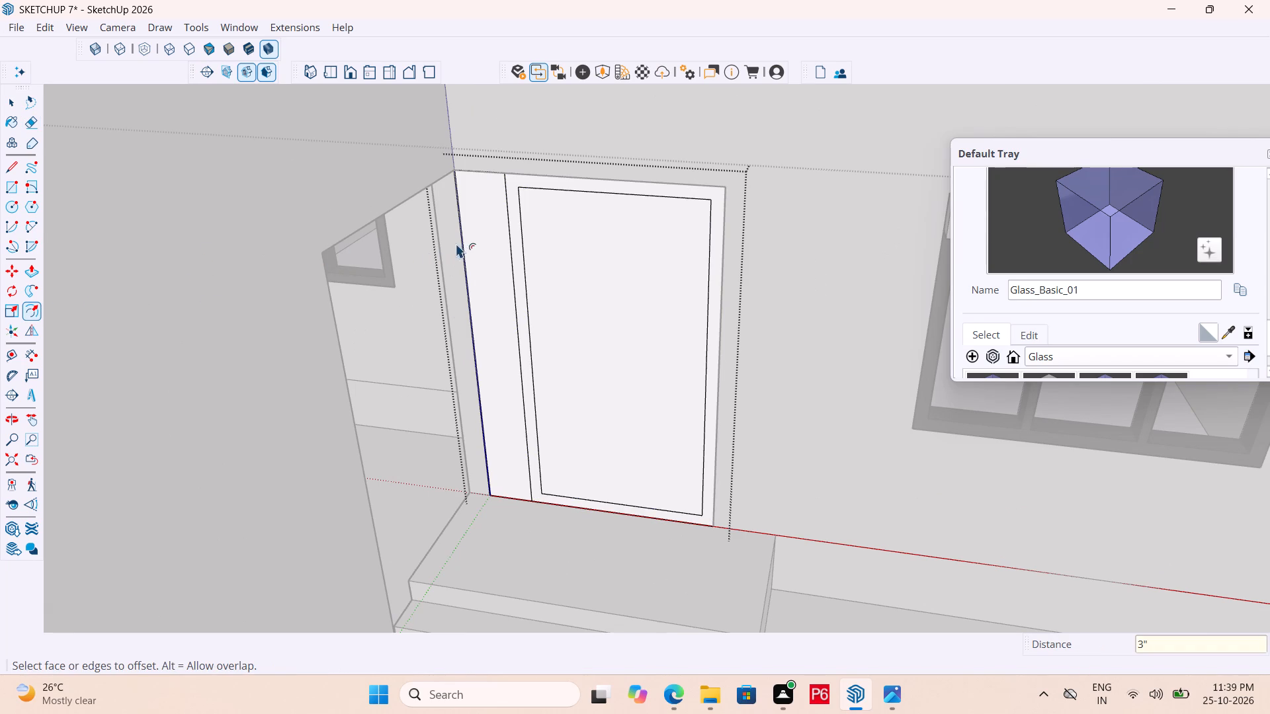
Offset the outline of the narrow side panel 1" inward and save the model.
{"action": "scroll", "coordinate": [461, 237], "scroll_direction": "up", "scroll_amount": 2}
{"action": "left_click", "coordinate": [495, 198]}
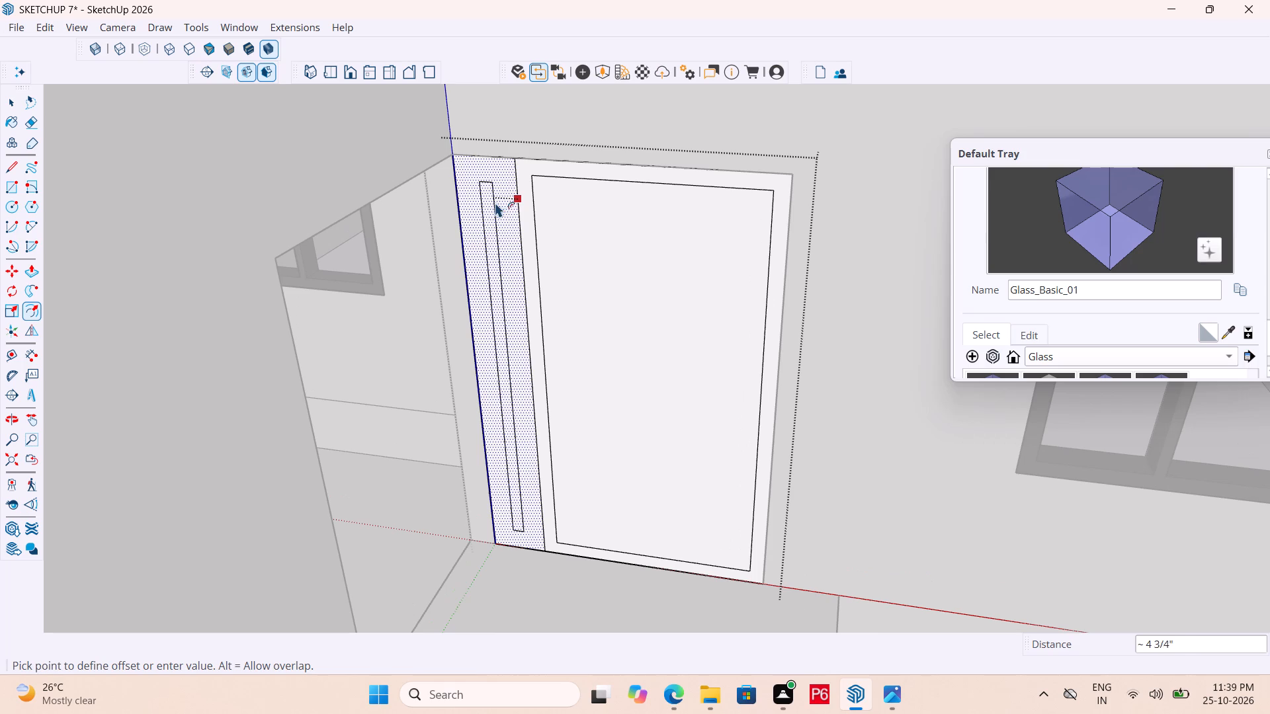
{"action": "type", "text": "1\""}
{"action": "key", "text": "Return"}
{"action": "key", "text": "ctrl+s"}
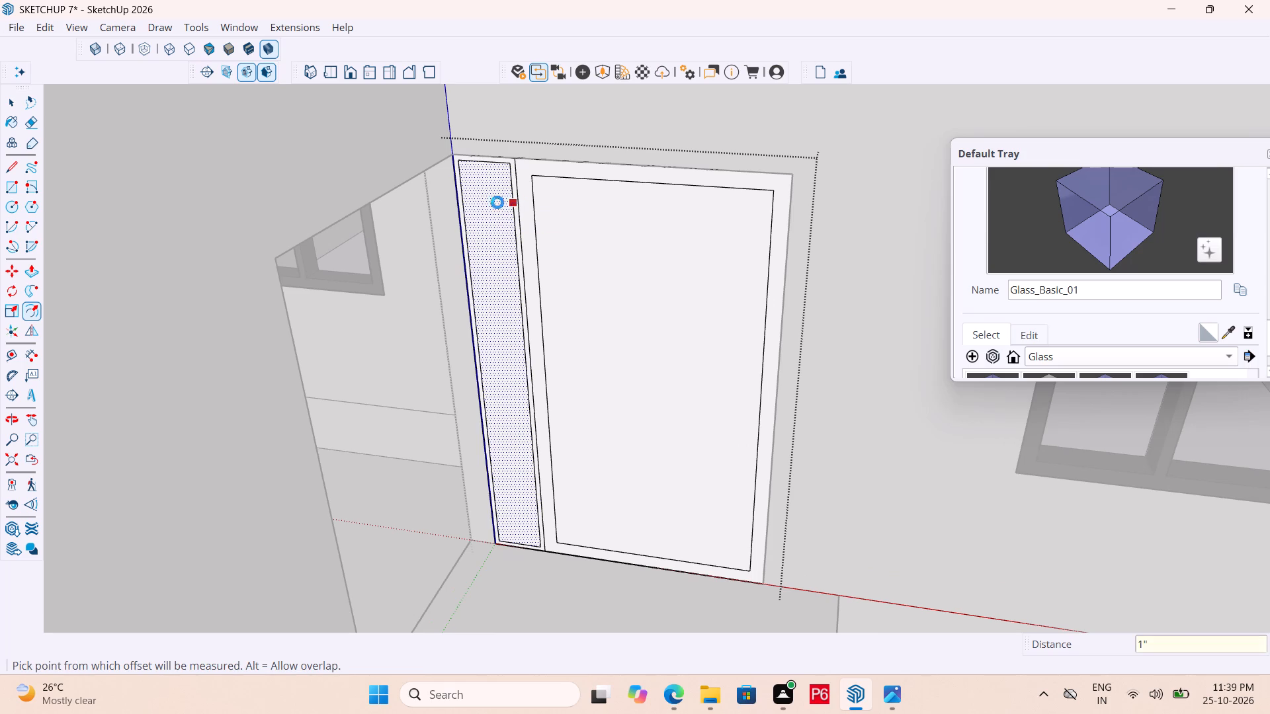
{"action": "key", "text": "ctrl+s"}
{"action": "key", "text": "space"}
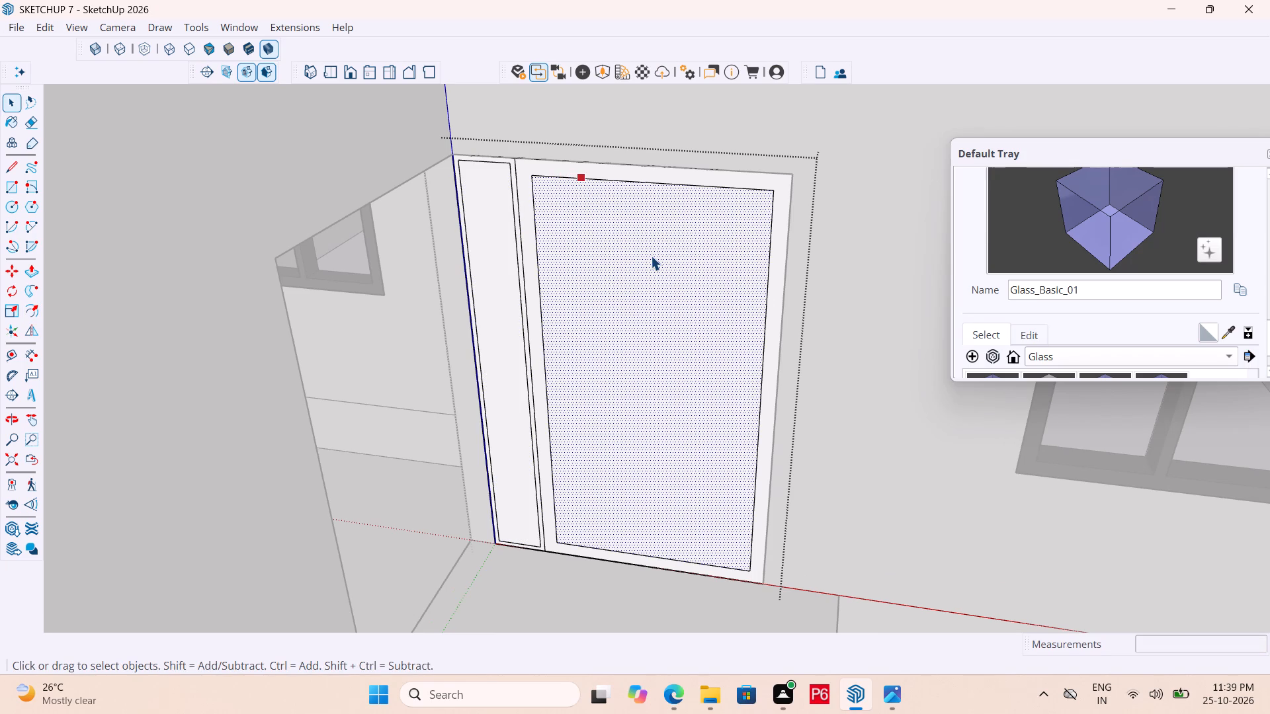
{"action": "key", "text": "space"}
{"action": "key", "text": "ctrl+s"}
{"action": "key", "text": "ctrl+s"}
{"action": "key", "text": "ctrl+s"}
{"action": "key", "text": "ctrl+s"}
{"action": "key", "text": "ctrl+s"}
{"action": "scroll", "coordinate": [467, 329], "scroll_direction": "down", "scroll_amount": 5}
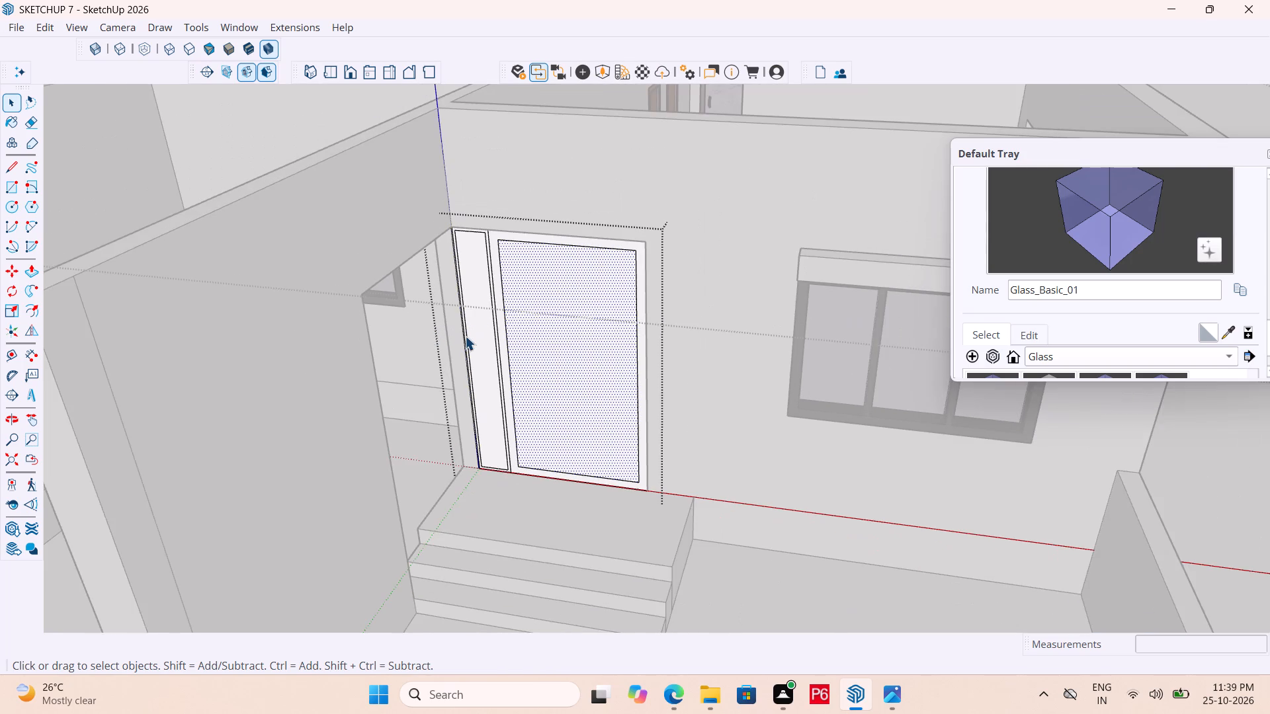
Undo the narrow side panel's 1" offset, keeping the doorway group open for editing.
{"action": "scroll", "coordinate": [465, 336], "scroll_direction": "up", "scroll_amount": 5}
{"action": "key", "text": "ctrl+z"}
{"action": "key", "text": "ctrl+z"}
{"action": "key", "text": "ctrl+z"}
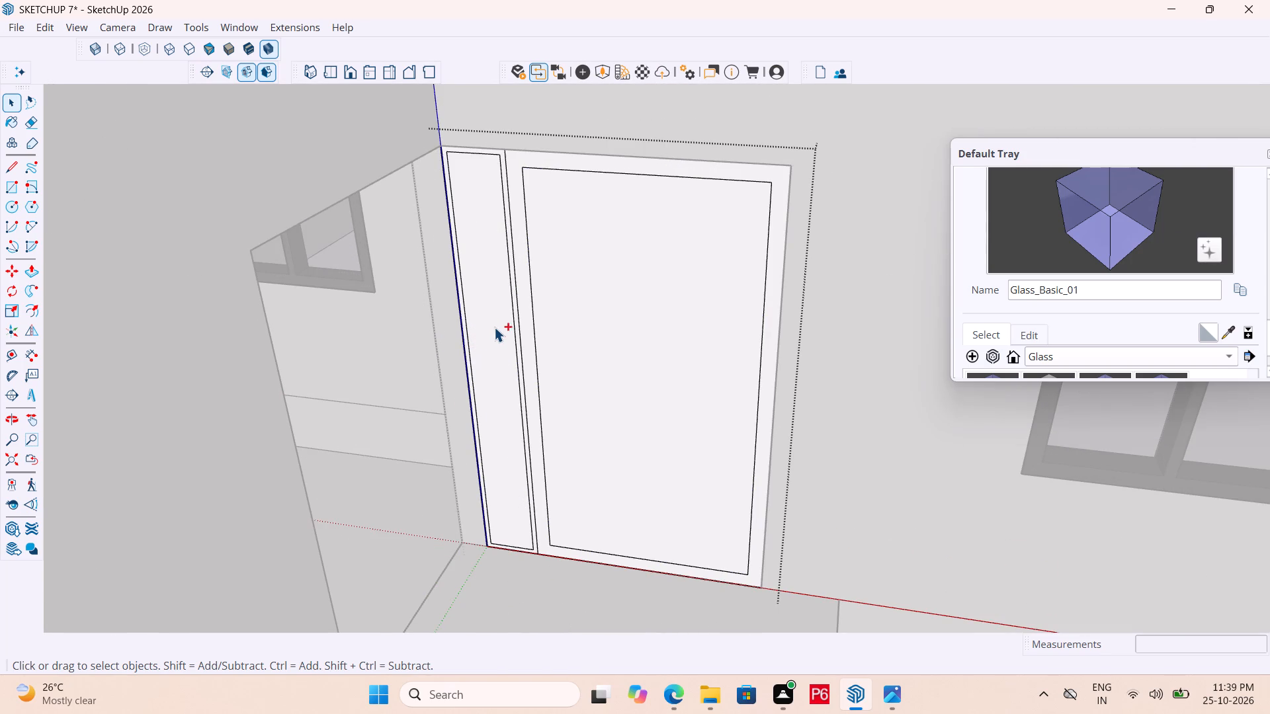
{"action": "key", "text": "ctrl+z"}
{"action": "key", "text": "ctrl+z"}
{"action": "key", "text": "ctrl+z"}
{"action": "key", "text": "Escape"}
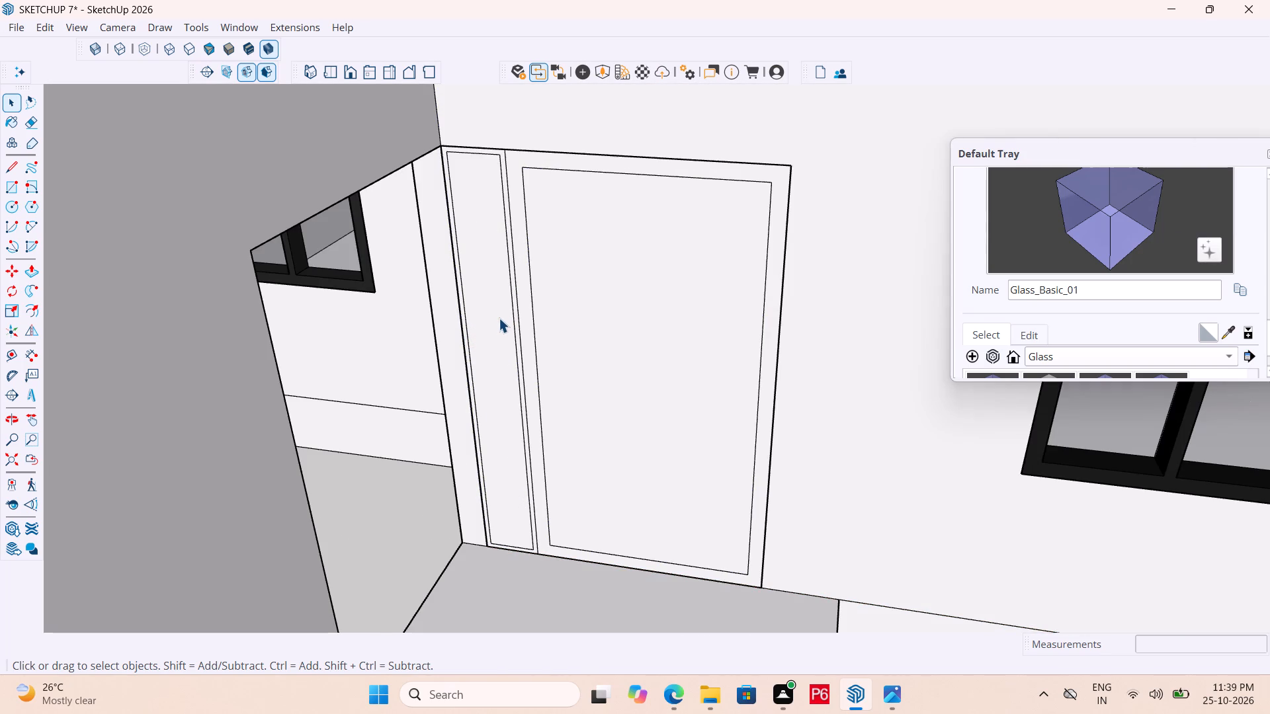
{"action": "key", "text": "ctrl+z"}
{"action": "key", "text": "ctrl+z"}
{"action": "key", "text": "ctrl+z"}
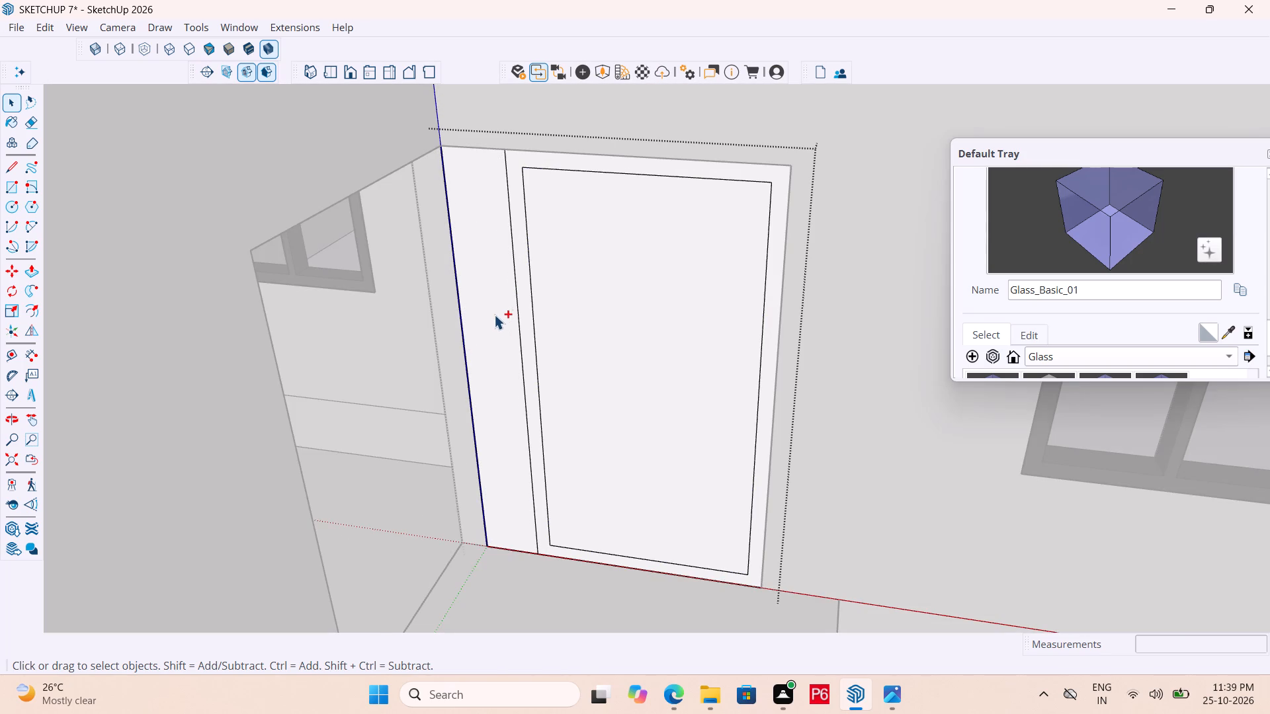
Offset the outline of the narrow side panel 2" inward.
{"action": "left_click", "coordinate": [36, 311]}
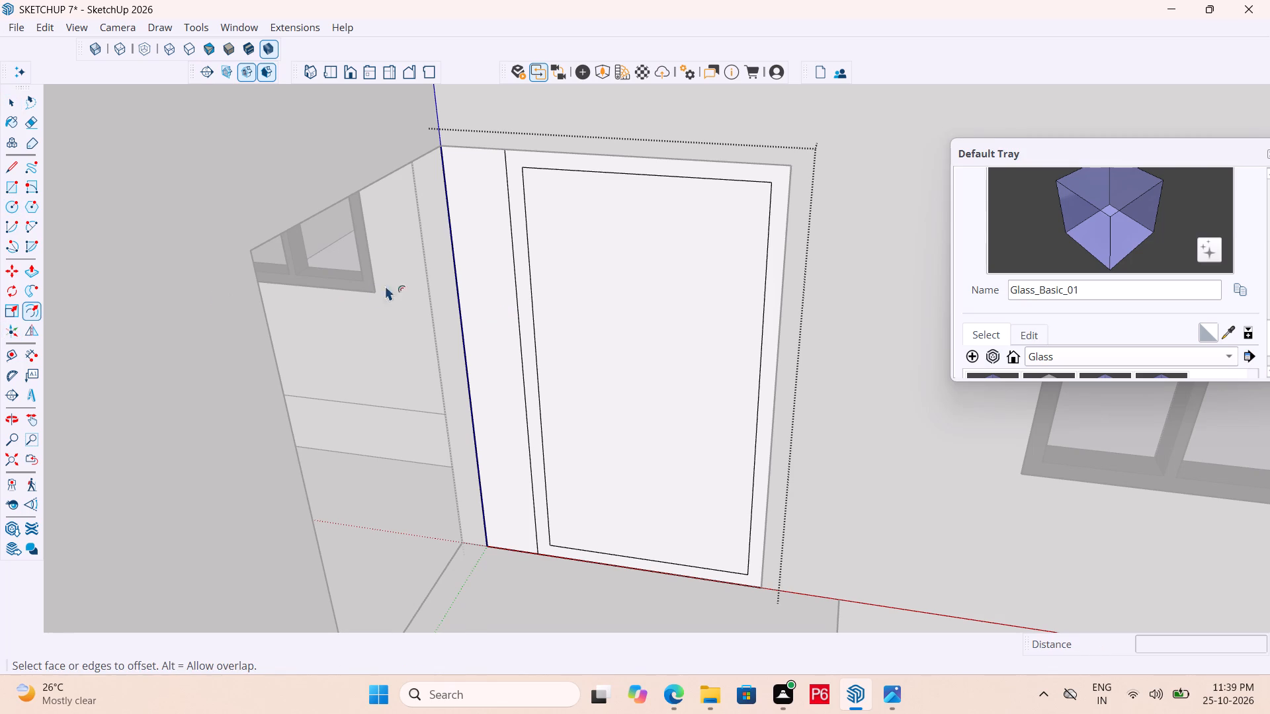
{"action": "left_click", "coordinate": [469, 265]}
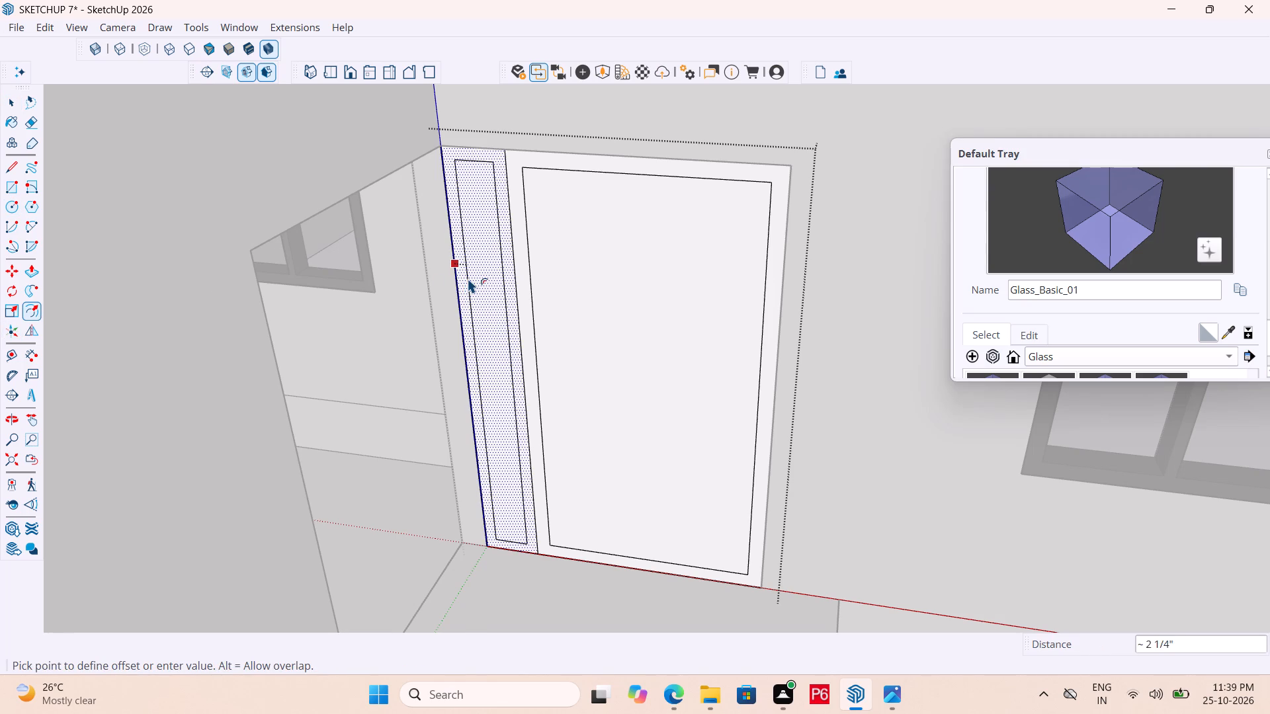
{"action": "key", "text": "2"}
{"action": "key", "text": "shift+quotedbl"}
{"action": "key", "text": "Return"}
Draw an 8" horizontal line between the midpoints of the narrow side panel's inner long edges.
{"action": "scroll", "coordinate": [483, 219], "scroll_direction": "down", "scroll_amount": 2}
{"action": "scroll", "coordinate": [476, 198], "scroll_direction": "up", "scroll_amount": 2}
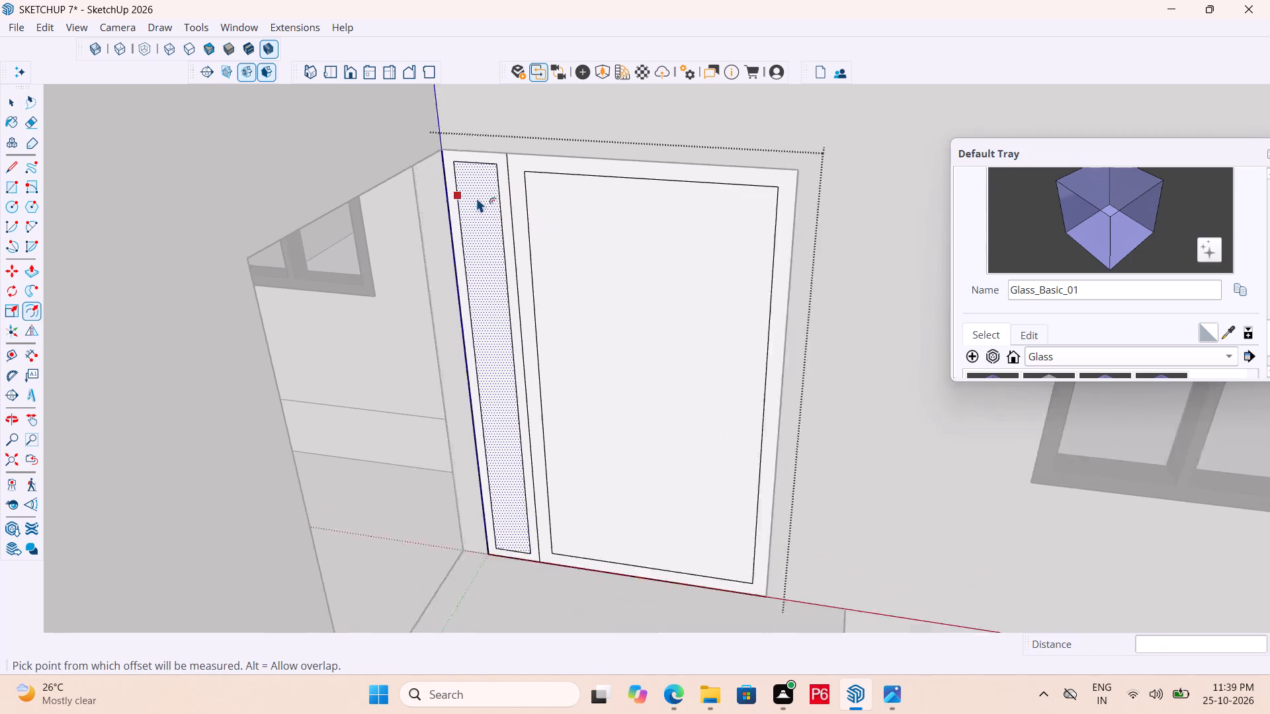
{"action": "scroll", "coordinate": [476, 198], "scroll_direction": "up", "scroll_amount": 2}
{"action": "key", "text": "space"}
{"action": "key", "text": "l"}
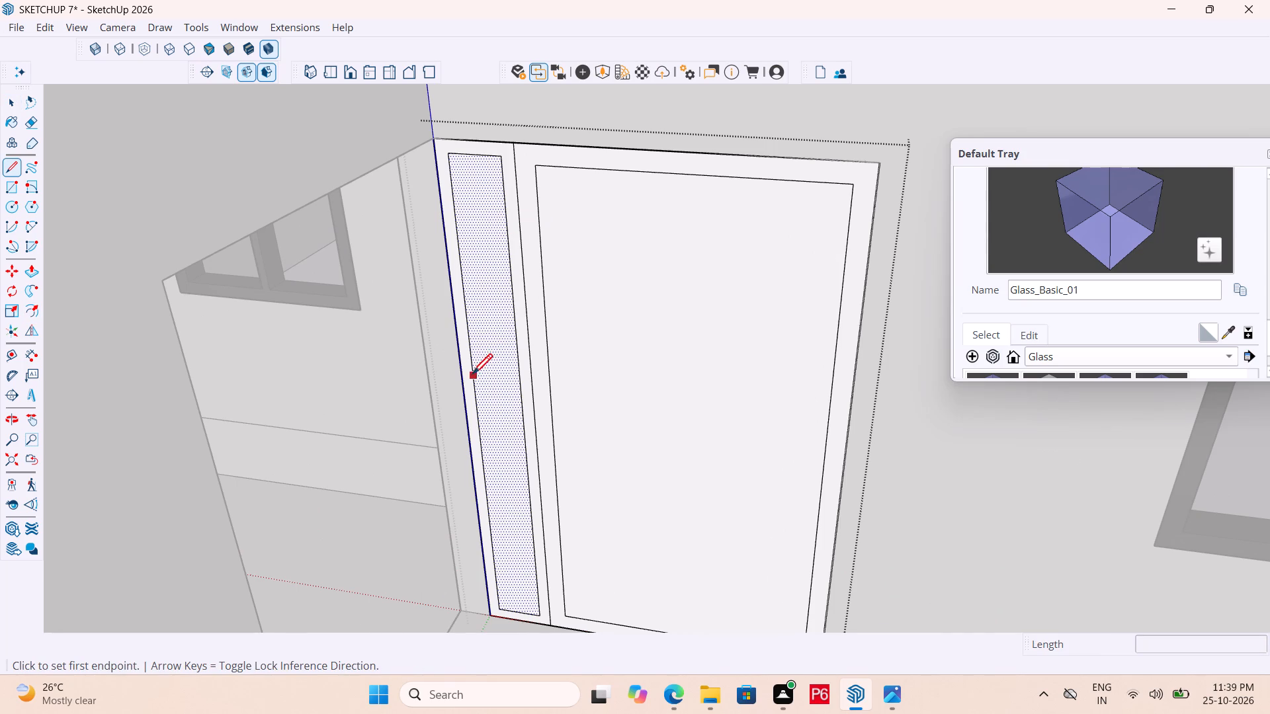
{"action": "left_click", "coordinate": [476, 419]}
{"action": "double_click", "coordinate": [527, 423]}
{"action": "key", "text": "space"}
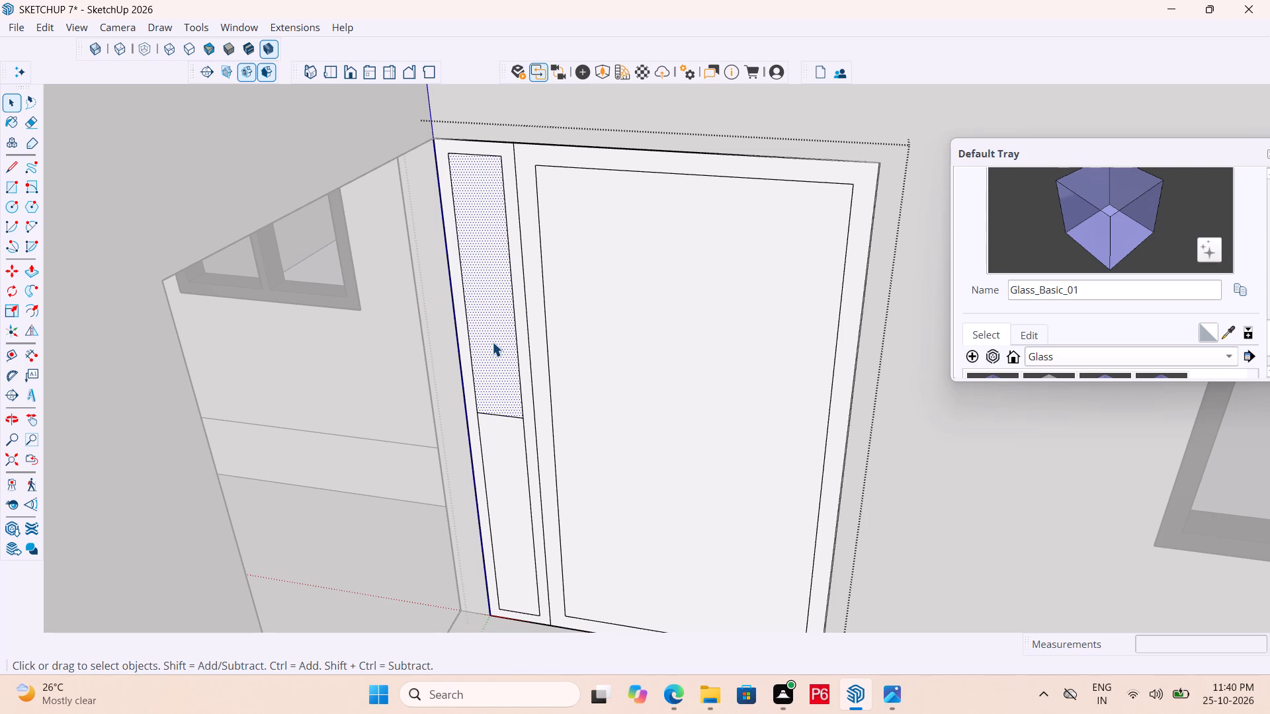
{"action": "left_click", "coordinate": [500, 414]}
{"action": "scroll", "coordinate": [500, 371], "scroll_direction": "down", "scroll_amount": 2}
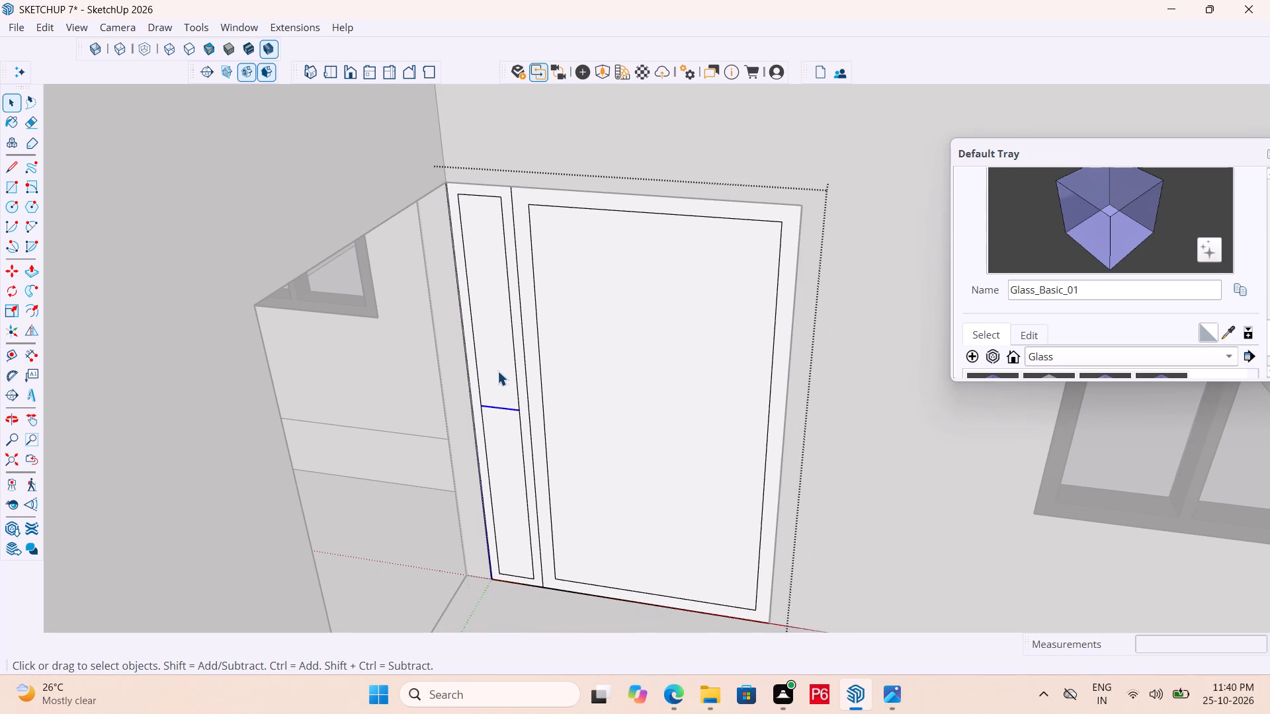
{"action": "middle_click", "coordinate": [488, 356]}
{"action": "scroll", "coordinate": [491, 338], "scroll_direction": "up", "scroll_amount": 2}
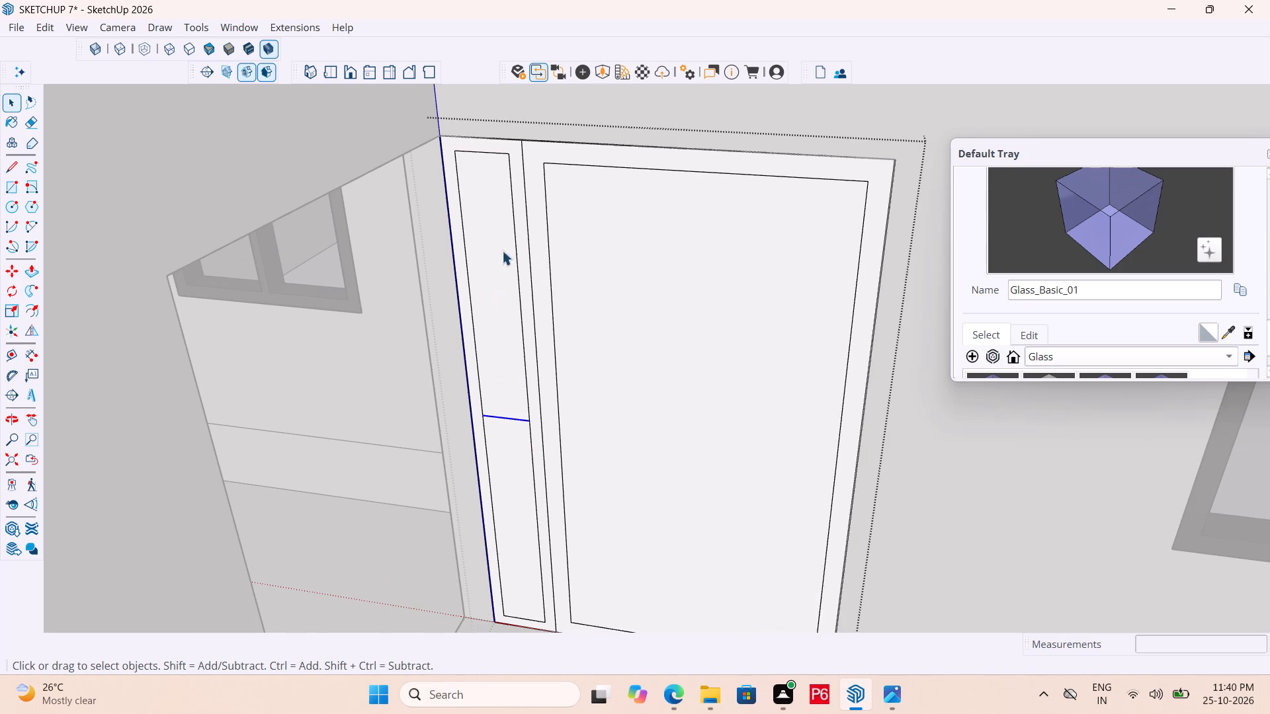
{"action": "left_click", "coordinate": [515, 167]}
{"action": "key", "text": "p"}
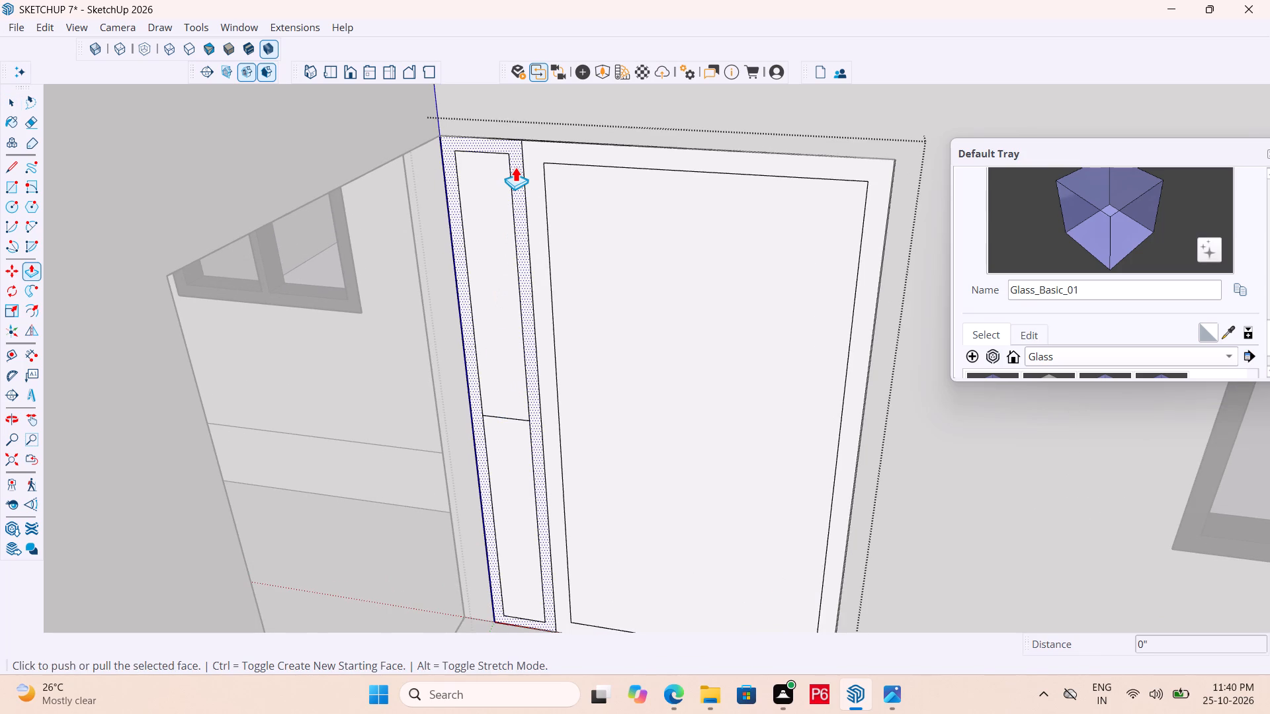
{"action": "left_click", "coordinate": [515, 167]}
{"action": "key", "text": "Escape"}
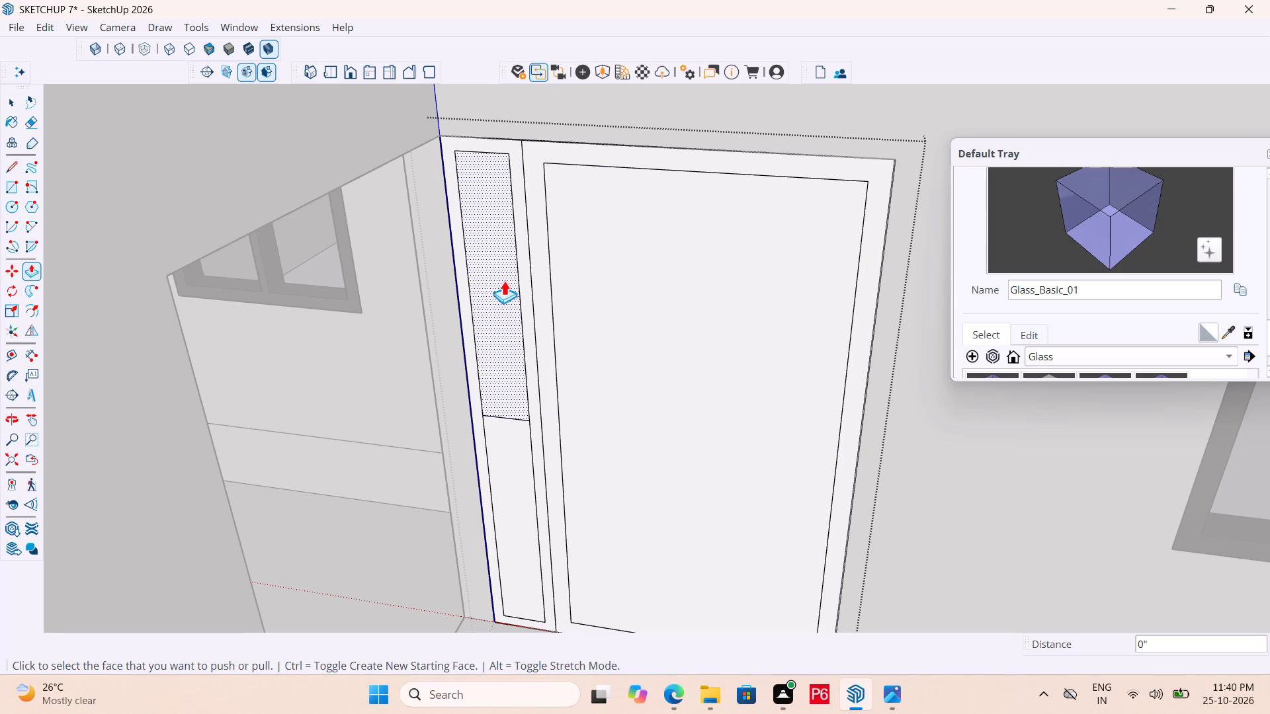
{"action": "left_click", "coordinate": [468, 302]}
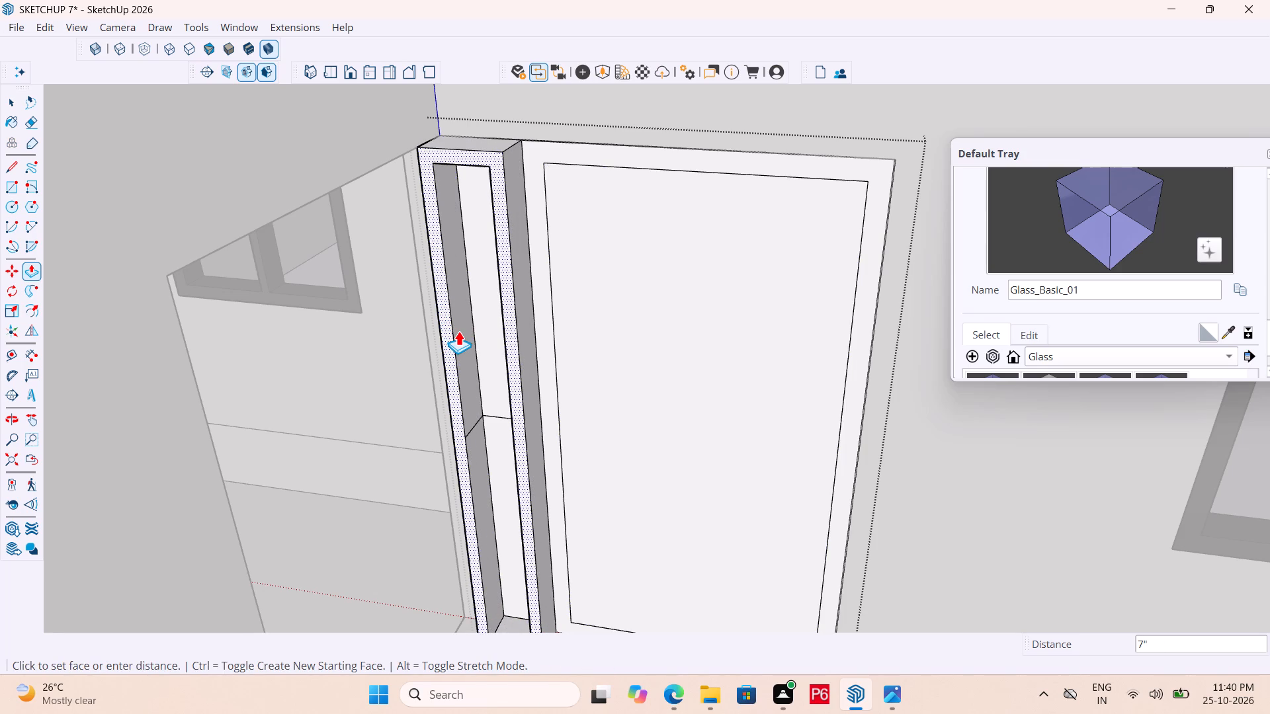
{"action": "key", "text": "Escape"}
Paint the outer frame faces of the entrance door and narrow side panel with the Wood_Floor_12_1K wood material.
{"action": "key", "text": "b"}
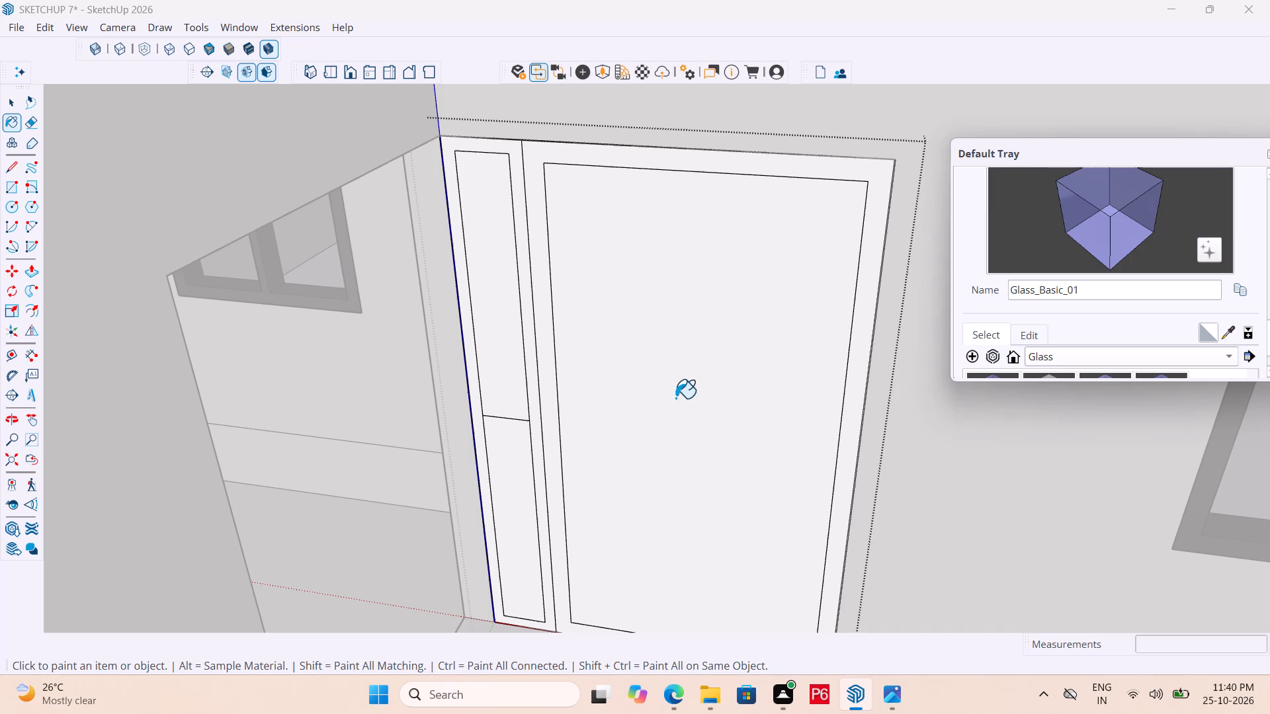
{"action": "scroll", "coordinate": [1012, 306], "scroll_direction": "down", "scroll_amount": 3}
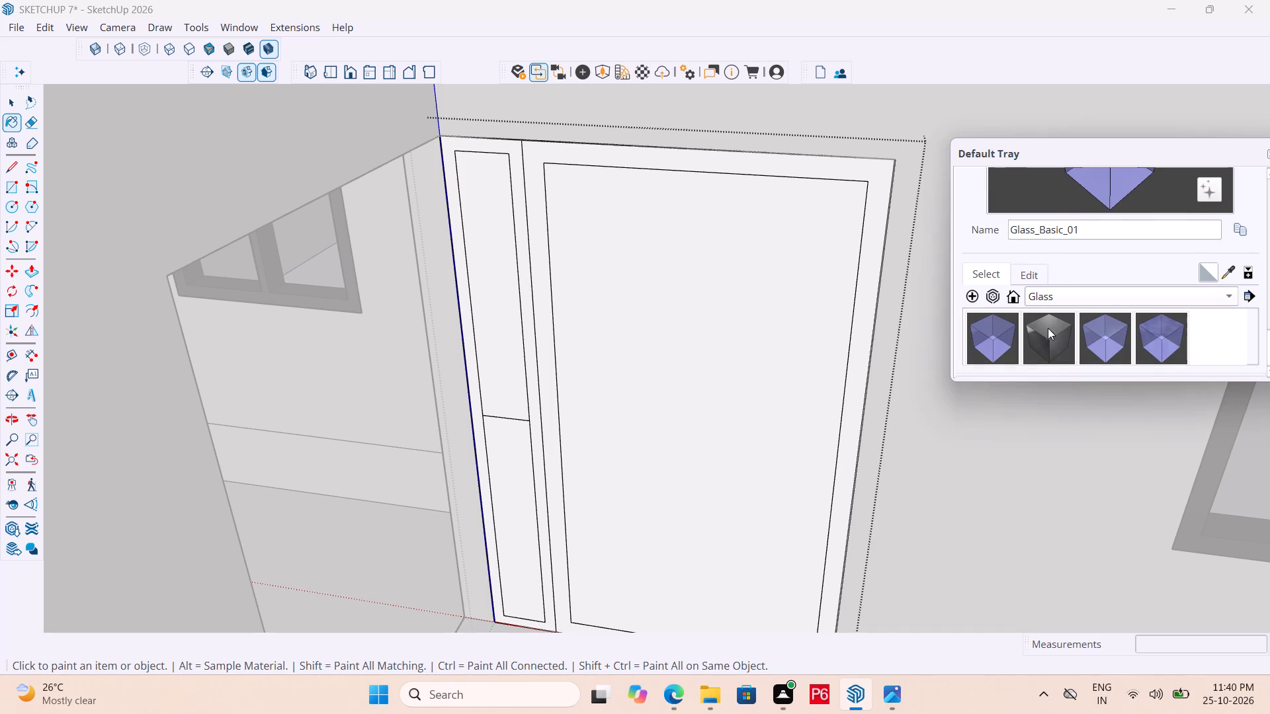
{"action": "left_click", "coordinate": [1103, 297]}
{"action": "left_click", "coordinate": [1066, 436]}
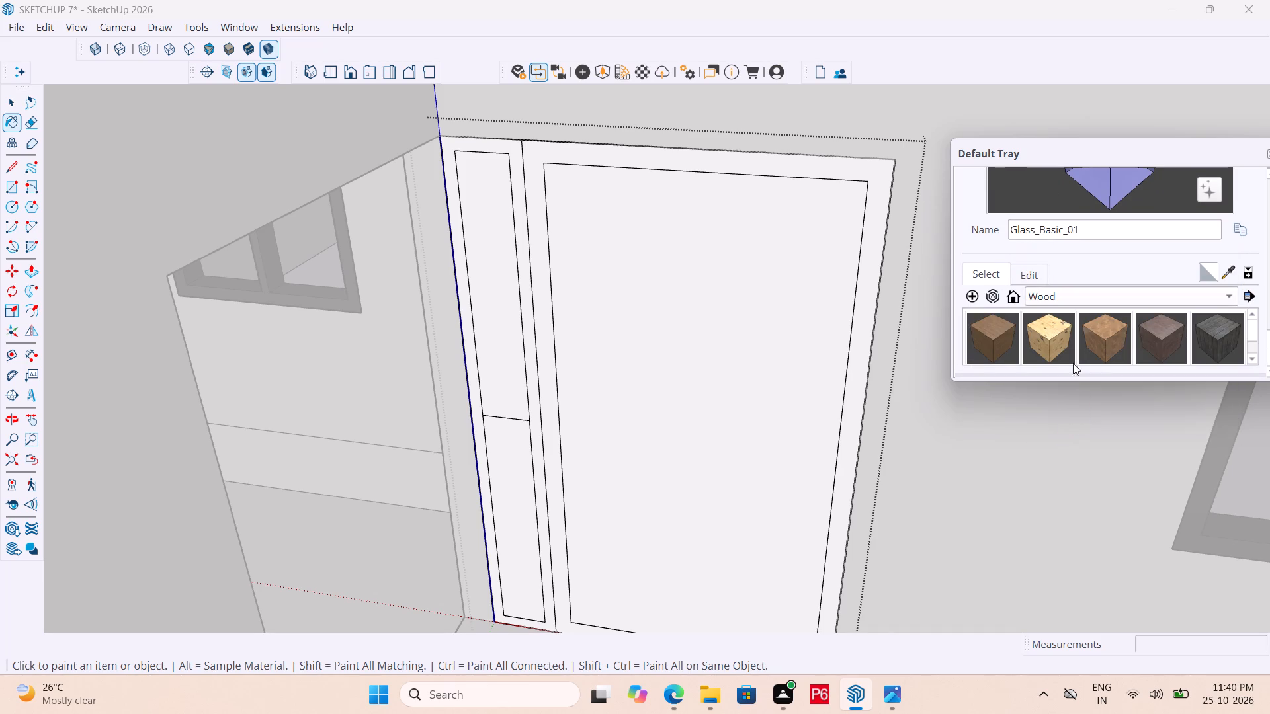
{"action": "scroll", "coordinate": [1160, 331], "scroll_direction": "down", "scroll_amount": 5}
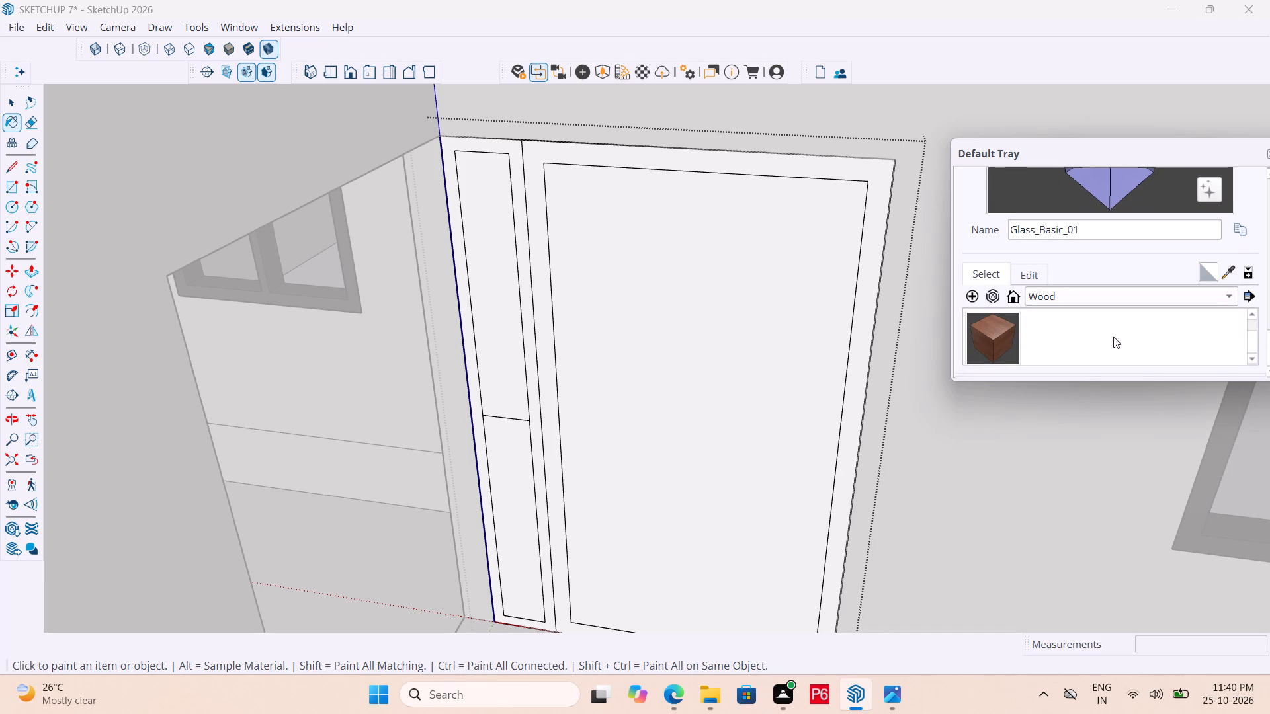
{"action": "scroll", "coordinate": [1113, 337], "scroll_direction": "up", "scroll_amount": 1}
{"action": "left_click", "coordinate": [1175, 337]}
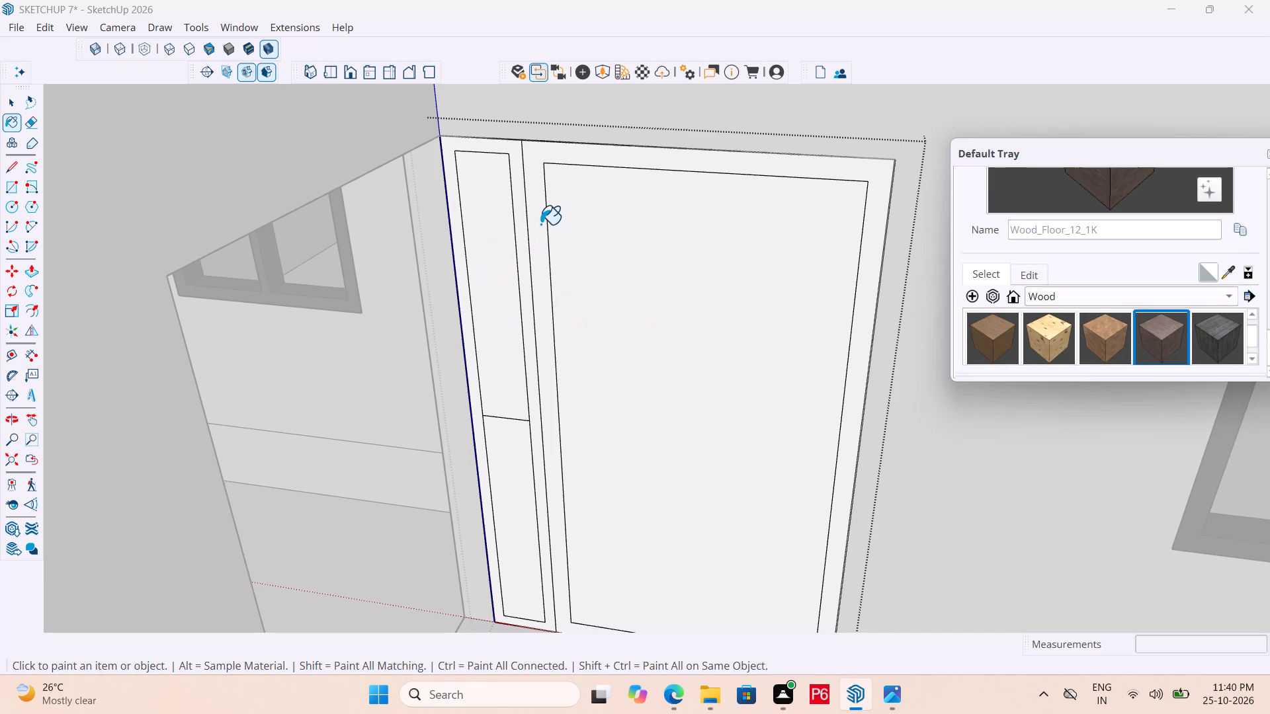
{"action": "left_click", "coordinate": [540, 224]}
{"action": "left_click", "coordinate": [517, 190]}
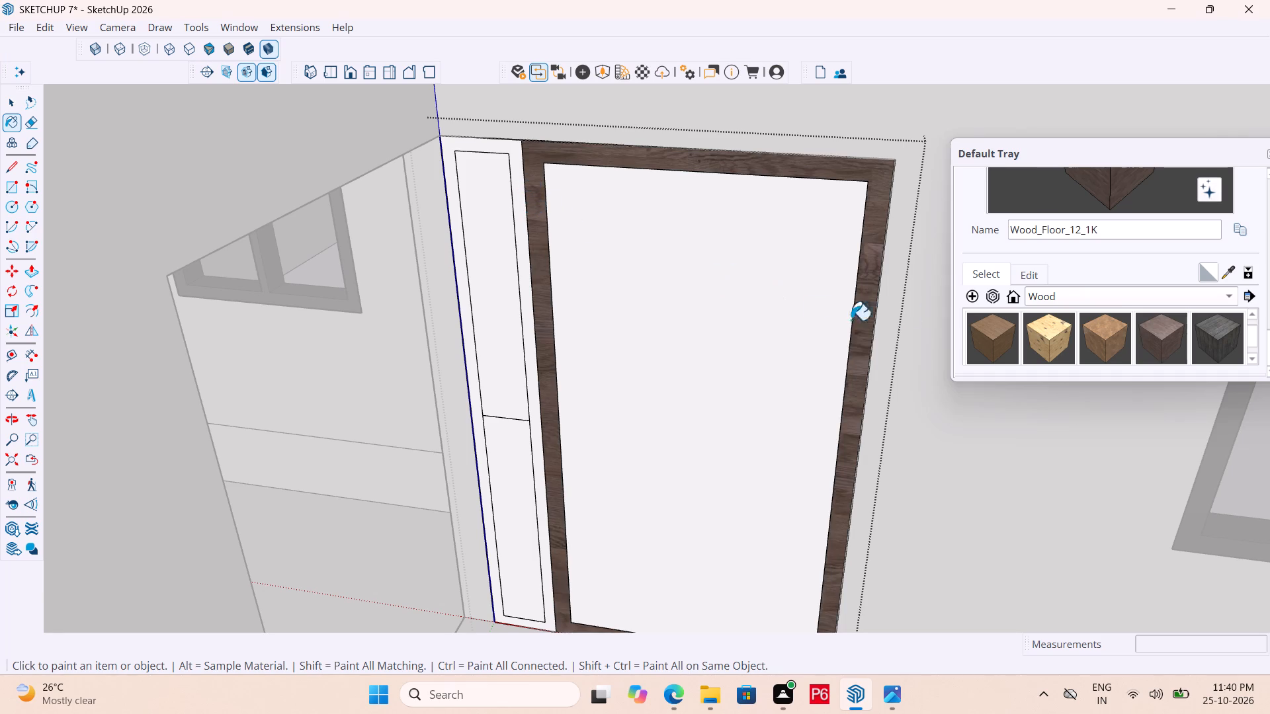
Paint the door's large inner face and both inner faces of the side panel with Wood_Floor_12_1K.
{"action": "scroll", "coordinate": [1117, 320], "scroll_direction": "down", "scroll_amount": 1}
{"action": "scroll", "coordinate": [1157, 325], "scroll_direction": "up", "scroll_amount": 1}
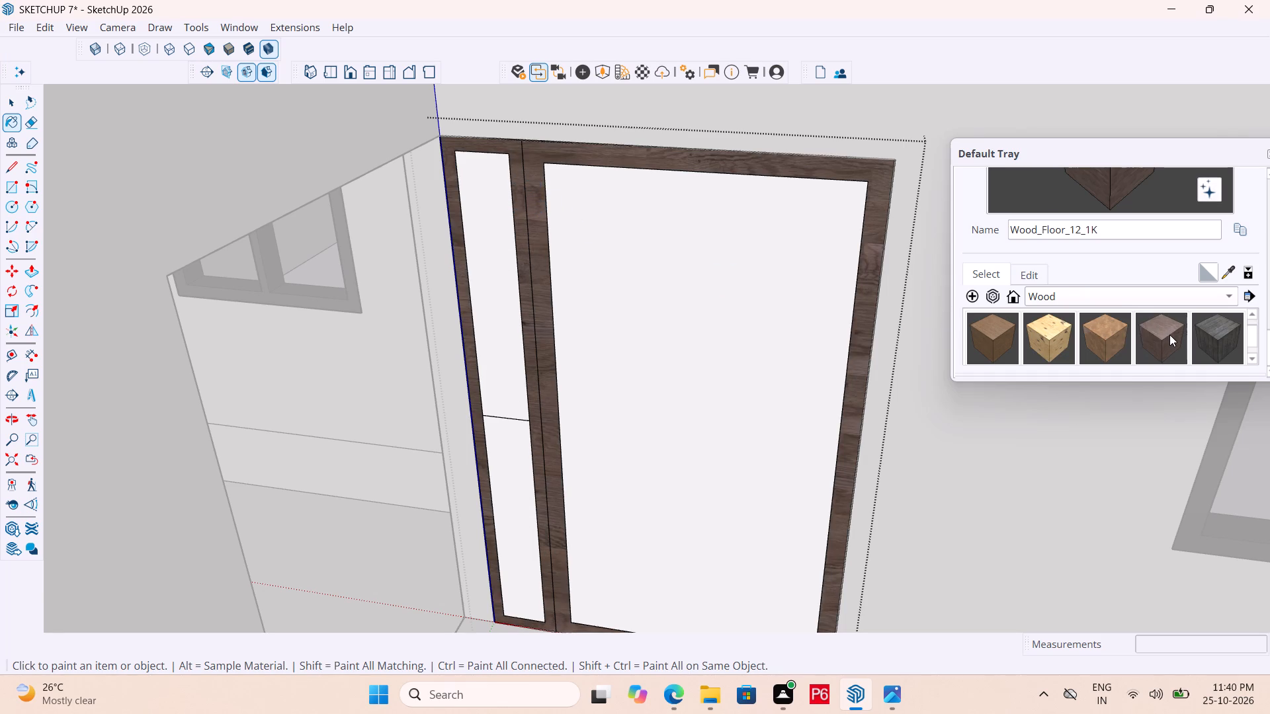
{"action": "left_click", "coordinate": [1169, 335]}
{"action": "left_click", "coordinate": [710, 286]}
{"action": "left_click", "coordinate": [491, 267]}
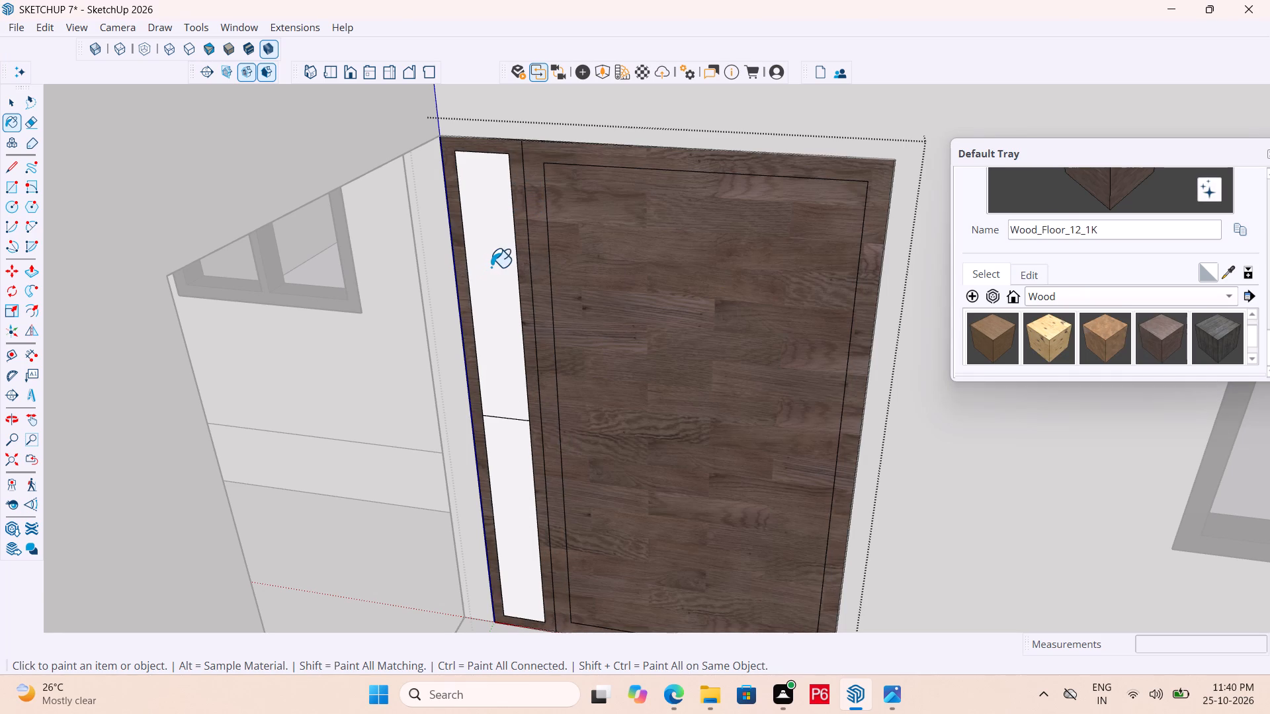
{"action": "left_click", "coordinate": [517, 470]}
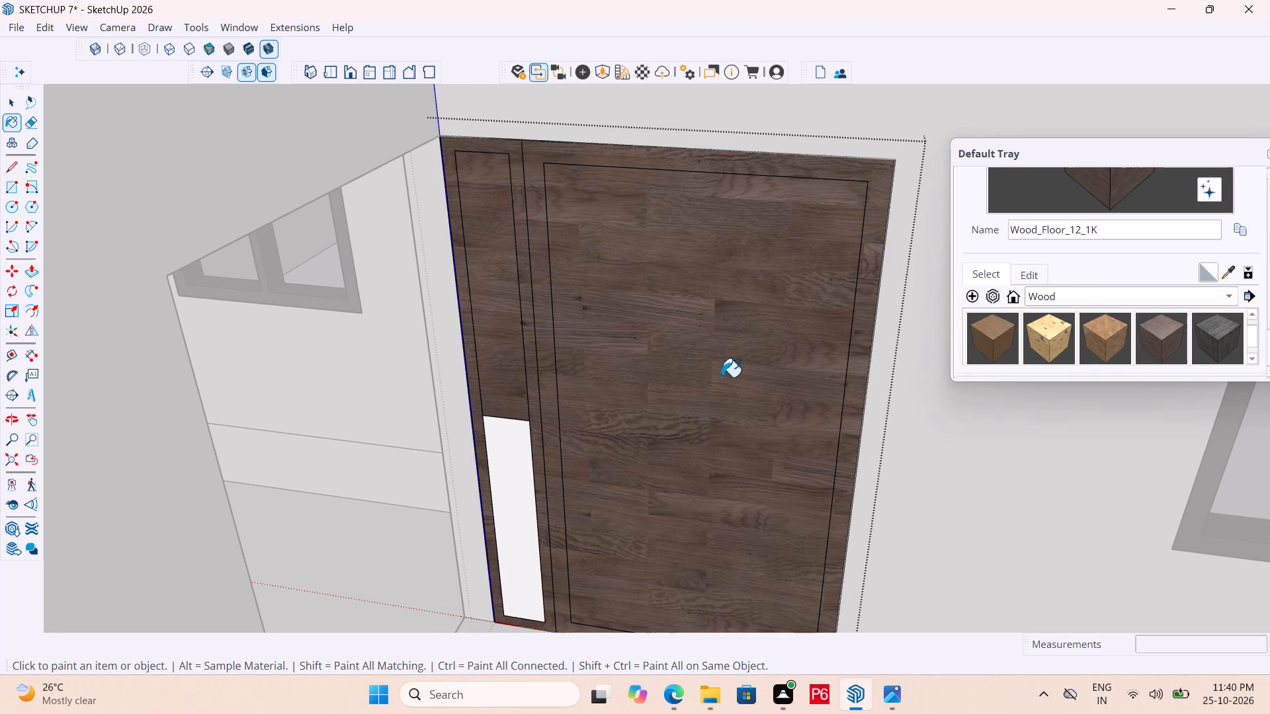
Paint the reverse faces of the entrance door and side panel with Wood_Floor_12_1K and save the model.
{"action": "scroll", "coordinate": [543, 379], "scroll_direction": "down", "scroll_amount": 12}
{"action": "middle_click_drag", "start_coordinate": [772, 363], "coordinate": [0, 416]}
{"action": "scroll", "coordinate": [505, 154], "scroll_direction": "up", "scroll_amount": 5}
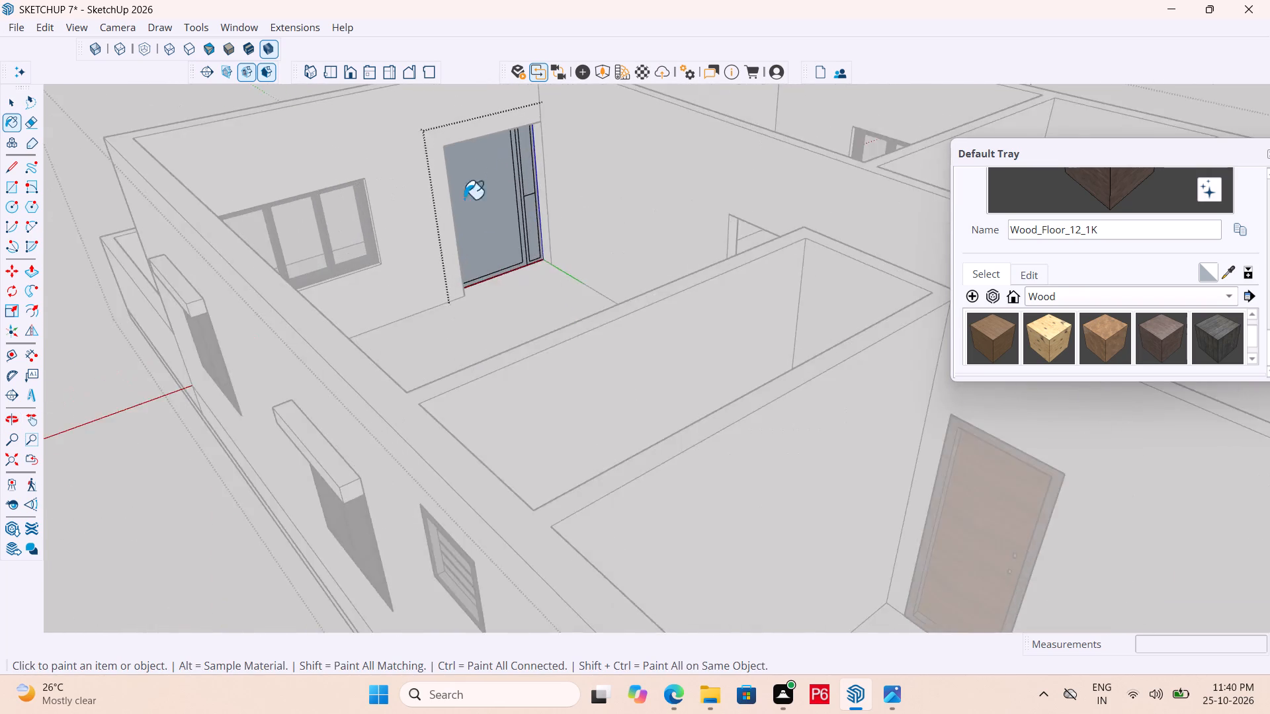
{"action": "scroll", "coordinate": [464, 199], "scroll_direction": "up", "scroll_amount": 9}
{"action": "left_click_drag", "start_coordinate": [493, 225], "coordinate": [511, 219]}
{"action": "left_click_drag", "start_coordinate": [543, 208], "coordinate": [550, 203]}
{"action": "left_click", "coordinate": [552, 198]}
{"action": "left_click", "coordinate": [546, 200]}
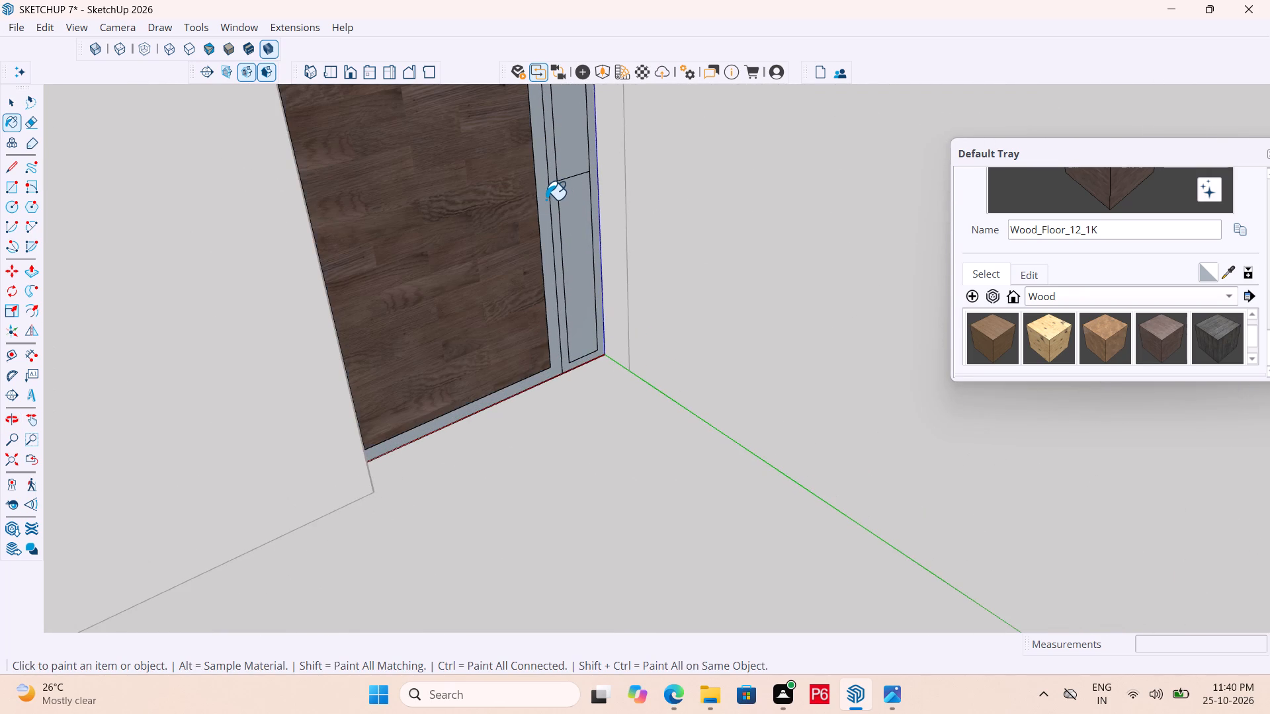
{"action": "left_click", "coordinate": [562, 186]}
{"action": "left_click", "coordinate": [581, 138]}
{"action": "scroll", "coordinate": [470, 299], "scroll_direction": "down", "scroll_amount": 5}
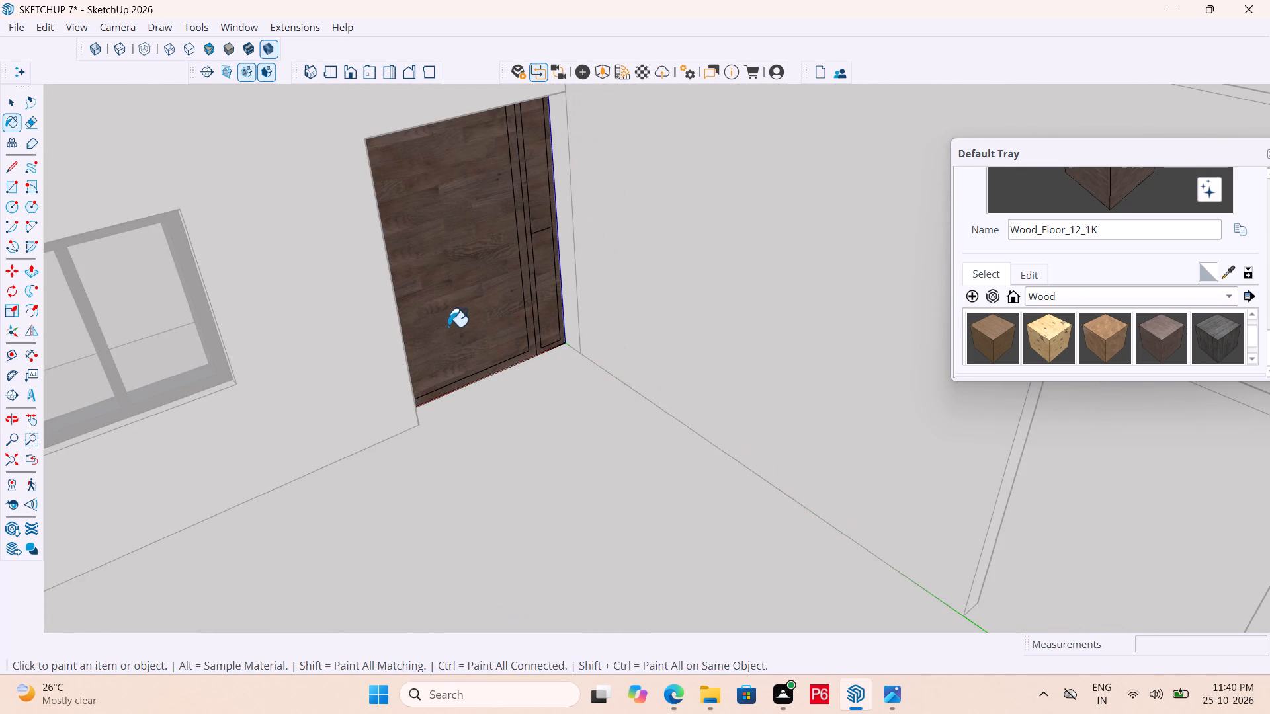
{"action": "middle_click_drag", "start_coordinate": [396, 319], "coordinate": [874, 339]}
{"action": "scroll", "coordinate": [331, 351], "scroll_direction": "down", "scroll_amount": 4}
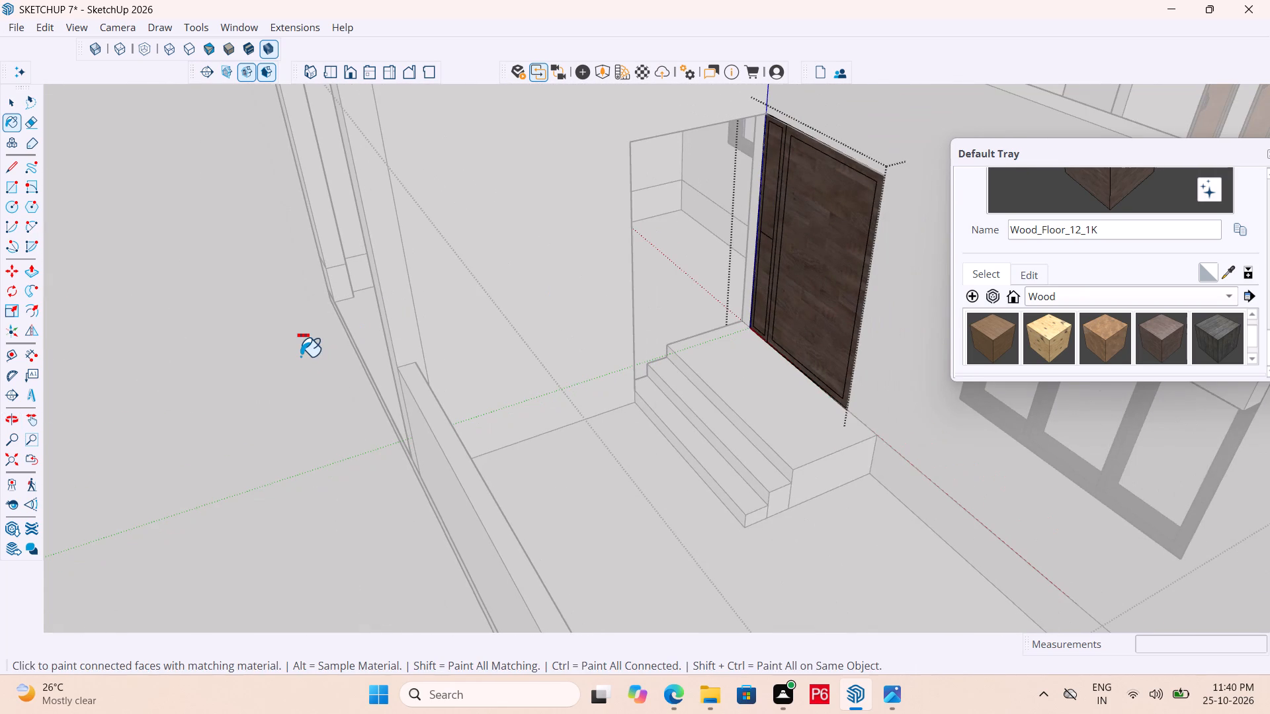
{"action": "key", "text": "ctrl+s"}
{"action": "key", "text": "ctrl+s"}
{"action": "key", "text": "ctrl+s"}
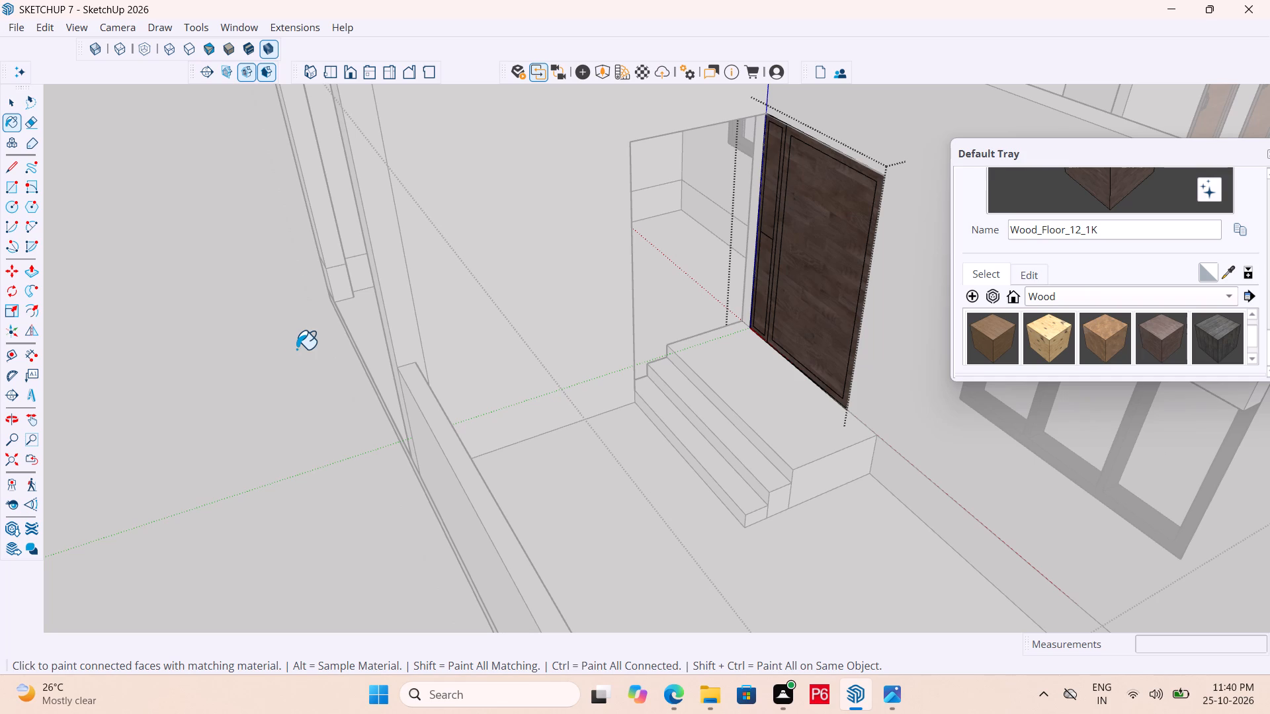
Examine the painted entrance door and its side panel from outside the house.
{"action": "scroll", "coordinate": [412, 386], "scroll_direction": "down", "scroll_amount": 7}
{"action": "scroll", "coordinate": [575, 409], "scroll_direction": "down", "scroll_amount": 1}
{"action": "middle_click_drag", "start_coordinate": [575, 409], "coordinate": [691, 375]}
{"action": "scroll", "coordinate": [694, 355], "scroll_direction": "up", "scroll_amount": 4}
{"action": "scroll", "coordinate": [665, 268], "scroll_direction": "up", "scroll_amount": 5}
{"action": "scroll", "coordinate": [569, 291], "scroll_direction": "up", "scroll_amount": 2}
{"action": "middle_click_drag", "start_coordinate": [568, 292], "coordinate": [633, 289]}
{"action": "scroll", "coordinate": [633, 289], "scroll_direction": "up", "scroll_amount": 1}
{"action": "scroll", "coordinate": [376, 353], "scroll_direction": "down", "scroll_amount": 5}
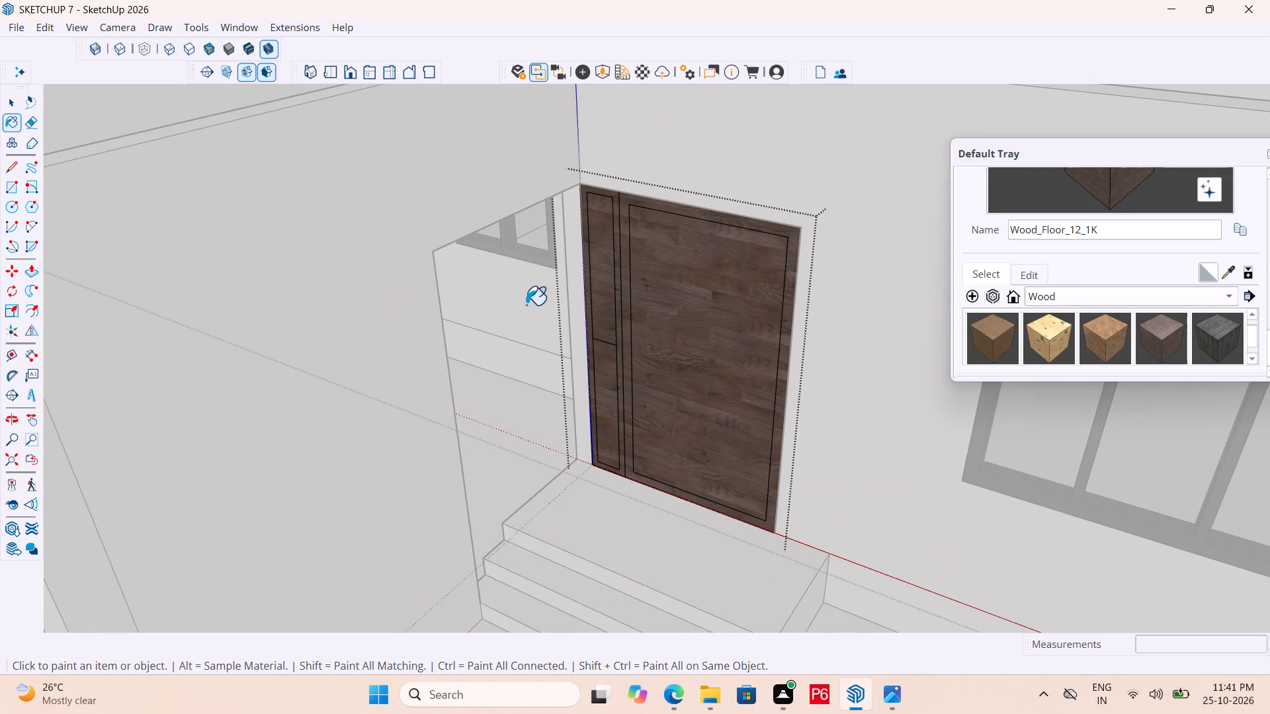
{"action": "scroll", "coordinate": [523, 305], "scroll_direction": "down", "scroll_amount": 5}
{"action": "middle_click_drag", "start_coordinate": [622, 313], "coordinate": [650, 321]}
{"action": "scroll", "coordinate": [596, 331], "scroll_direction": "up", "scroll_amount": 6}
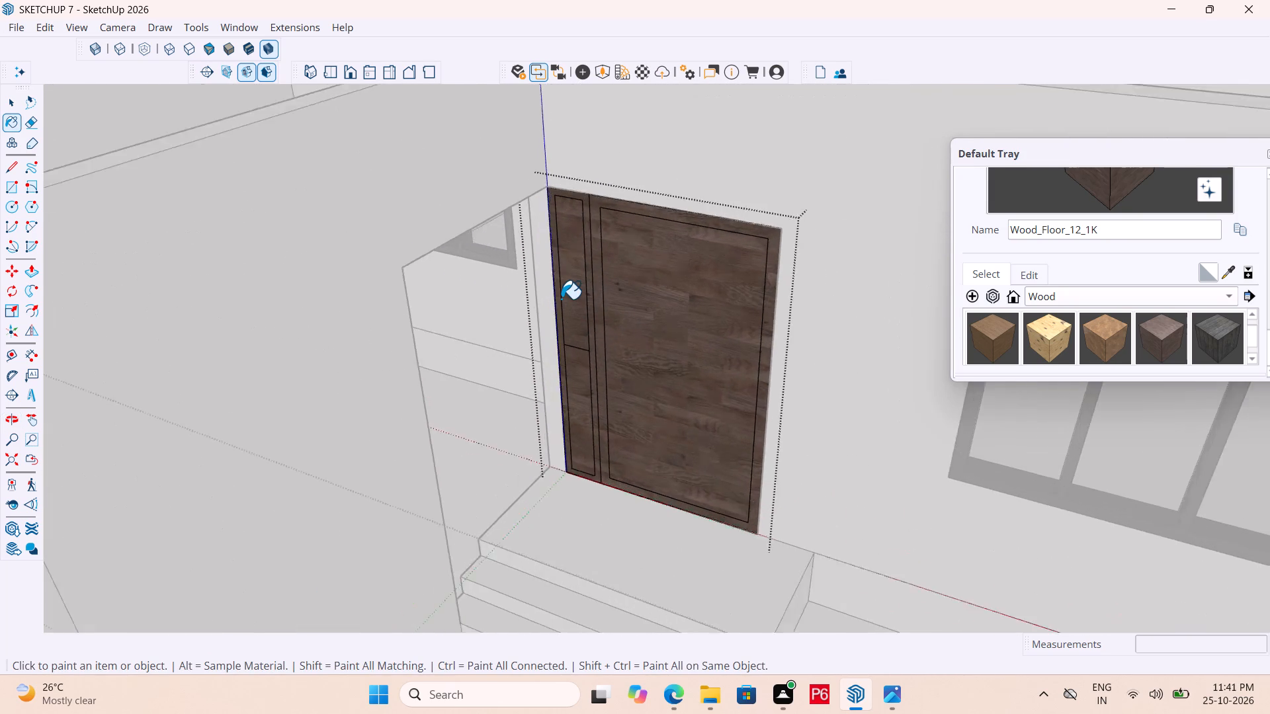
Place horizontal guides 1" above and 1" below the side panel's dividing line.
{"action": "scroll", "coordinate": [561, 299], "scroll_direction": "up", "scroll_amount": 4}
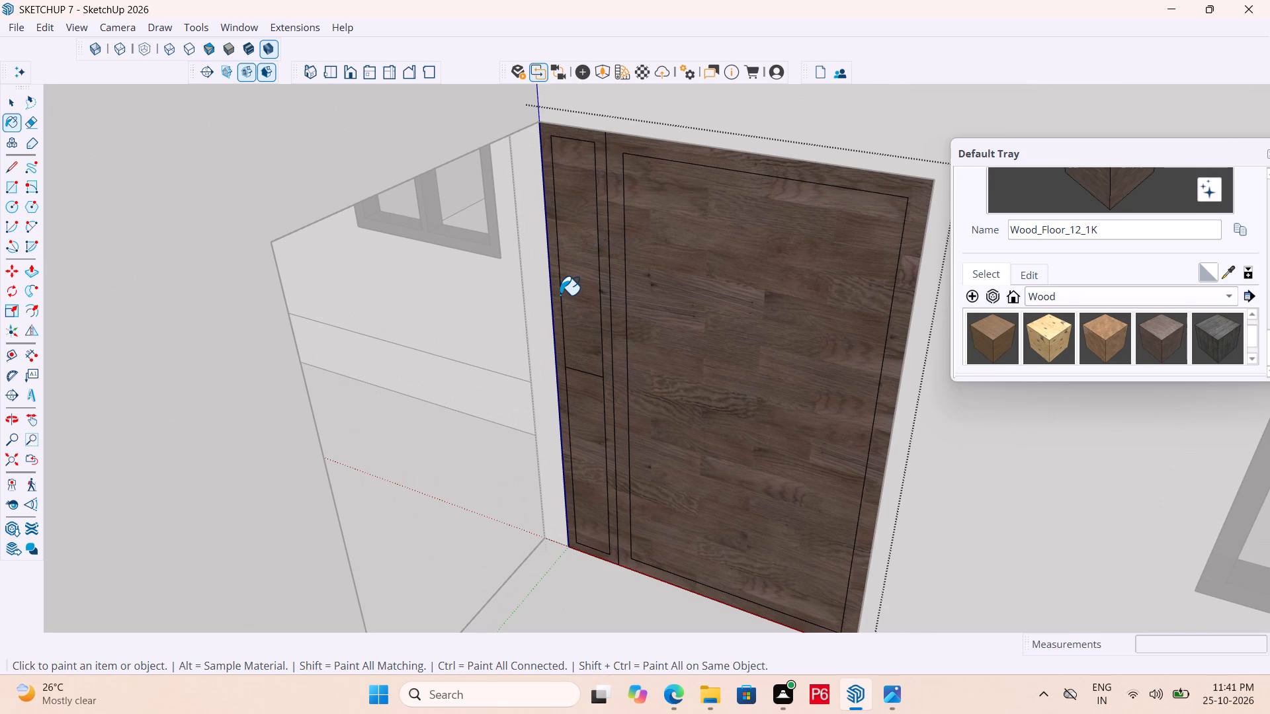
{"action": "scroll", "coordinate": [574, 383], "scroll_direction": "up", "scroll_amount": 4}
{"action": "scroll", "coordinate": [648, 453], "scroll_direction": "down", "scroll_amount": 5}
{"action": "scroll", "coordinate": [637, 434], "scroll_direction": "up", "scroll_amount": 1}
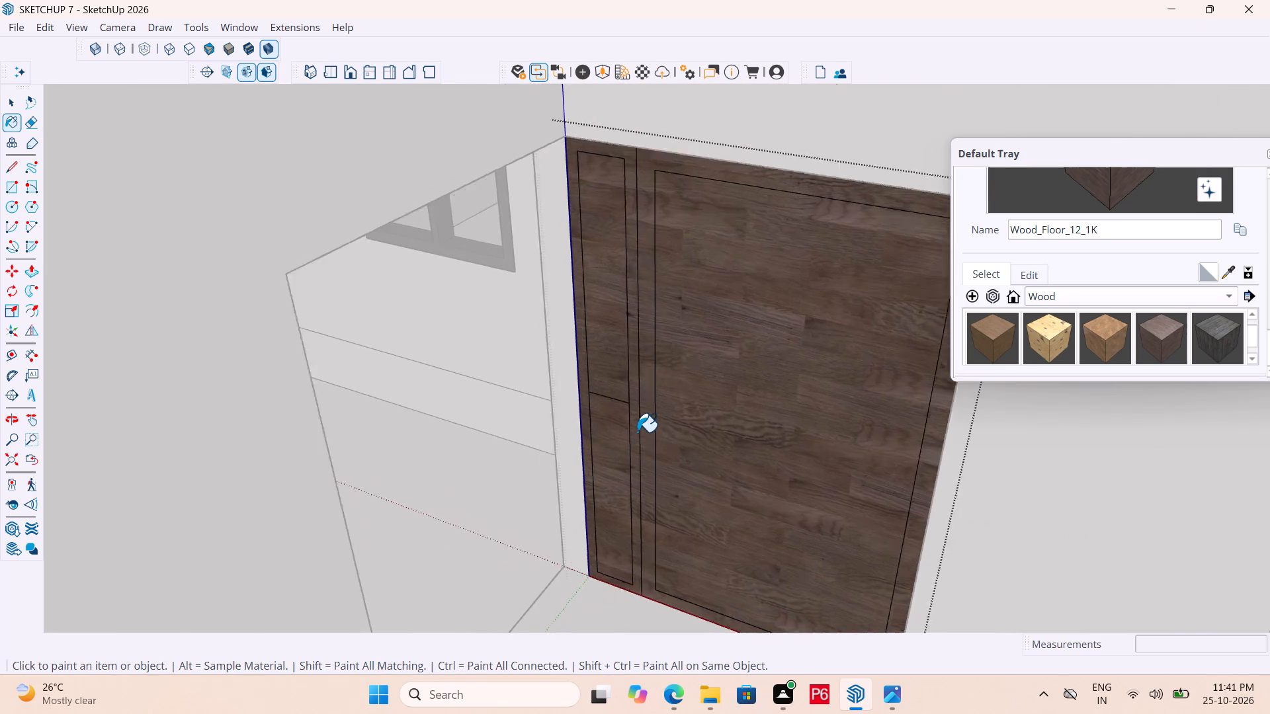
{"action": "scroll", "coordinate": [637, 432], "scroll_direction": "up", "scroll_amount": 3}
{"action": "key", "text": "t"}
{"action": "left_click", "coordinate": [611, 388]}
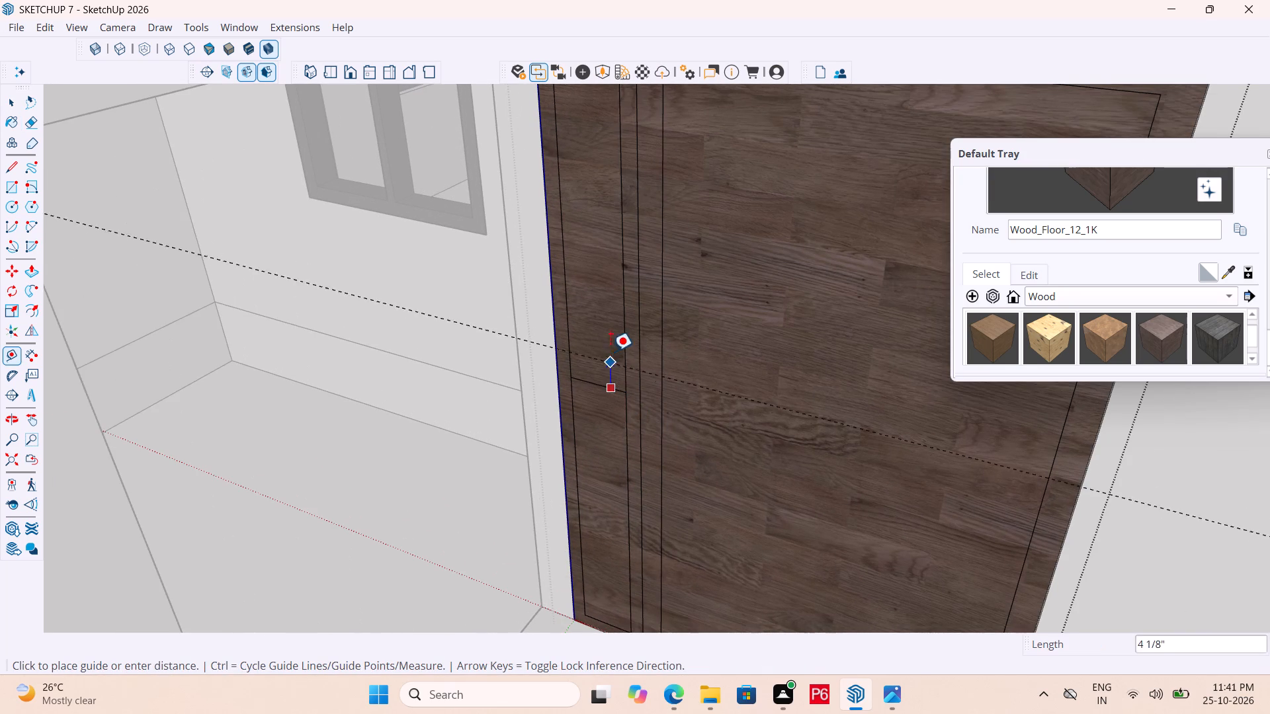
{"action": "scroll", "coordinate": [583, 313], "scroll_direction": "down", "scroll_amount": 4}
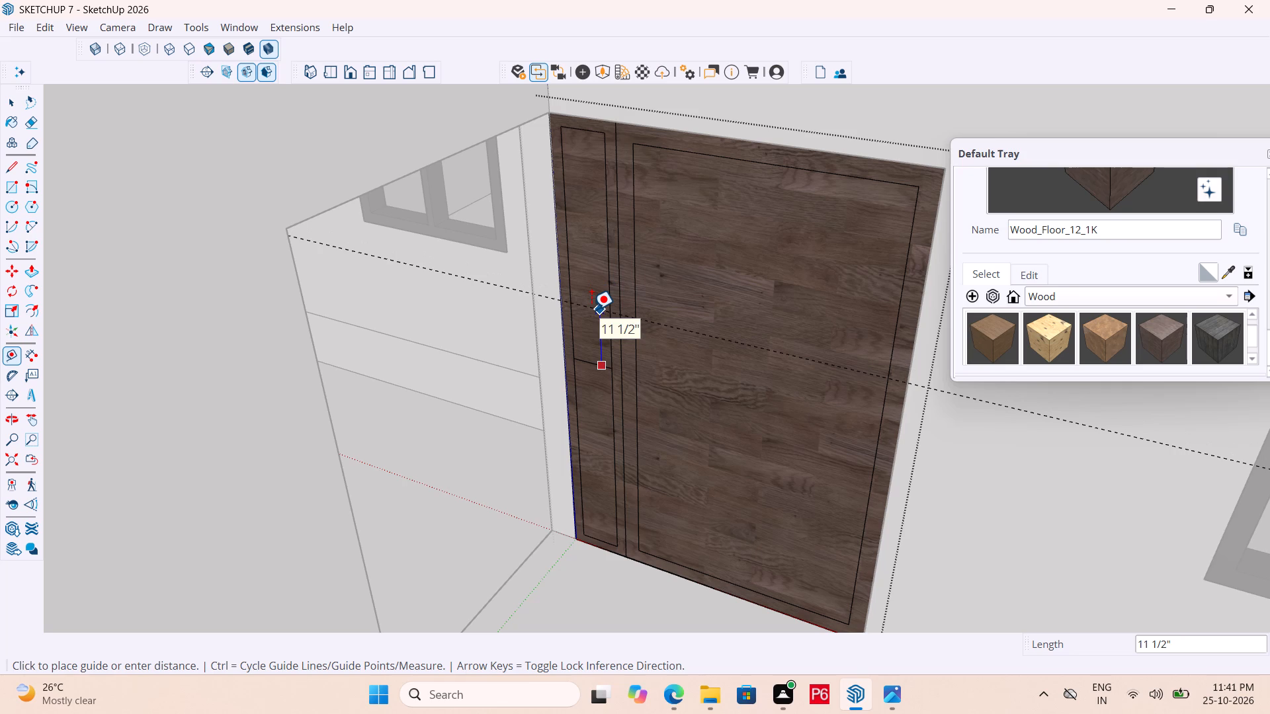
{"action": "type", "text": "1\""}
{"action": "key", "text": "Return"}
{"action": "scroll", "coordinate": [581, 412], "scroll_direction": "up", "scroll_amount": 9}
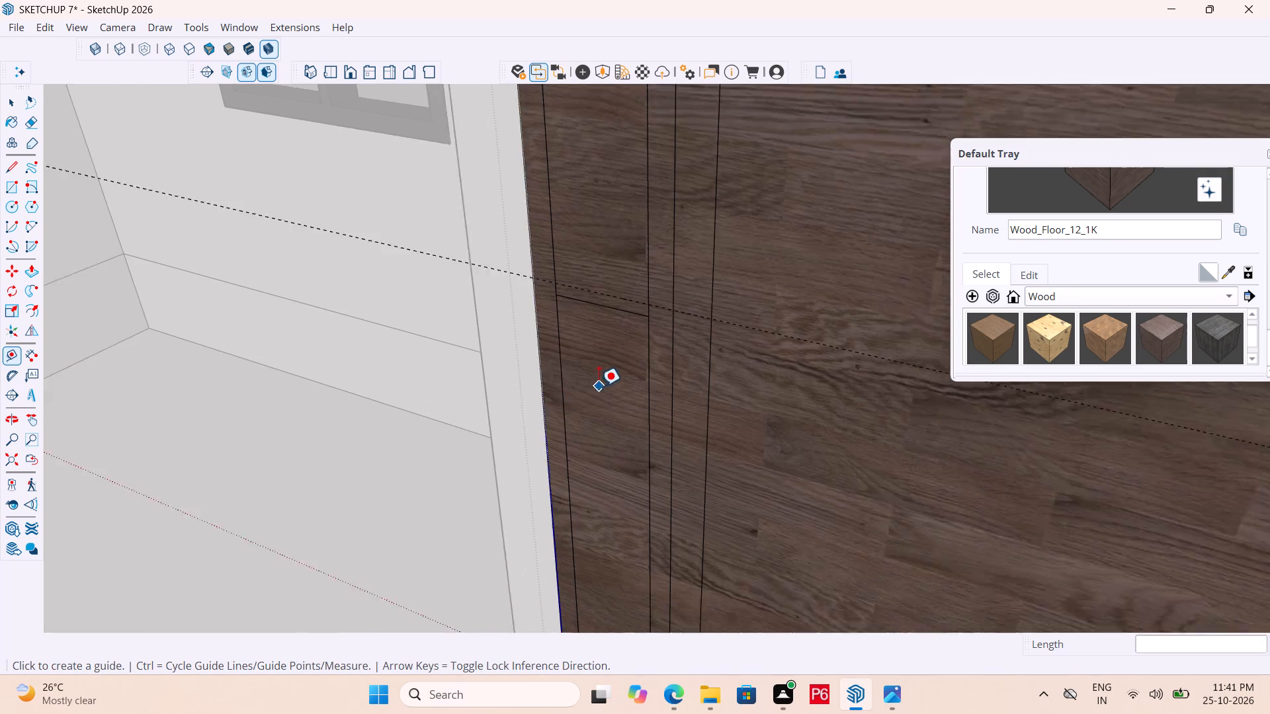
{"action": "left_click", "coordinate": [620, 303]}
{"action": "type", "text": "1\""}
{"action": "key", "text": "Return"}
Draw a rectangle between the two guides, spanning the inner width of the narrow side panel.
{"action": "scroll", "coordinate": [656, 336], "scroll_direction": "up", "scroll_amount": 5}
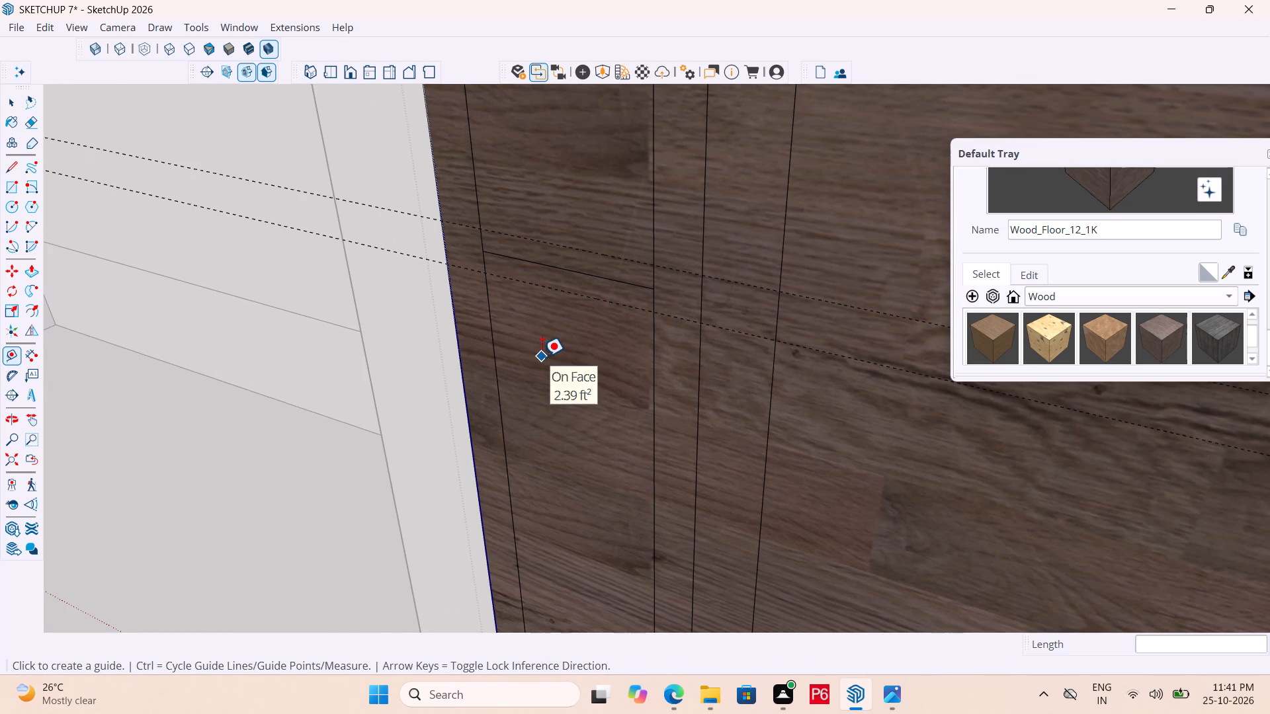
{"action": "key", "text": "r"}
{"action": "left_click", "coordinate": [484, 230]}
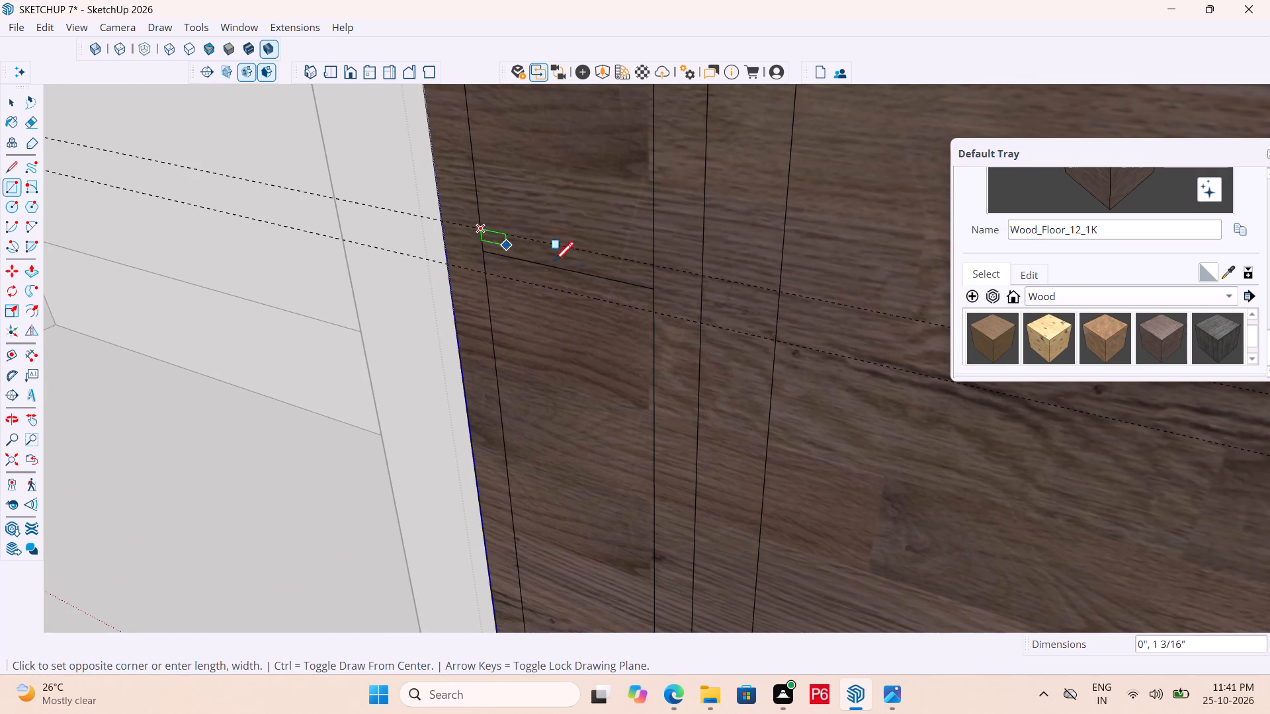
{"action": "left_click", "coordinate": [656, 311]}
{"action": "key", "text": "space"}
Erase the two guides around the side panel's dividing line and save the model.
{"action": "scroll", "coordinate": [526, 322], "scroll_direction": "down", "scroll_amount": 1}
{"action": "key", "text": "e"}
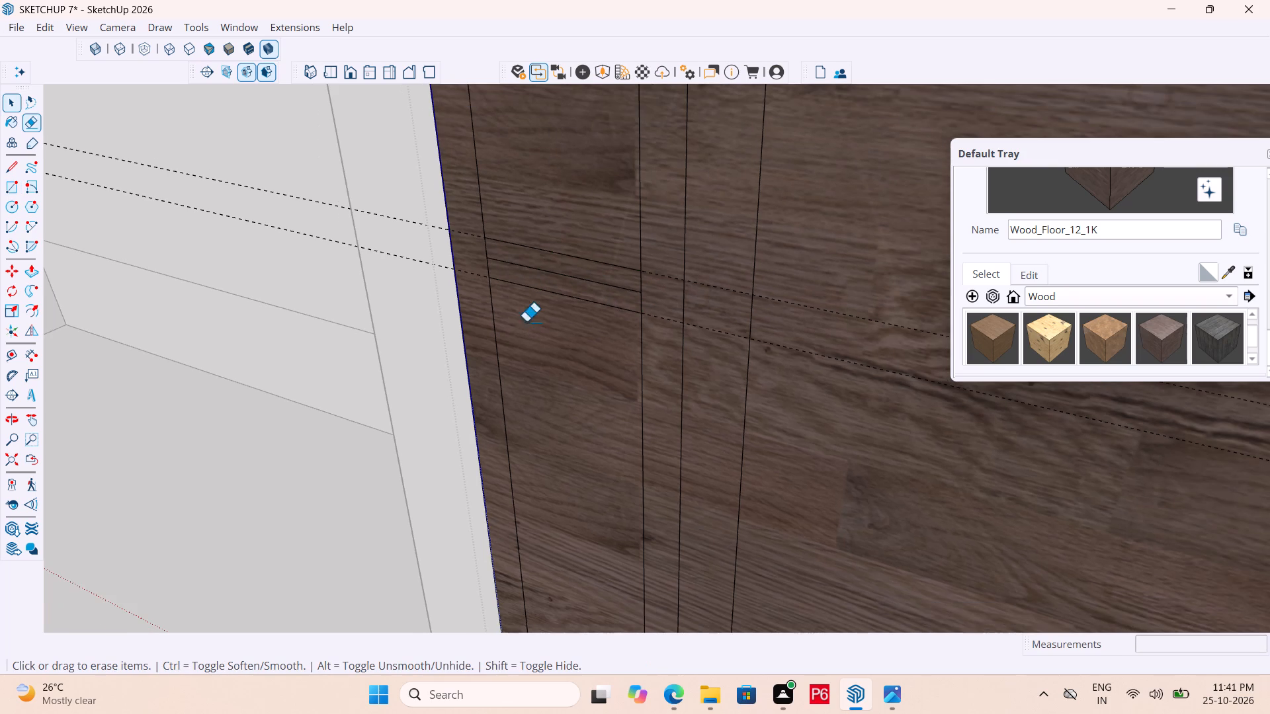
{"action": "left_click_drag", "start_coordinate": [473, 234], "coordinate": [472, 281]}
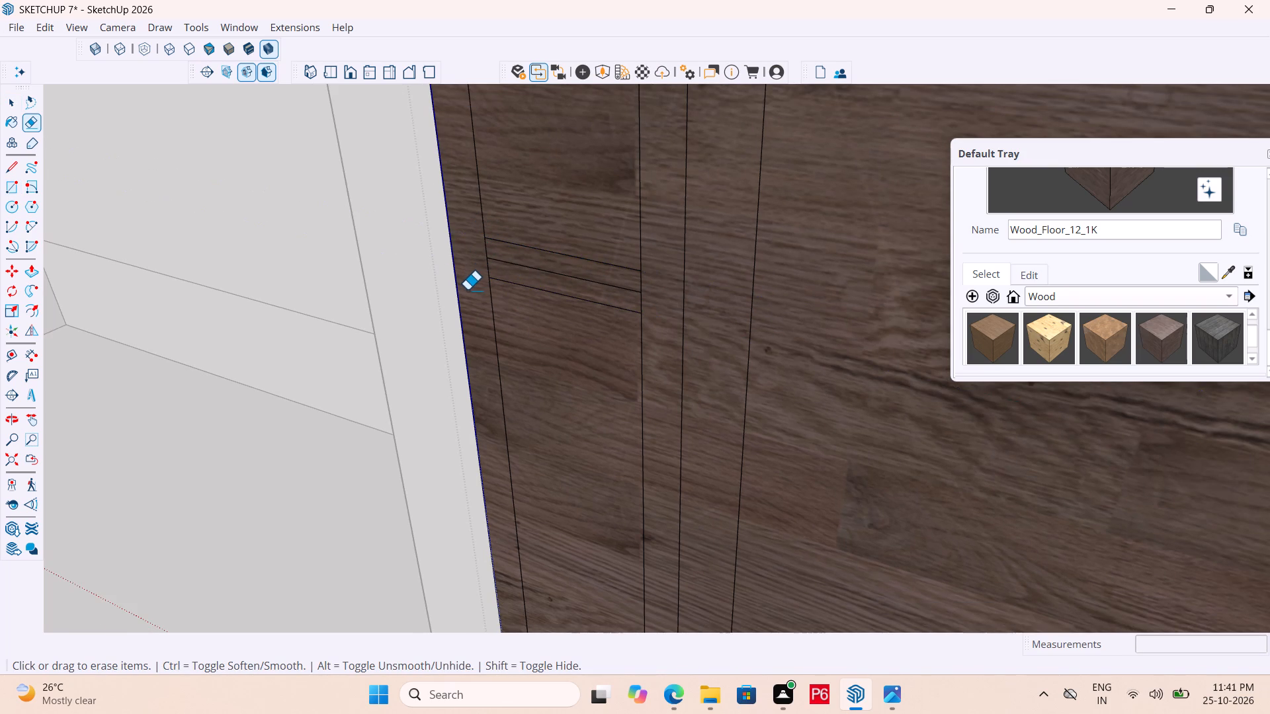
{"action": "key", "text": "ctrl+s"}
{"action": "key", "text": "ctrl+s"}
Erase the original dividing line and the short end edges between the side panel's upper and lower inner outlines.
{"action": "left_click", "coordinate": [548, 271]}
{"action": "scroll", "coordinate": [431, 352], "scroll_direction": "down", "scroll_amount": 4}
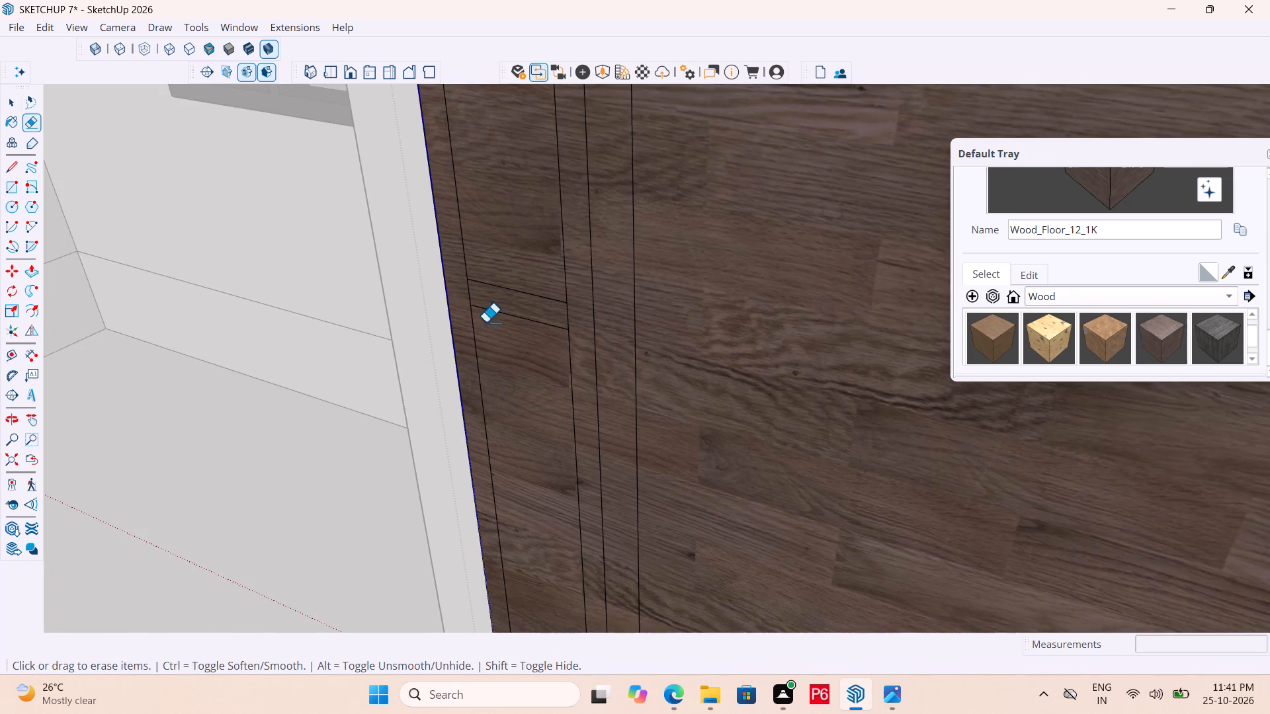
{"action": "scroll", "coordinate": [511, 293], "scroll_direction": "up", "scroll_amount": 5}
{"action": "left_click_drag", "start_coordinate": [452, 288], "coordinate": [437, 285]}
{"action": "left_click_drag", "start_coordinate": [581, 312], "coordinate": [613, 329]}
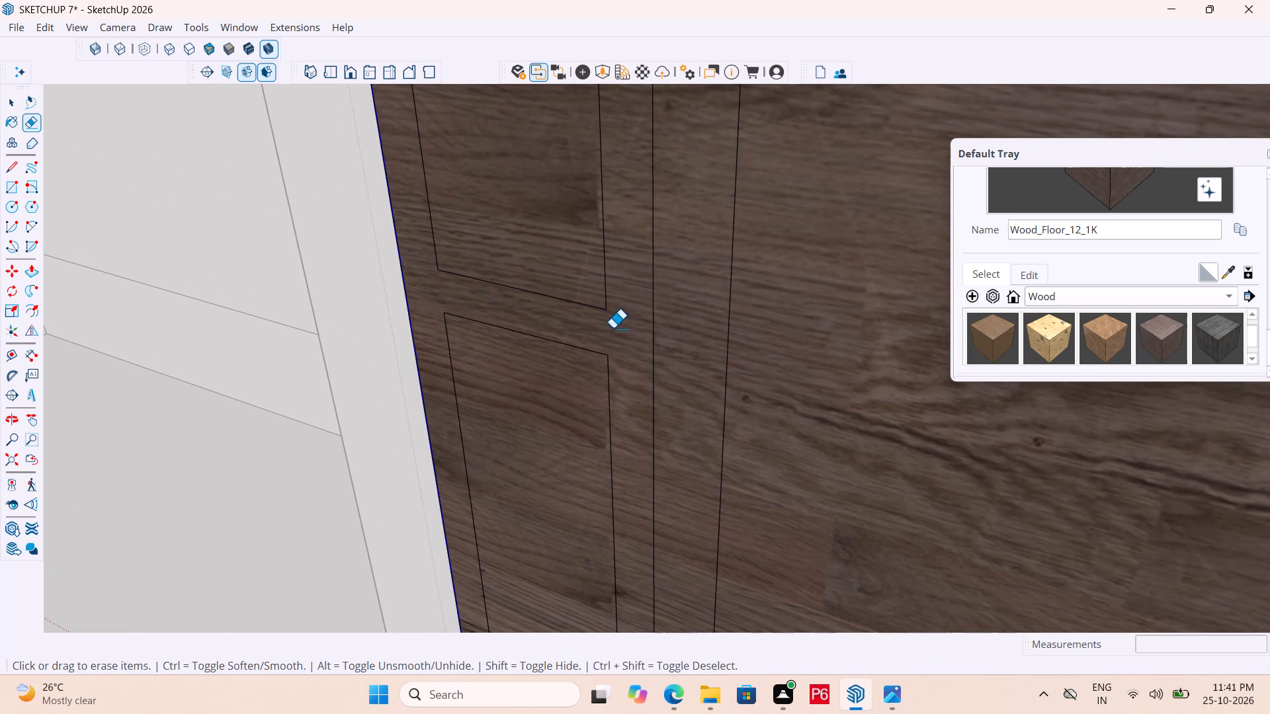
Draw an 8" horizontal line across the side panel's upper inner face, between its long edges.
{"action": "scroll", "coordinate": [558, 326], "scroll_direction": "down", "scroll_amount": 11}
{"action": "scroll", "coordinate": [556, 414], "scroll_direction": "down", "scroll_amount": 5}
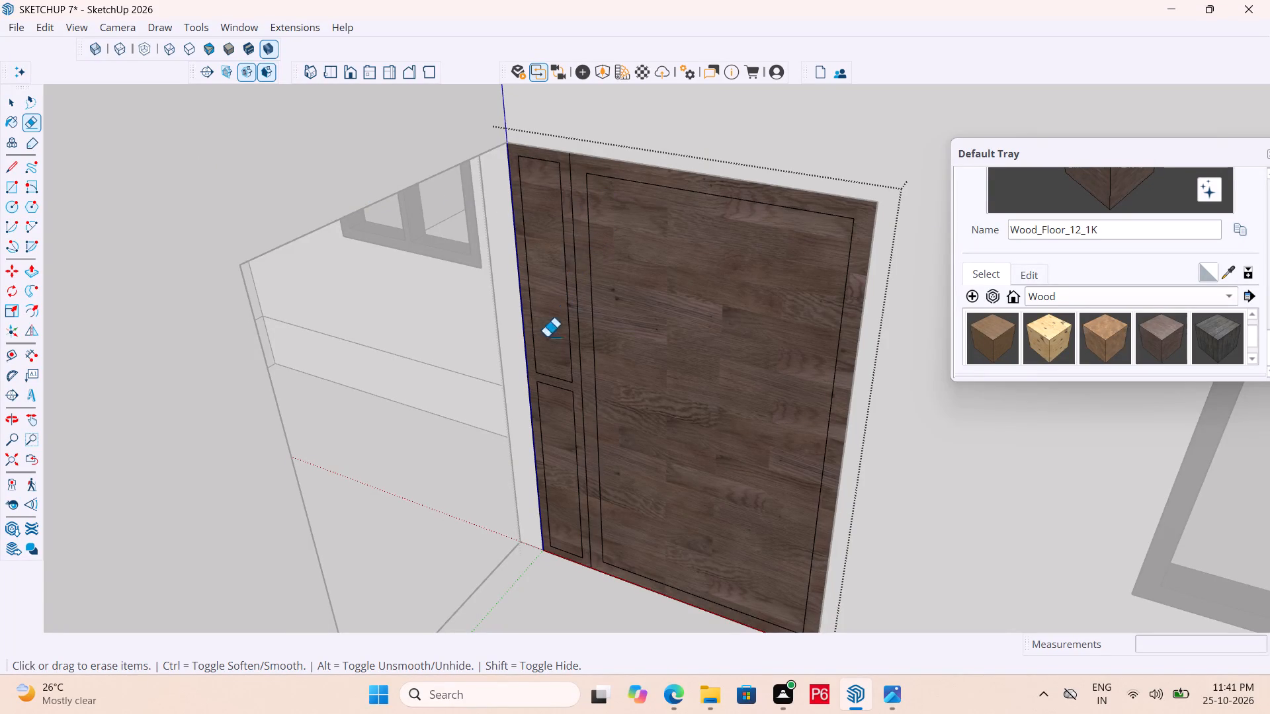
{"action": "key", "text": "l"}
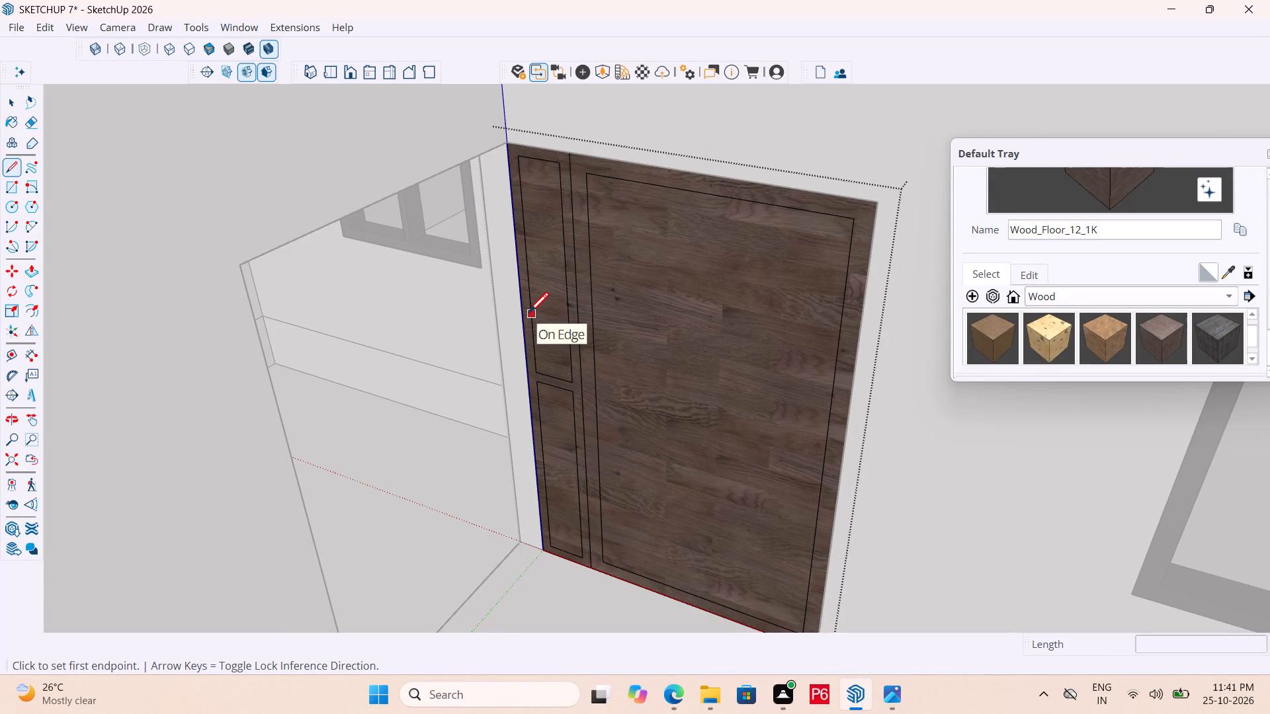
{"action": "left_click", "coordinate": [529, 308]}
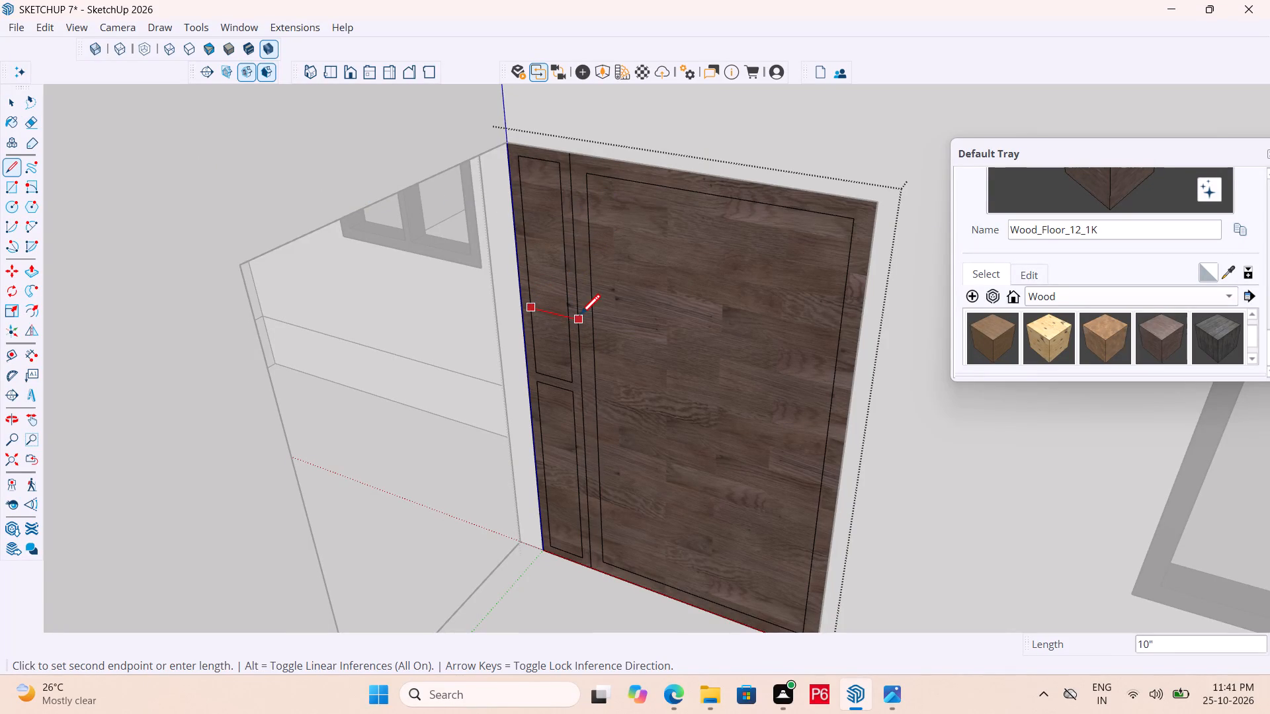
{"action": "left_click", "coordinate": [566, 314]}
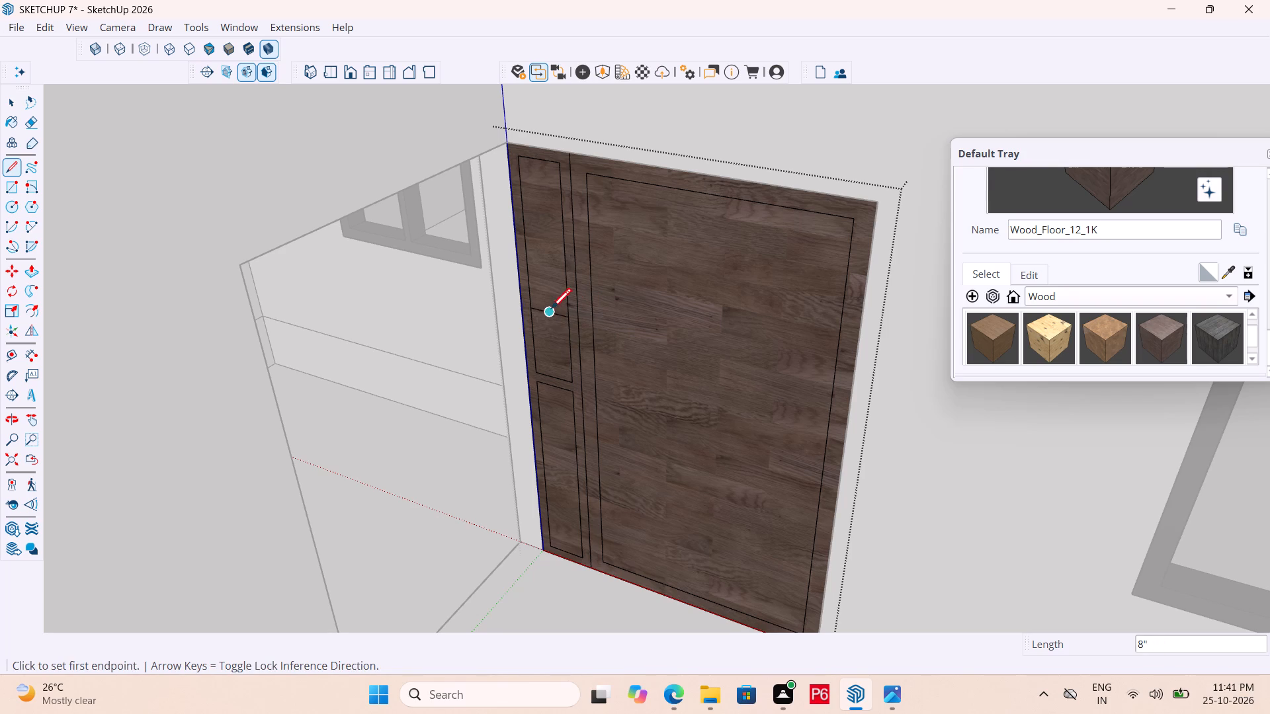
{"action": "key", "text": "space"}
{"action": "scroll", "coordinate": [542, 318], "scroll_direction": "up", "scroll_amount": 5}
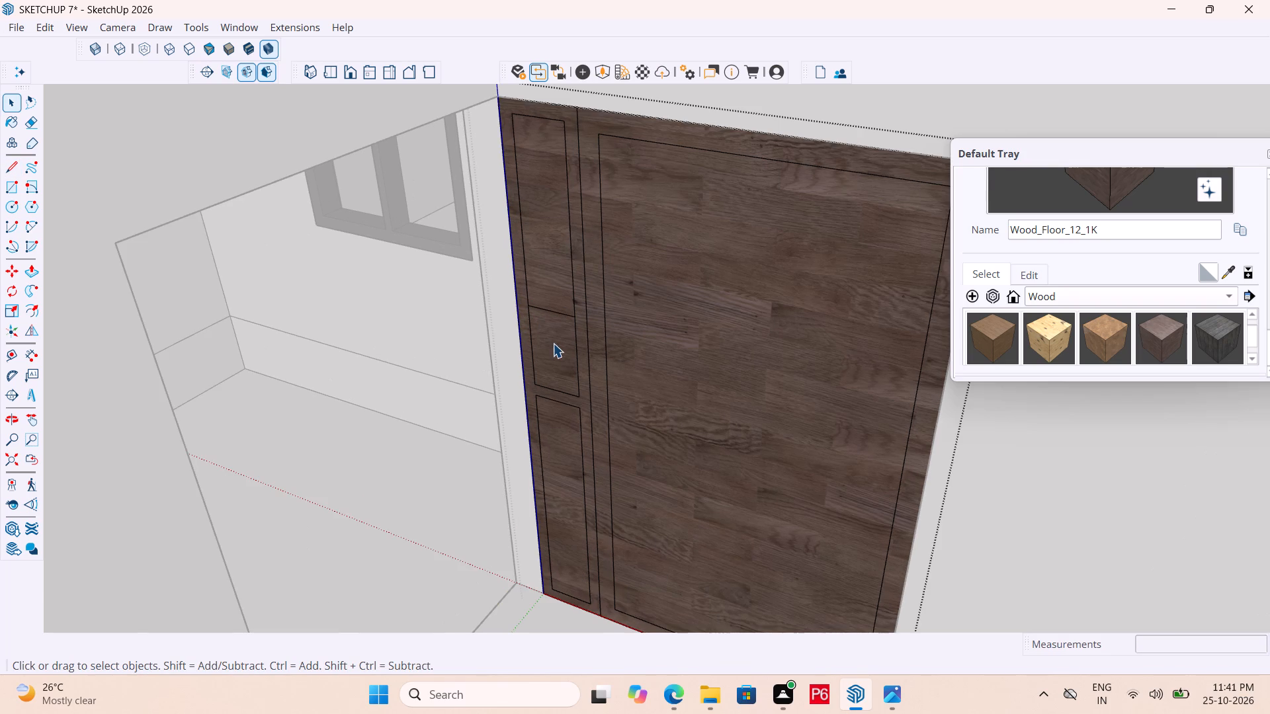
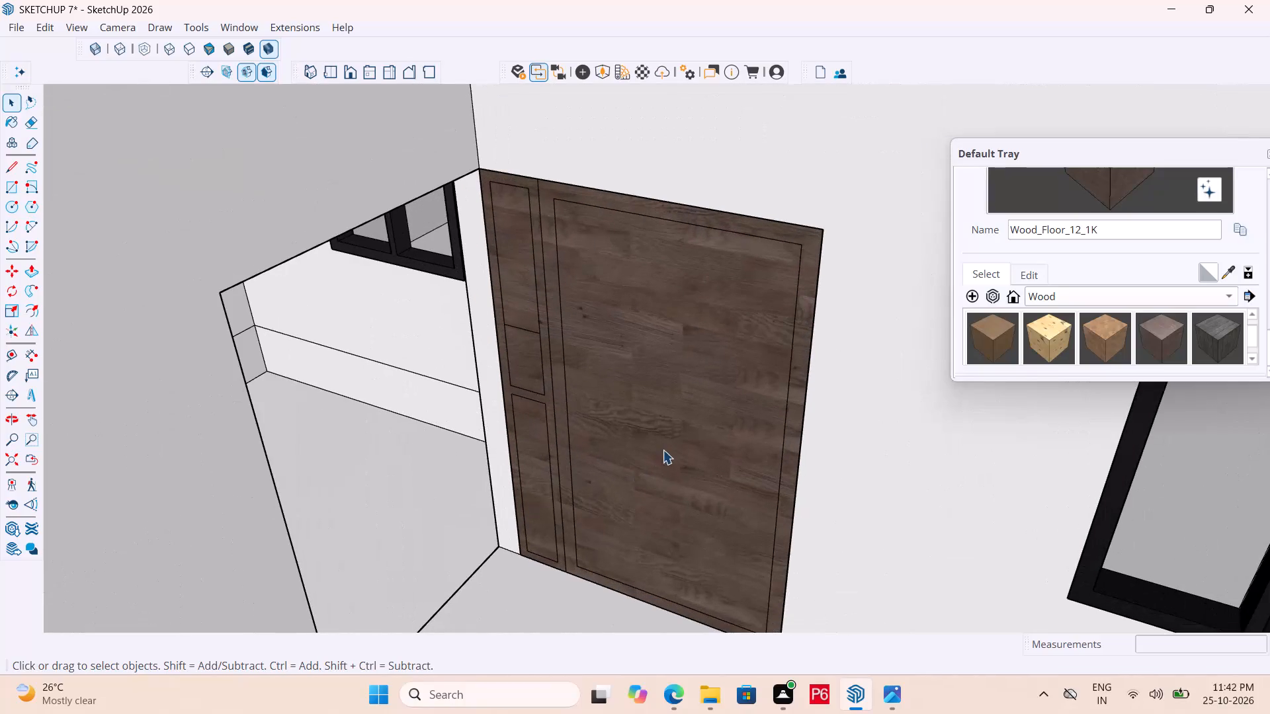
Open the entrance door for editing and copy the 8" line across the side panel's upper inner face 1" upward.
{"action": "scroll", "coordinate": [575, 351], "scroll_direction": "down", "scroll_amount": 2}
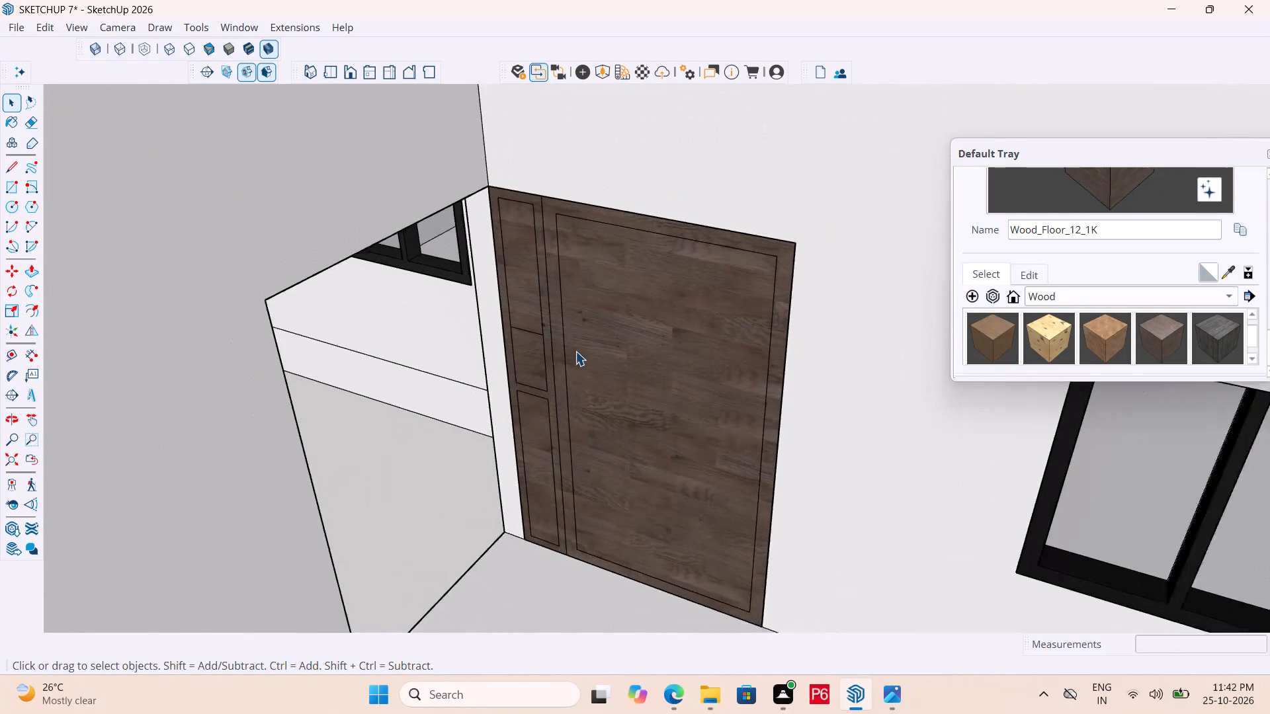
{"action": "scroll", "coordinate": [575, 351], "scroll_direction": "down", "scroll_amount": 4}
{"action": "scroll", "coordinate": [558, 323], "scroll_direction": "up", "scroll_amount": 15}
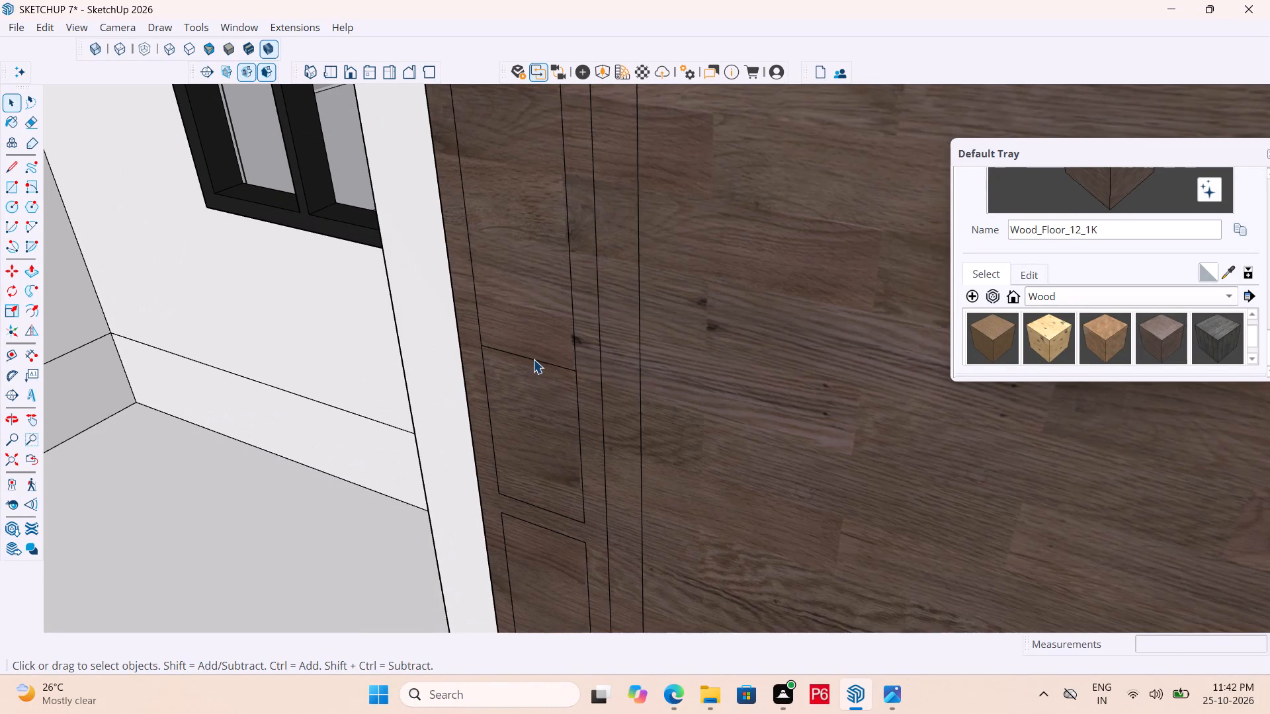
{"action": "left_click", "coordinate": [533, 362]}
{"action": "triple_click", "coordinate": [533, 362]}
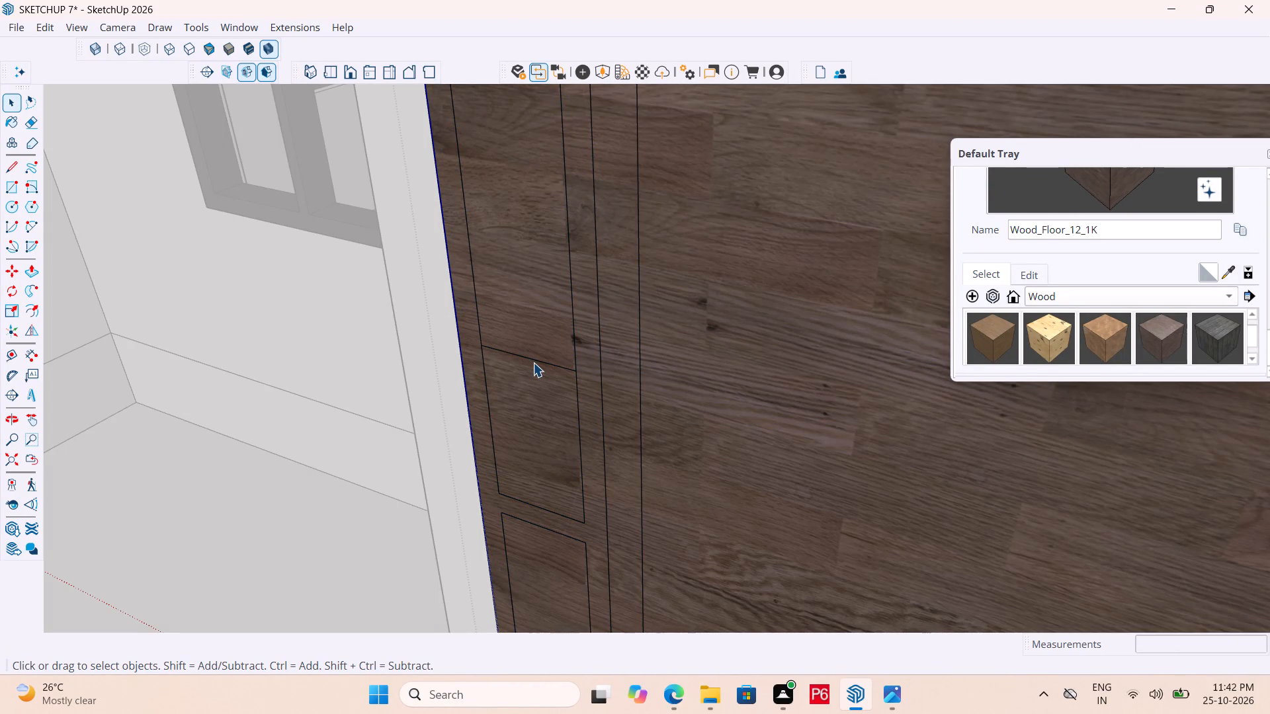
{"action": "left_click", "coordinate": [533, 362]}
{"action": "key", "text": "m"}
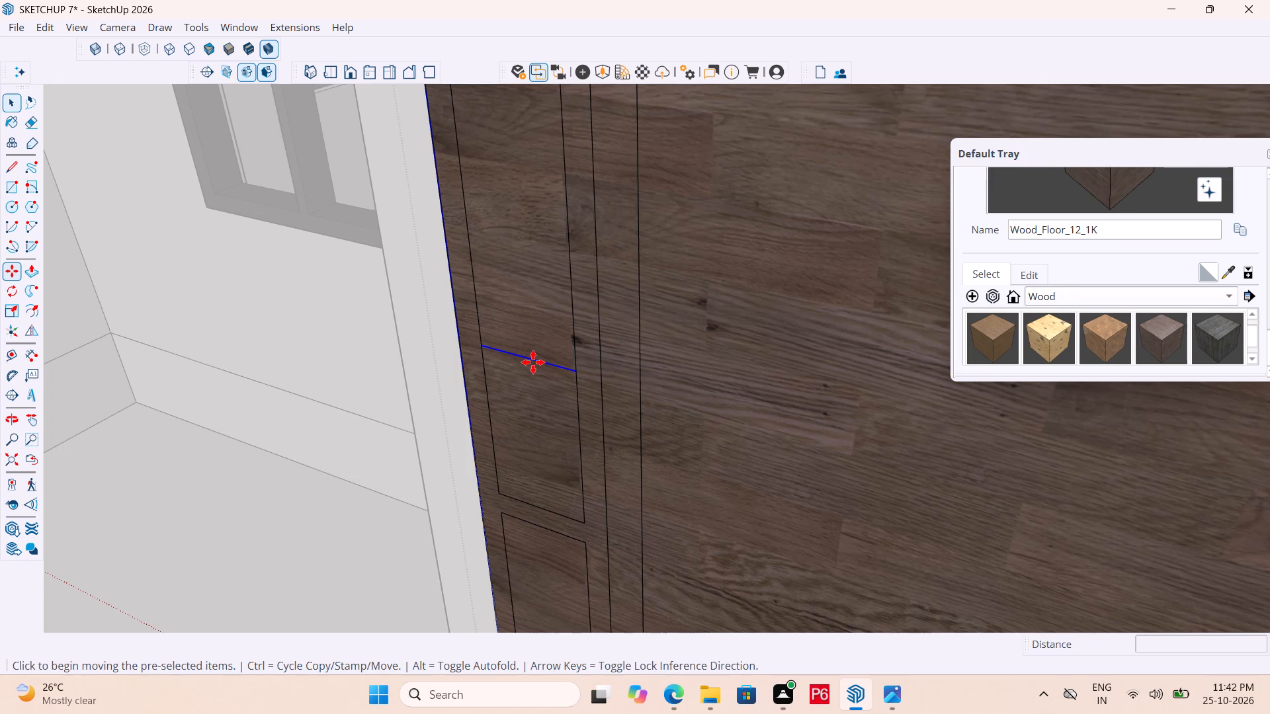
{"action": "left_click", "coordinate": [533, 362]}
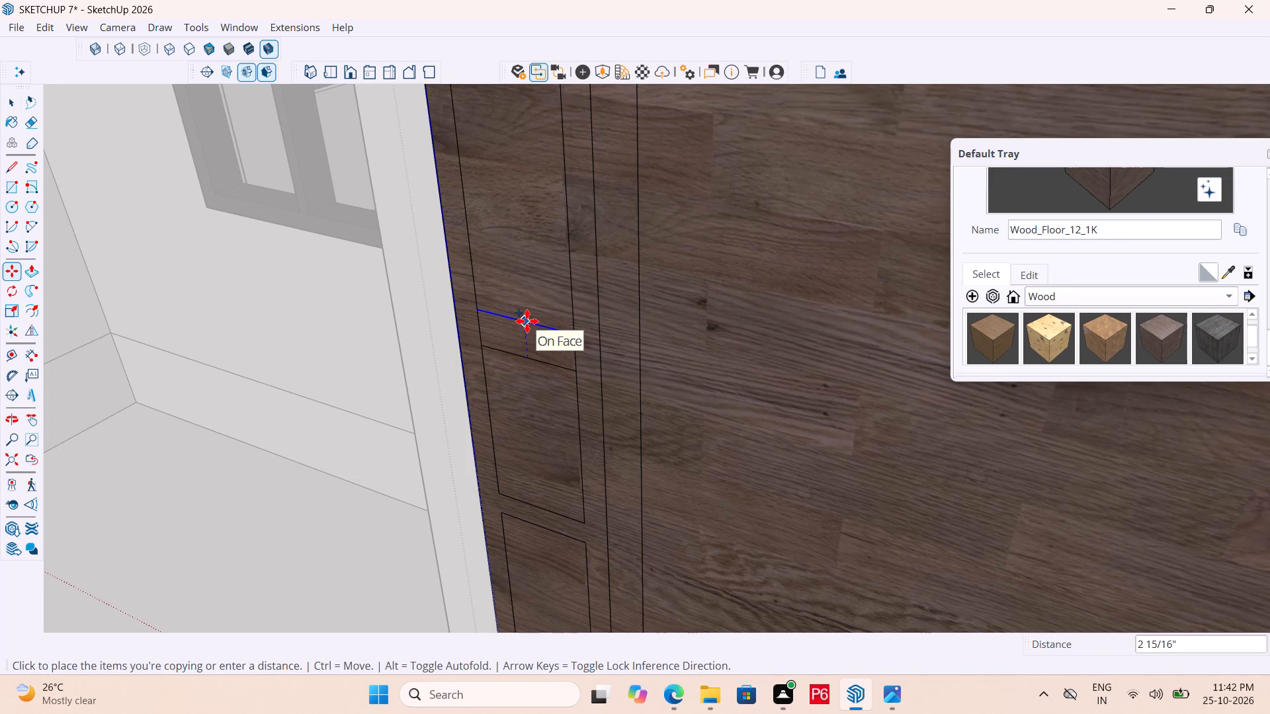
{"action": "type", "text": "6\""}
{"action": "key", "text": "Return"}
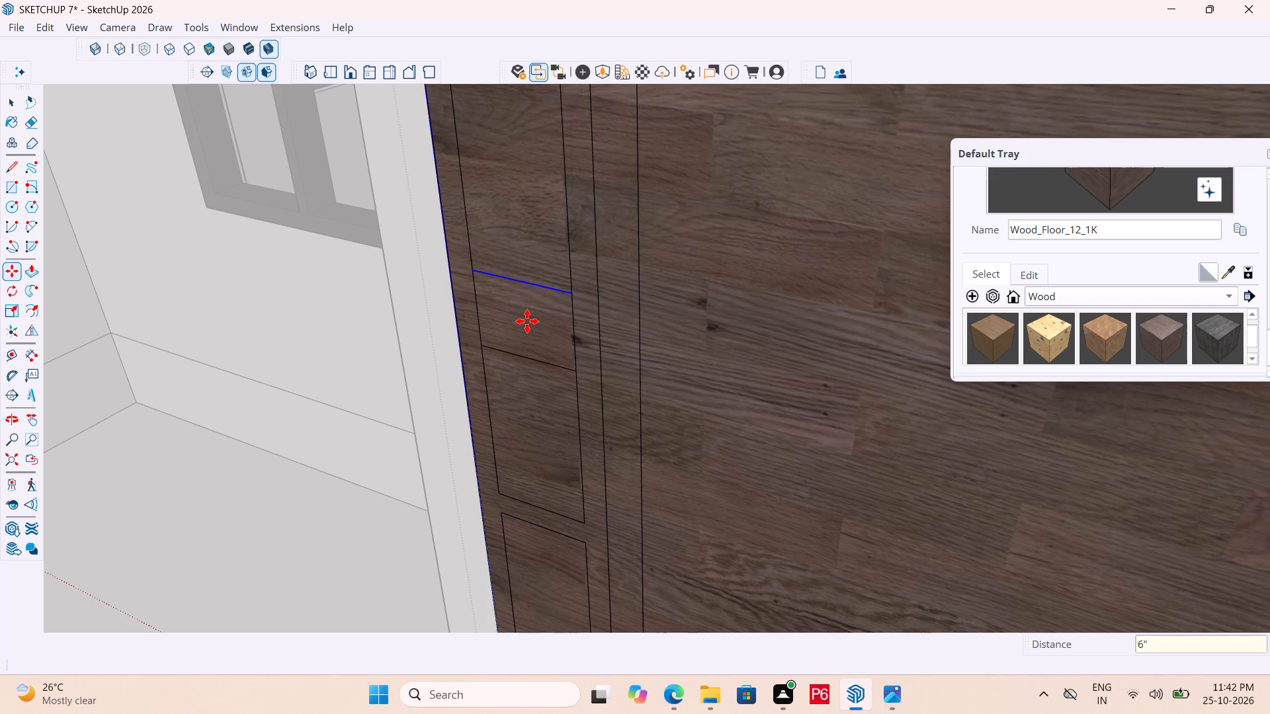
{"action": "key", "text": "ctrl+z"}
{"action": "left_click", "coordinate": [527, 362]}
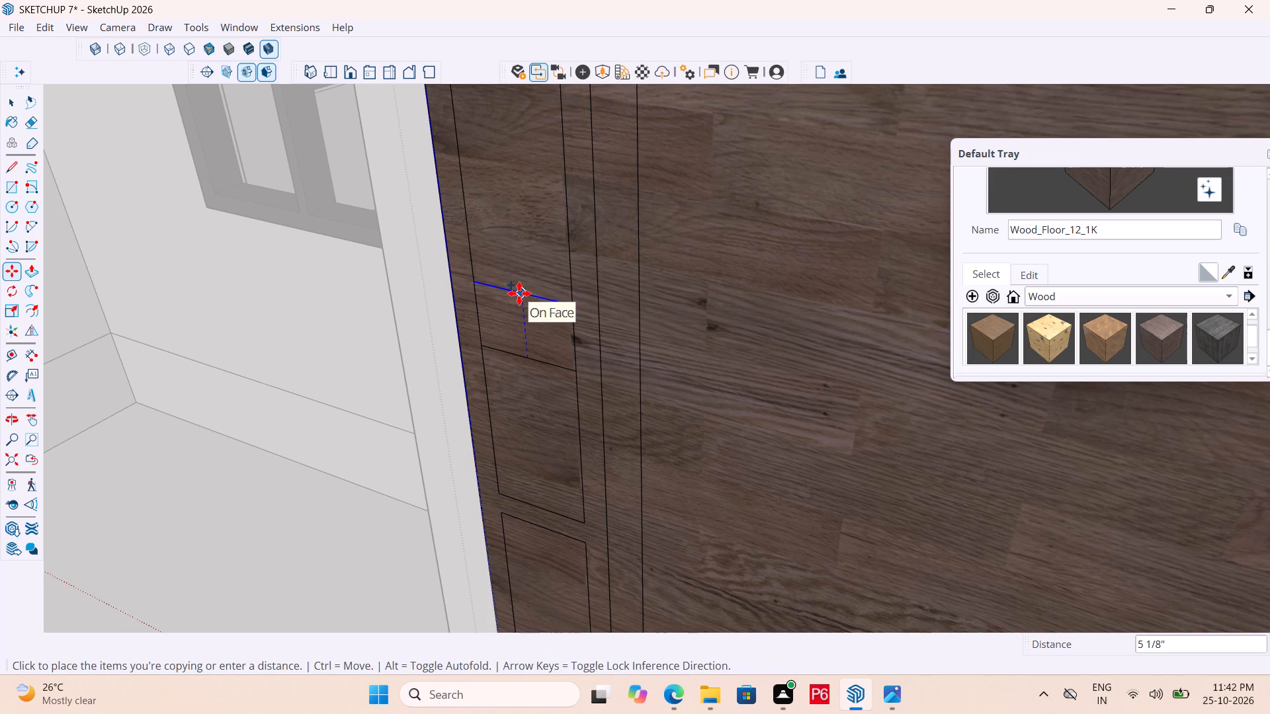
{"action": "type", "text": "1\""}
{"action": "key", "text": "Return"}
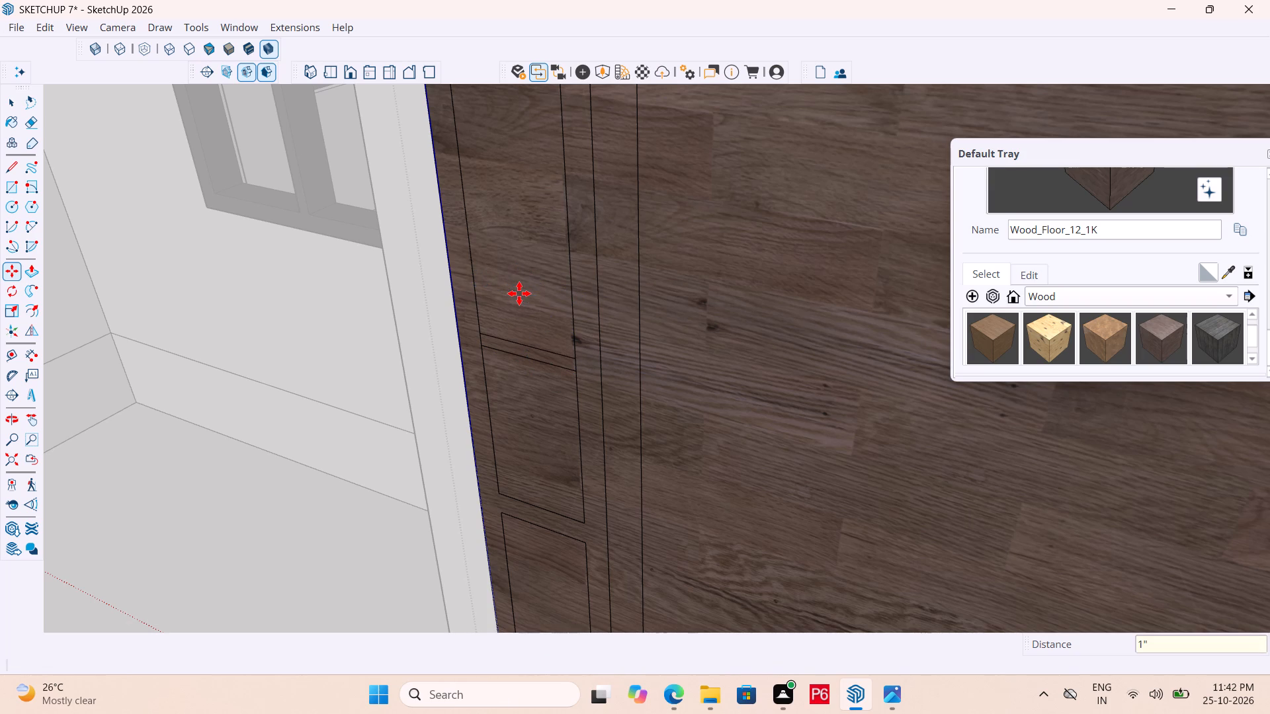
{"action": "key", "text": "space"}
Copy the pair of 1"-spaced lines about 1' 5" up the side panel's upper inner face and save the model.
{"action": "scroll", "coordinate": [570, 369], "scroll_direction": "up", "scroll_amount": 2}
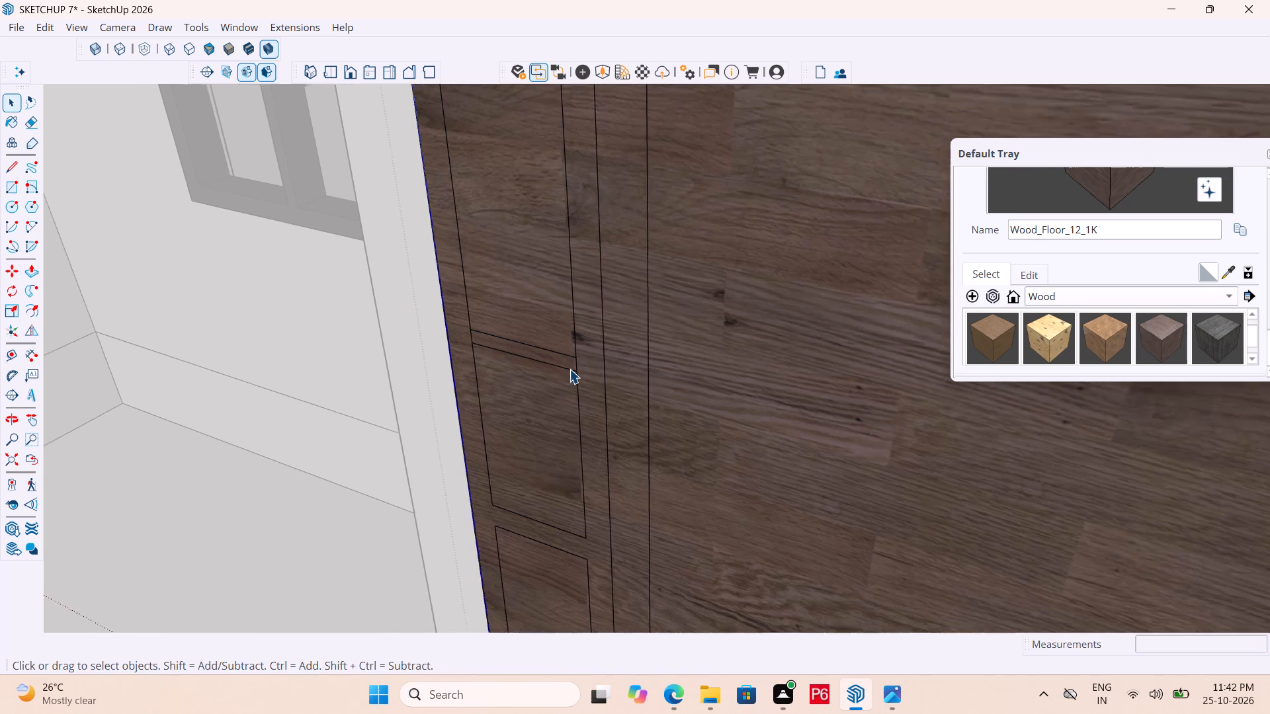
{"action": "scroll", "coordinate": [570, 369], "scroll_direction": "up", "scroll_amount": 2}
{"action": "left_click", "coordinate": [570, 369]}
{"action": "left_click", "coordinate": [565, 351], "text": "ctrl"}
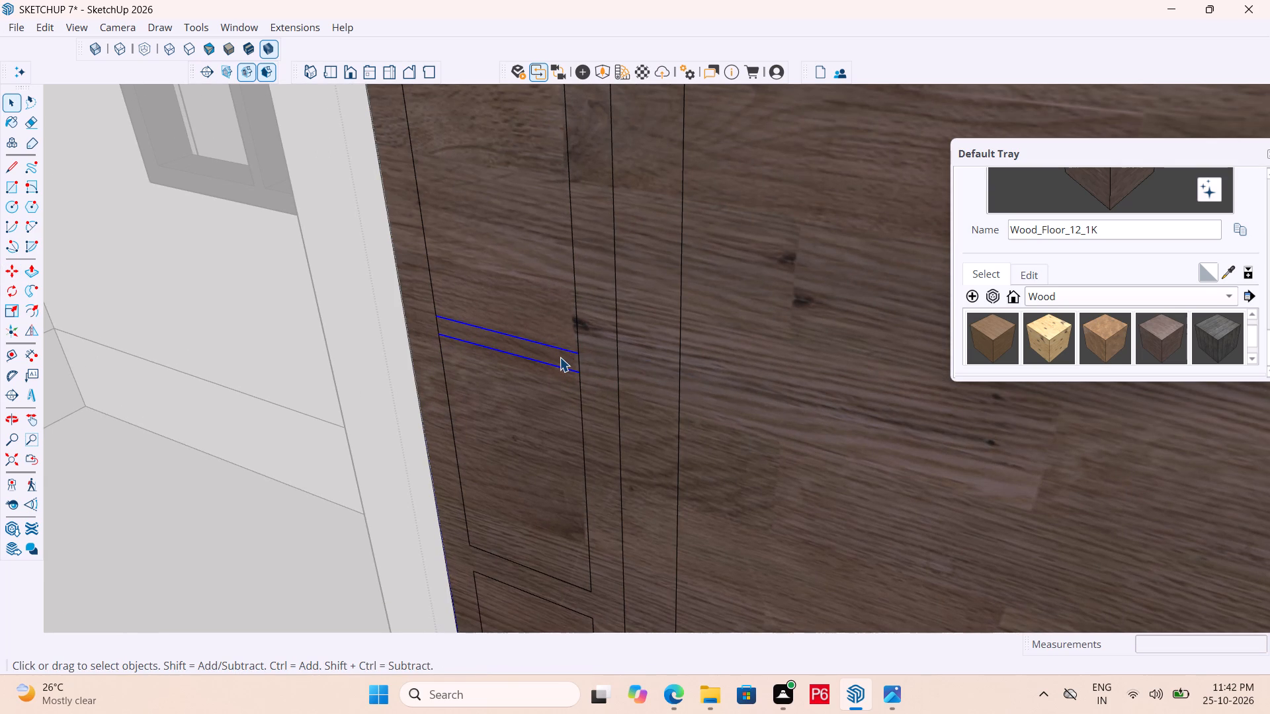
{"action": "key", "text": "m"}
{"action": "left_click", "coordinate": [581, 374]}
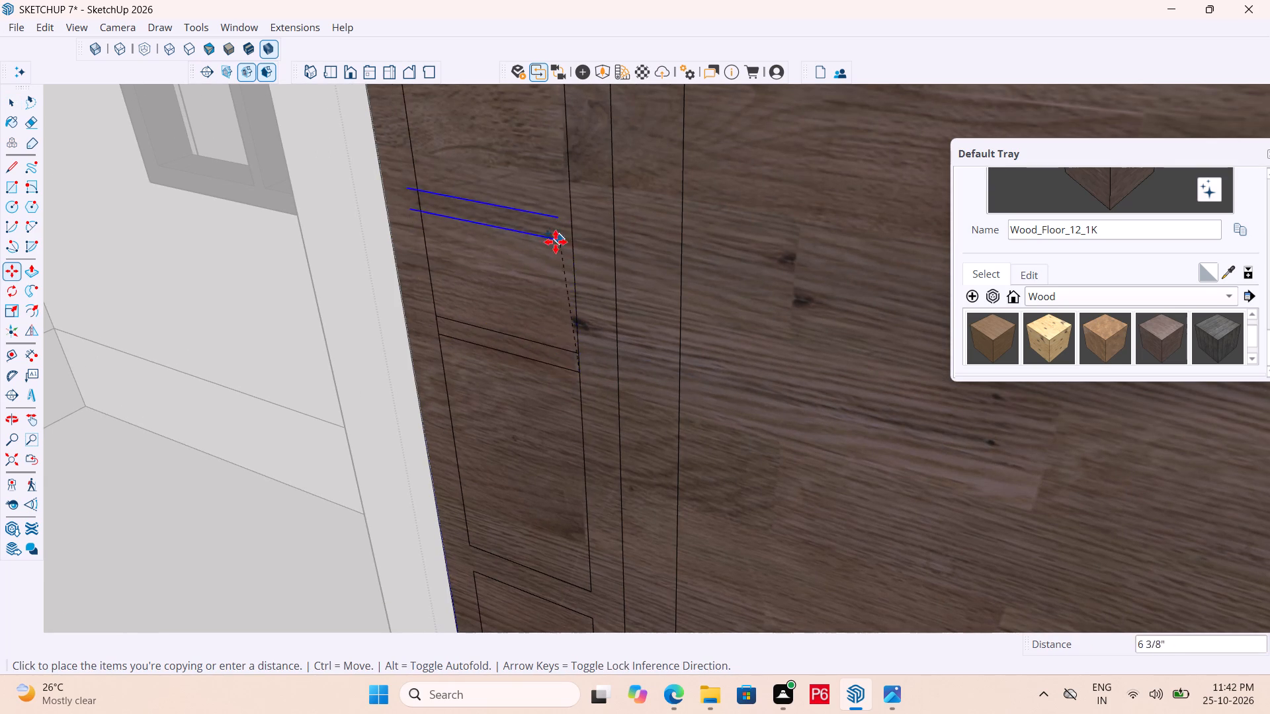
{"action": "scroll", "coordinate": [562, 336], "scroll_direction": "down", "scroll_amount": 6}
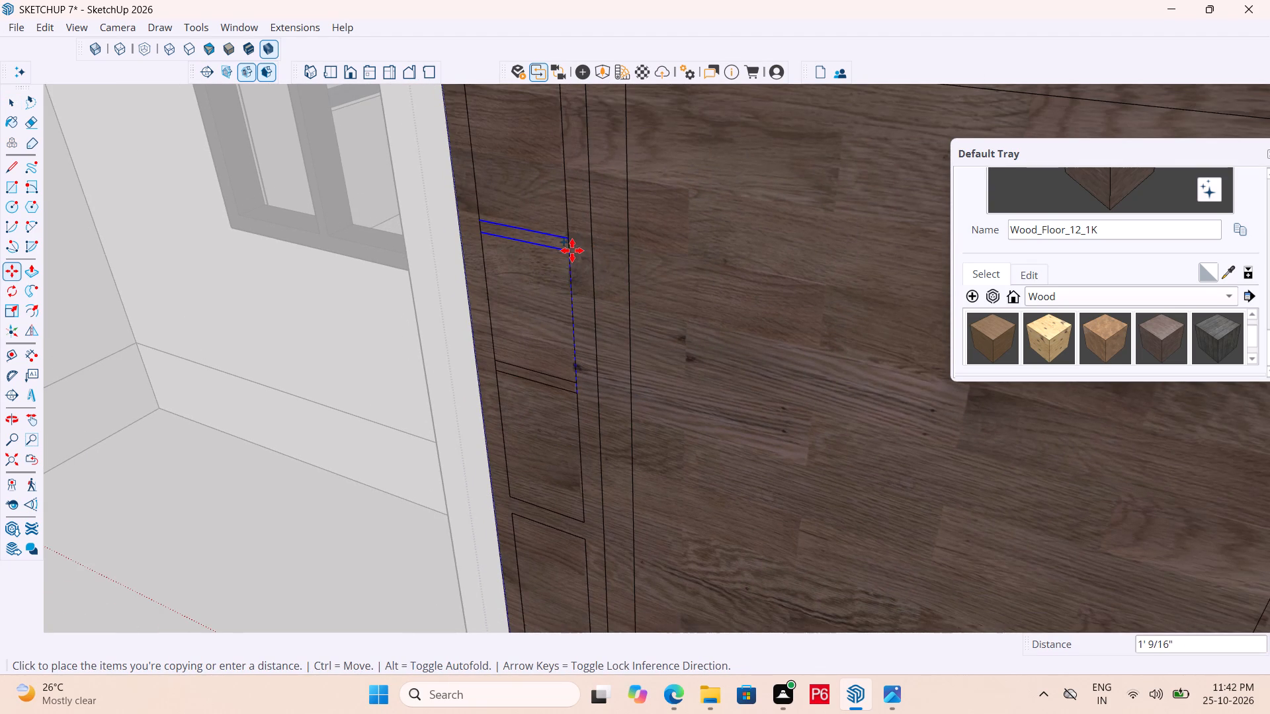
{"action": "scroll", "coordinate": [539, 294], "scroll_direction": "down", "scroll_amount": 3}
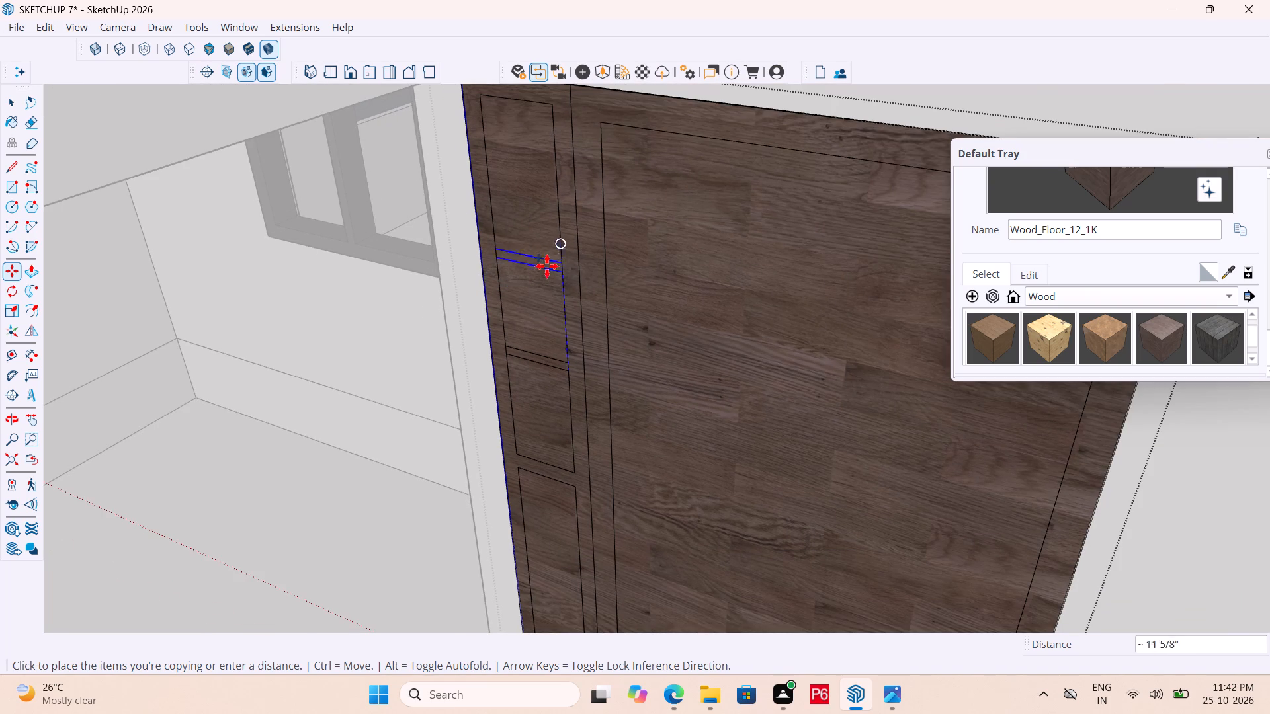
{"action": "left_click", "coordinate": [554, 222]}
{"action": "key", "text": "ctrl+s"}
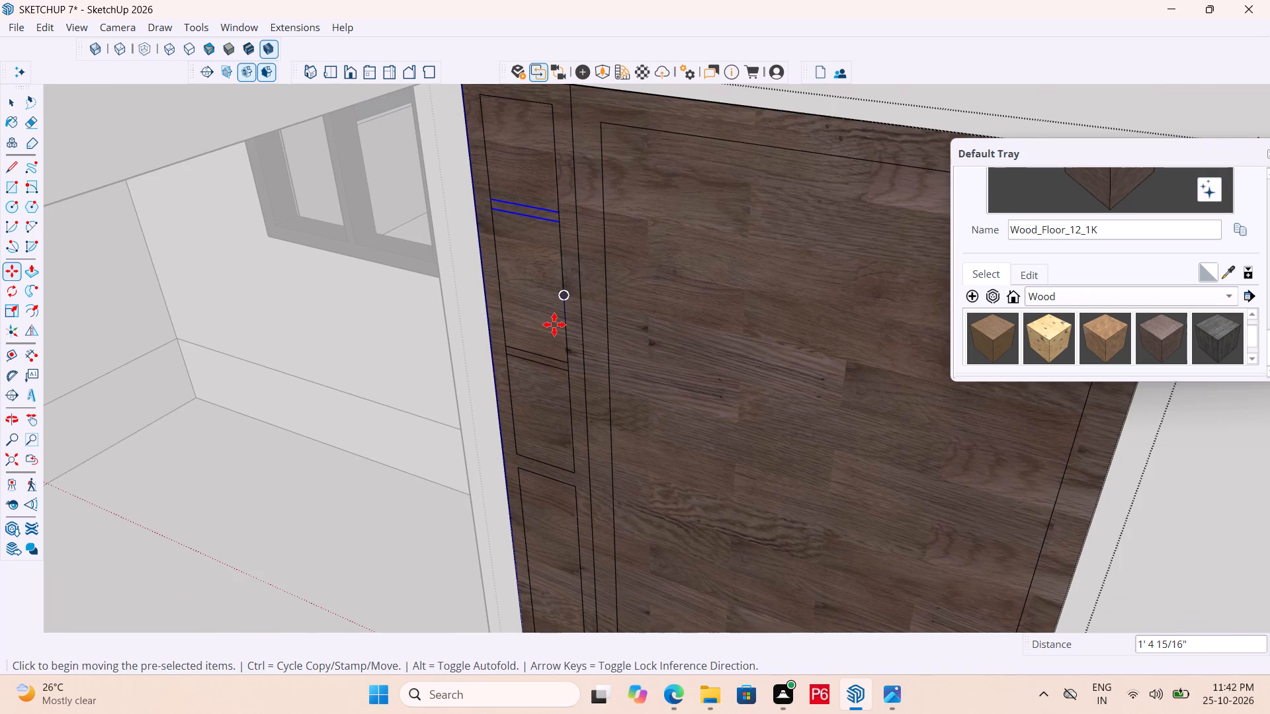
{"action": "key", "text": "ctrl+s"}
{"action": "key", "text": "space"}
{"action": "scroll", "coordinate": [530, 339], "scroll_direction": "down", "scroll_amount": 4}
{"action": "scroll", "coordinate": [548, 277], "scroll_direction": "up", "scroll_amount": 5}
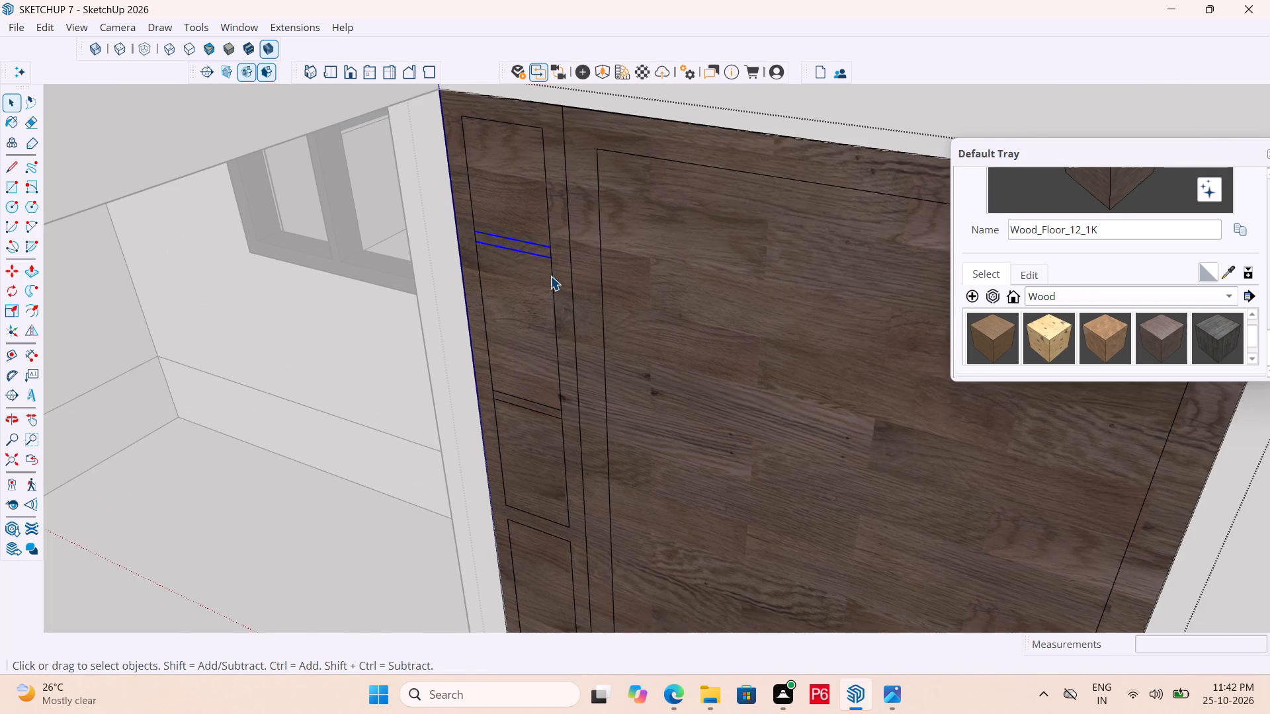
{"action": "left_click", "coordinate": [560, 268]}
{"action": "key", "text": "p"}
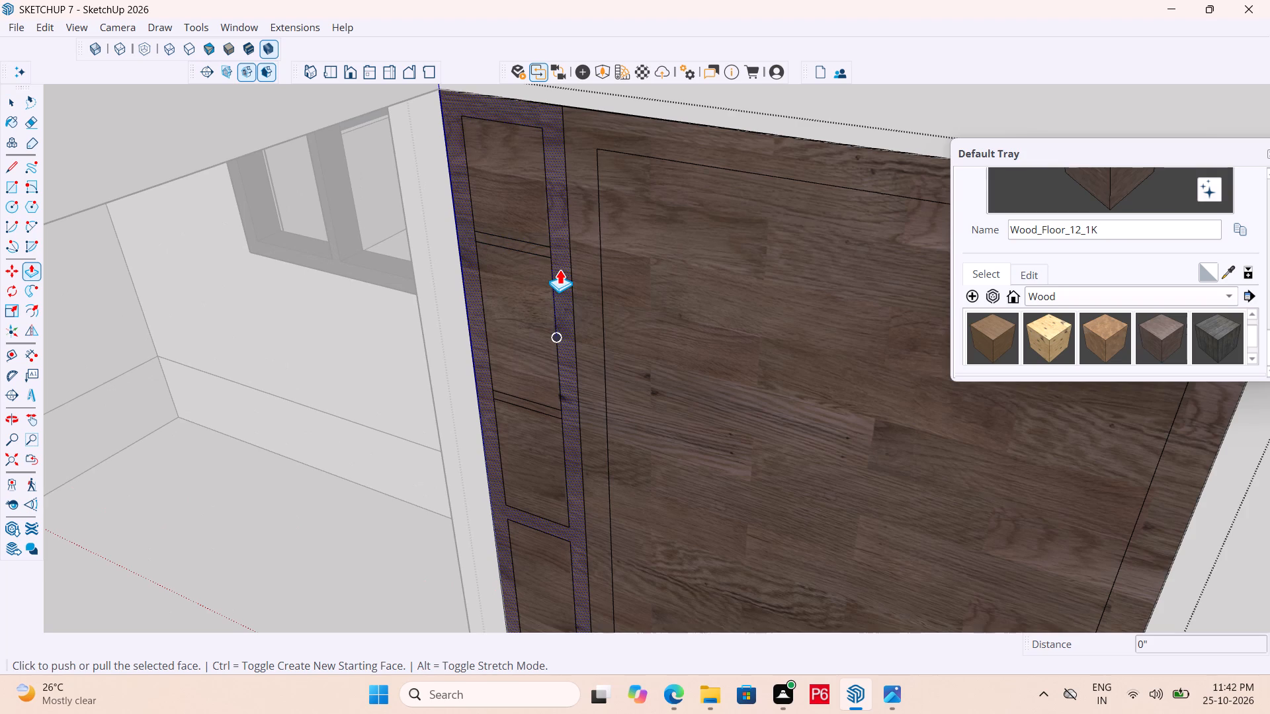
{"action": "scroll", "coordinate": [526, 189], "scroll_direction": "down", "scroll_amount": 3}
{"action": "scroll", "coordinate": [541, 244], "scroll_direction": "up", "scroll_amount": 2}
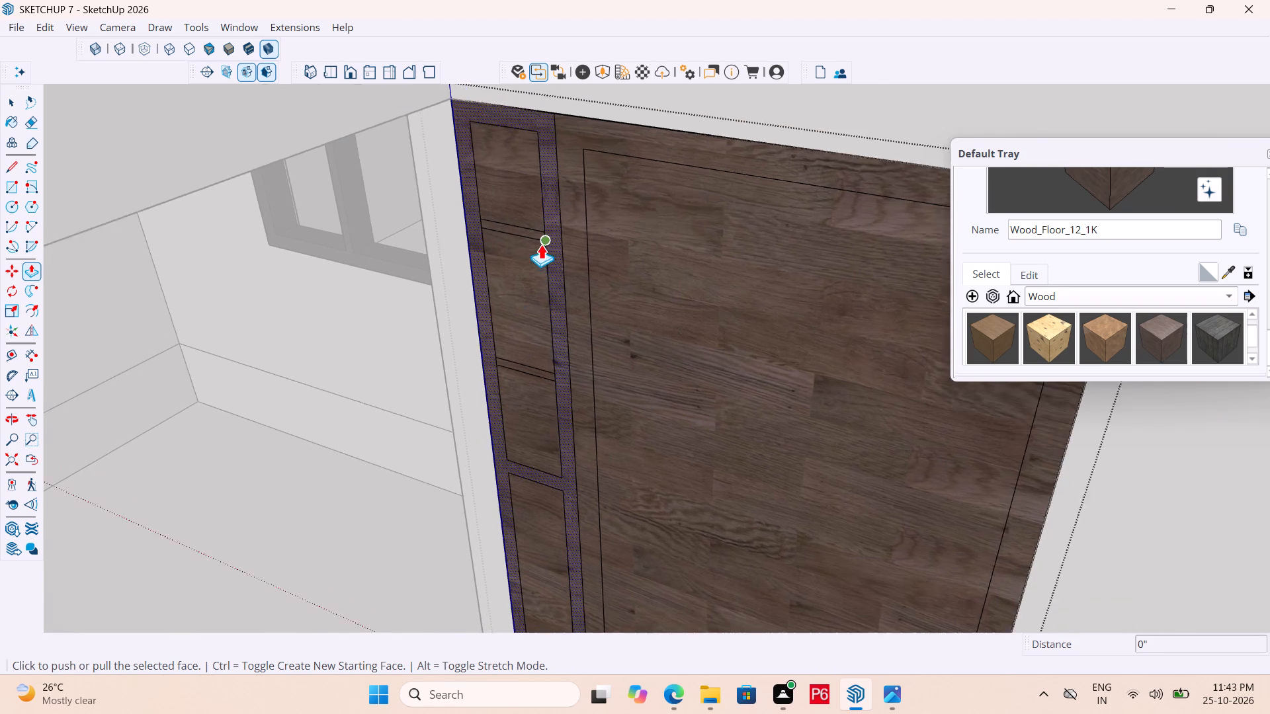
Erase the short end edges between the two copied lines near the top of the side panel.
{"action": "scroll", "coordinate": [541, 244], "scroll_direction": "up", "scroll_amount": 7}
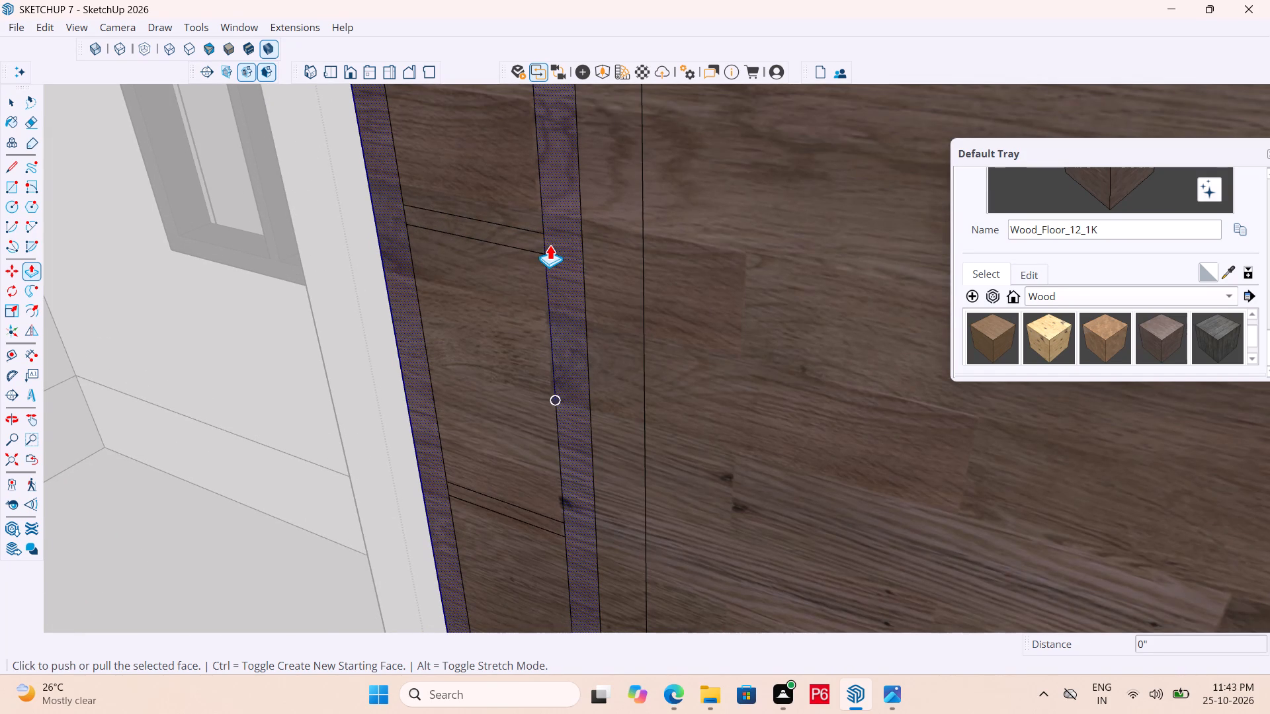
{"action": "scroll", "coordinate": [550, 245], "scroll_direction": "up", "scroll_amount": 3}
{"action": "key", "text": "e"}
{"action": "left_click", "coordinate": [551, 243]}
{"action": "left_click_drag", "start_coordinate": [541, 241], "coordinate": [533, 239]}
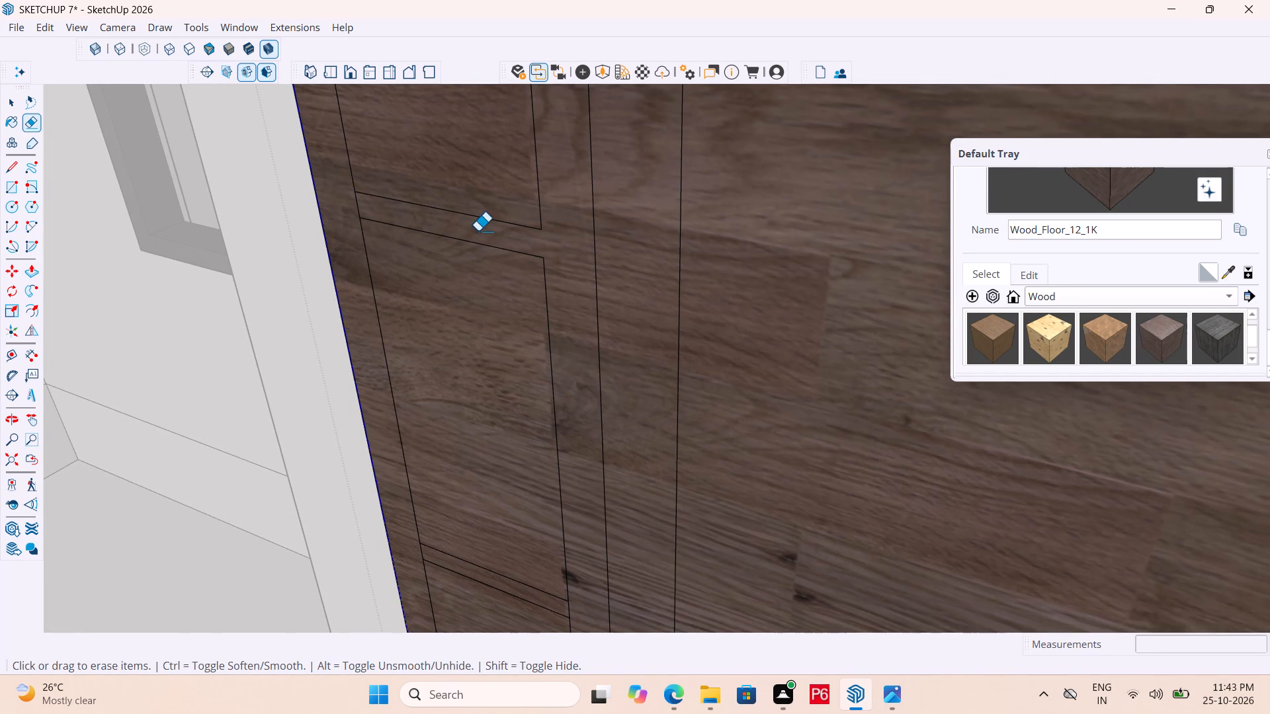
{"action": "left_click", "coordinate": [353, 206]}
{"action": "left_click_drag", "start_coordinate": [357, 205], "coordinate": [362, 206]}
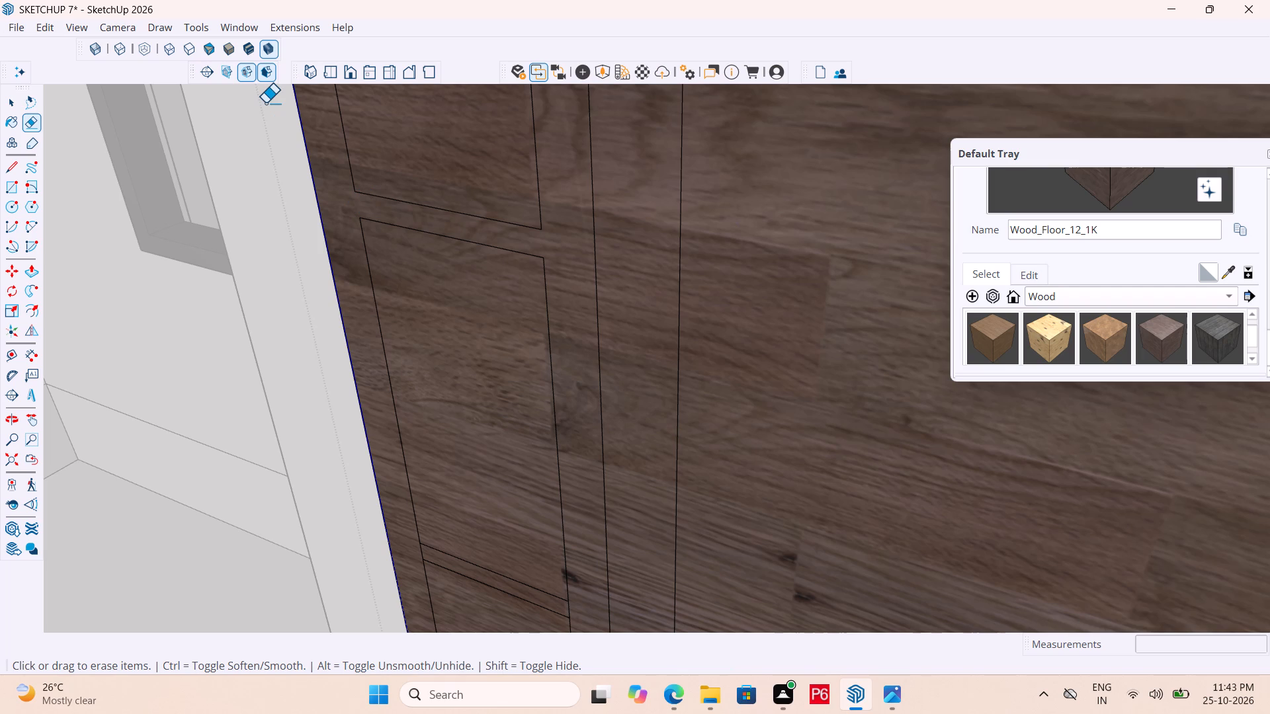
Draw an 8" horizontal line across the side panel's lower inner face, between its long edges.
{"action": "scroll", "coordinate": [423, 202], "scroll_direction": "down", "scroll_amount": 6}
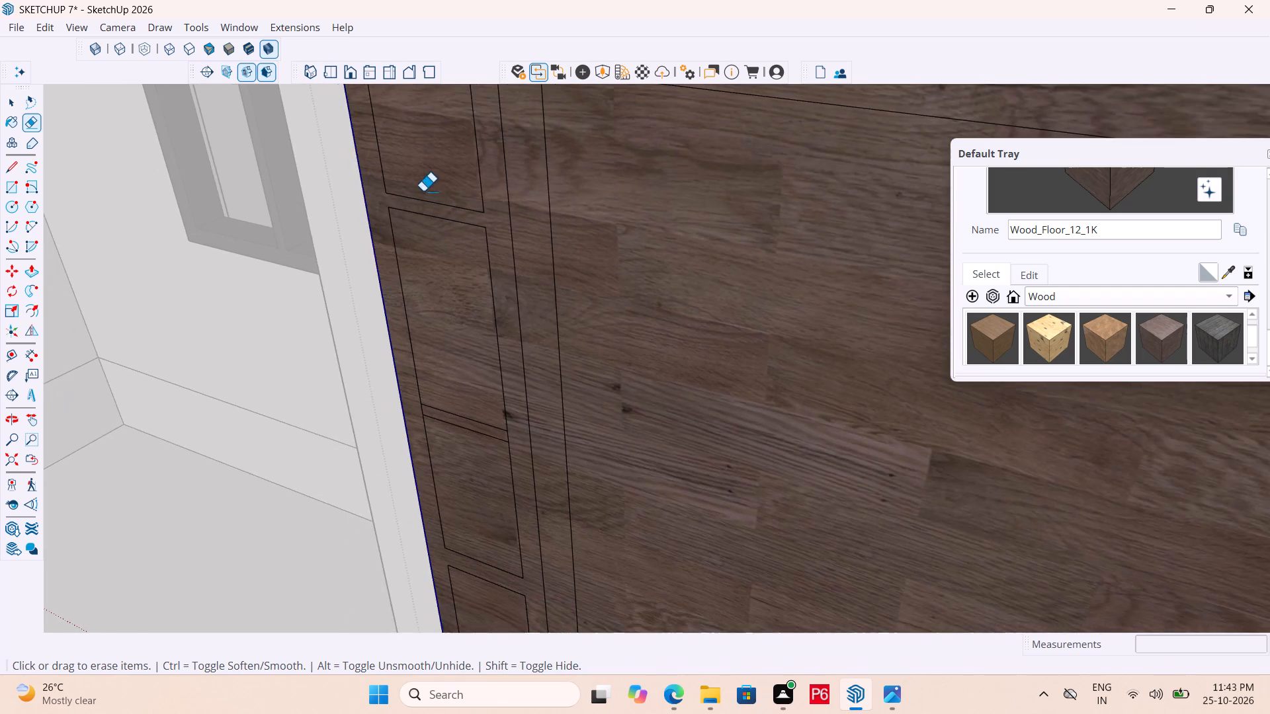
{"action": "scroll", "coordinate": [423, 192], "scroll_direction": "down", "scroll_amount": 1}
{"action": "scroll", "coordinate": [538, 200], "scroll_direction": "down", "scroll_amount": 6}
{"action": "scroll", "coordinate": [669, 257], "scroll_direction": "down", "scroll_amount": 5}
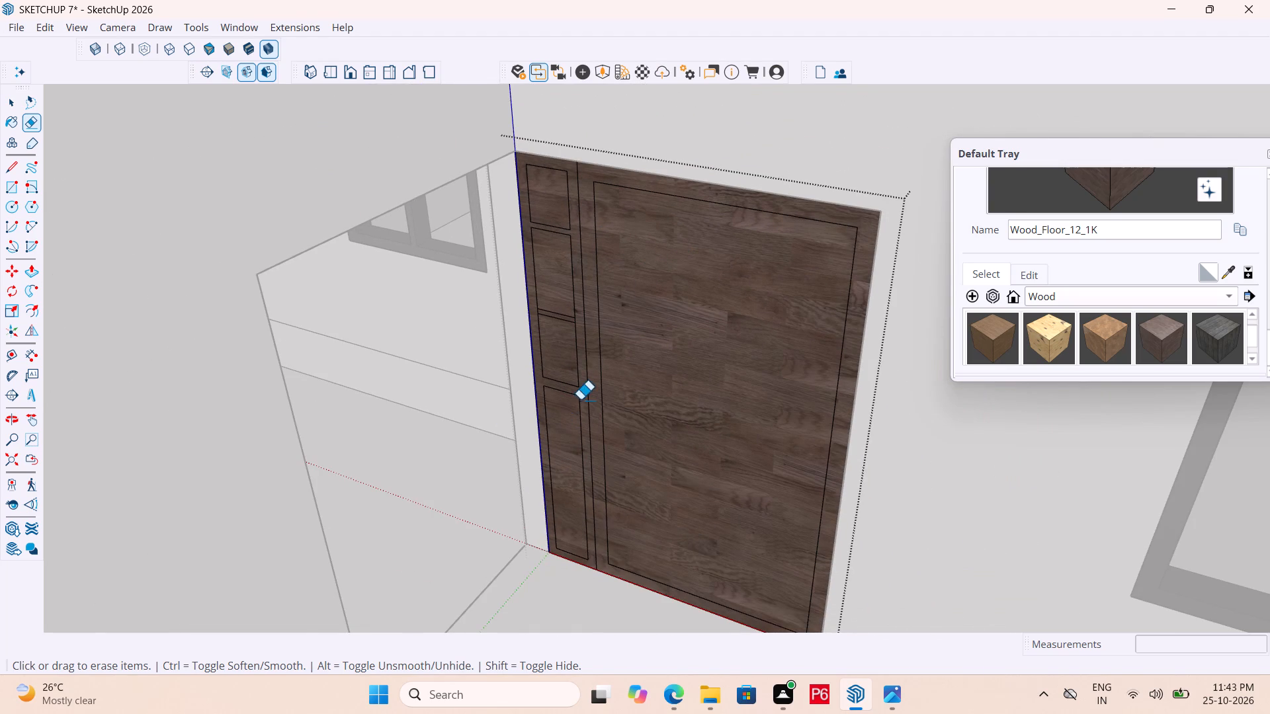
{"action": "scroll", "coordinate": [574, 488], "scroll_direction": "up", "scroll_amount": 1}
{"action": "middle_click_drag", "start_coordinate": [574, 508], "coordinate": [585, 485]}
{"action": "scroll", "coordinate": [572, 470], "scroll_direction": "up", "scroll_amount": 4}
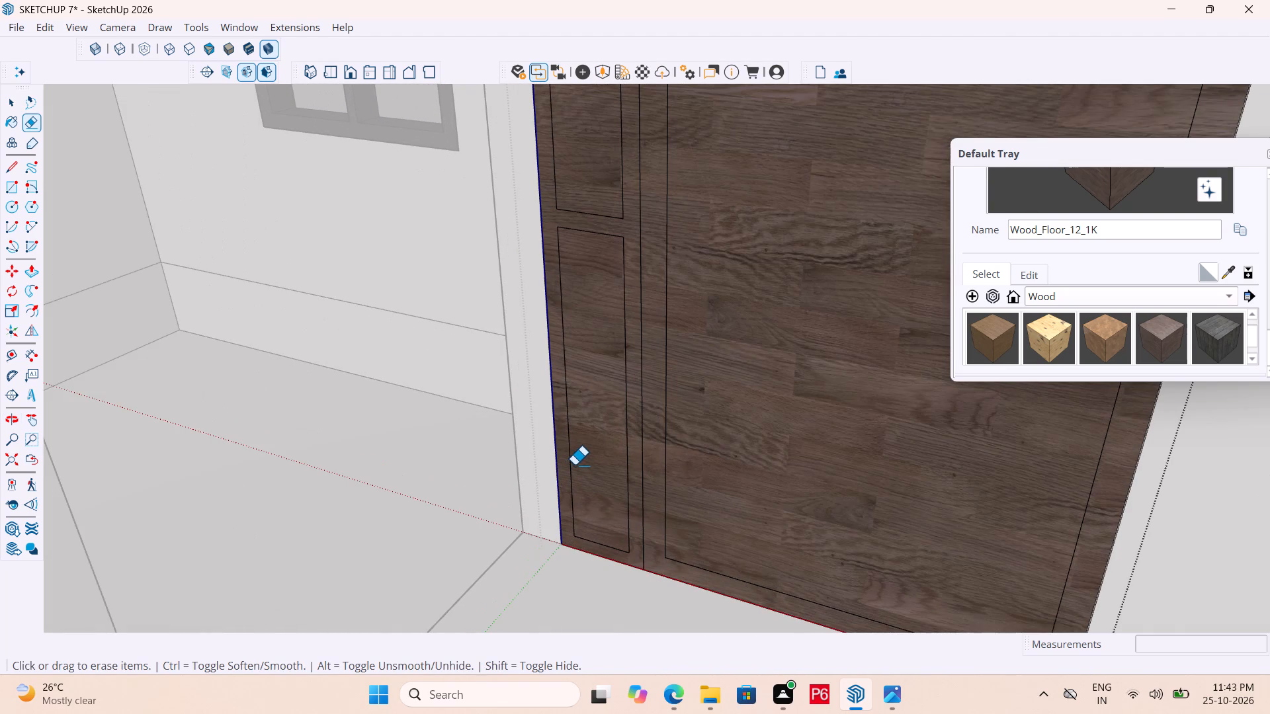
{"action": "key", "text": "l"}
{"action": "left_click_drag", "start_coordinate": [568, 393], "coordinate": [577, 394]}
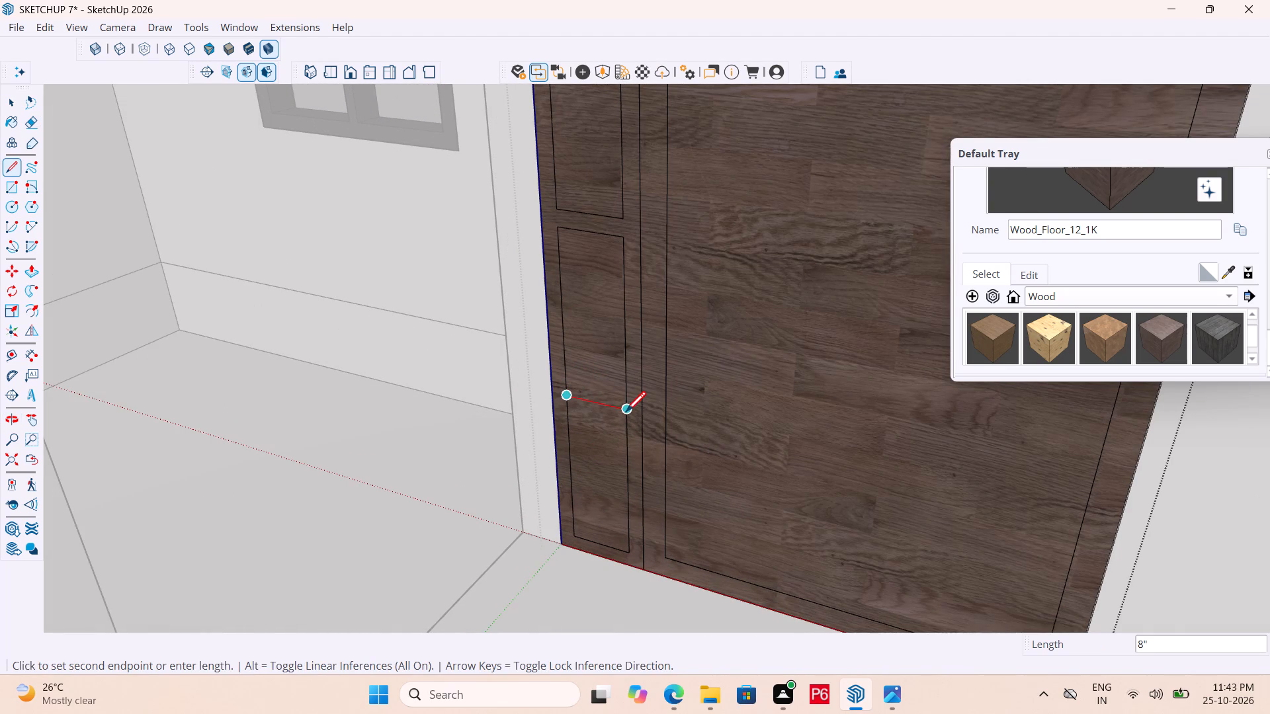
{"action": "left_click", "coordinate": [625, 412]}
{"action": "key", "text": "space"}
Draw a second parallel 8" line just below the one across the side panel's lower inner face.
{"action": "key", "text": "l"}
{"action": "scroll", "coordinate": [576, 431], "scroll_direction": "up", "scroll_amount": 3}
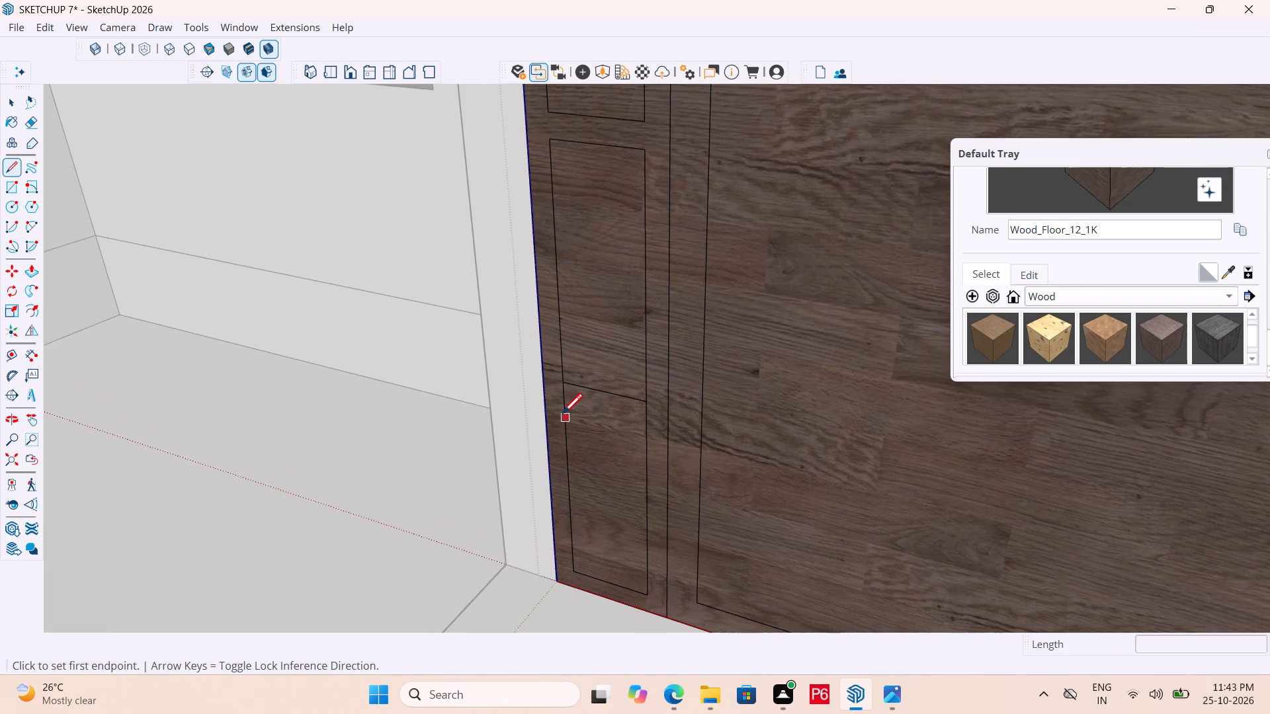
{"action": "scroll", "coordinate": [562, 414], "scroll_direction": "up", "scroll_amount": 4}
{"action": "left_click", "coordinate": [562, 392]}
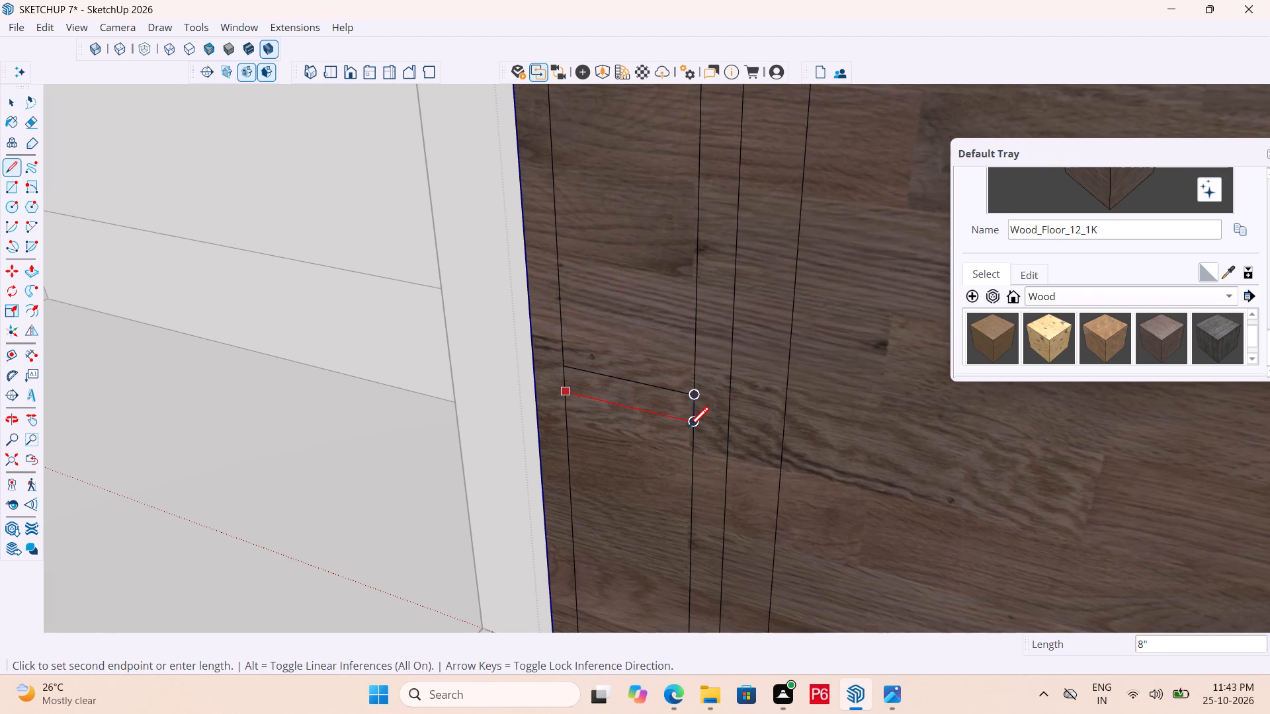
{"action": "left_click", "coordinate": [691, 429]}
{"action": "key", "text": "space"}
Erase the short end edges between the two lines on the side panel's lower inner face and save the model.
{"action": "key", "text": "e"}
{"action": "left_click_drag", "start_coordinate": [562, 384], "coordinate": [572, 384]}
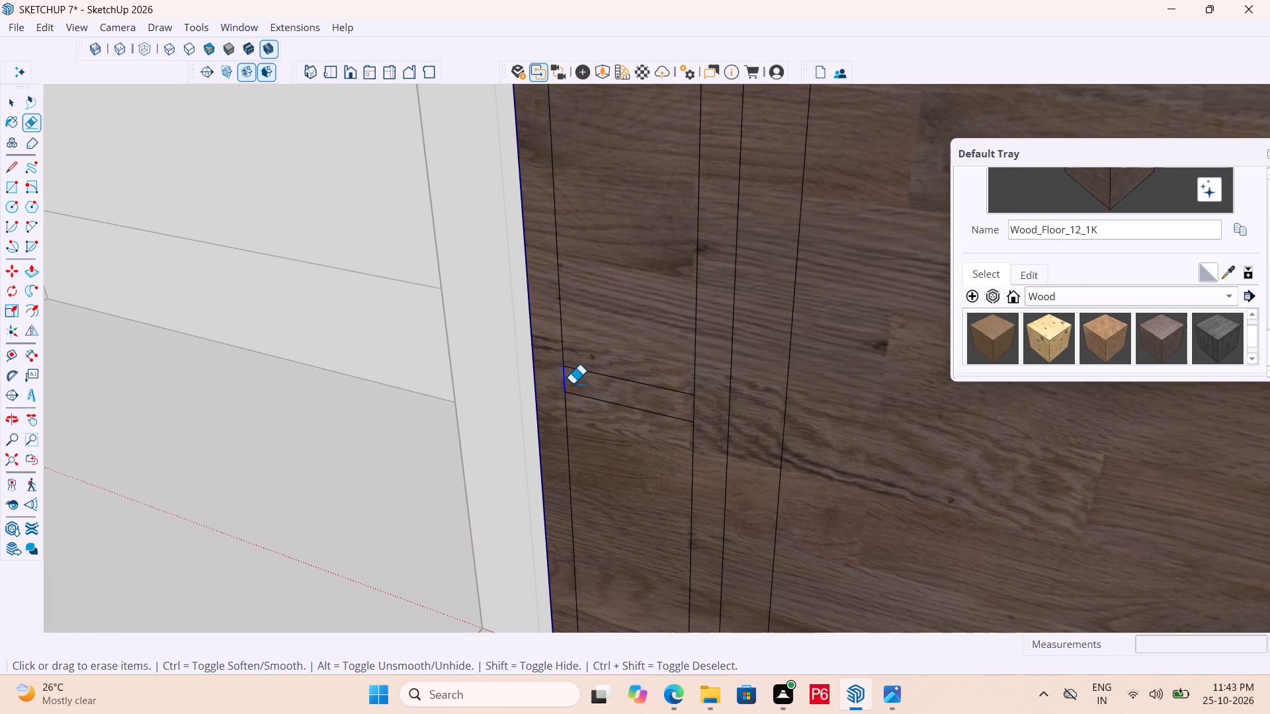
{"action": "left_click_drag", "start_coordinate": [572, 384], "coordinate": [576, 384]}
{"action": "left_click", "coordinate": [698, 403]}
{"action": "key", "text": "ctrl+s"}
{"action": "key", "text": "ctrl+s"}
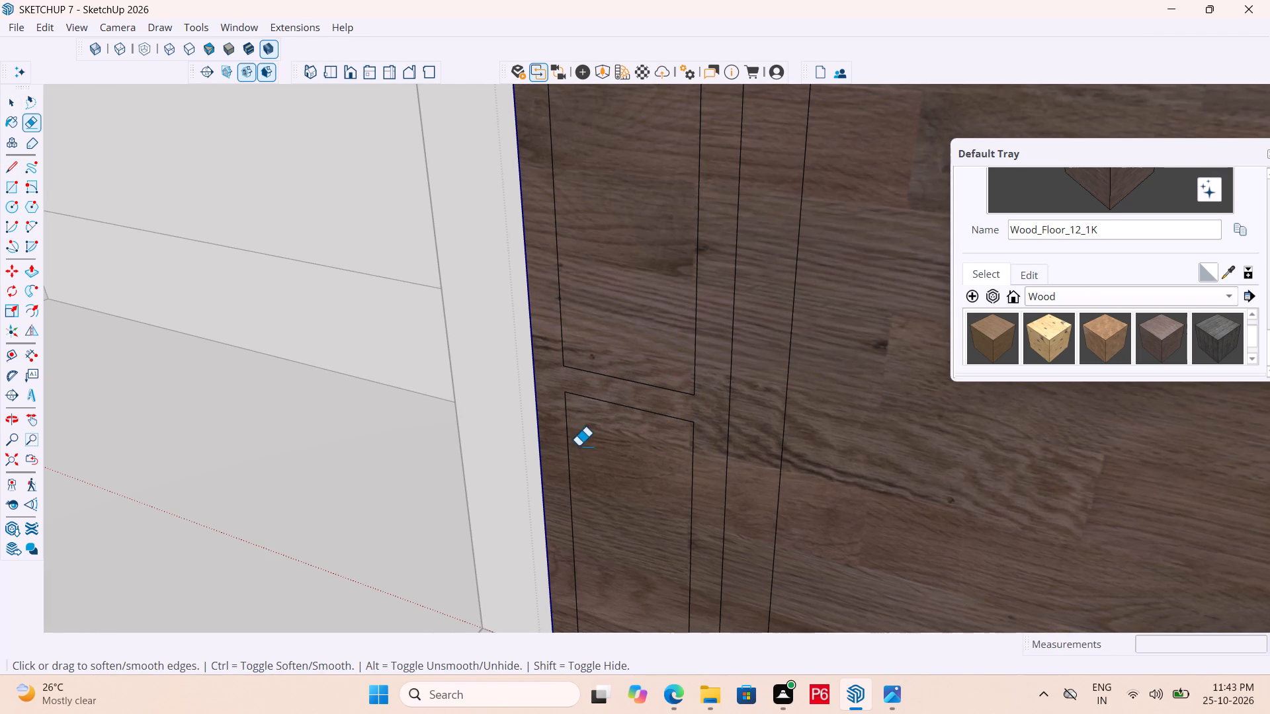
{"action": "key", "text": "ctrl+s"}
{"action": "key", "text": "ctrl+s"}
{"action": "key", "text": "ctrl+s"}
{"action": "key", "text": "ctrl+s"}
{"action": "key", "text": "ctrl+s"}
{"action": "key", "text": "ctrl+s"}
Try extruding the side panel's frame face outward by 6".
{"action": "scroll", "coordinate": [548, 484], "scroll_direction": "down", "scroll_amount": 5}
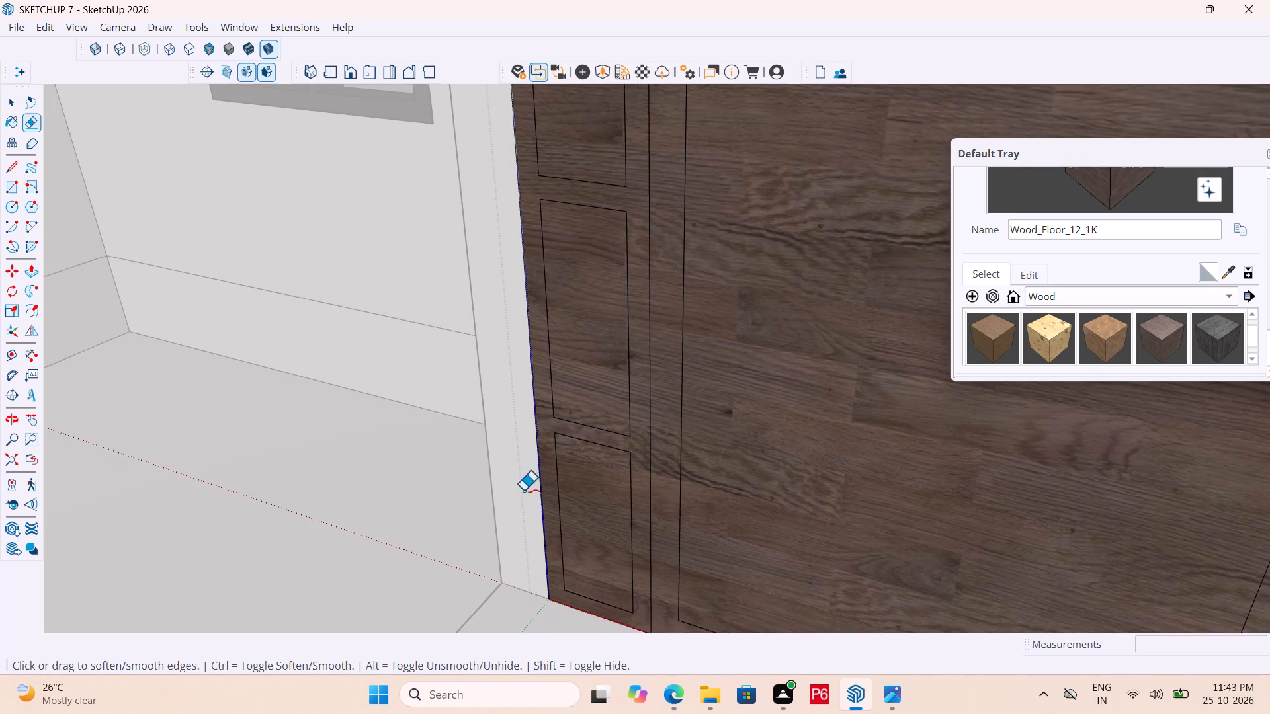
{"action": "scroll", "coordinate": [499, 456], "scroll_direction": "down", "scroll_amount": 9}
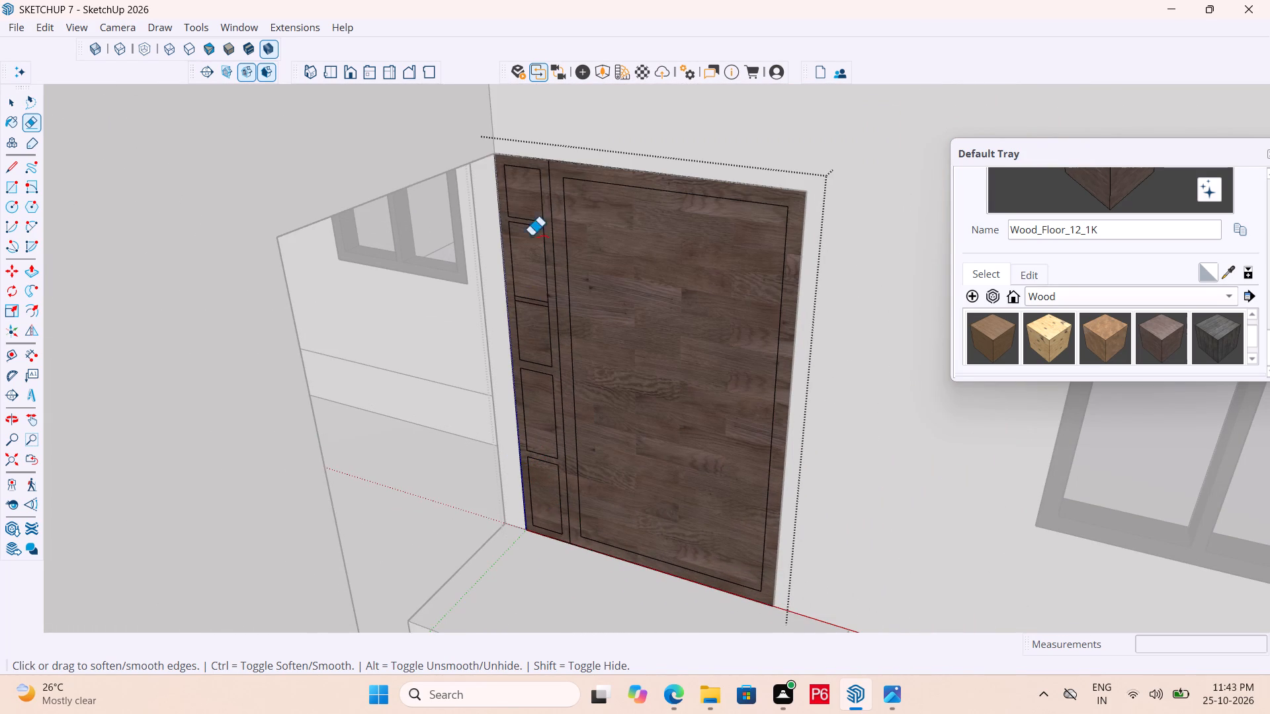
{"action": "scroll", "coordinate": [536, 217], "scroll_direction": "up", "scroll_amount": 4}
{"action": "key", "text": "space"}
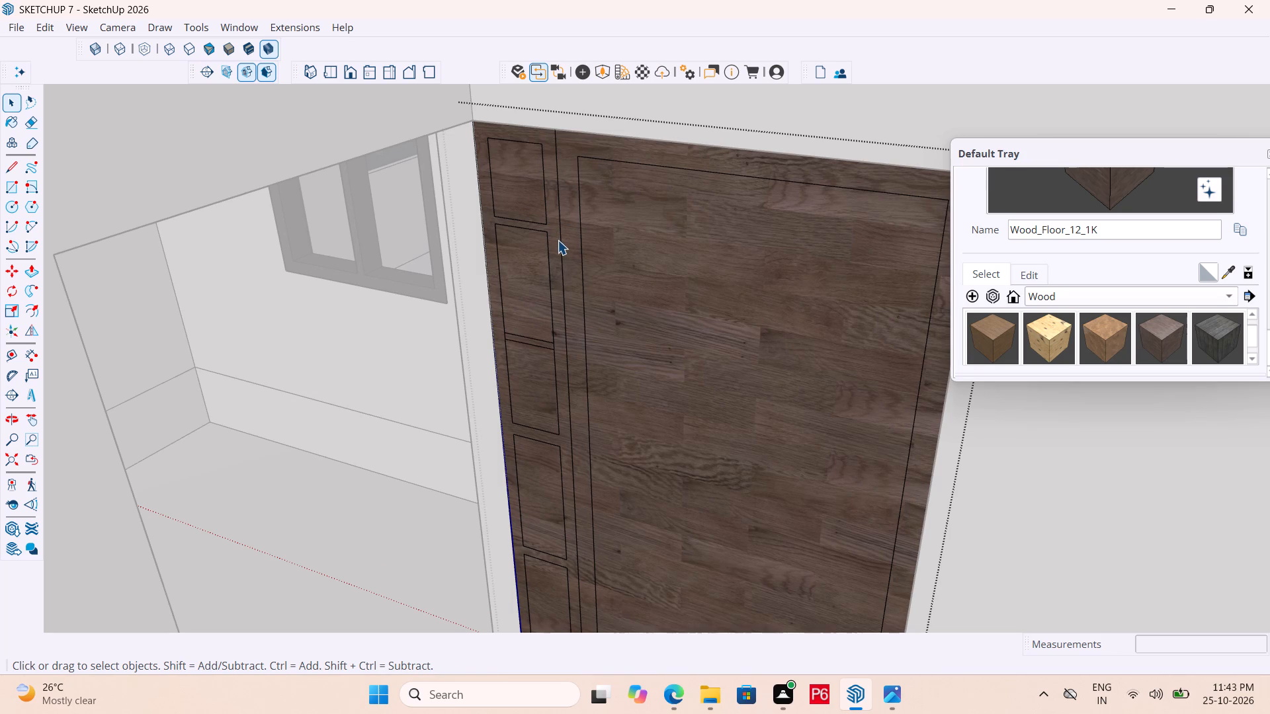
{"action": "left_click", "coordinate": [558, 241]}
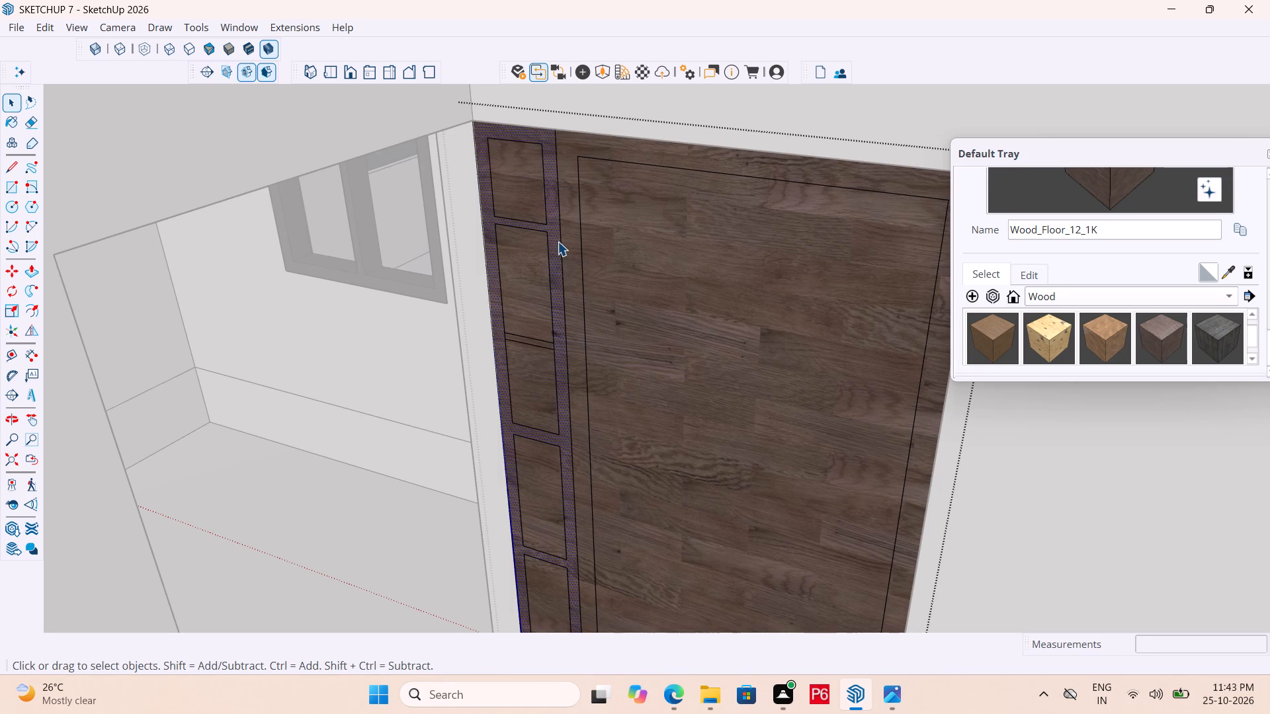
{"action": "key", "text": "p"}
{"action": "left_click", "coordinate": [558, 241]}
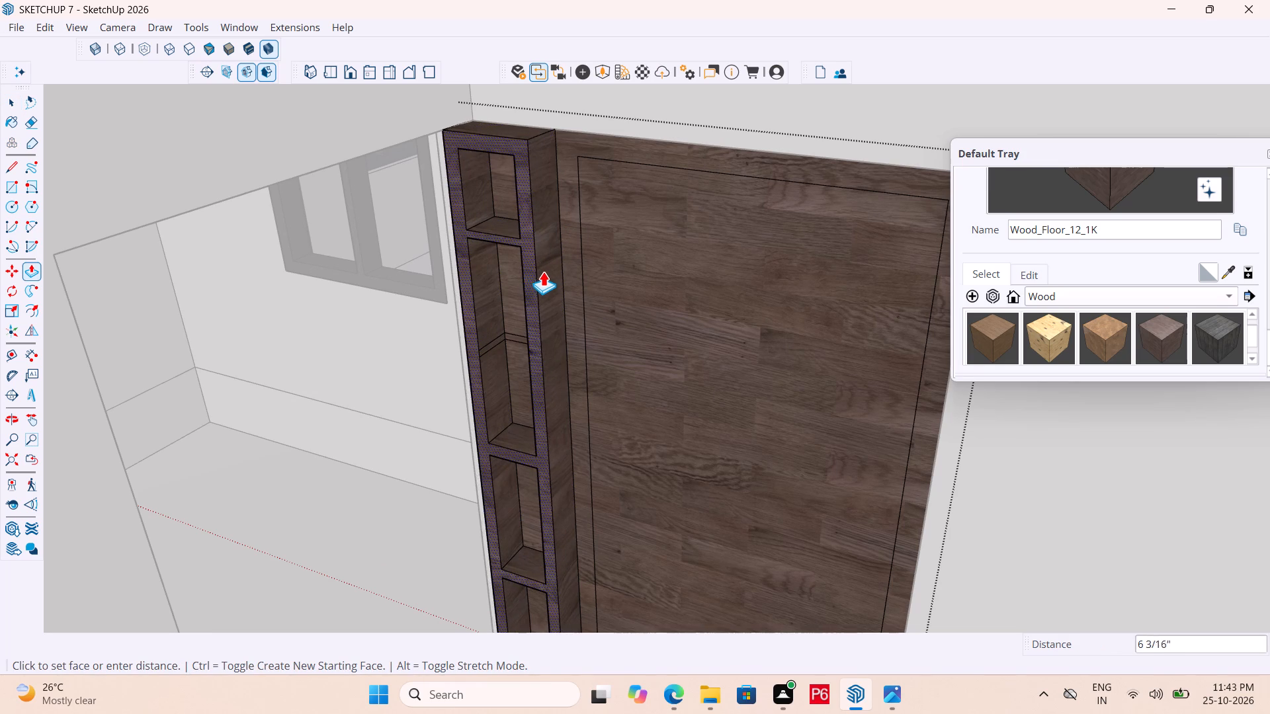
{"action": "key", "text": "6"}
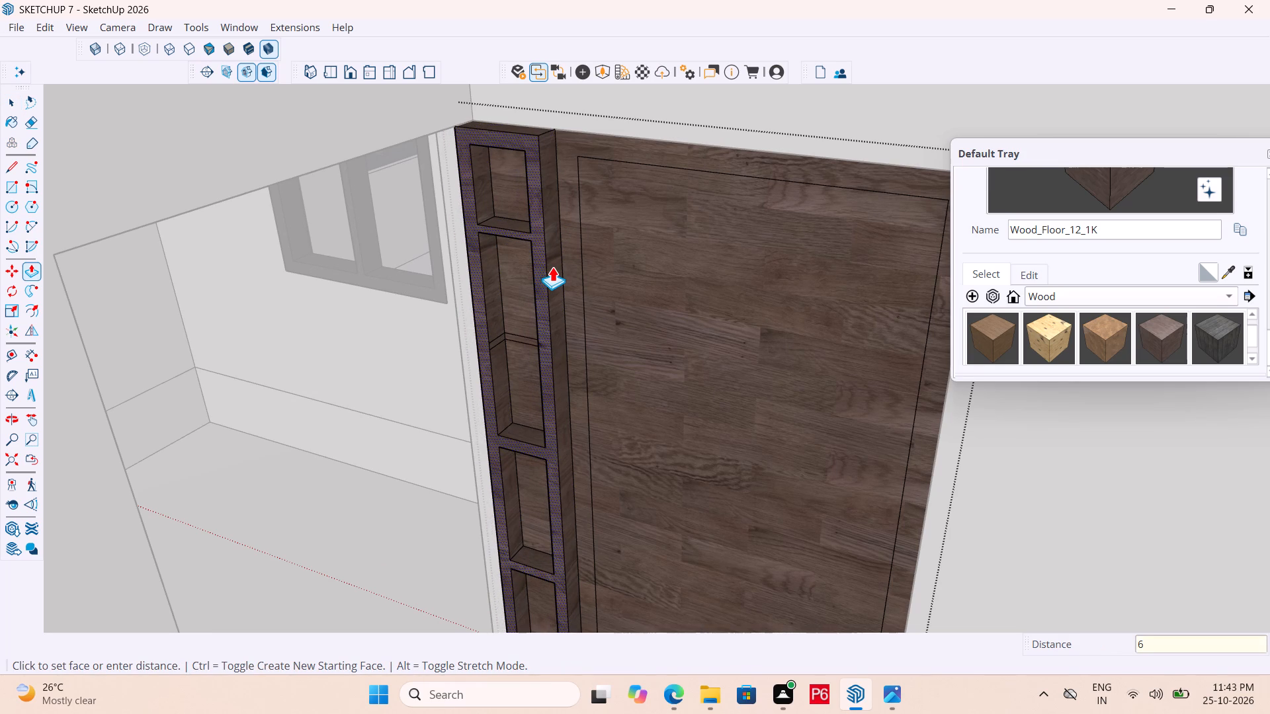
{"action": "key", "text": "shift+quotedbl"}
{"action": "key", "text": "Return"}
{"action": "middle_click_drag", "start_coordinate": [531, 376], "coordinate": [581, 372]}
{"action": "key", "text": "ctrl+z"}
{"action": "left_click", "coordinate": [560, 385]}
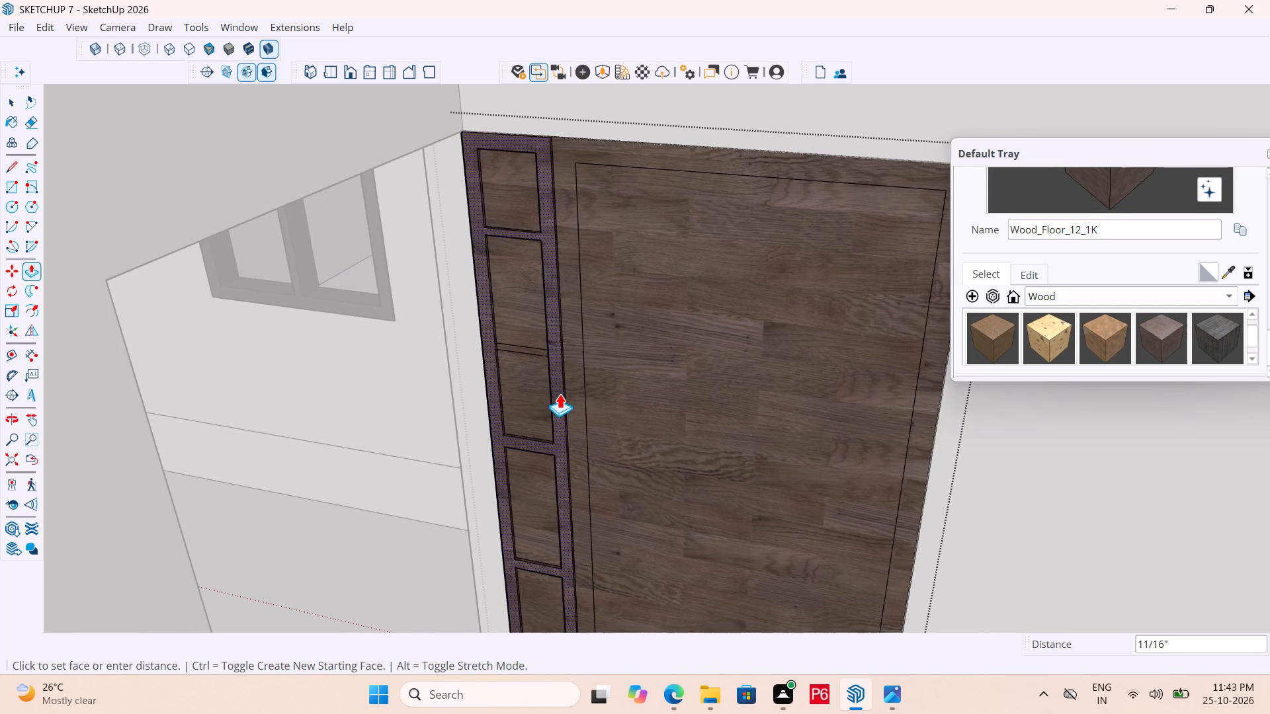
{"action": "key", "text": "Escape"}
Erase the short end edges between the two middle cross lines of the side panel and save the model.
{"action": "scroll", "coordinate": [502, 351], "scroll_direction": "up", "scroll_amount": 3}
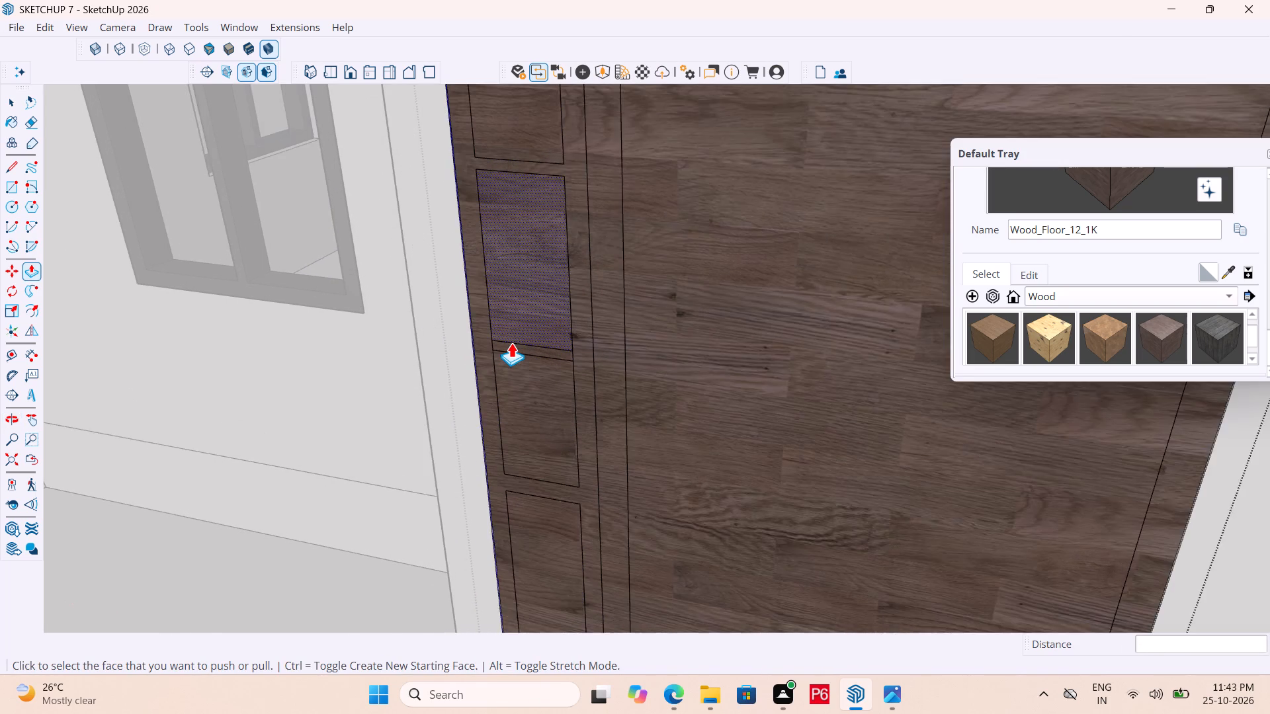
{"action": "scroll", "coordinate": [511, 342], "scroll_direction": "up", "scroll_amount": 5}
{"action": "key", "text": "e"}
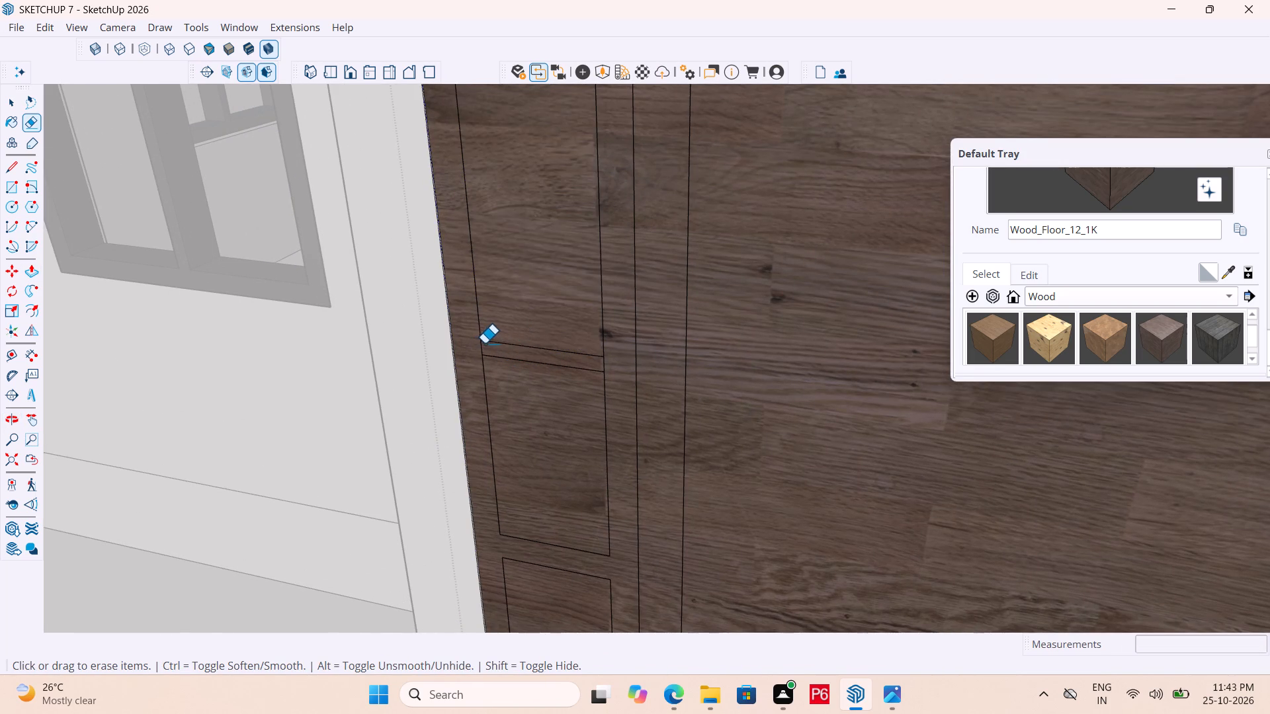
{"action": "scroll", "coordinate": [484, 344], "scroll_direction": "up", "scroll_amount": 3}
{"action": "left_click", "coordinate": [484, 344]}
{"action": "left_click_drag", "start_coordinate": [482, 344], "coordinate": [475, 344]}
{"action": "left_click", "coordinate": [475, 344]}
{"action": "left_click_drag", "start_coordinate": [507, 351], "coordinate": [471, 346]}
{"action": "left_click", "coordinate": [471, 346]}
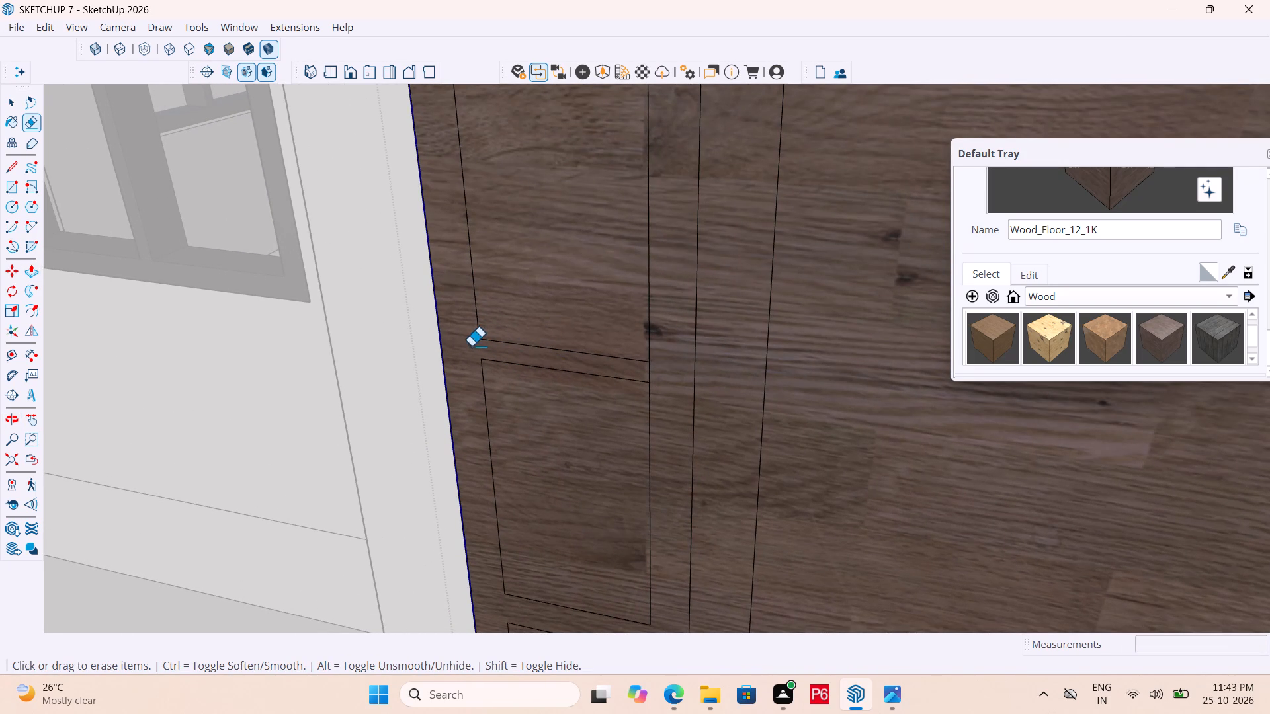
{"action": "left_click_drag", "start_coordinate": [639, 371], "coordinate": [661, 372]}
{"action": "left_click", "coordinate": [661, 372]}
{"action": "scroll", "coordinate": [499, 362], "scroll_direction": "down", "scroll_amount": 5}
{"action": "key", "text": "ctrl+s"}
{"action": "key", "text": "ctrl+s"}
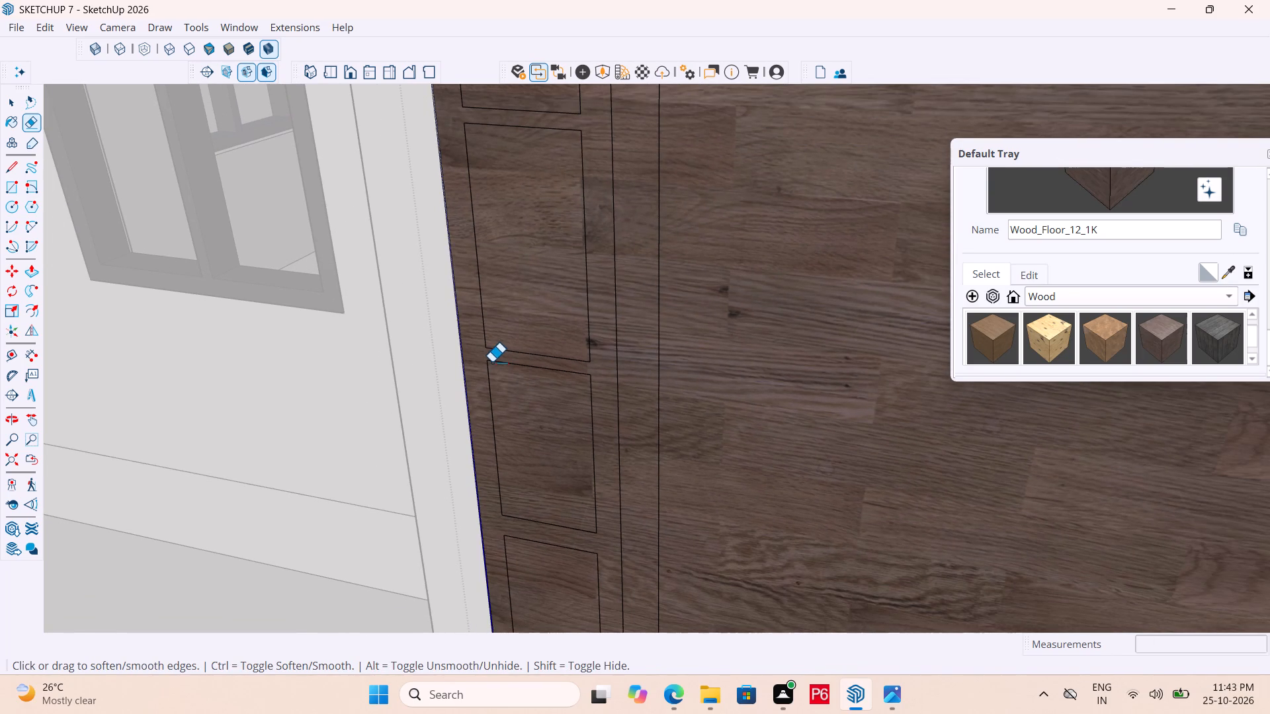
{"action": "key", "text": "ctrl+s"}
Extrude the side panel's divided frame face outward by 3".
{"action": "scroll", "coordinate": [431, 362], "scroll_direction": "down", "scroll_amount": 4}
{"action": "middle_click_drag", "start_coordinate": [569, 399], "coordinate": [509, 410]}
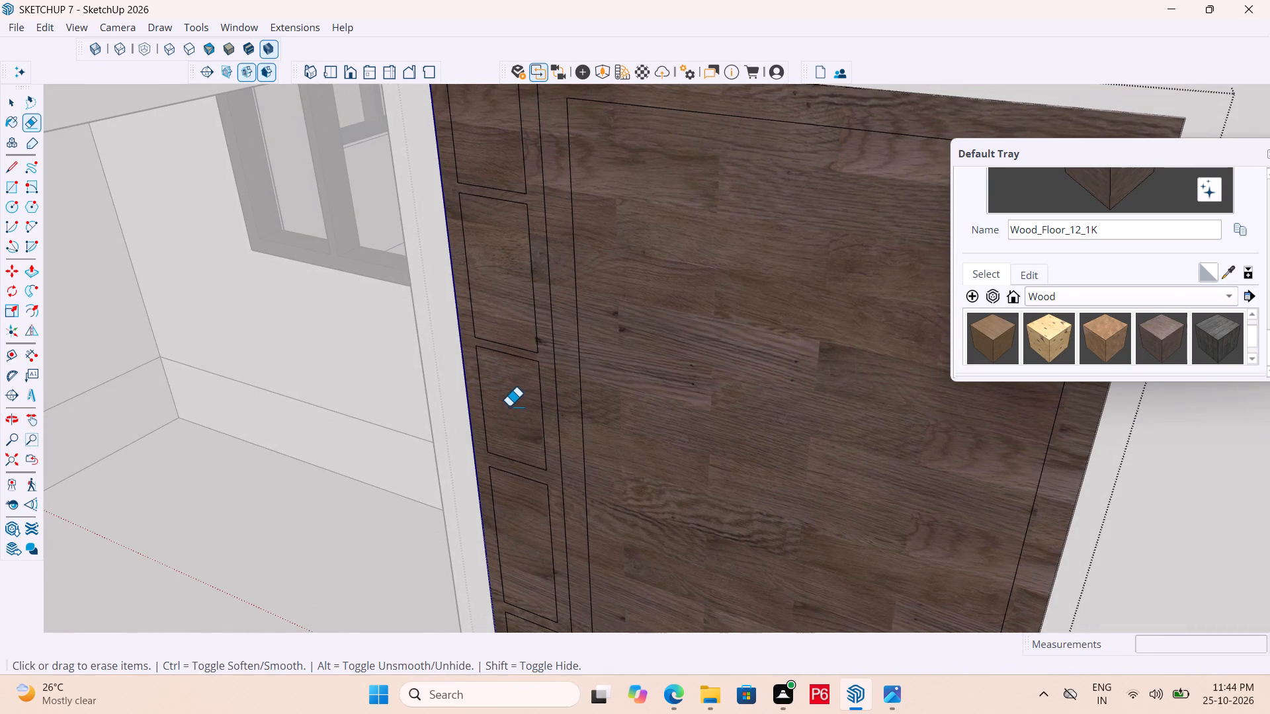
{"action": "key", "text": "p"}
{"action": "left_click", "coordinate": [551, 412]}
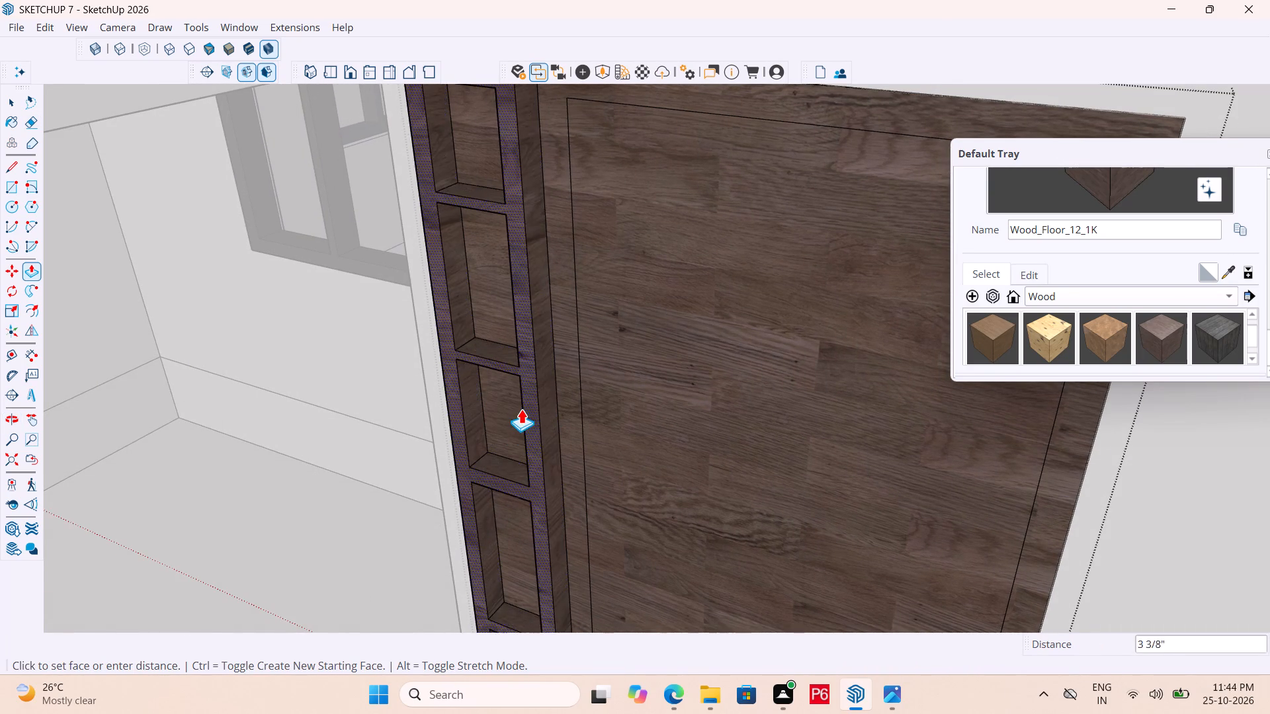
{"action": "scroll", "coordinate": [521, 405], "scroll_direction": "down", "scroll_amount": 9}
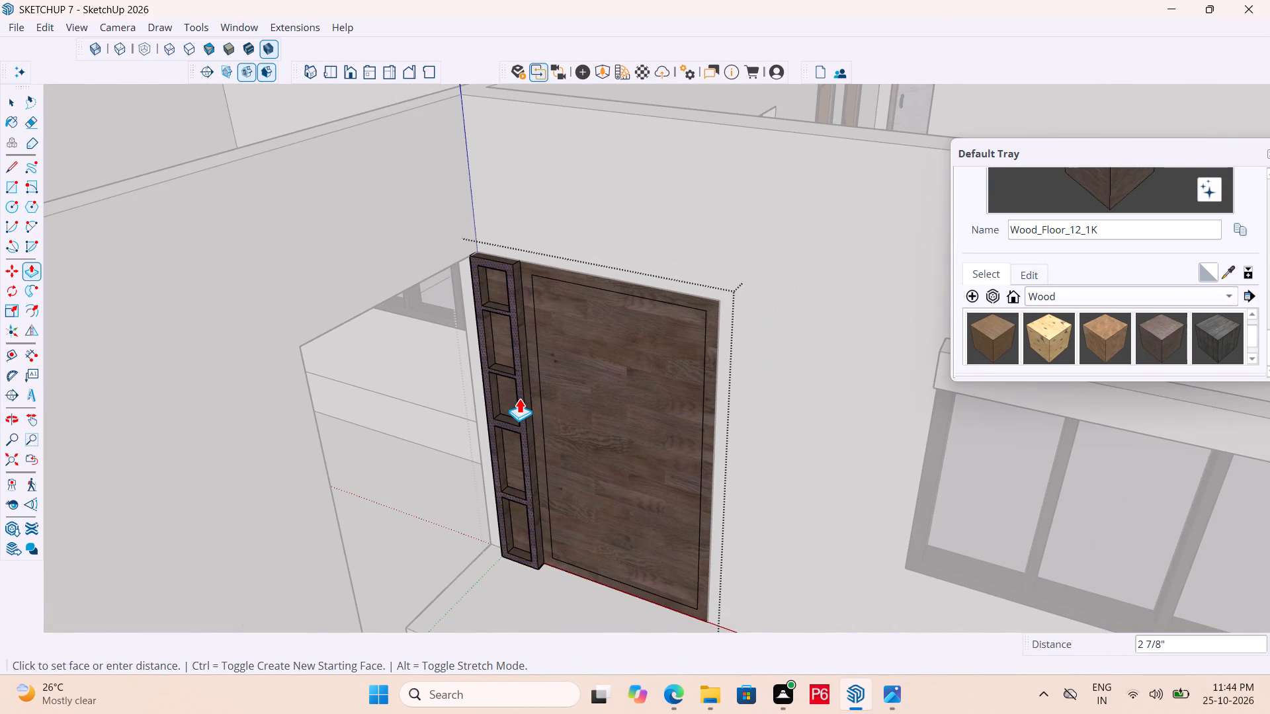
{"action": "type", "text": "3\""}
{"action": "key", "text": "Return"}
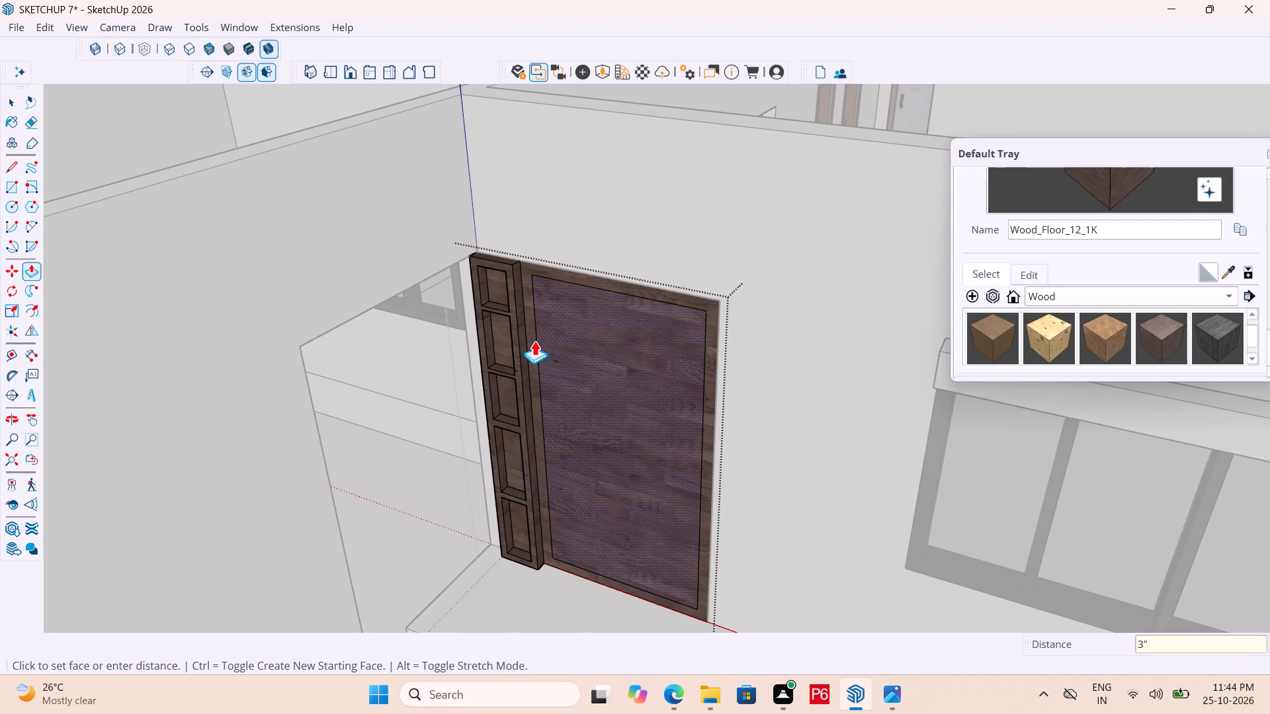
Extrude the border frame around the main door panel by the same 3" and save the model.
{"action": "scroll", "coordinate": [521, 338], "scroll_direction": "up", "scroll_amount": 2}
{"action": "double_click", "coordinate": [530, 325]}
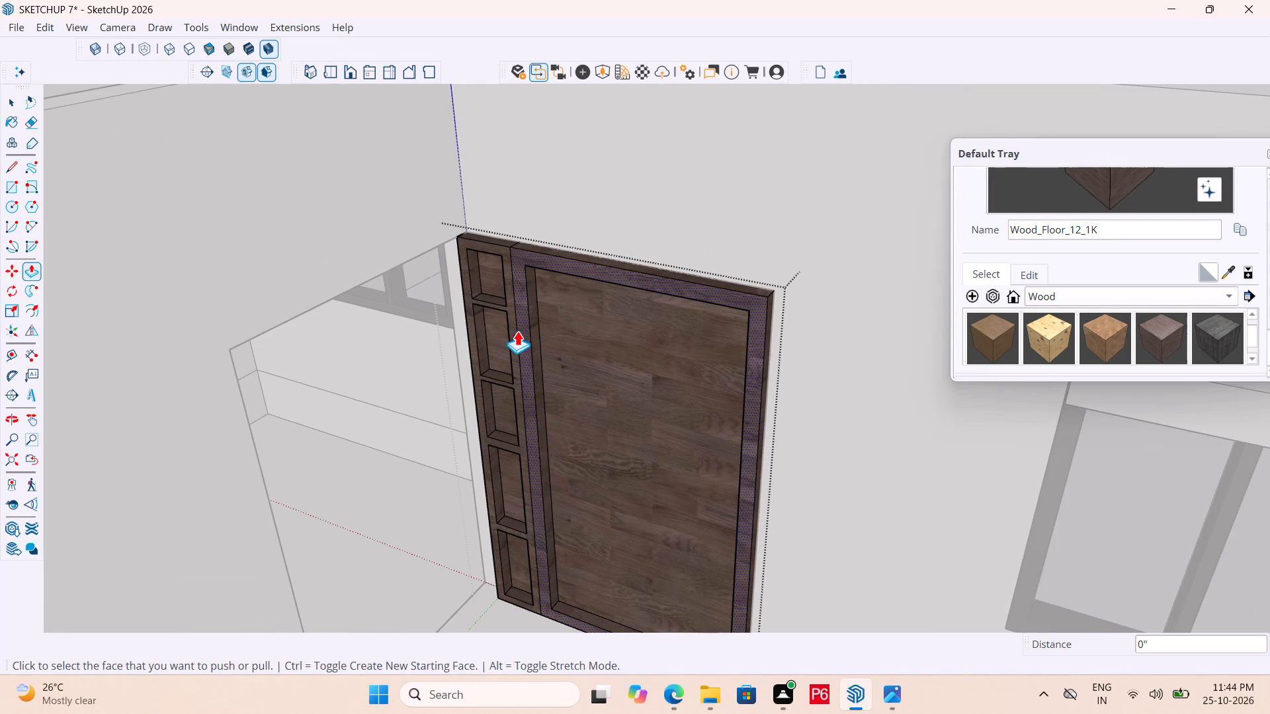
{"action": "scroll", "coordinate": [544, 316], "scroll_direction": "down", "scroll_amount": 5}
{"action": "middle_click_drag", "start_coordinate": [537, 377], "coordinate": [572, 374]}
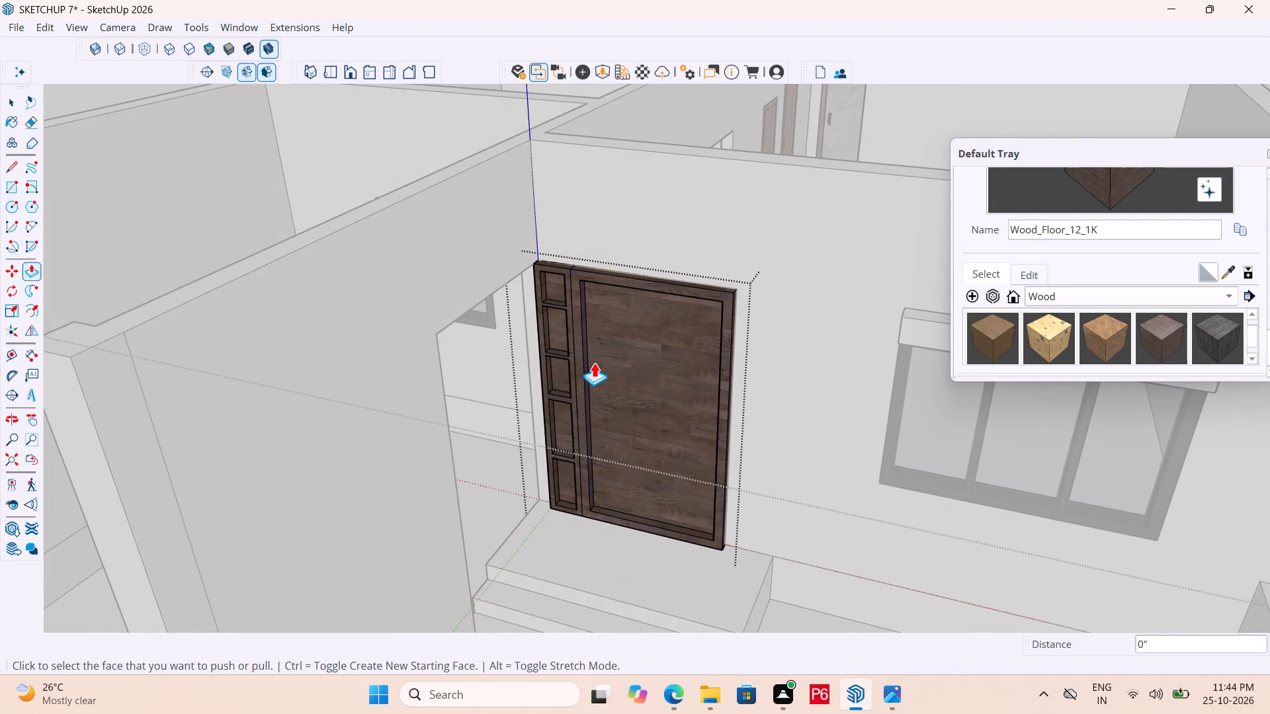
{"action": "key", "text": "ctrl+s"}
{"action": "key", "text": "ctrl+s"}
{"action": "key", "text": "ctrl+s"}
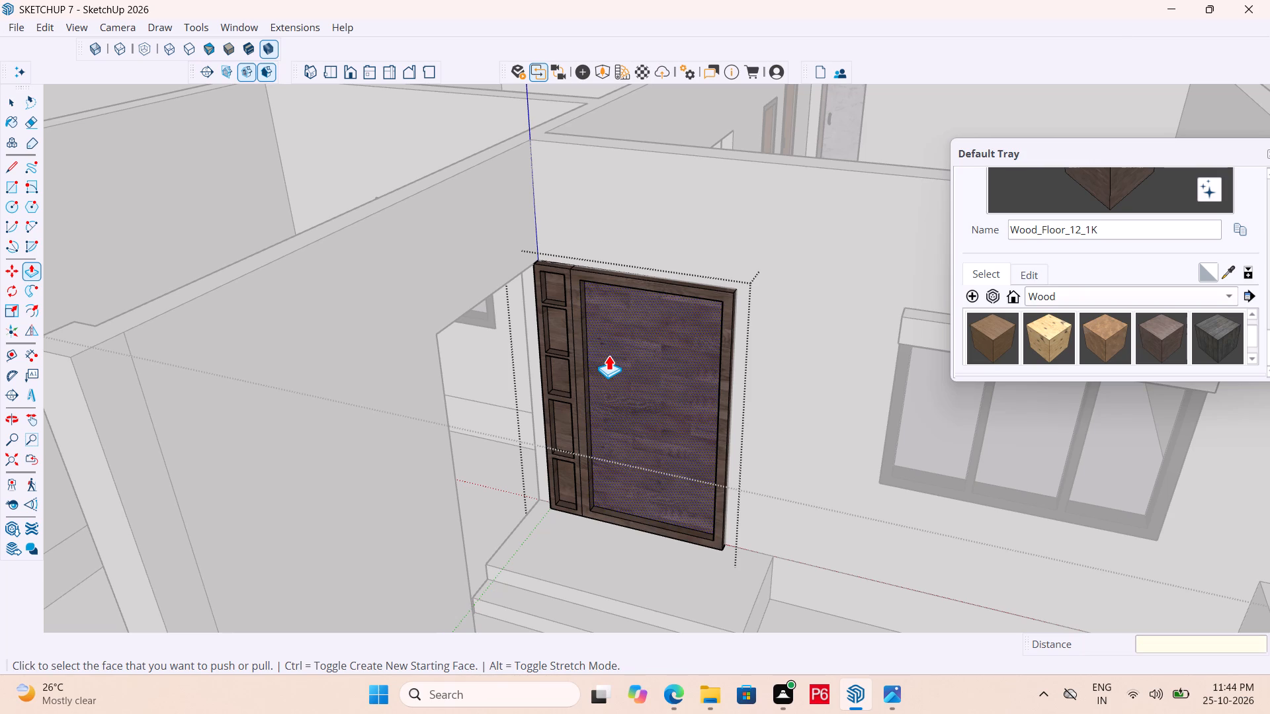
{"action": "key", "text": "ctrl+s"}
{"action": "key", "text": "ctrl+s"}
{"action": "key", "text": "ctrl+s"}
Draw a circle of about 1/2" radius near the top of the inner side face of the side panel's uppermost opening.
{"action": "scroll", "coordinate": [573, 311], "scroll_direction": "up", "scroll_amount": 10}
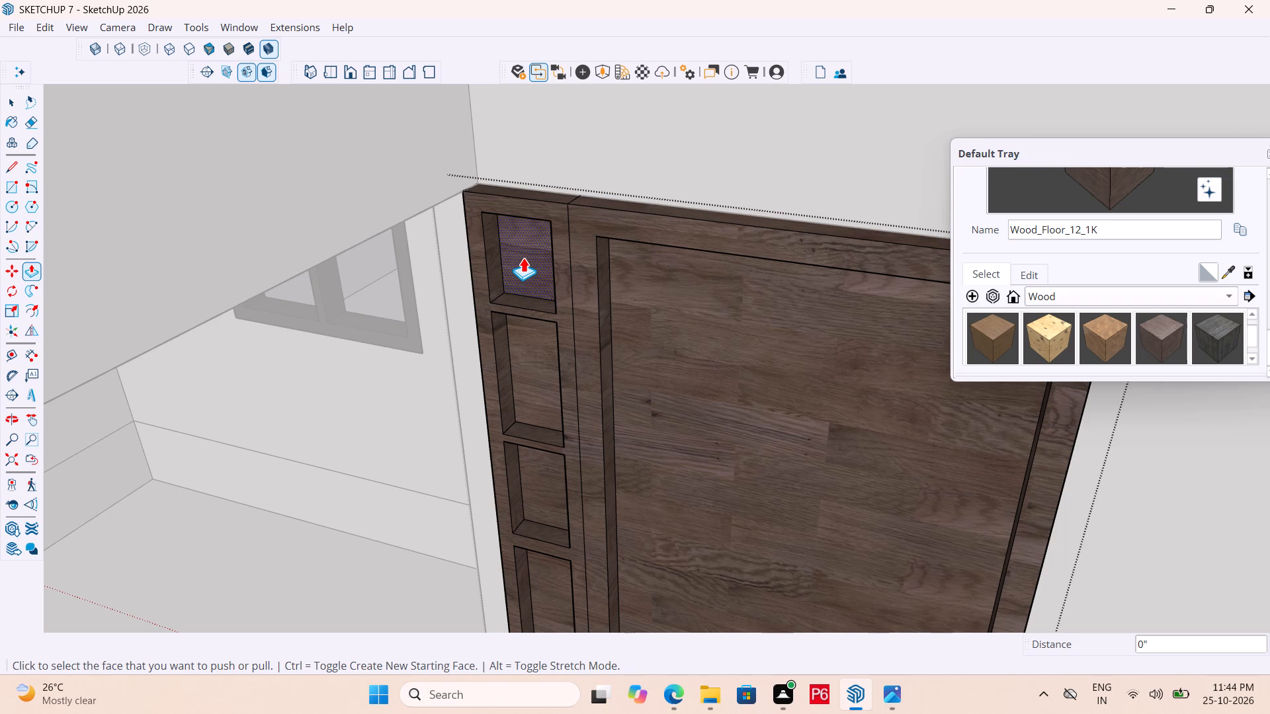
{"action": "middle_click_drag", "start_coordinate": [525, 245], "coordinate": [585, 250]}
{"action": "scroll", "coordinate": [517, 239], "scroll_direction": "up", "scroll_amount": 8}
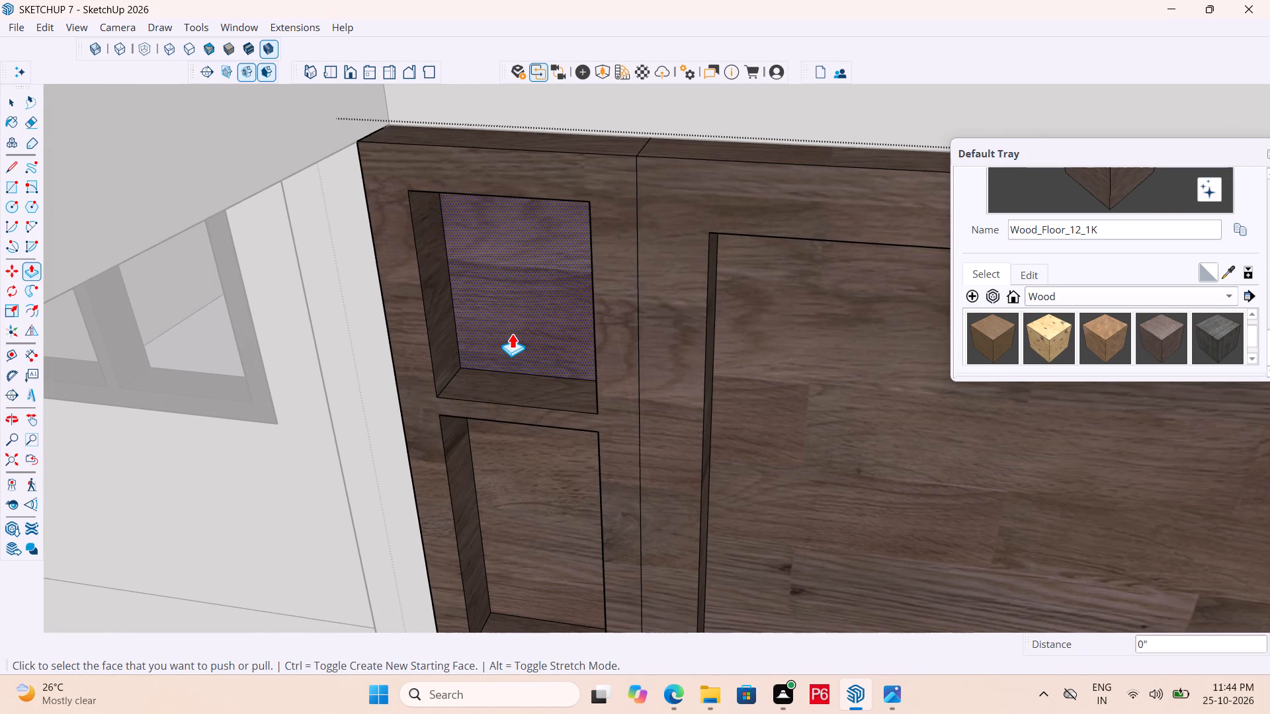
{"action": "middle_click_drag", "start_coordinate": [449, 307], "coordinate": [403, 299]}
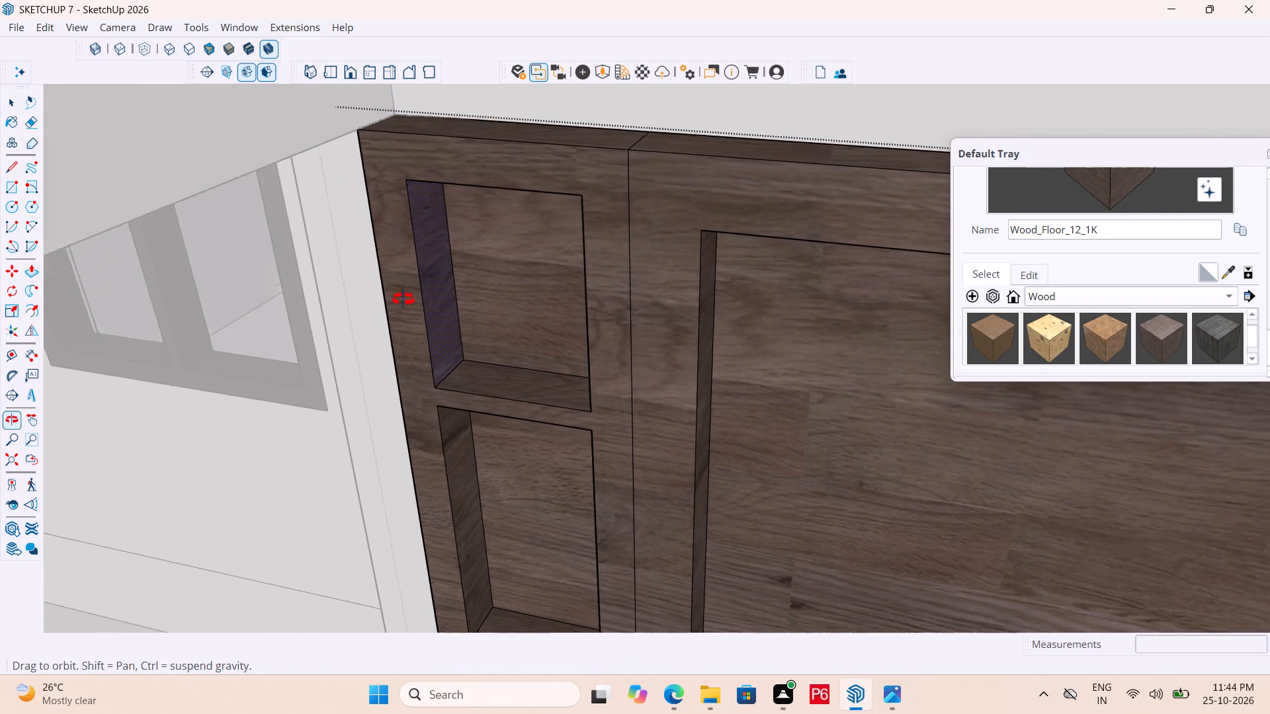
{"action": "middle_click_drag", "start_coordinate": [403, 299], "coordinate": [399, 281]}
{"action": "scroll", "coordinate": [423, 212], "scroll_direction": "down", "scroll_amount": 2}
{"action": "middle_click_drag", "start_coordinate": [435, 156], "coordinate": [404, 92]}
{"action": "scroll", "coordinate": [429, 182], "scroll_direction": "up", "scroll_amount": 4}
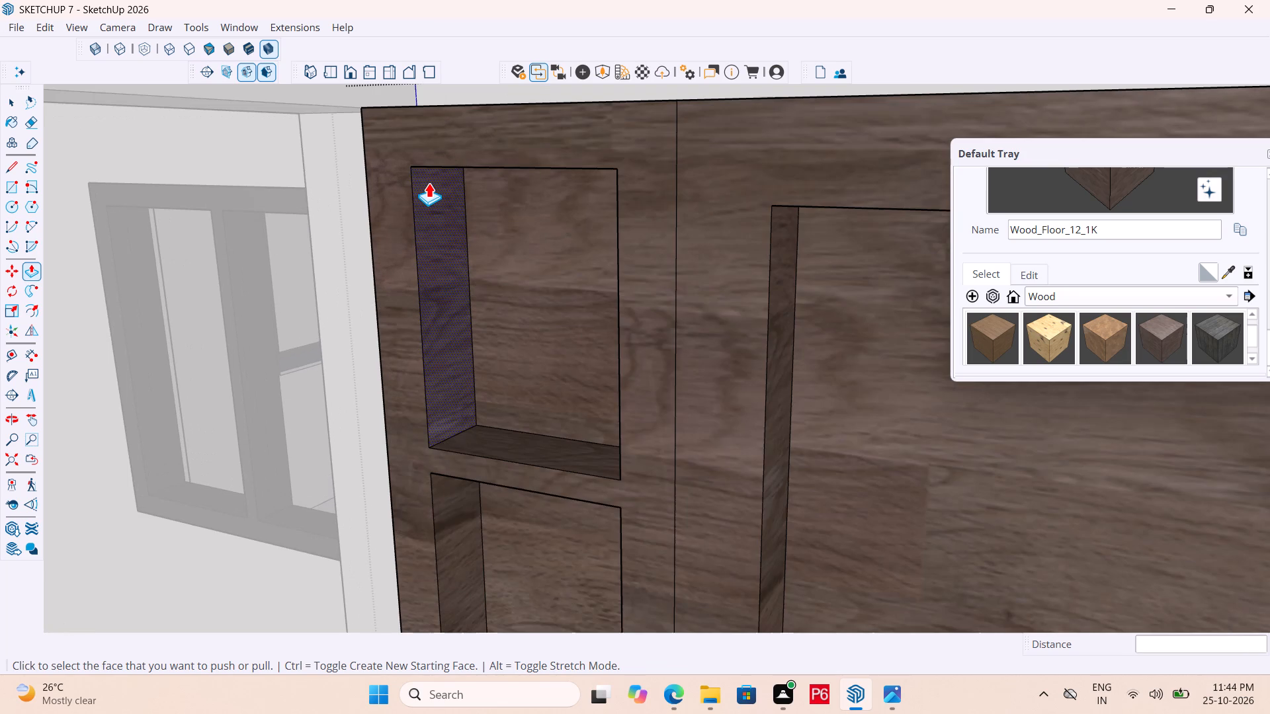
{"action": "key", "text": "c"}
{"action": "scroll", "coordinate": [440, 197], "scroll_direction": "up", "scroll_amount": 5}
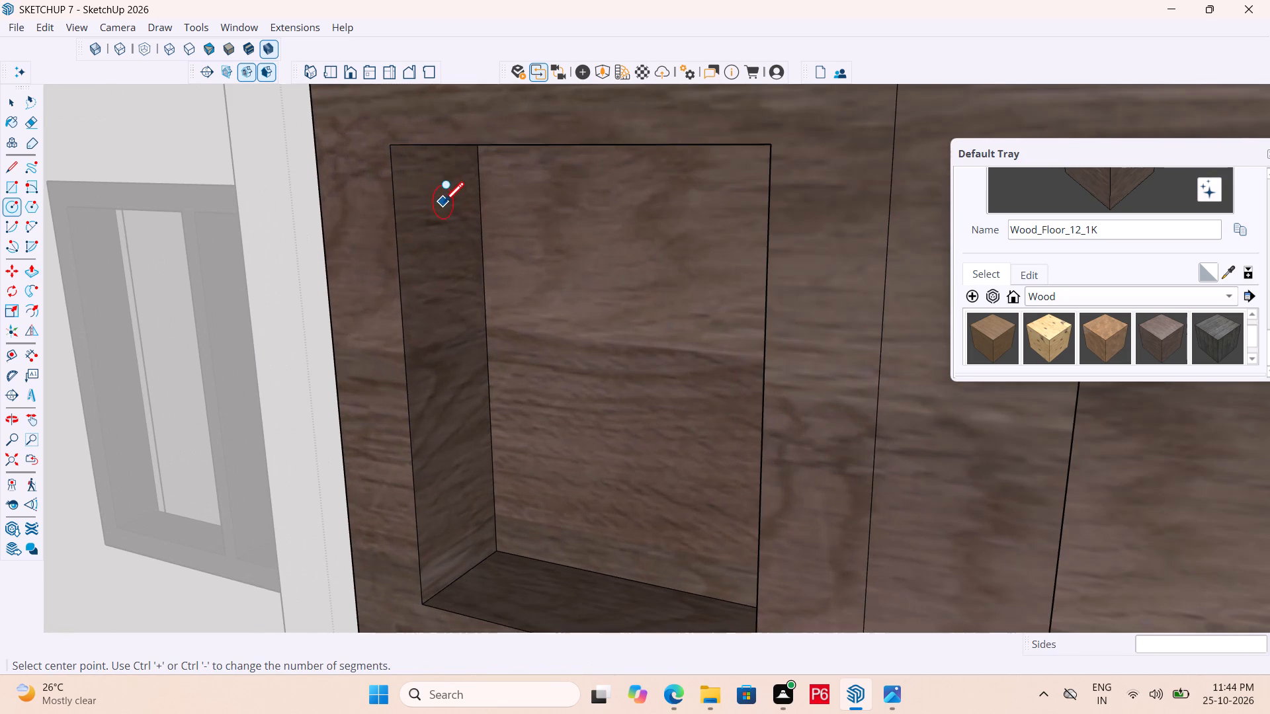
{"action": "left_click", "coordinate": [439, 219]}
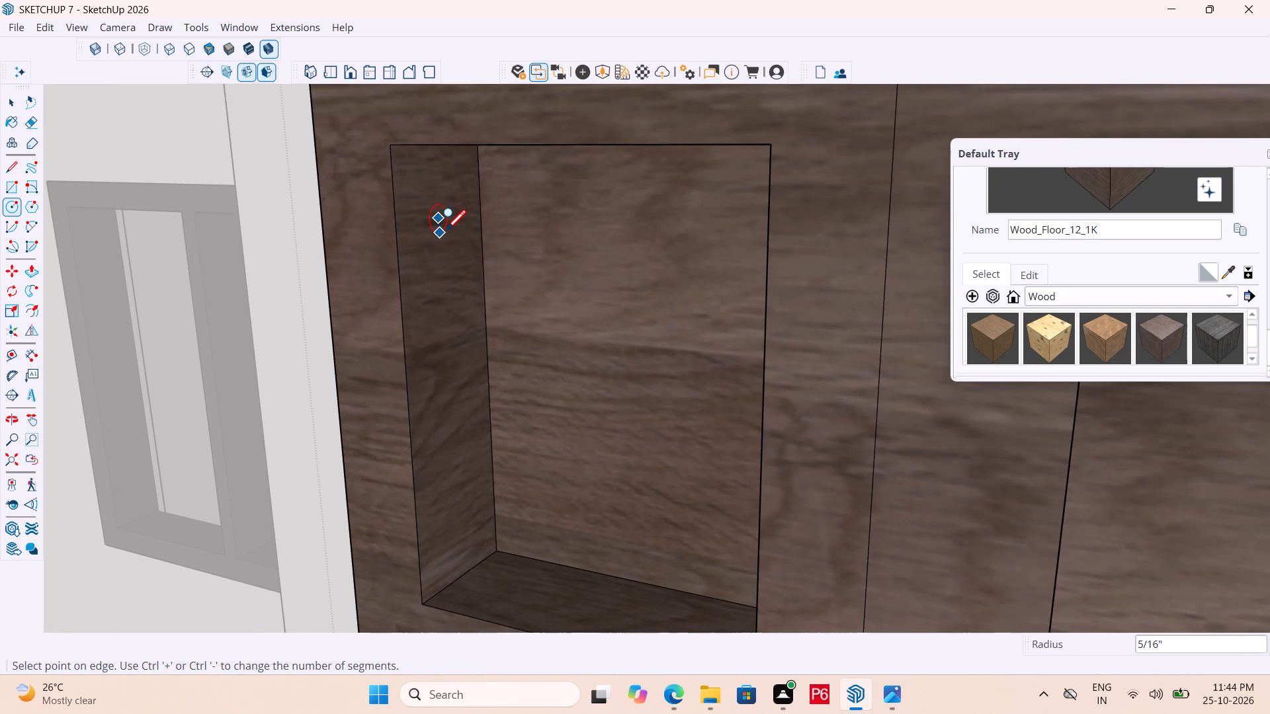
{"action": "left_click", "coordinate": [446, 241]}
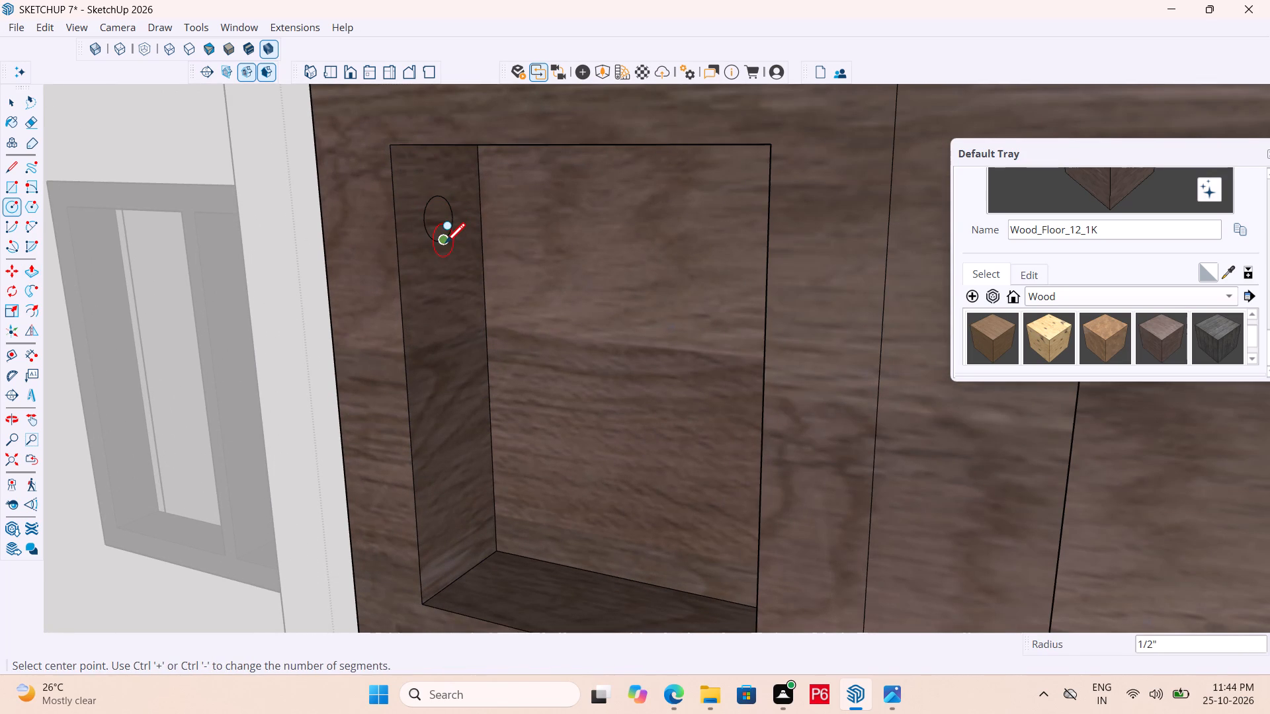
{"action": "left_click", "coordinate": [445, 245]}
{"action": "key", "text": "space"}
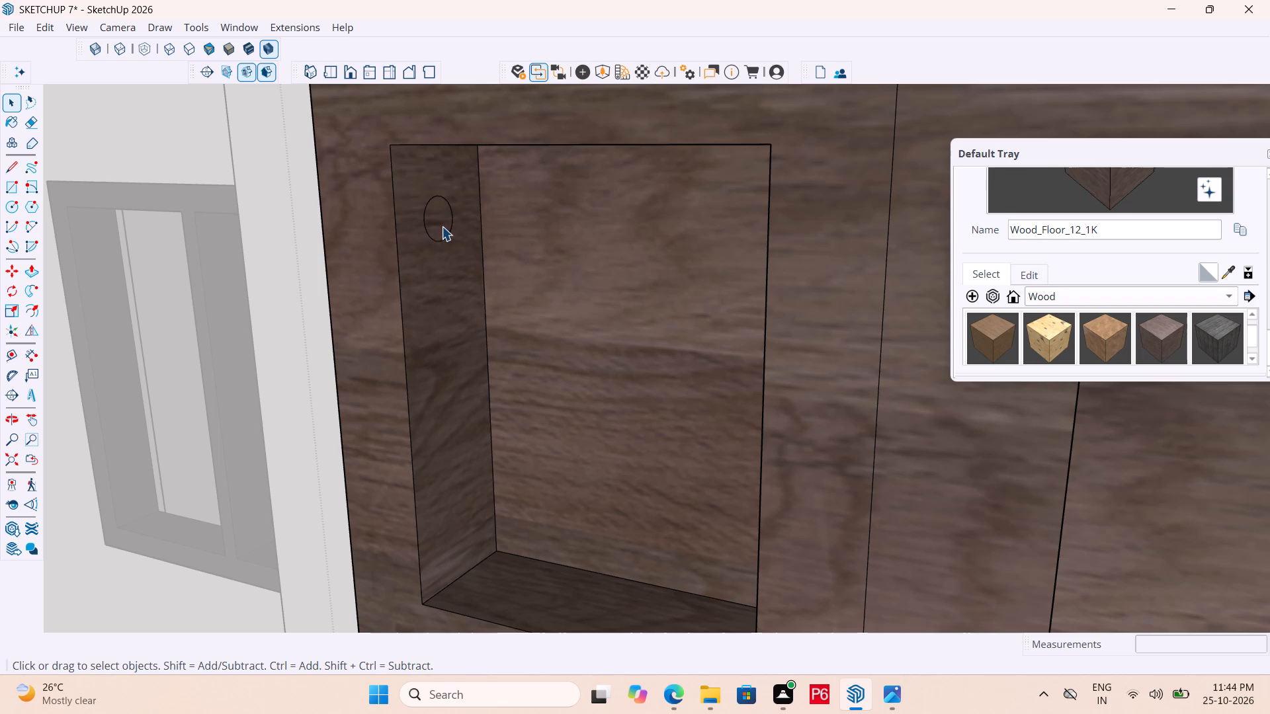
Make the circle's face and edge into a group.
{"action": "left_click", "coordinate": [442, 221]}
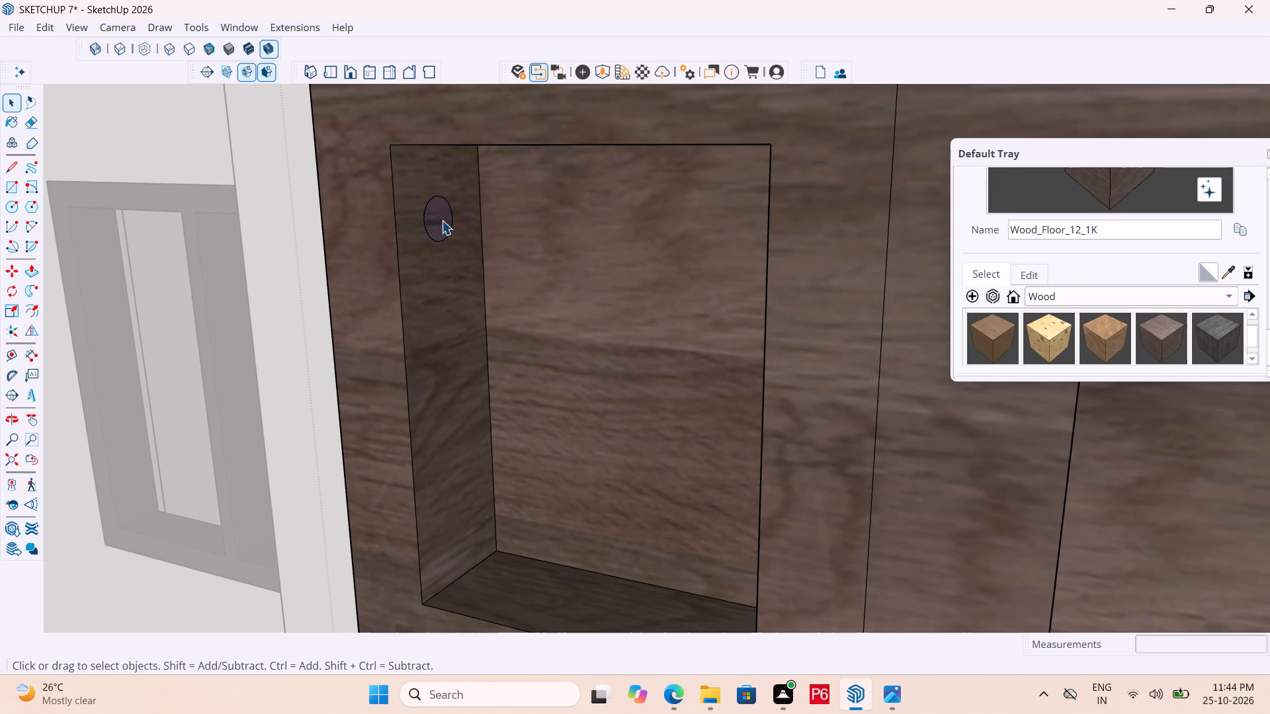
{"action": "right_click", "coordinate": [442, 220]}
{"action": "left_click", "coordinate": [437, 216]}
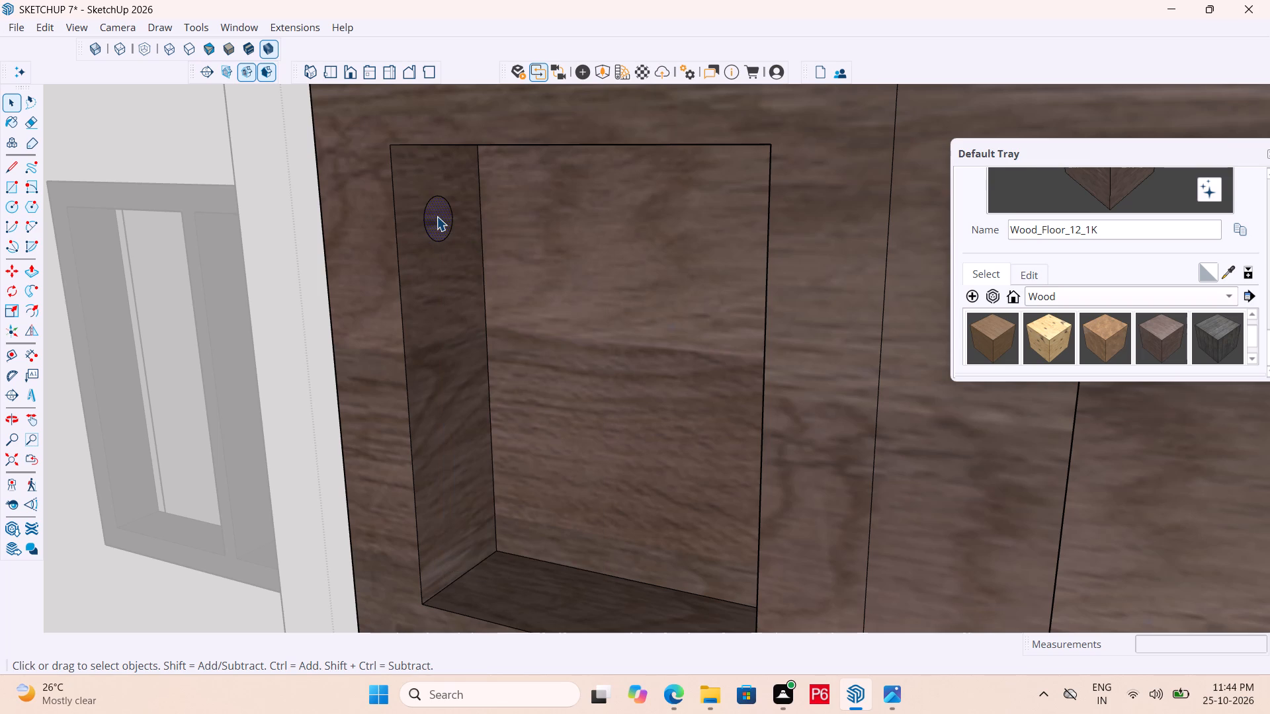
{"action": "double_click", "coordinate": [437, 216]}
{"action": "right_click", "coordinate": [437, 216]}
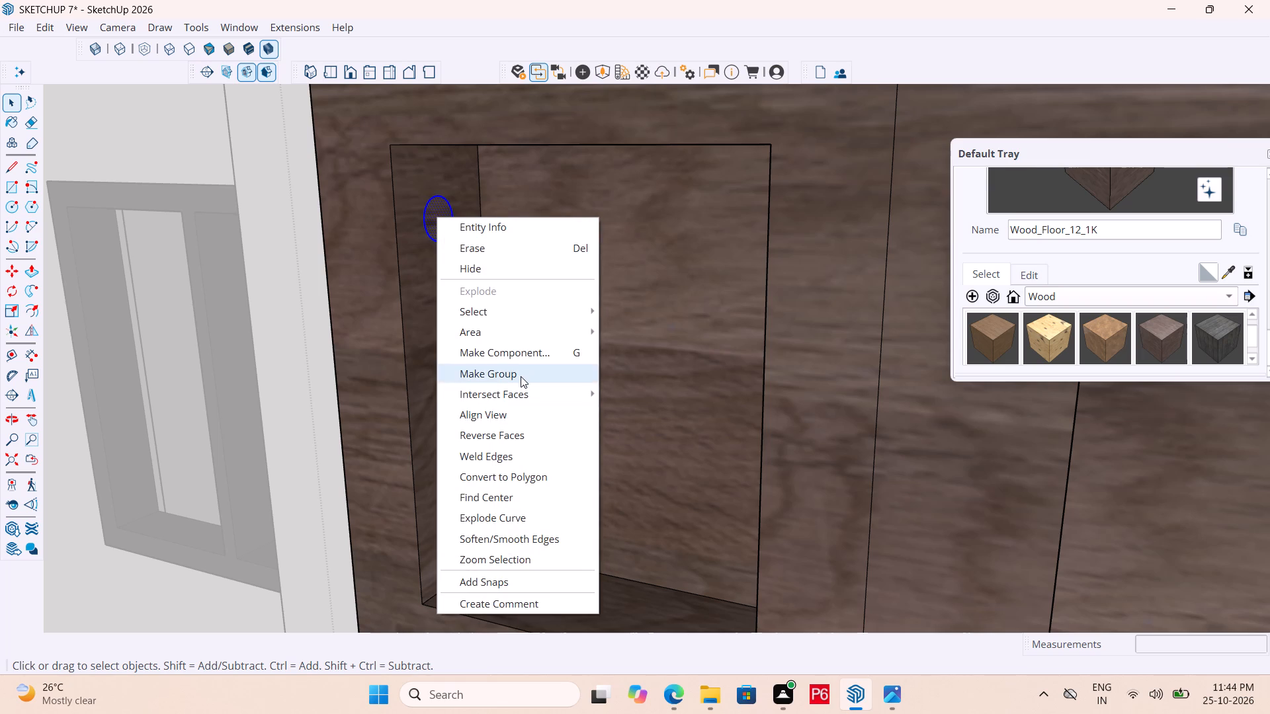
{"action": "left_click", "coordinate": [521, 376]}
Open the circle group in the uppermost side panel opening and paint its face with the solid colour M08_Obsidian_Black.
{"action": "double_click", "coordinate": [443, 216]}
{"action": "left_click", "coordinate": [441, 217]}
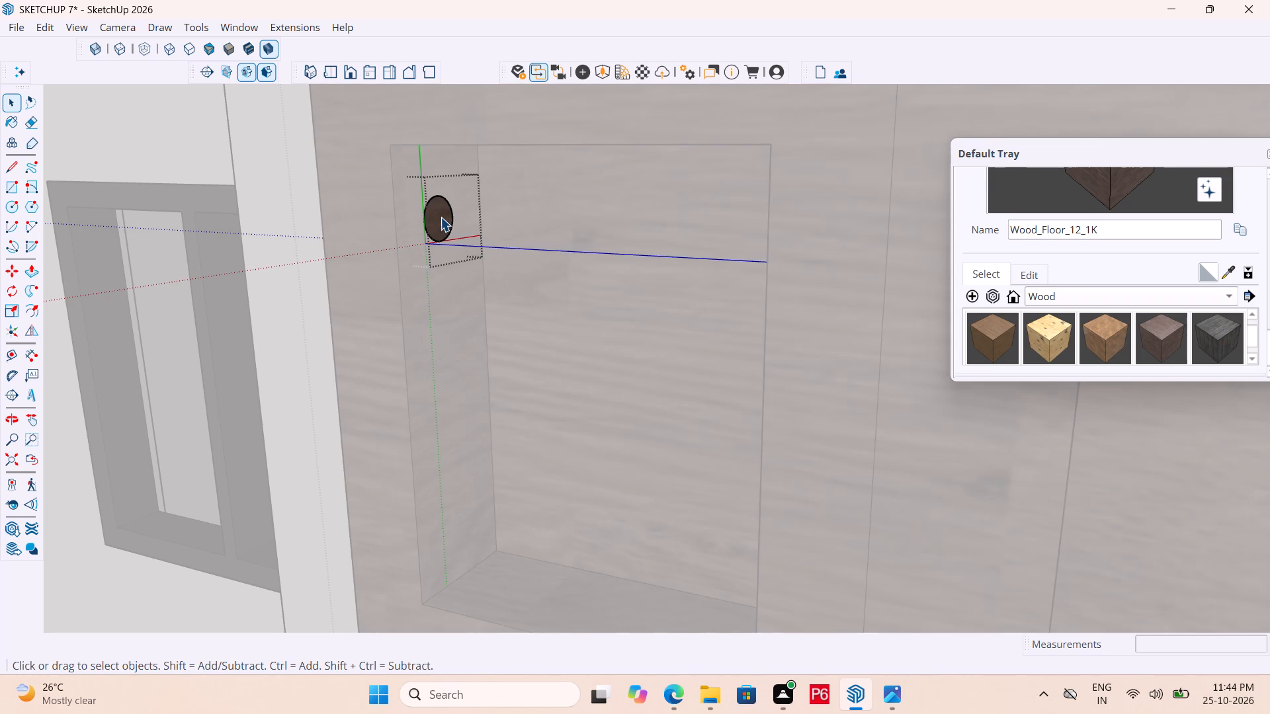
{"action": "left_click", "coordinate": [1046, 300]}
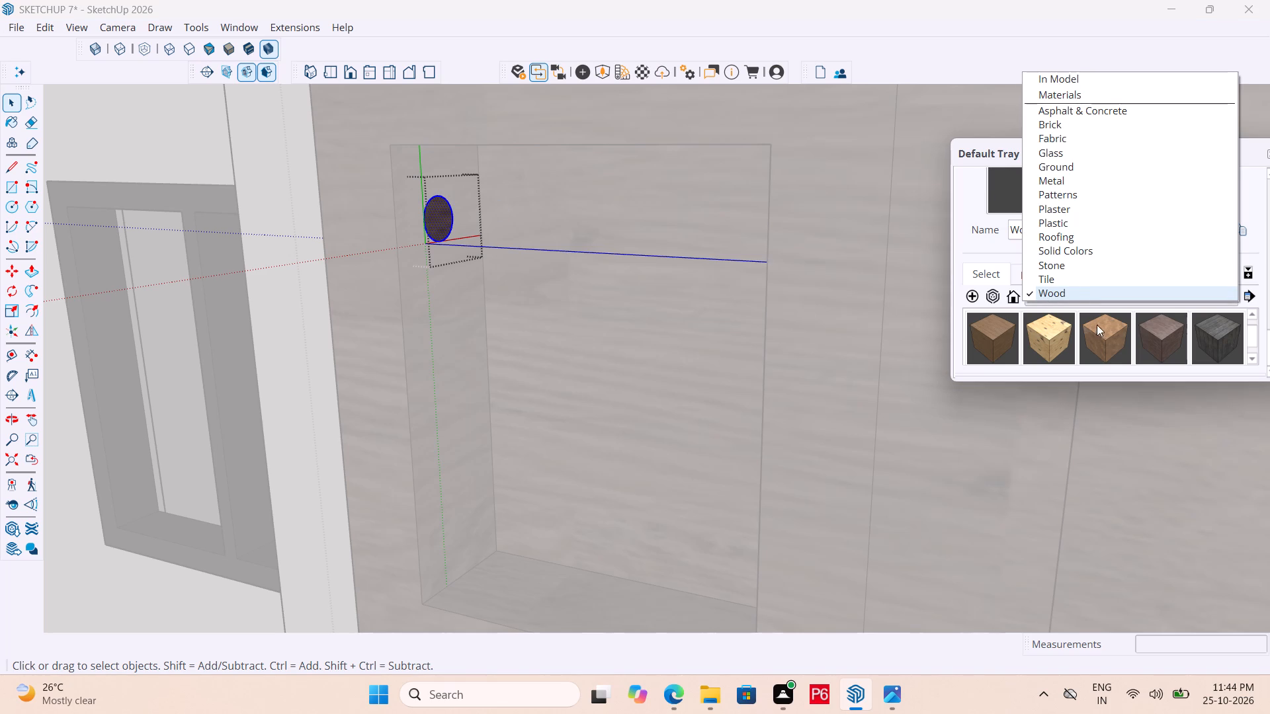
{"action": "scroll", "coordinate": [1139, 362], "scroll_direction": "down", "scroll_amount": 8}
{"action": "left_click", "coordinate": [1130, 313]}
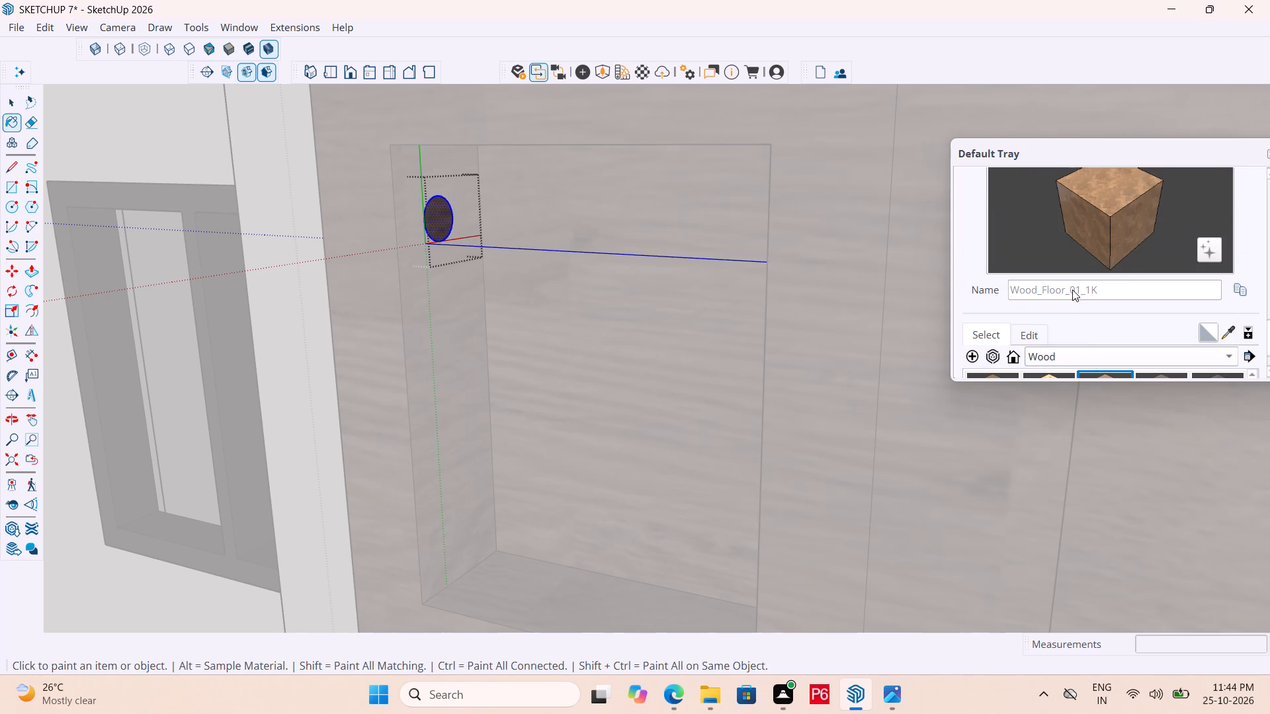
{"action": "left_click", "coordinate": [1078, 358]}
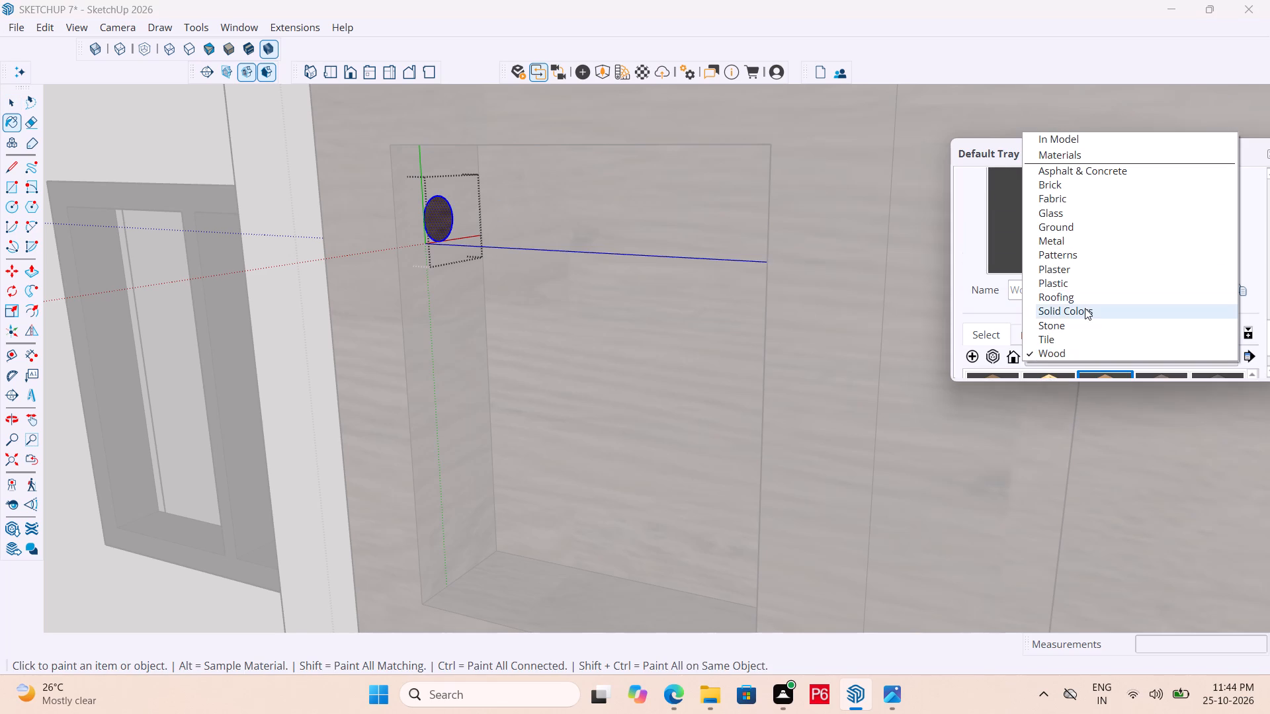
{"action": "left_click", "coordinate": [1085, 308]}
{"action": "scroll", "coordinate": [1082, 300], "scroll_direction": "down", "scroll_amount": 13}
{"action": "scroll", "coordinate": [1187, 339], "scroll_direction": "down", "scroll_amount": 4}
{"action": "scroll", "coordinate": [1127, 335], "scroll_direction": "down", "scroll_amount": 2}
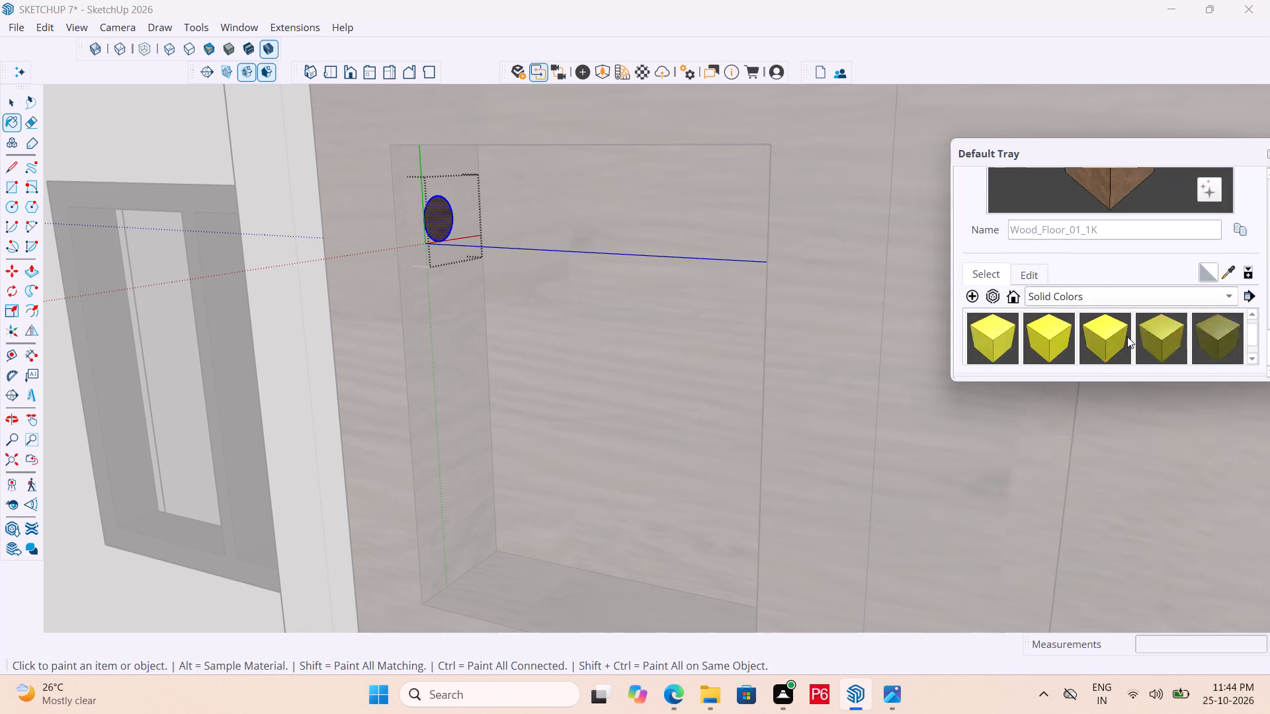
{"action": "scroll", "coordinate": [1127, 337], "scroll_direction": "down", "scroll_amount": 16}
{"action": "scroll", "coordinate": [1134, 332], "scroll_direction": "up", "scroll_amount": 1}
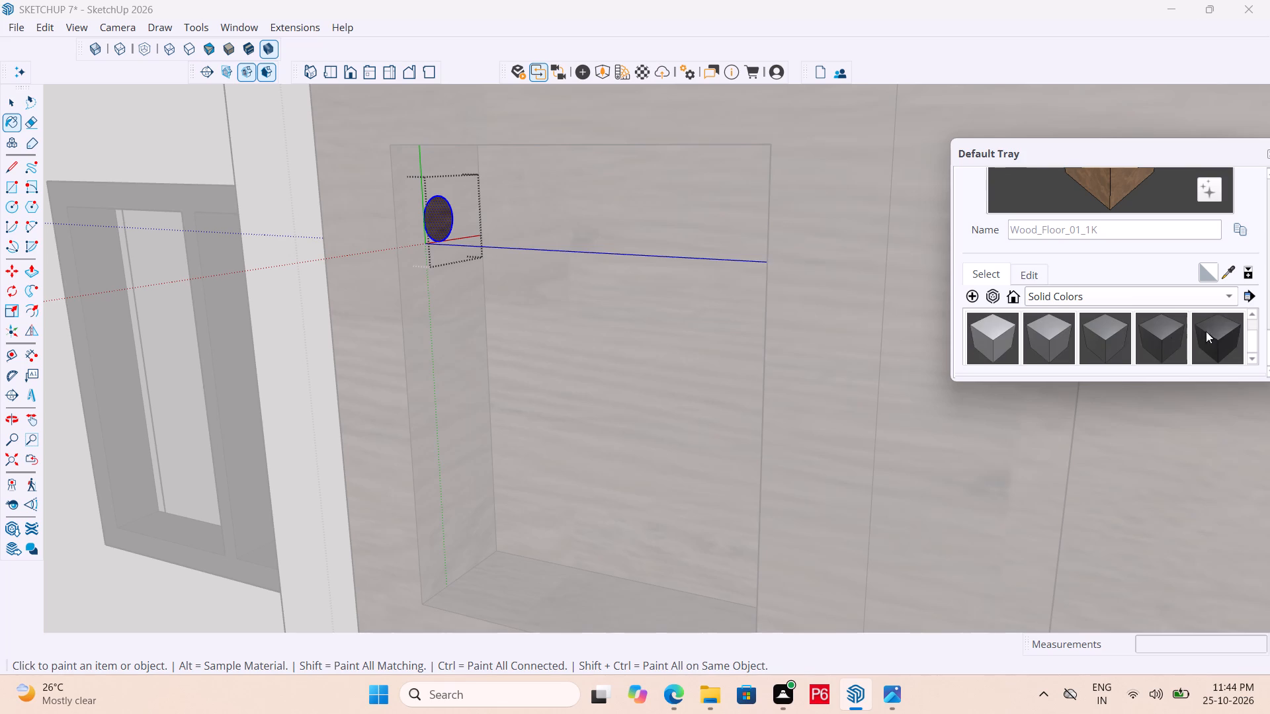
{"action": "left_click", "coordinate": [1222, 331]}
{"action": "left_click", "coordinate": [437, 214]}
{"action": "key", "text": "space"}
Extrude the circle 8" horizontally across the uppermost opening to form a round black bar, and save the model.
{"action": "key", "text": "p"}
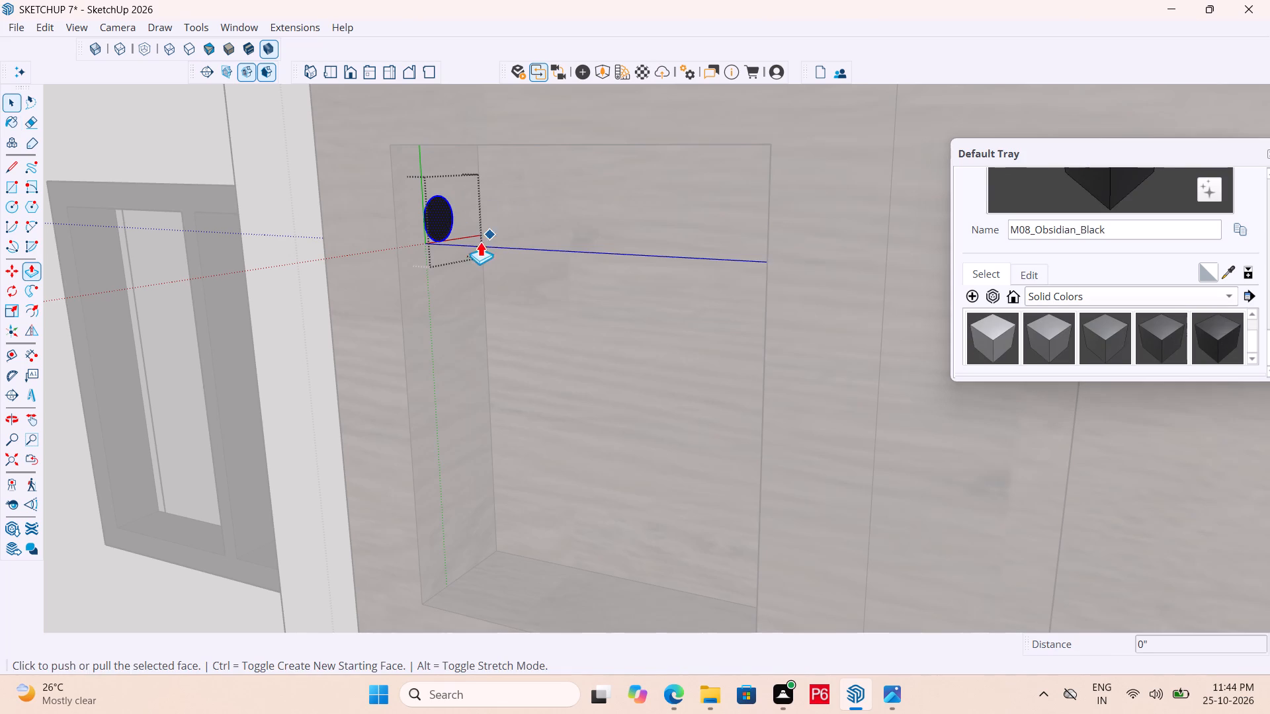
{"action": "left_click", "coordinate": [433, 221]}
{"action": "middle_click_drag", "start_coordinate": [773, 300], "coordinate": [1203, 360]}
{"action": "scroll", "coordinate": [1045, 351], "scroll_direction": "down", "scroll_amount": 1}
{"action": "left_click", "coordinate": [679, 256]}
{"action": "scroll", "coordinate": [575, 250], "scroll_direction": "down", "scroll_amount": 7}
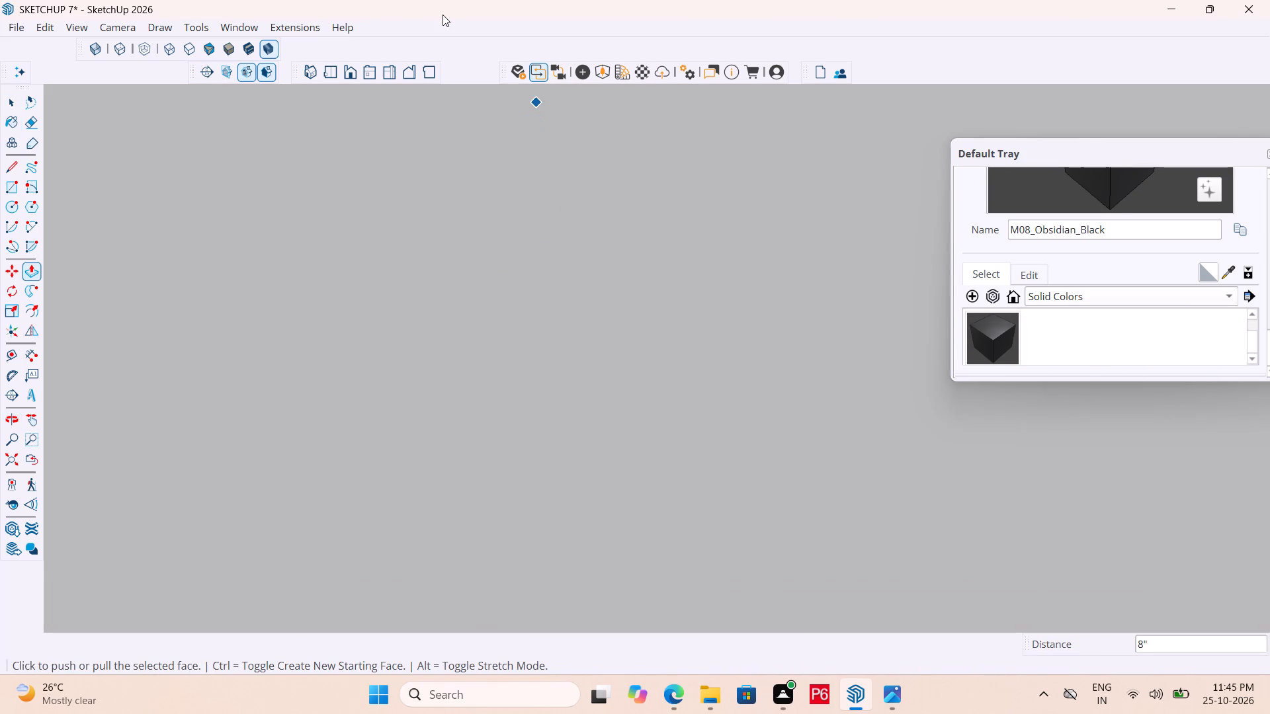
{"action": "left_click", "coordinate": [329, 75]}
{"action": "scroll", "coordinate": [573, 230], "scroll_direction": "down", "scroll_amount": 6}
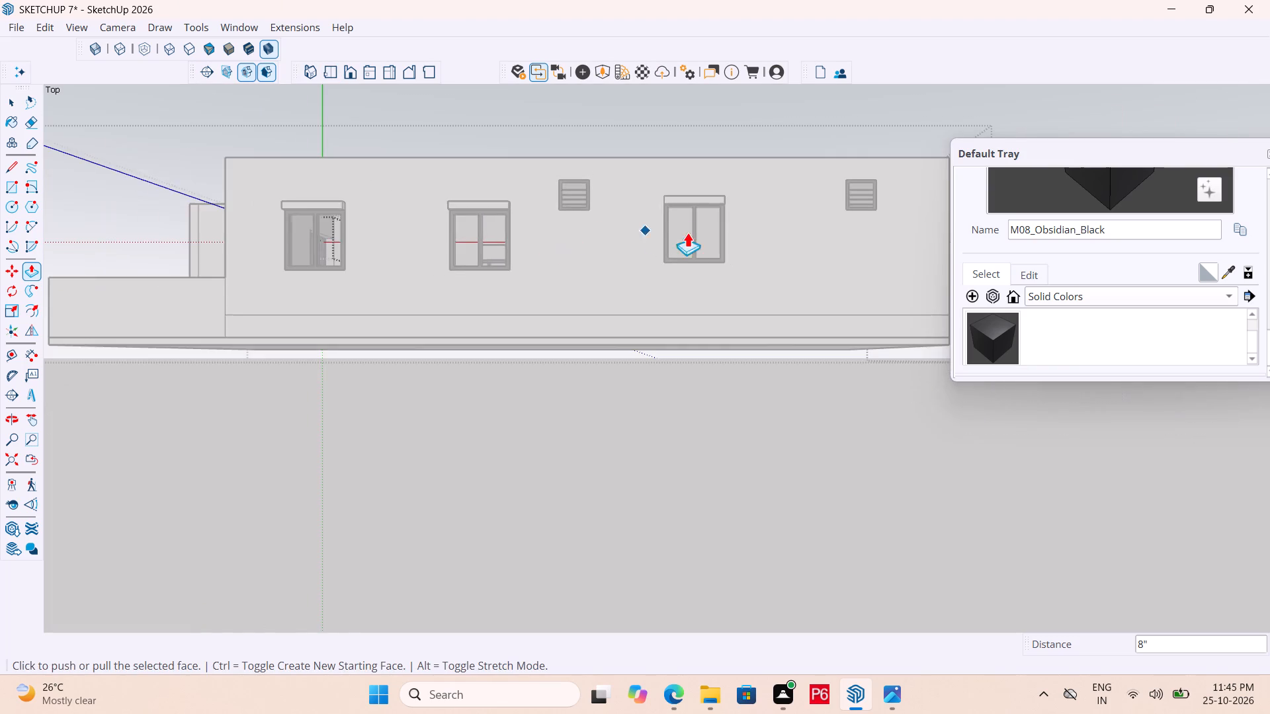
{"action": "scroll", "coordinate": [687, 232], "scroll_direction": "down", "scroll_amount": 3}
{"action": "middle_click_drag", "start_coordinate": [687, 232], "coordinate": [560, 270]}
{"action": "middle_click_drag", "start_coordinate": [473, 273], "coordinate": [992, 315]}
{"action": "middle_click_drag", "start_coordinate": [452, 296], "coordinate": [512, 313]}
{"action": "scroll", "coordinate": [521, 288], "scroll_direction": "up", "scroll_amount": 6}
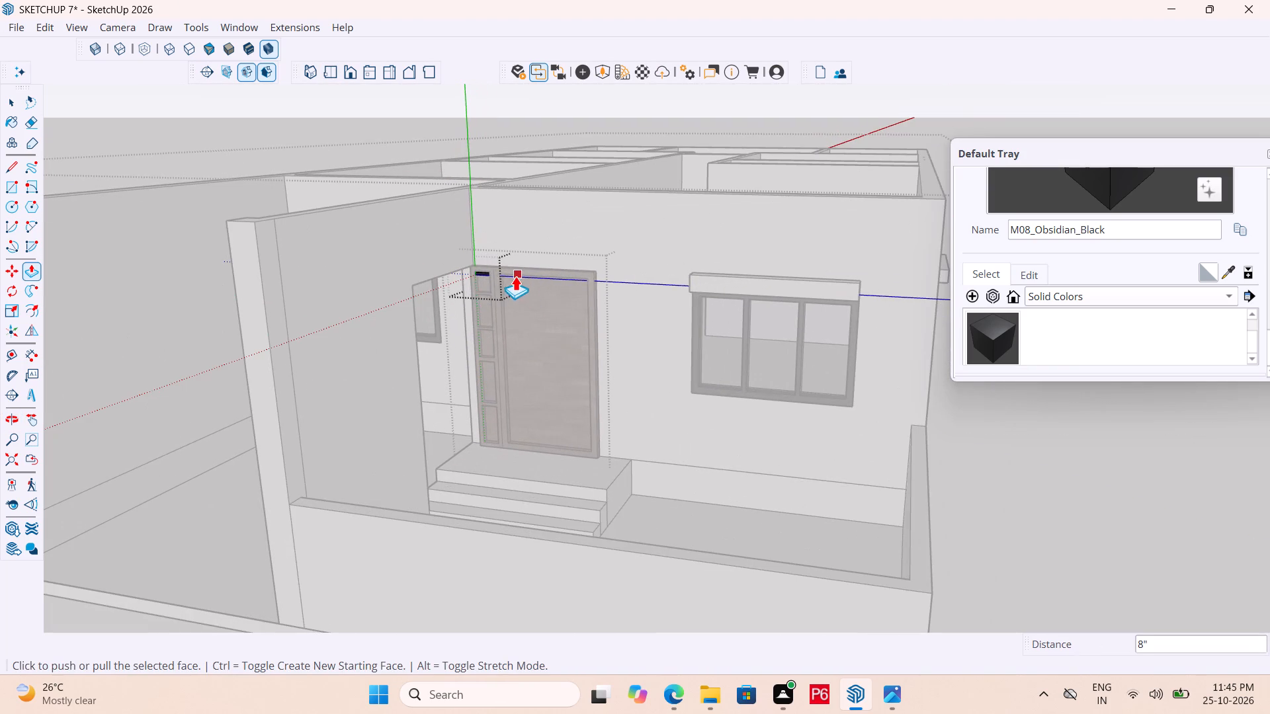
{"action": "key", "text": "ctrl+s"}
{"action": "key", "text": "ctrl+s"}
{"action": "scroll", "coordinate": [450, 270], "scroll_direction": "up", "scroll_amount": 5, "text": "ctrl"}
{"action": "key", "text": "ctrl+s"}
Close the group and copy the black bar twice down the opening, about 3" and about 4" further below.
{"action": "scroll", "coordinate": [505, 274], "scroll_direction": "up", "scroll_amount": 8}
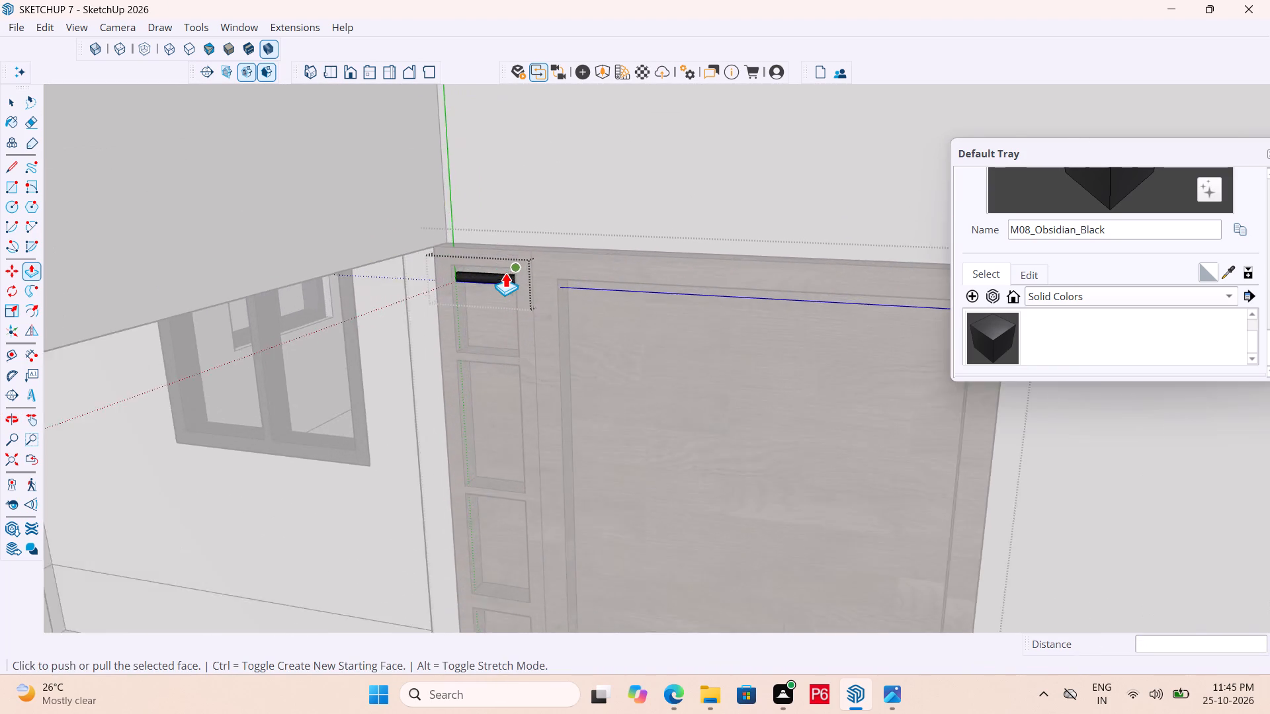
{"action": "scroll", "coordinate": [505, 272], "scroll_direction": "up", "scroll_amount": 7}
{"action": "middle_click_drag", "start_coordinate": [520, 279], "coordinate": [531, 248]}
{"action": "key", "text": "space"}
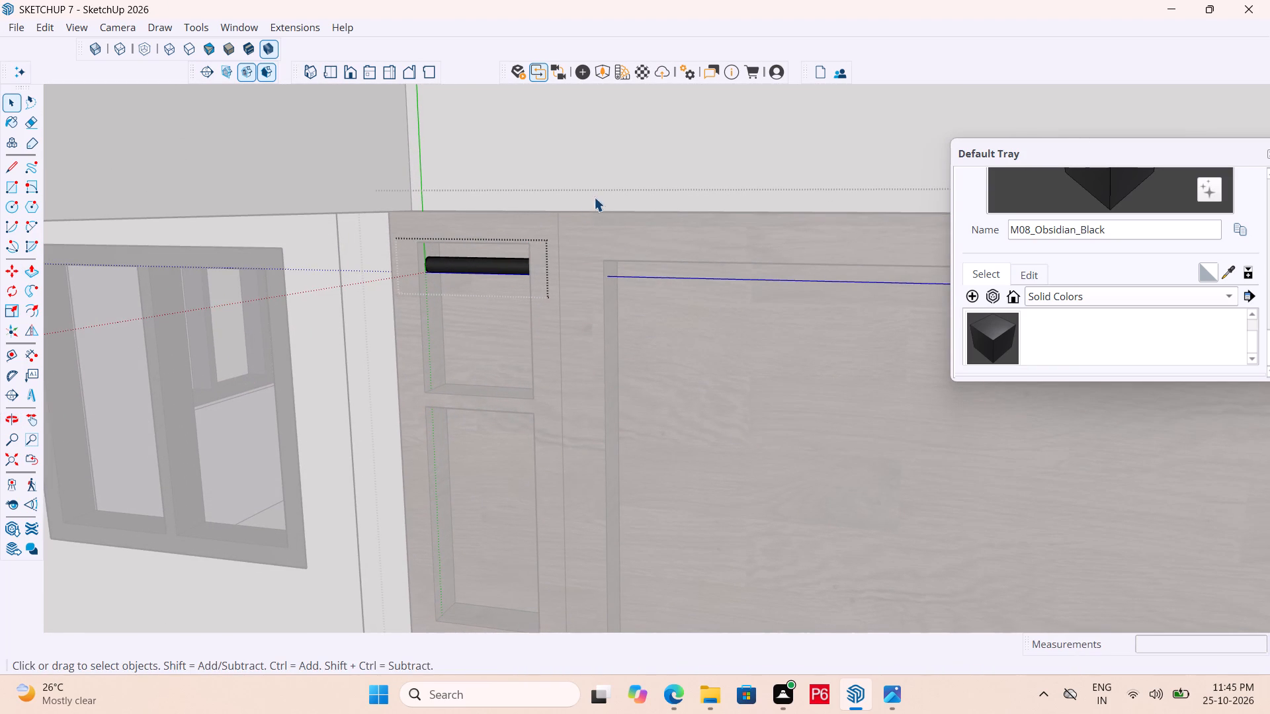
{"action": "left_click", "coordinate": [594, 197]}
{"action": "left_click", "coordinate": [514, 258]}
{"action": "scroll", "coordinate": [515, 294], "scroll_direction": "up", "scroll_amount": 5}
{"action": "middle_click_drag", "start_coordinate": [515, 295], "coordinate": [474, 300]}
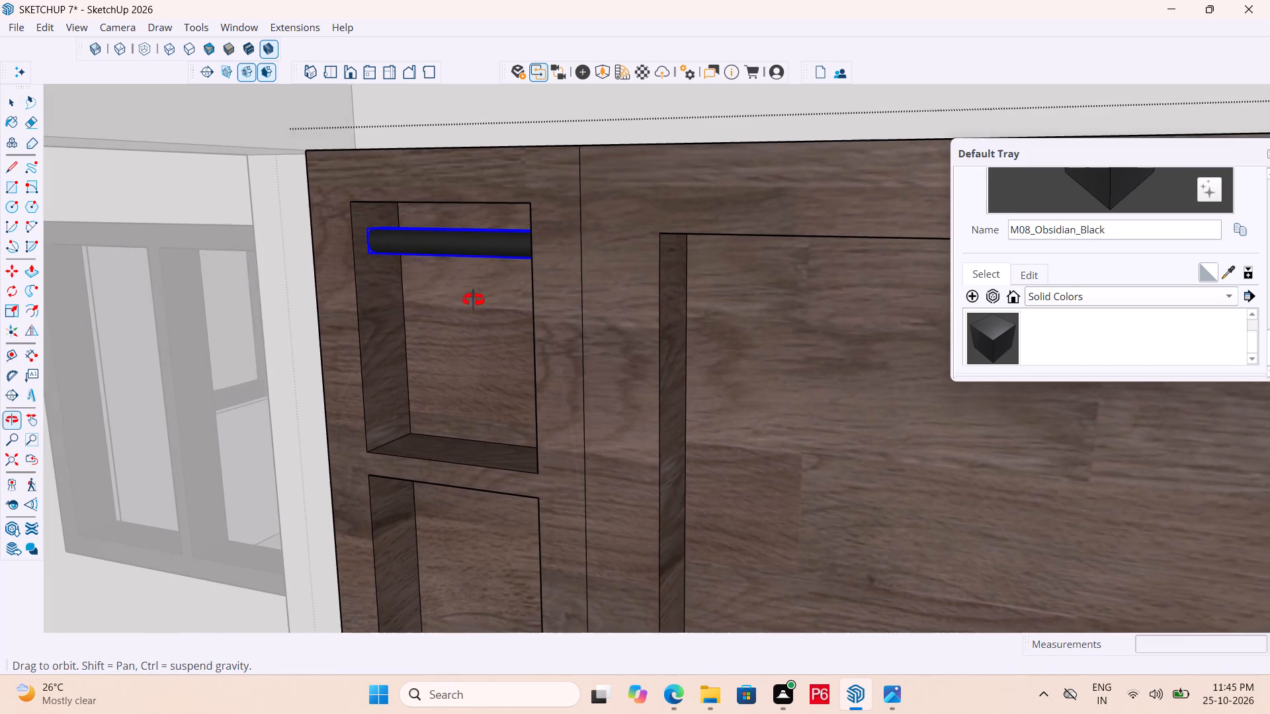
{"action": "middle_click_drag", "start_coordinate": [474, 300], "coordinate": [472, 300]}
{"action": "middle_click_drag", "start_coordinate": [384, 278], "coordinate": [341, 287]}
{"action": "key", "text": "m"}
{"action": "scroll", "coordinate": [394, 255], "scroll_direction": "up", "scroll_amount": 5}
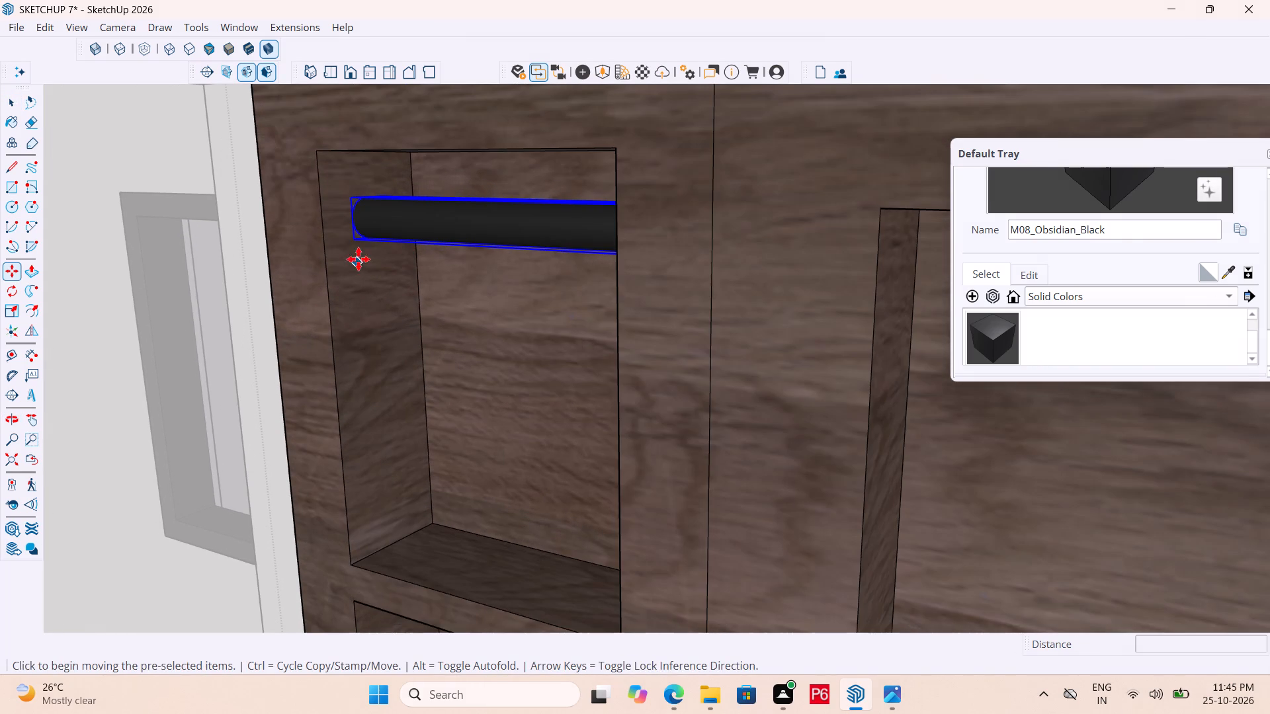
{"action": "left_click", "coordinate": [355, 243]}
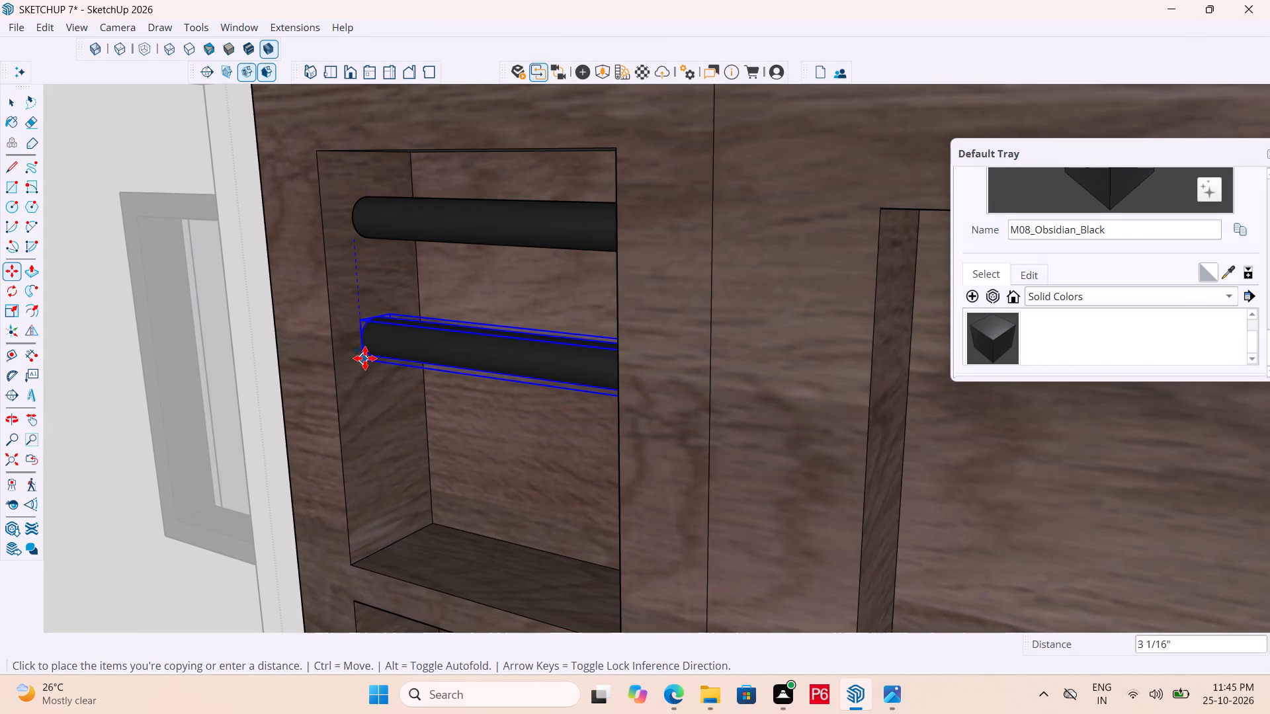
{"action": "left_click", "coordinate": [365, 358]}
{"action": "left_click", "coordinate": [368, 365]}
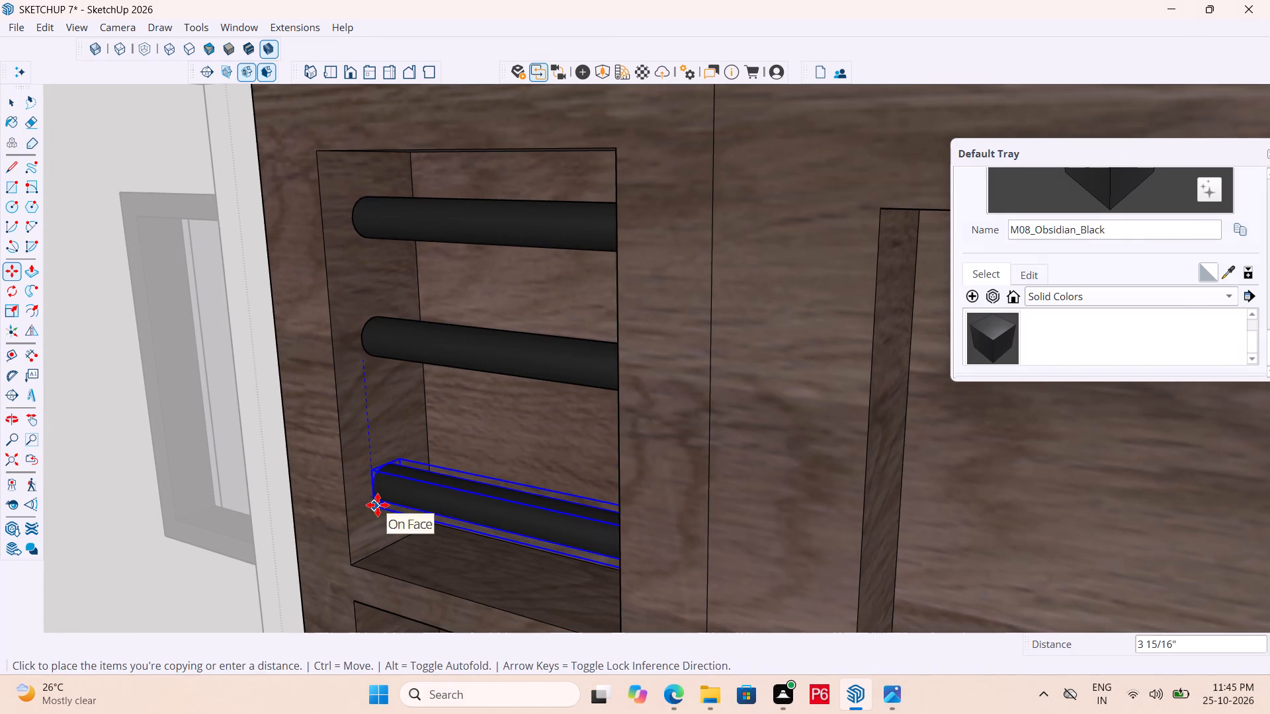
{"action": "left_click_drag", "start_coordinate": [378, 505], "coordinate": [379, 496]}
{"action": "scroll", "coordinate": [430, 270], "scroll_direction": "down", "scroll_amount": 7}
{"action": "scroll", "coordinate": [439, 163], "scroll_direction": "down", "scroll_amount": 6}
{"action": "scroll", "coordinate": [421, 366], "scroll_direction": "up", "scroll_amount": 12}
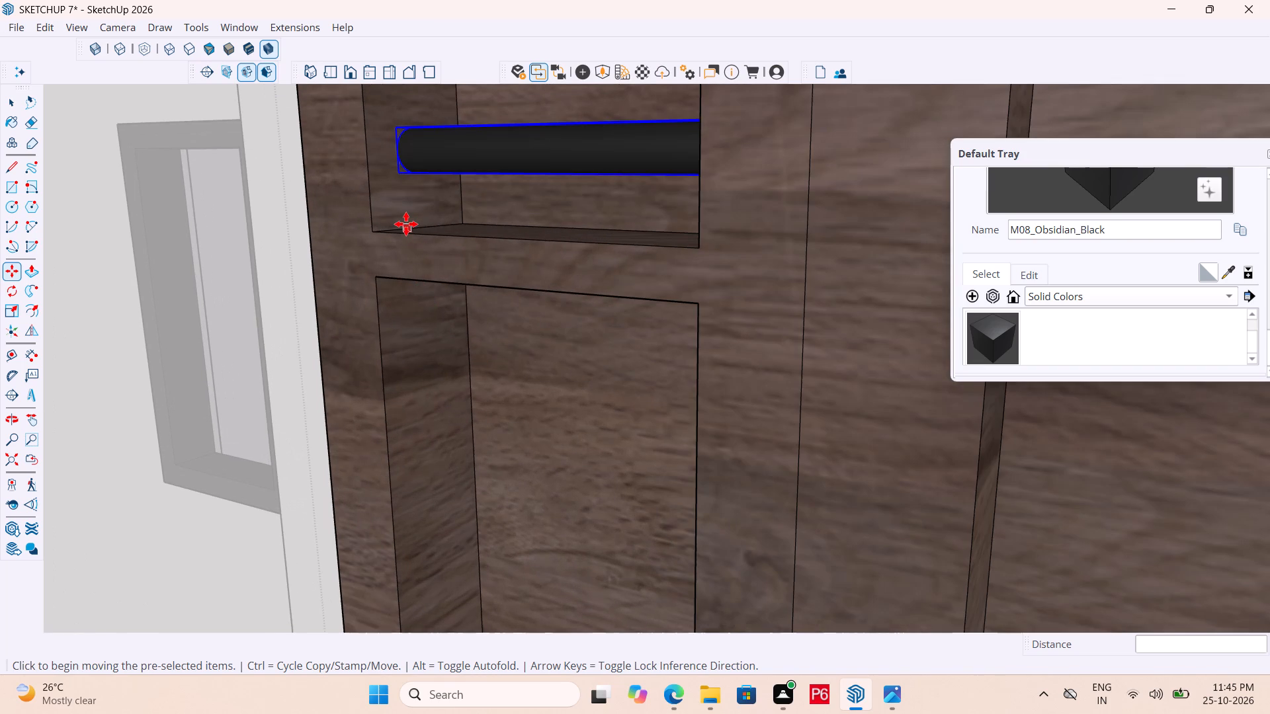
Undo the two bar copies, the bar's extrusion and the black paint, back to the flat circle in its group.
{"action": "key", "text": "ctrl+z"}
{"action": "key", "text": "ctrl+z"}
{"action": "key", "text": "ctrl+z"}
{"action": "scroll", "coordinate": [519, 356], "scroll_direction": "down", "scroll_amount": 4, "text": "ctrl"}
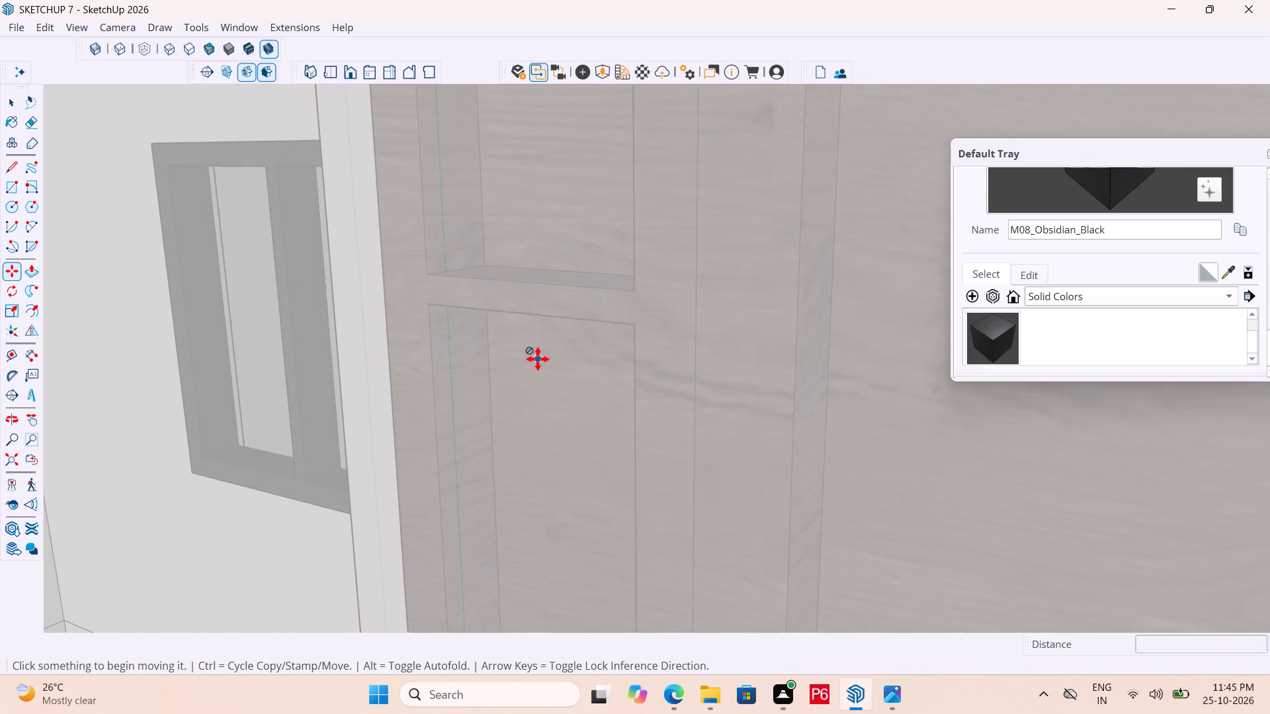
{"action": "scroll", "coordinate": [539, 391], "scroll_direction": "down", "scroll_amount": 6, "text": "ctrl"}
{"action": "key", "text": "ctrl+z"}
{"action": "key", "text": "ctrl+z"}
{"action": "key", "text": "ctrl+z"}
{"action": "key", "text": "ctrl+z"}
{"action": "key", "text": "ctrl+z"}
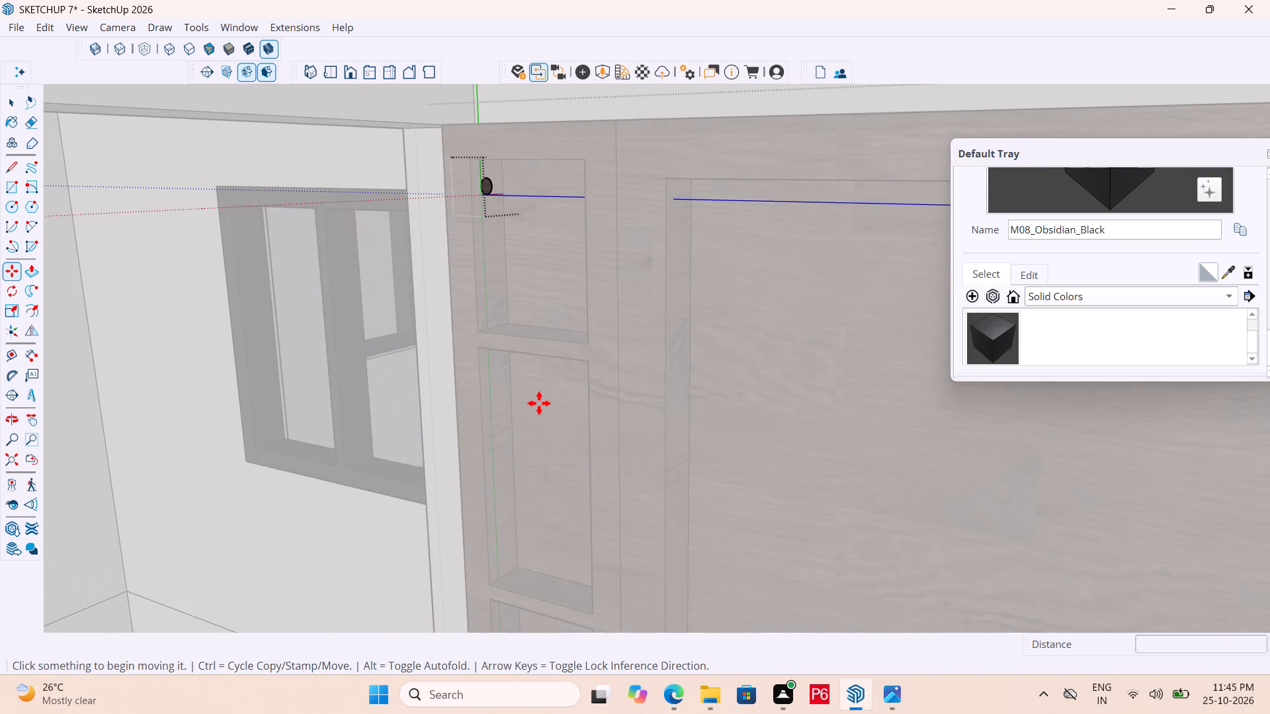
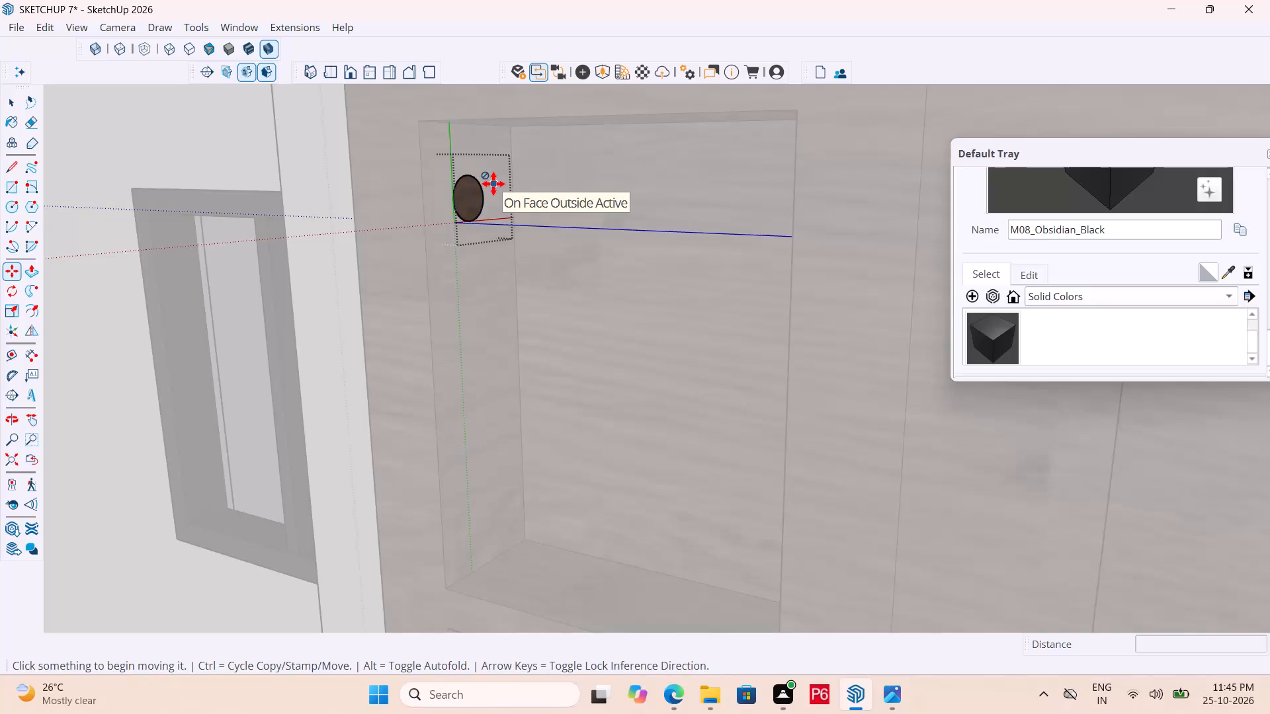
Undo the circle's grouping and the circle itself in the uppermost side panel opening.
{"action": "key", "text": "ctrl+z"}
{"action": "key", "text": "ctrl+z"}
{"action": "key", "text": "ctrl+z"}
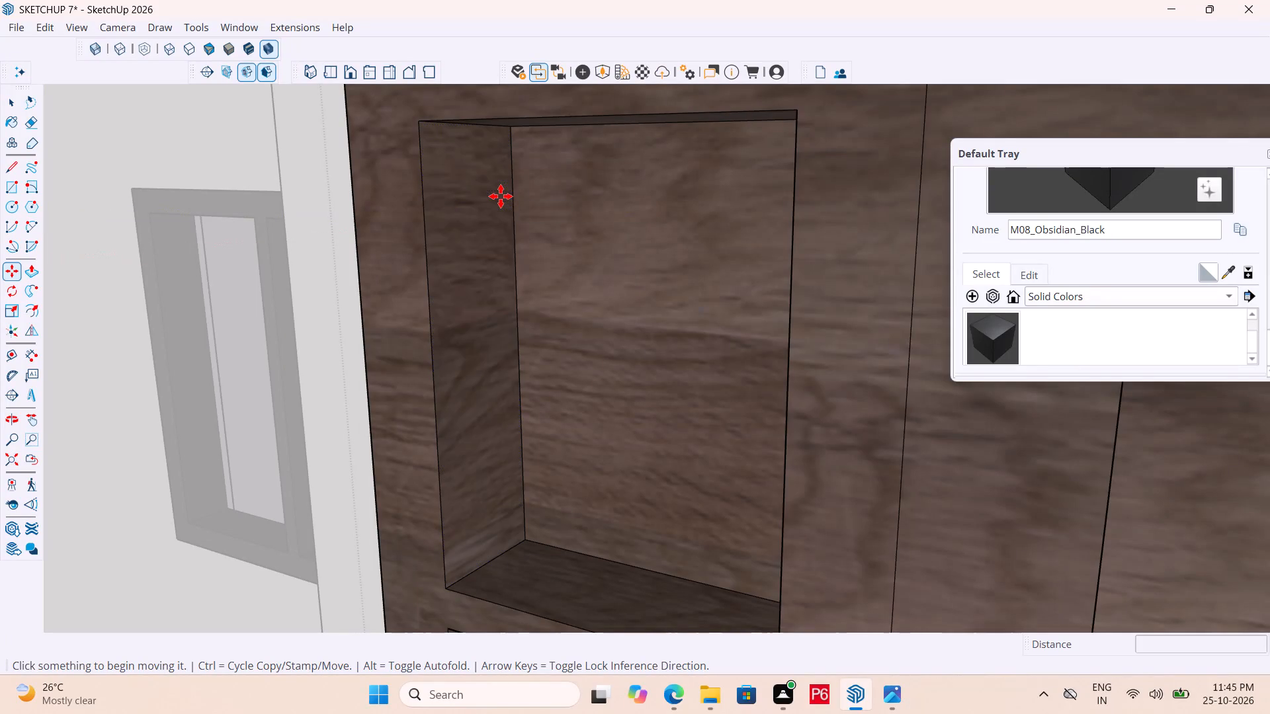
Draw a small circle near the top of the uppermost opening's inner side face and make it a group.
{"action": "key", "text": "c"}
{"action": "scroll", "coordinate": [489, 206], "scroll_direction": "up", "scroll_amount": 2}
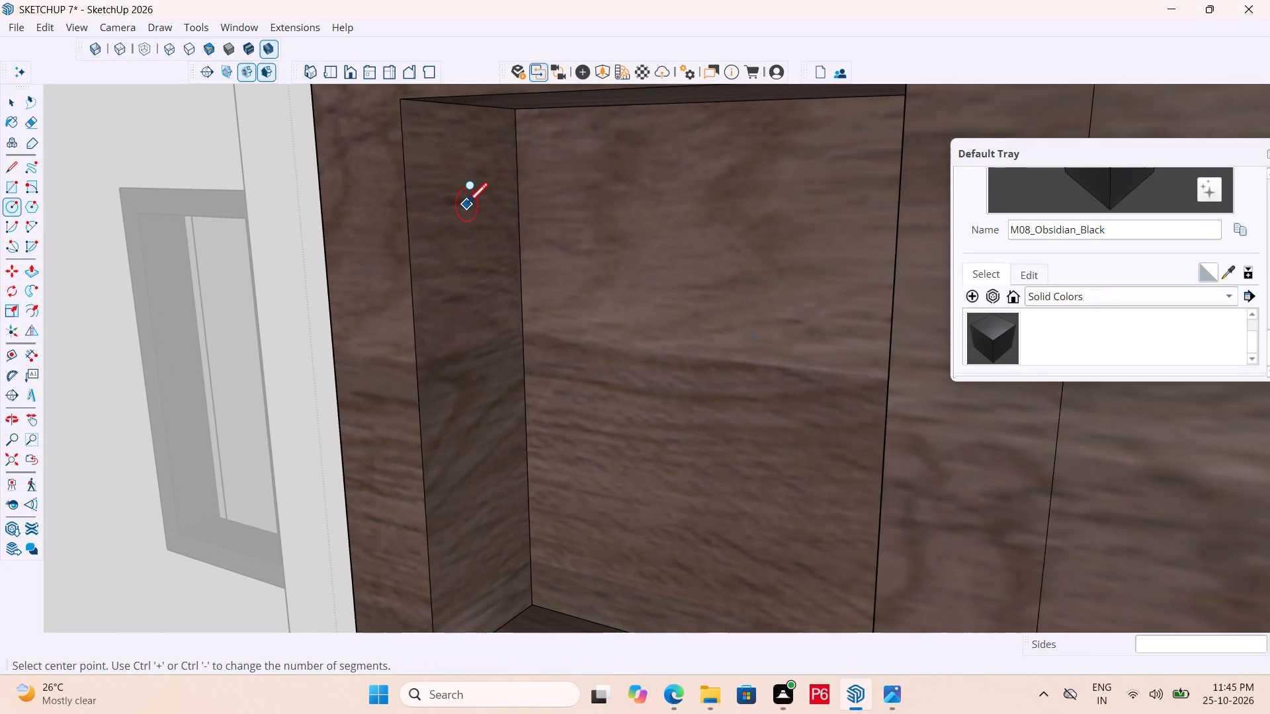
{"action": "left_click", "coordinate": [466, 200]}
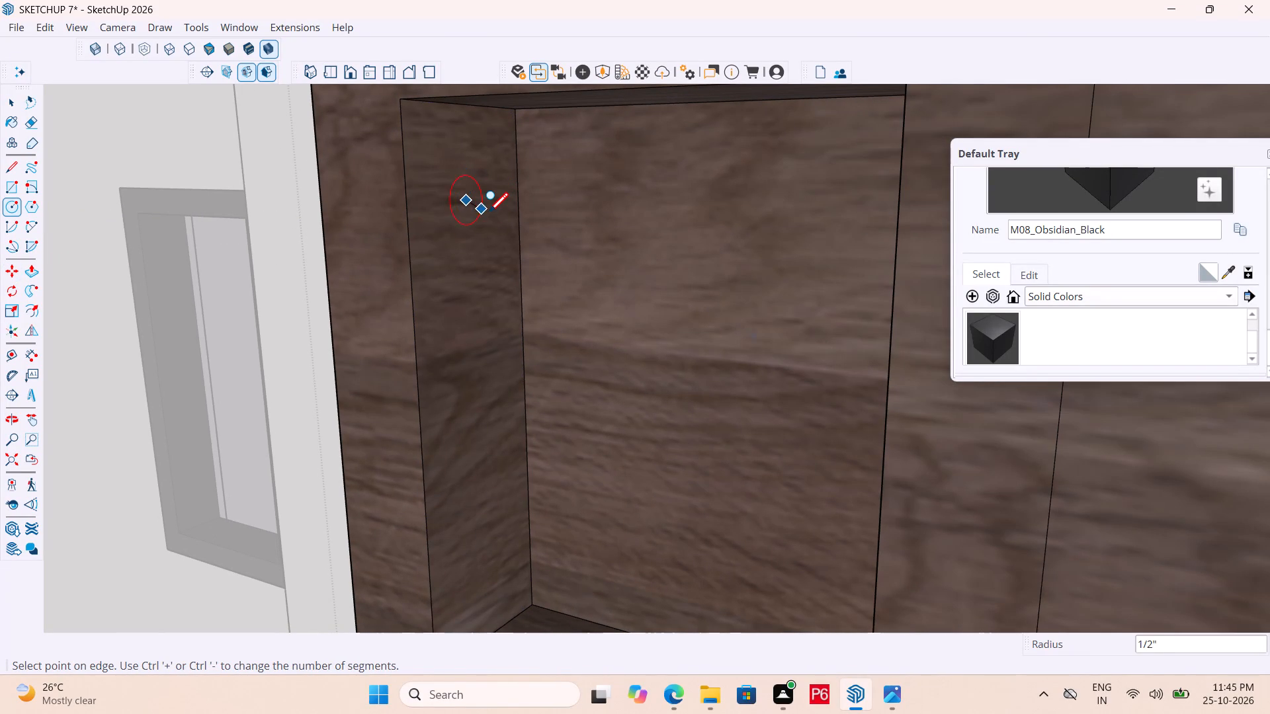
{"action": "left_click", "coordinate": [479, 208]}
{"action": "key", "text": "space"}
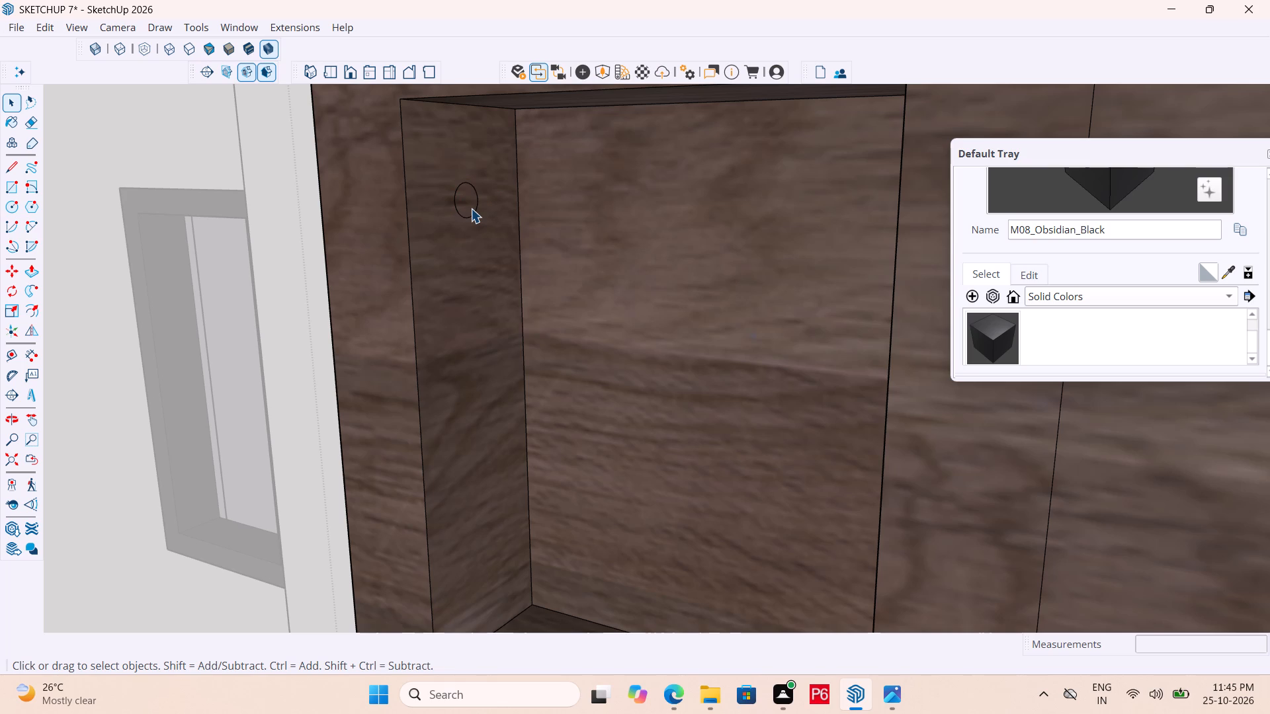
{"action": "left_click", "coordinate": [471, 208]}
{"action": "double_click", "coordinate": [471, 208]}
{"action": "right_click", "coordinate": [471, 208]}
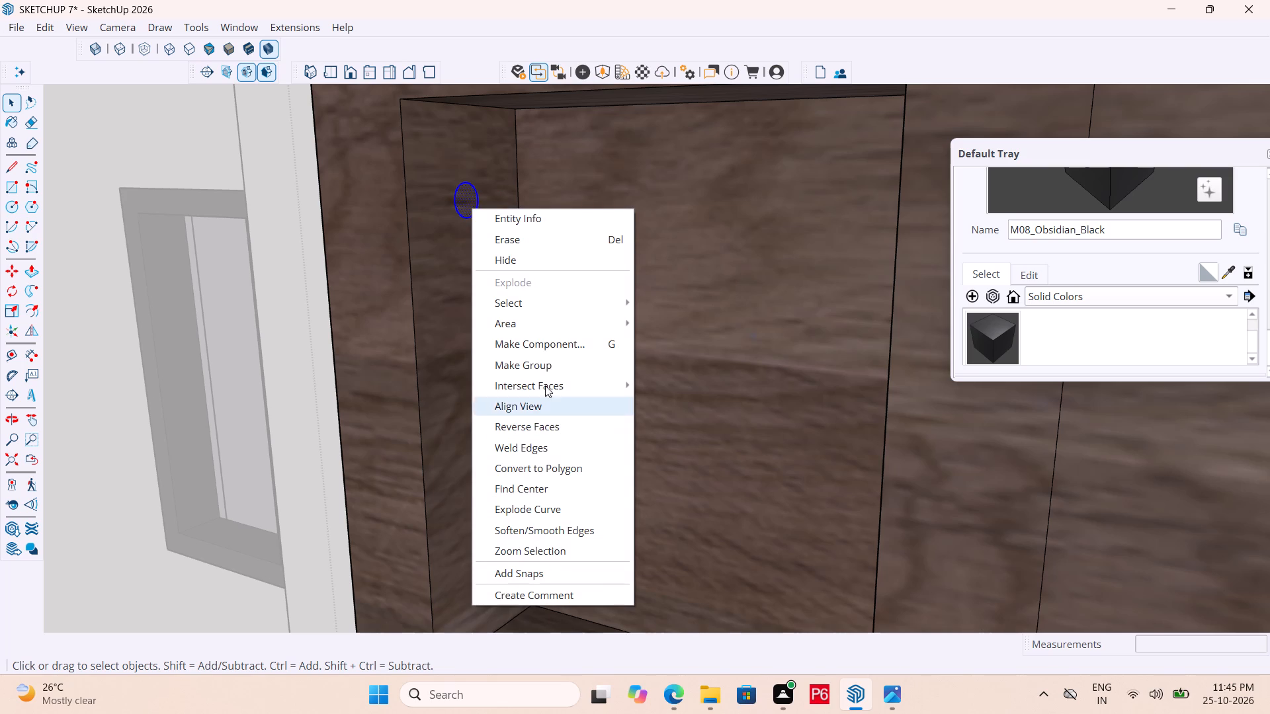
{"action": "left_click", "coordinate": [542, 363]}
Open the circle group and paint its face with the solid colour M09_Shadow_Night.
{"action": "double_click", "coordinate": [472, 205]}
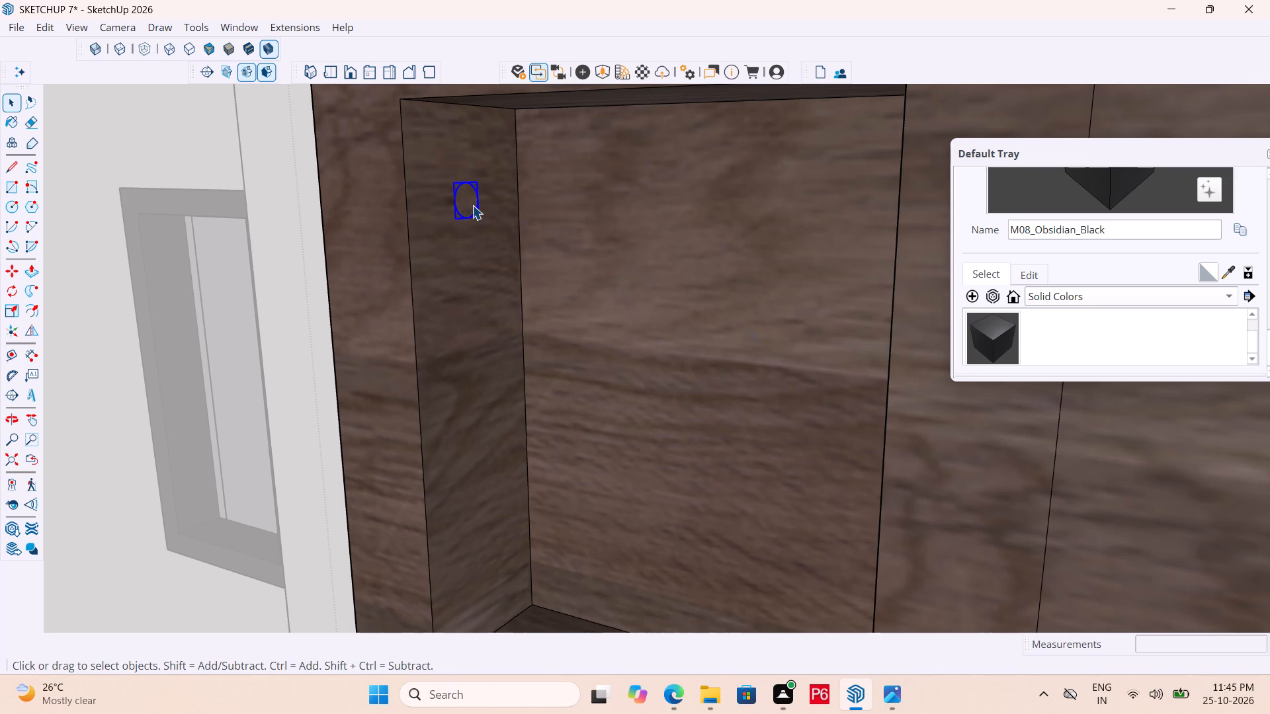
{"action": "left_click", "coordinate": [470, 200]}
{"action": "left_click", "coordinate": [997, 328]}
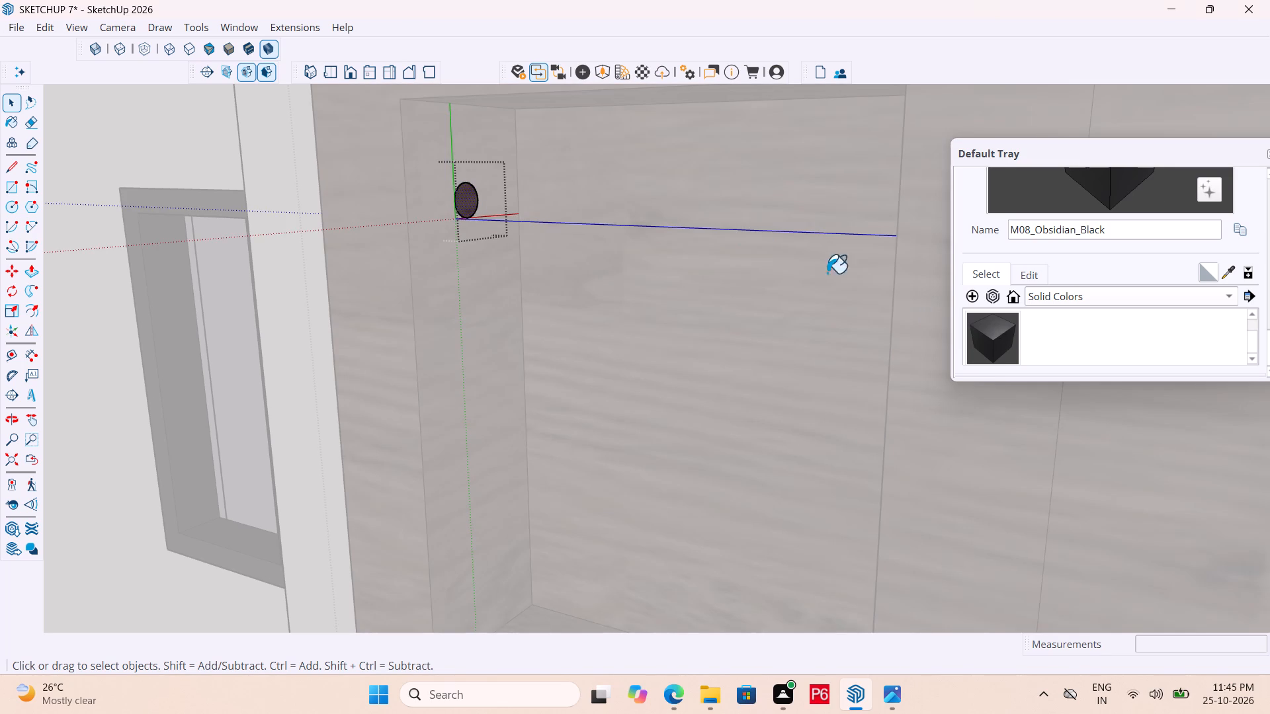
{"action": "left_click", "coordinate": [464, 205]}
Extrude the circle 8" horizontally across the uppermost opening to form a round black bar, and close the group.
{"action": "key", "text": "p"}
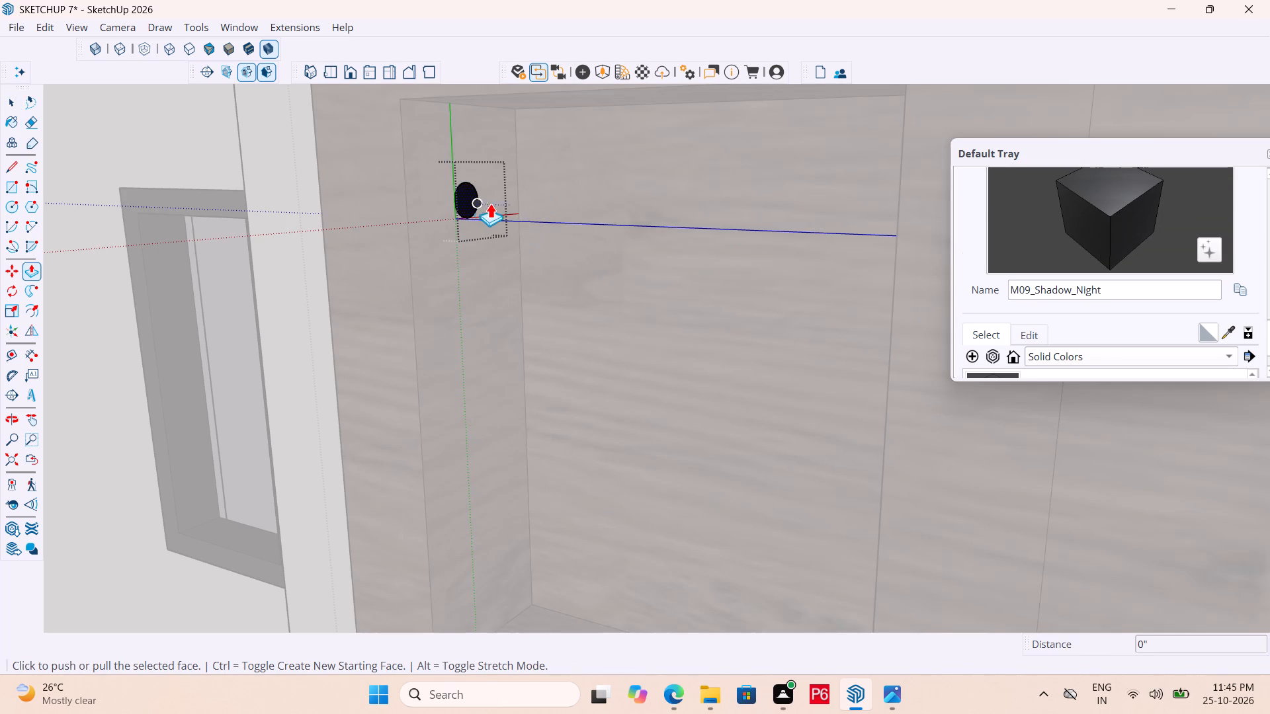
{"action": "left_click", "coordinate": [468, 200]}
{"action": "scroll", "coordinate": [508, 270], "scroll_direction": "down", "scroll_amount": 6}
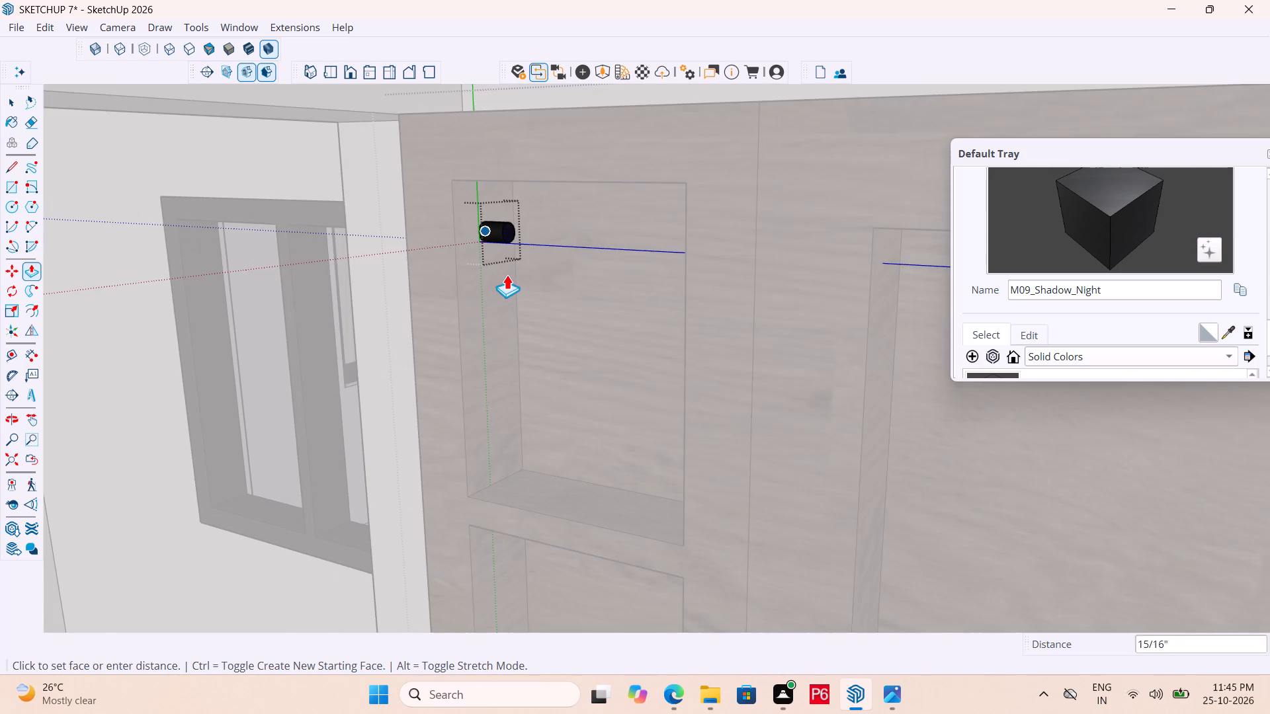
{"action": "scroll", "coordinate": [511, 296], "scroll_direction": "down", "scroll_amount": 4}
{"action": "middle_click_drag", "start_coordinate": [598, 309], "coordinate": [963, 337]}
{"action": "scroll", "coordinate": [708, 340], "scroll_direction": "down", "scroll_amount": 6}
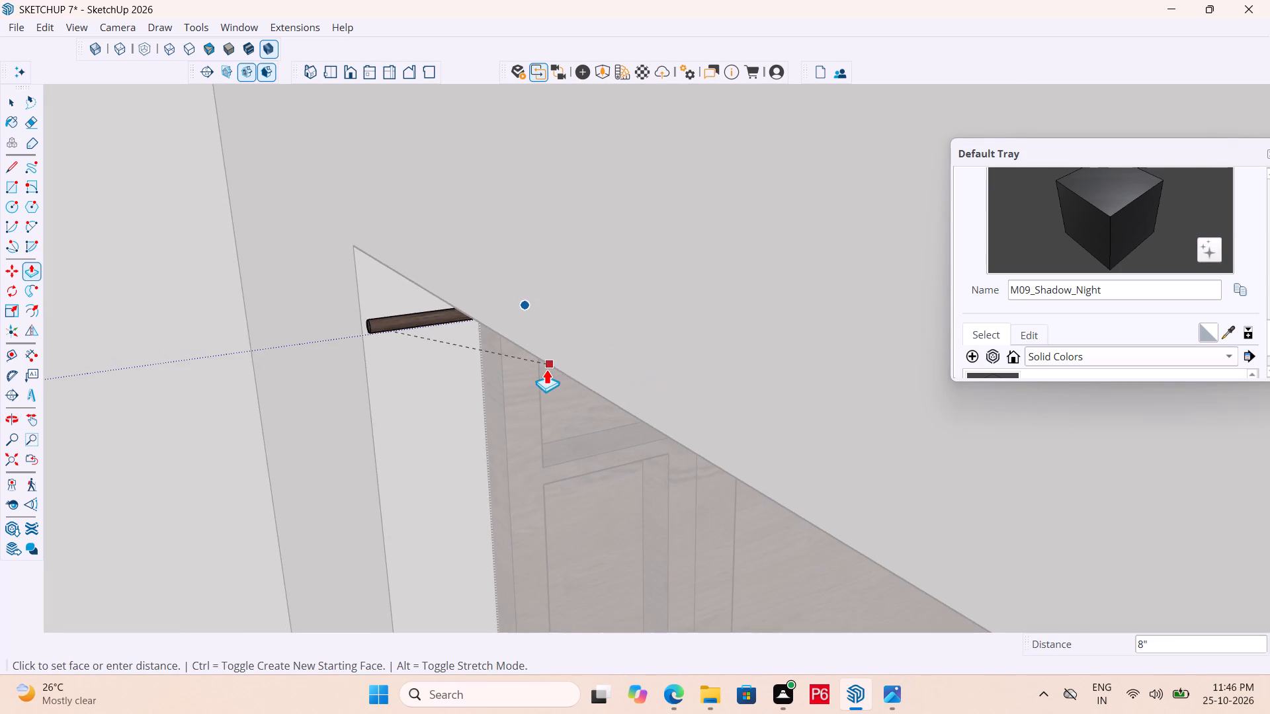
{"action": "scroll", "coordinate": [546, 368], "scroll_direction": "down", "scroll_amount": 6}
{"action": "middle_click_drag", "start_coordinate": [685, 336], "coordinate": [204, 339]}
{"action": "scroll", "coordinate": [338, 332], "scroll_direction": "down", "scroll_amount": 6}
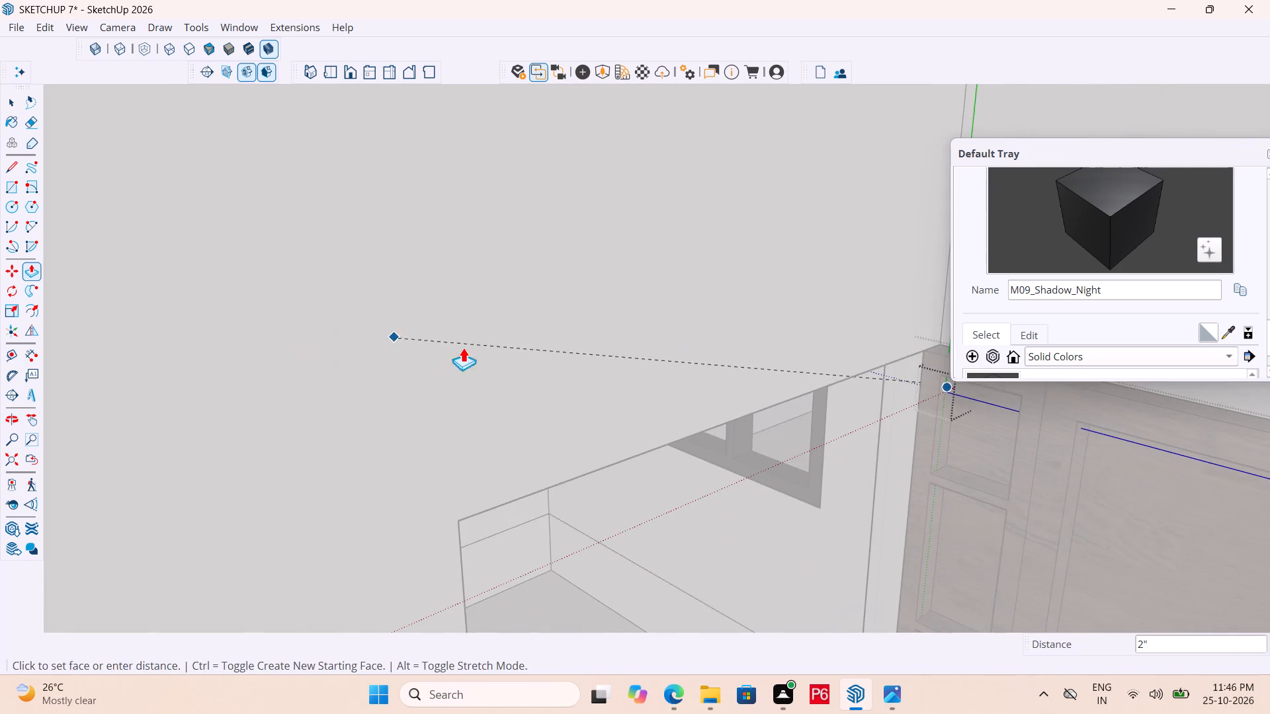
{"action": "scroll", "coordinate": [471, 358], "scroll_direction": "down", "scroll_amount": 7}
{"action": "scroll", "coordinate": [375, 348], "scroll_direction": "down", "scroll_amount": 6}
{"action": "middle_click_drag", "start_coordinate": [673, 452], "coordinate": [853, 461]}
{"action": "scroll", "coordinate": [451, 412], "scroll_direction": "down", "scroll_amount": 6}
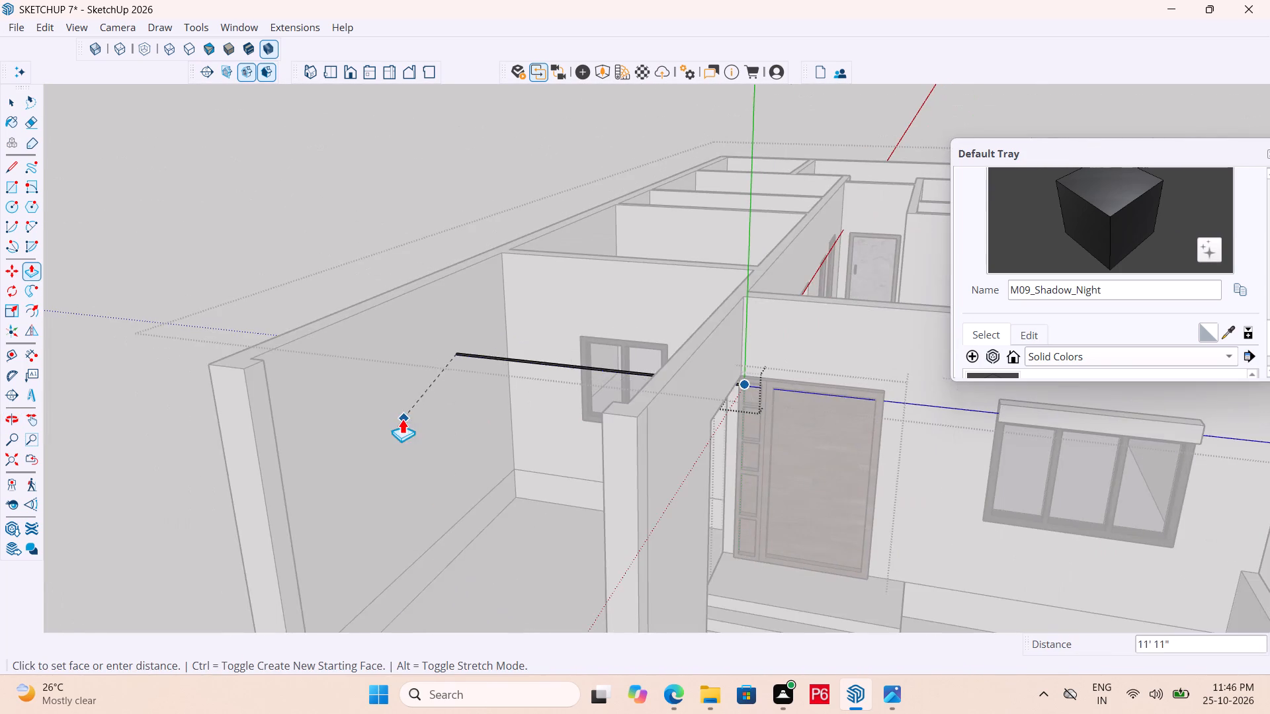
{"action": "scroll", "coordinate": [835, 422], "scroll_direction": "up", "scroll_amount": 12}
{"action": "middle_click_drag", "start_coordinate": [663, 380], "coordinate": [808, 377]}
{"action": "scroll", "coordinate": [693, 360], "scroll_direction": "up", "scroll_amount": 12}
{"action": "middle_click_drag", "start_coordinate": [608, 384], "coordinate": [663, 315]}
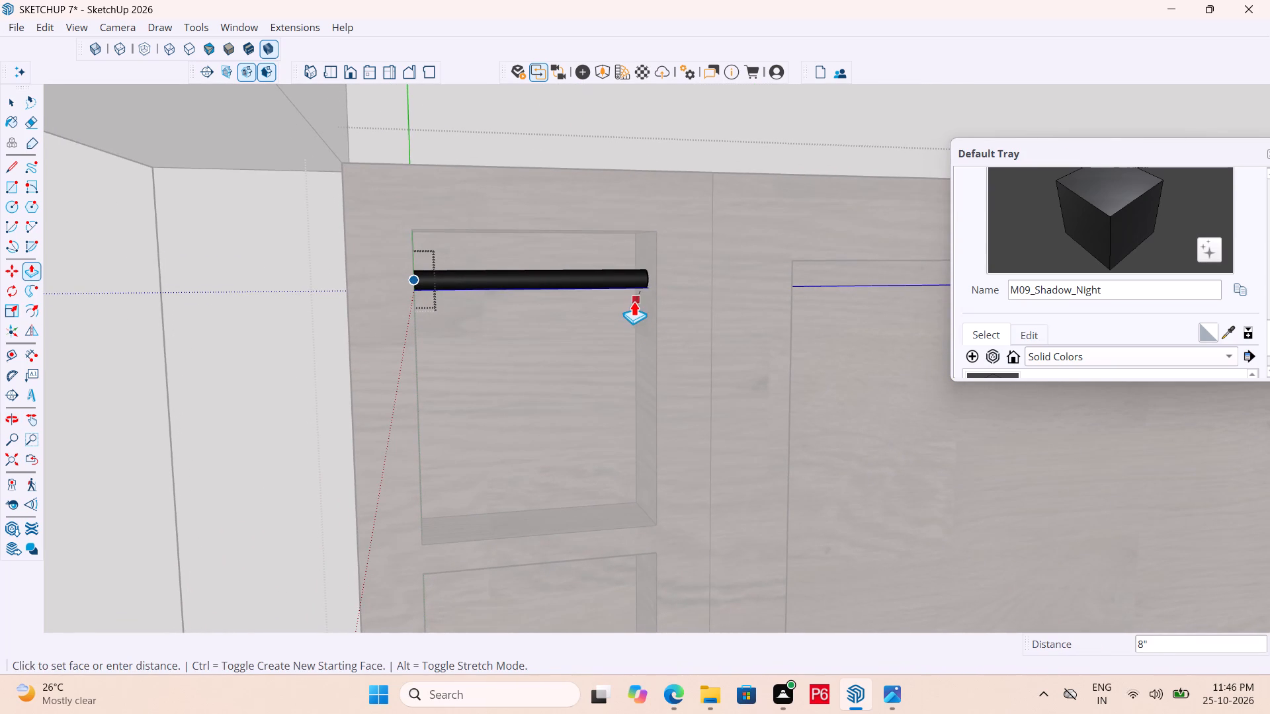
{"action": "left_click", "coordinate": [642, 296]}
{"action": "key", "text": "space"}
{"action": "left_click", "coordinate": [681, 352]}
Copy the black bar four times down the uppermost opening, each copy about 2" below the previous one.
{"action": "middle_click_drag", "start_coordinate": [753, 331], "coordinate": [632, 339]}
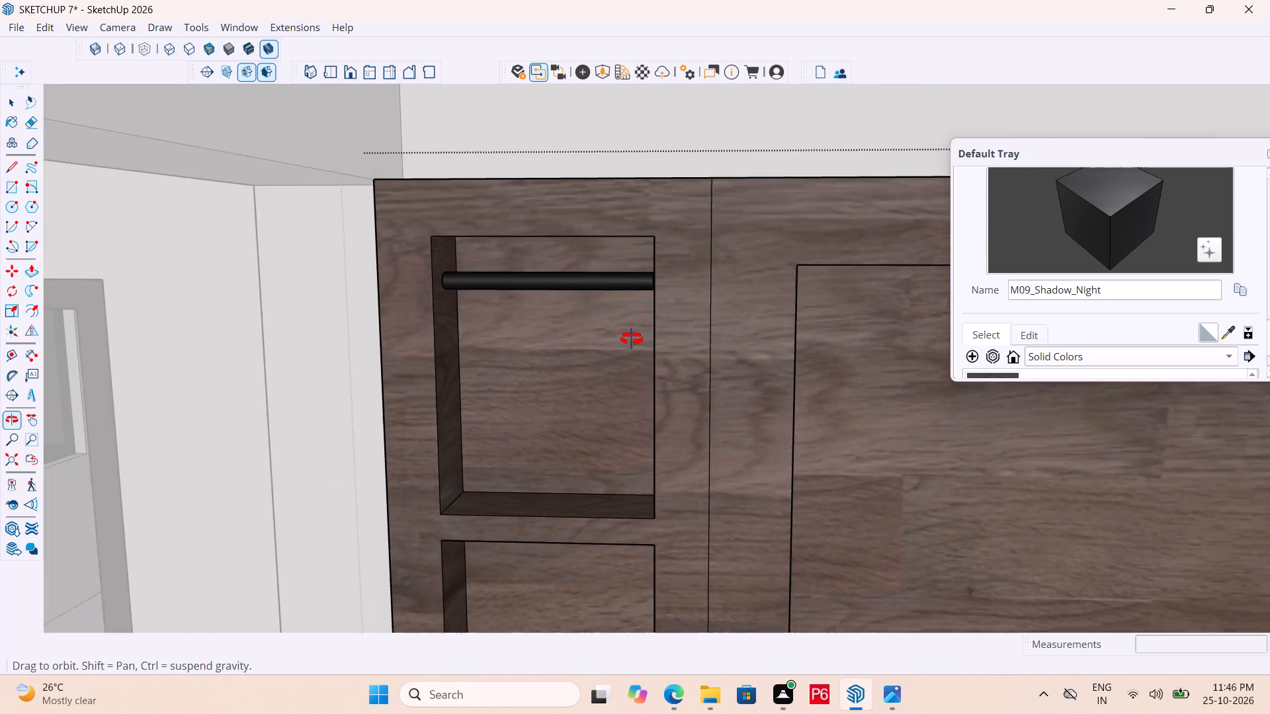
{"action": "middle_click_drag", "start_coordinate": [632, 339], "coordinate": [523, 352]}
{"action": "left_click", "coordinate": [546, 281]}
{"action": "scroll", "coordinate": [503, 299], "scroll_direction": "up", "scroll_amount": 9}
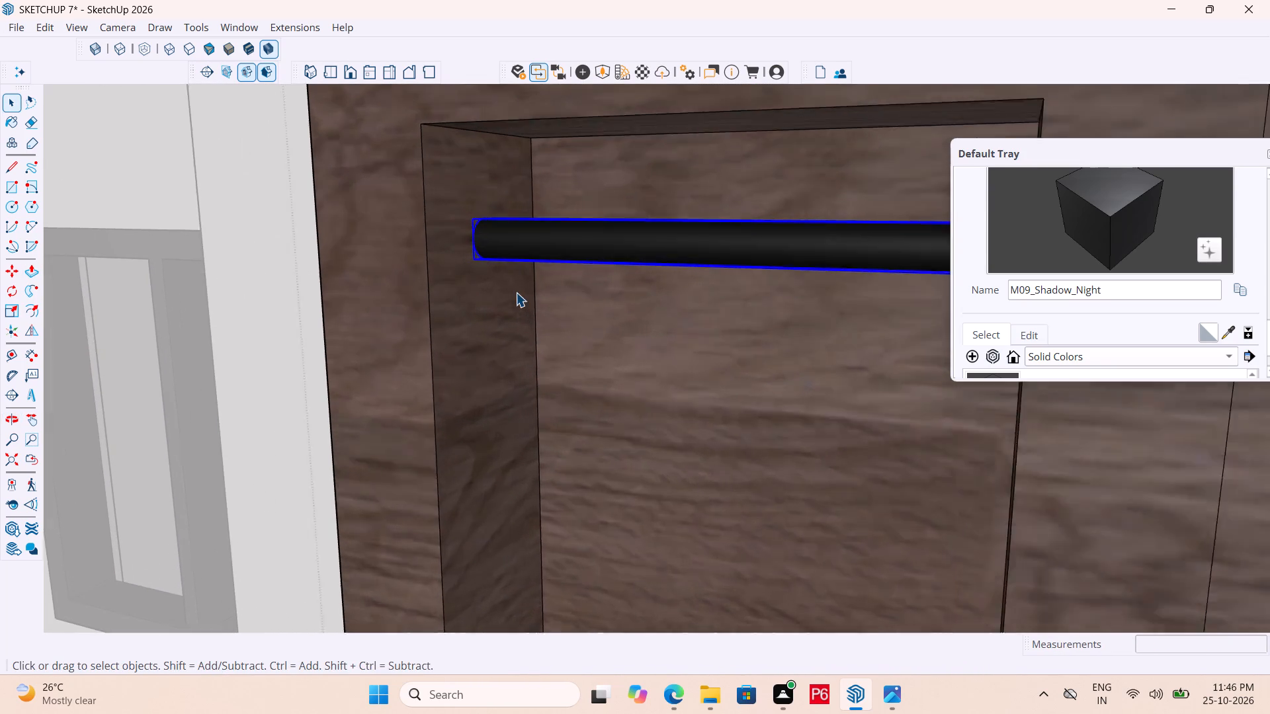
{"action": "scroll", "coordinate": [516, 292], "scroll_direction": "up", "scroll_amount": 2}
{"action": "key", "text": "m"}
{"action": "left_click", "coordinate": [466, 254]}
{"action": "scroll", "coordinate": [475, 241], "scroll_direction": "down", "scroll_amount": 6}
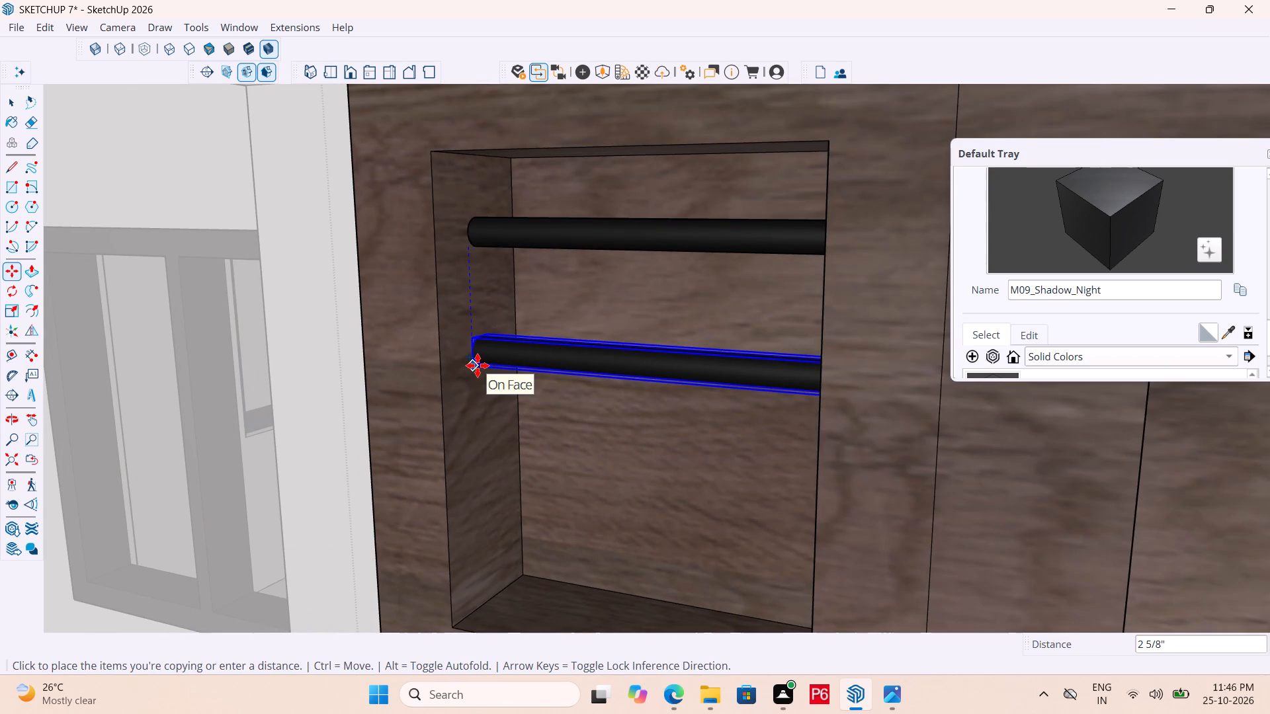
{"action": "scroll", "coordinate": [461, 319], "scroll_direction": "down", "scroll_amount": 6}
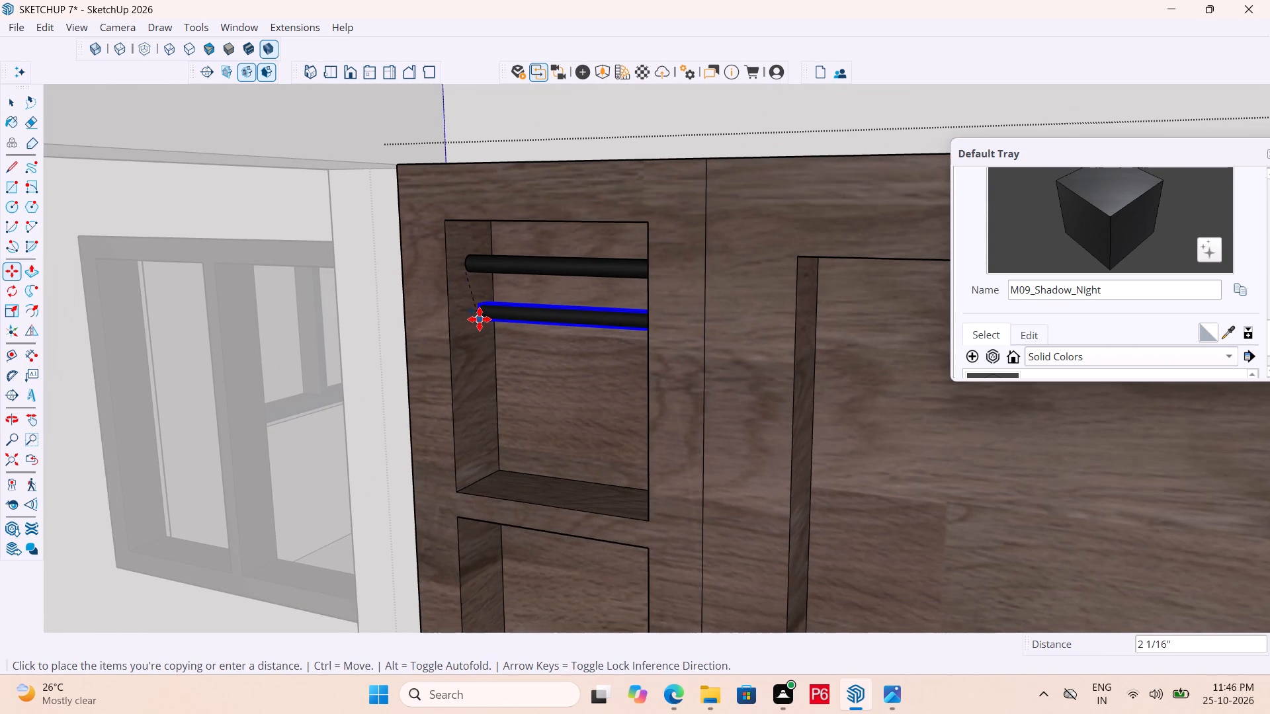
{"action": "left_click", "coordinate": [473, 324]}
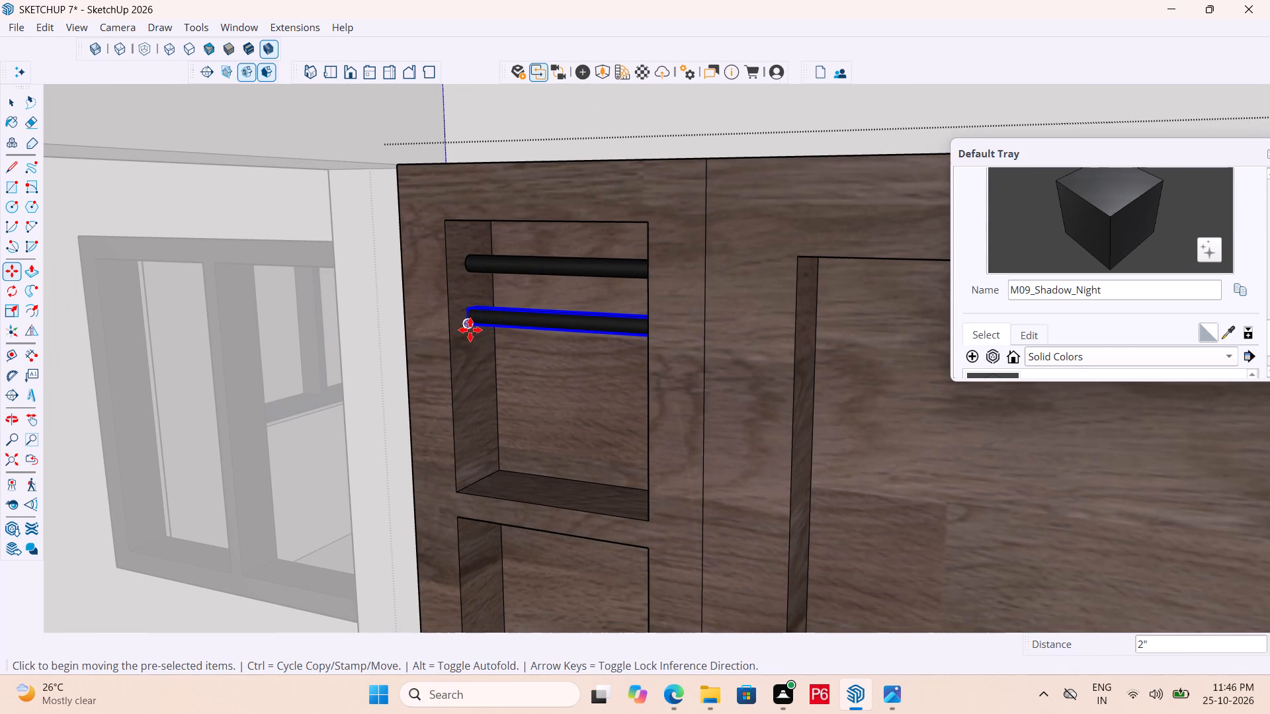
{"action": "left_click", "coordinate": [470, 330]}
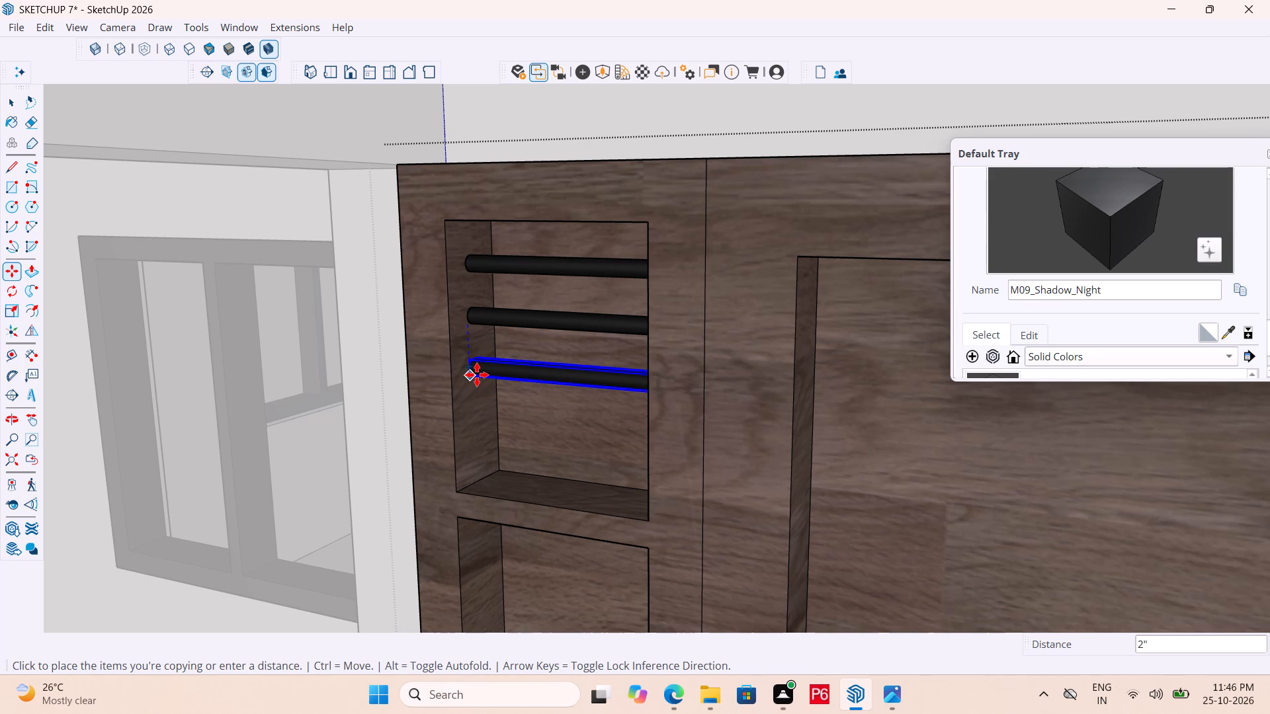
{"action": "left_click", "coordinate": [478, 370]}
{"action": "left_click", "coordinate": [475, 375]}
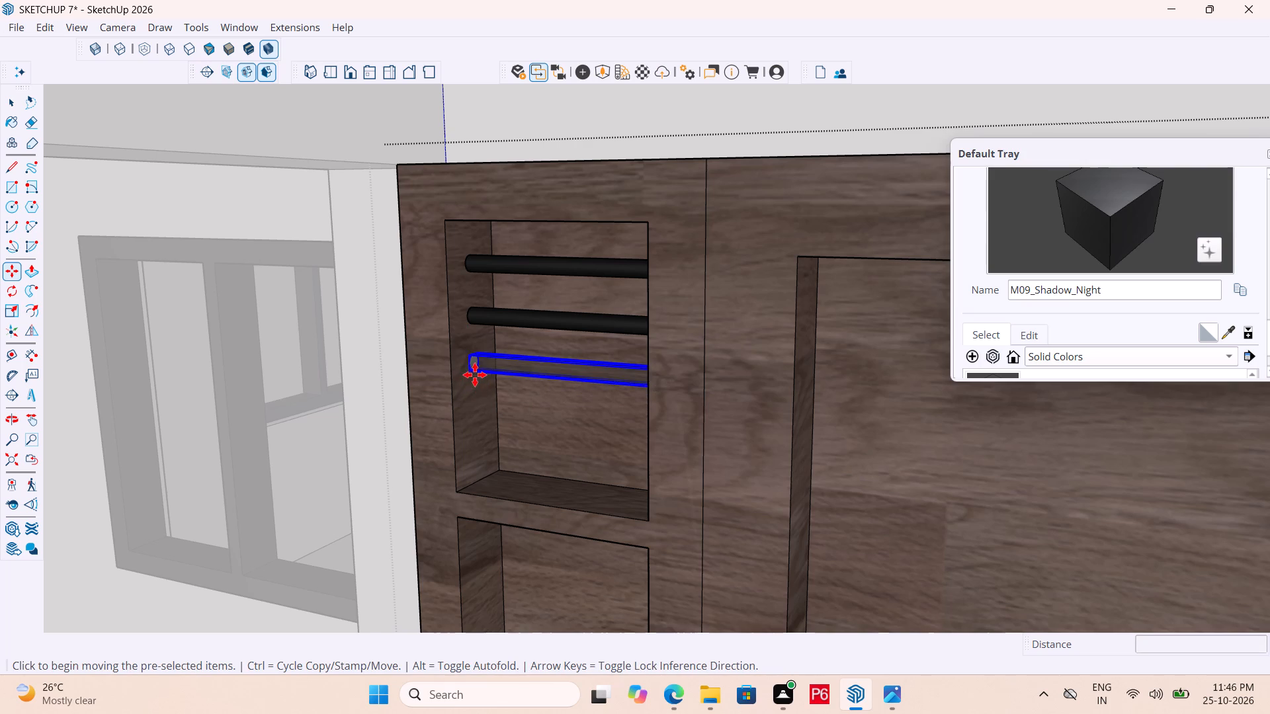
{"action": "double_click", "coordinate": [480, 416]}
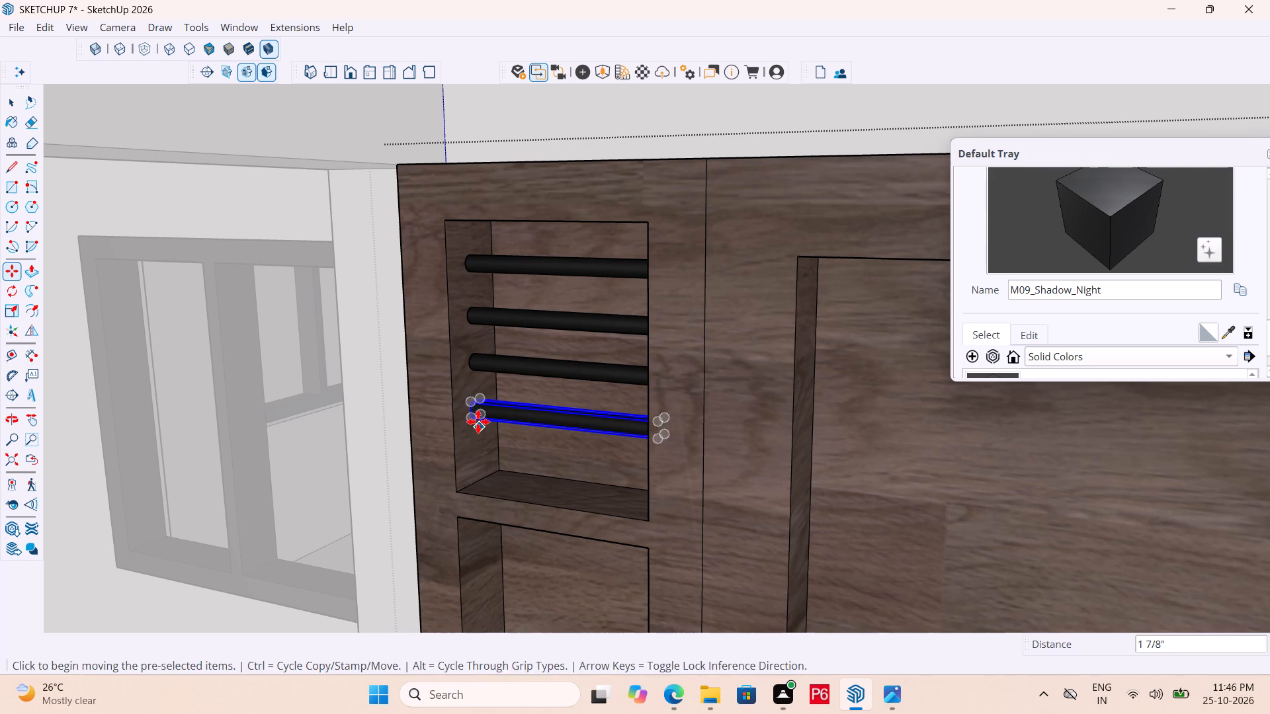
{"action": "left_click", "coordinate": [476, 418]}
{"action": "left_click", "coordinate": [479, 463]}
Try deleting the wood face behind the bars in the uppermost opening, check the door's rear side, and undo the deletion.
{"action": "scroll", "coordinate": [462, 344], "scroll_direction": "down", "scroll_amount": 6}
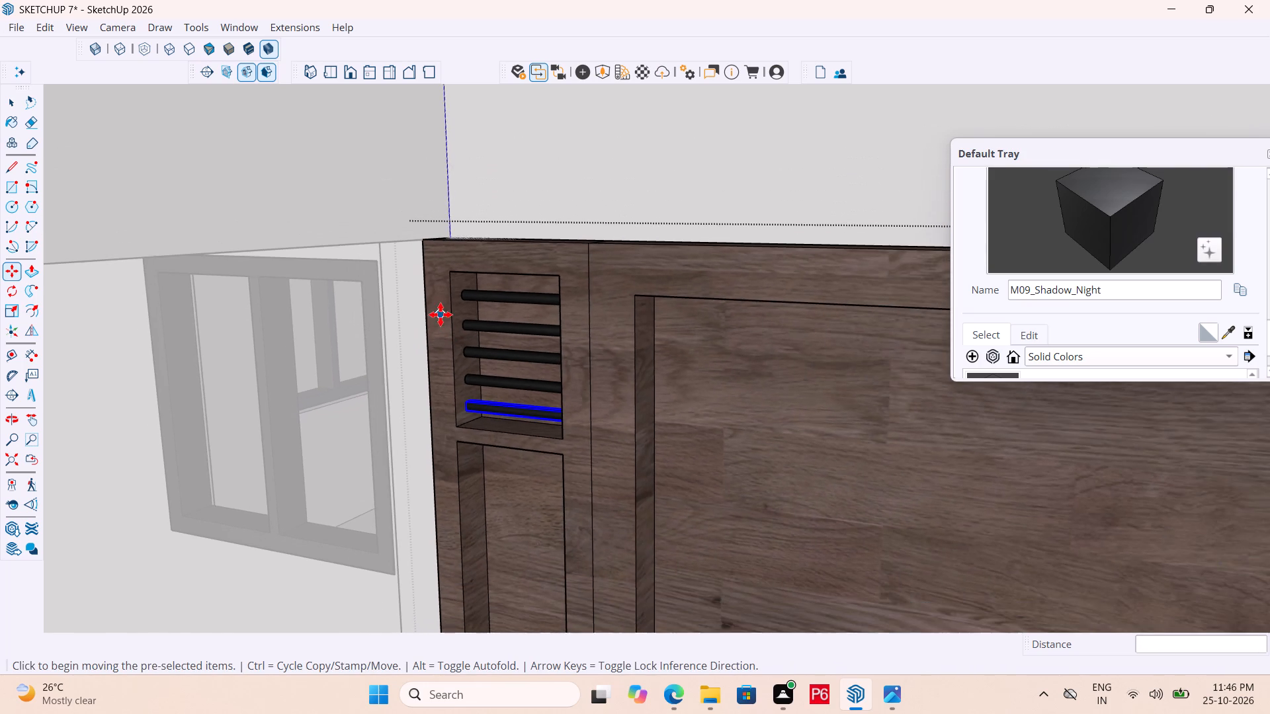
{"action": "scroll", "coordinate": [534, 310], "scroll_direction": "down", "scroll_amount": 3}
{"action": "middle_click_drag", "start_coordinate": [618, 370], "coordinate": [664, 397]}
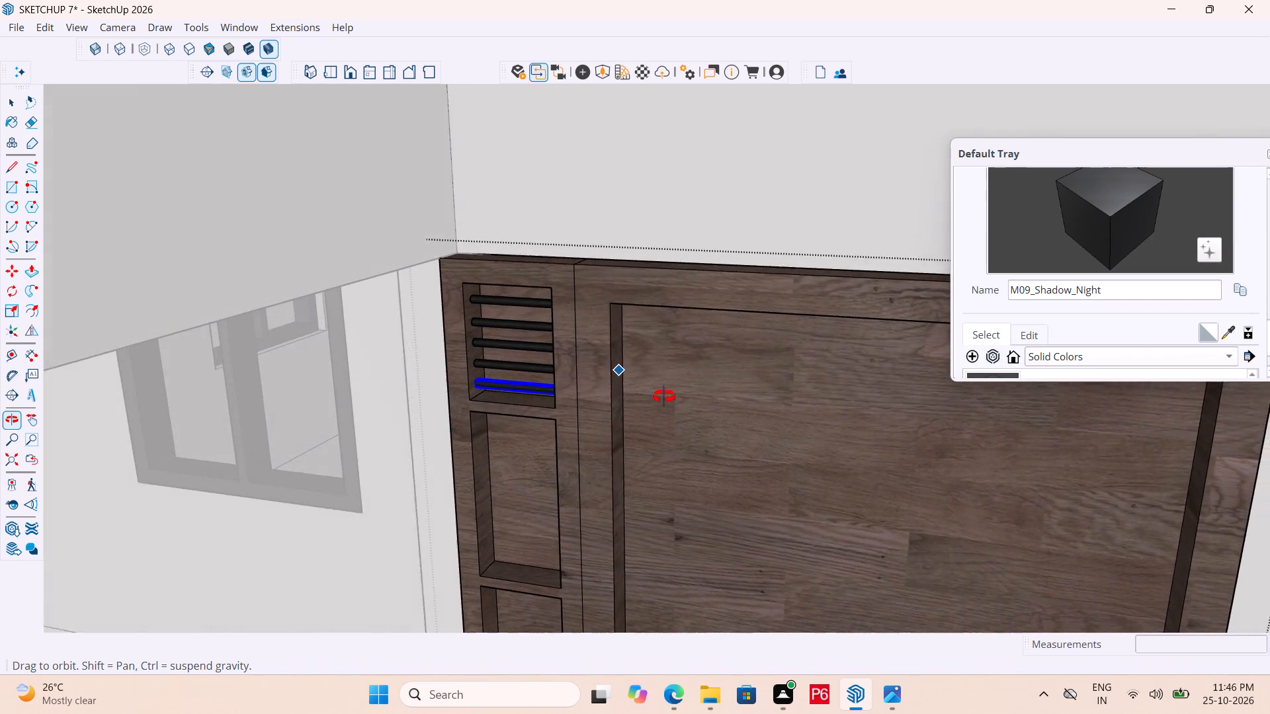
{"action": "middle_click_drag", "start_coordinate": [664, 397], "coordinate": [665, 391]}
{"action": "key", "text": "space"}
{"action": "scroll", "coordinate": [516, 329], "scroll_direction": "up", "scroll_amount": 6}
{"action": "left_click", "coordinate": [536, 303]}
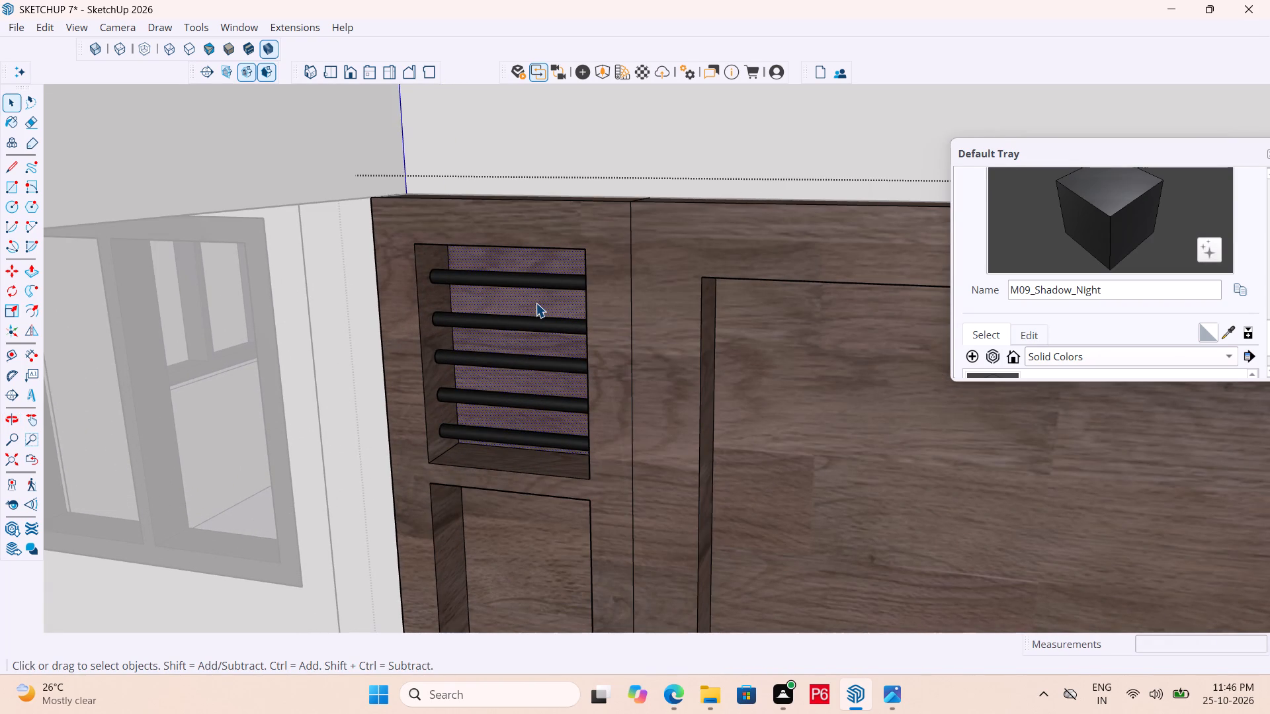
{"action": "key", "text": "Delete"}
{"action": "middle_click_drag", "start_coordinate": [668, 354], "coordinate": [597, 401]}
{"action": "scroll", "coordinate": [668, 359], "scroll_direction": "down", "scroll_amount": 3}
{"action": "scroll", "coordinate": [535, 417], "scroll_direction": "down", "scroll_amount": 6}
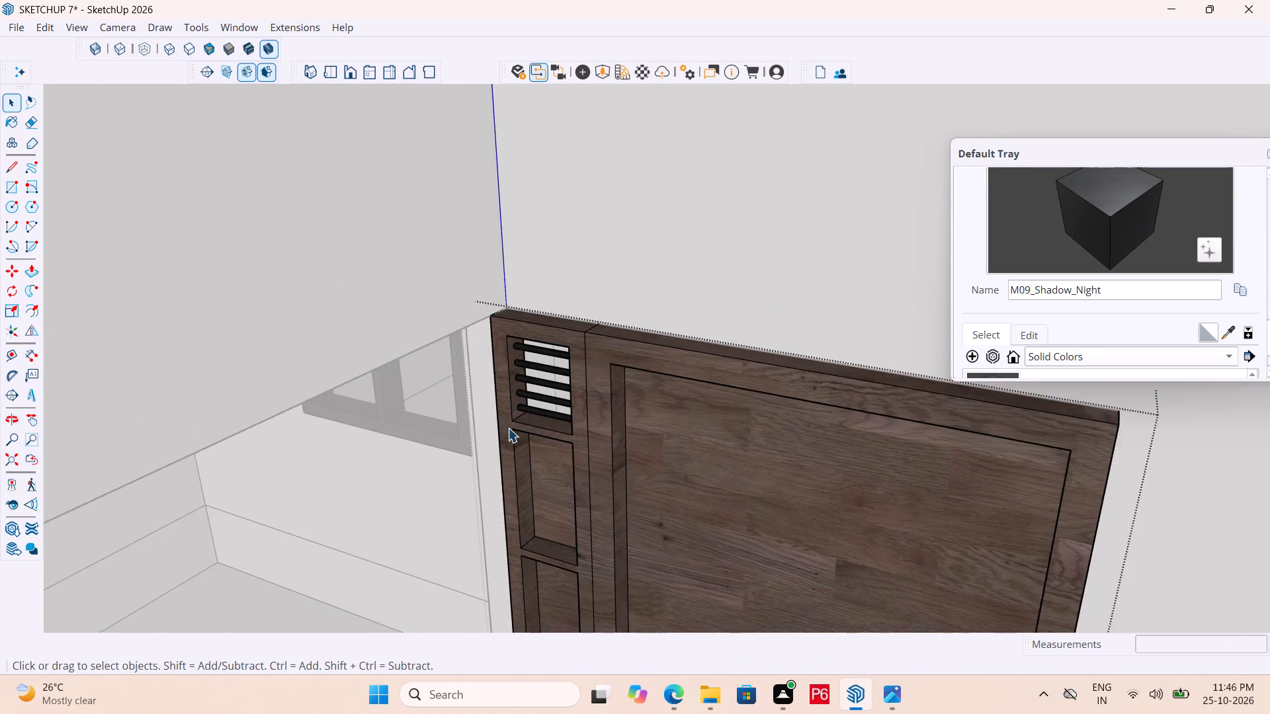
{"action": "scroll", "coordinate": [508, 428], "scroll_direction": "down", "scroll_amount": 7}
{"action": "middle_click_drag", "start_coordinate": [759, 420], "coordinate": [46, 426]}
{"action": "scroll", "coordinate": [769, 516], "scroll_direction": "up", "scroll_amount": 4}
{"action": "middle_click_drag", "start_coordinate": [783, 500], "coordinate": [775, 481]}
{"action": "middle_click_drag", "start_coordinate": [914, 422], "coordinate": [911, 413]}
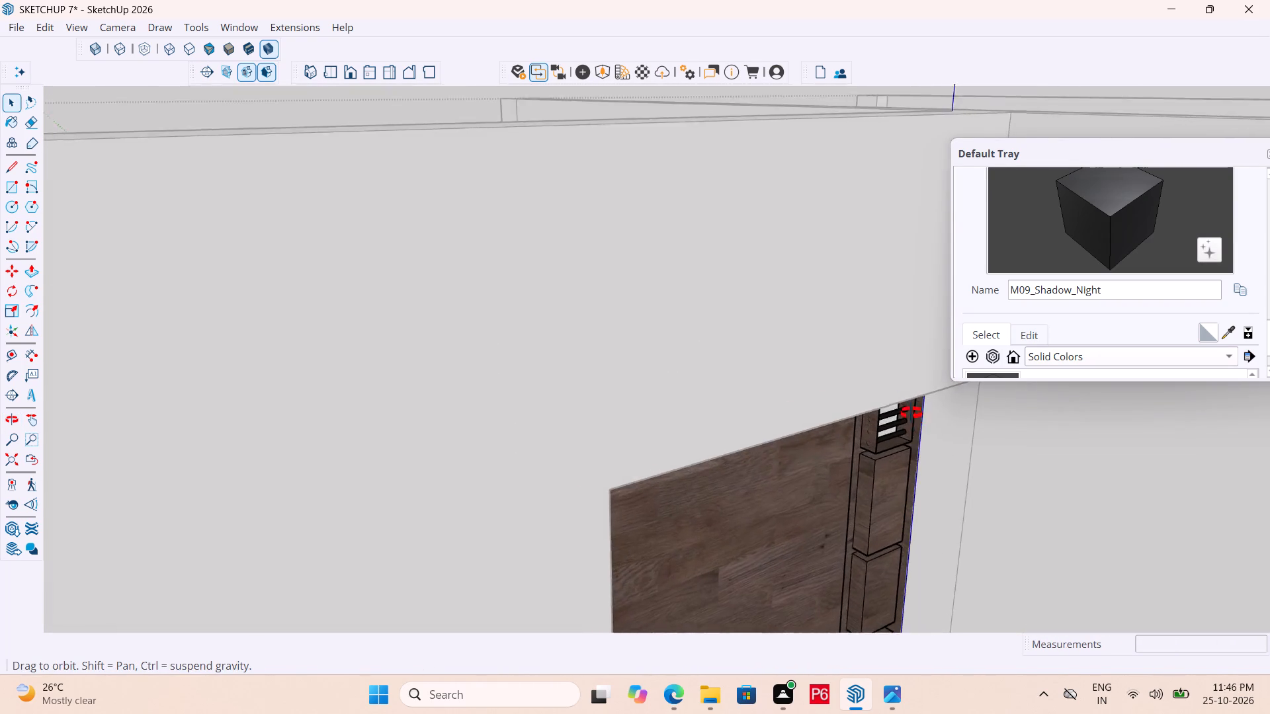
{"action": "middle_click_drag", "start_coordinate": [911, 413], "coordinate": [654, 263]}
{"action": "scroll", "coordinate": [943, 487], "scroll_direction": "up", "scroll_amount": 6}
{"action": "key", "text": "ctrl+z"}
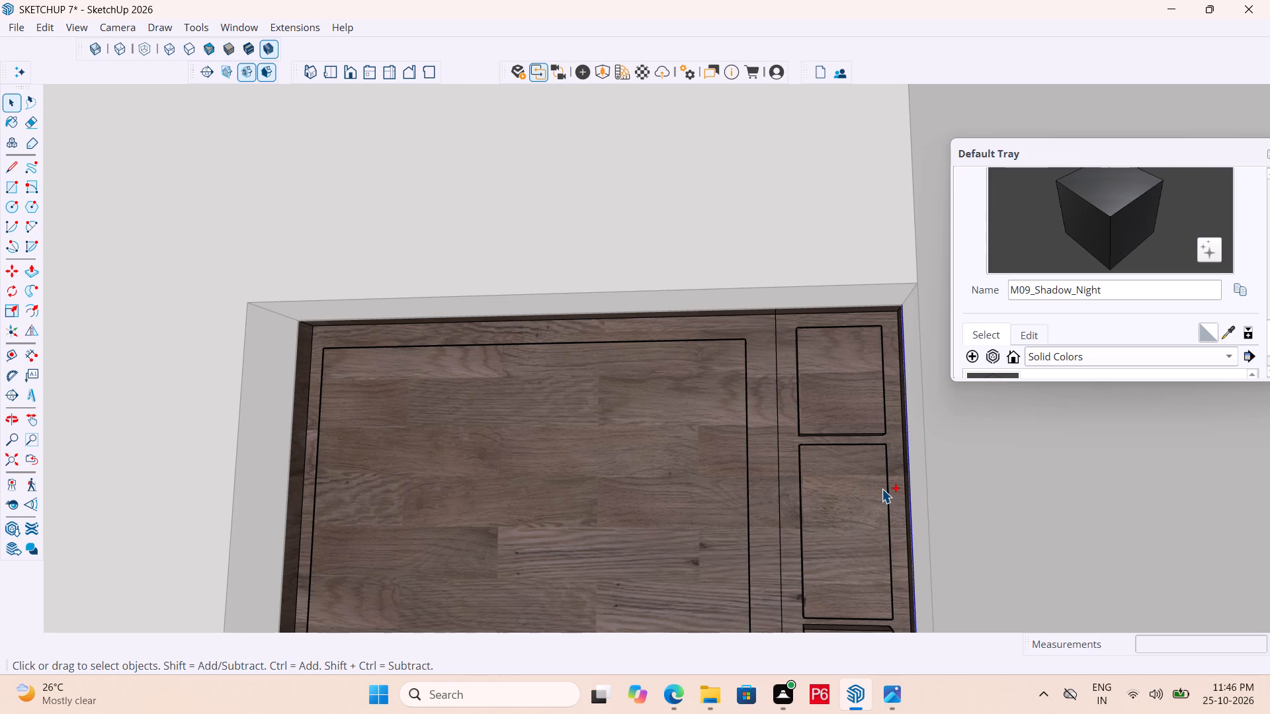
On the door's rear side, pull the side panel's frame face out 3", flush with the backs of the openings.
{"action": "scroll", "coordinate": [761, 394], "scroll_direction": "down", "scroll_amount": 6}
{"action": "middle_click_drag", "start_coordinate": [674, 422], "coordinate": [786, 672]}
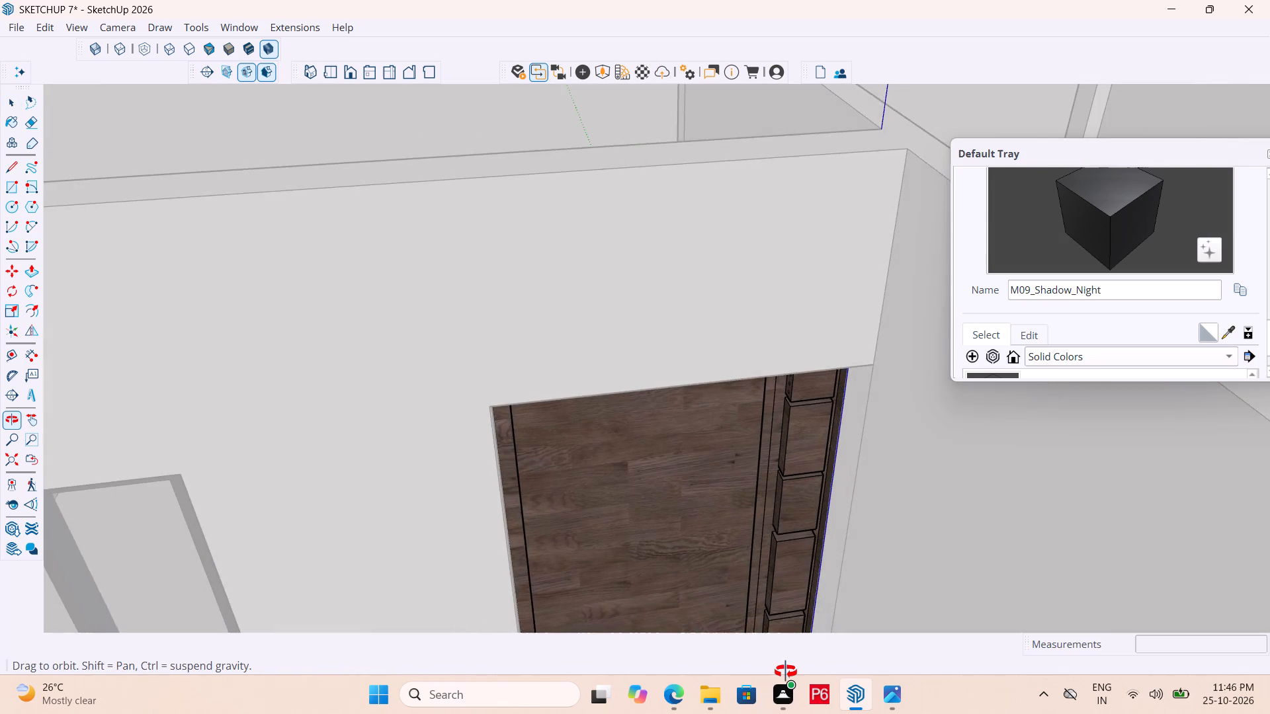
{"action": "middle_click_drag", "start_coordinate": [786, 672], "coordinate": [801, 653]}
{"action": "scroll", "coordinate": [726, 385], "scroll_direction": "down", "scroll_amount": 6}
{"action": "scroll", "coordinate": [749, 530], "scroll_direction": "up", "scroll_amount": 12}
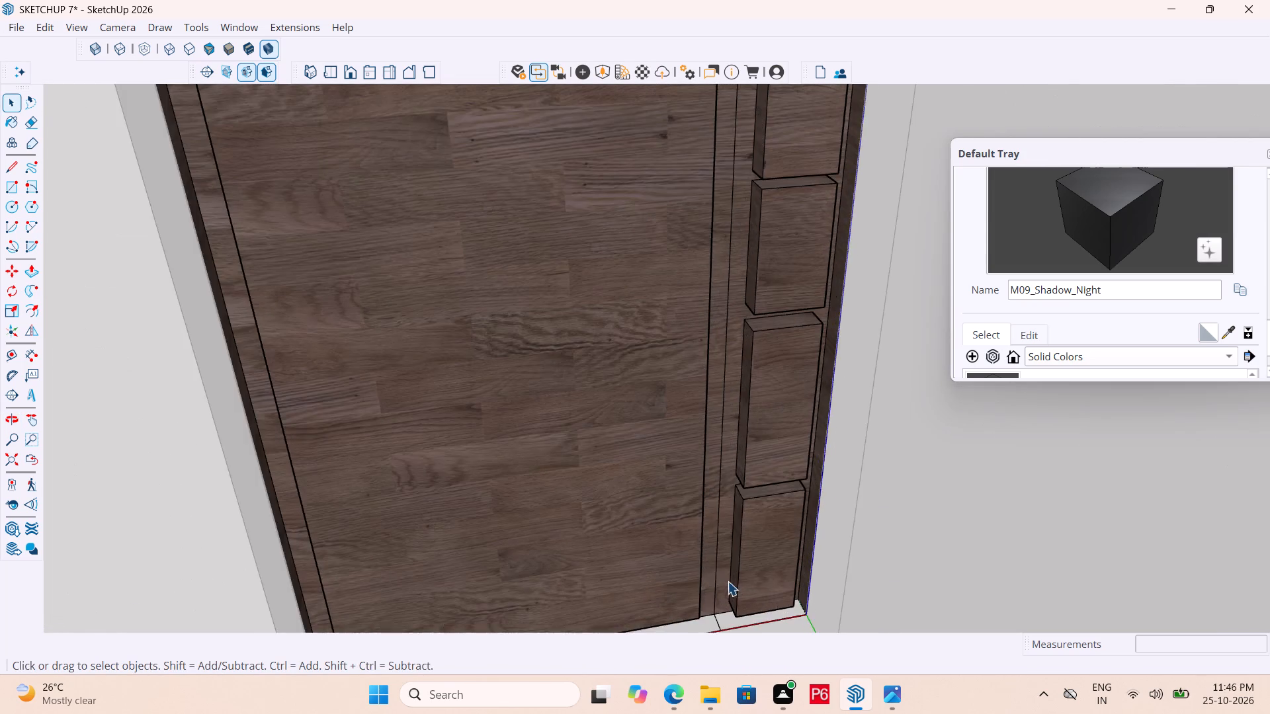
{"action": "scroll", "coordinate": [728, 581], "scroll_direction": "up", "scroll_amount": 4}
{"action": "left_click", "coordinate": [721, 519]}
{"action": "key", "text": "p"}
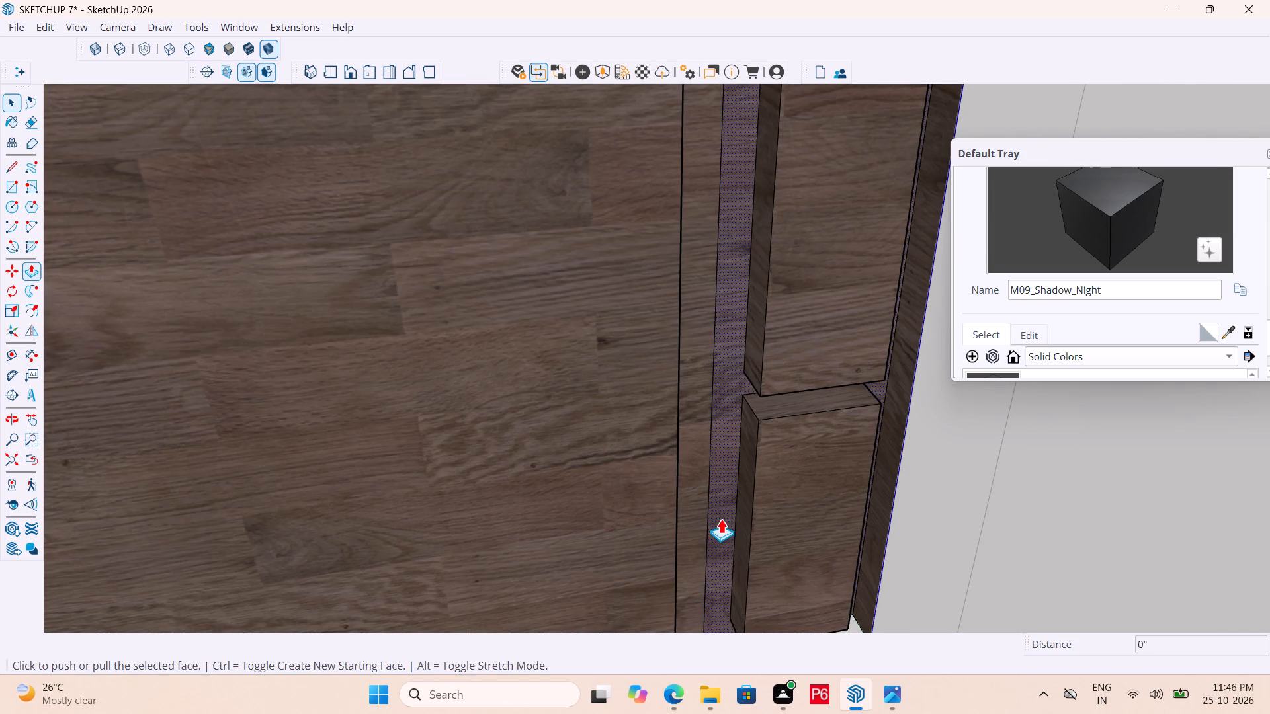
{"action": "left_click", "coordinate": [721, 518]}
{"action": "left_click", "coordinate": [784, 515]}
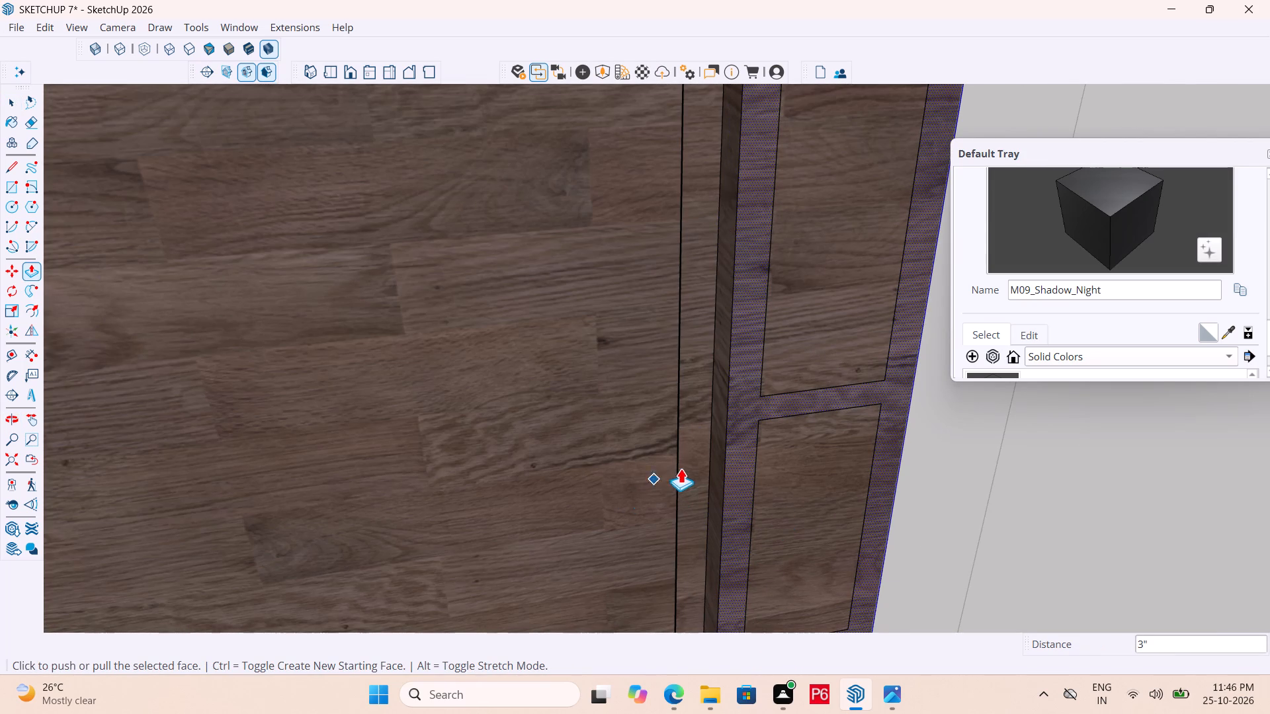
{"action": "key", "text": "space"}
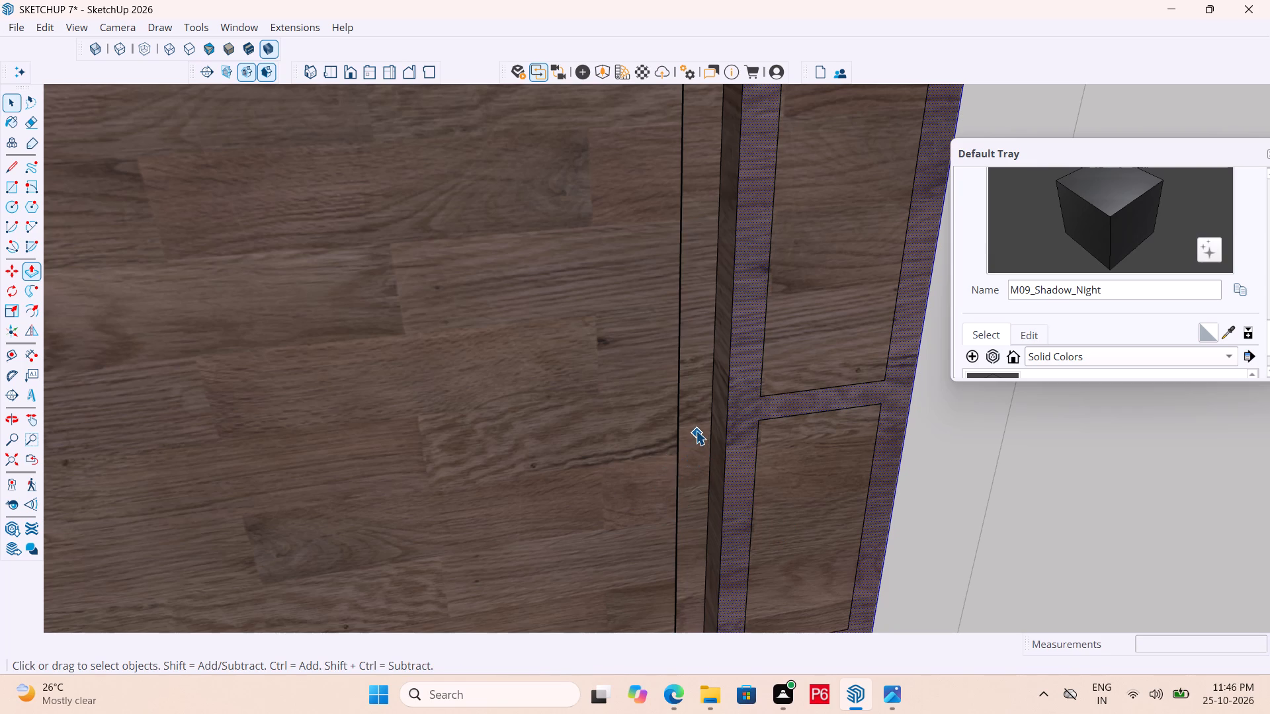
Repeat the 3" extrusion on the rear face of the border frame around the main door panel.
{"action": "left_click", "coordinate": [696, 430]}
{"action": "key", "text": "p"}
{"action": "double_click", "coordinate": [695, 421]}
Examine the whole entrance door and its barred side panel from the front steps side.
{"action": "scroll", "coordinate": [781, 408], "scroll_direction": "down", "scroll_amount": 3}
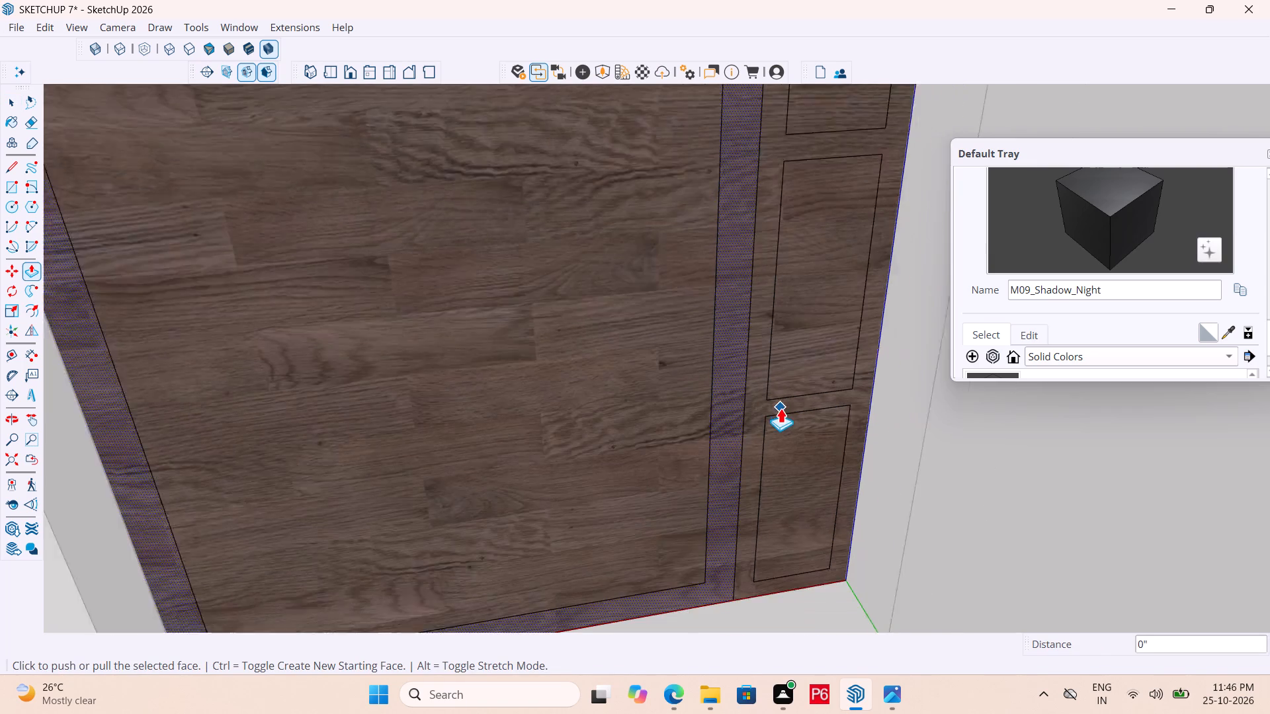
{"action": "scroll", "coordinate": [781, 408], "scroll_direction": "down", "scroll_amount": 9}
{"action": "scroll", "coordinate": [753, 481], "scroll_direction": "down", "scroll_amount": 6}
{"action": "middle_click_drag", "start_coordinate": [531, 479], "coordinate": [997, 529]}
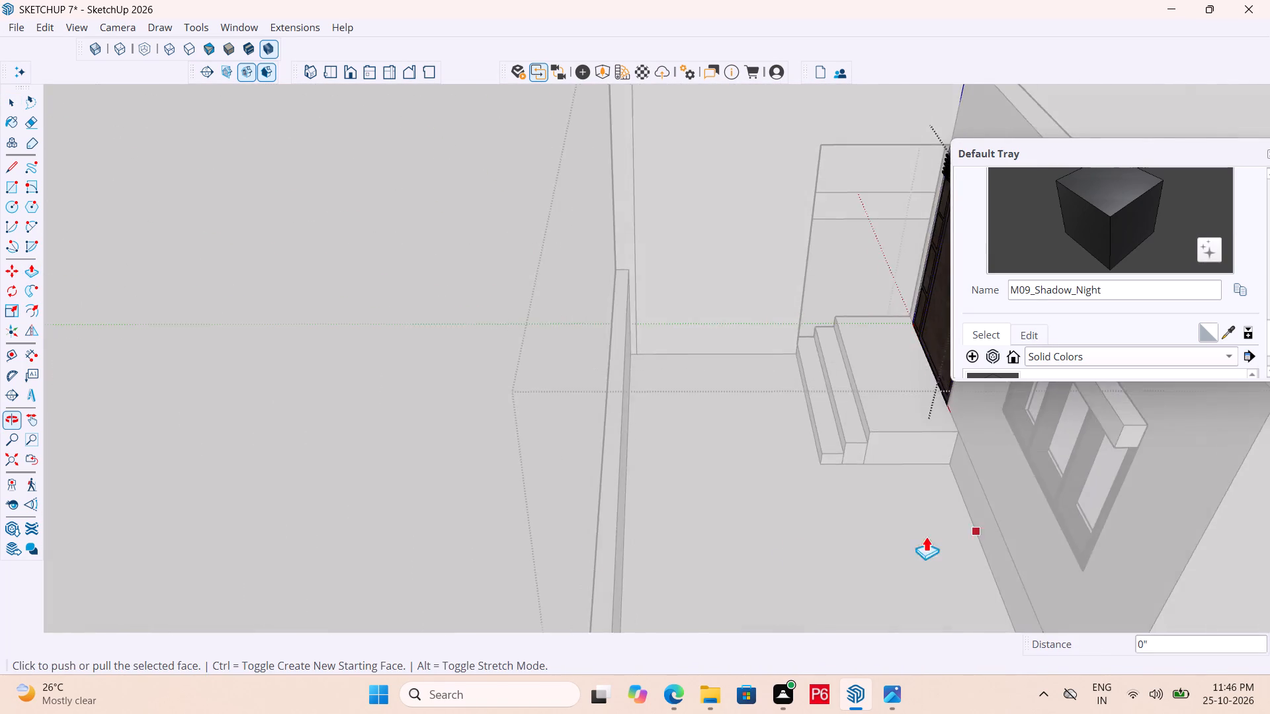
{"action": "scroll", "coordinate": [464, 584], "scroll_direction": "down", "scroll_amount": 6}
{"action": "middle_click_drag", "start_coordinate": [620, 533], "coordinate": [919, 534]}
{"action": "scroll", "coordinate": [898, 249], "scroll_direction": "up", "scroll_amount": 11}
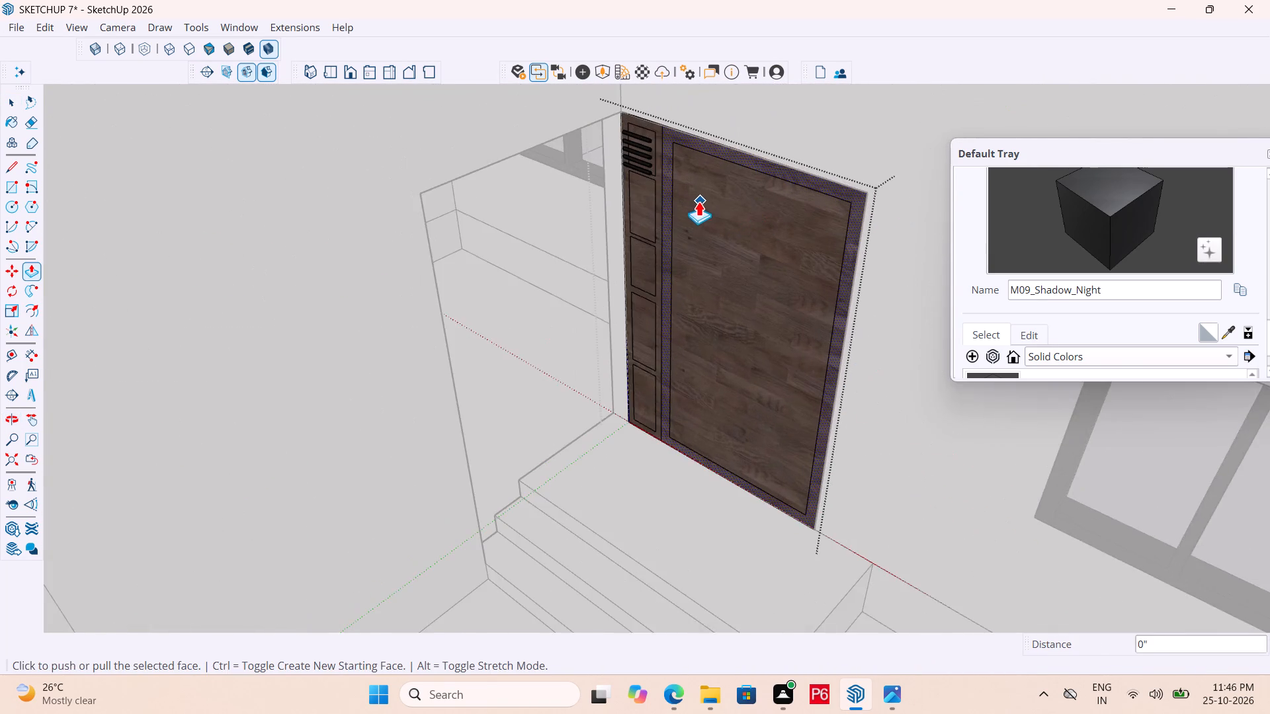
Save the model.
{"action": "scroll", "coordinate": [698, 204], "scroll_direction": "up", "scroll_amount": 6}
{"action": "scroll", "coordinate": [716, 296], "scroll_direction": "down", "scroll_amount": 4}
{"action": "key", "text": "ctrl+s"}
{"action": "key", "text": "ctrl+s"}
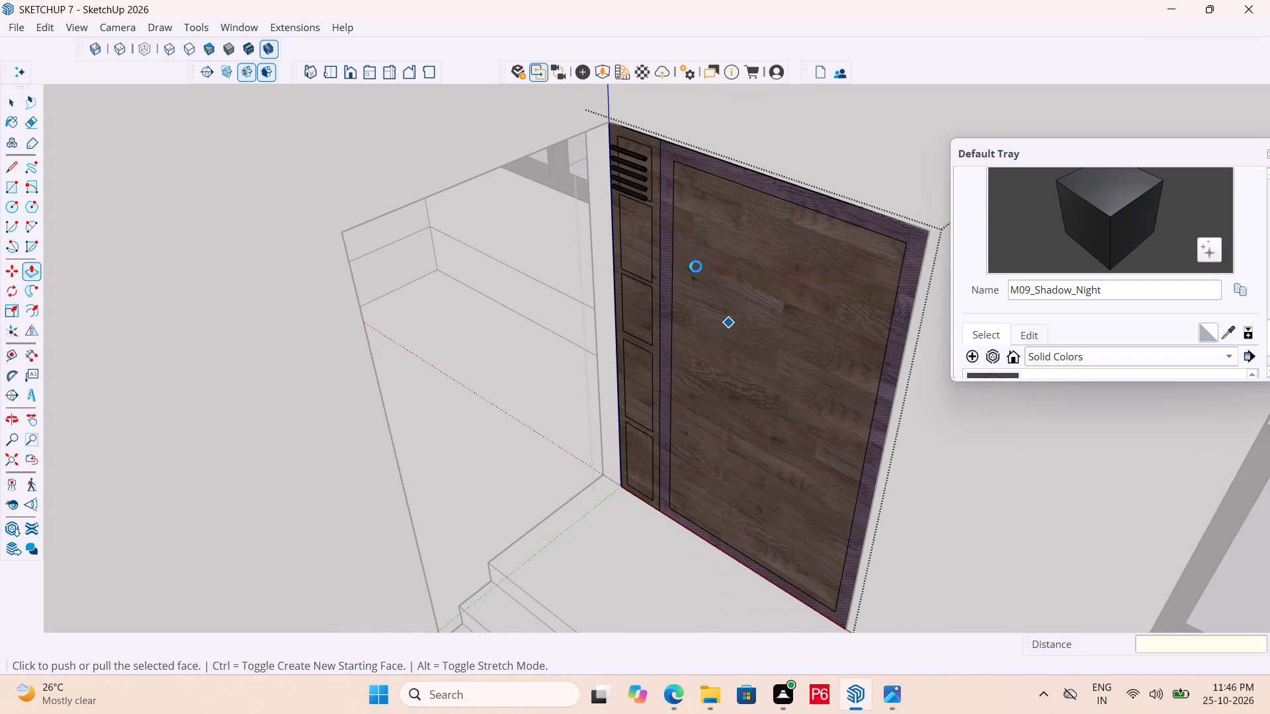
{"action": "key", "text": "ctrl+s"}
{"action": "key", "text": "ctrl+s"}
On the door's front side, pull the side panel's frame face out about 1 7/8" around the barred opening, and save the model.
{"action": "scroll", "coordinate": [657, 185], "scroll_direction": "up", "scroll_amount": 11, "text": "ctrl"}
{"action": "scroll", "coordinate": [571, 260], "scroll_direction": "down", "scroll_amount": 3}
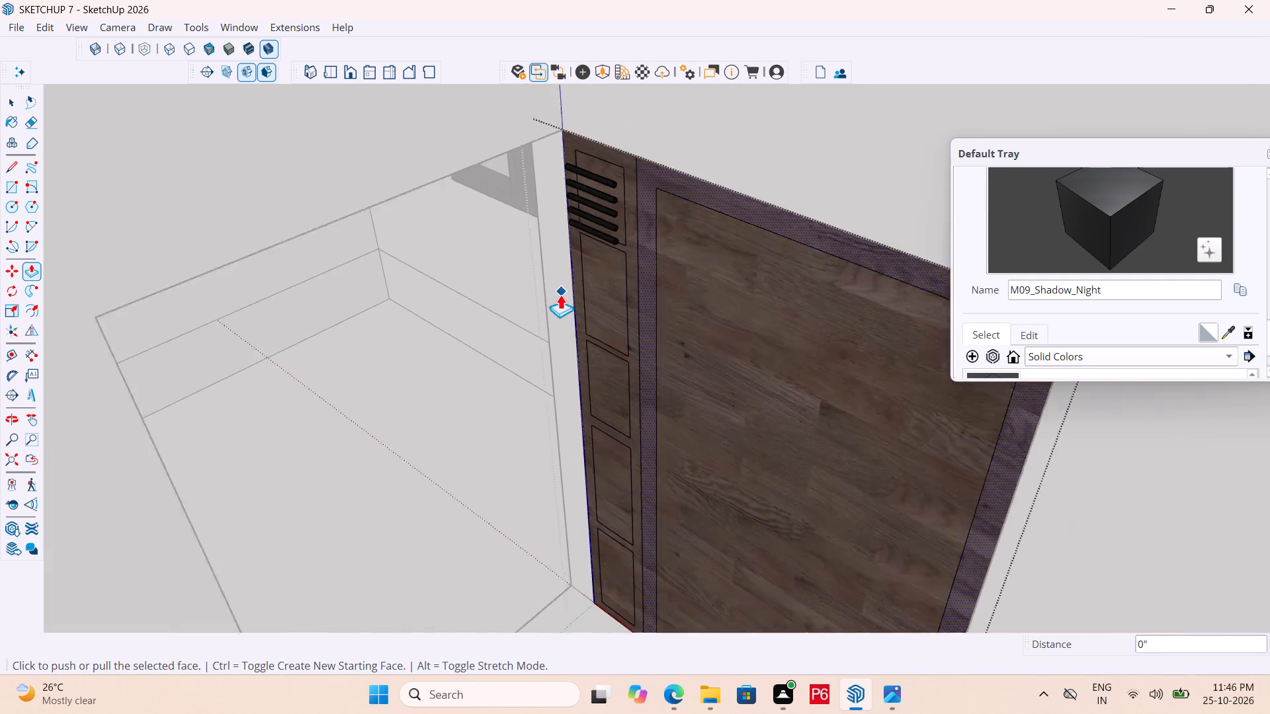
{"action": "scroll", "coordinate": [560, 294], "scroll_direction": "down", "scroll_amount": 3}
{"action": "scroll", "coordinate": [616, 267], "scroll_direction": "down", "scroll_amount": 7}
{"action": "middle_click_drag", "start_coordinate": [789, 268], "coordinate": [95, 266]}
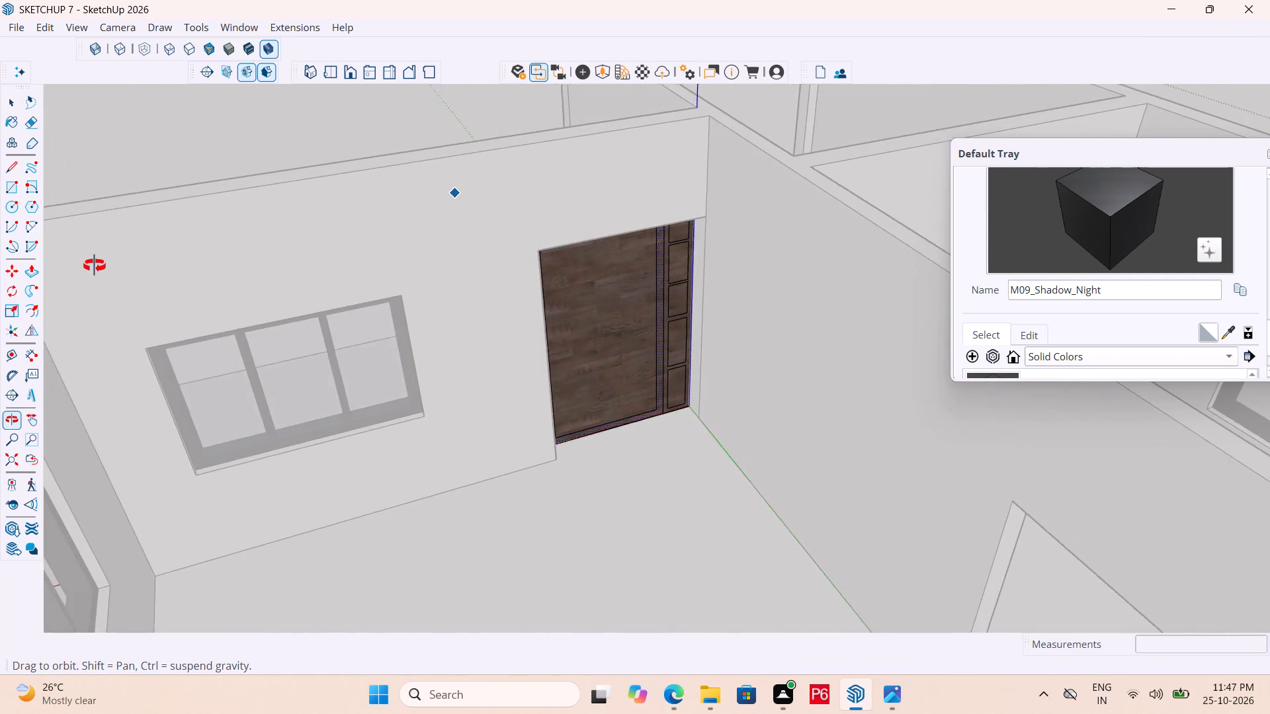
{"action": "middle_click_drag", "start_coordinate": [95, 266], "coordinate": [931, 276]}
{"action": "scroll", "coordinate": [630, 278], "scroll_direction": "up", "scroll_amount": 11}
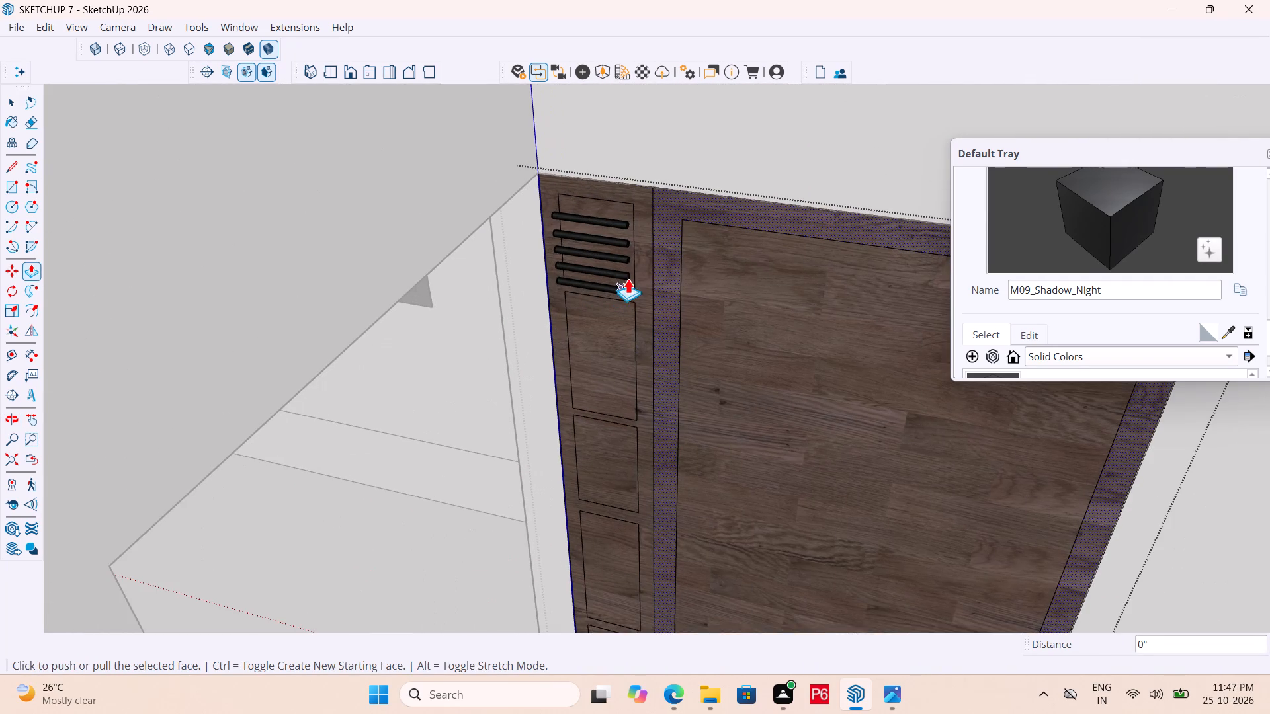
{"action": "key", "text": "space"}
{"action": "left_click", "coordinate": [642, 277]}
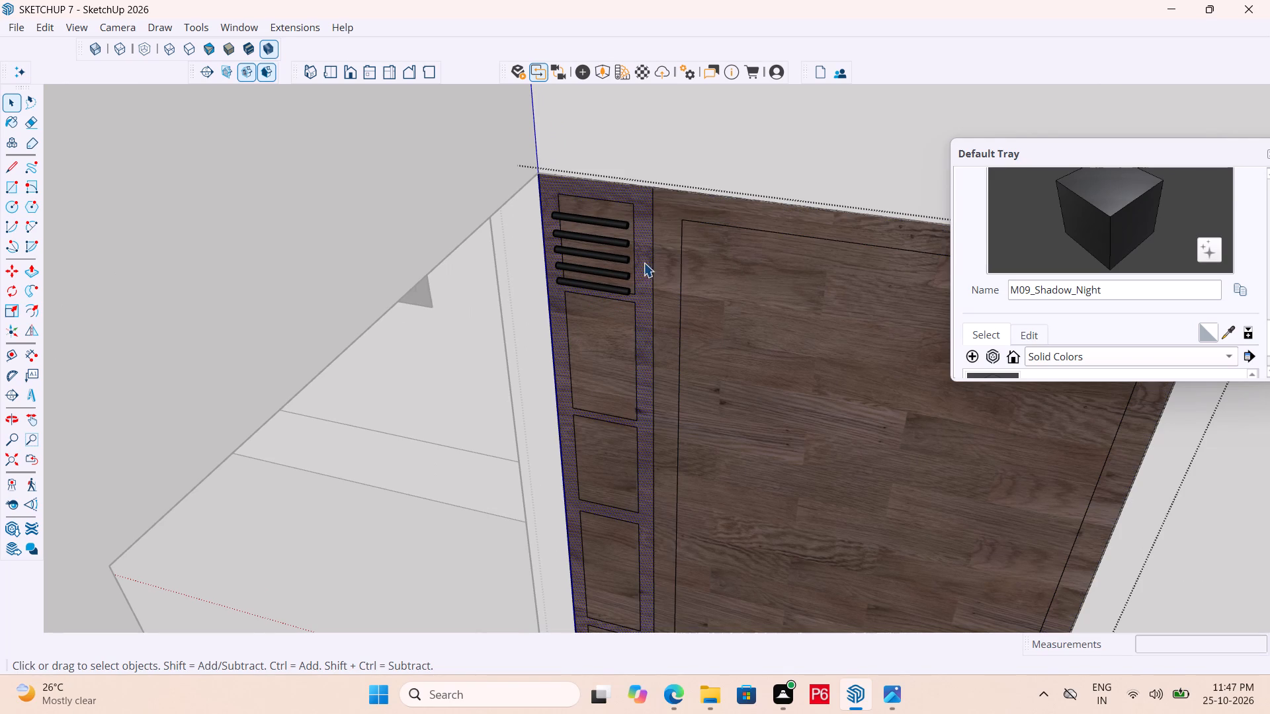
{"action": "key", "text": "p"}
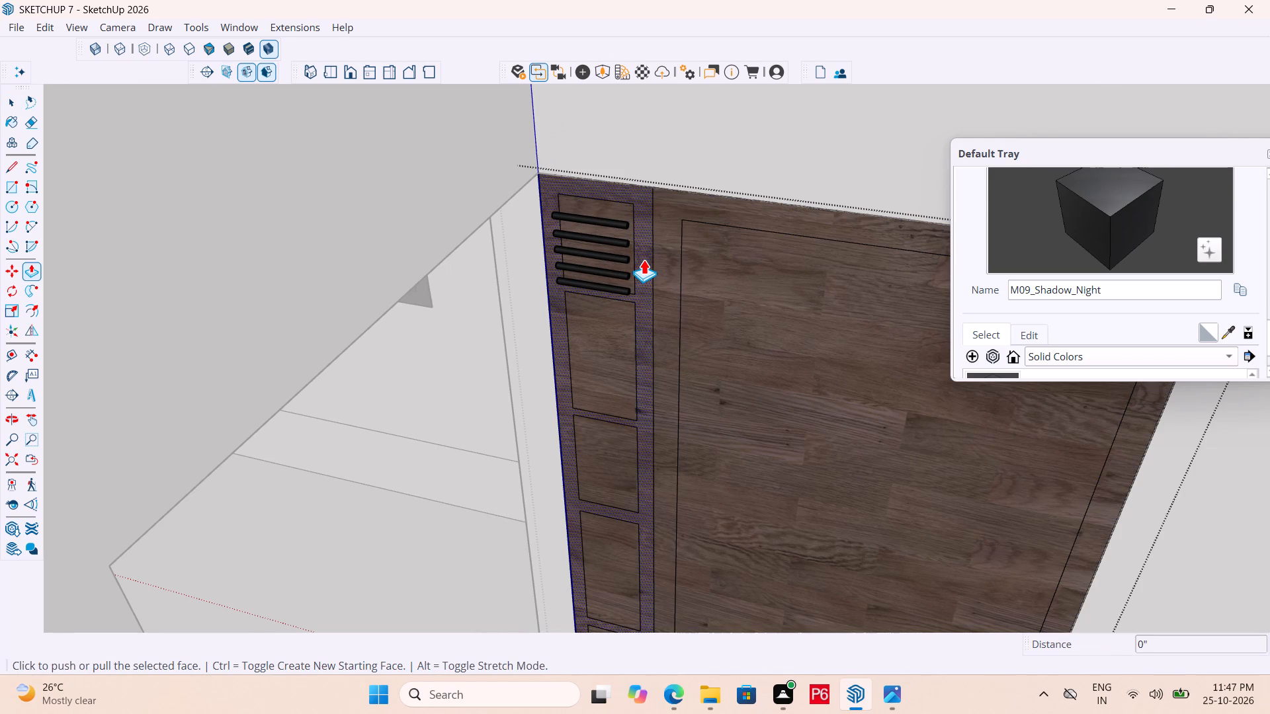
{"action": "left_click", "coordinate": [644, 259]}
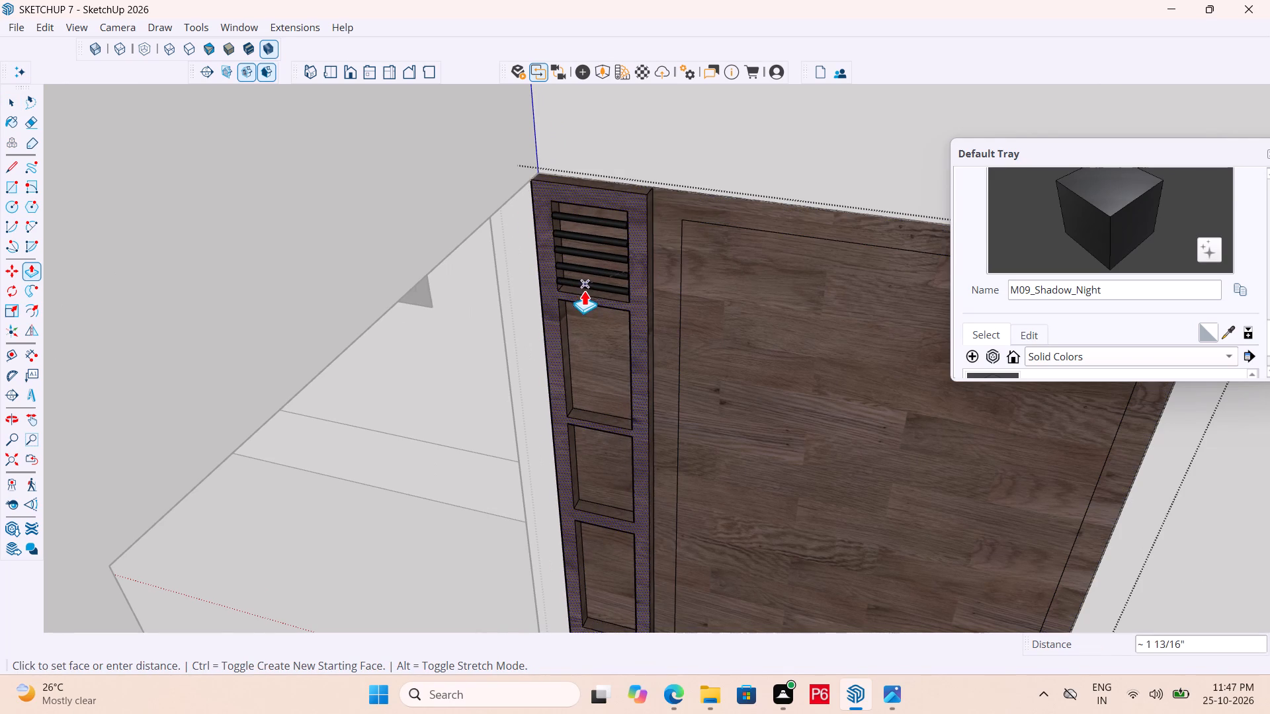
{"action": "scroll", "coordinate": [566, 280], "scroll_direction": "up", "scroll_amount": 10}
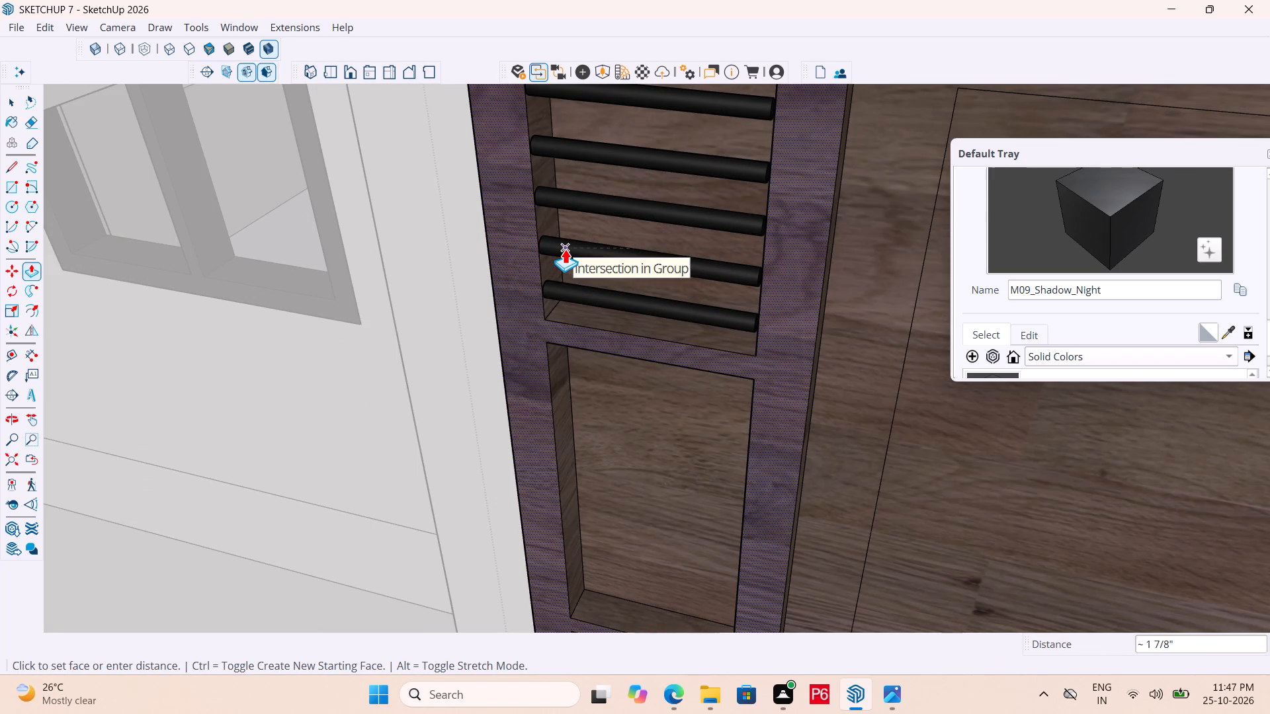
{"action": "left_click", "coordinate": [565, 249]}
{"action": "scroll", "coordinate": [600, 194], "scroll_direction": "down", "scroll_amount": 5}
{"action": "middle_click_drag", "start_coordinate": [596, 206], "coordinate": [822, 210]}
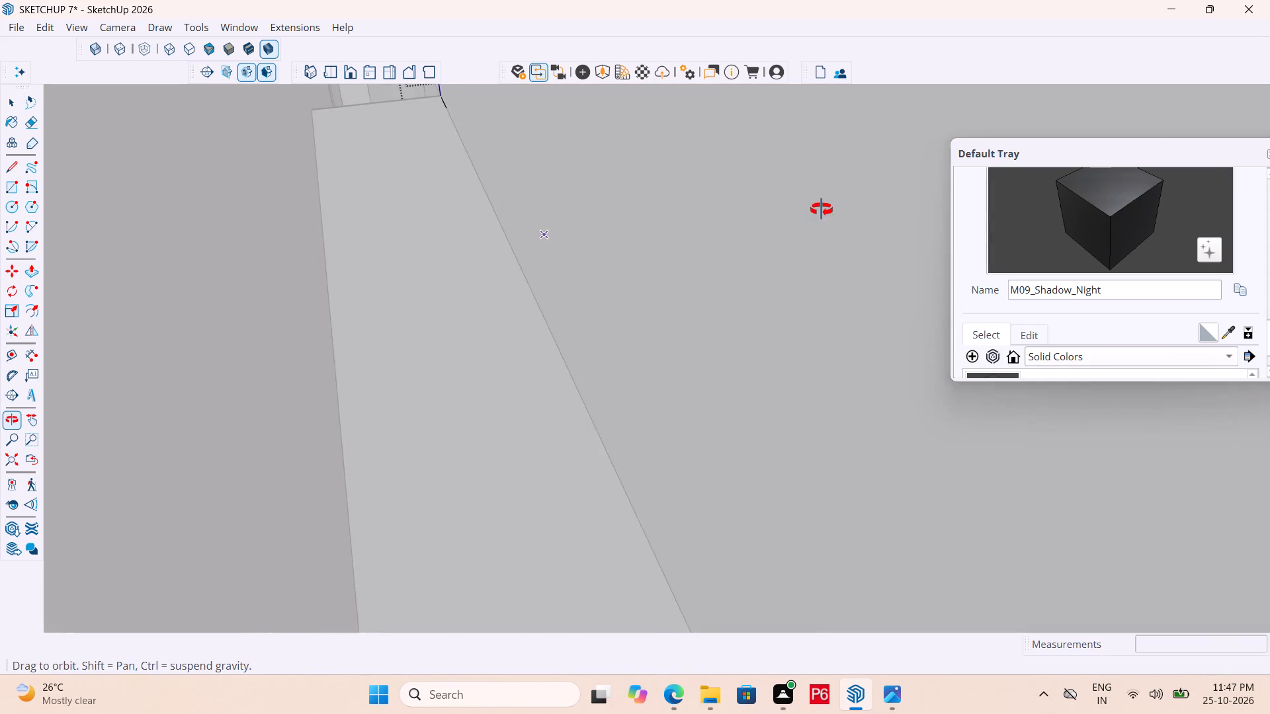
{"action": "middle_click_drag", "start_coordinate": [822, 210], "coordinate": [575, 235]}
{"action": "key", "text": "ctrl+s"}
{"action": "key", "text": "ctrl+s"}
{"action": "key", "text": "ctrl+s"}
Repeat the 1 7/8" extrusion on the front face of the border frame around the main door panel.
{"action": "scroll", "coordinate": [489, 249], "scroll_direction": "down", "scroll_amount": 2}
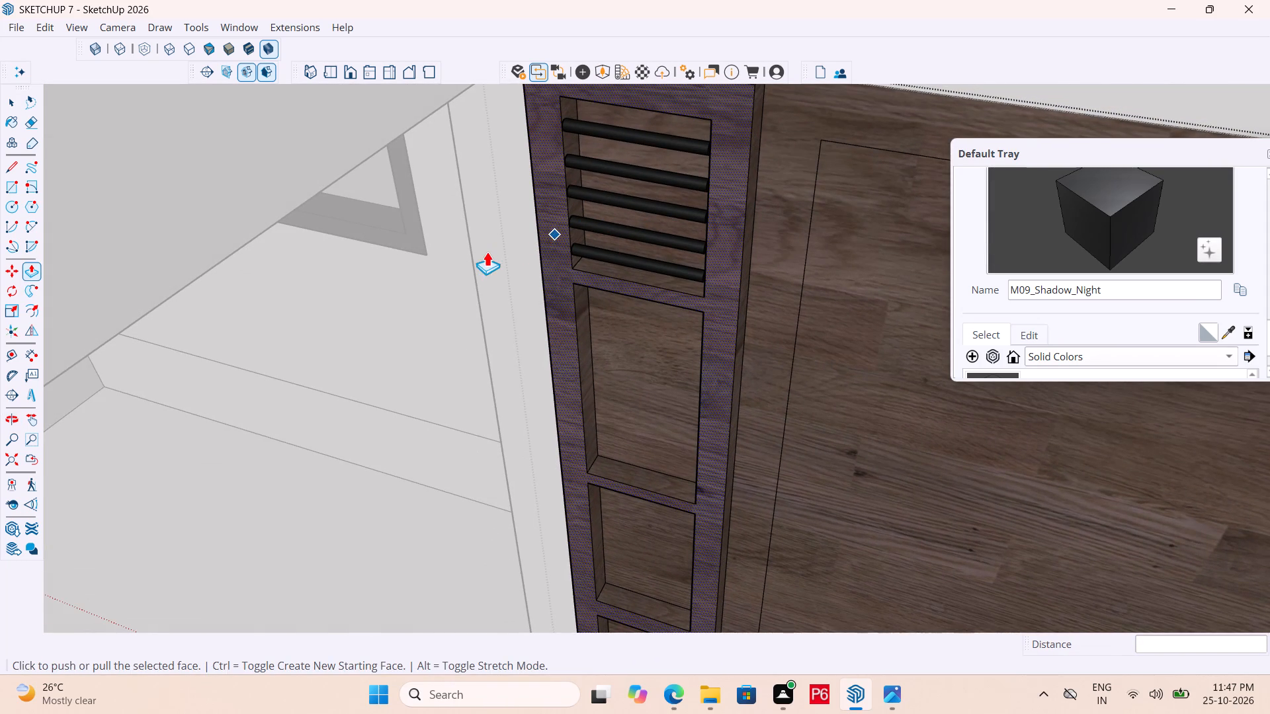
{"action": "scroll", "coordinate": [487, 251], "scroll_direction": "down", "scroll_amount": 6}
{"action": "key", "text": "space"}
{"action": "left_click", "coordinate": [614, 224]}
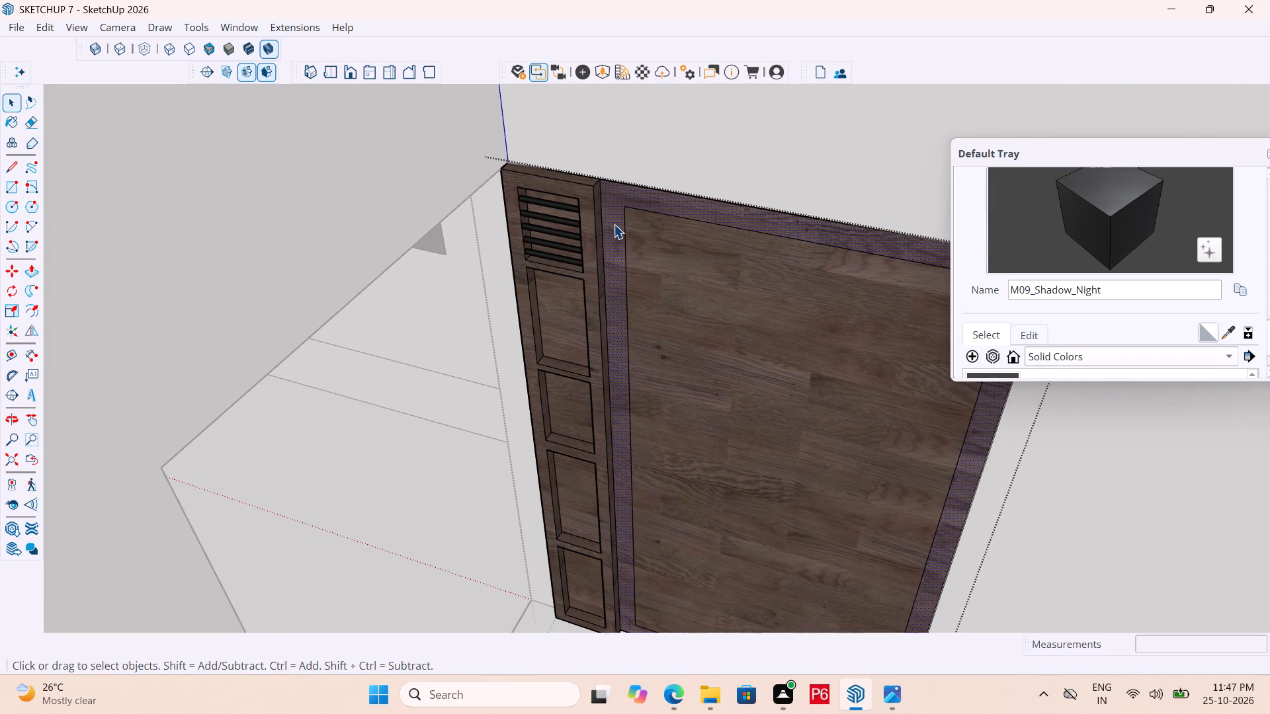
{"action": "key", "text": "p"}
{"action": "double_click", "coordinate": [614, 224]}
{"action": "key", "text": "space"}
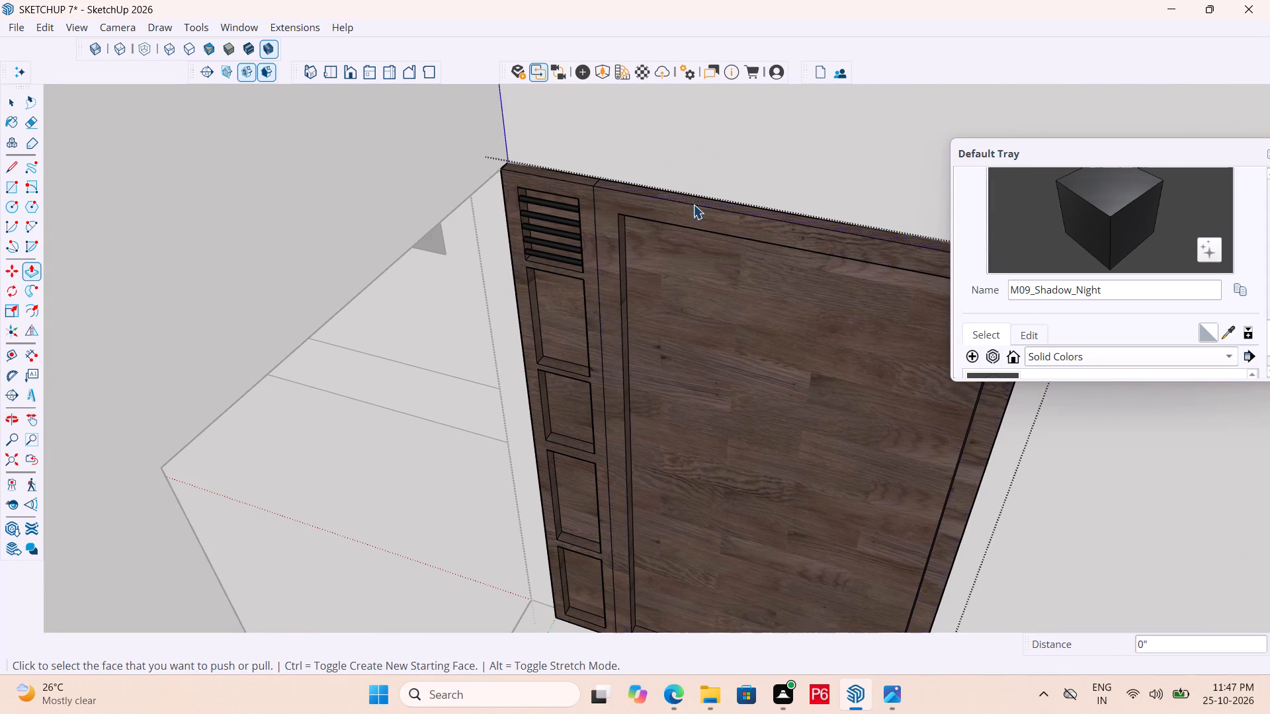
On the door's rear side, pull the side panel's frame face out about 1 7/8", flush with the backs of the openings.
{"action": "scroll", "coordinate": [582, 239], "scroll_direction": "down", "scroll_amount": 12}
{"action": "middle_click_drag", "start_coordinate": [709, 276], "coordinate": [209, 311]}
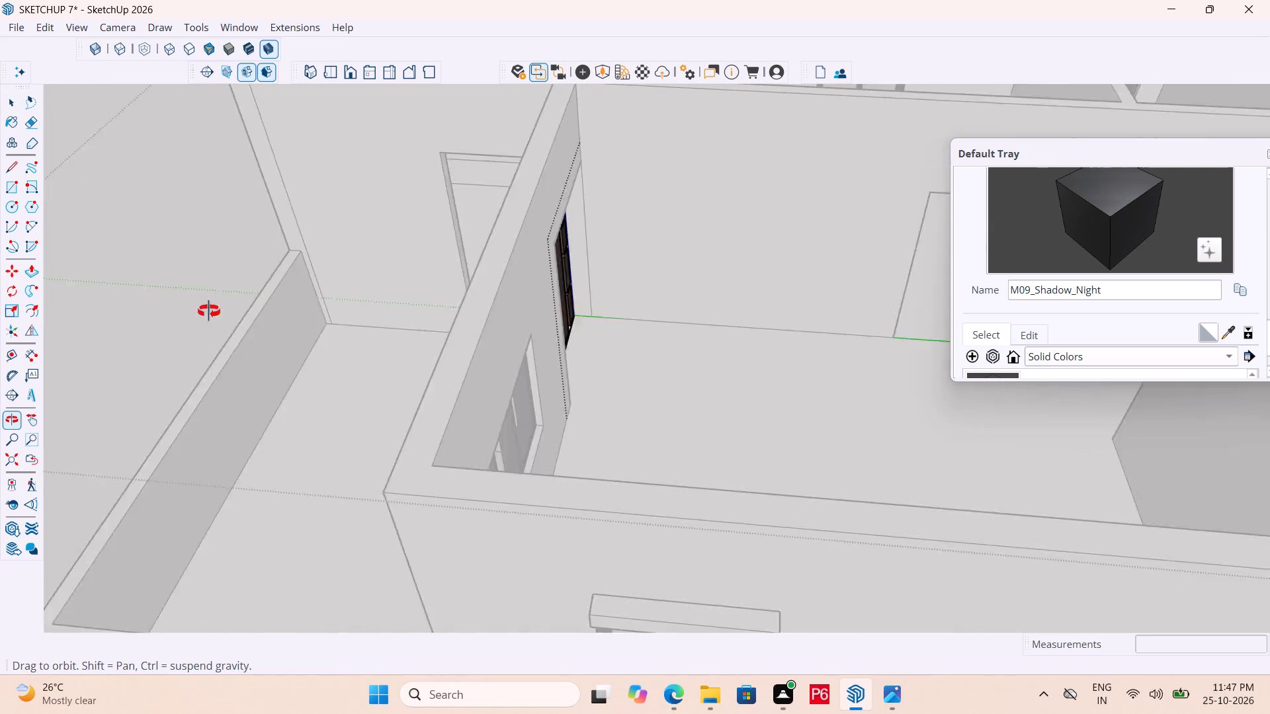
{"action": "middle_click_drag", "start_coordinate": [209, 311], "coordinate": [58, 294]}
{"action": "scroll", "coordinate": [543, 261], "scroll_direction": "up", "scroll_amount": 17}
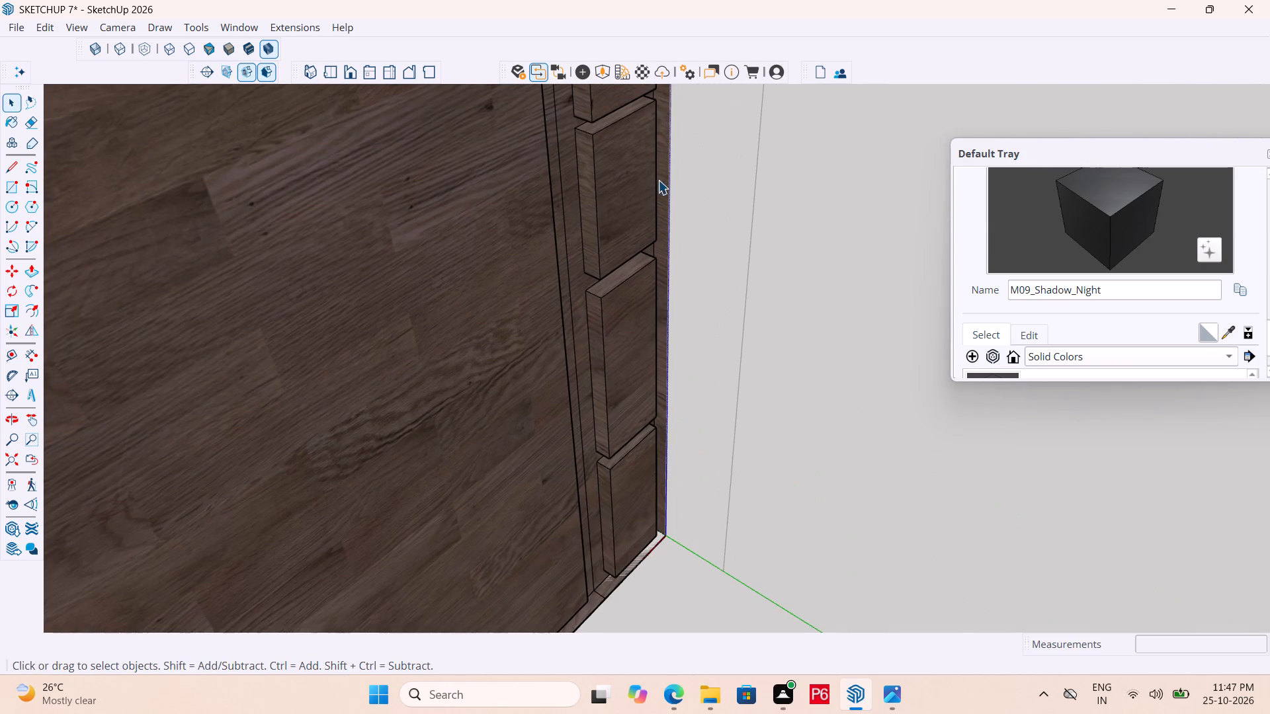
{"action": "left_click", "coordinate": [574, 229]}
{"action": "key", "text": "p"}
{"action": "left_click", "coordinate": [576, 212]}
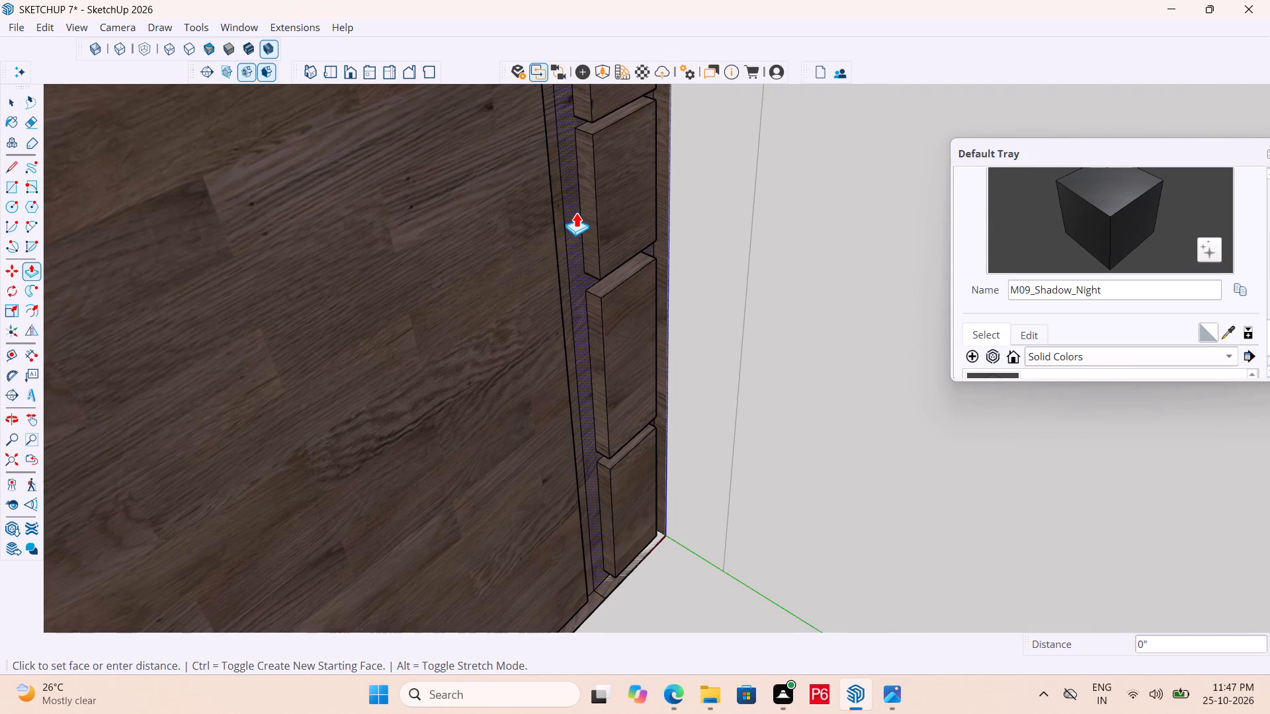
{"action": "left_click", "coordinate": [623, 184]}
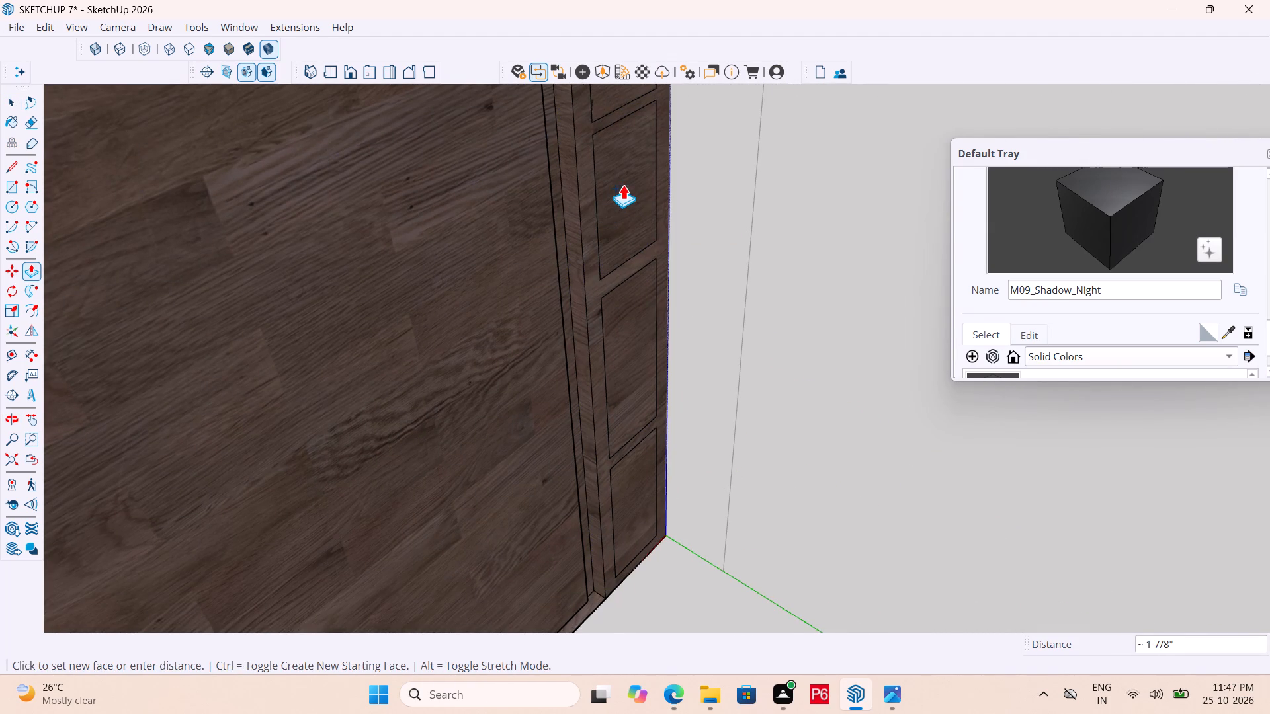
Repeat the 1 7/8" extrusion on the rear face of the main door panel's border frame, and save the model.
{"action": "double_click", "coordinate": [543, 230]}
{"action": "scroll", "coordinate": [596, 228], "scroll_direction": "up", "scroll_amount": 1}
{"action": "middle_click_drag", "start_coordinate": [596, 228], "coordinate": [303, 228]}
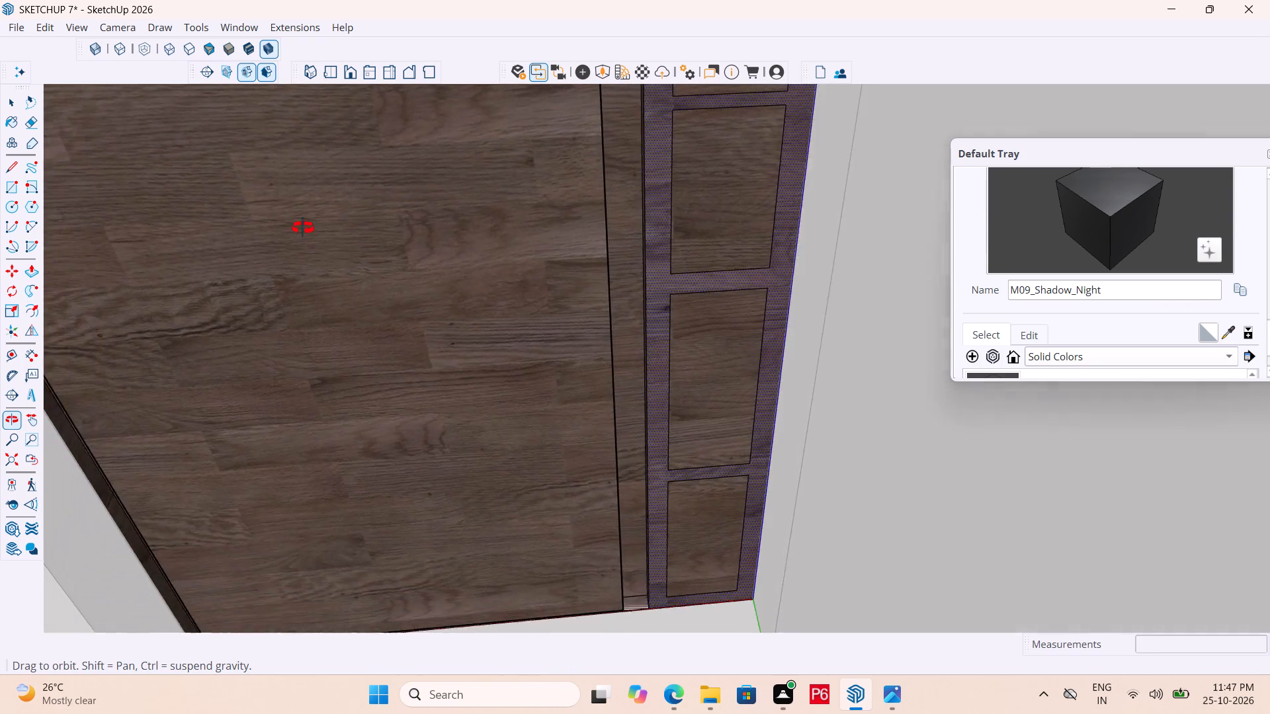
{"action": "middle_click_drag", "start_coordinate": [303, 228], "coordinate": [302, 228]}
{"action": "scroll", "coordinate": [695, 243], "scroll_direction": "up", "scroll_amount": 4}
{"action": "double_click", "coordinate": [611, 242]}
{"action": "scroll", "coordinate": [724, 235], "scroll_direction": "down", "scroll_amount": 3}
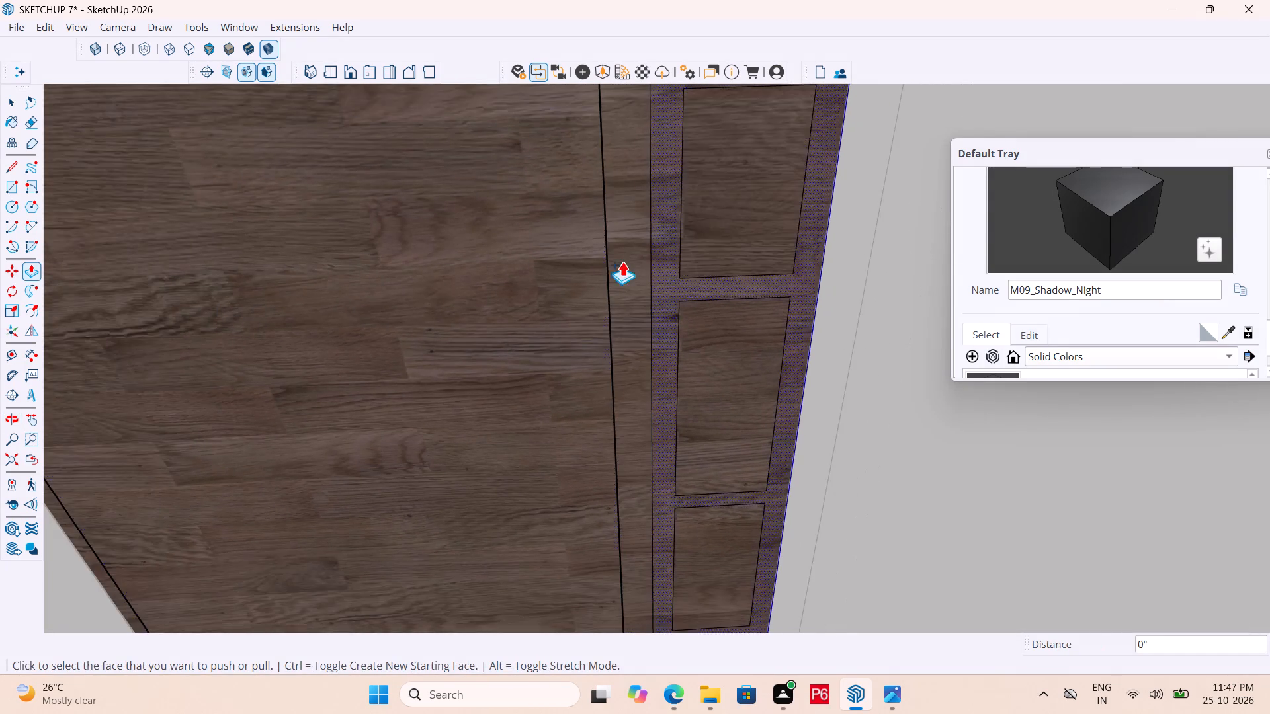
{"action": "scroll", "coordinate": [563, 281], "scroll_direction": "down", "scroll_amount": 12}
{"action": "middle_click_drag", "start_coordinate": [429, 329], "coordinate": [816, 335]}
{"action": "scroll", "coordinate": [437, 334], "scroll_direction": "down", "scroll_amount": 1}
{"action": "key", "text": "ctrl+s"}
{"action": "key", "text": "ctrl+s"}
{"action": "key", "text": "ctrl+s"}
{"action": "key", "text": "ctrl+s"}
{"action": "key", "text": "ctrl+s"}
Examine the entrance door from the front steps side, then its side panel and barred opening up close.
{"action": "scroll", "coordinate": [564, 383], "scroll_direction": "down", "scroll_amount": 6}
{"action": "scroll", "coordinate": [448, 414], "scroll_direction": "down", "scroll_amount": 12}
{"action": "middle_click_drag", "start_coordinate": [498, 425], "coordinate": [991, 415]}
{"action": "middle_click_drag", "start_coordinate": [727, 434], "coordinate": [792, 354]}
{"action": "scroll", "coordinate": [794, 355], "scroll_direction": "up", "scroll_amount": 3}
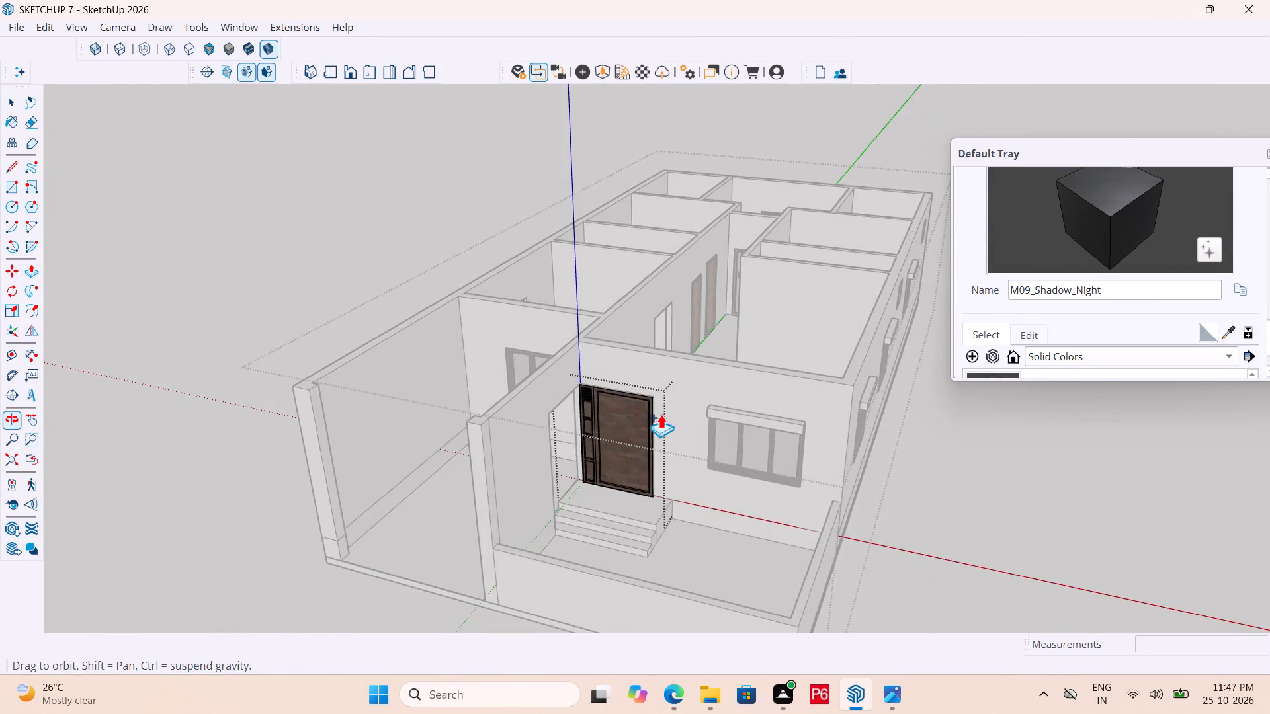
{"action": "scroll", "coordinate": [661, 414], "scroll_direction": "up", "scroll_amount": 12}
{"action": "scroll", "coordinate": [595, 387], "scroll_direction": "up", "scroll_amount": 4}
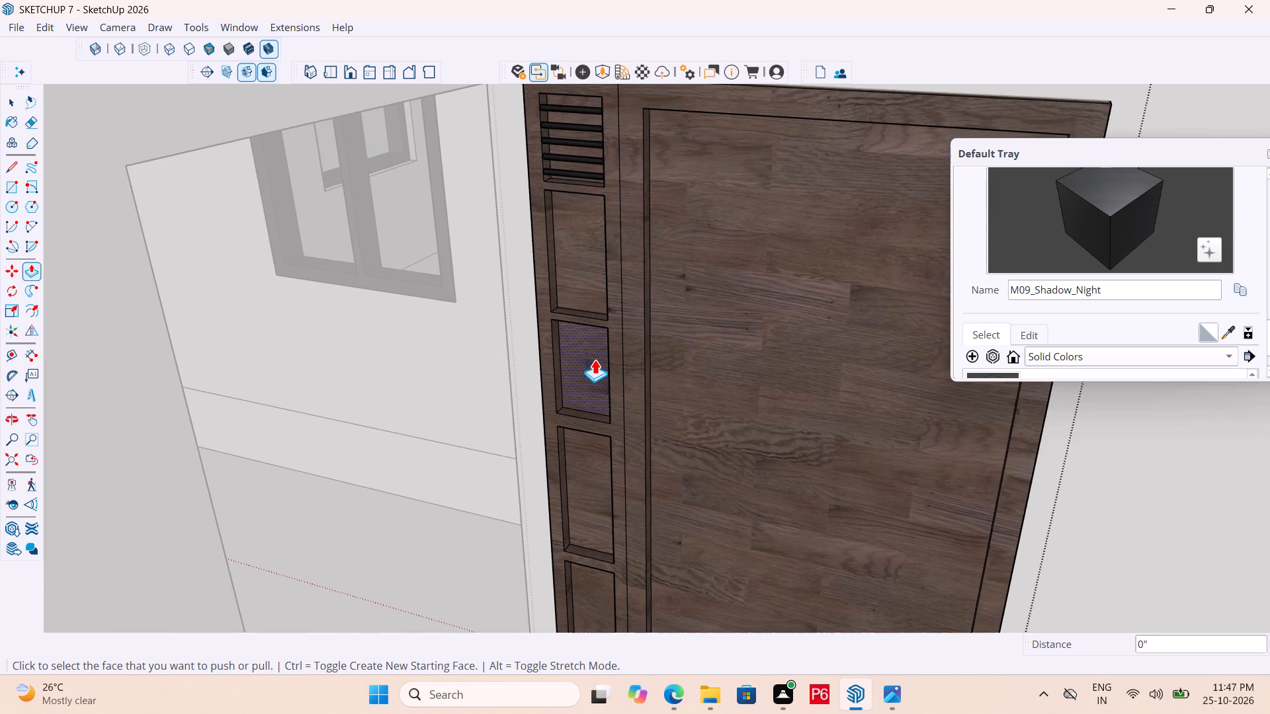
{"action": "scroll", "coordinate": [636, 446], "scroll_direction": "down", "scroll_amount": 3}
{"action": "scroll", "coordinate": [604, 213], "scroll_direction": "up", "scroll_amount": 5}
{"action": "scroll", "coordinate": [598, 152], "scroll_direction": "up", "scroll_amount": 6}
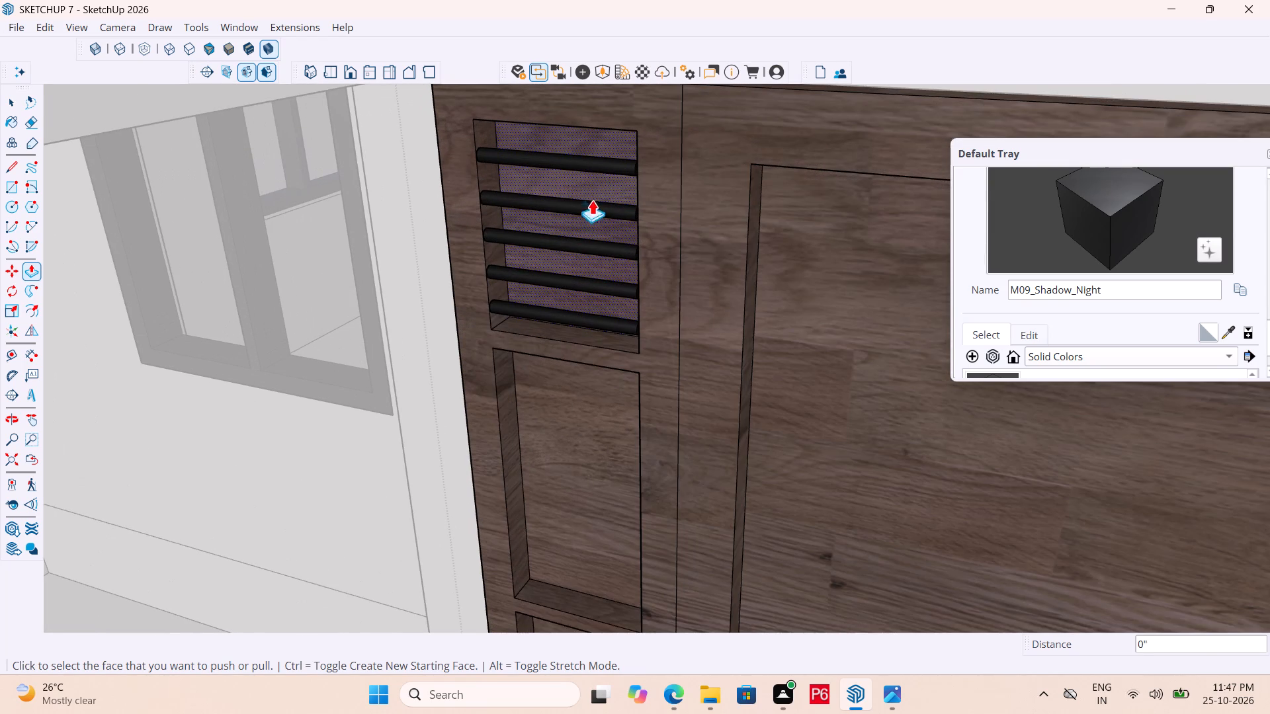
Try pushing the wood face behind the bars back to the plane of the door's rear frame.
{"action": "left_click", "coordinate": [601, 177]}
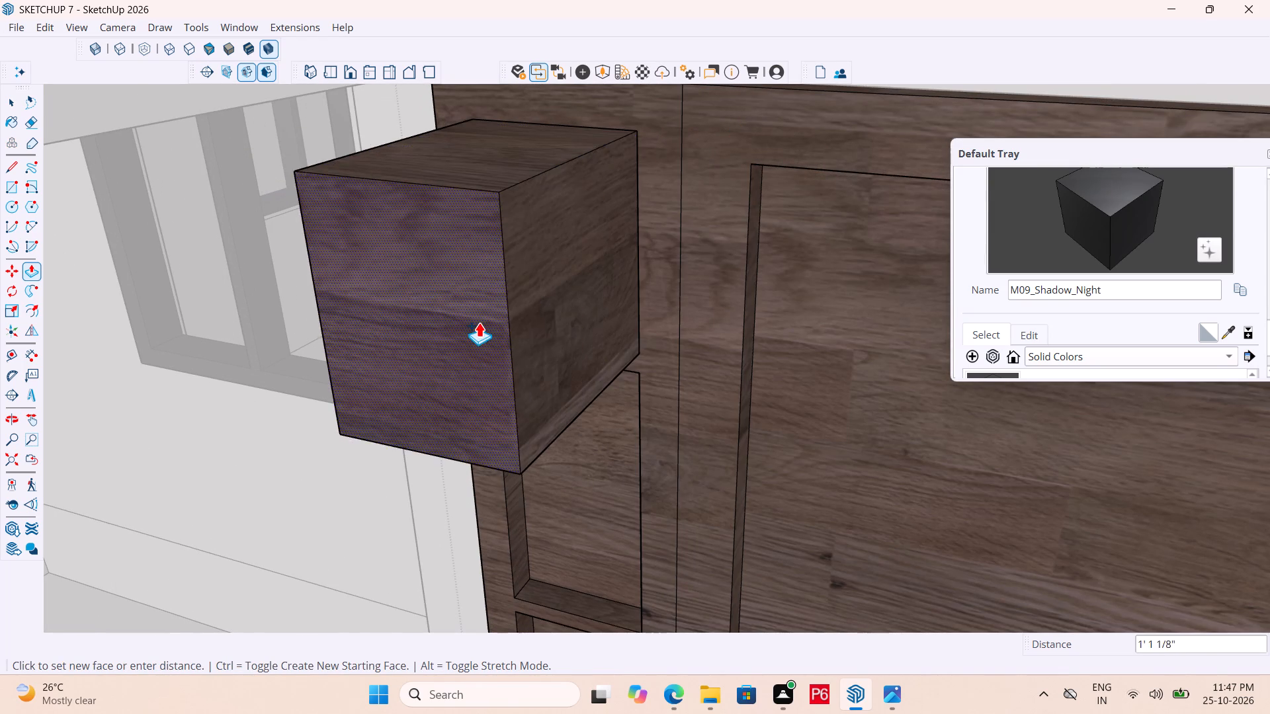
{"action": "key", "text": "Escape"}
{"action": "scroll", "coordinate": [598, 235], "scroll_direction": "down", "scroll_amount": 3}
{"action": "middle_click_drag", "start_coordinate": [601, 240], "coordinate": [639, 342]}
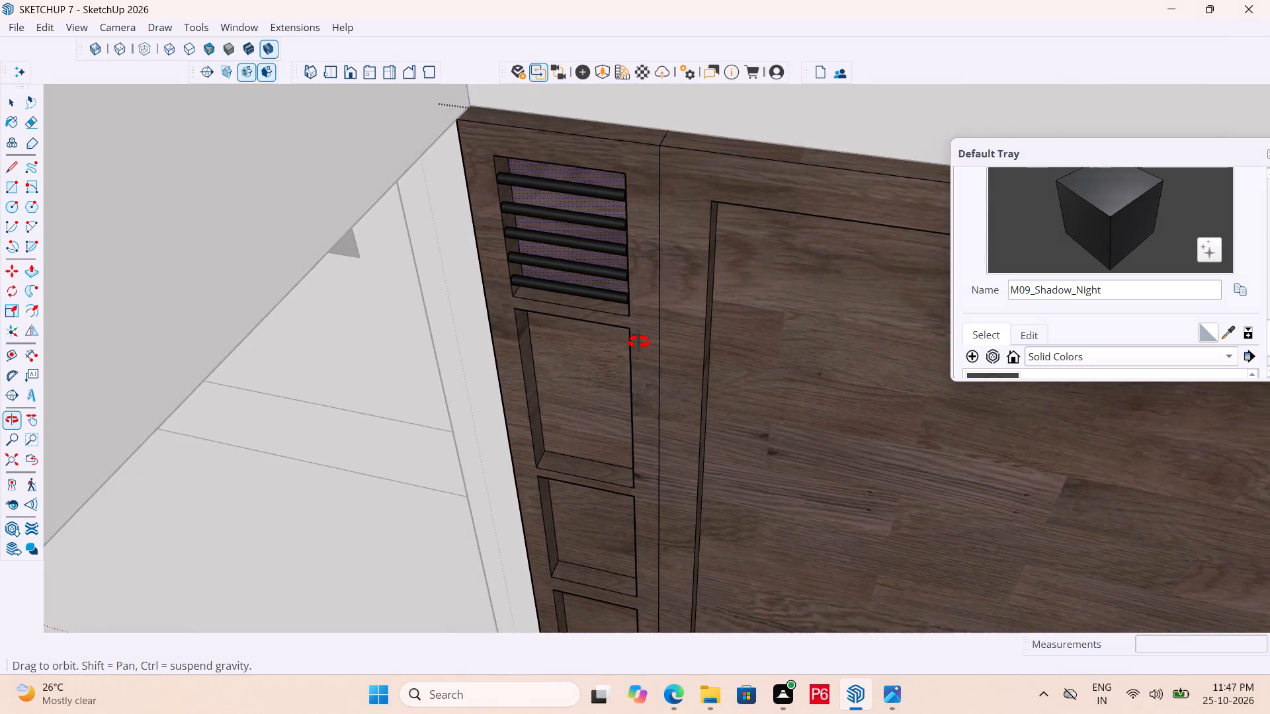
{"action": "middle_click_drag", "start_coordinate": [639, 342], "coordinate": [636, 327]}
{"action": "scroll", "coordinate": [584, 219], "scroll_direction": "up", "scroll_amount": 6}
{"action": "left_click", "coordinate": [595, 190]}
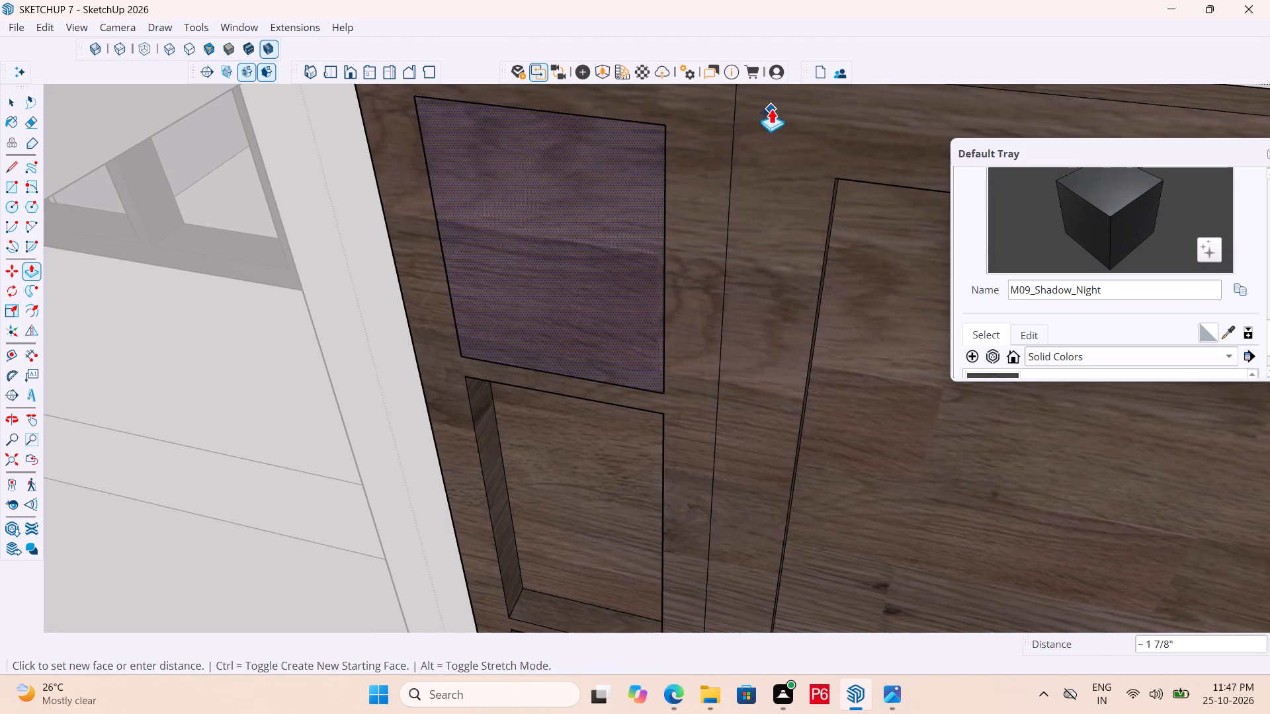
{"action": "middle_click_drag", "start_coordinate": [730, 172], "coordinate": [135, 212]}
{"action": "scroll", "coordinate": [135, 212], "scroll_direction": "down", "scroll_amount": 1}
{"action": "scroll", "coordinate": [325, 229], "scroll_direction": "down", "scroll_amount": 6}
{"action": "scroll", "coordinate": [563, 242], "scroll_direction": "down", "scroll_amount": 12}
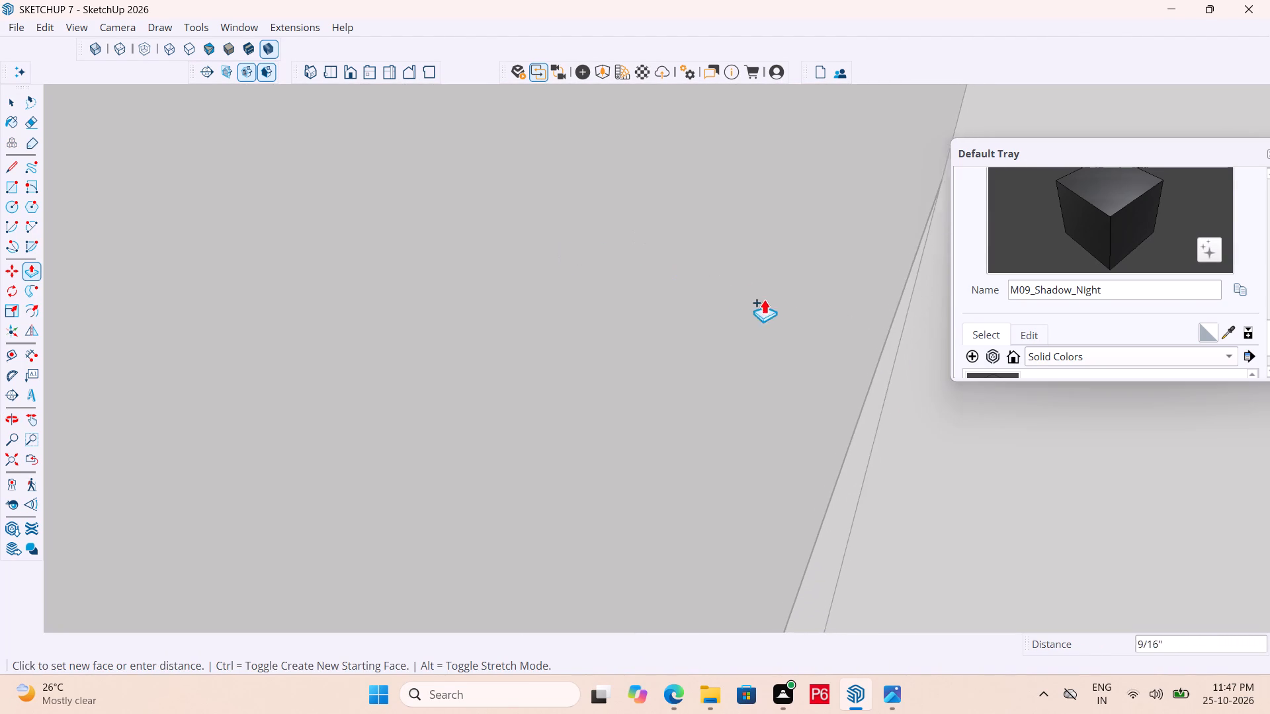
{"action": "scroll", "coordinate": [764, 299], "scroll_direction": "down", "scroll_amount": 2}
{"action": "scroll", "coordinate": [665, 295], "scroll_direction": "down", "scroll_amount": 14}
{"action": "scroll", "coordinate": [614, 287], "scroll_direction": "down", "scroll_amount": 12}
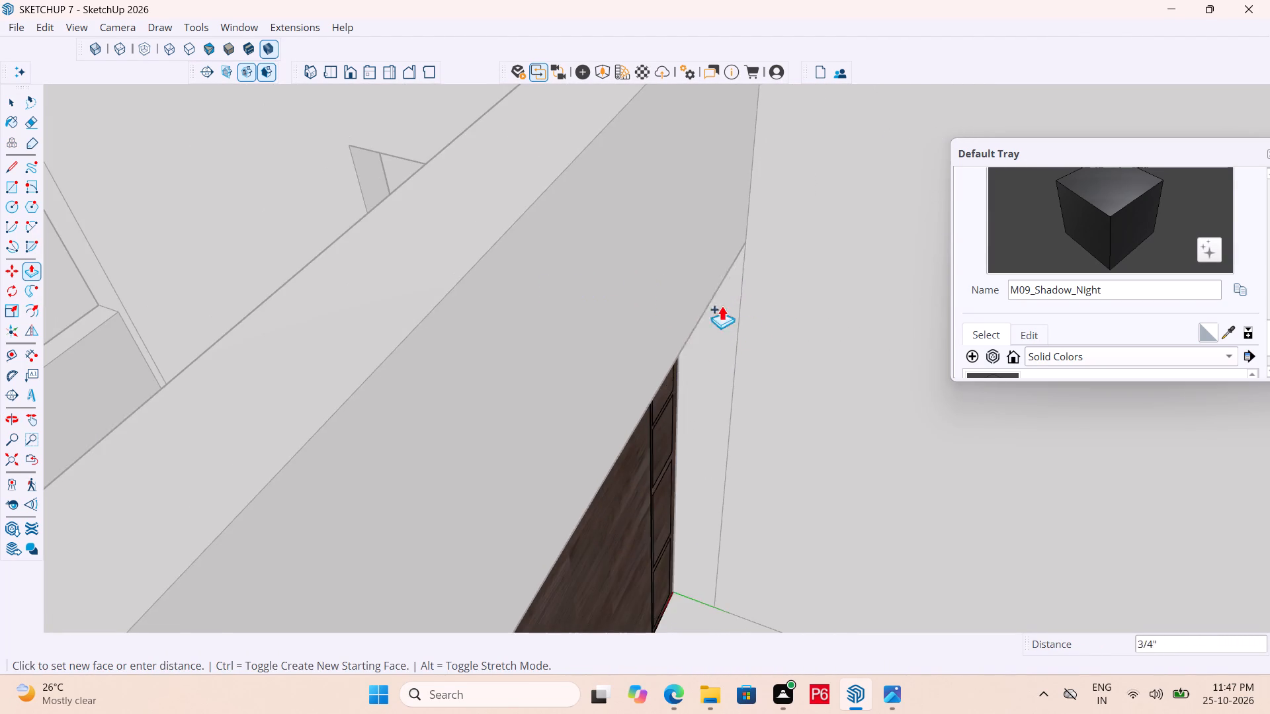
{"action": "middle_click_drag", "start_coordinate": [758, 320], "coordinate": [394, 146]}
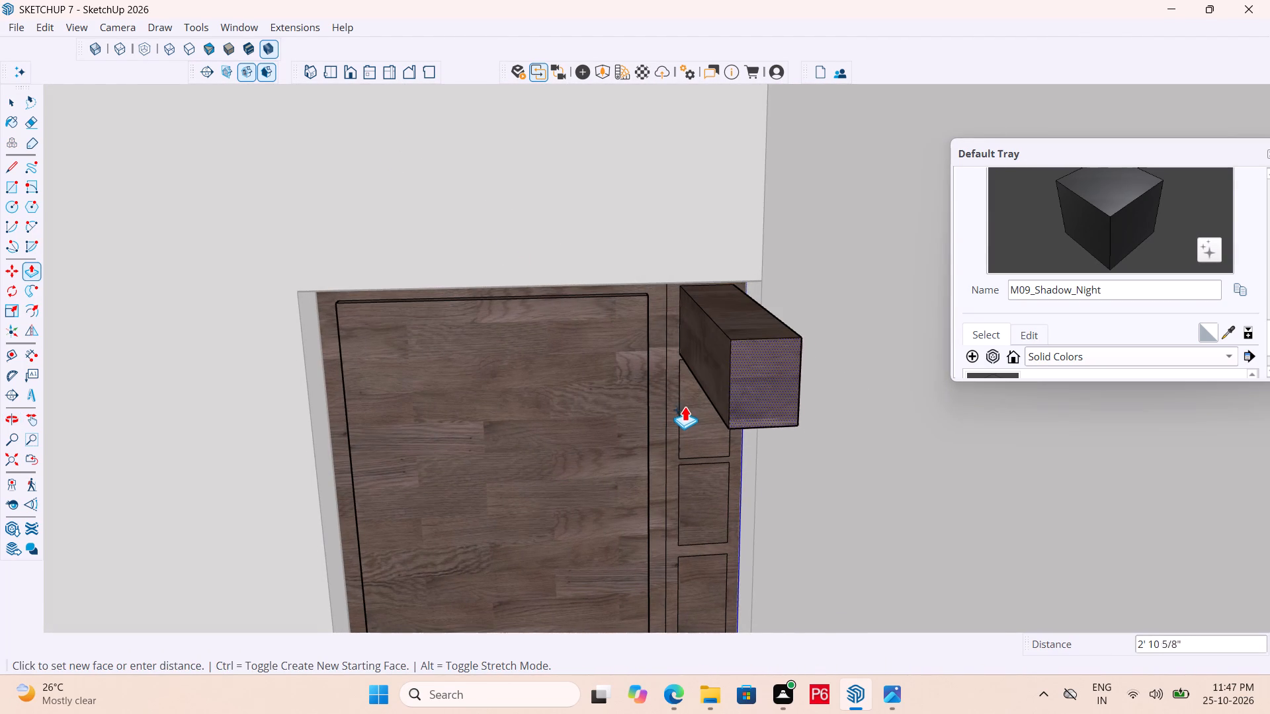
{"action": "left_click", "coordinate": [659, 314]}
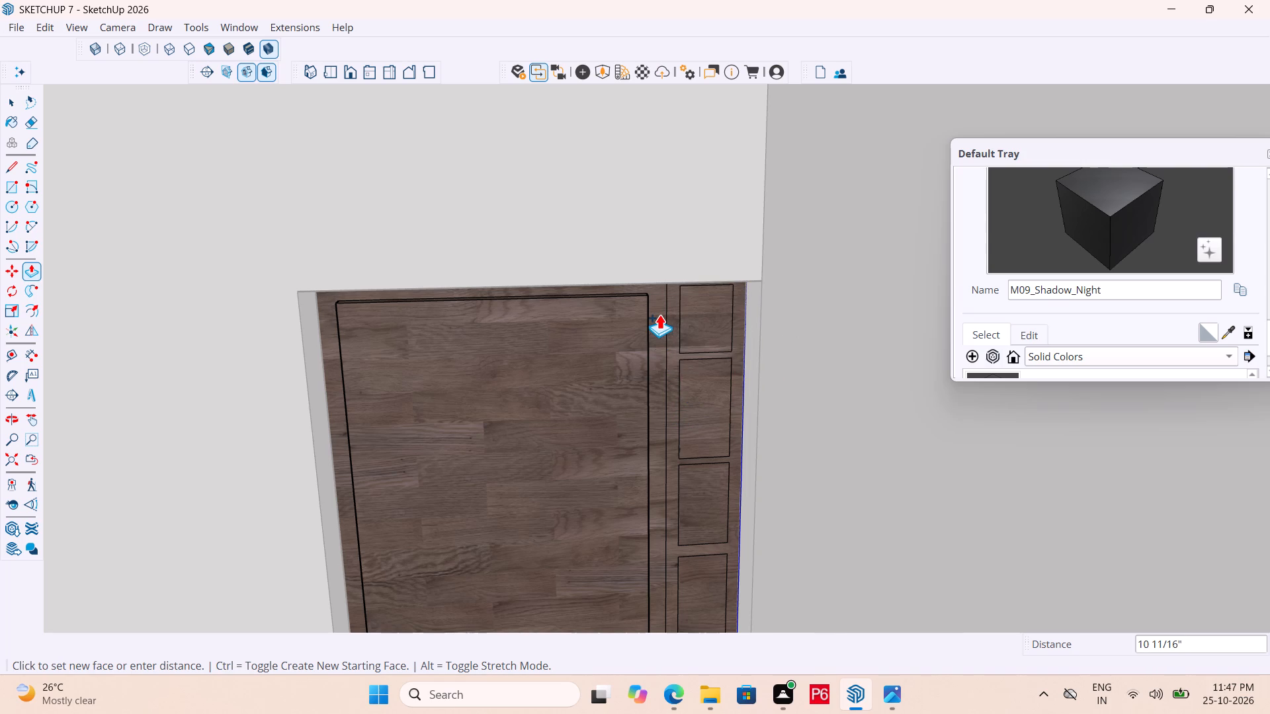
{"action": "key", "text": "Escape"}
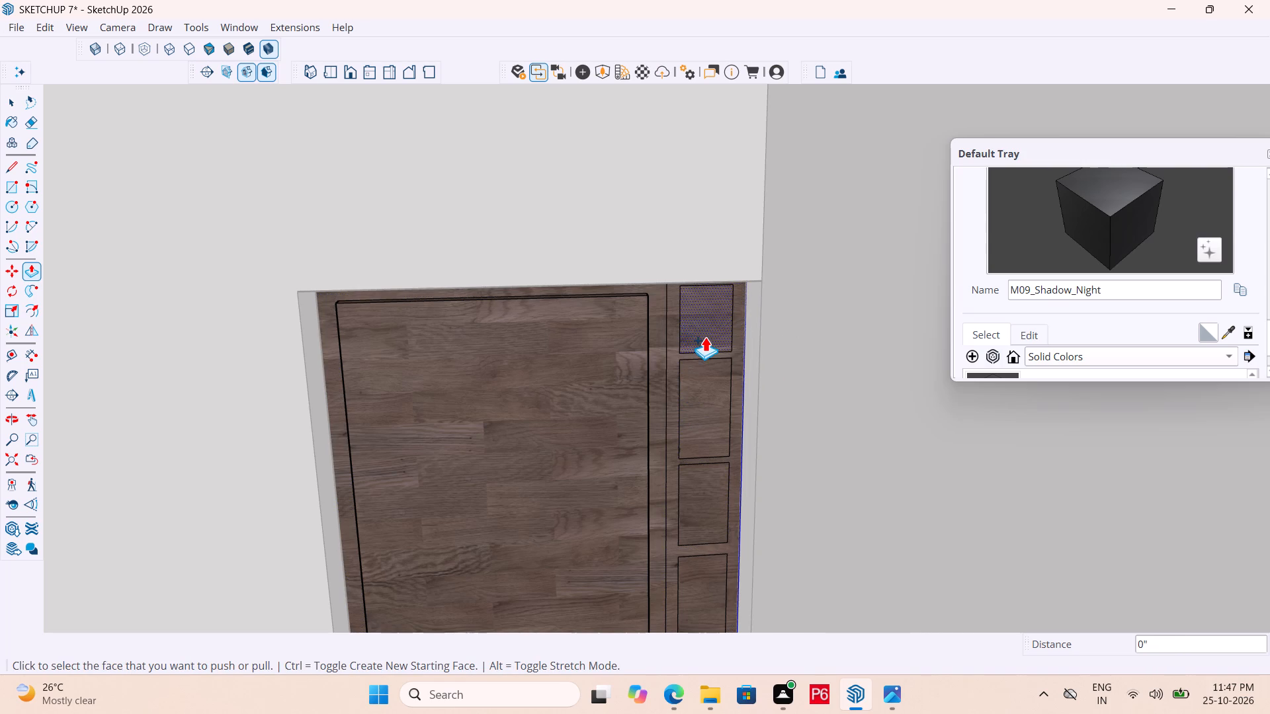
From the rear side, delete the wood face behind the bars in the side panel's uppermost opening, and save the model.
{"action": "key", "text": "p"}
{"action": "key", "text": "space"}
{"action": "left_click", "coordinate": [710, 336]}
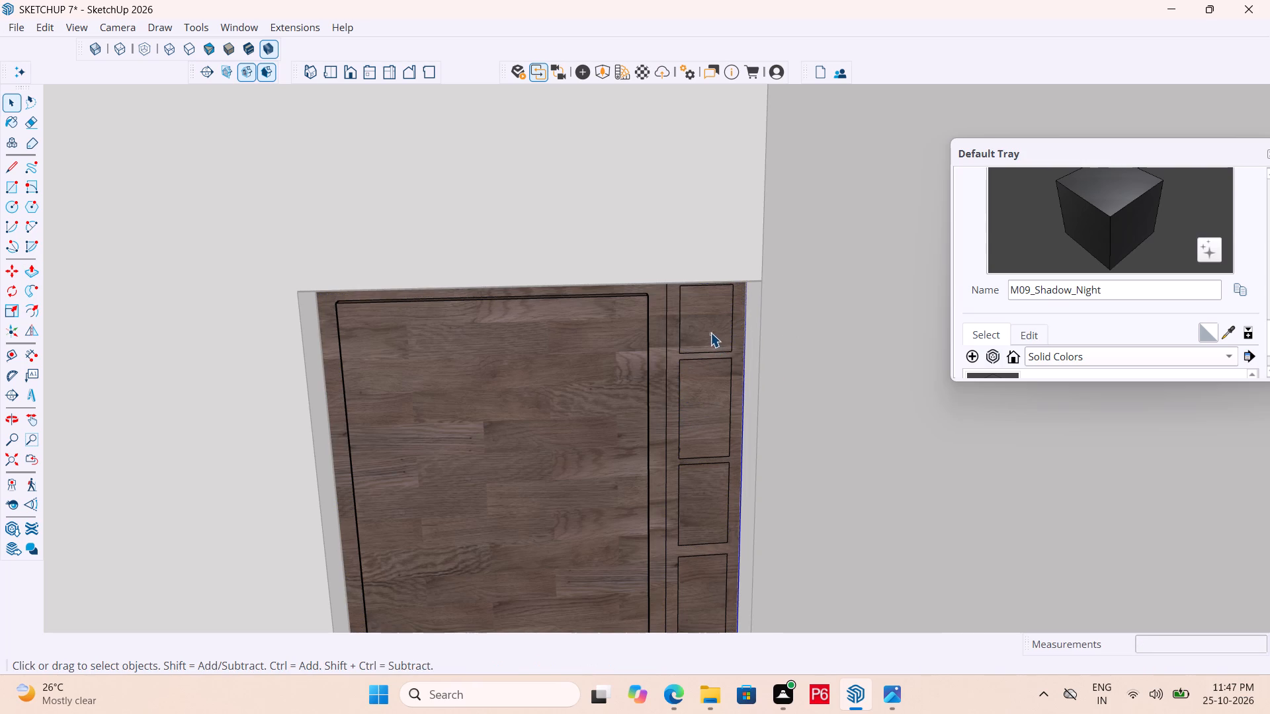
{"action": "key", "text": "Delete"}
{"action": "middle_click_drag", "start_coordinate": [698, 387], "coordinate": [669, 391]}
{"action": "key", "text": "ctrl+s"}
{"action": "key", "text": "ctrl+s"}
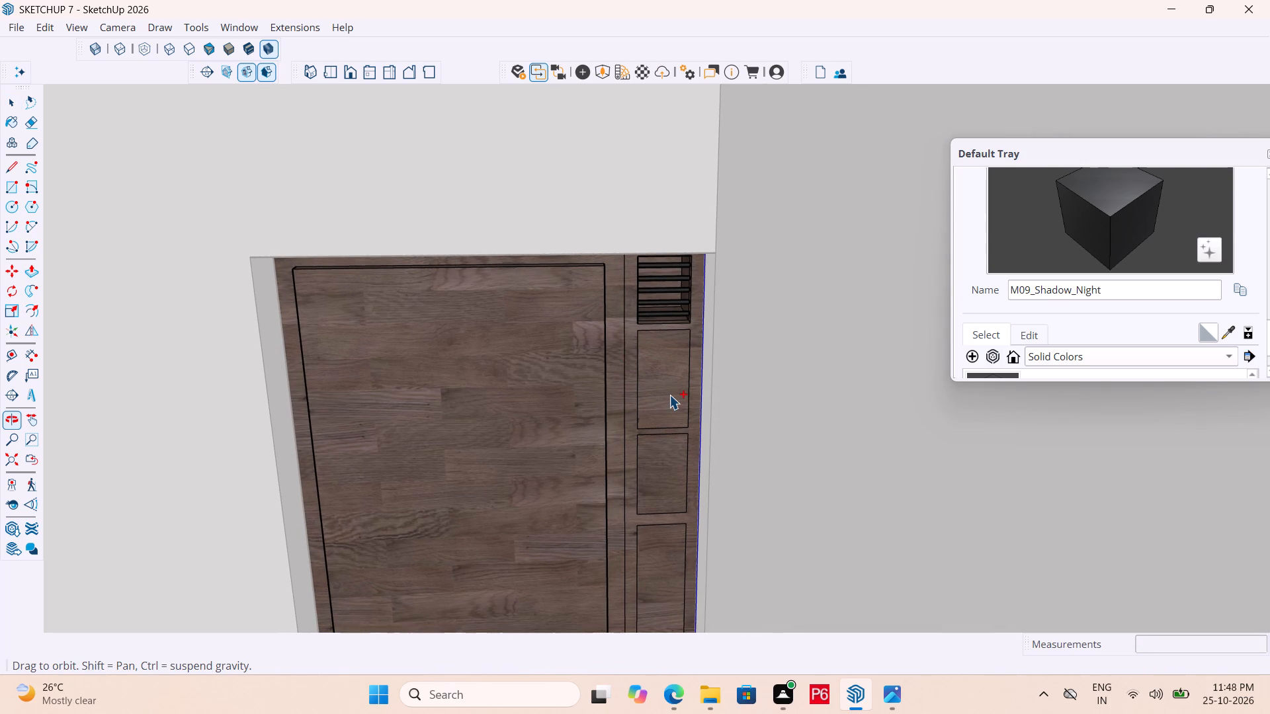
Delete the wood faces filling the four openings below the bars in the side panel, and save the model.
{"action": "left_click", "coordinate": [676, 392]}
{"action": "key", "text": "Delete"}
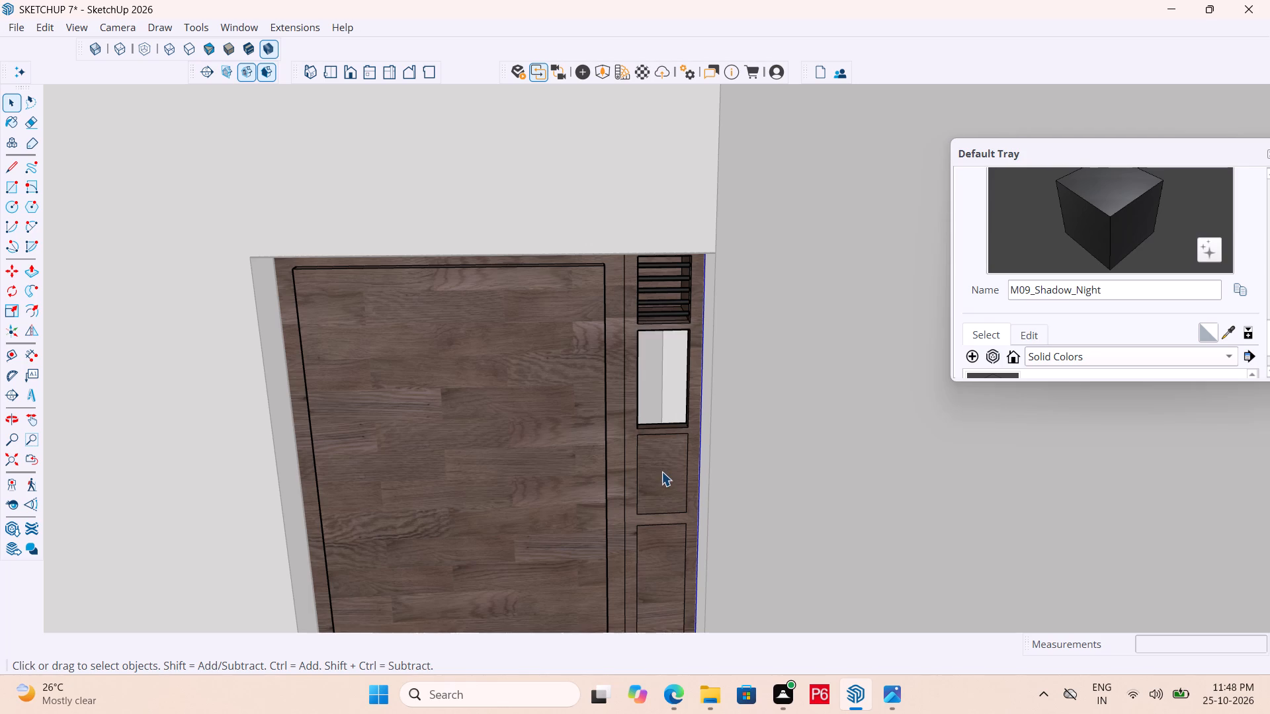
{"action": "left_click", "coordinate": [661, 471]}
{"action": "key", "text": "Delete"}
{"action": "scroll", "coordinate": [589, 360], "scroll_direction": "down", "scroll_amount": 5}
{"action": "middle_click_drag", "start_coordinate": [568, 382], "coordinate": [611, 418]}
{"action": "scroll", "coordinate": [443, 257], "scroll_direction": "down", "scroll_amount": 6}
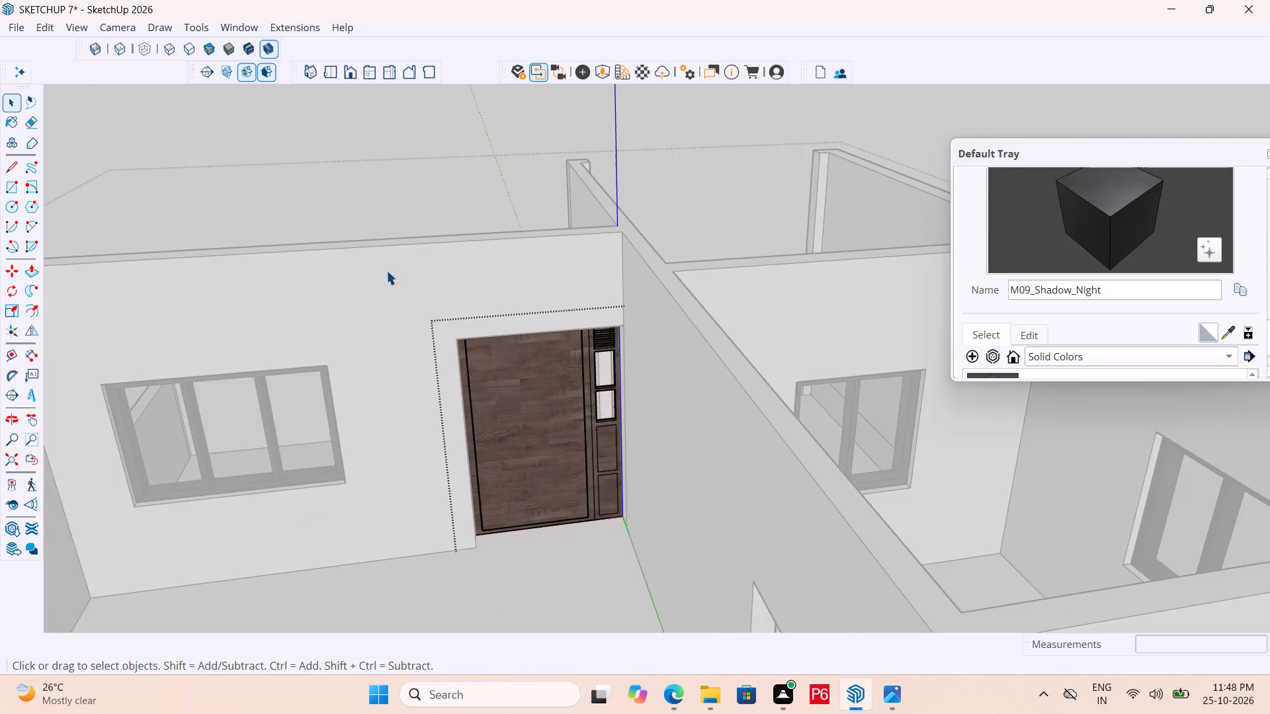
{"action": "middle_click_drag", "start_coordinate": [577, 423], "coordinate": [605, 467]}
{"action": "scroll", "coordinate": [630, 502], "scroll_direction": "up", "scroll_amount": 7}
{"action": "left_click", "coordinate": [620, 444]}
{"action": "key", "text": "Delete"}
{"action": "left_click", "coordinate": [614, 507]}
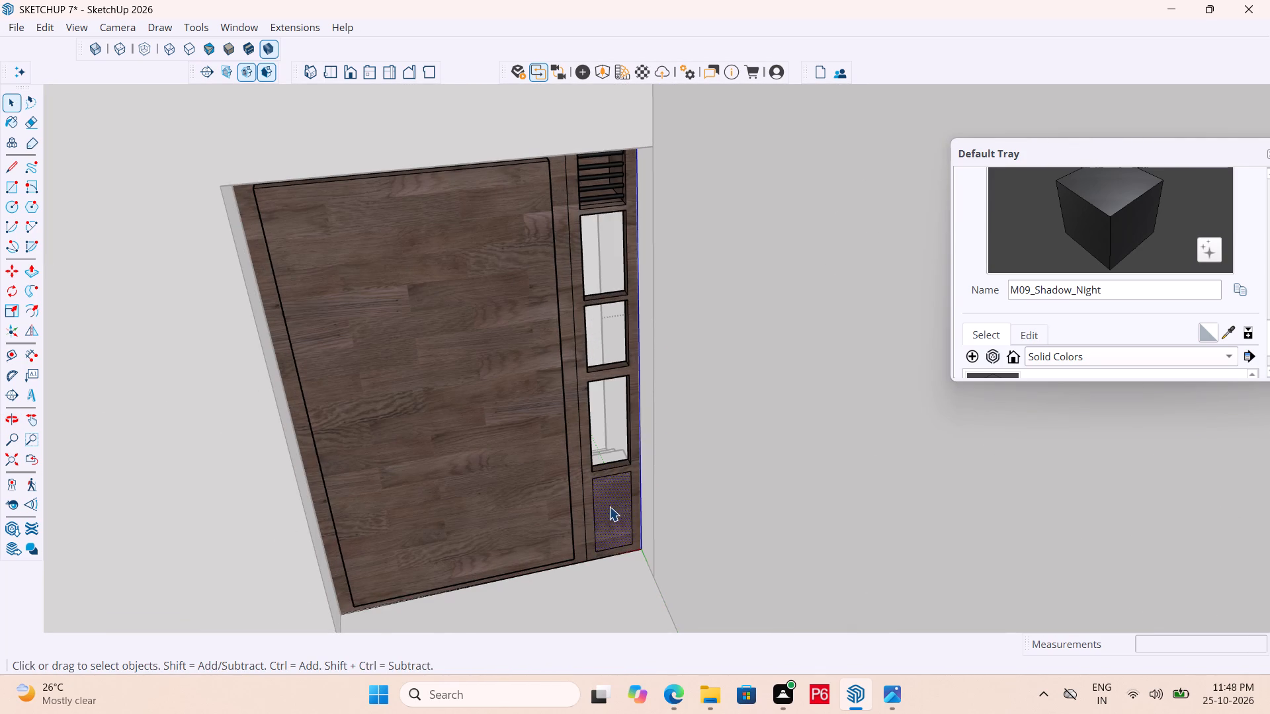
{"action": "key", "text": "Delete"}
{"action": "middle_click_drag", "start_coordinate": [381, 473], "coordinate": [772, 475]}
{"action": "key", "text": "ctrl+s"}
{"action": "key", "text": "ctrl+s"}
{"action": "key", "text": "ctrl+s"}
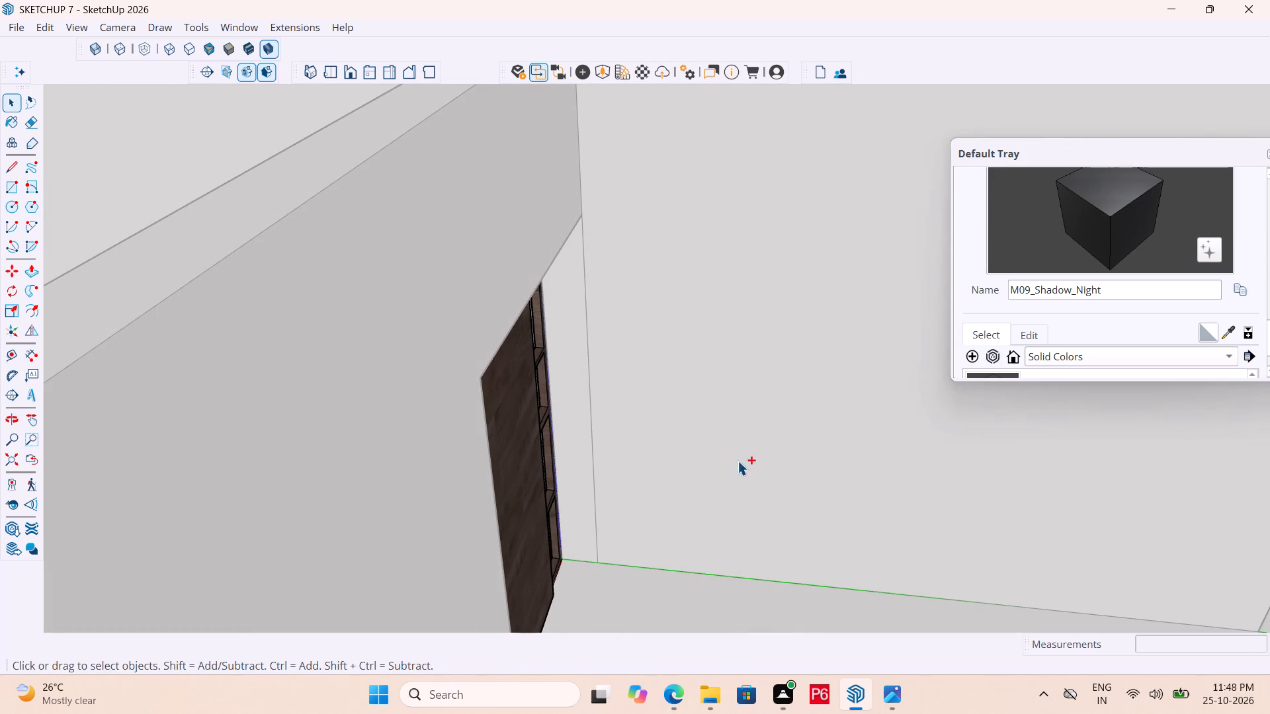
Save the model.
{"action": "key", "text": "ctrl+s"}
{"action": "key", "text": "ctrl+s"}
{"action": "key", "text": "ctrl+s"}
Undo the side panel's face deletions and the push of the wood face behind the bars.
{"action": "scroll", "coordinate": [818, 430], "scroll_direction": "down", "scroll_amount": 6}
{"action": "scroll", "coordinate": [698, 426], "scroll_direction": "down", "scroll_amount": 6}
{"action": "middle_click_drag", "start_coordinate": [525, 475], "coordinate": [674, 486]}
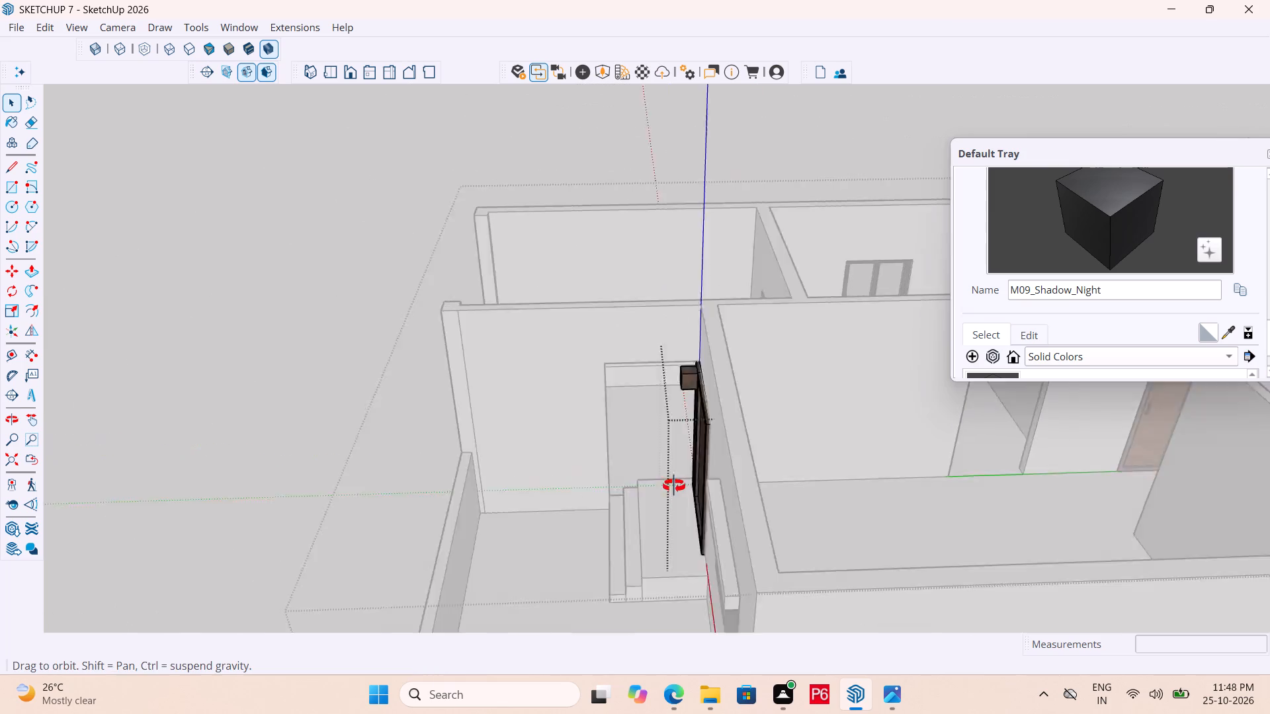
{"action": "middle_click_drag", "start_coordinate": [674, 486], "coordinate": [896, 474]}
{"action": "scroll", "coordinate": [863, 362], "scroll_direction": "up", "scroll_amount": 12}
{"action": "middle_click", "coordinate": [863, 360]}
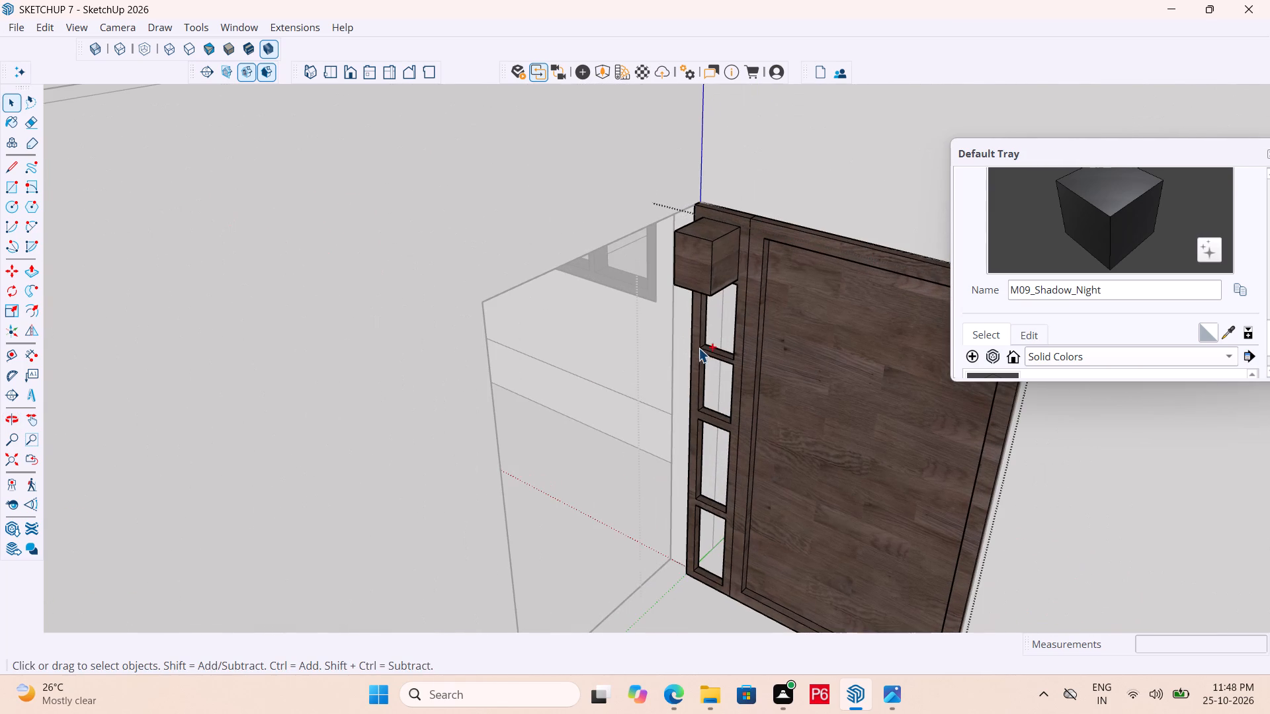
{"action": "key", "text": "ctrl+z"}
{"action": "key", "text": "ctrl+z"}
{"action": "key", "text": "ctrl+z"}
{"action": "key", "text": "ctrl+z"}
{"action": "key", "text": "ctrl+z"}
{"action": "key", "text": "ctrl+z"}
{"action": "key", "text": "ctrl+z"}
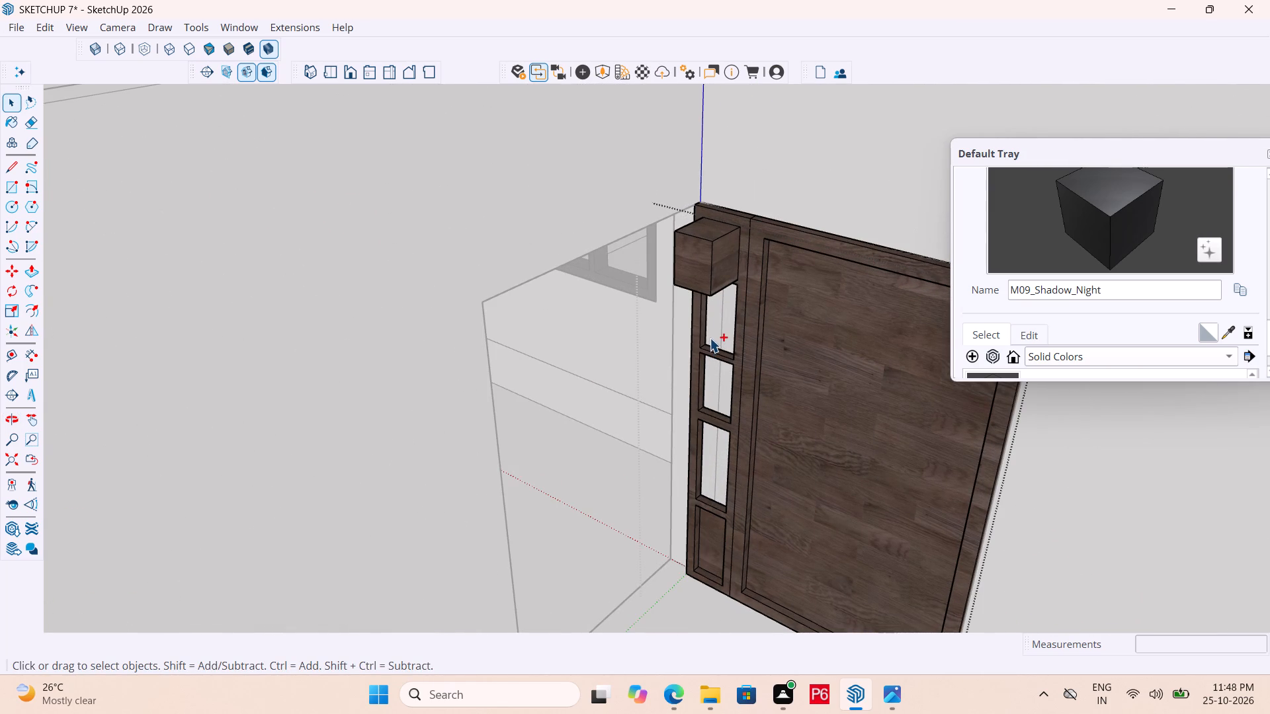
{"action": "key", "text": "ctrl+z"}
{"action": "key", "text": "ctrl+z"}
{"action": "key", "text": "ctrl+z"}
{"action": "key", "text": "ctrl+z"}
{"action": "key", "text": "ctrl+z"}
{"action": "key", "text": "ctrl+z"}
{"action": "key", "text": "ctrl+z"}
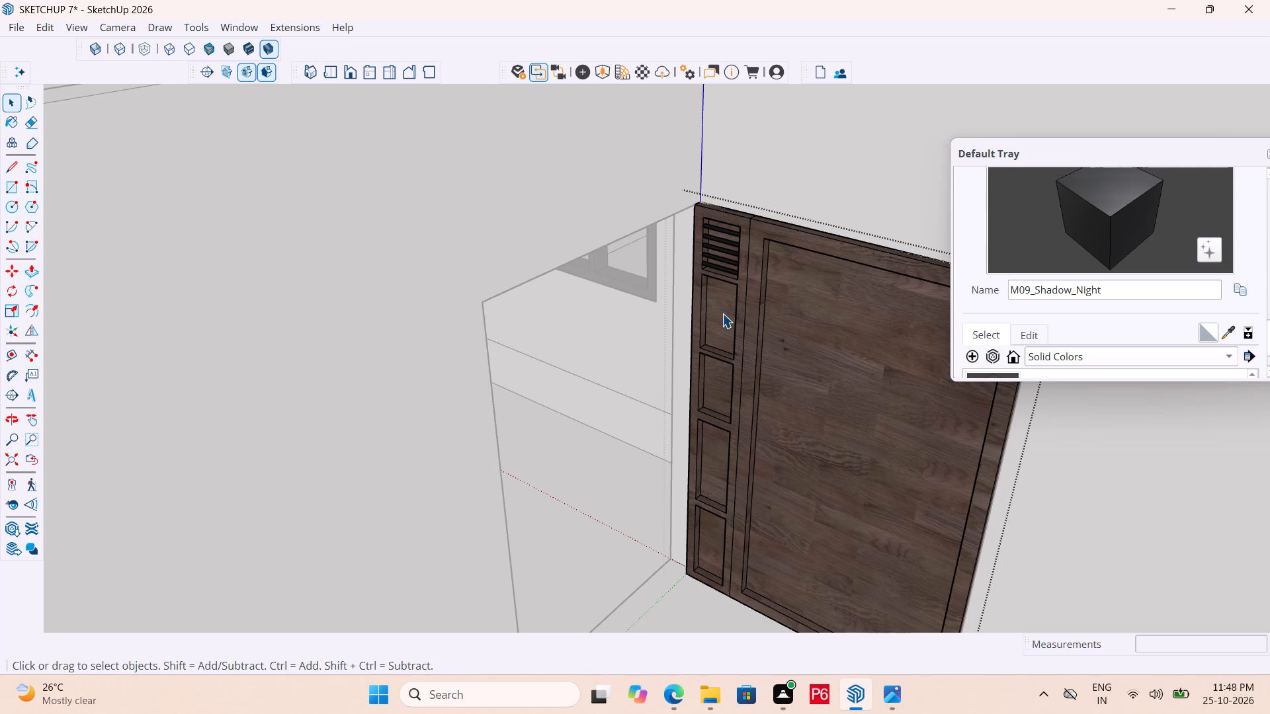
From the front steps side, delete the wood faces filling the four openings below the bars in the entrance door's side panel.
{"action": "left_click", "coordinate": [722, 313]}
{"action": "key", "text": "Delete"}
{"action": "left_click", "coordinate": [709, 383]}
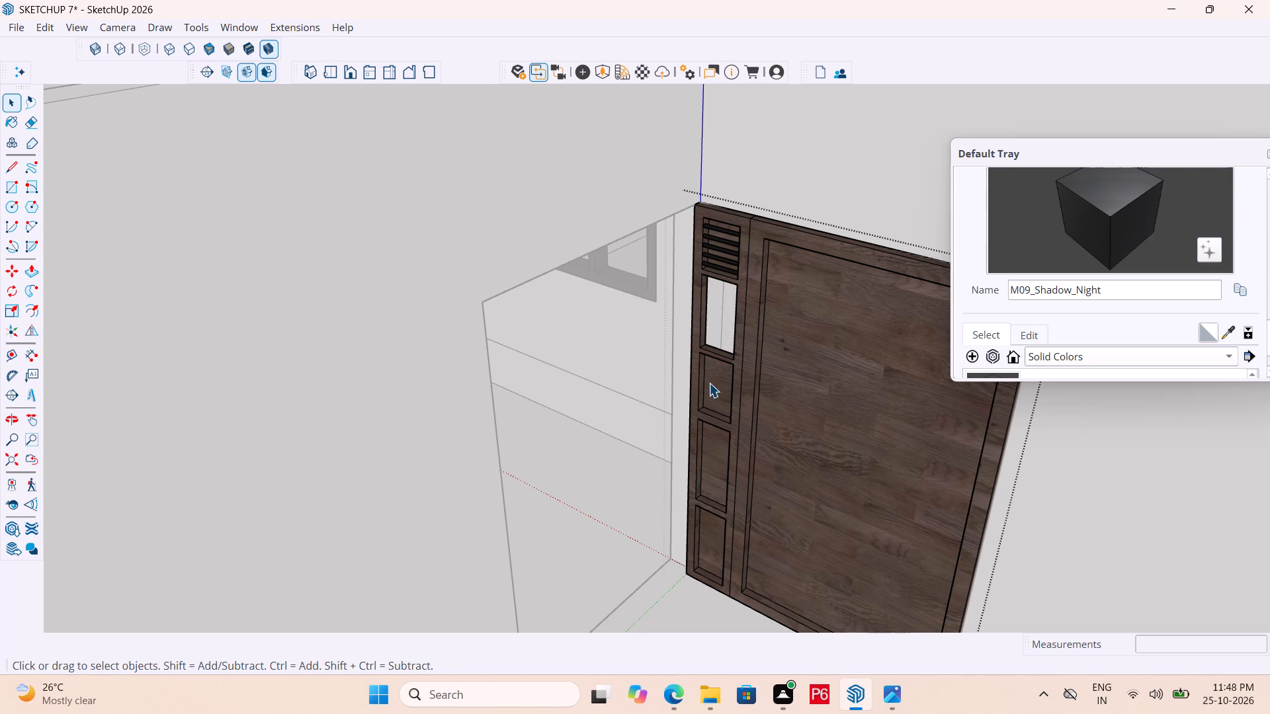
{"action": "key", "text": "Delete"}
{"action": "left_click", "coordinate": [721, 443]}
{"action": "key", "text": "Delete"}
{"action": "left_click", "coordinate": [708, 539]}
{"action": "key", "text": "Delete"}
From the rear side, delete the wood face behind the bars in the side panel's uppermost opening, and save the model.
{"action": "scroll", "coordinate": [645, 397], "scroll_direction": "down", "scroll_amount": 7}
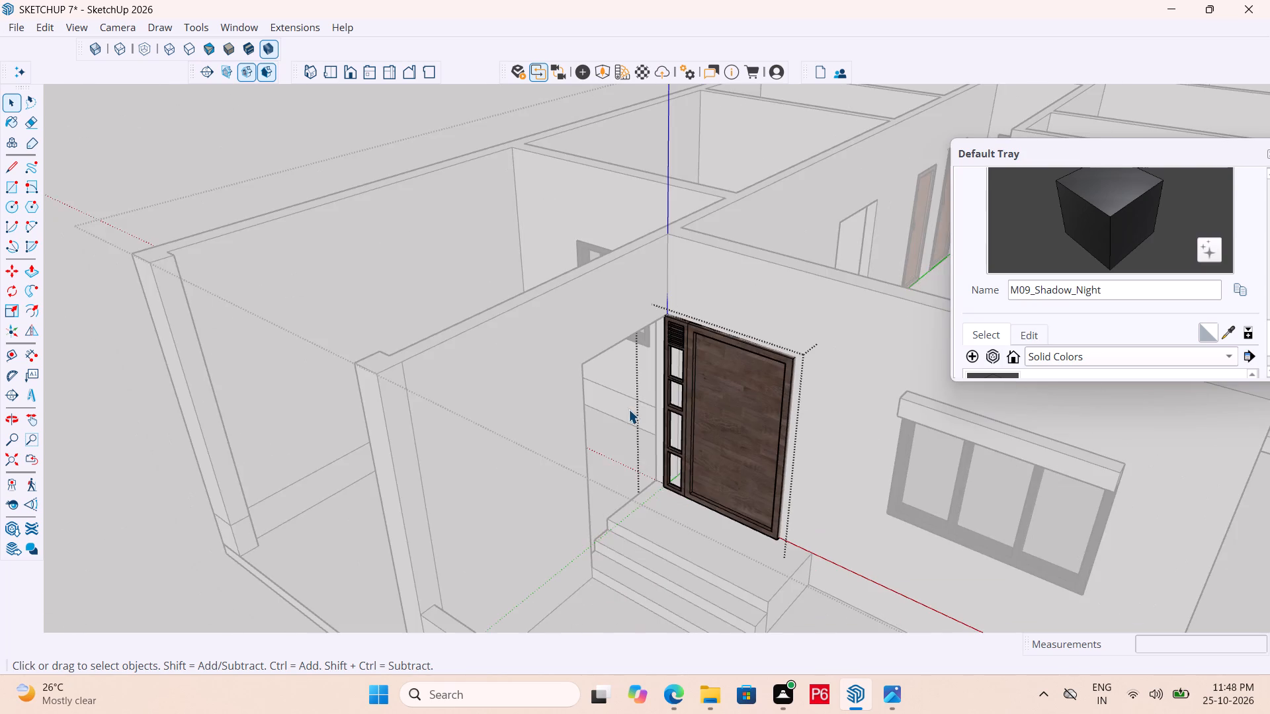
{"action": "middle_click_drag", "start_coordinate": [990, 436], "coordinate": [110, 411]}
{"action": "scroll", "coordinate": [984, 436], "scroll_direction": "down", "scroll_amount": 1}
{"action": "scroll", "coordinate": [472, 343], "scroll_direction": "up", "scroll_amount": 10}
{"action": "middle_click_drag", "start_coordinate": [481, 338], "coordinate": [535, 331]}
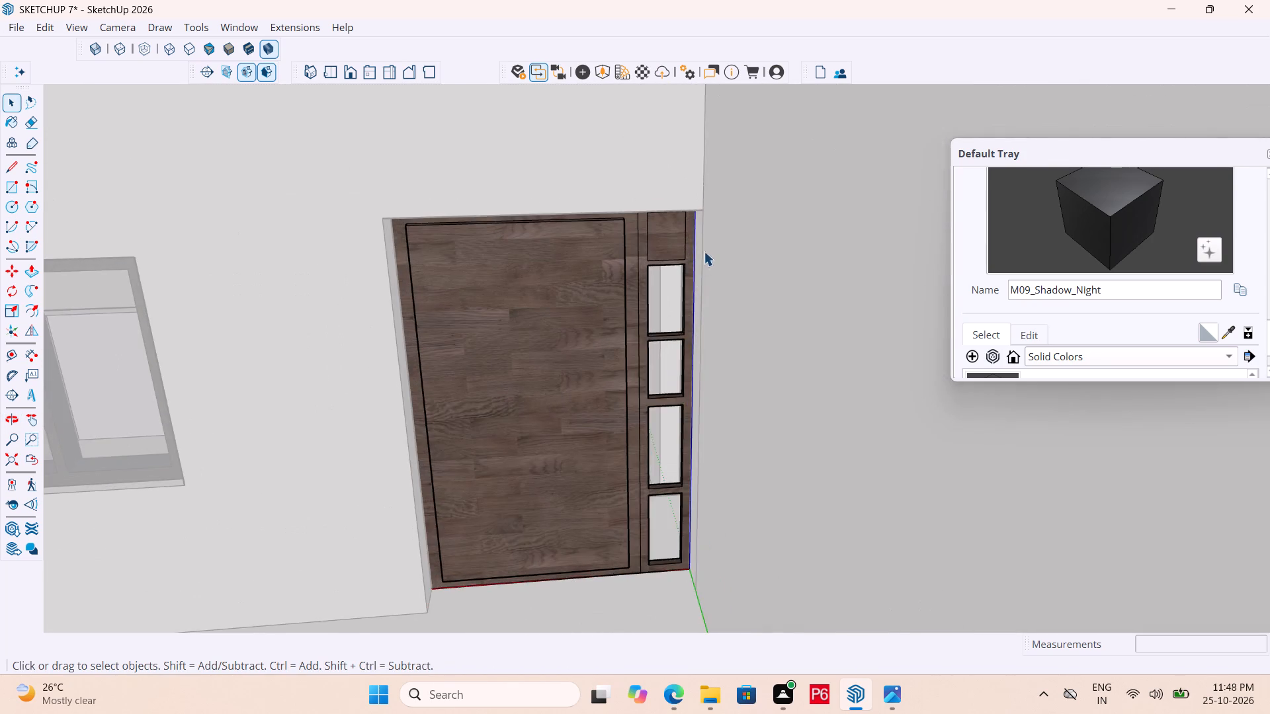
{"action": "scroll", "coordinate": [682, 245], "scroll_direction": "up", "scroll_amount": 4}
{"action": "left_click", "coordinate": [673, 244]}
{"action": "key", "text": "Delete"}
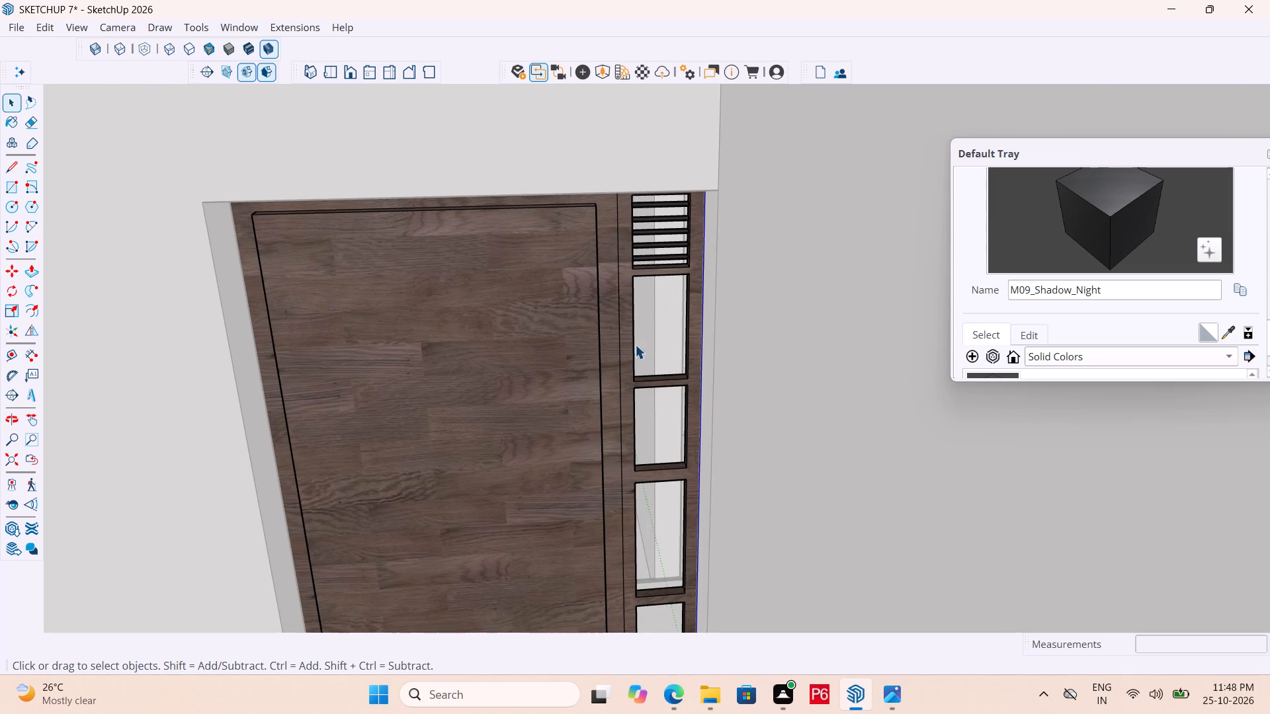
{"action": "middle_click_drag", "start_coordinate": [635, 344], "coordinate": [772, 408]}
{"action": "scroll", "coordinate": [612, 247], "scroll_direction": "up", "scroll_amount": 6}
{"action": "scroll", "coordinate": [628, 283], "scroll_direction": "down", "scroll_amount": 7}
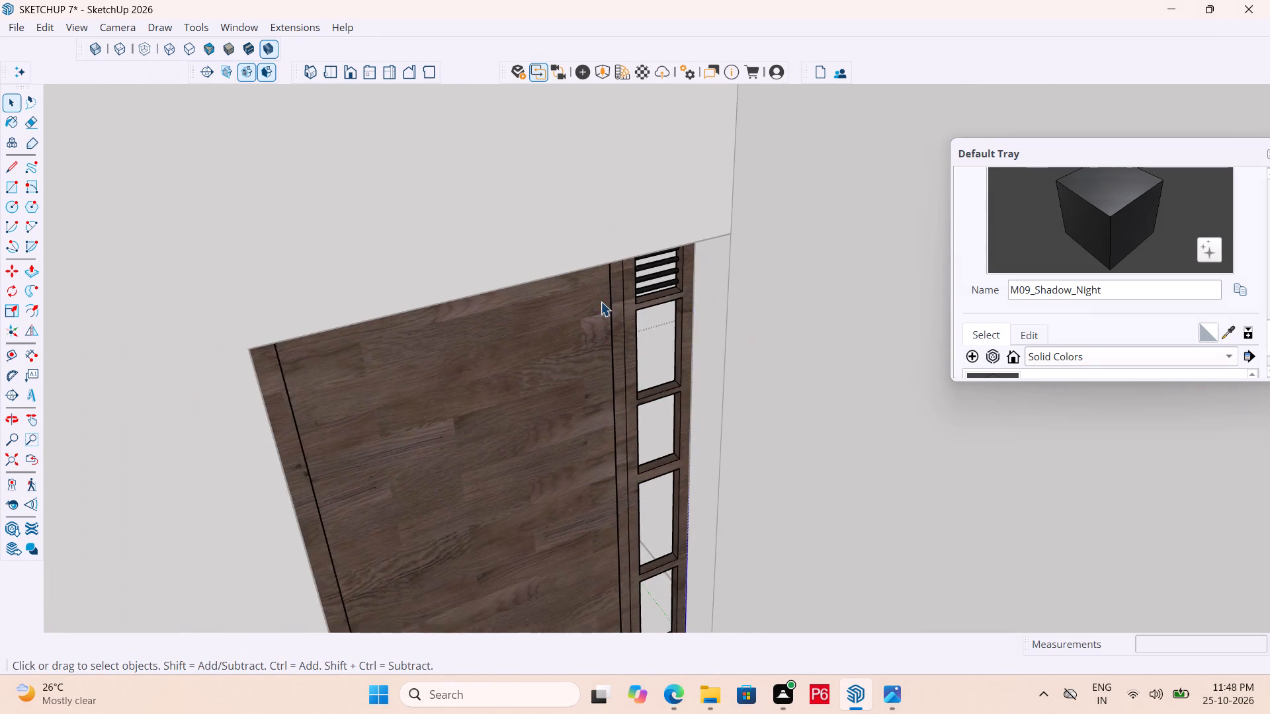
{"action": "scroll", "coordinate": [600, 314], "scroll_direction": "down", "scroll_amount": 5}
{"action": "key", "text": "ctrl+s"}
{"action": "key", "text": "ctrl+s"}
{"action": "key", "text": "ctrl+s"}
{"action": "key", "text": "ctrl+s"}
Copy the five black bars from the side panel's uppermost opening about 11 1/16" down into the opening below.
{"action": "scroll", "coordinate": [542, 341], "scroll_direction": "down", "scroll_amount": 1}
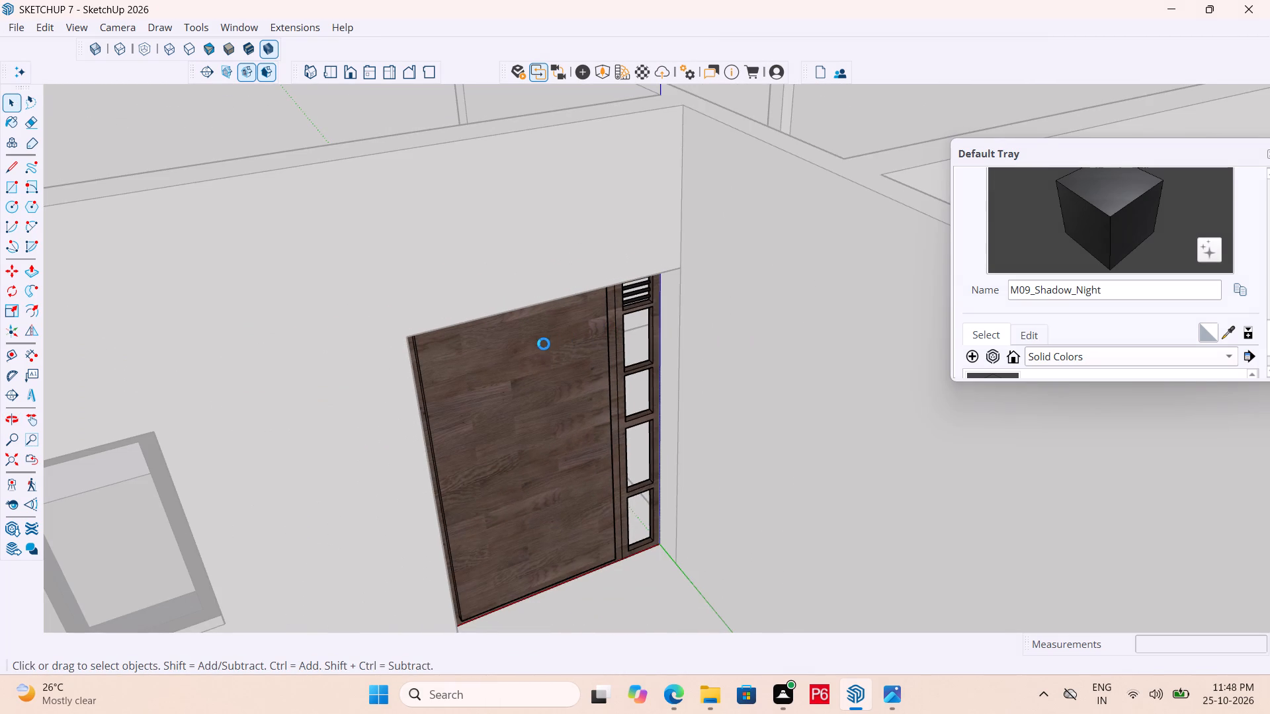
{"action": "scroll", "coordinate": [544, 344], "scroll_direction": "down", "scroll_amount": 4}
{"action": "middle_click_drag", "start_coordinate": [499, 347], "coordinate": [1269, 329]}
{"action": "scroll", "coordinate": [781, 257], "scroll_direction": "down", "scroll_amount": 7}
{"action": "scroll", "coordinate": [678, 350], "scroll_direction": "up", "scroll_amount": 7}
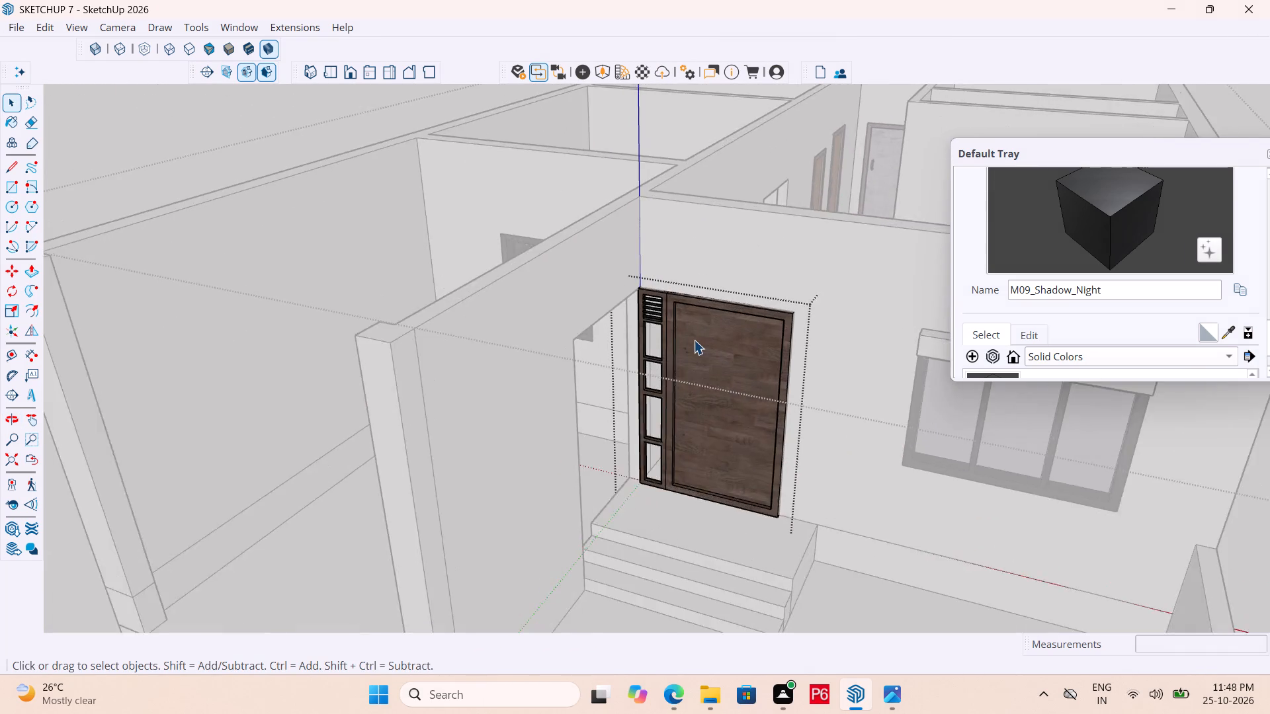
{"action": "scroll", "coordinate": [694, 340], "scroll_direction": "up", "scroll_amount": 6}
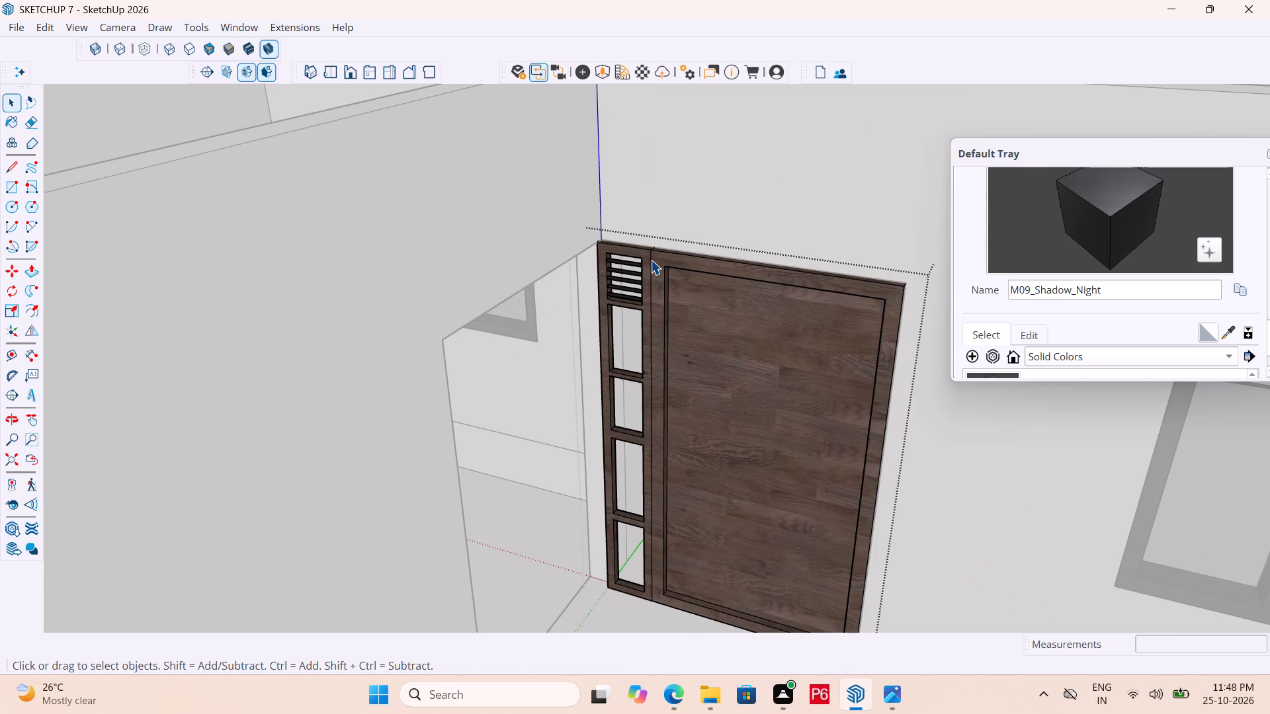
{"action": "scroll", "coordinate": [635, 292], "scroll_direction": "up", "scroll_amount": 8}
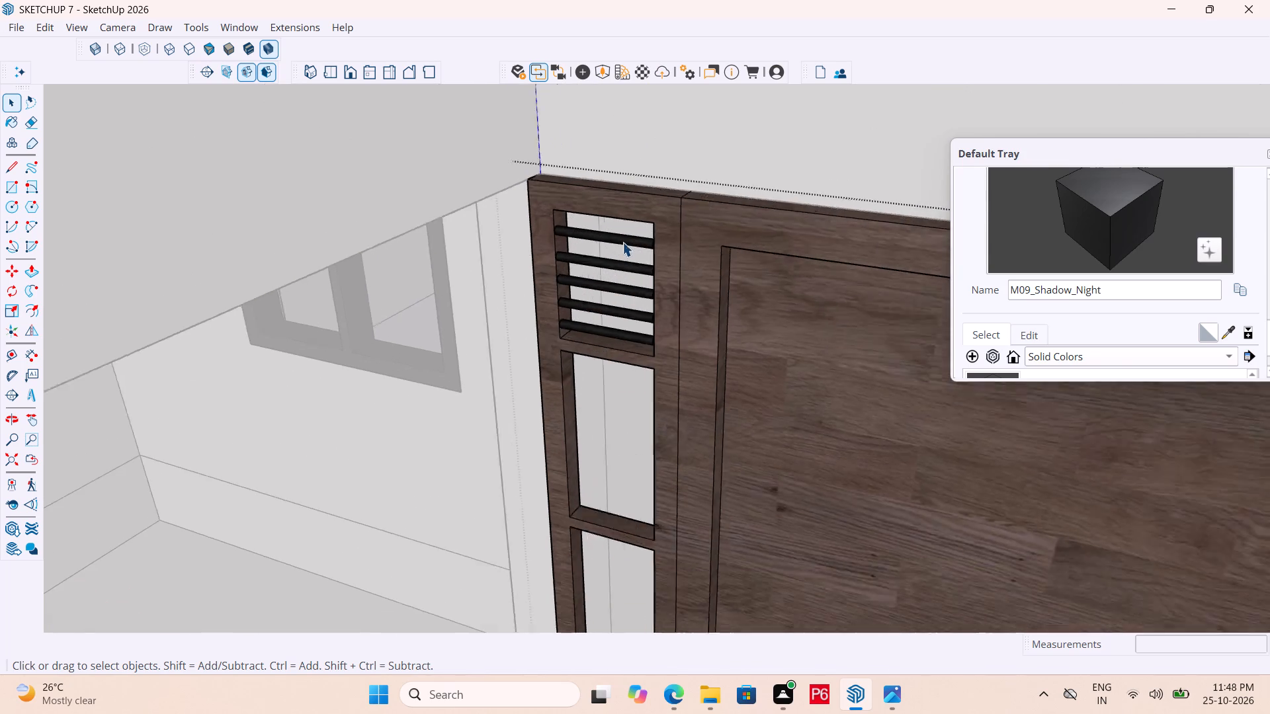
{"action": "scroll", "coordinate": [622, 242], "scroll_direction": "up", "scroll_amount": 8}
{"action": "key", "text": "space"}
{"action": "left_click", "coordinate": [567, 234]}
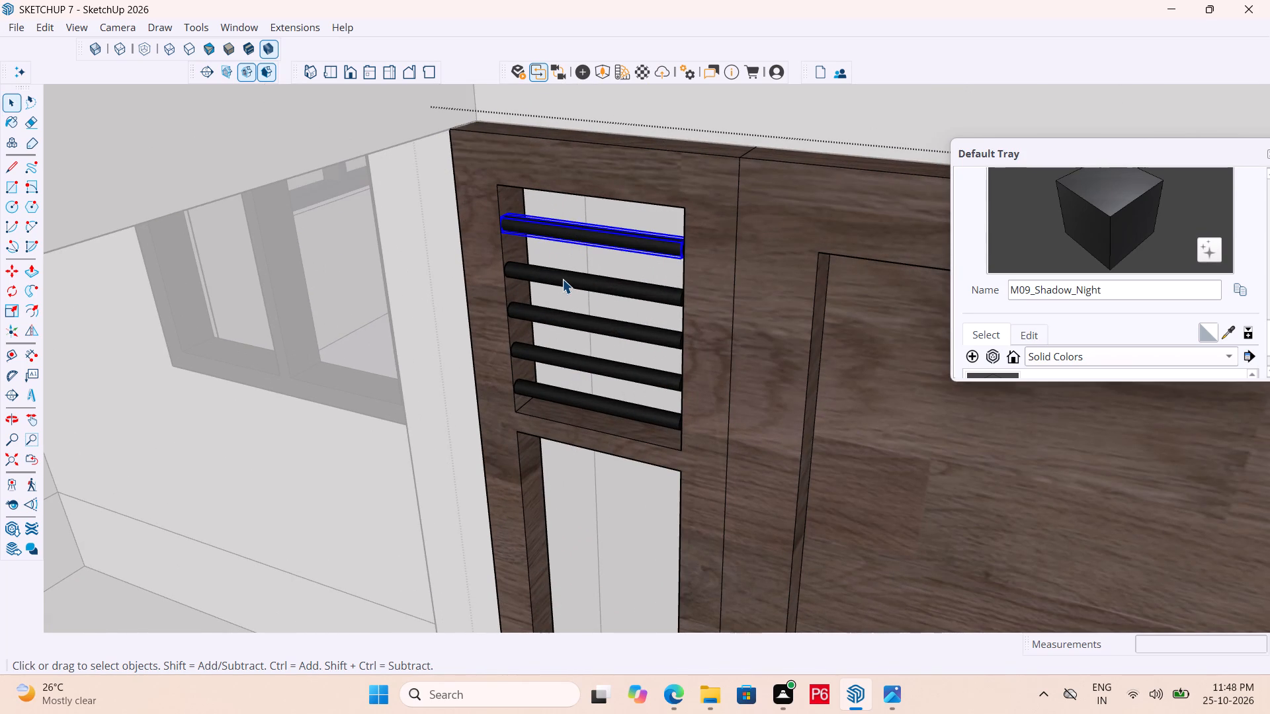
{"action": "left_click", "coordinate": [570, 276], "text": "ctrl"}
{"action": "left_click", "coordinate": [582, 324], "text": "ctrl"}
{"action": "left_click", "coordinate": [583, 362], "text": "ctrl"}
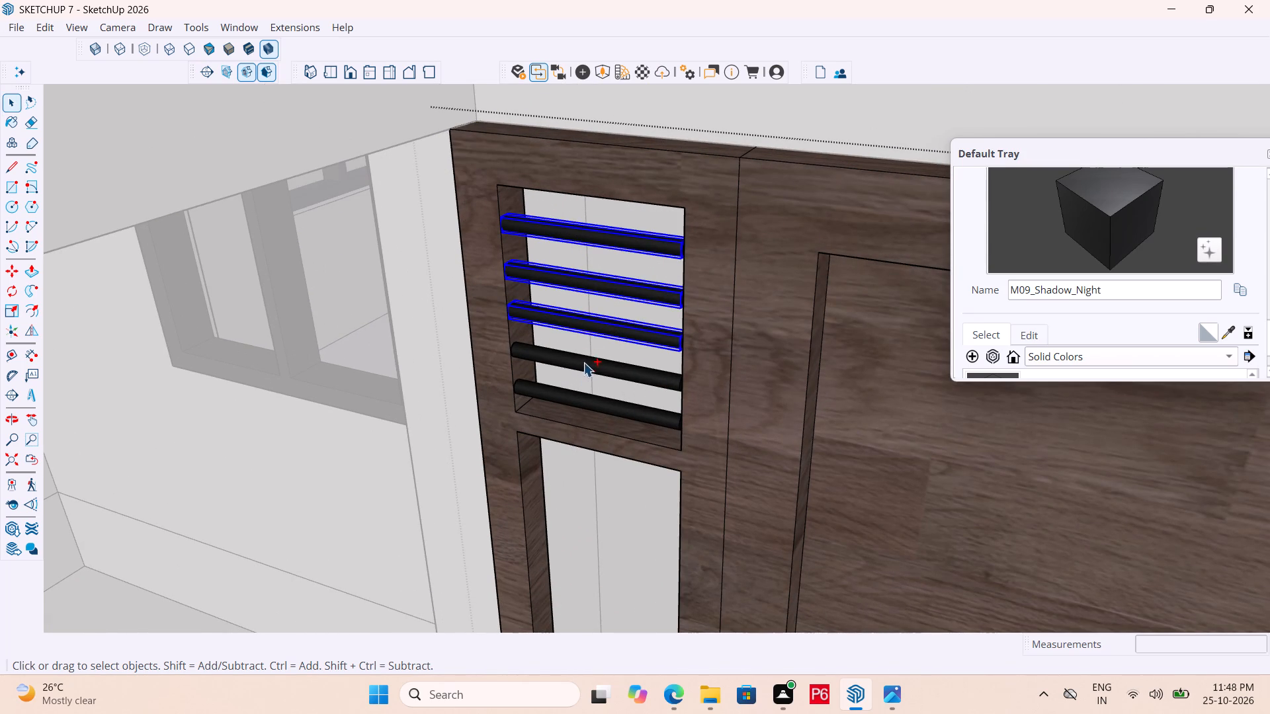
{"action": "left_click", "coordinate": [581, 407], "text": "ctrl"}
{"action": "scroll", "coordinate": [473, 216], "scroll_direction": "up", "scroll_amount": 5}
{"action": "scroll", "coordinate": [531, 192], "scroll_direction": "up", "scroll_amount": 6}
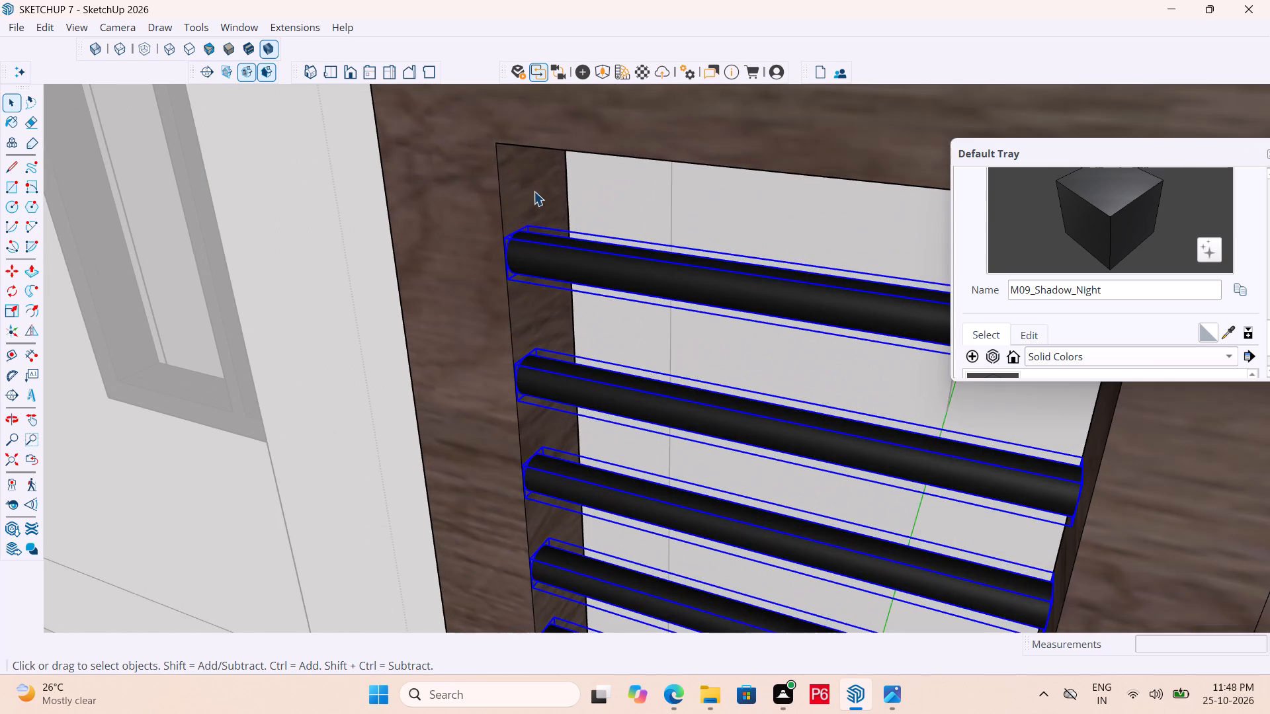
{"action": "scroll", "coordinate": [526, 274], "scroll_direction": "up", "scroll_amount": 6}
{"action": "key", "text": "m"}
{"action": "left_click", "coordinate": [488, 309]}
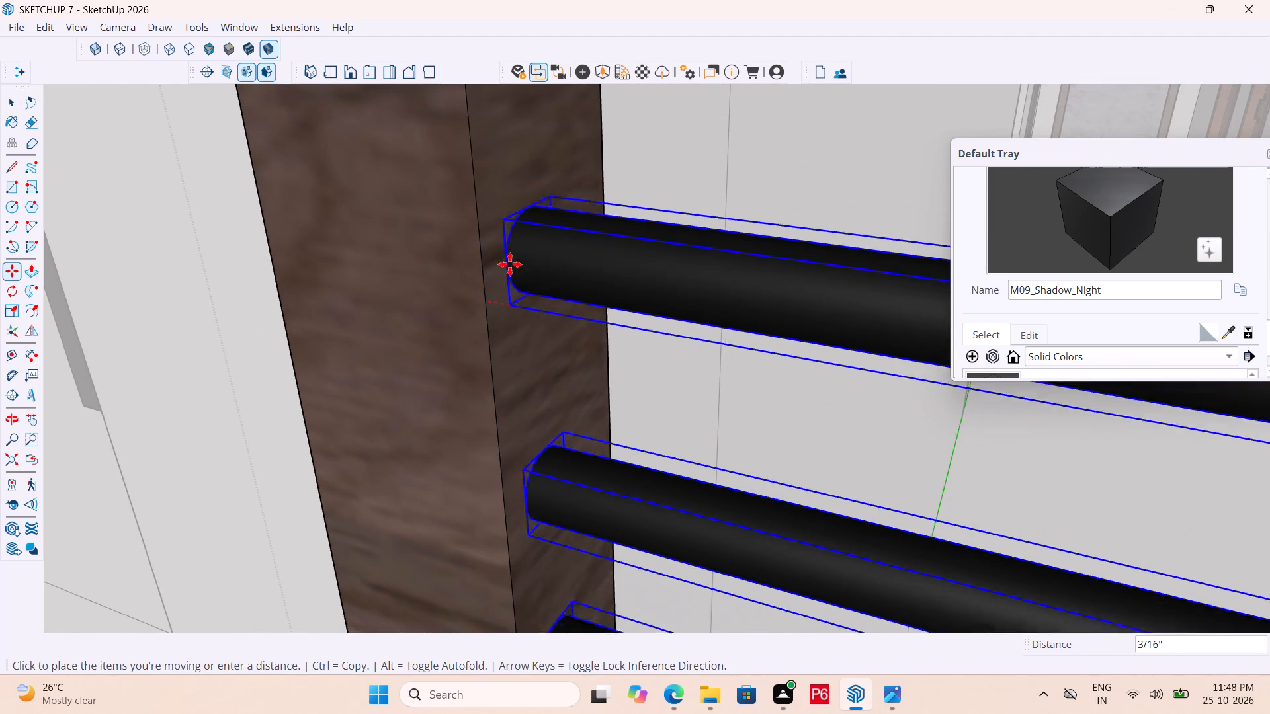
{"action": "scroll", "coordinate": [505, 211], "scroll_direction": "down", "scroll_amount": 20, "text": "ctrl"}
{"action": "scroll", "coordinate": [505, 211], "scroll_direction": "down", "scroll_amount": 1, "text": "ctrl"}
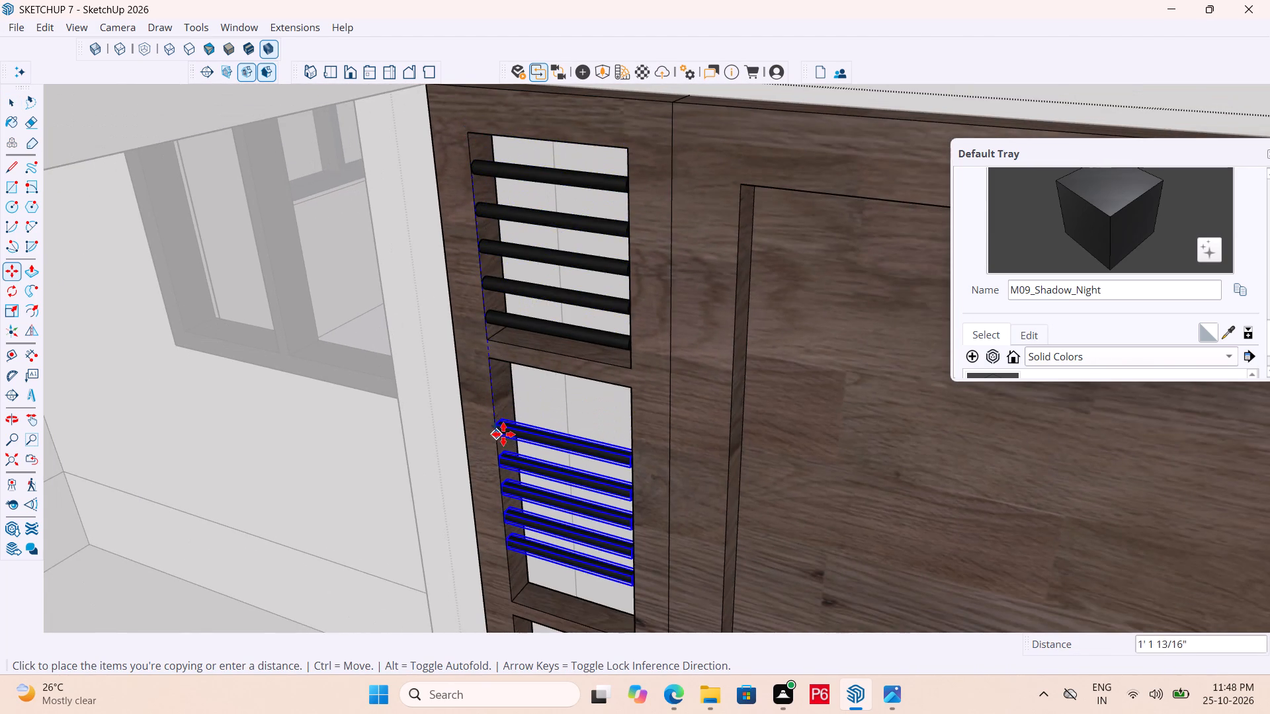
{"action": "scroll", "coordinate": [503, 425], "scroll_direction": "up", "scroll_amount": 10}
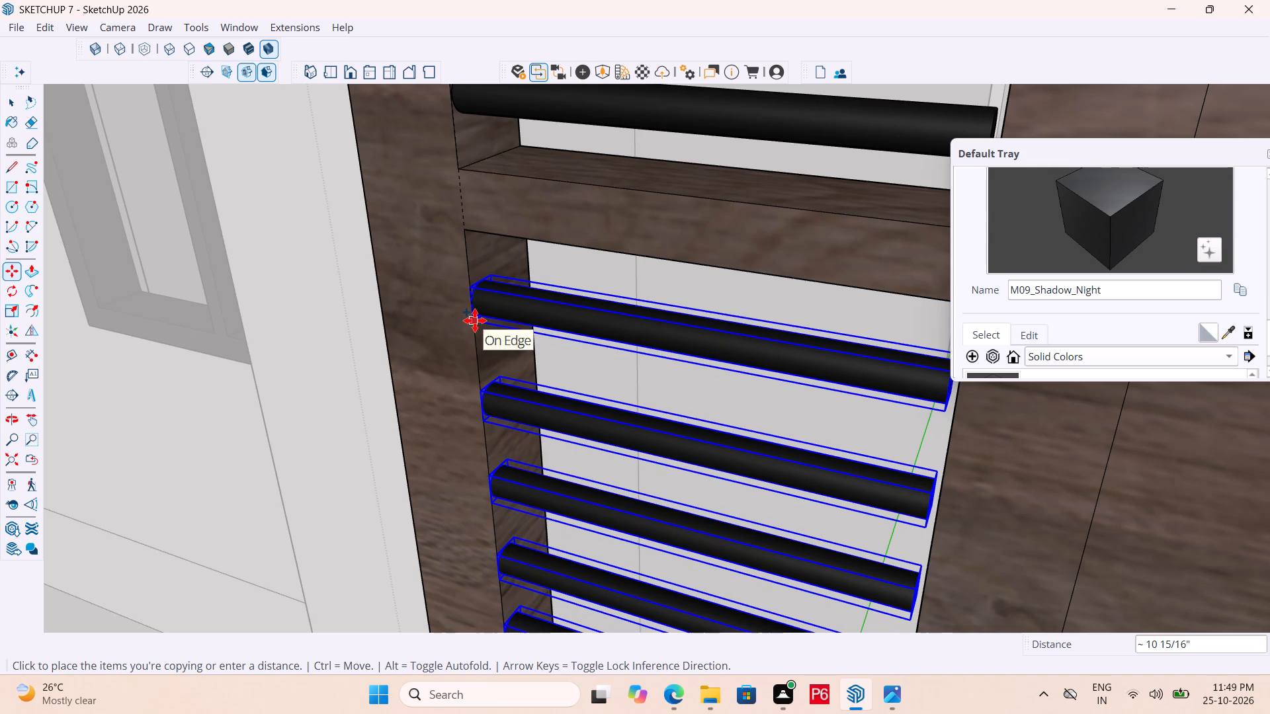
{"action": "left_click", "coordinate": [478, 325]}
{"action": "scroll", "coordinate": [509, 294], "scroll_direction": "down", "scroll_amount": 2}
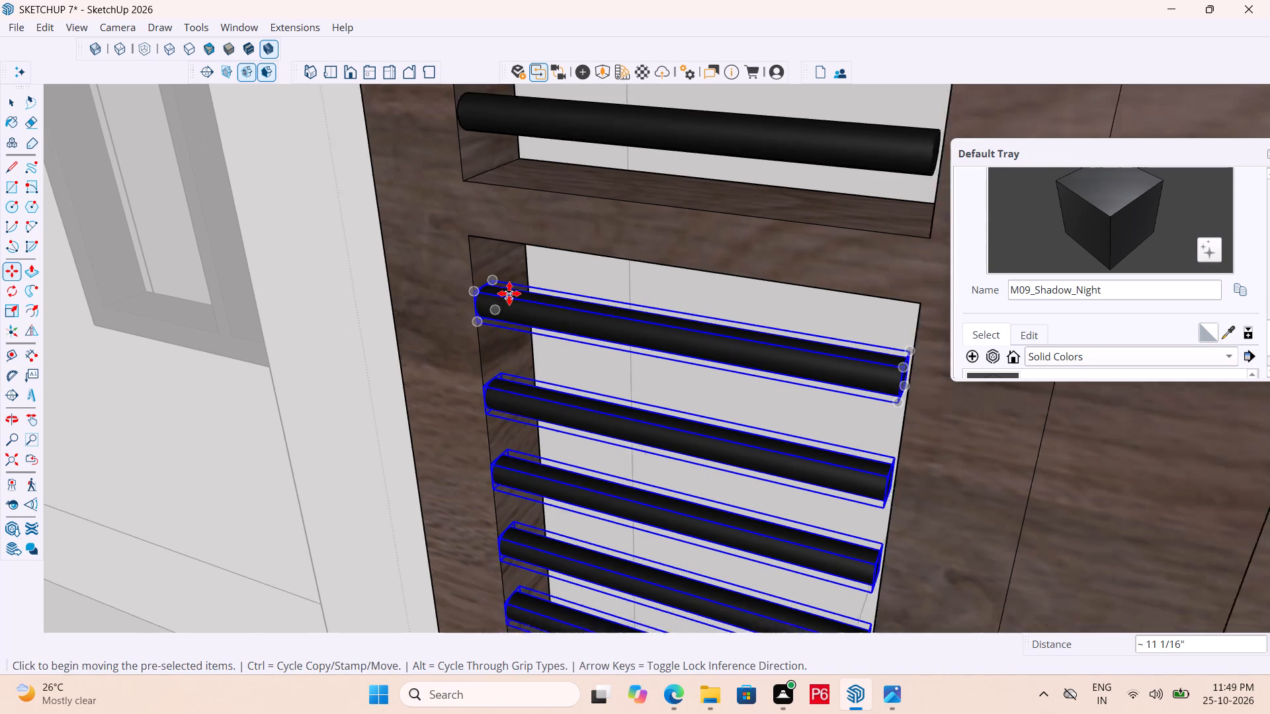
{"action": "scroll", "coordinate": [509, 294], "scroll_direction": "down", "scroll_amount": 4}
Pull the door-side inner face of the side panel's uppermost opening 1/8" inward to meet the bar ends.
{"action": "middle_click_drag", "start_coordinate": [616, 328], "coordinate": [750, 342]}
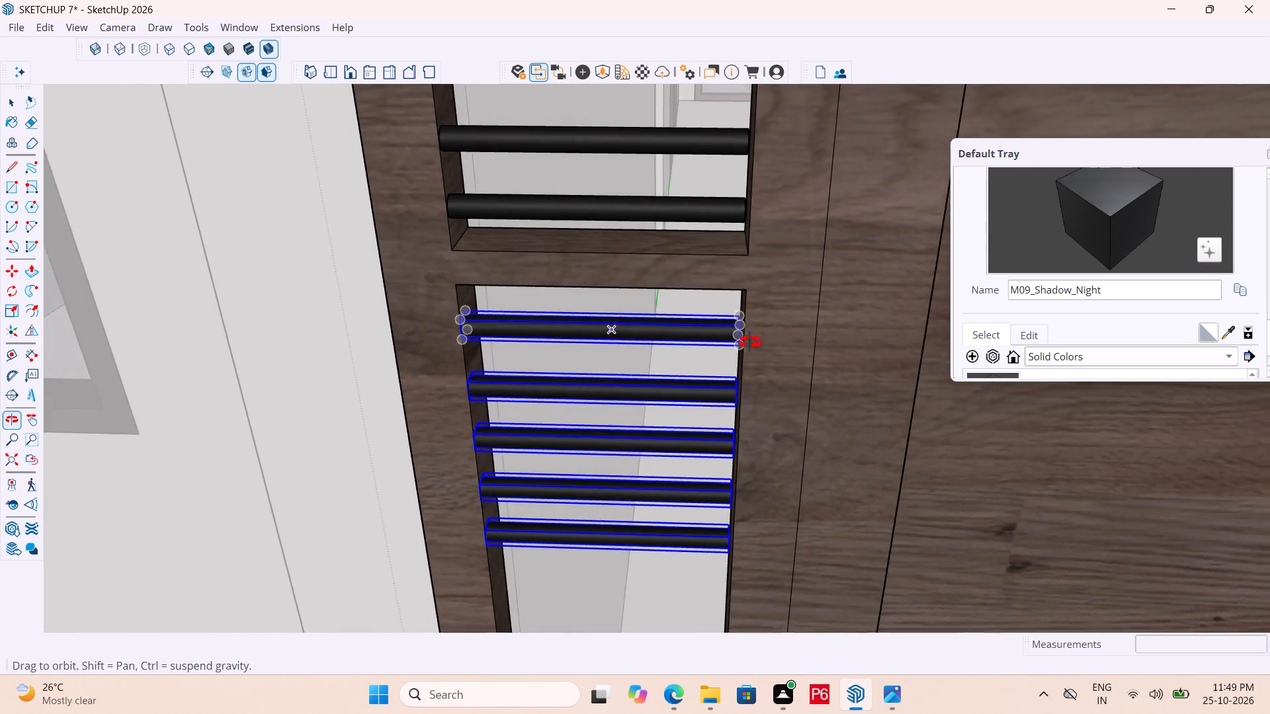
{"action": "middle_click_drag", "start_coordinate": [750, 342], "coordinate": [864, 246]}
{"action": "scroll", "coordinate": [744, 374], "scroll_direction": "up", "scroll_amount": 1}
{"action": "middle_click_drag", "start_coordinate": [744, 375], "coordinate": [651, 374]}
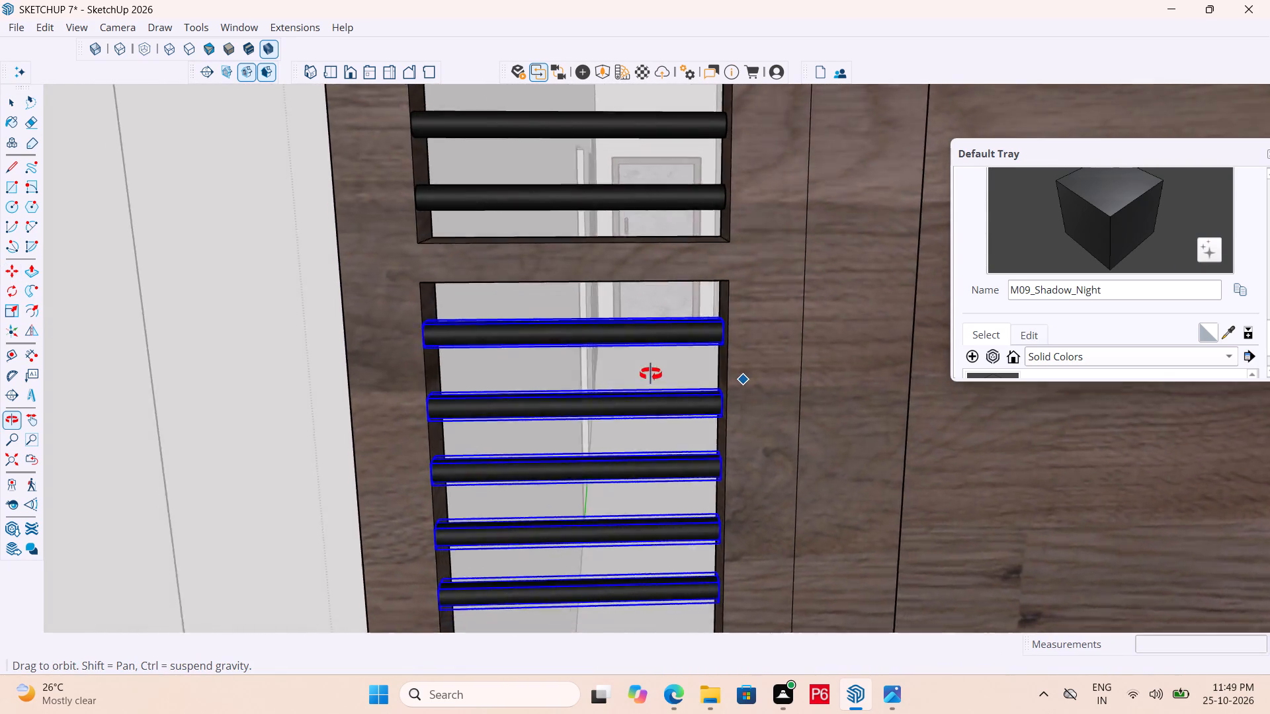
{"action": "middle_click_drag", "start_coordinate": [651, 374], "coordinate": [581, 362]}
{"action": "scroll", "coordinate": [722, 191], "scroll_direction": "up", "scroll_amount": 5}
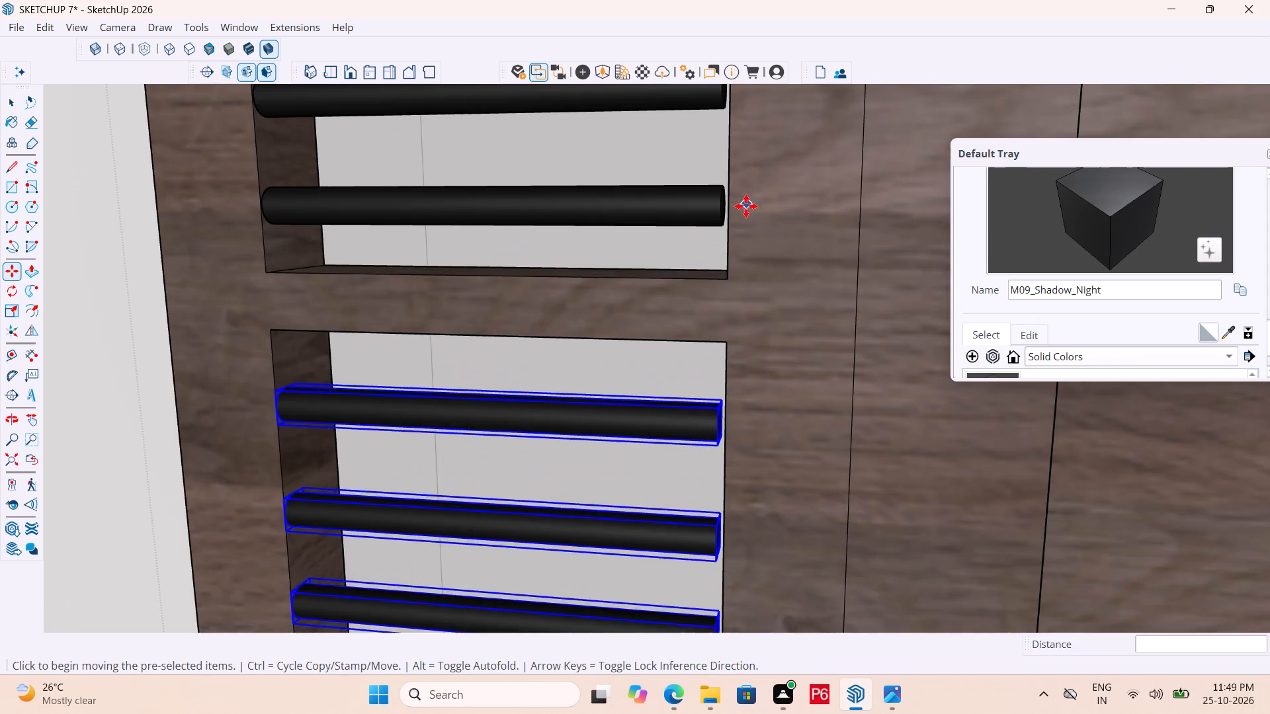
{"action": "middle_click_drag", "start_coordinate": [759, 256], "coordinate": [952, 297]}
{"action": "key", "text": "space"}
{"action": "left_click", "coordinate": [702, 241]}
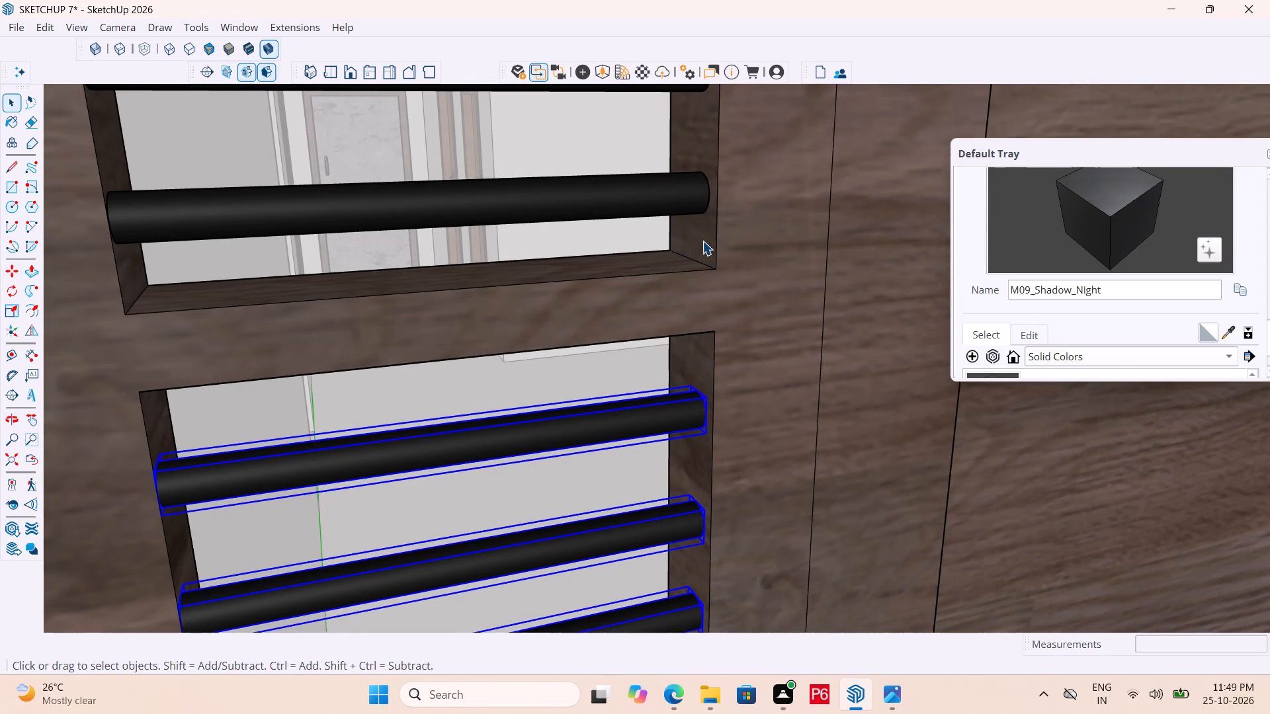
{"action": "key", "text": "p"}
{"action": "left_click", "coordinate": [702, 237]}
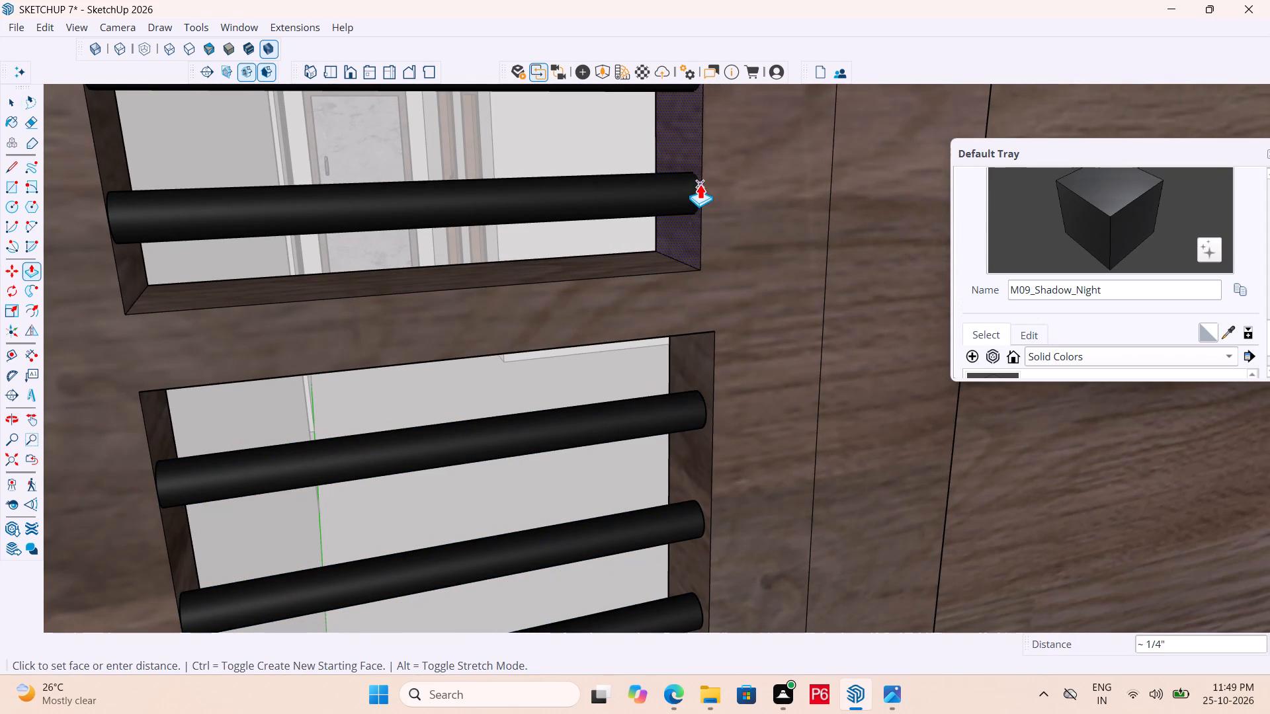
{"action": "scroll", "coordinate": [714, 198], "scroll_direction": "up", "scroll_amount": 9}
{"action": "left_click", "coordinate": [703, 196]}
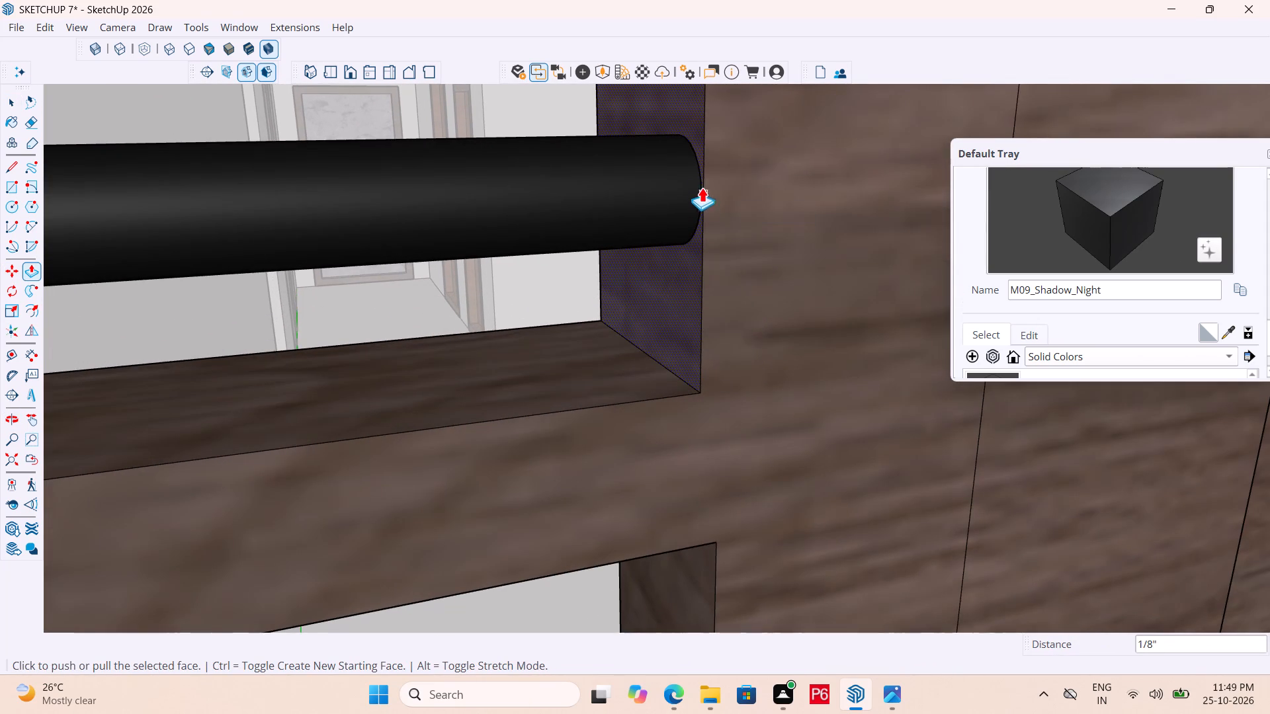
{"action": "scroll", "coordinate": [688, 156], "scroll_direction": "down", "scroll_amount": 12}
Repeat the 1/8" pull on the door-side inner face of the second opening, where the copied bars sit.
{"action": "key", "text": "space"}
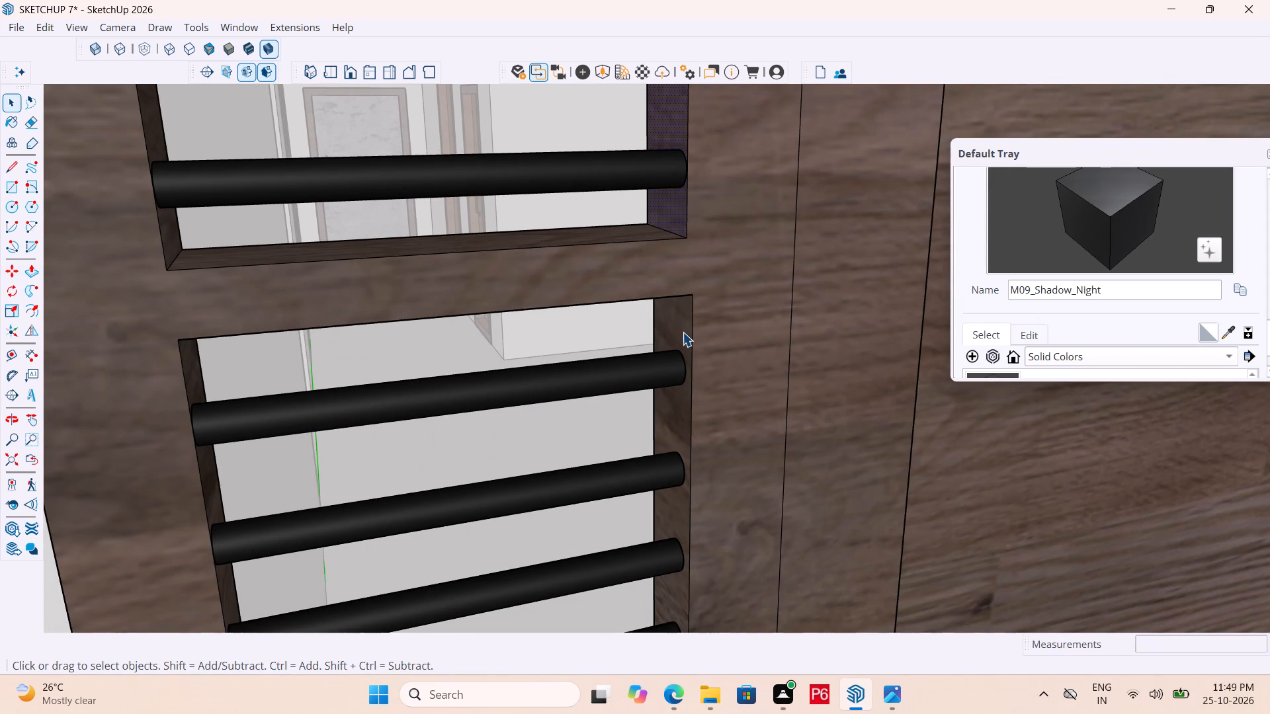
{"action": "left_click", "coordinate": [682, 332]}
{"action": "key", "text": "p"}
{"action": "double_click", "coordinate": [681, 328]}
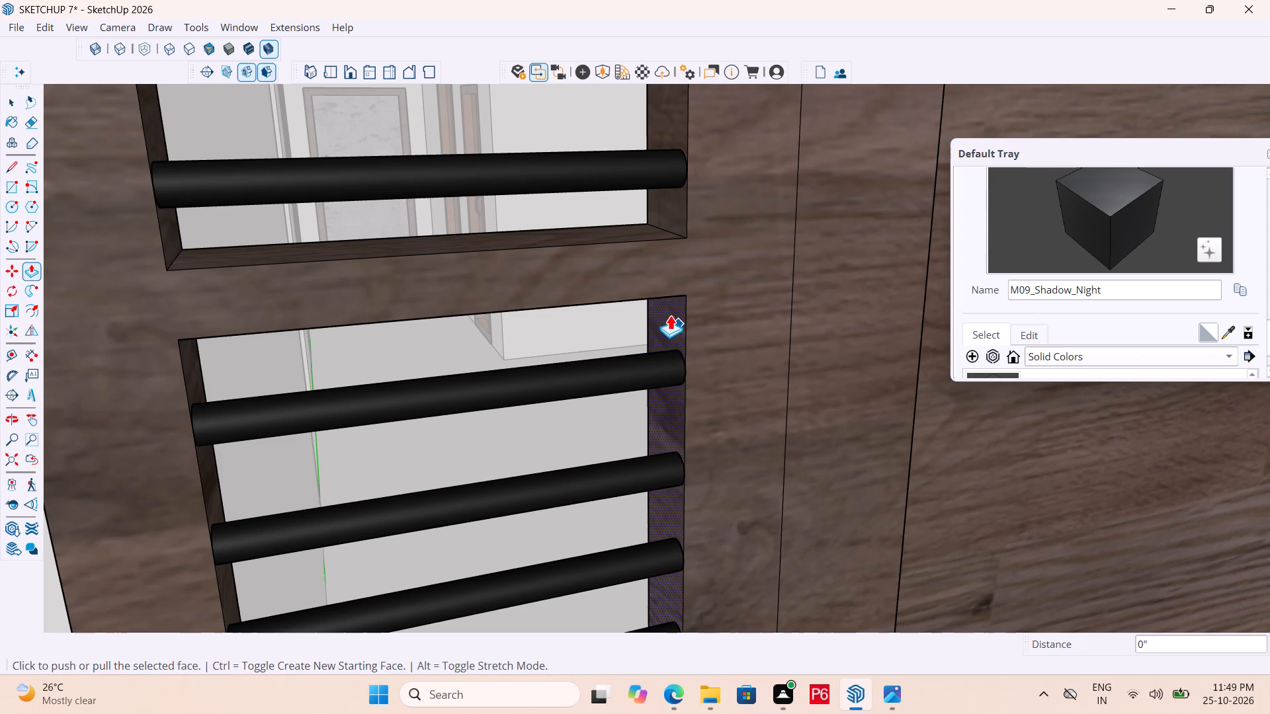
Repeat the same 1/8" pull on the door-side inner faces of the side panel's third and fourth openings.
{"action": "scroll", "coordinate": [620, 284], "scroll_direction": "down", "scroll_amount": 12}
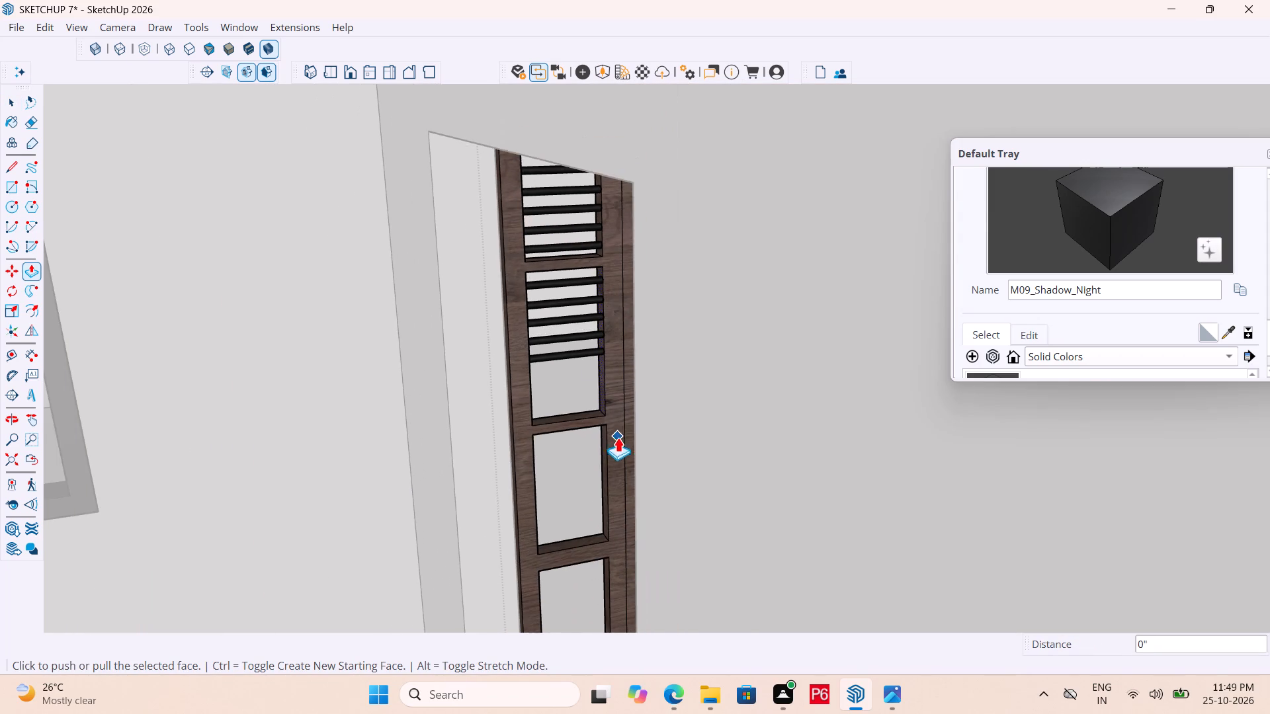
{"action": "middle_click_drag", "start_coordinate": [622, 443], "coordinate": [633, 473]}
{"action": "scroll", "coordinate": [568, 329], "scroll_direction": "down", "scroll_amount": 16}
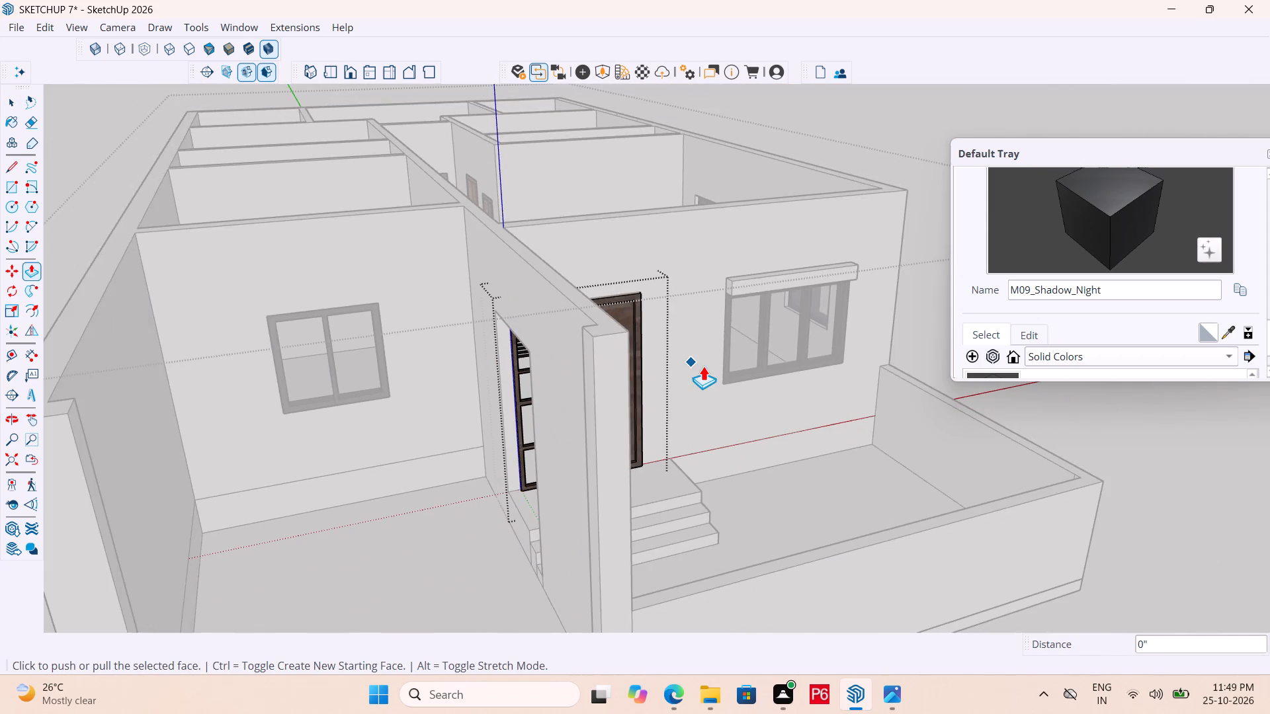
{"action": "middle_click_drag", "start_coordinate": [683, 373], "coordinate": [601, 394]}
{"action": "scroll", "coordinate": [480, 397], "scroll_direction": "up", "scroll_amount": 11}
{"action": "middle_click_drag", "start_coordinate": [391, 432], "coordinate": [456, 426]}
{"action": "scroll", "coordinate": [550, 395], "scroll_direction": "up", "scroll_amount": 4}
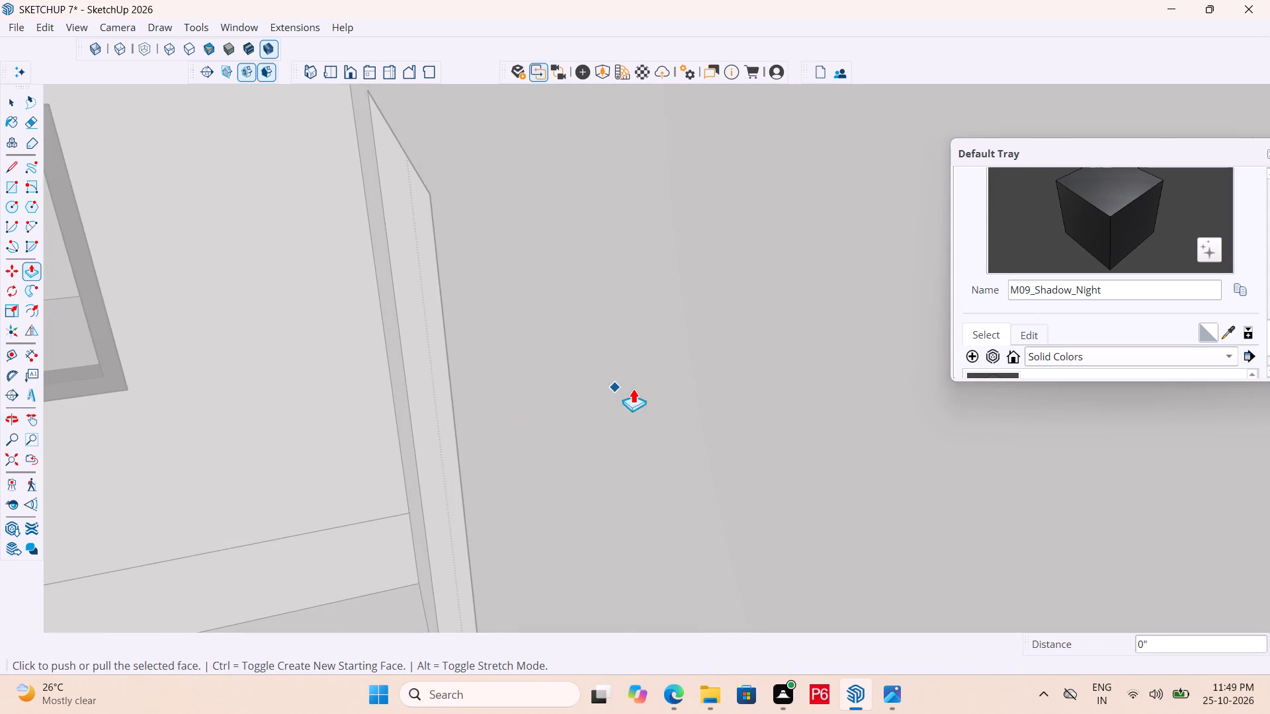
{"action": "scroll", "coordinate": [633, 388], "scroll_direction": "up", "scroll_amount": 3}
{"action": "middle_click_drag", "start_coordinate": [370, 388], "coordinate": [470, 379]}
{"action": "scroll", "coordinate": [788, 410], "scroll_direction": "up", "scroll_amount": 5}
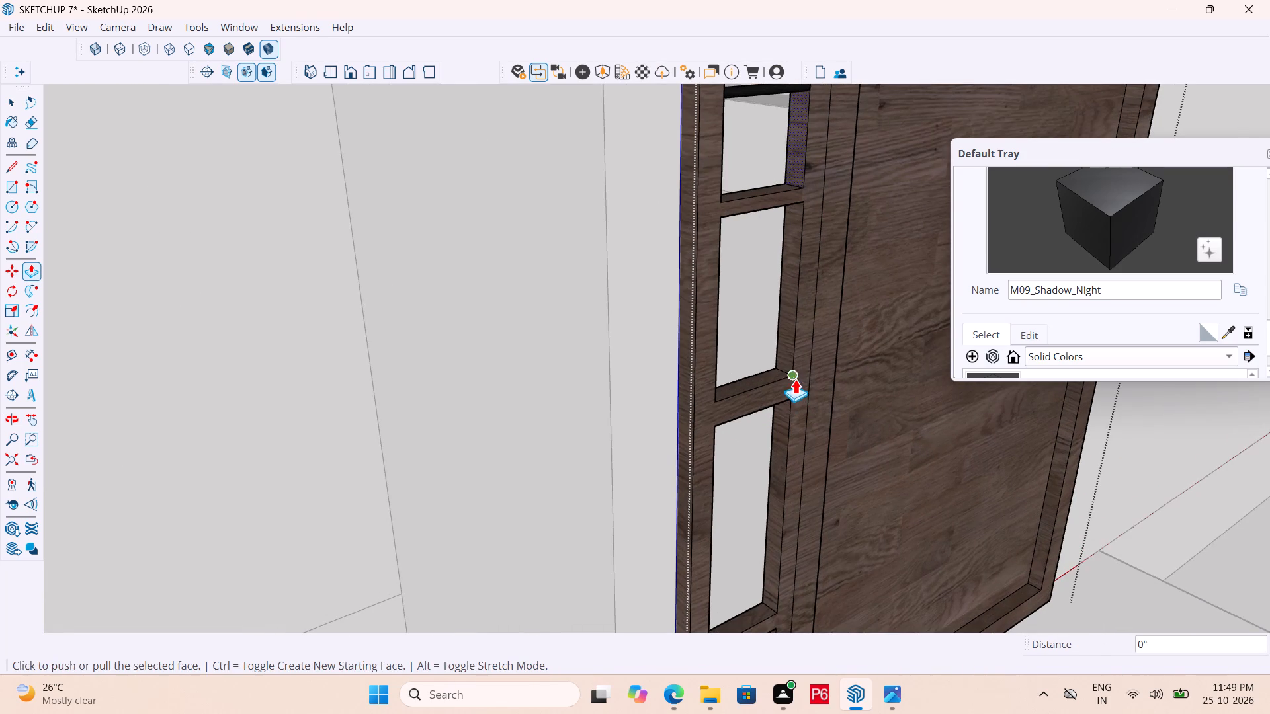
{"action": "key", "text": "space"}
{"action": "left_click", "coordinate": [788, 345]}
{"action": "type", "text": "OP"}
{"action": "double_click", "coordinate": [786, 340]}
{"action": "key", "text": "space"}
{"action": "scroll", "coordinate": [773, 495], "scroll_direction": "up", "scroll_amount": 1}
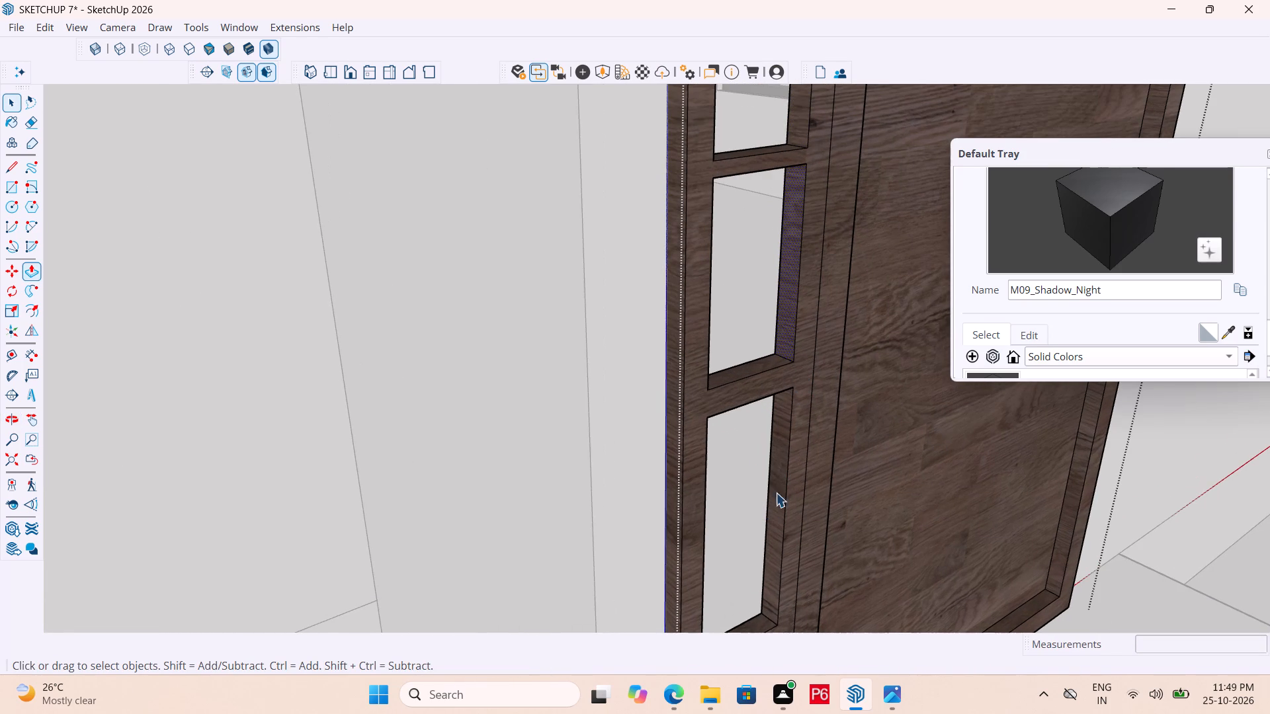
{"action": "left_click", "coordinate": [784, 452]}
{"action": "key", "text": "p"}
{"action": "double_click", "coordinate": [781, 450]}
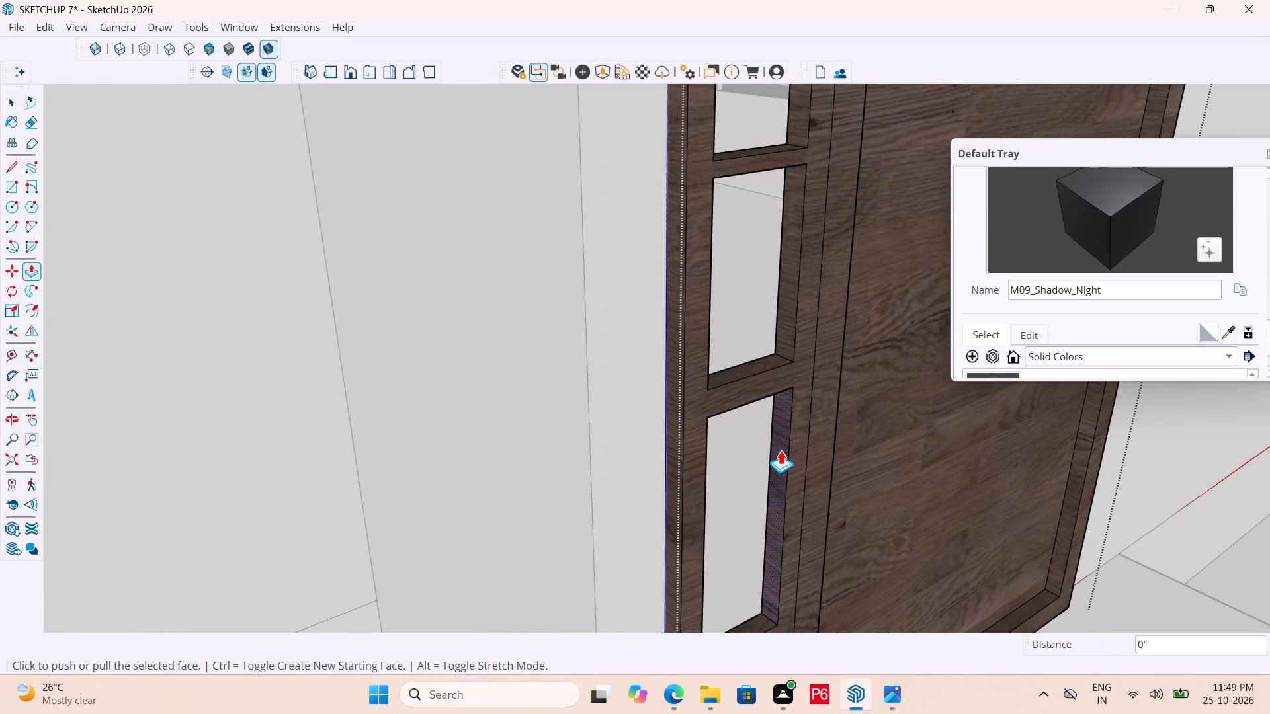
Repeat the 1/8" pull on the door-side inner face of the side panel's lowest opening.
{"action": "scroll", "coordinate": [736, 308], "scroll_direction": "down", "scroll_amount": 5}
{"action": "scroll", "coordinate": [749, 489], "scroll_direction": "up", "scroll_amount": 6}
{"action": "key", "text": "space"}
{"action": "left_click", "coordinate": [736, 485]}
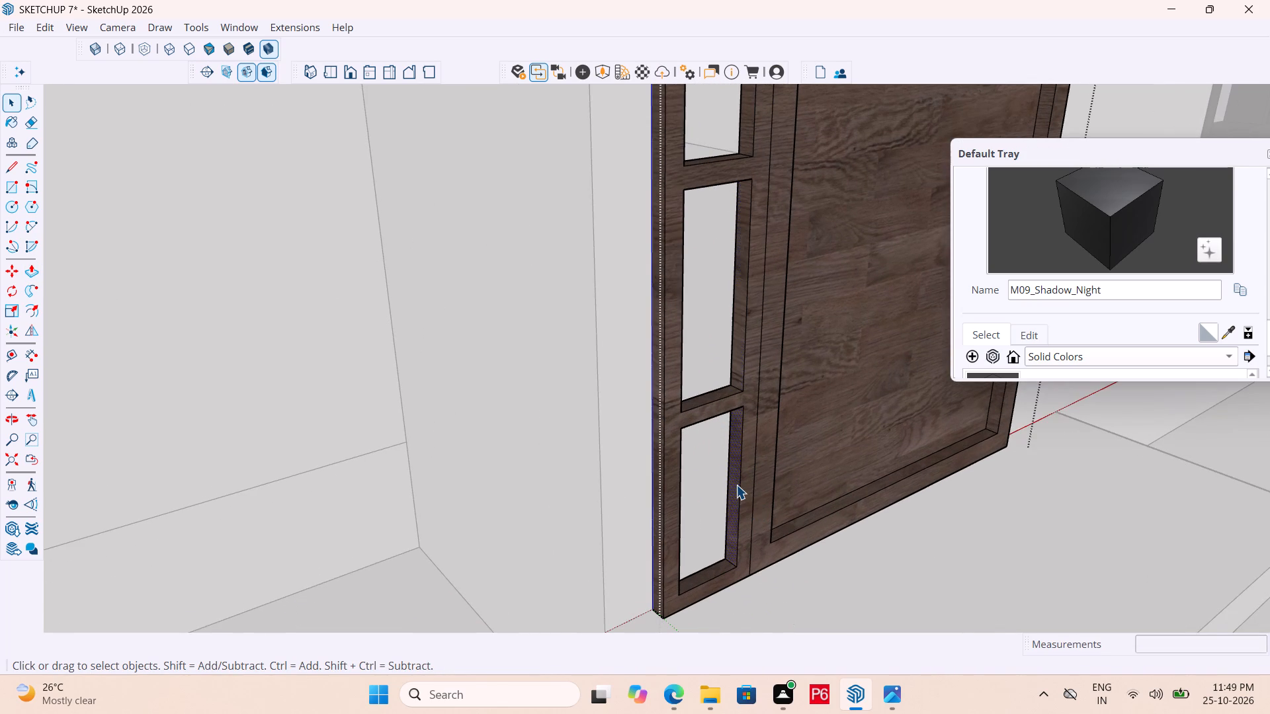
{"action": "key", "text": "p"}
{"action": "double_click", "coordinate": [734, 479]}
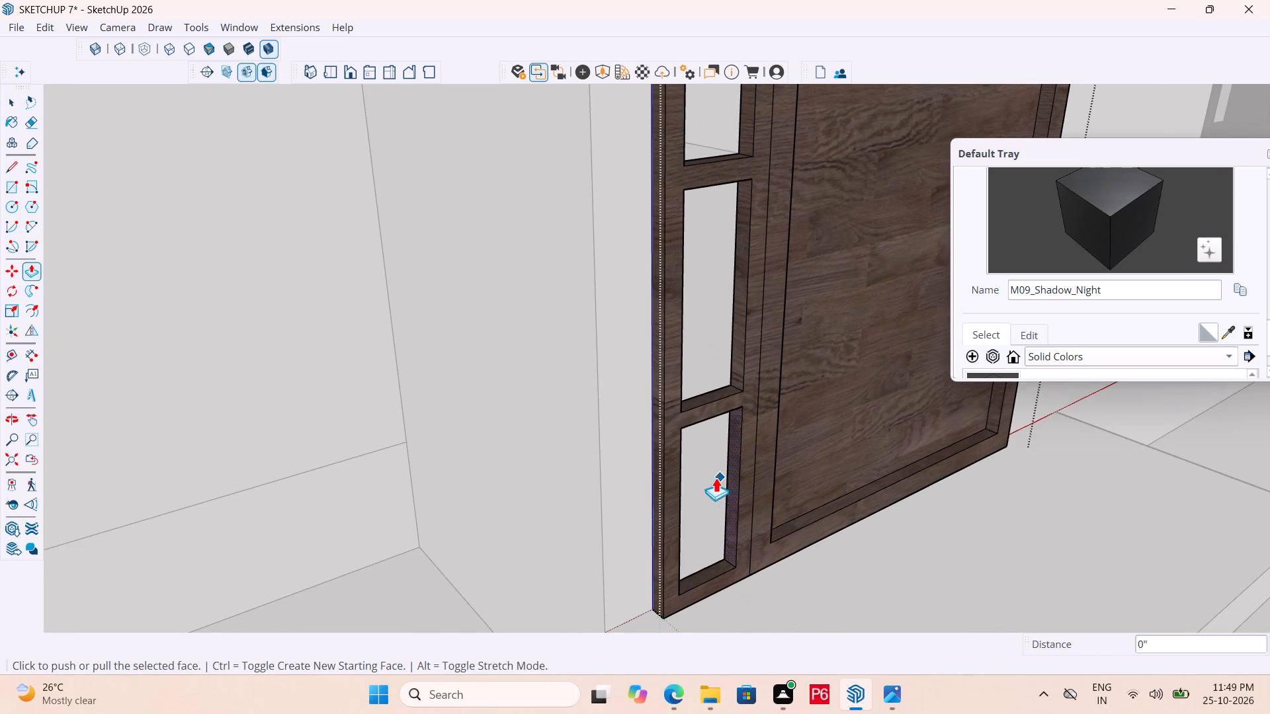
Save the model.
{"action": "scroll", "coordinate": [710, 477], "scroll_direction": "down", "scroll_amount": 18}
{"action": "middle_click_drag", "start_coordinate": [826, 482], "coordinate": [548, 477]}
{"action": "scroll", "coordinate": [565, 367], "scroll_direction": "up", "scroll_amount": 17}
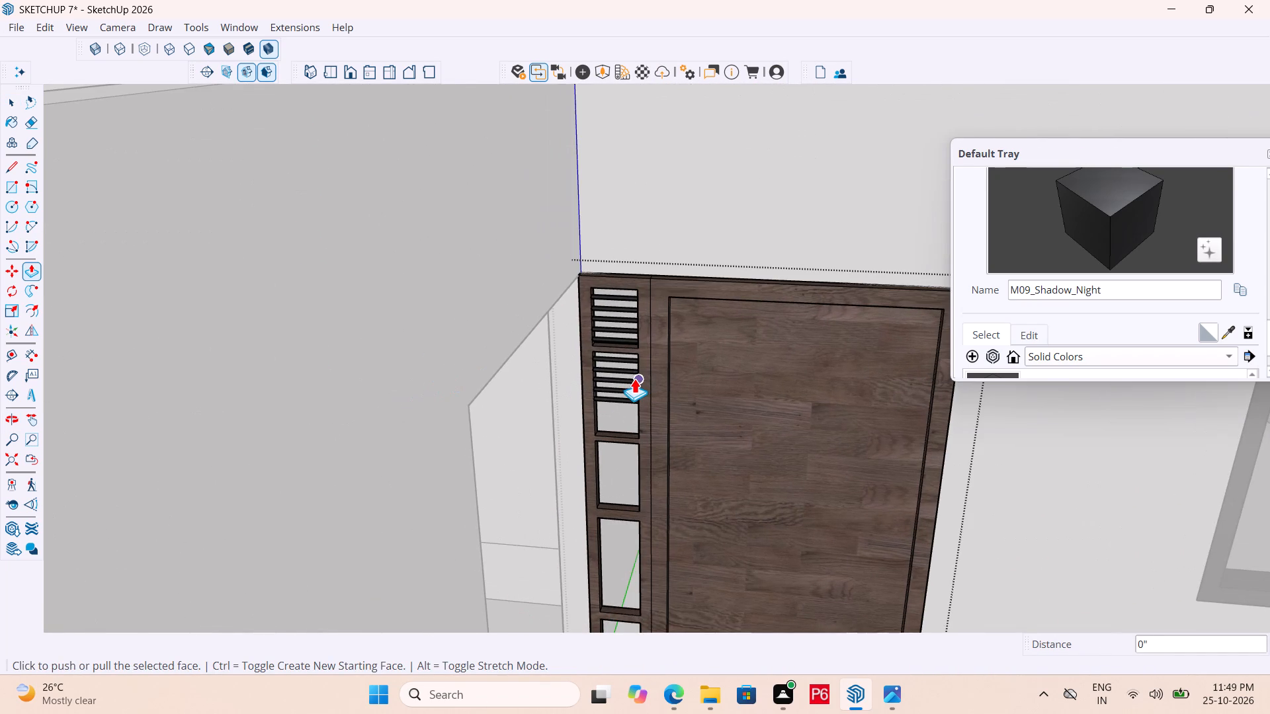
{"action": "type", "text": "SSSS"}
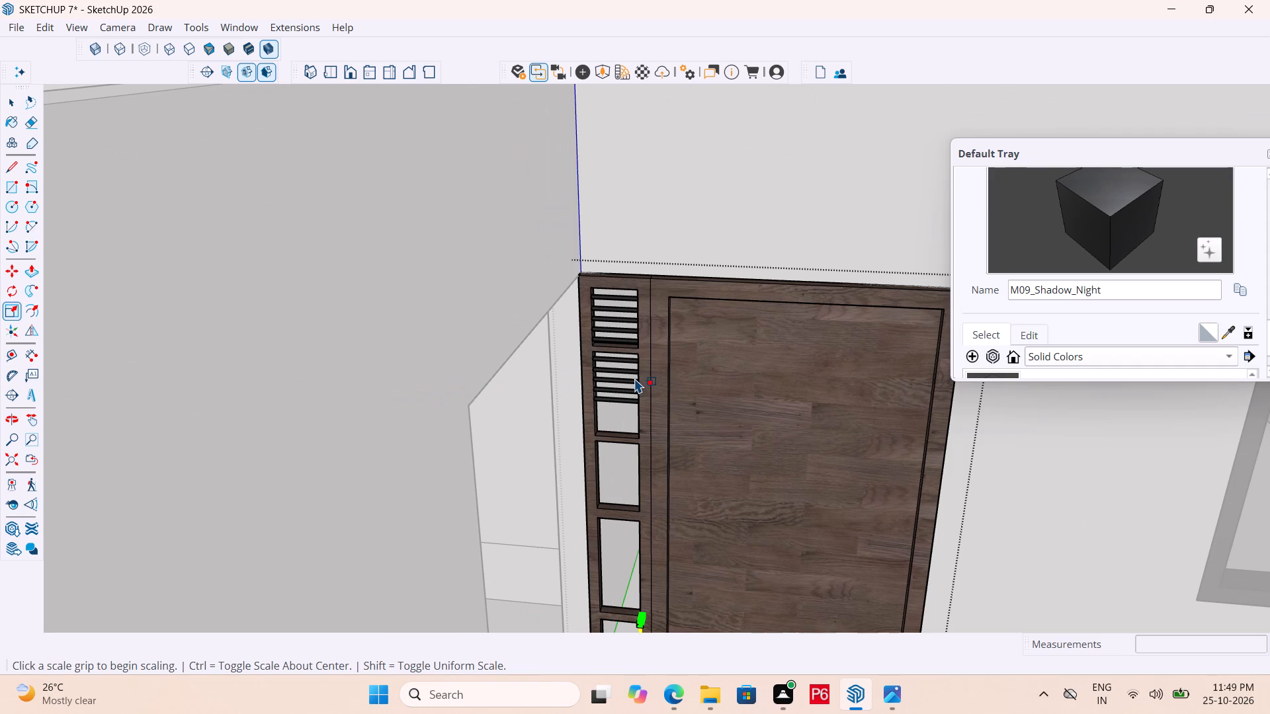
{"action": "key", "text": "ctrl+s"}
{"action": "key", "text": "ctrl+s"}
{"action": "key", "text": "ctrl+s"}
Draw a rectangle corner to corner across the side panel's uppermost barred opening and save the model.
{"action": "scroll", "coordinate": [632, 372], "scroll_direction": "up", "scroll_amount": 6, "text": "ctrl"}
{"action": "scroll", "coordinate": [613, 302], "scroll_direction": "up", "scroll_amount": 10}
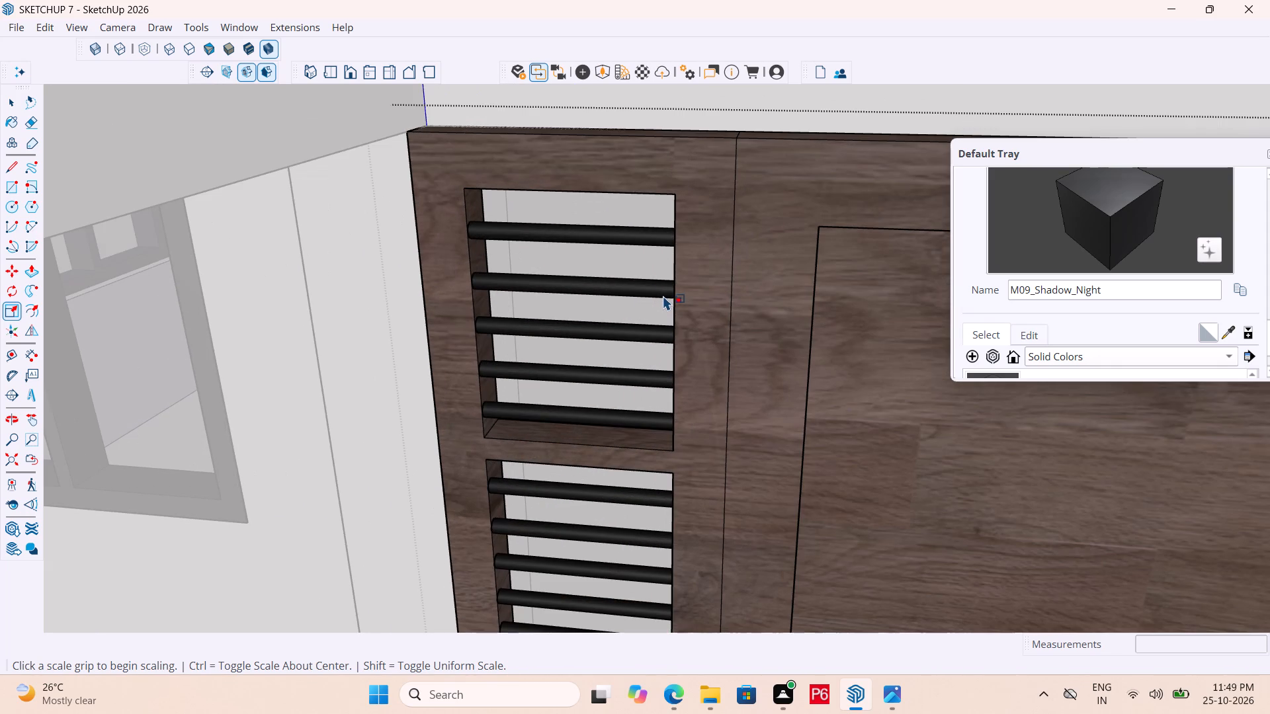
{"action": "key", "text": "r"}
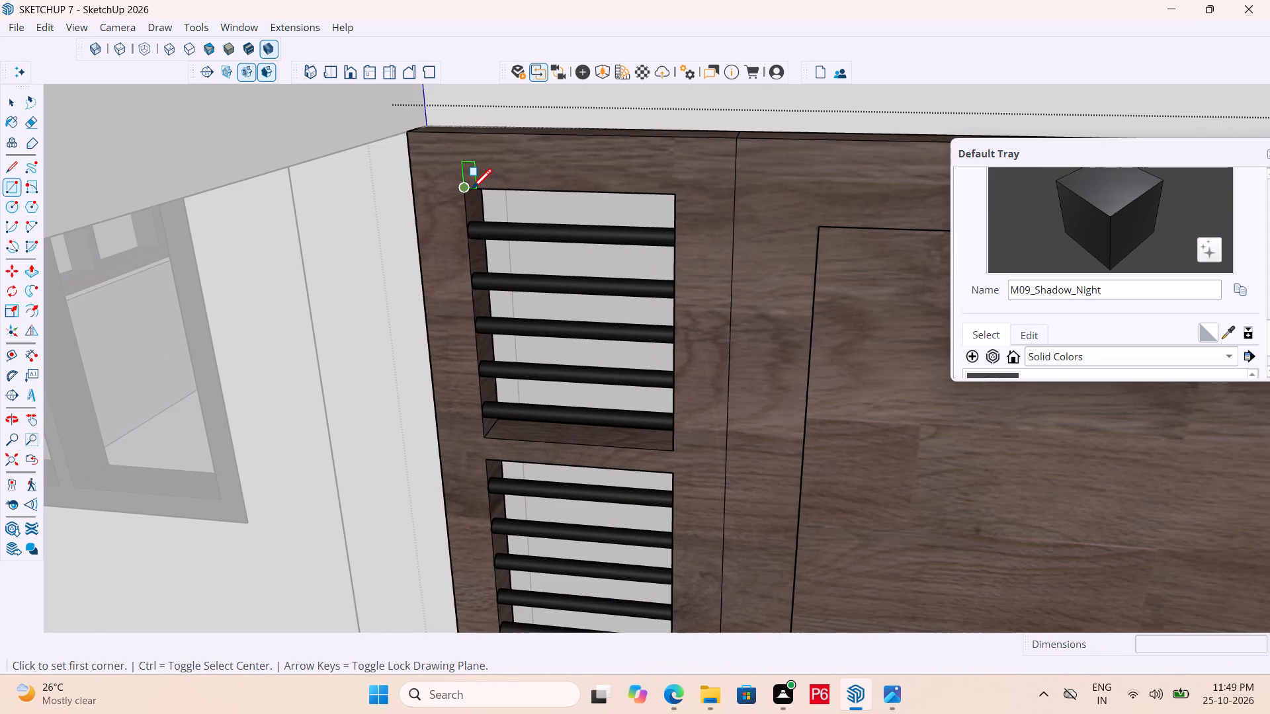
{"action": "left_click", "coordinate": [472, 191]}
{"action": "left_click", "coordinate": [672, 447]}
{"action": "scroll", "coordinate": [474, 229], "scroll_direction": "down", "scroll_amount": 2}
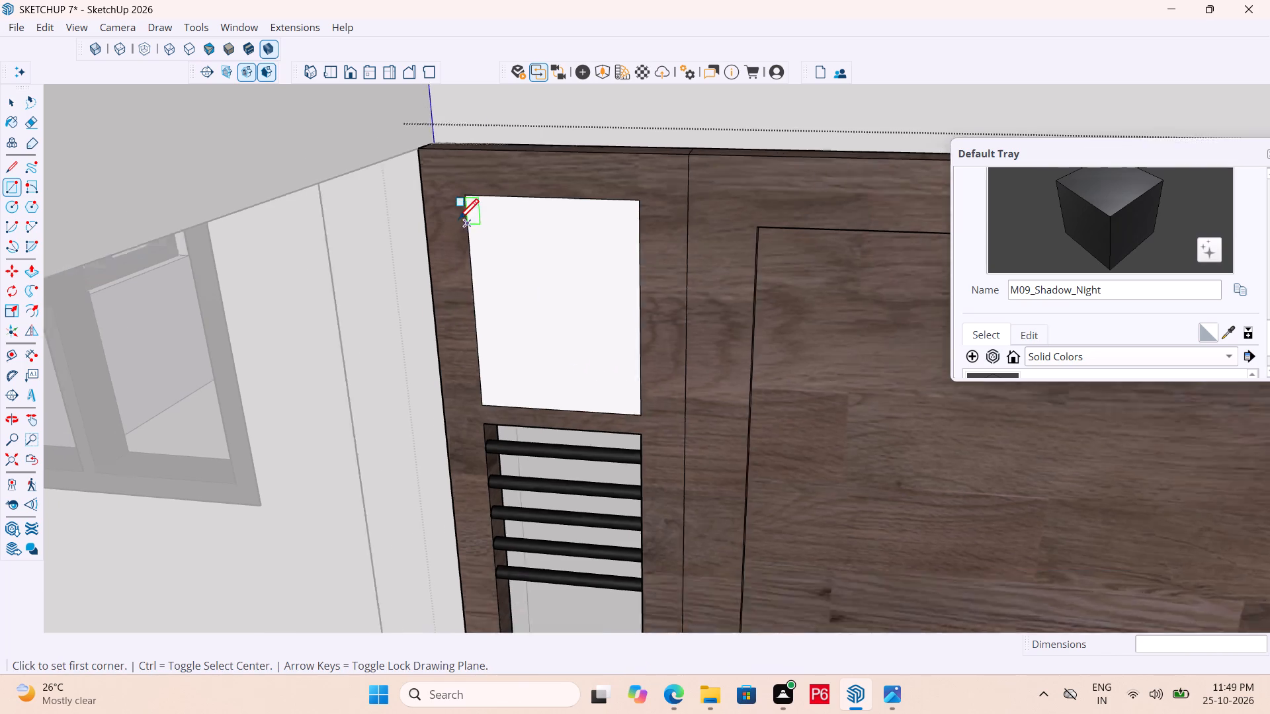
{"action": "scroll", "coordinate": [458, 221], "scroll_direction": "down", "scroll_amount": 3}
{"action": "scroll", "coordinate": [499, 475], "scroll_direction": "up", "scroll_amount": 6}
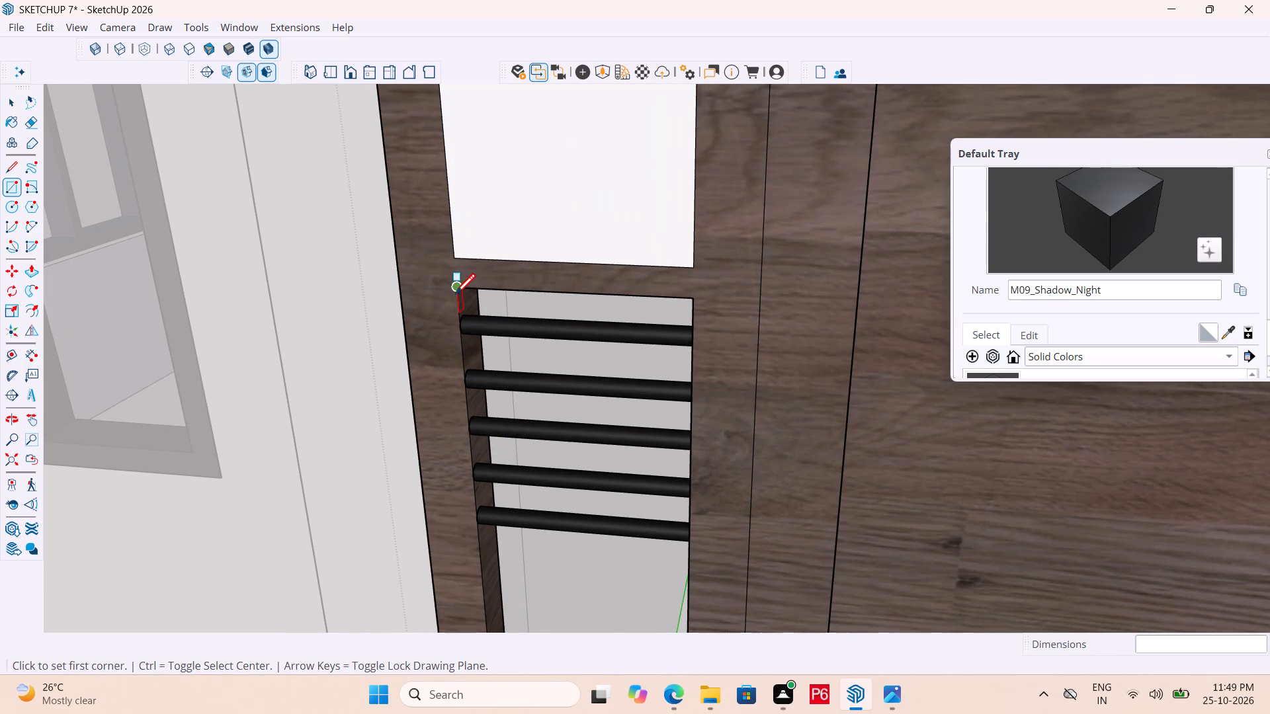
{"action": "key", "text": "Escape"}
{"action": "key", "text": "ctrl+s"}
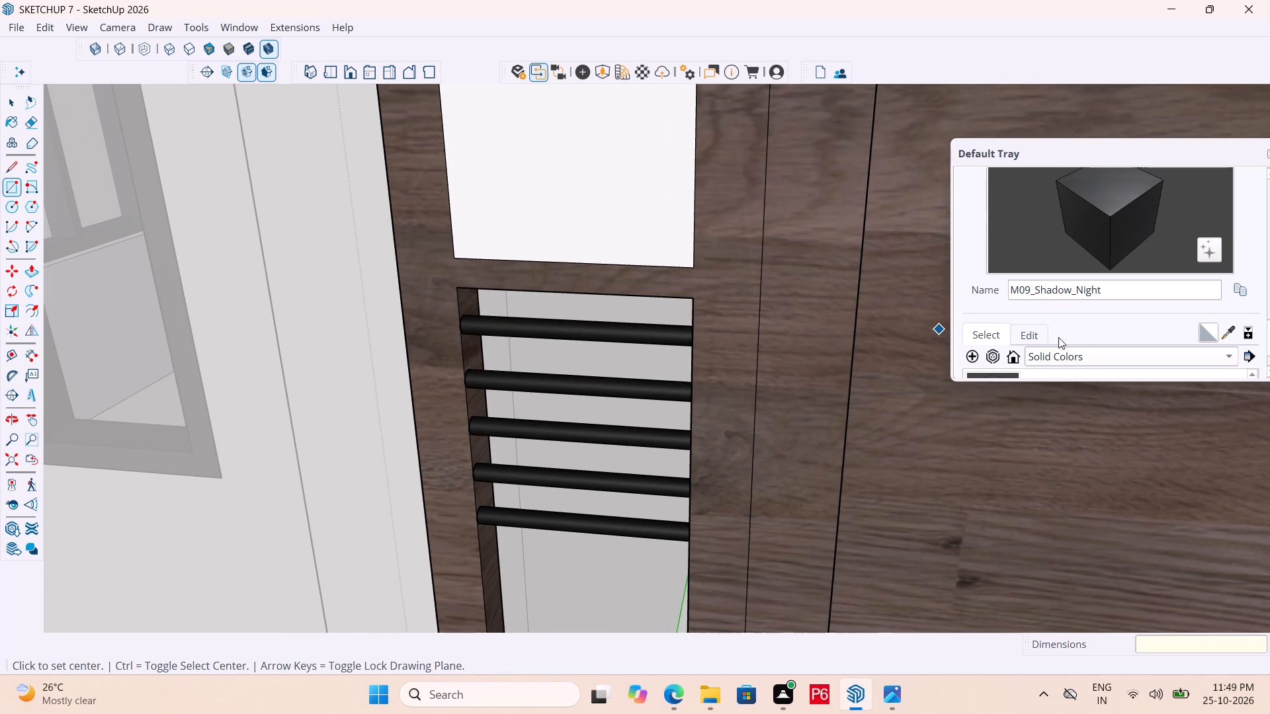
Paint the new pane in the uppermost opening with Glass_Basic_01 from the Glass materials and save the model.
{"action": "left_click", "coordinate": [1079, 354]}
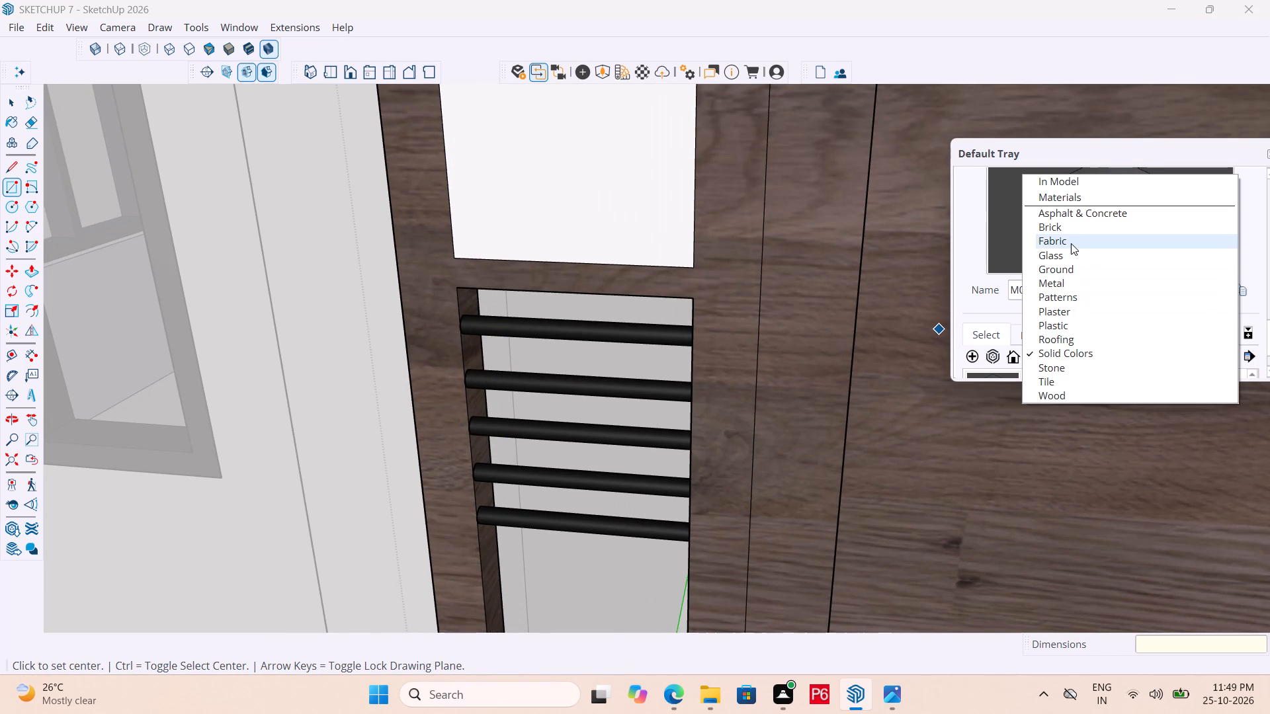
{"action": "left_click", "coordinate": [1066, 255]}
{"action": "scroll", "coordinate": [1006, 338], "scroll_direction": "down", "scroll_amount": 2}
{"action": "left_click_drag", "start_coordinate": [1002, 340], "coordinate": [999, 334]}
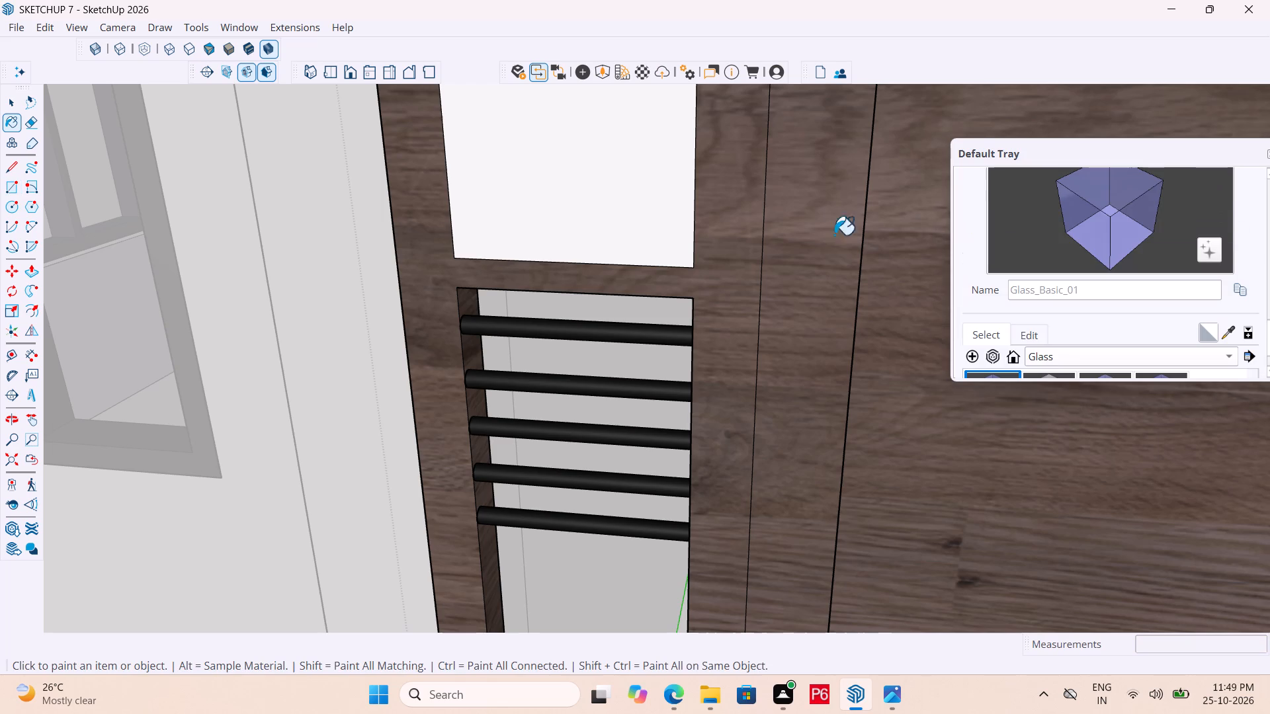
{"action": "left_click", "coordinate": [554, 169]}
{"action": "scroll", "coordinate": [555, 440], "scroll_direction": "down", "scroll_amount": 6}
{"action": "scroll", "coordinate": [532, 327], "scroll_direction": "down", "scroll_amount": 4}
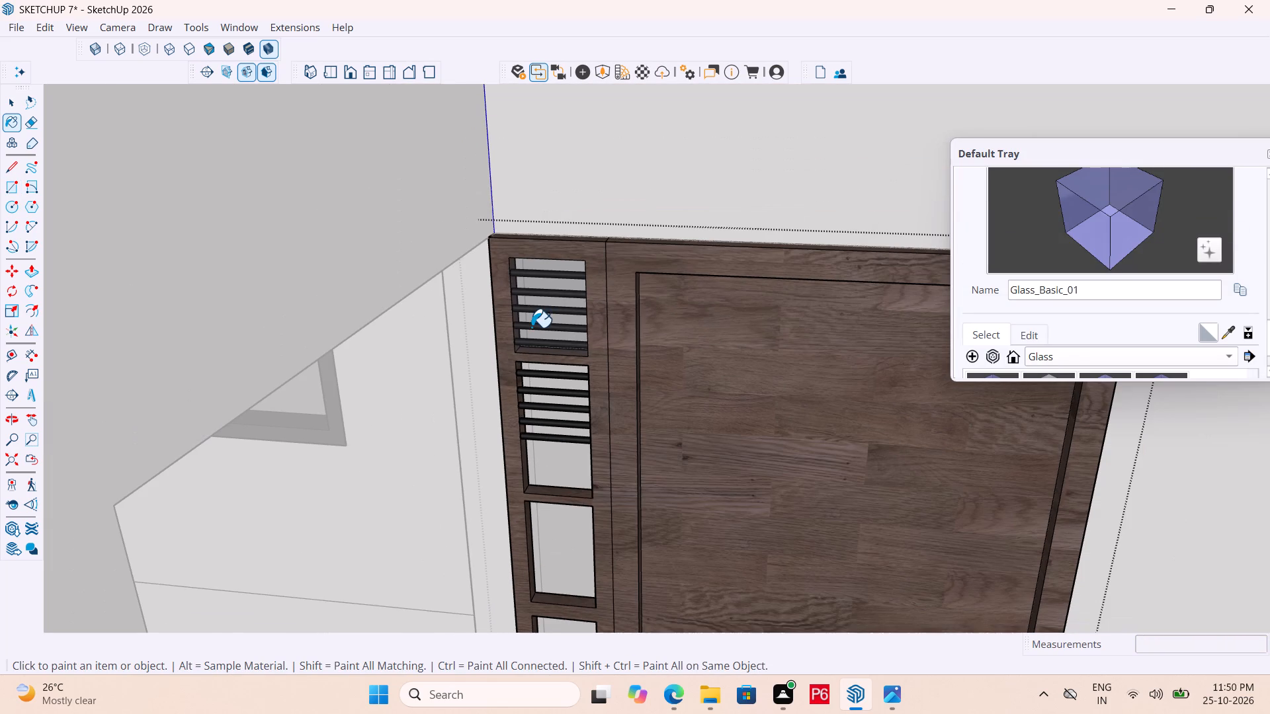
{"action": "key", "text": "ctrl+s"}
{"action": "key", "text": "ctrl+s"}
{"action": "key", "text": "ctrl+s"}
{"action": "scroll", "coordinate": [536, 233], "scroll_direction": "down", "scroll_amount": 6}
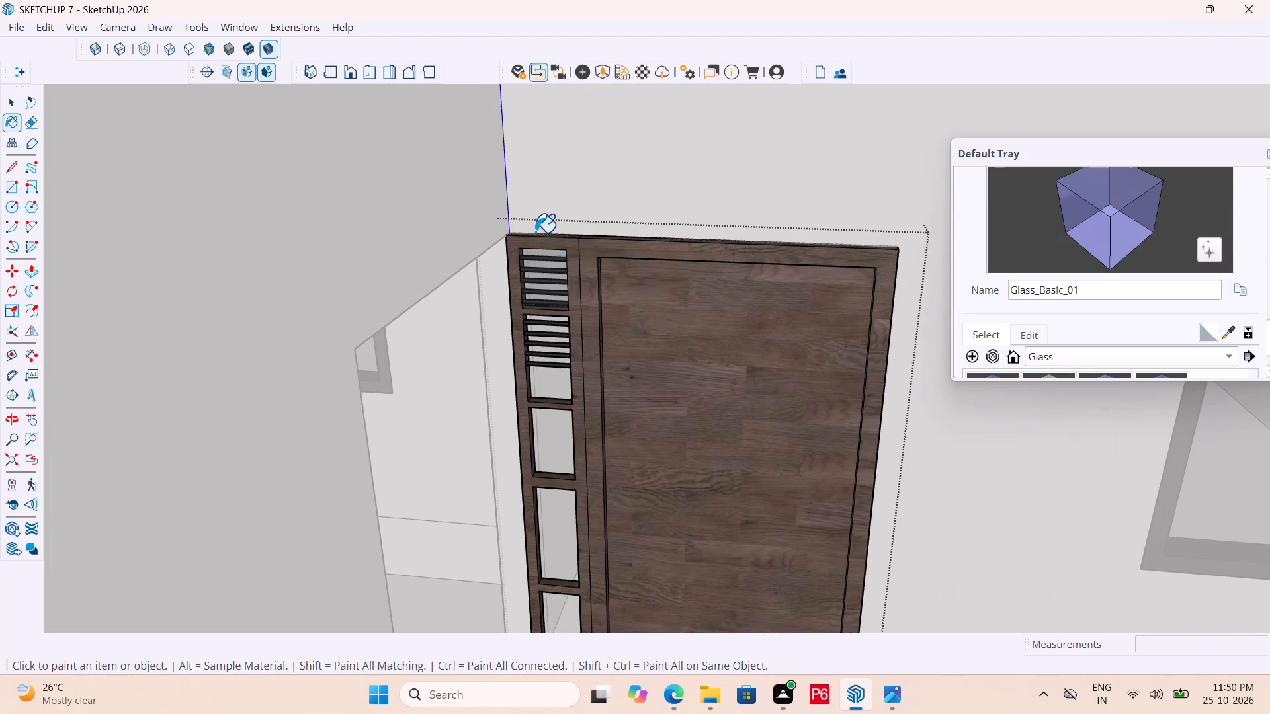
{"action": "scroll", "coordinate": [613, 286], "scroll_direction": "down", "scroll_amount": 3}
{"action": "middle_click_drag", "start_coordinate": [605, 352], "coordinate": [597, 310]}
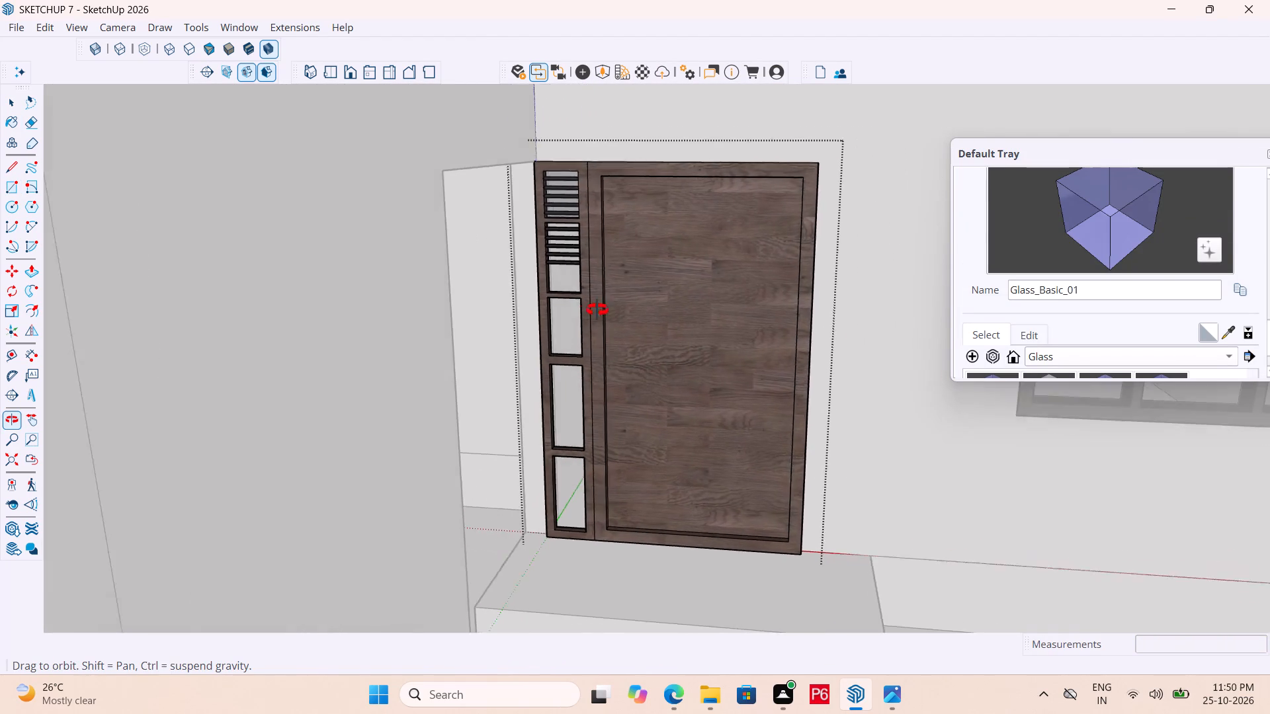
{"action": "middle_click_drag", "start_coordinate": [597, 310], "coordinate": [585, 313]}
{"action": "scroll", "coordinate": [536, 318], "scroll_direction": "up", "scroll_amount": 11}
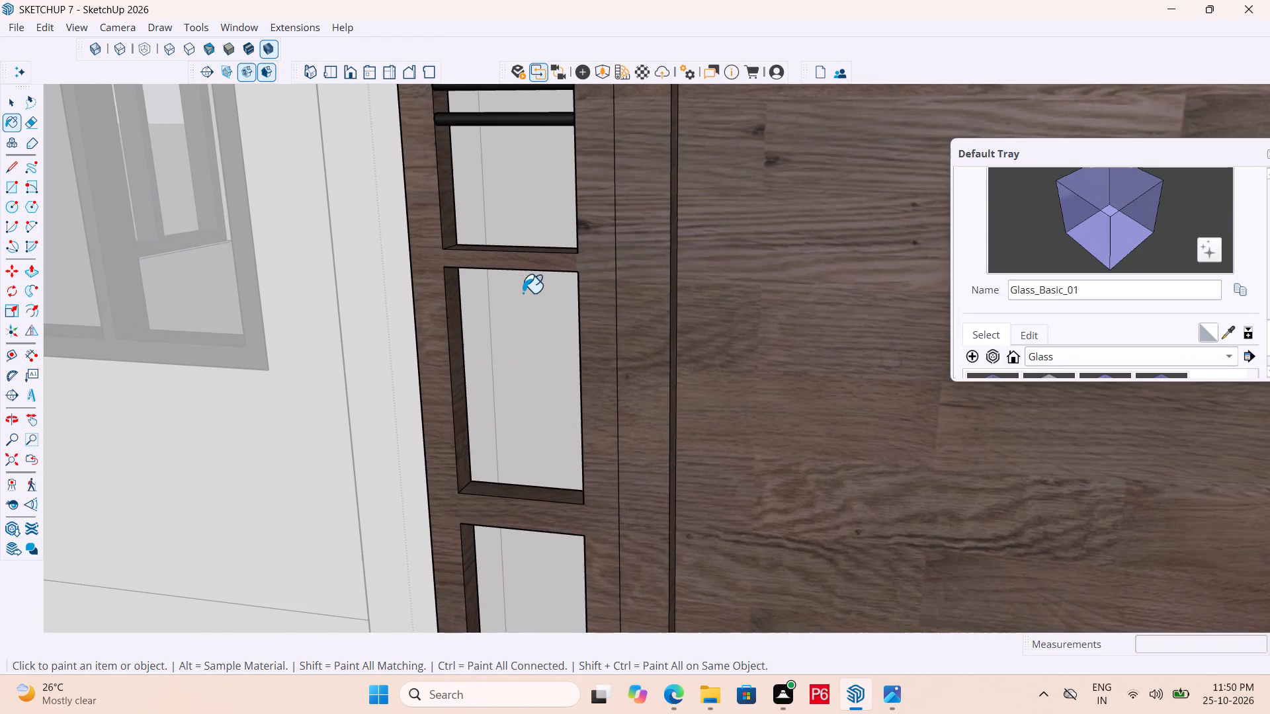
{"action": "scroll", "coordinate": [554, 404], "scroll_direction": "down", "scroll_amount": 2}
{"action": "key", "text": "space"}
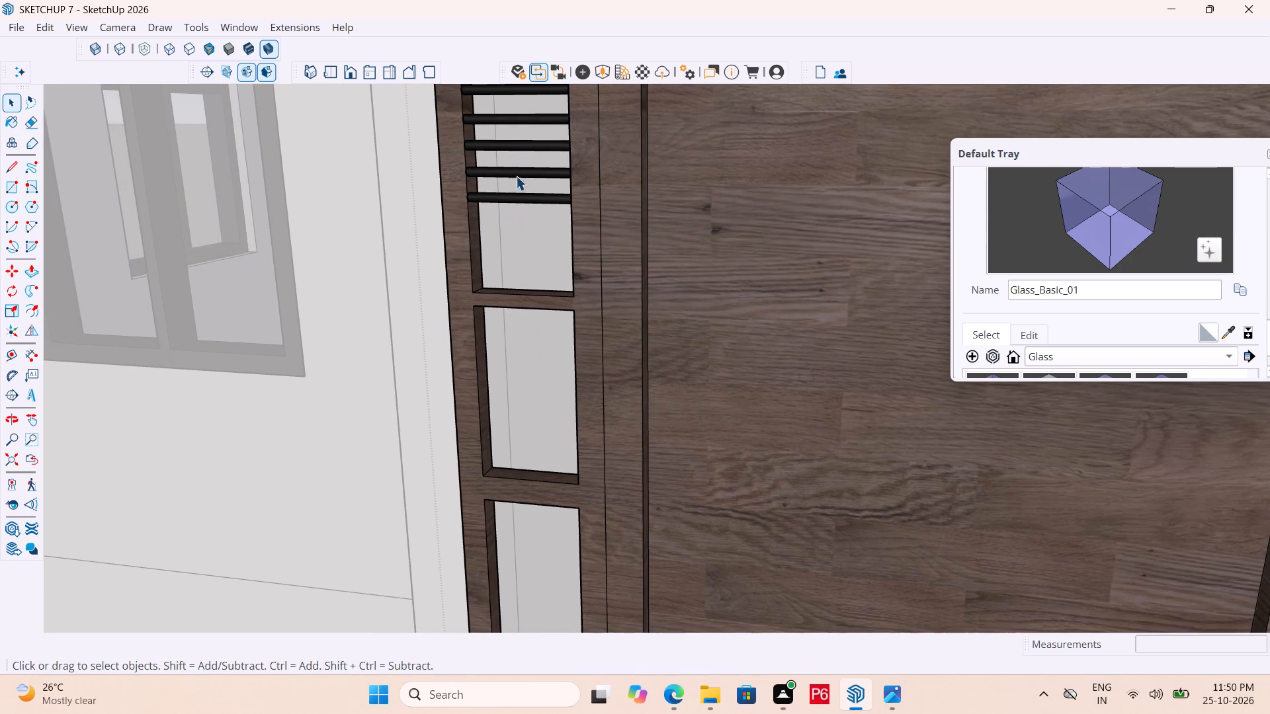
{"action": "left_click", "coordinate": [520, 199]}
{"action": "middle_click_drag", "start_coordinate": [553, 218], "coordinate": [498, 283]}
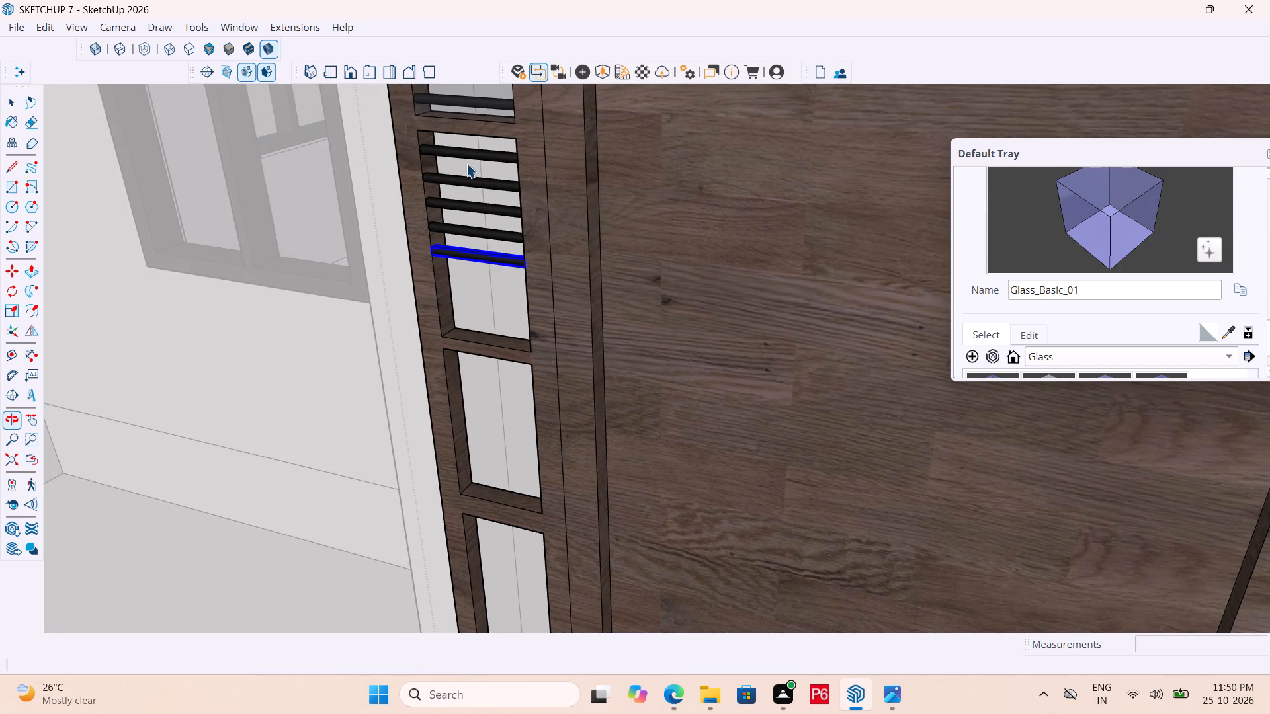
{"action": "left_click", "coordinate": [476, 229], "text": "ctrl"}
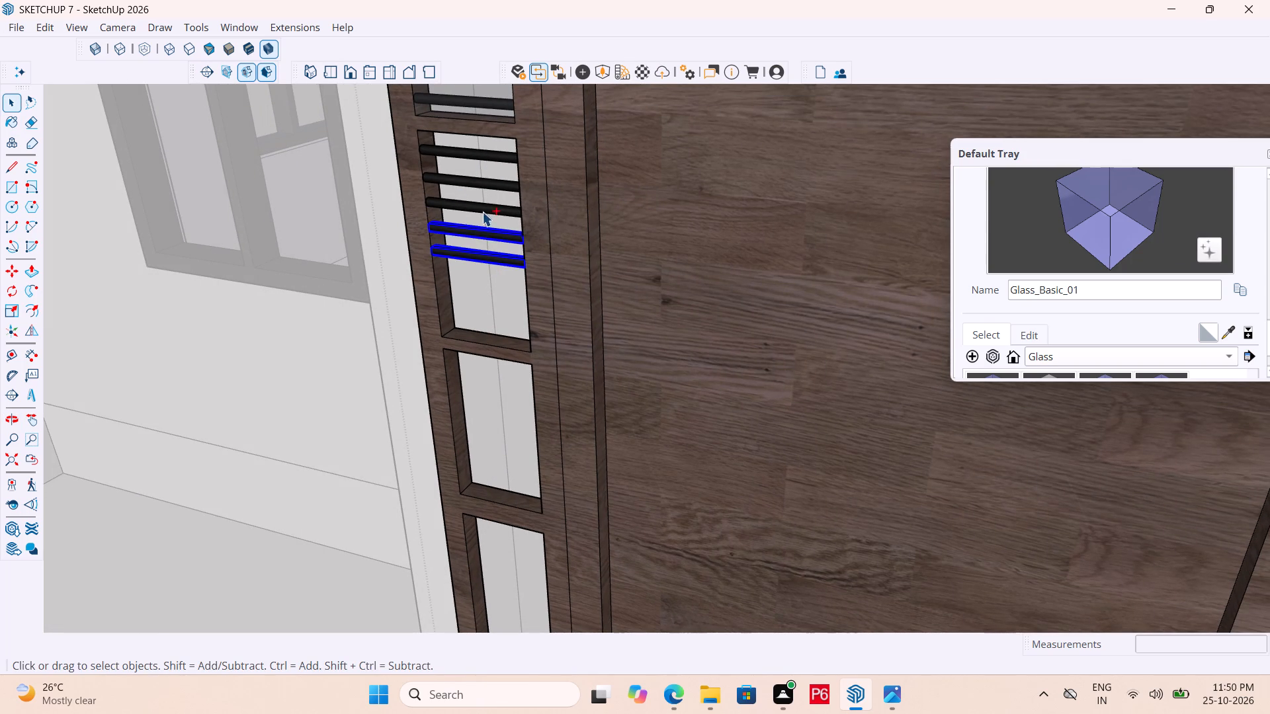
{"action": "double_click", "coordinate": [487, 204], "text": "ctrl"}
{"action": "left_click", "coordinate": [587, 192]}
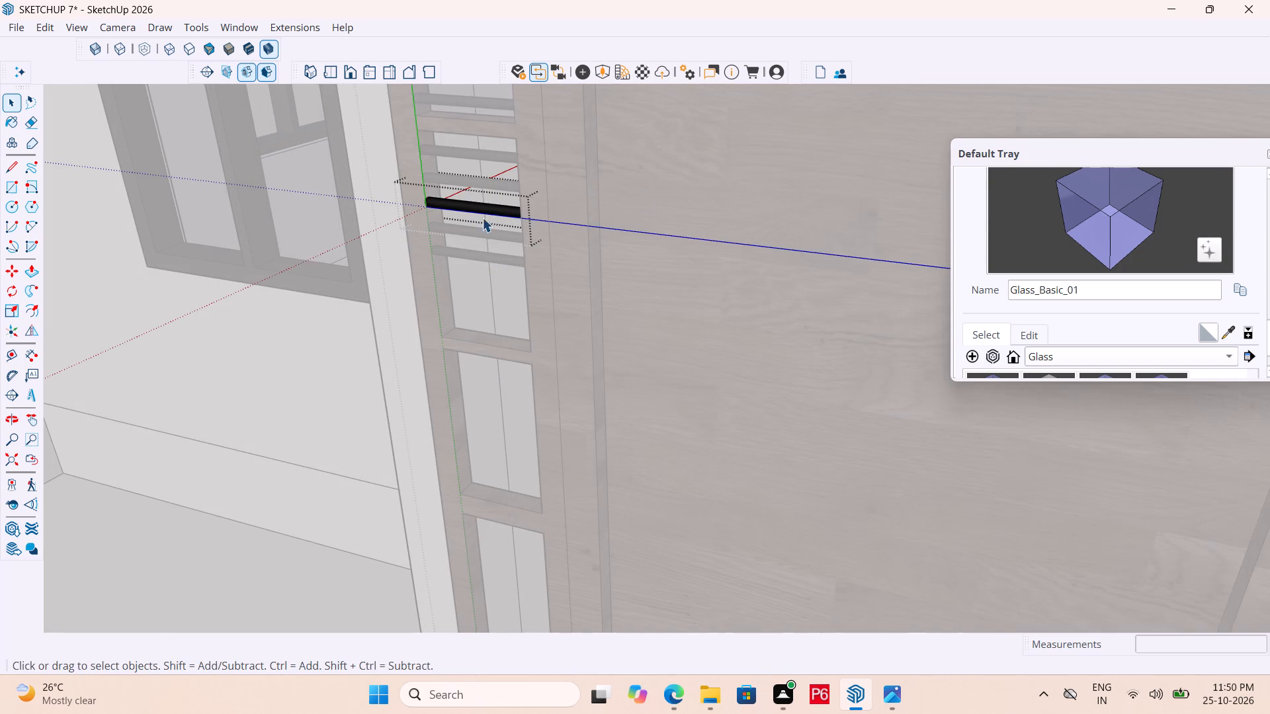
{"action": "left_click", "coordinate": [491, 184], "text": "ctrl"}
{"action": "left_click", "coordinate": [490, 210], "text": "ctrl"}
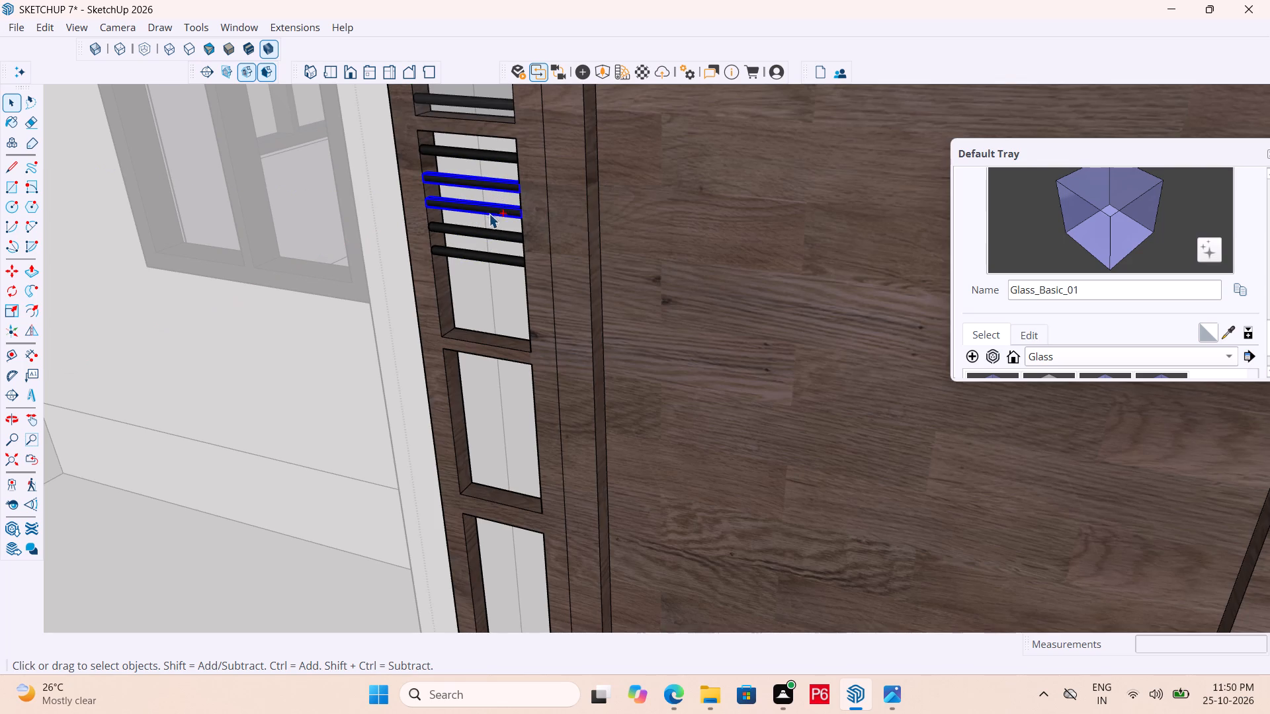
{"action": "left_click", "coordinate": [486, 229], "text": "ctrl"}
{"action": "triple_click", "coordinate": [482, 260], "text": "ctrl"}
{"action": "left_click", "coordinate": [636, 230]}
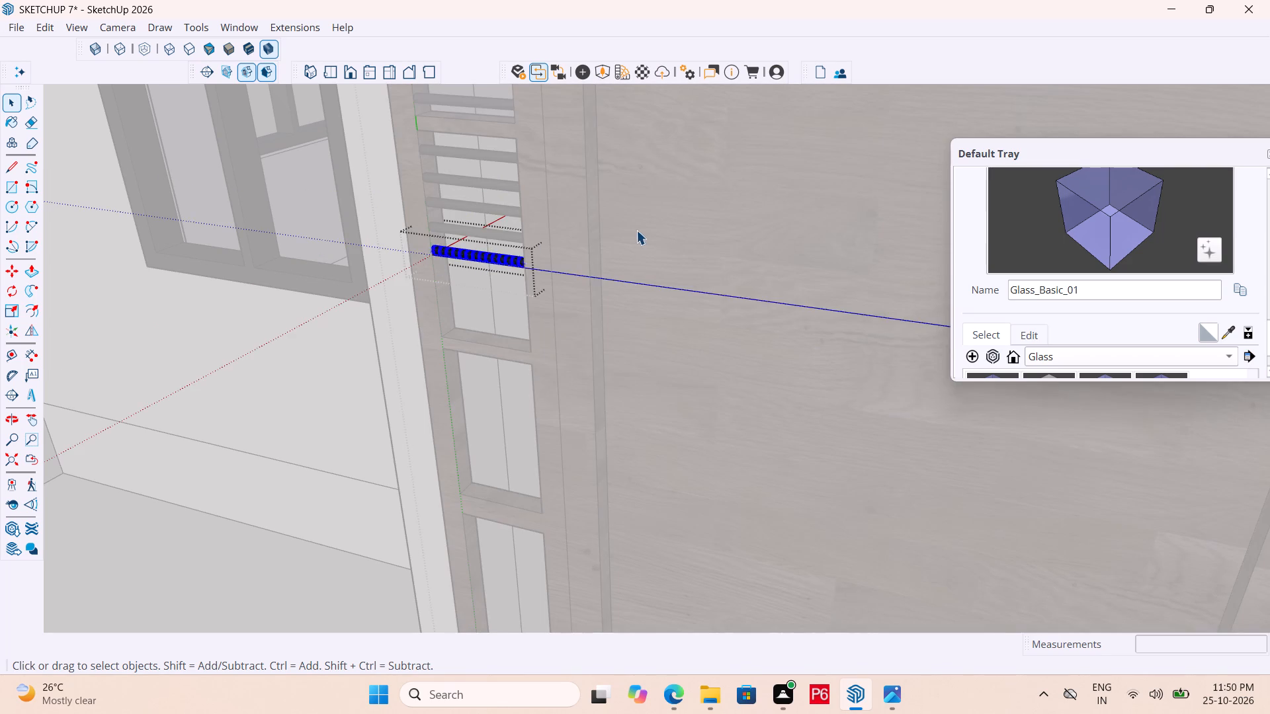
Copy the lower four bars of the side panel's second opening 6 3/4" down to fill its empty lower part, and save the model.
{"action": "left_click", "coordinate": [484, 179]}
{"action": "left_click", "coordinate": [486, 208], "text": "ctrl"}
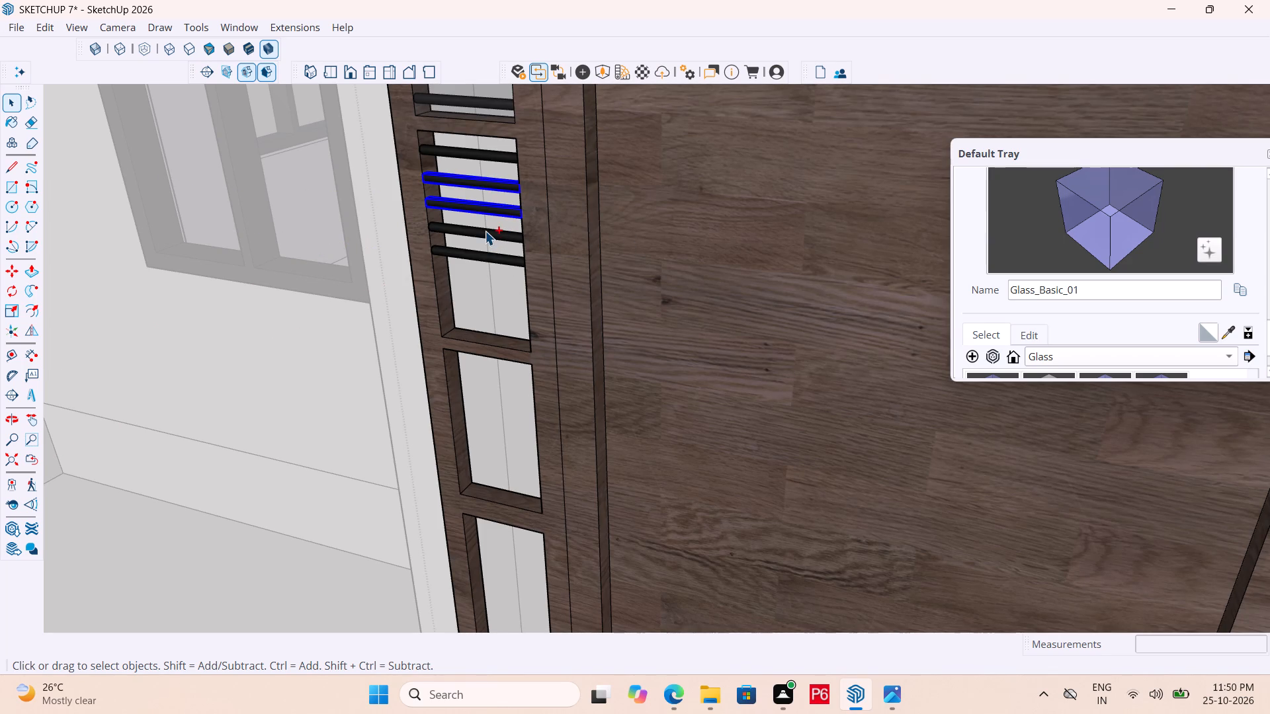
{"action": "left_click", "coordinate": [485, 231], "text": "ctrl"}
{"action": "left_click", "coordinate": [483, 253], "text": "ctrl"}
{"action": "scroll", "coordinate": [430, 188], "scroll_direction": "up", "scroll_amount": 10}
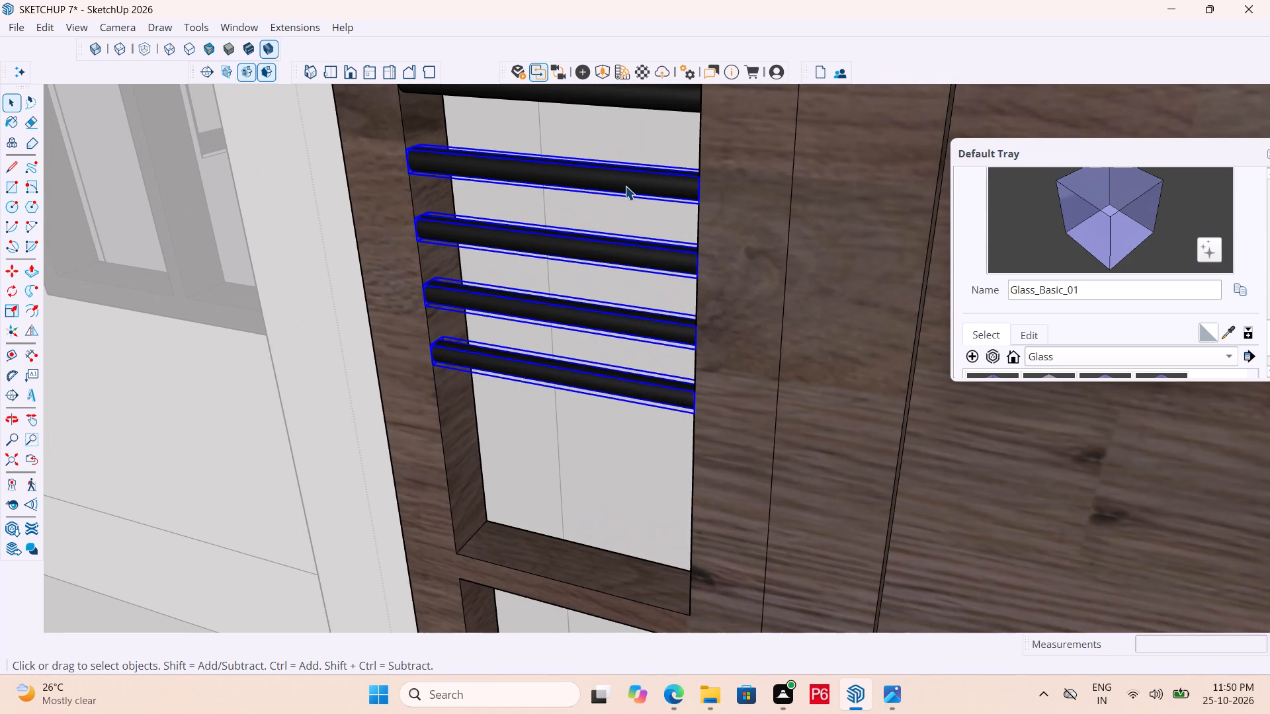
{"action": "scroll", "coordinate": [661, 204], "scroll_direction": "up", "scroll_amount": 5}
{"action": "scroll", "coordinate": [927, 274], "scroll_direction": "down", "scroll_amount": 5}
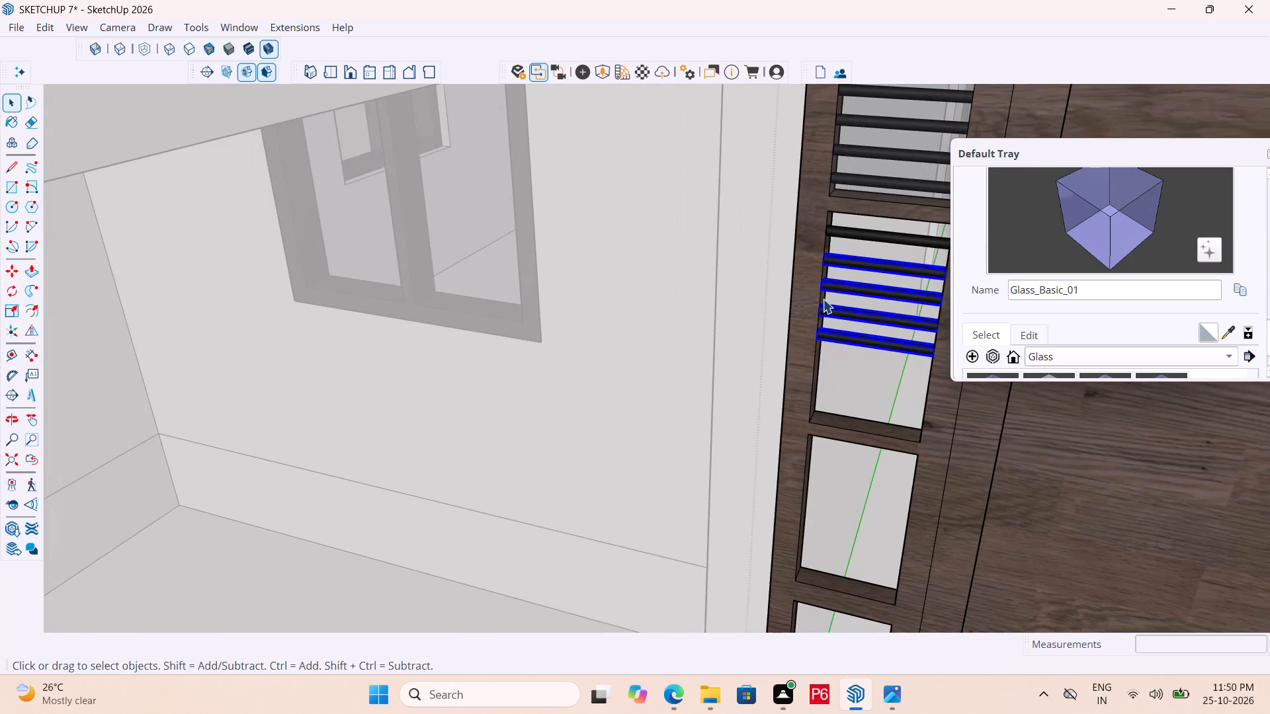
{"action": "scroll", "coordinate": [844, 260], "scroll_direction": "up", "scroll_amount": 4}
{"action": "middle_click_drag", "start_coordinate": [844, 255], "coordinate": [719, 258]}
{"action": "scroll", "coordinate": [861, 288], "scroll_direction": "up", "scroll_amount": 10}
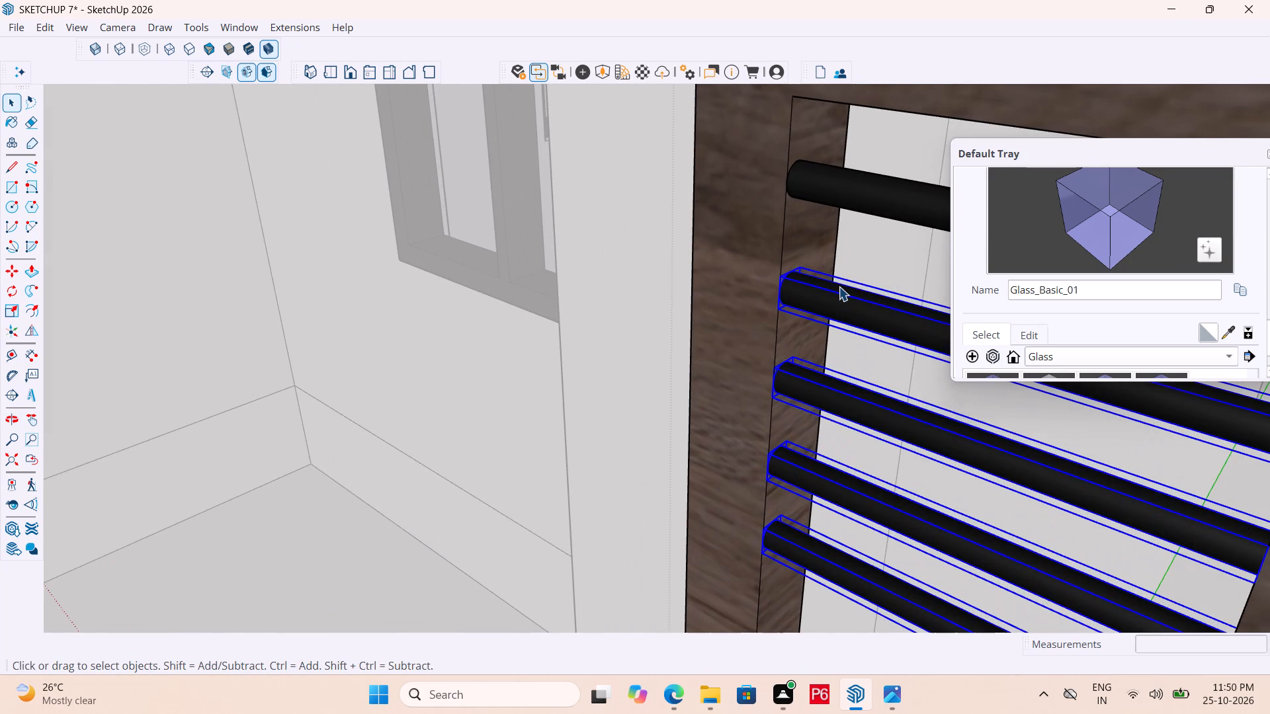
{"action": "key", "text": "m"}
{"action": "left_click", "coordinate": [778, 274]}
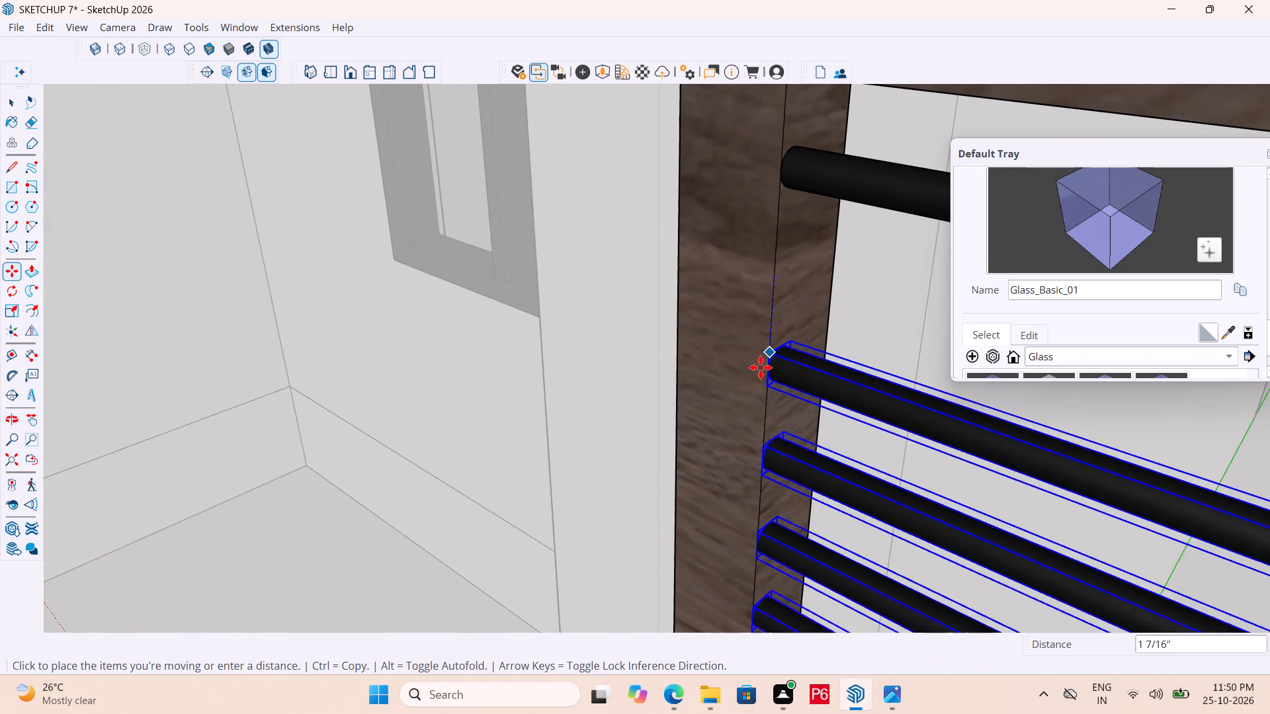
{"action": "scroll", "coordinate": [773, 254], "scroll_direction": "down", "scroll_amount": 6}
{"action": "scroll", "coordinate": [714, 121], "scroll_direction": "down", "scroll_amount": 5}
{"action": "scroll", "coordinate": [765, 399], "scroll_direction": "up", "scroll_amount": 6}
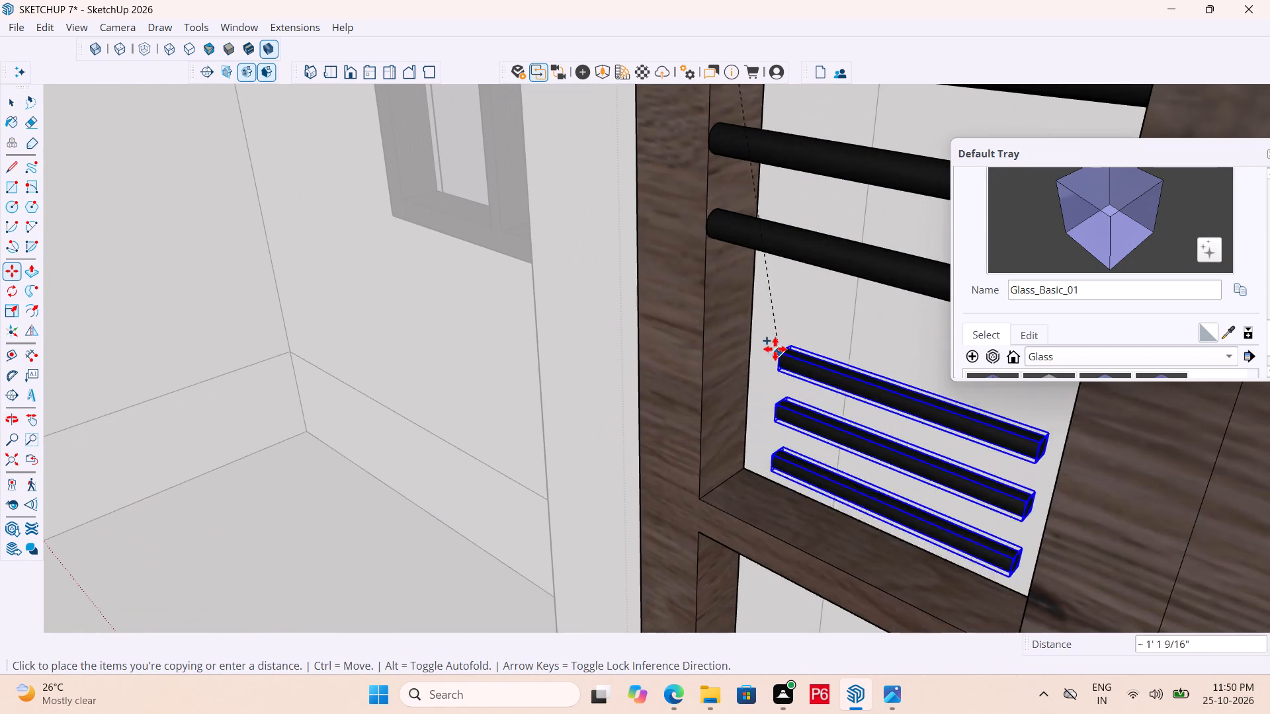
{"action": "scroll", "coordinate": [707, 270], "scroll_direction": "up", "scroll_amount": 5}
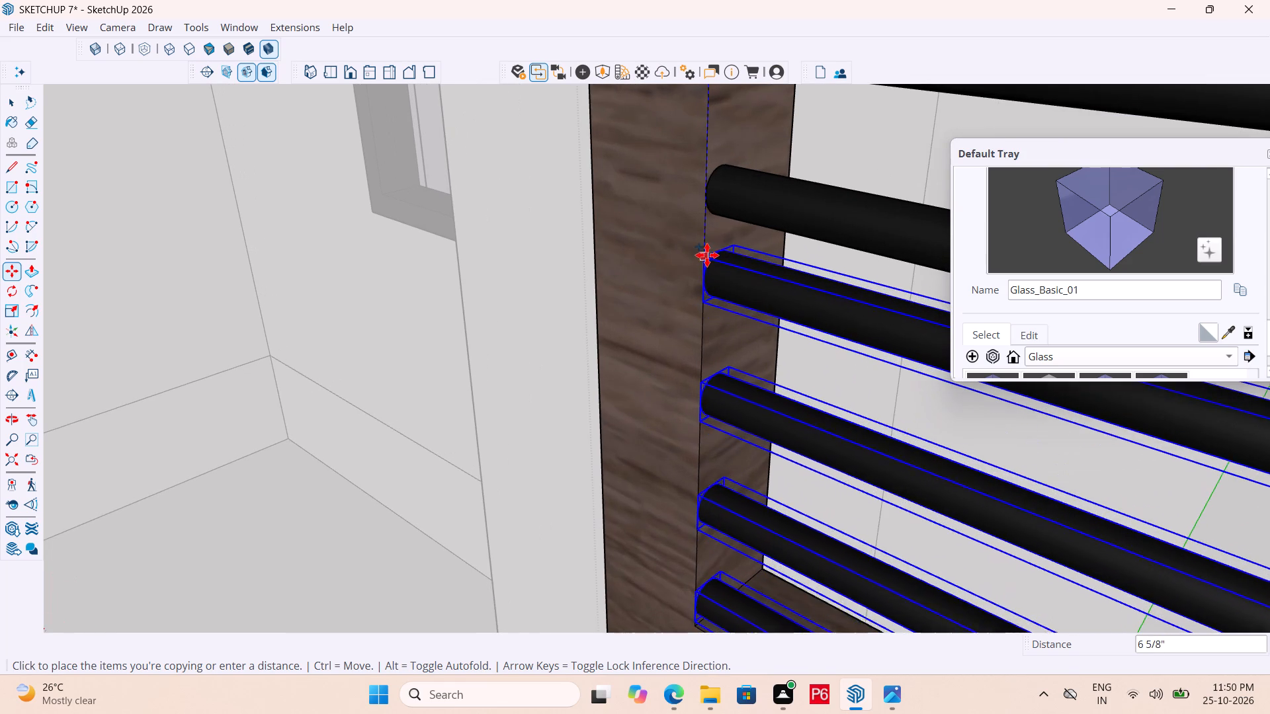
{"action": "left_click", "coordinate": [712, 268]}
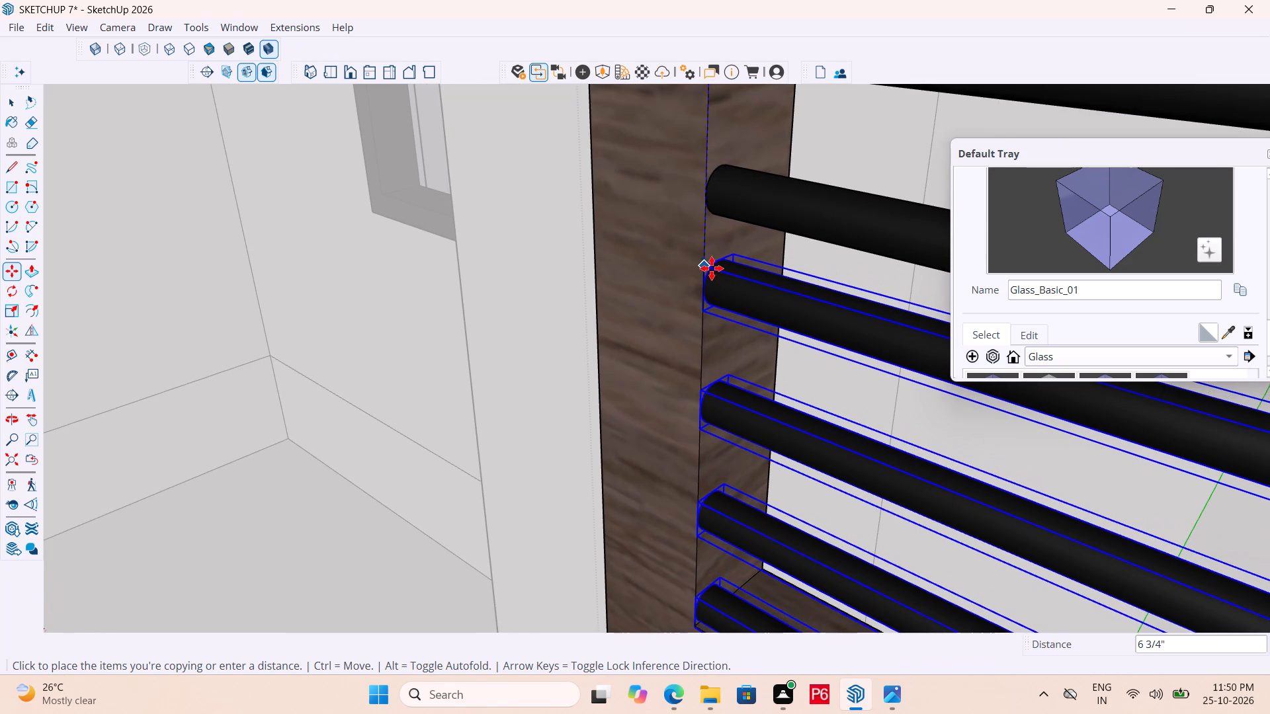
{"action": "scroll", "coordinate": [691, 231], "scroll_direction": "down", "scroll_amount": 11}
{"action": "key", "text": "ctrl+s"}
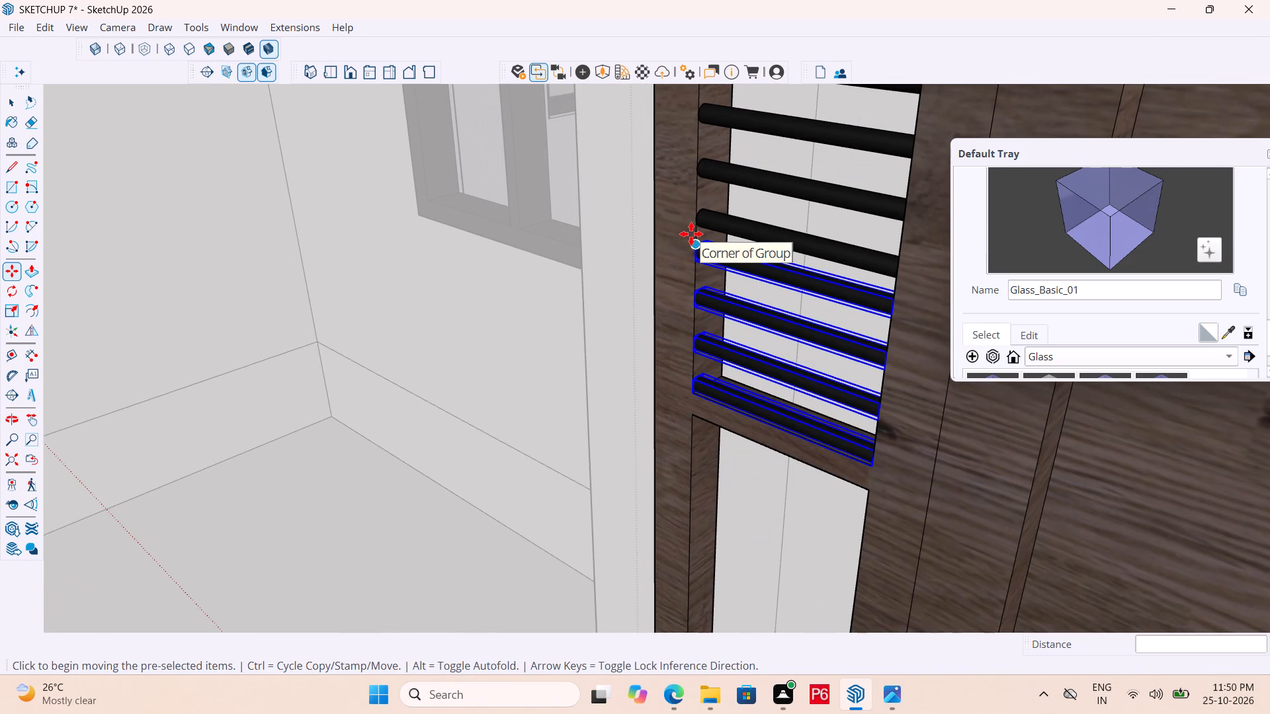
{"action": "key", "text": "ctrl+s"}
{"action": "scroll", "coordinate": [690, 233], "scroll_direction": "down", "scroll_amount": 9}
{"action": "key", "text": "space"}
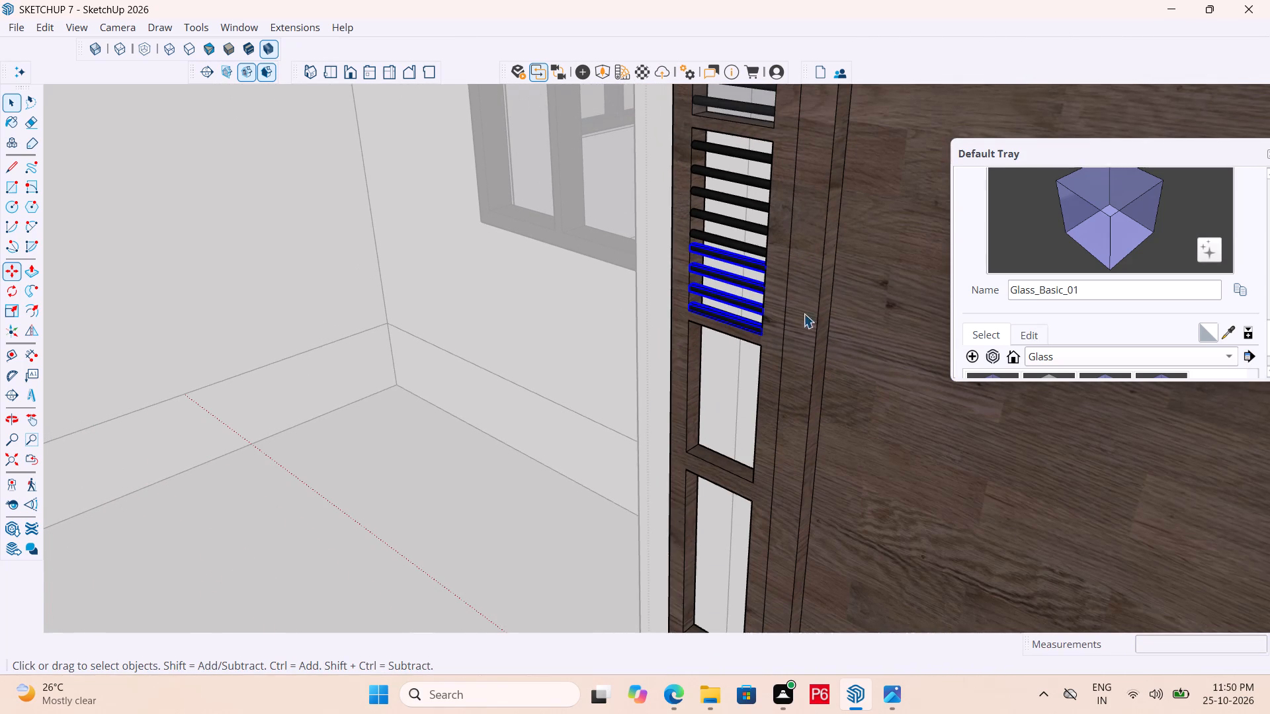
{"action": "key", "text": "space"}
{"action": "left_click", "coordinate": [814, 321]}
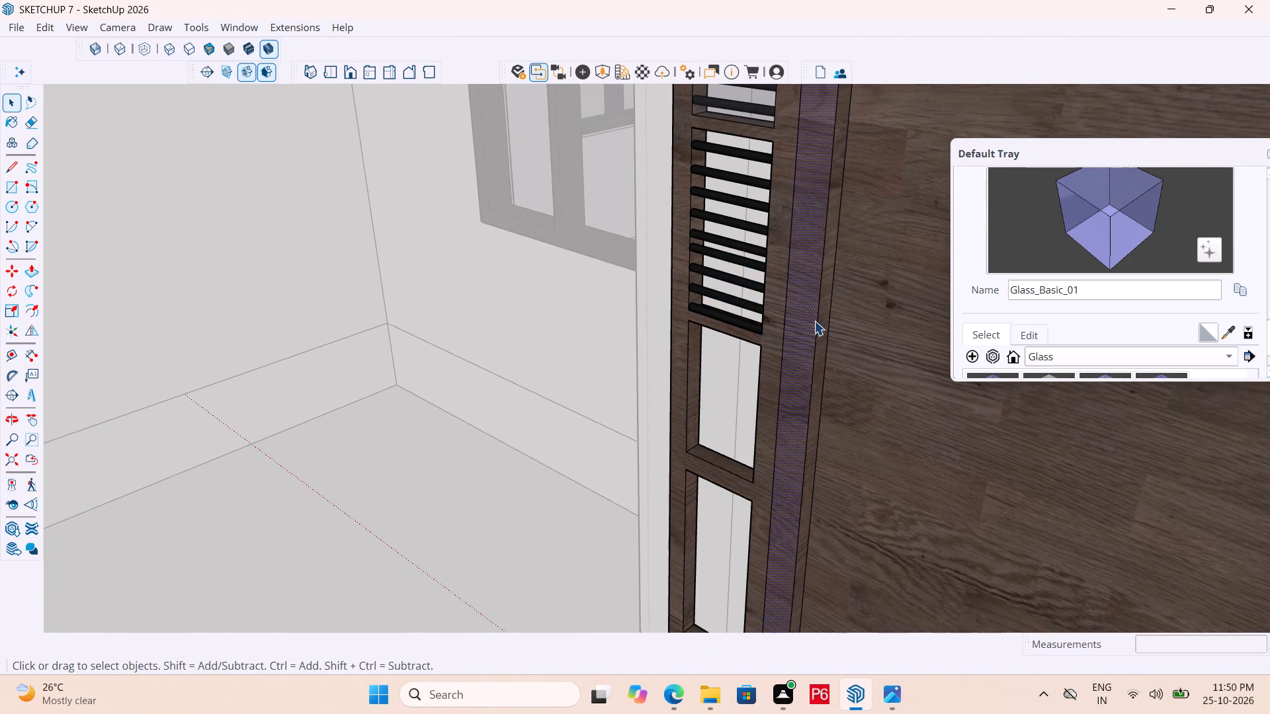
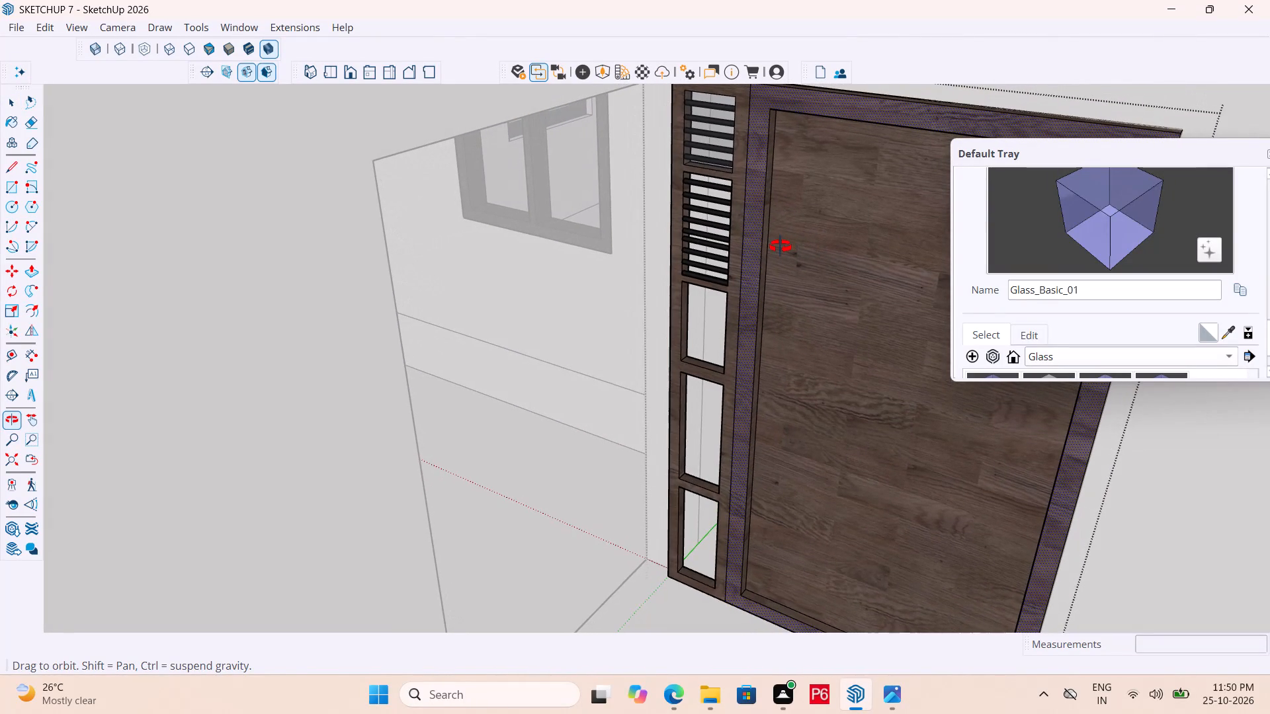
Undo the recent bar edits in the door's side panel, back to just five horizontal bars in the top opening.
{"action": "middle_click_drag", "start_coordinate": [781, 247], "coordinate": [753, 267]}
{"action": "middle_click_drag", "start_coordinate": [750, 269], "coordinate": [736, 279]}
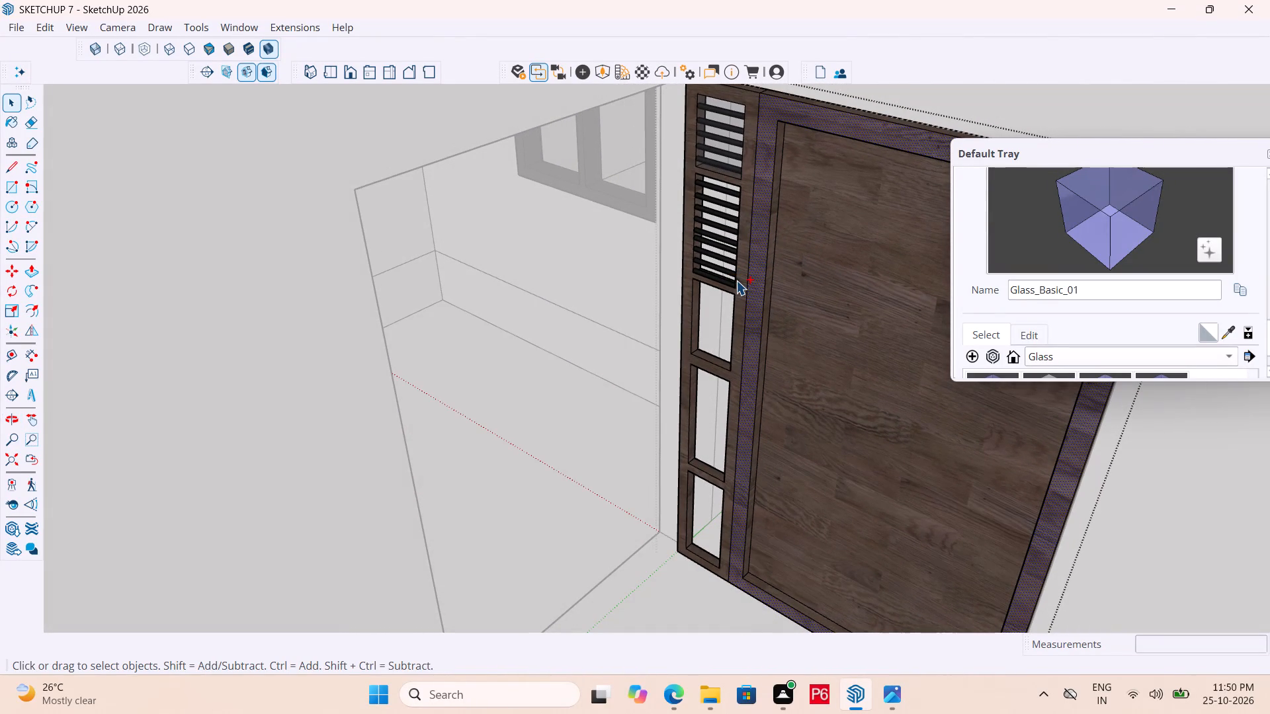
{"action": "key", "text": "ctrl+z"}
{"action": "key", "text": "ctrl+z"}
{"action": "key", "text": "ctrl+z"}
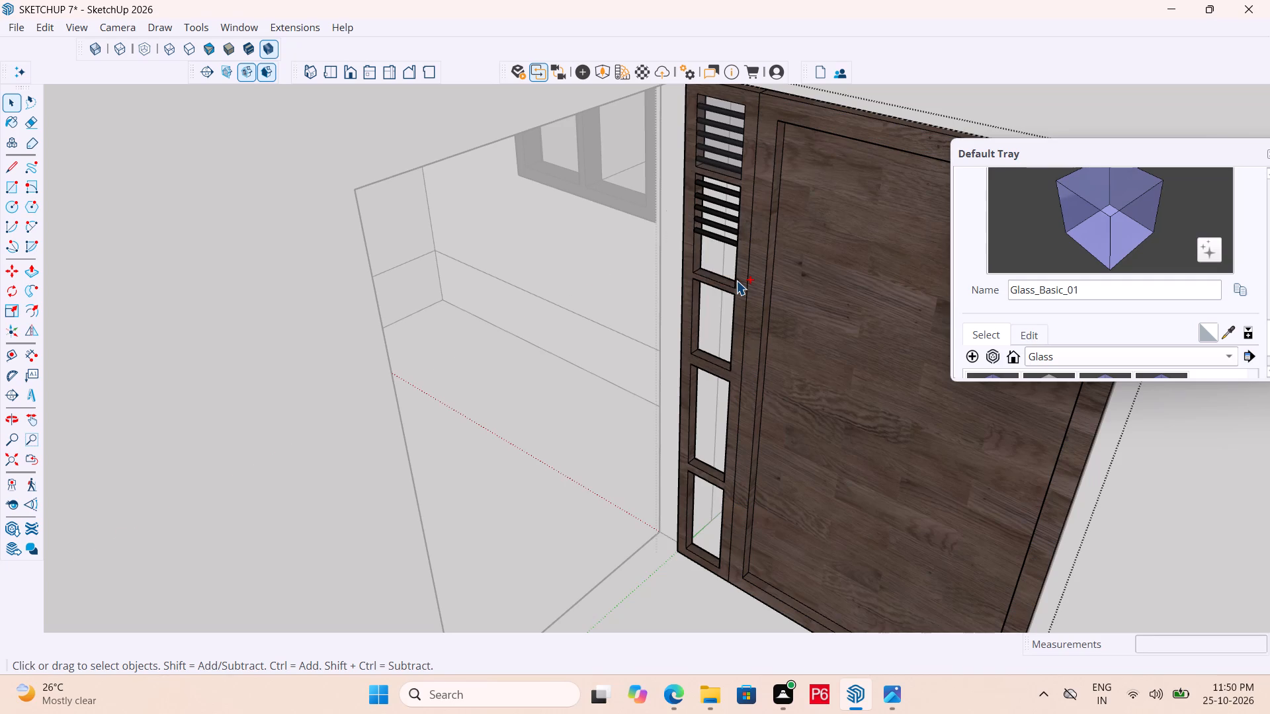
{"action": "key", "text": "ctrl+z"}
{"action": "key", "text": "ctrl+z"}
{"action": "key", "text": "ctrl+z"}
{"action": "key", "text": "ctrl+z"}
{"action": "key", "text": "ctrl+z"}
{"action": "key", "text": "ctrl+z"}
{"action": "key", "text": "ctrl+z"}
{"action": "key", "text": "ctrl+z"}
{"action": "key", "text": "ctrl+z"}
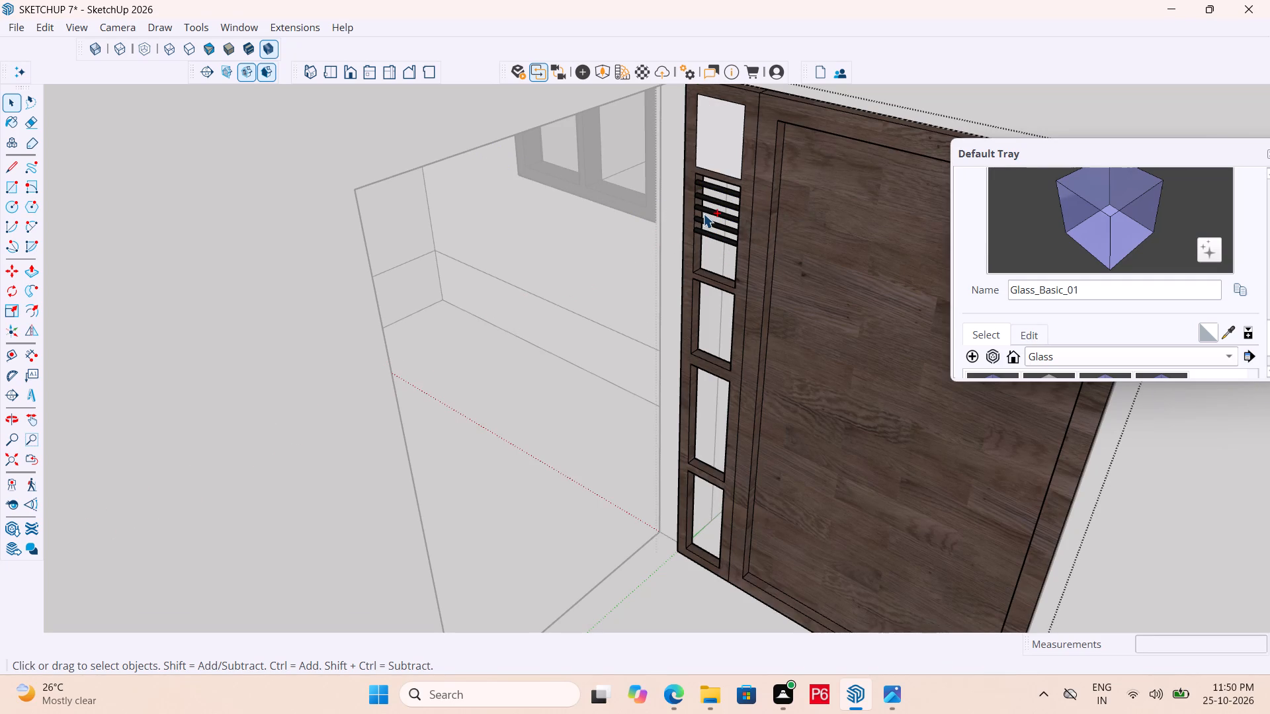
{"action": "key", "text": "ctrl+z"}
{"action": "key", "text": "ctrl+z"}
{"action": "key", "text": "ctrl+z"}
{"action": "key", "text": "ctrl+z"}
{"action": "key", "text": "ctrl+z"}
{"action": "key", "text": "ctrl+z"}
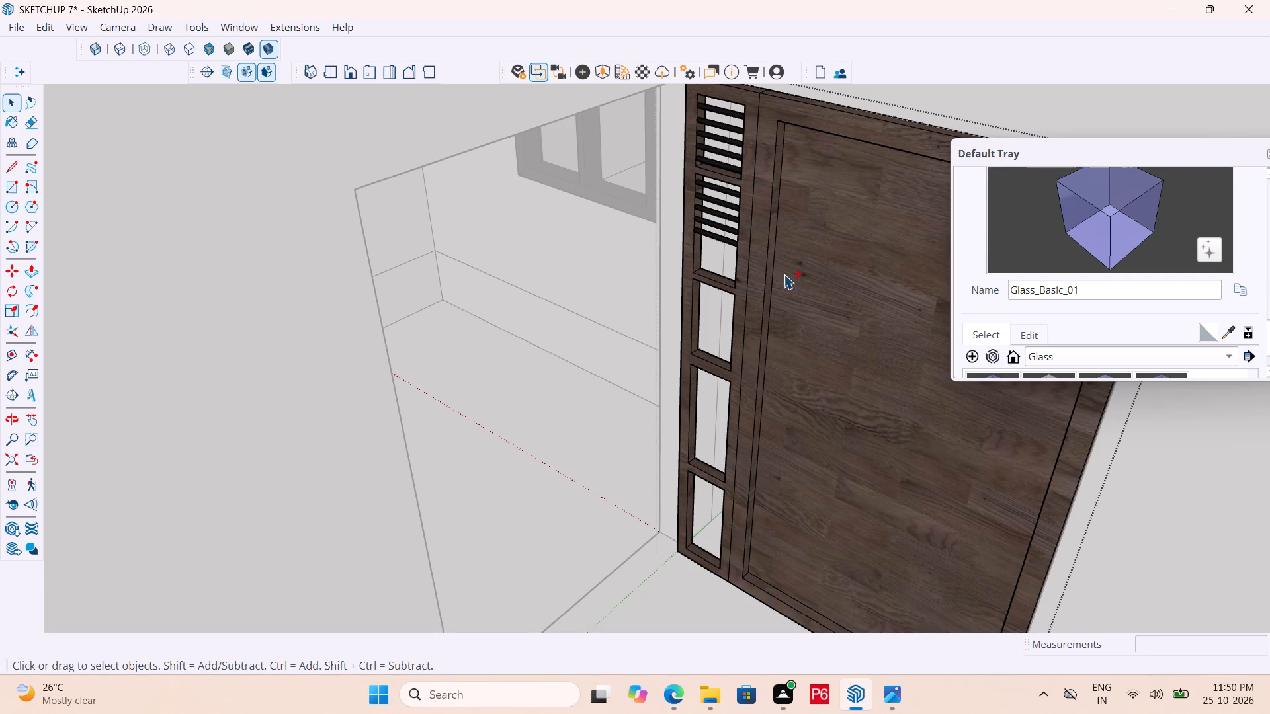
{"action": "key", "text": "ctrl+z"}
{"action": "key", "text": "ctrl+z"}
{"action": "key", "text": "ctrl+z"}
{"action": "key", "text": "ctrl+z"}
{"action": "key", "text": "ctrl+z"}
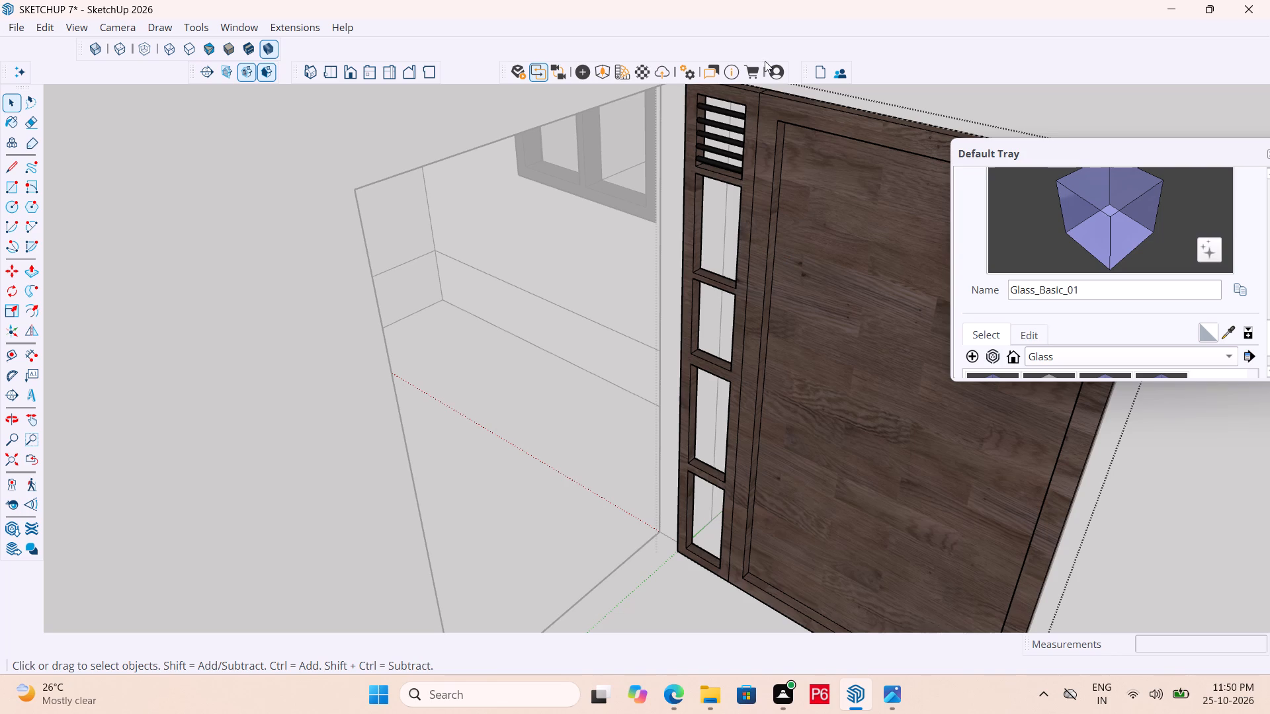
Draw a small circle near one end of the top opening's sill, behind its front edge, and make it a group.
{"action": "scroll", "coordinate": [763, 65], "scroll_direction": "up", "scroll_amount": 8}
{"action": "scroll", "coordinate": [736, 115], "scroll_direction": "up", "scroll_amount": 16}
{"action": "scroll", "coordinate": [702, 427], "scroll_direction": "down", "scroll_amount": 3}
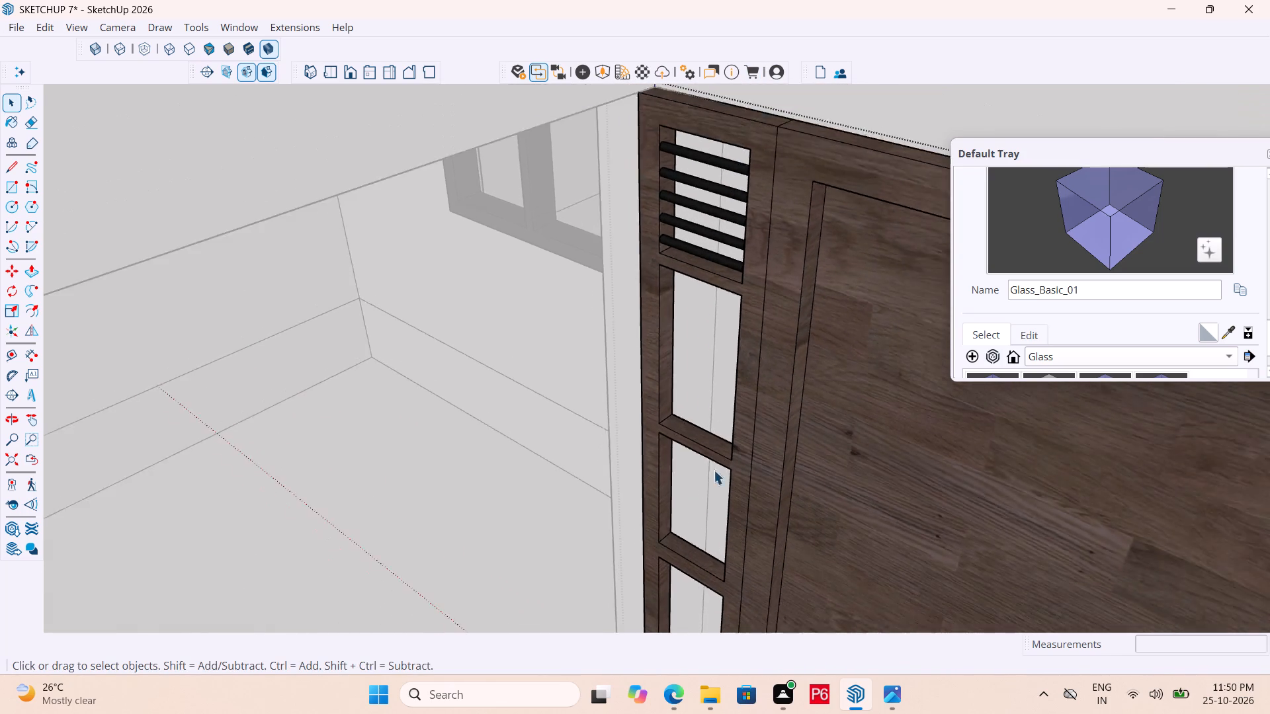
{"action": "scroll", "coordinate": [714, 470], "scroll_direction": "down", "scroll_amount": 4}
{"action": "scroll", "coordinate": [724, 138], "scroll_direction": "up", "scroll_amount": 4}
{"action": "scroll", "coordinate": [710, 313], "scroll_direction": "up", "scroll_amount": 6}
{"action": "scroll", "coordinate": [693, 391], "scroll_direction": "up", "scroll_amount": 2}
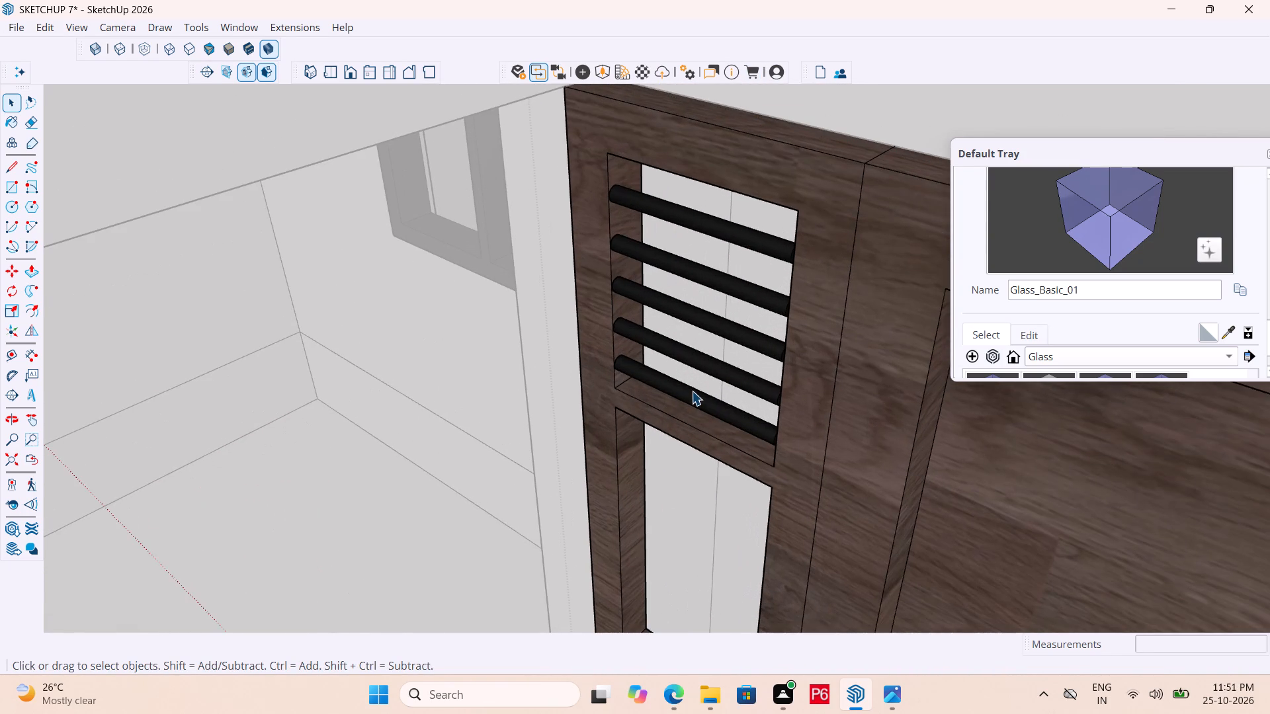
{"action": "scroll", "coordinate": [692, 391], "scroll_direction": "up", "scroll_amount": 2}
{"action": "scroll", "coordinate": [632, 390], "scroll_direction": "up", "scroll_amount": 2}
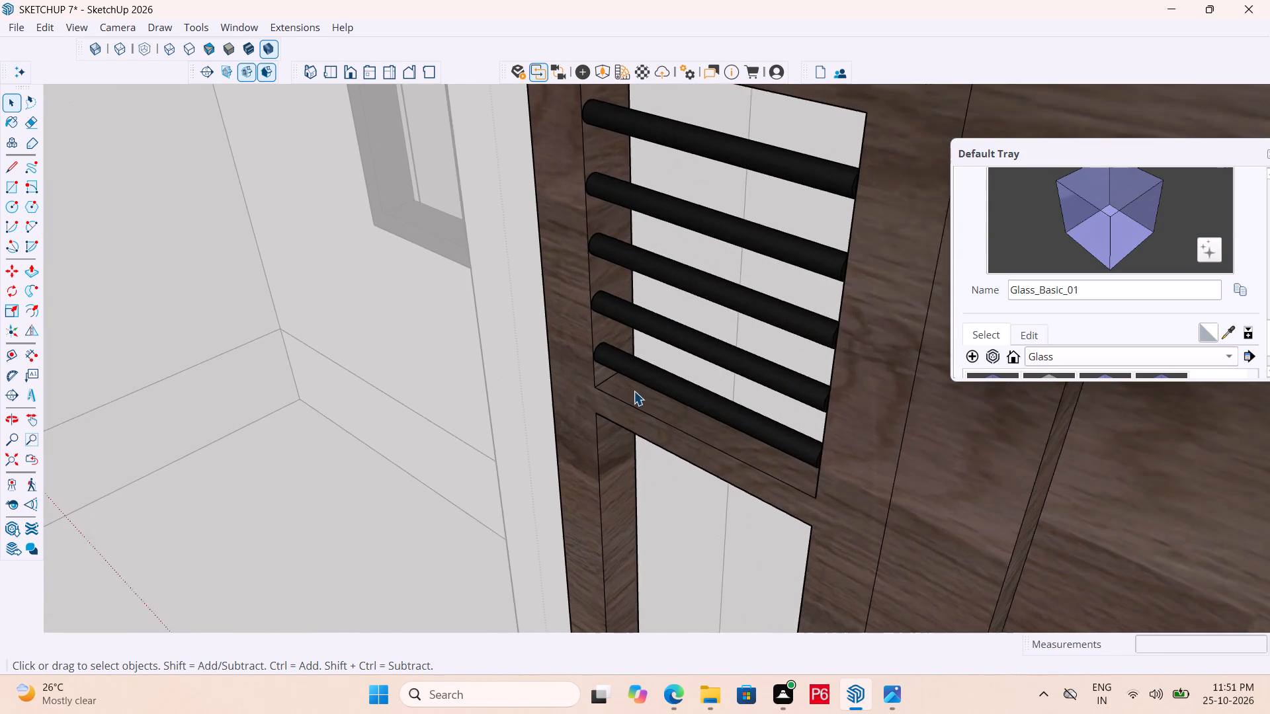
{"action": "scroll", "coordinate": [634, 391], "scroll_direction": "up", "scroll_amount": 8}
{"action": "key", "text": "c"}
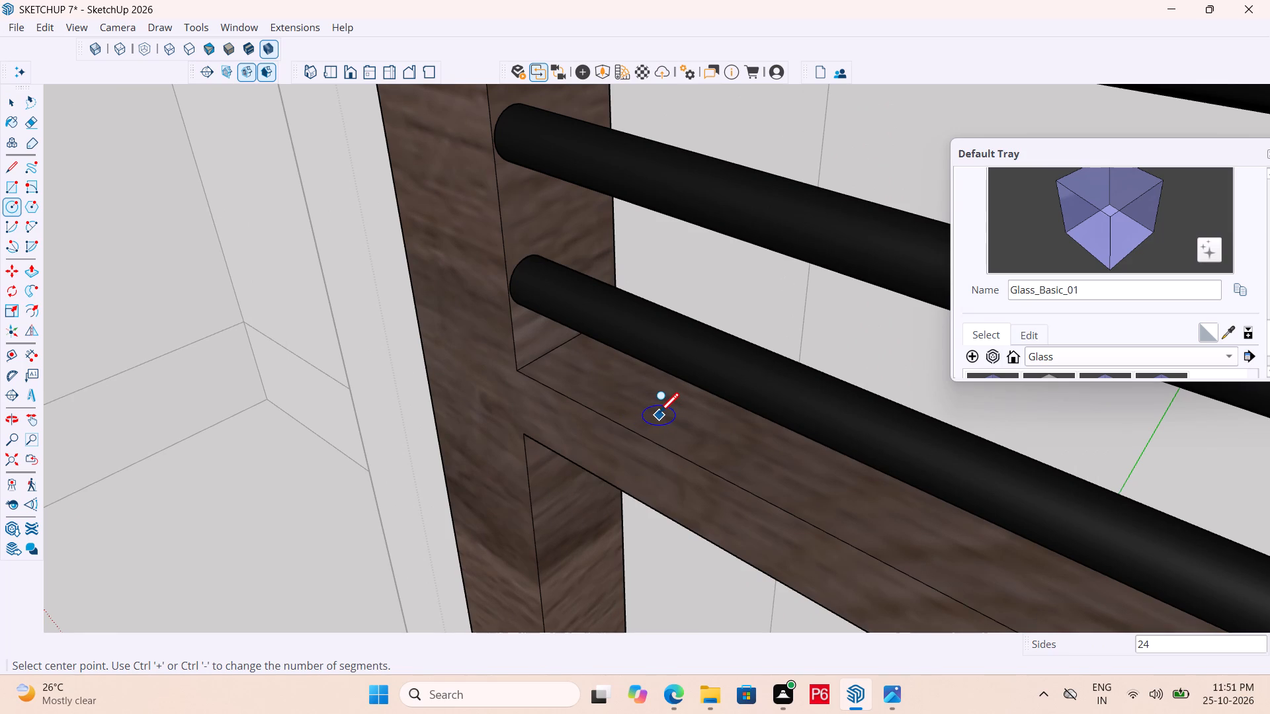
{"action": "left_click", "coordinate": [659, 415]}
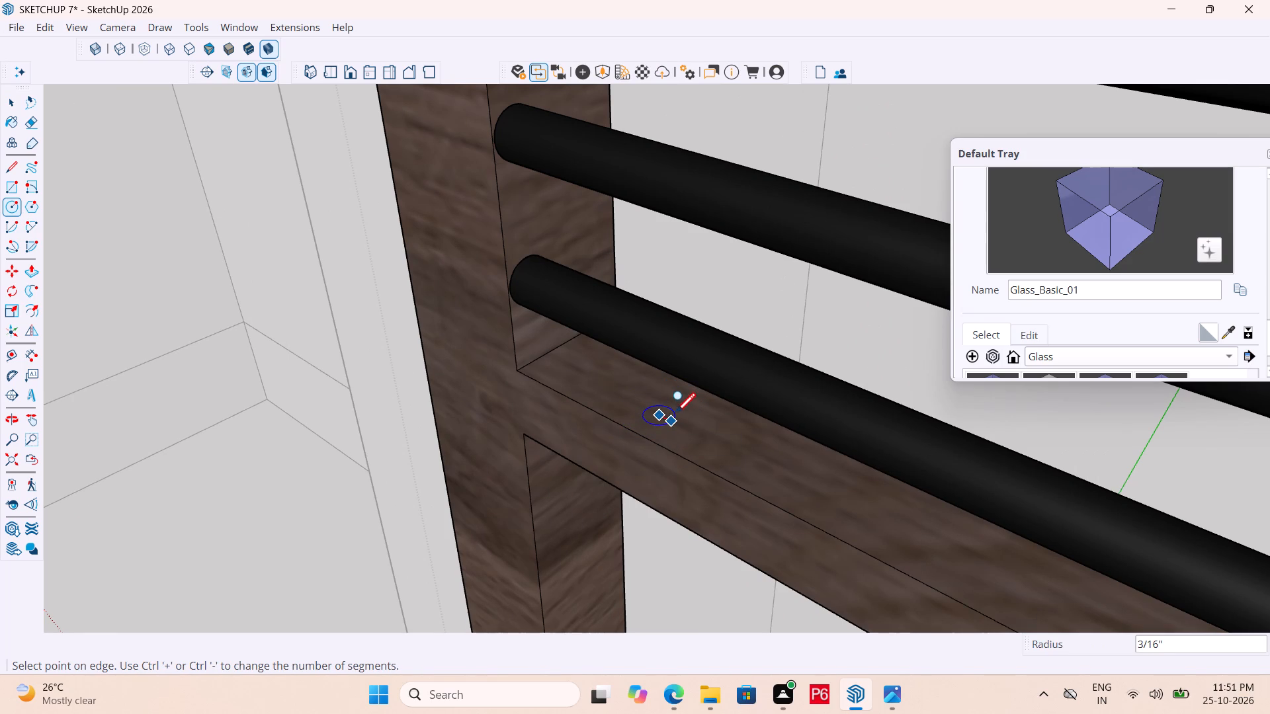
{"action": "left_click", "coordinate": [677, 432]}
{"action": "key", "text": "space"}
{"action": "double_click", "coordinate": [659, 419]}
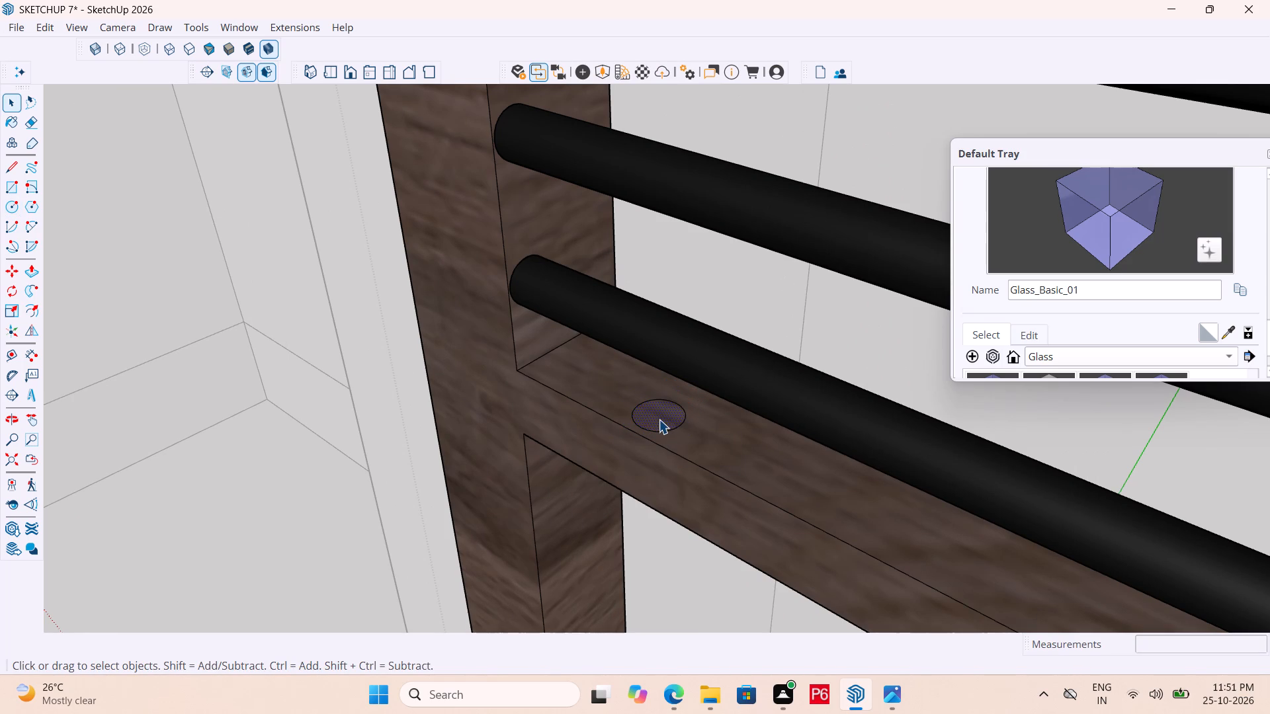
{"action": "right_click", "coordinate": [659, 419]}
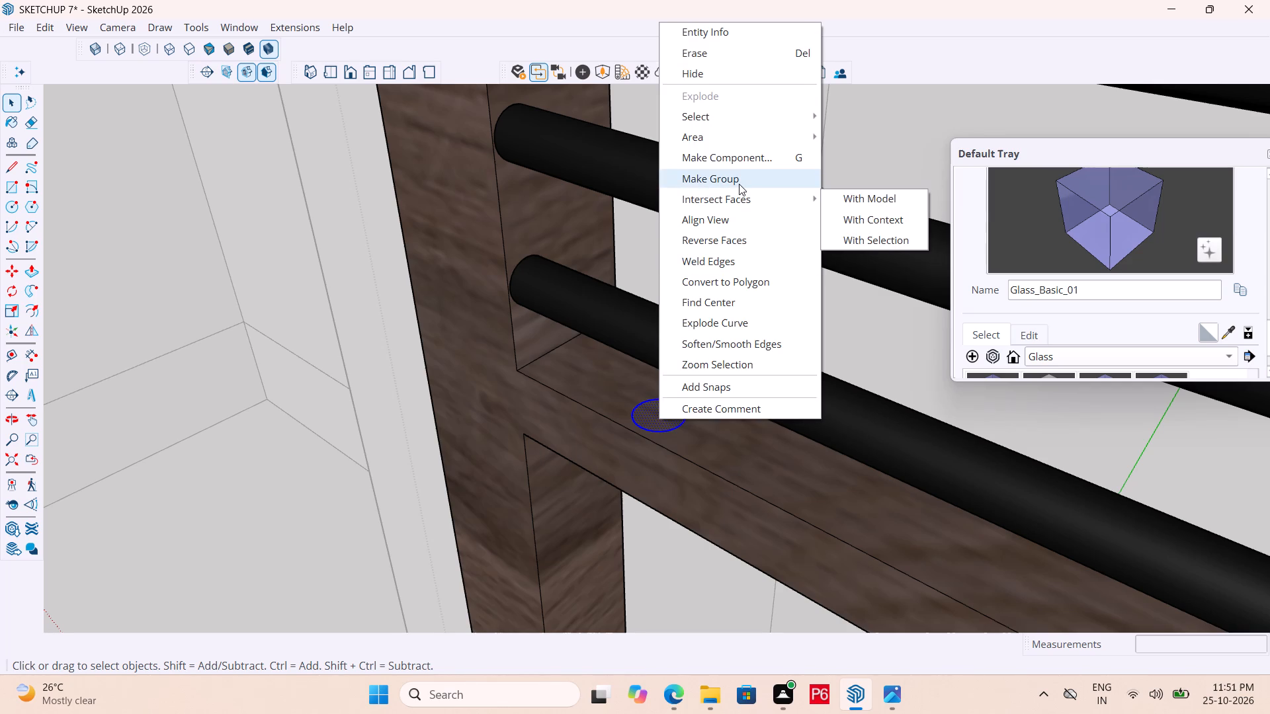
{"action": "left_click", "coordinate": [739, 184]}
Inside the circle's group, paint the circular face with M09_Shadow_Night from the Solid Colors materials.
{"action": "double_click", "coordinate": [656, 411]}
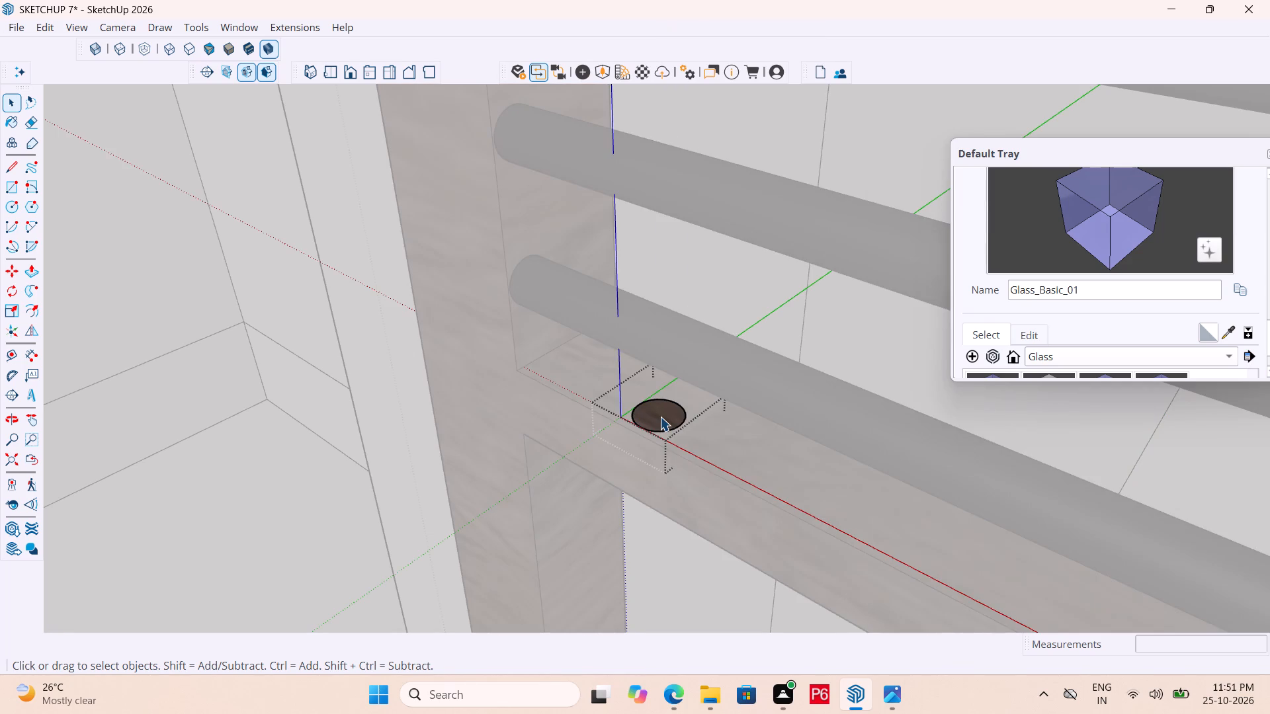
{"action": "scroll", "coordinate": [1037, 355], "scroll_direction": "down", "scroll_amount": 5}
{"action": "left_click", "coordinate": [1122, 301]}
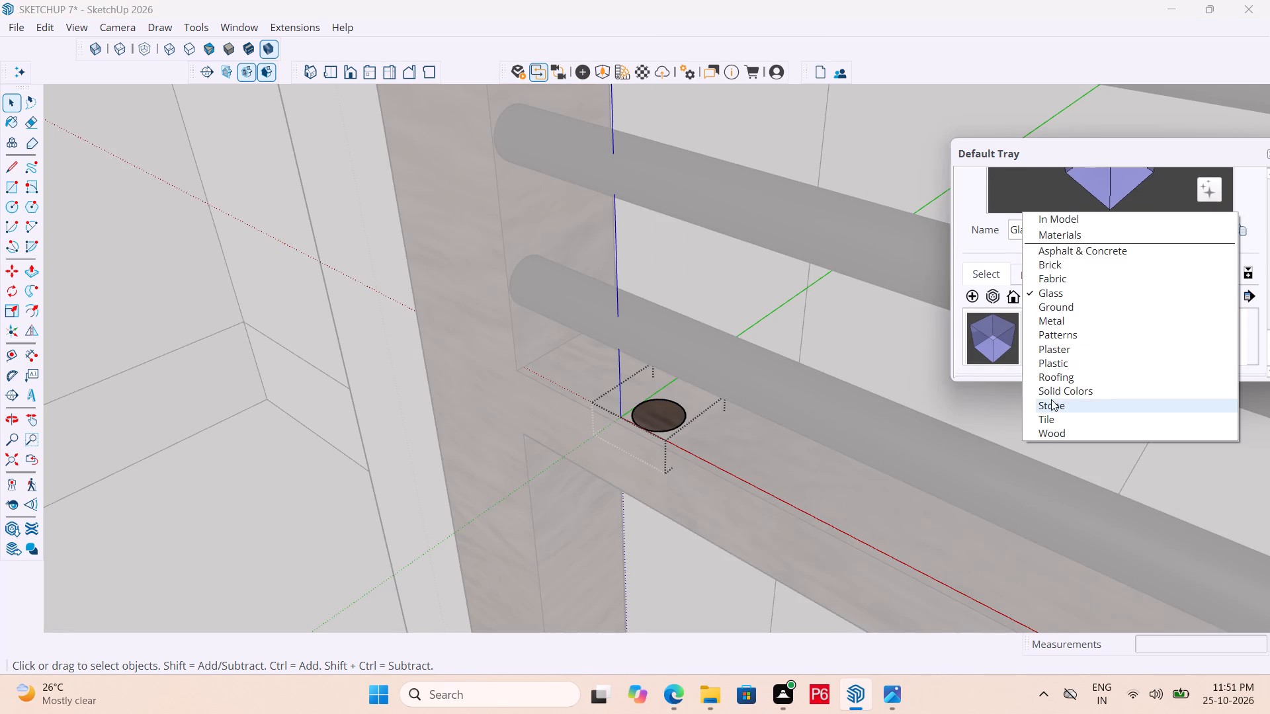
{"action": "left_click", "coordinate": [1063, 389]}
{"action": "scroll", "coordinate": [1124, 327], "scroll_direction": "down", "scroll_amount": 6}
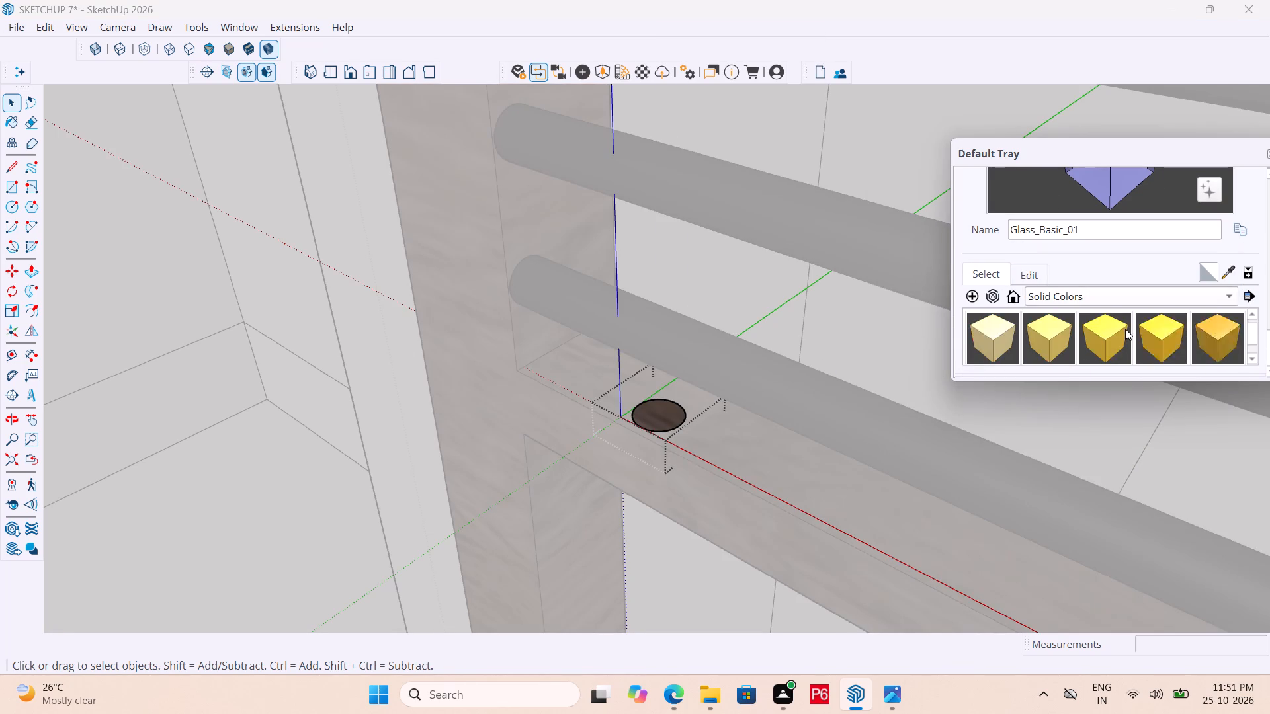
{"action": "scroll", "coordinate": [1125, 329], "scroll_direction": "down", "scroll_amount": 3}
{"action": "scroll", "coordinate": [1126, 322], "scroll_direction": "down", "scroll_amount": 18}
{"action": "left_click", "coordinate": [987, 338]}
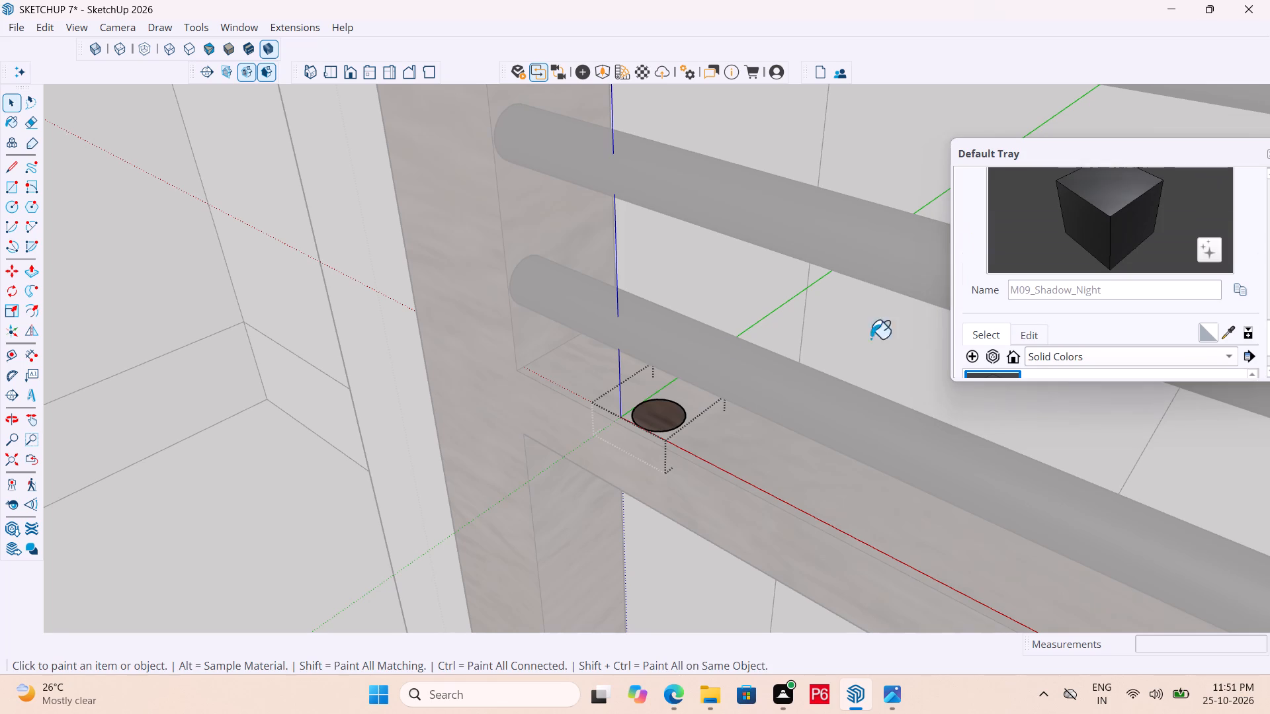
{"action": "left_click", "coordinate": [647, 413]}
Push/Pull the black circle up about 10 5/16" to the top of the opening, save the model and leave the group.
{"action": "key", "text": "p"}
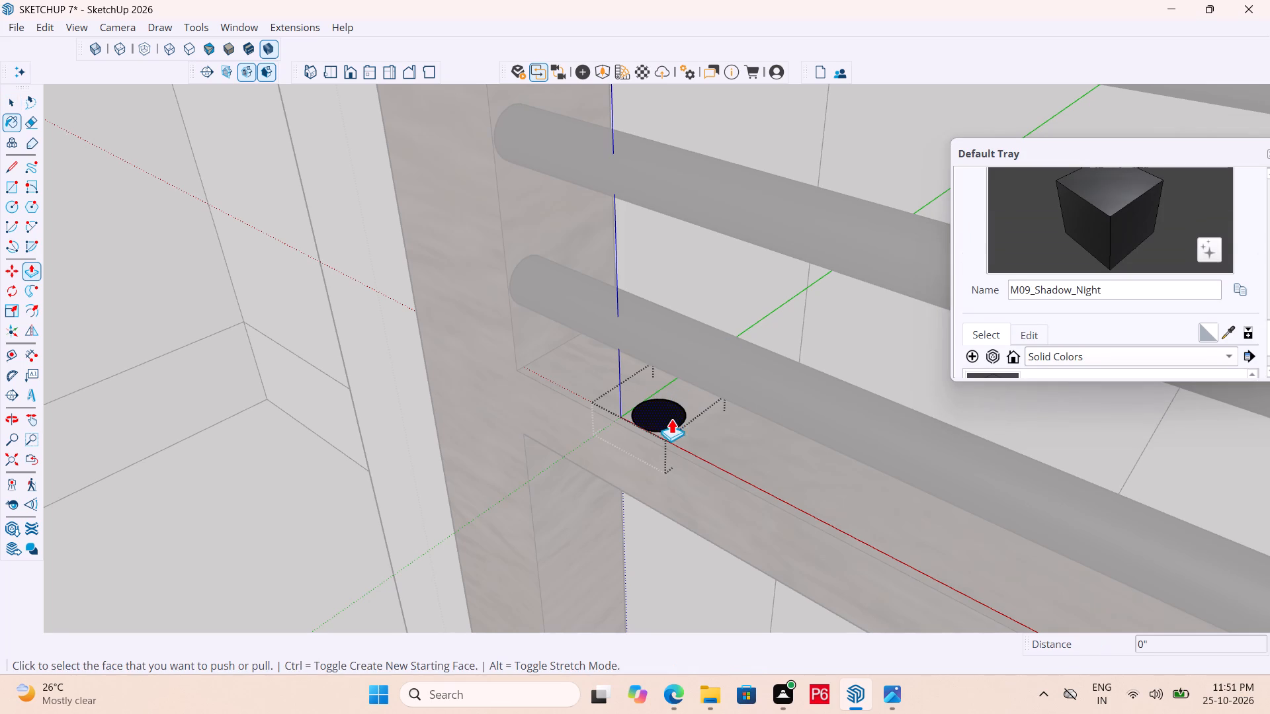
{"action": "left_click", "coordinate": [671, 411]}
{"action": "scroll", "coordinate": [622, 291], "scroll_direction": "down", "scroll_amount": 13}
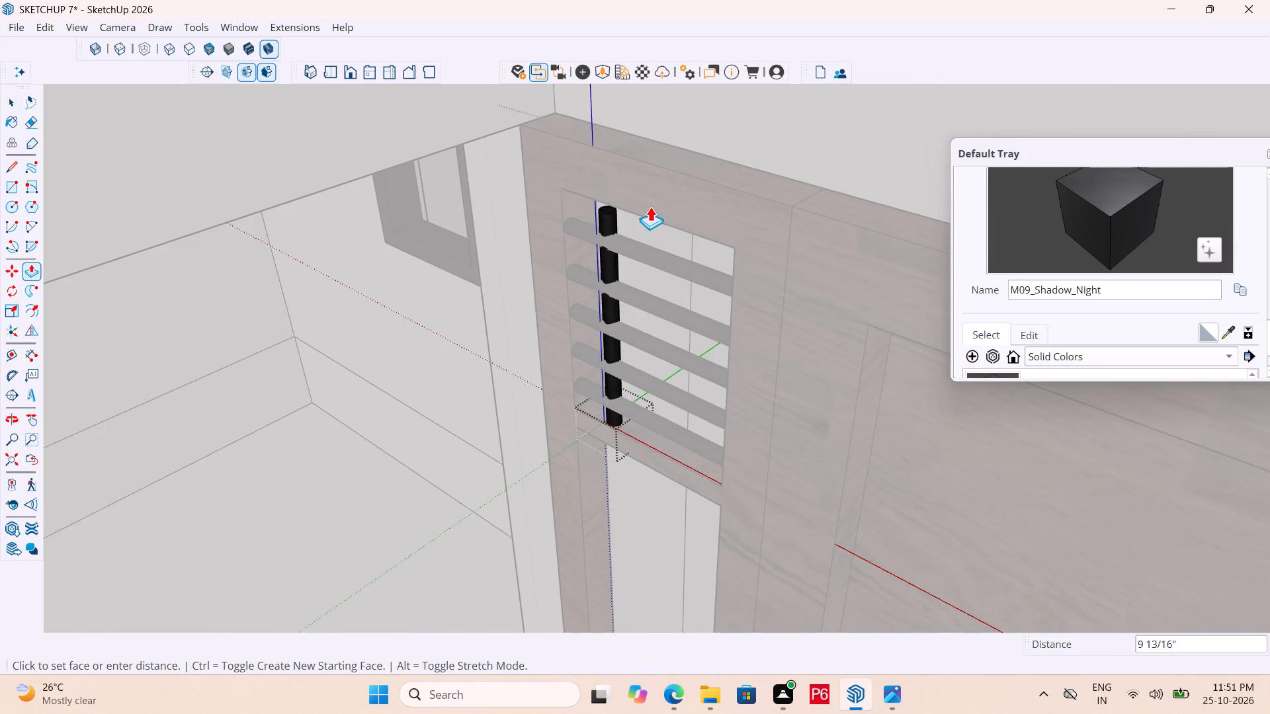
{"action": "middle_click_drag", "start_coordinate": [636, 206], "coordinate": [787, 0]}
{"action": "scroll", "coordinate": [592, 271], "scroll_direction": "up", "scroll_amount": 10}
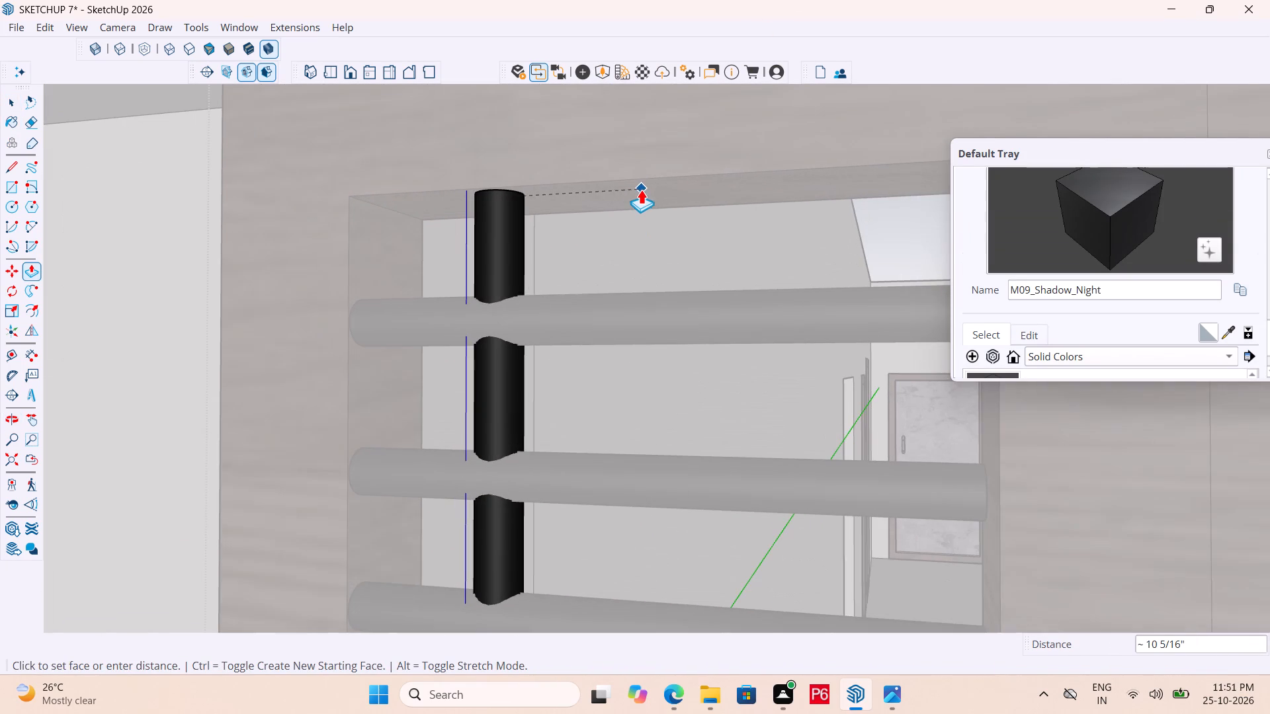
{"action": "left_click", "coordinate": [641, 189]}
{"action": "scroll", "coordinate": [637, 223], "scroll_direction": "down", "scroll_amount": 11}
{"action": "middle_click_drag", "start_coordinate": [598, 322], "coordinate": [502, 393]}
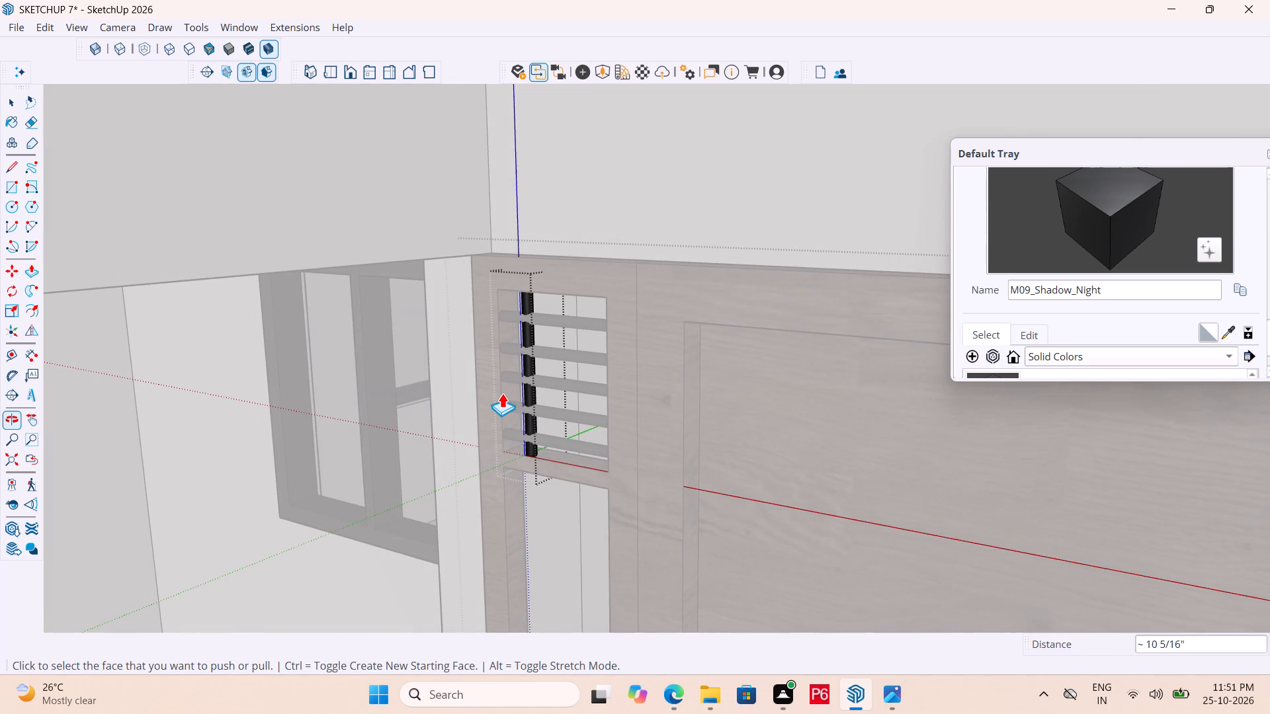
{"action": "key", "text": "ctrl+s"}
{"action": "key", "text": "ctrl+s"}
{"action": "key", "text": "space"}
{"action": "left_click", "coordinate": [648, 408]}
Copy the vertical bar about 4 13/16" along the sill towards the opening's other side, dividing the distance by 2 for a middle bar.
{"action": "scroll", "coordinate": [532, 416], "scroll_direction": "up", "scroll_amount": 7}
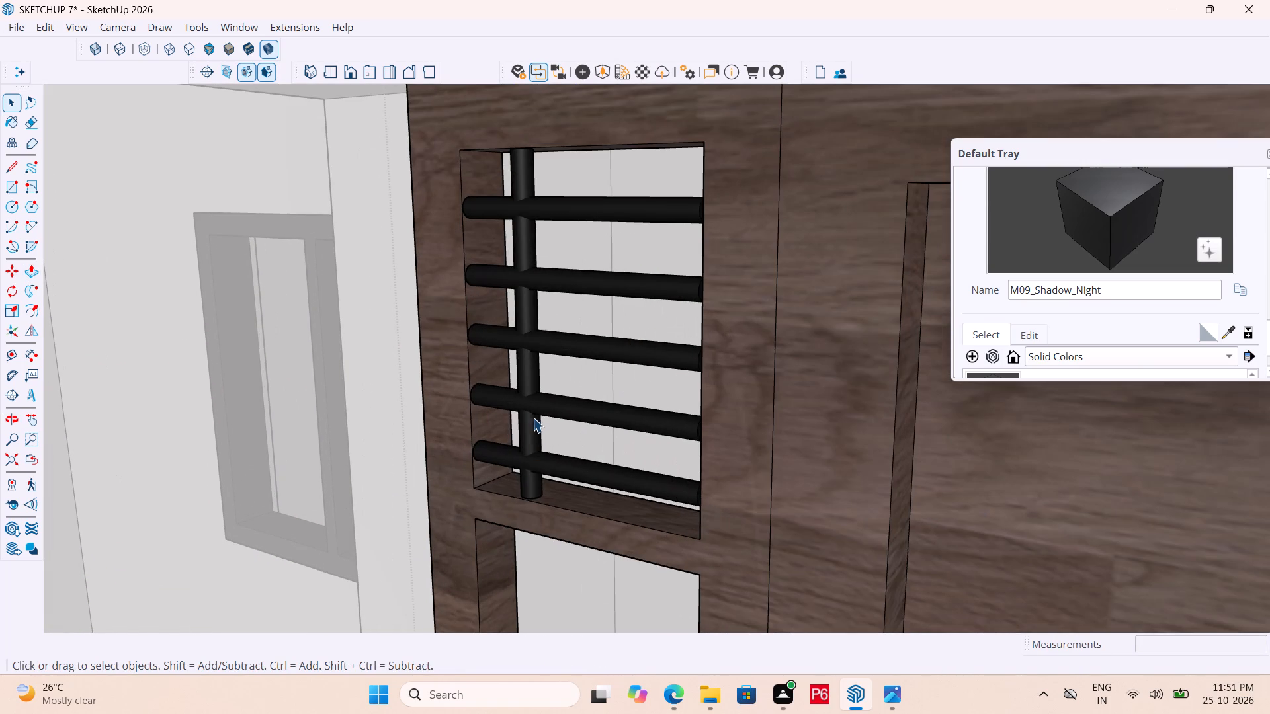
{"action": "left_click", "coordinate": [534, 438]}
{"action": "scroll", "coordinate": [528, 478], "scroll_direction": "up", "scroll_amount": 9}
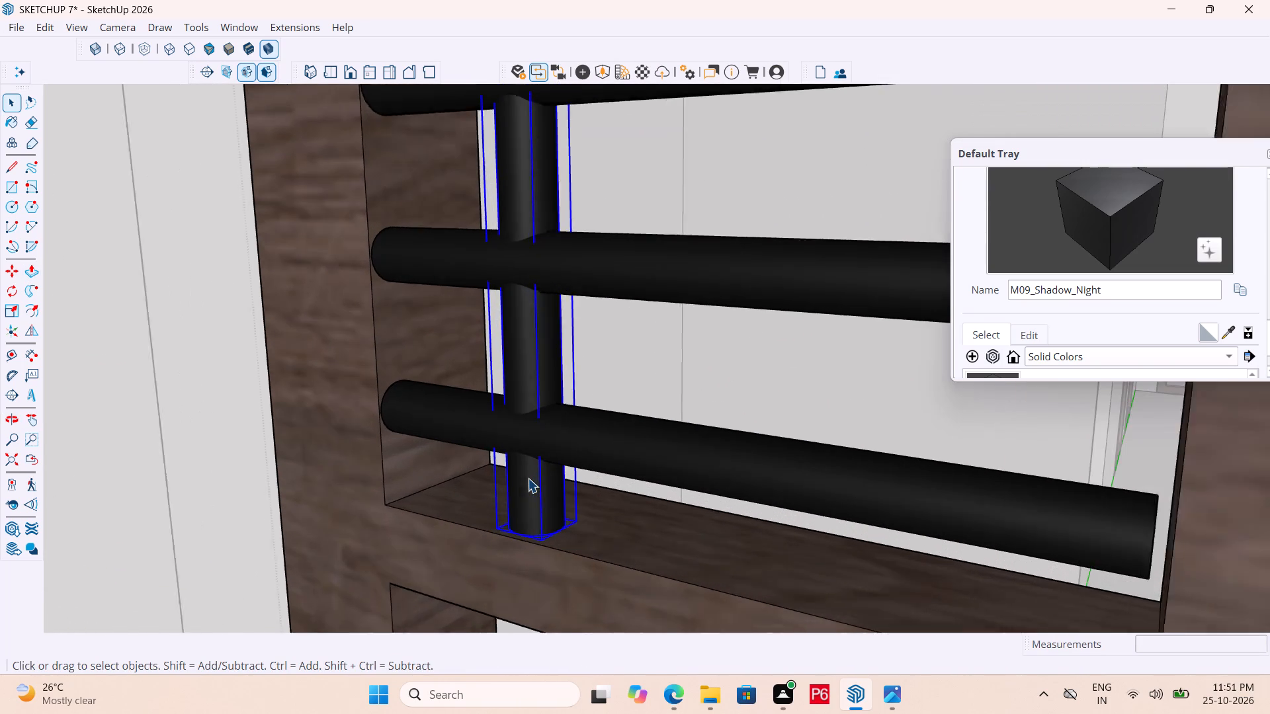
{"action": "scroll", "coordinate": [528, 478], "scroll_direction": "up", "scroll_amount": 2}
{"action": "key", "text": "m"}
{"action": "left_click", "coordinate": [552, 546]}
{"action": "scroll", "coordinate": [604, 514], "scroll_direction": "down", "scroll_amount": 8}
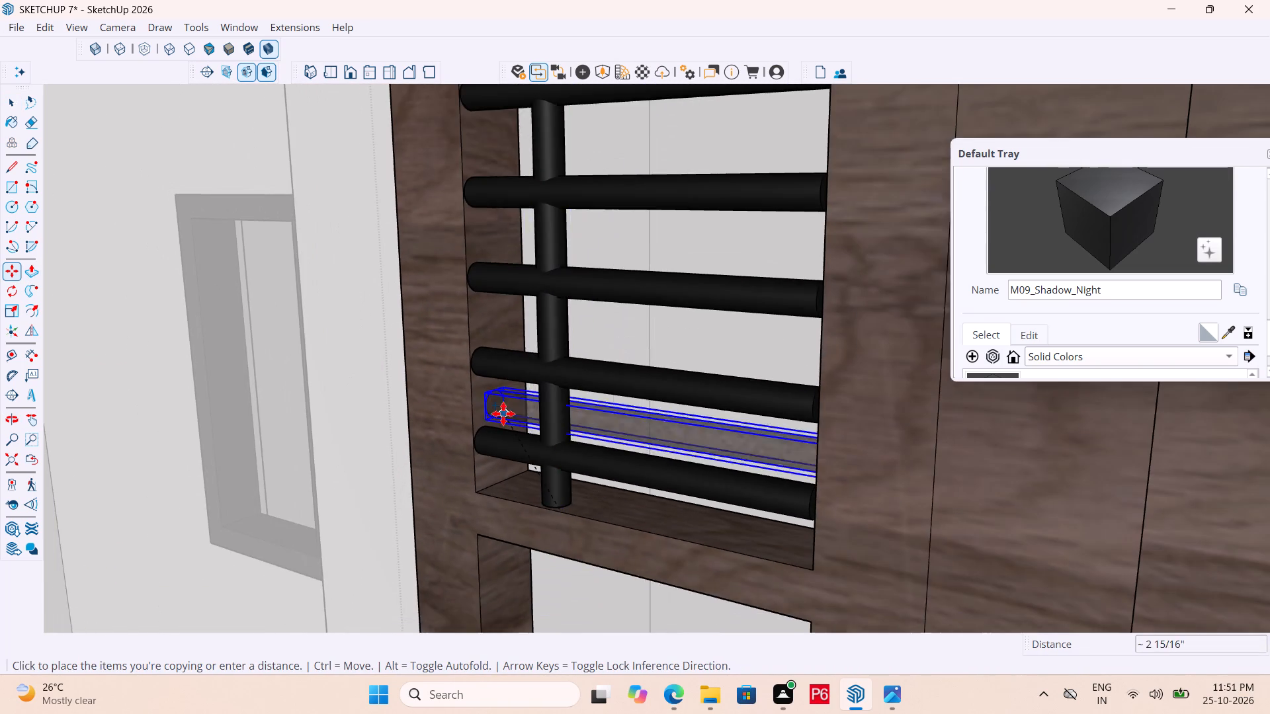
{"action": "middle_click_drag", "start_coordinate": [702, 585], "coordinate": [906, 573]}
{"action": "scroll", "coordinate": [822, 528], "scroll_direction": "up", "scroll_amount": 6}
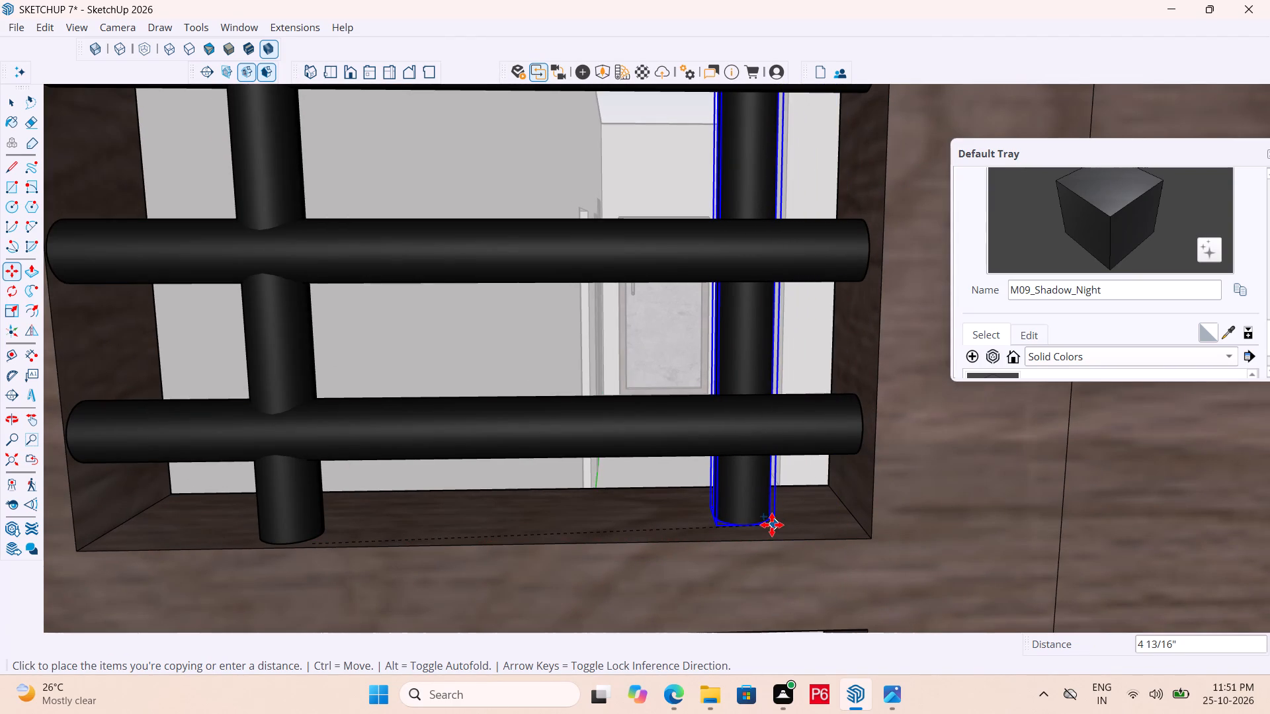
{"action": "left_click", "coordinate": [772, 525]}
{"action": "type", "text": "/2"}
{"action": "key", "text": "Return"}
{"action": "scroll", "coordinate": [777, 446], "scroll_direction": "down", "scroll_amount": 6}
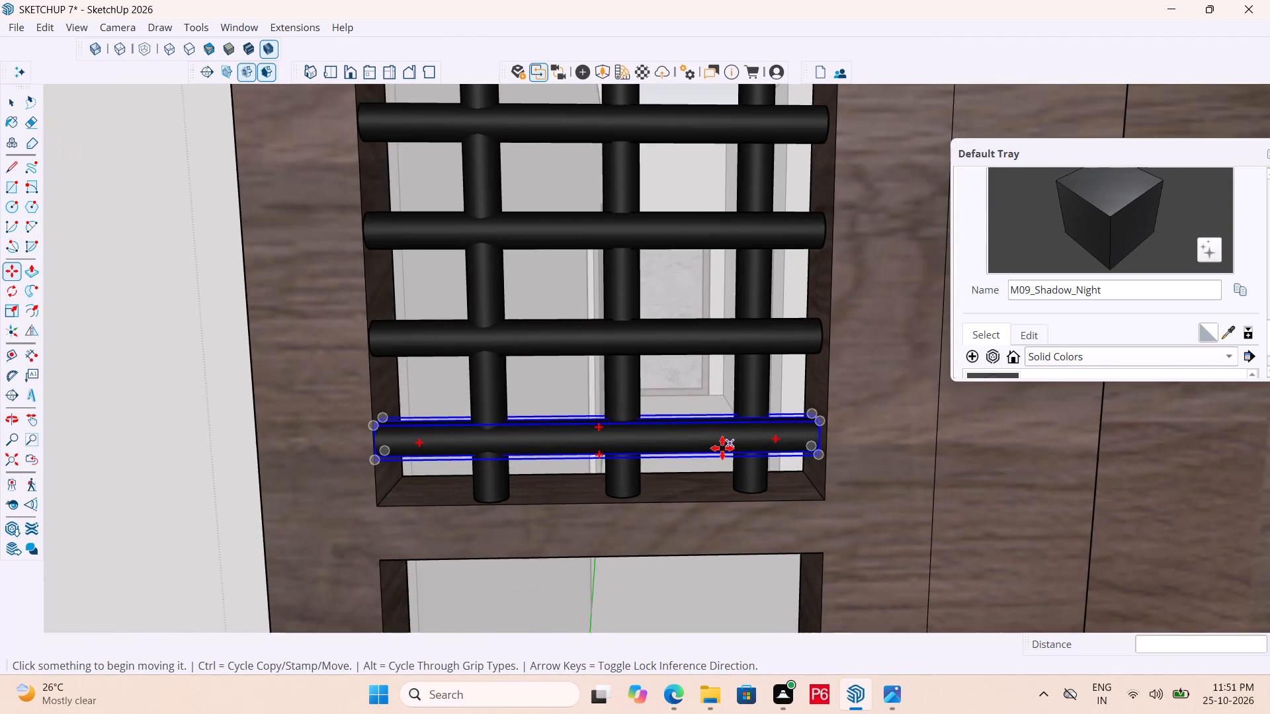
Save the model with the vertical bars added to the grille.
{"action": "scroll", "coordinate": [718, 448], "scroll_direction": "down", "scroll_amount": 3}
{"action": "middle_click_drag", "start_coordinate": [742, 486], "coordinate": [538, 506]}
{"action": "key", "text": "ctrl+s"}
{"action": "key", "text": "ctrl+s"}
{"action": "key", "text": "ctrl+s"}
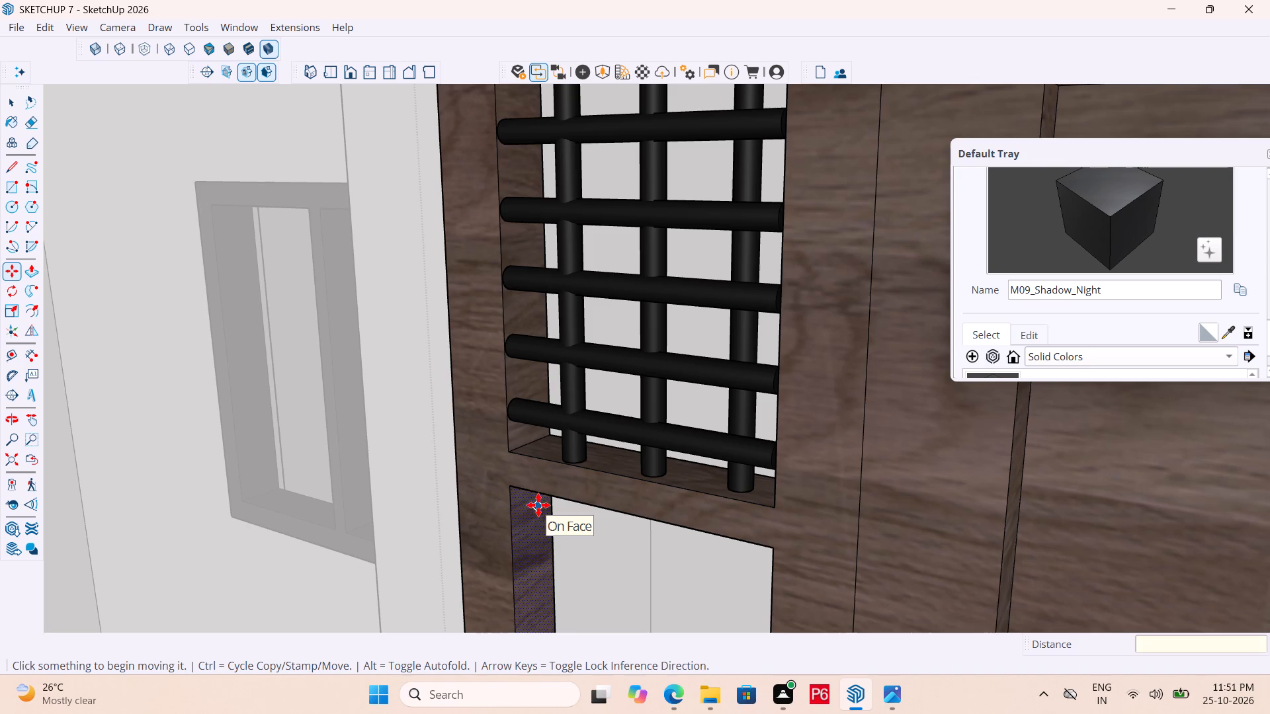
Examine the whole door and its side panel openings, from the top grille down to the sill.
{"action": "scroll", "coordinate": [566, 416], "scroll_direction": "down", "scroll_amount": 6}
{"action": "scroll", "coordinate": [575, 295], "scroll_direction": "down", "scroll_amount": 3}
{"action": "key", "text": "space"}
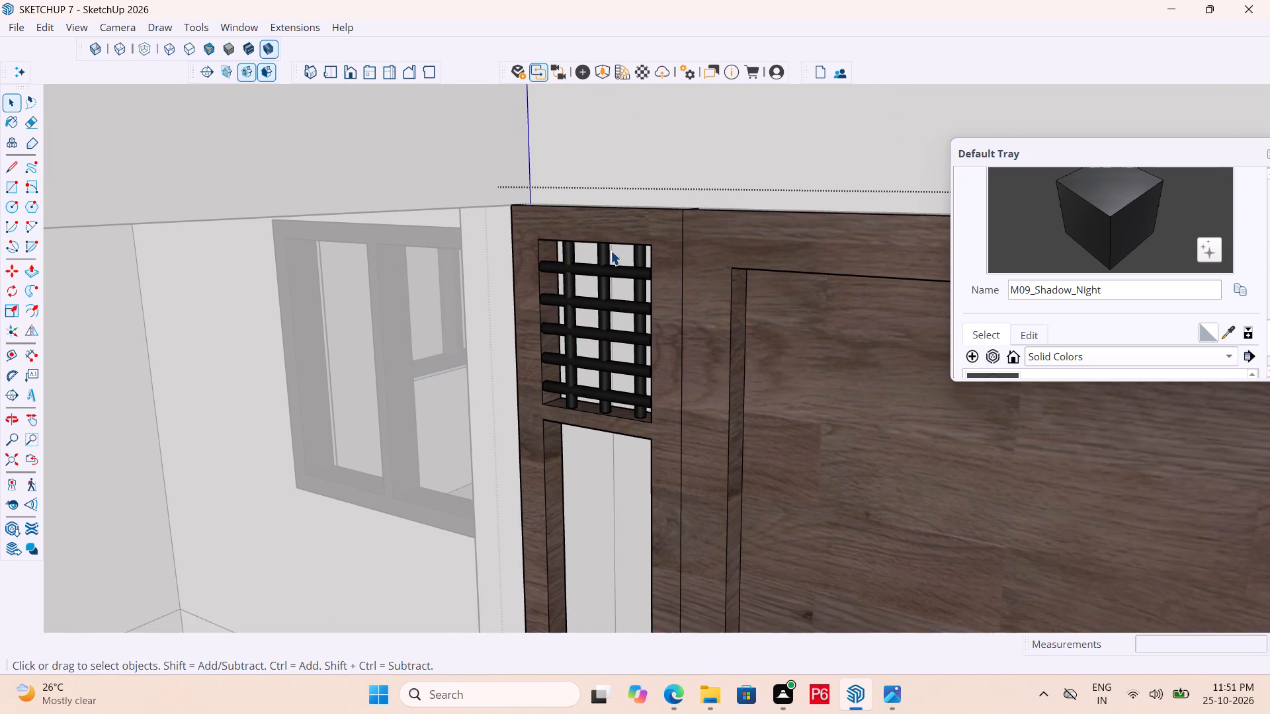
{"action": "scroll", "coordinate": [611, 251], "scroll_direction": "down", "scroll_amount": 4}
{"action": "middle_click_drag", "start_coordinate": [614, 339], "coordinate": [724, 348]}
{"action": "scroll", "coordinate": [564, 275], "scroll_direction": "down", "scroll_amount": 7}
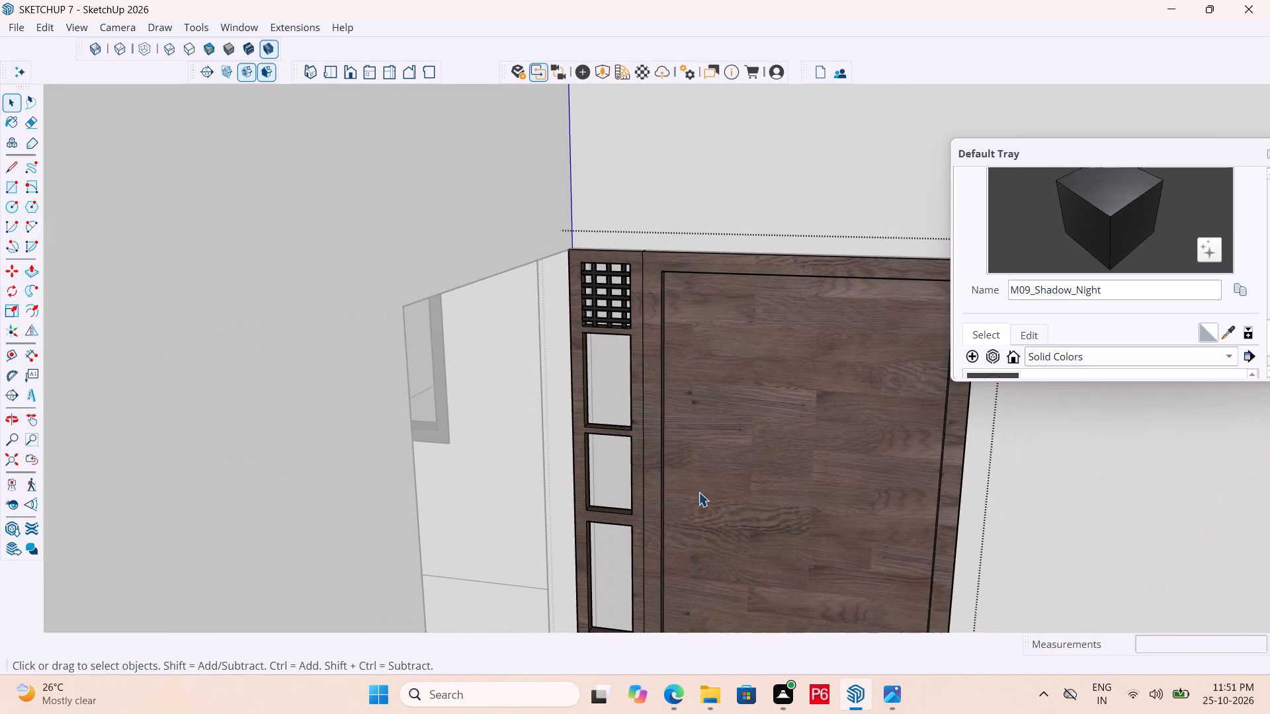
{"action": "middle_click_drag", "start_coordinate": [675, 441], "coordinate": [637, 420]}
{"action": "scroll", "coordinate": [693, 143], "scroll_direction": "down", "scroll_amount": 4}
{"action": "middle_click_drag", "start_coordinate": [691, 175], "coordinate": [695, 183]}
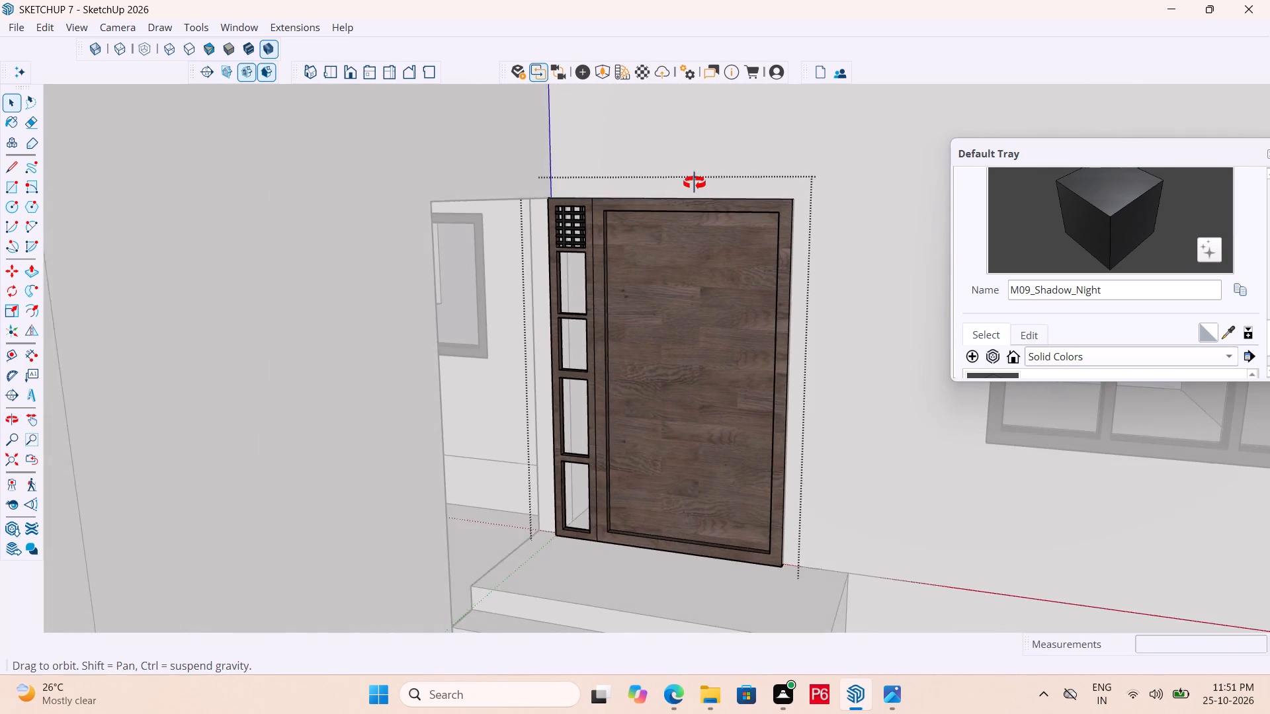
{"action": "middle_click_drag", "start_coordinate": [695, 183], "coordinate": [700, 208]}
{"action": "scroll", "coordinate": [618, 539], "scroll_direction": "up", "scroll_amount": 6}
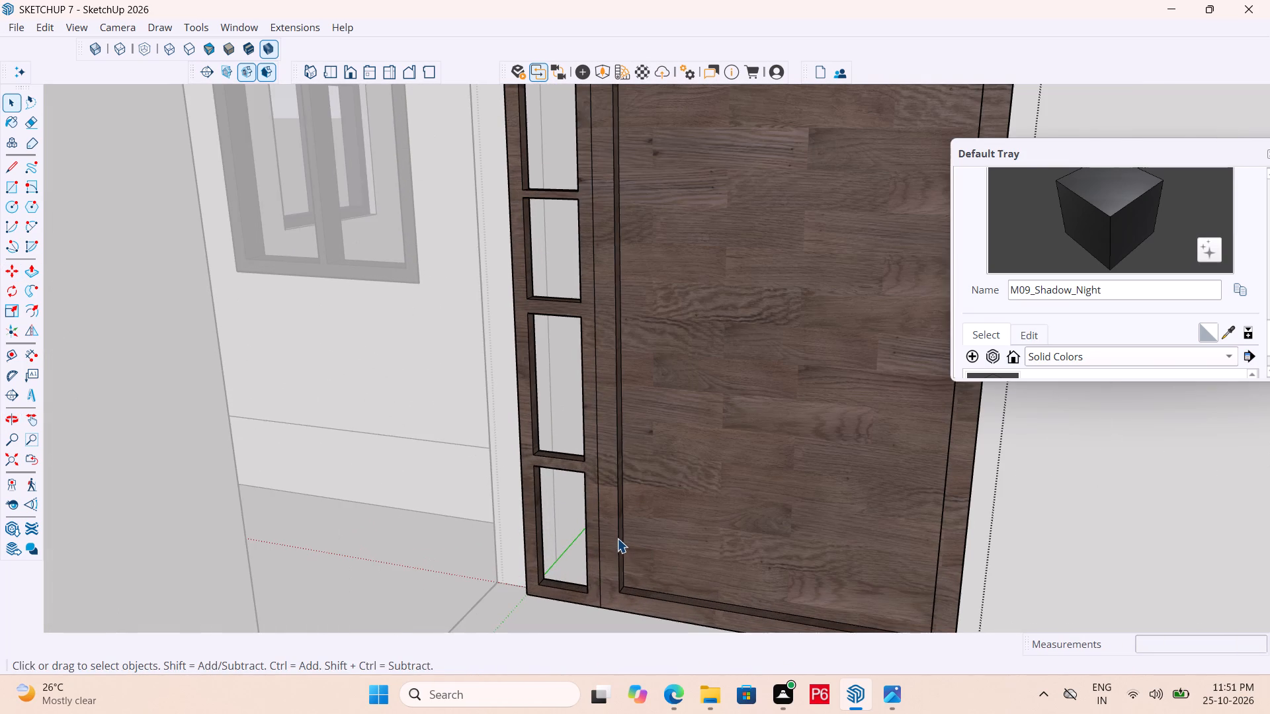
{"action": "scroll", "coordinate": [617, 538], "scroll_direction": "down", "scroll_amount": 5}
Copy all the bars of the top grille straight down about 1' 4 15/16" into the side panel opening below.
{"action": "scroll", "coordinate": [573, 227], "scroll_direction": "up", "scroll_amount": 15}
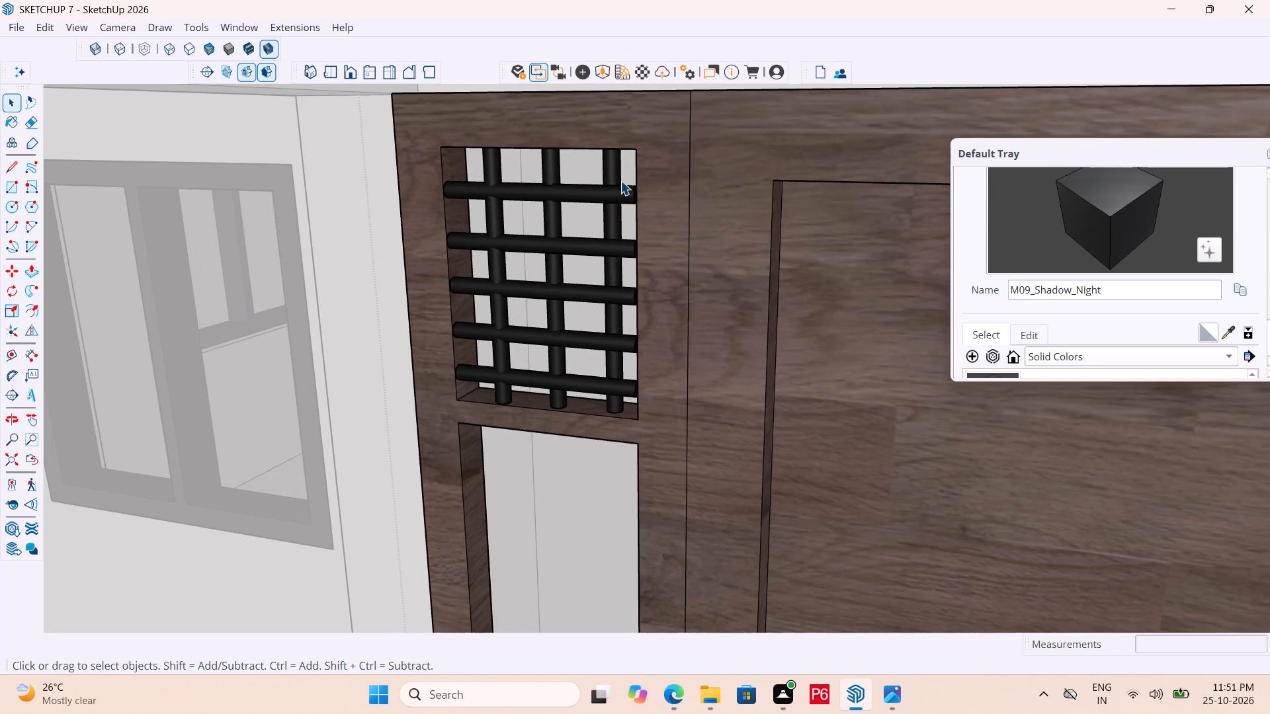
{"action": "middle_click_drag", "start_coordinate": [626, 182], "coordinate": [665, 173]}
{"action": "scroll", "coordinate": [662, 175], "scroll_direction": "up", "scroll_amount": 3}
{"action": "left_click_drag", "start_coordinate": [713, 148], "coordinate": [713, 149]}
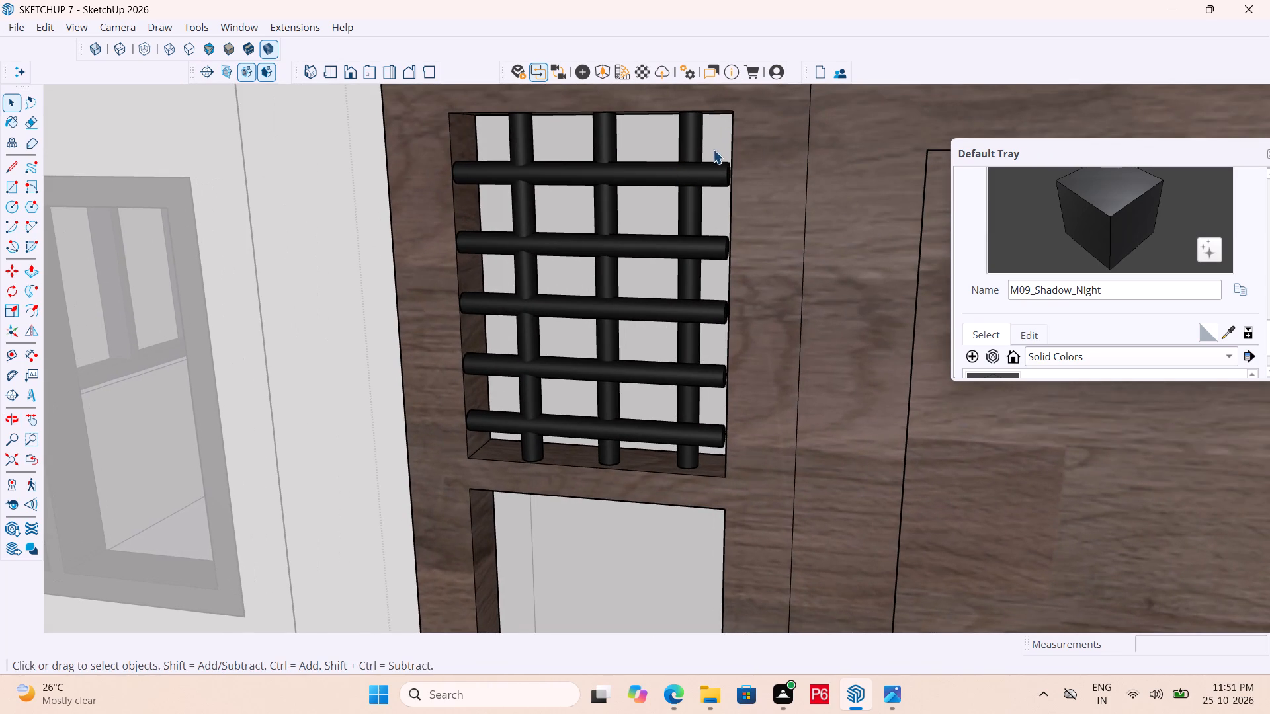
{"action": "left_click_drag", "start_coordinate": [713, 149], "coordinate": [493, 433]}
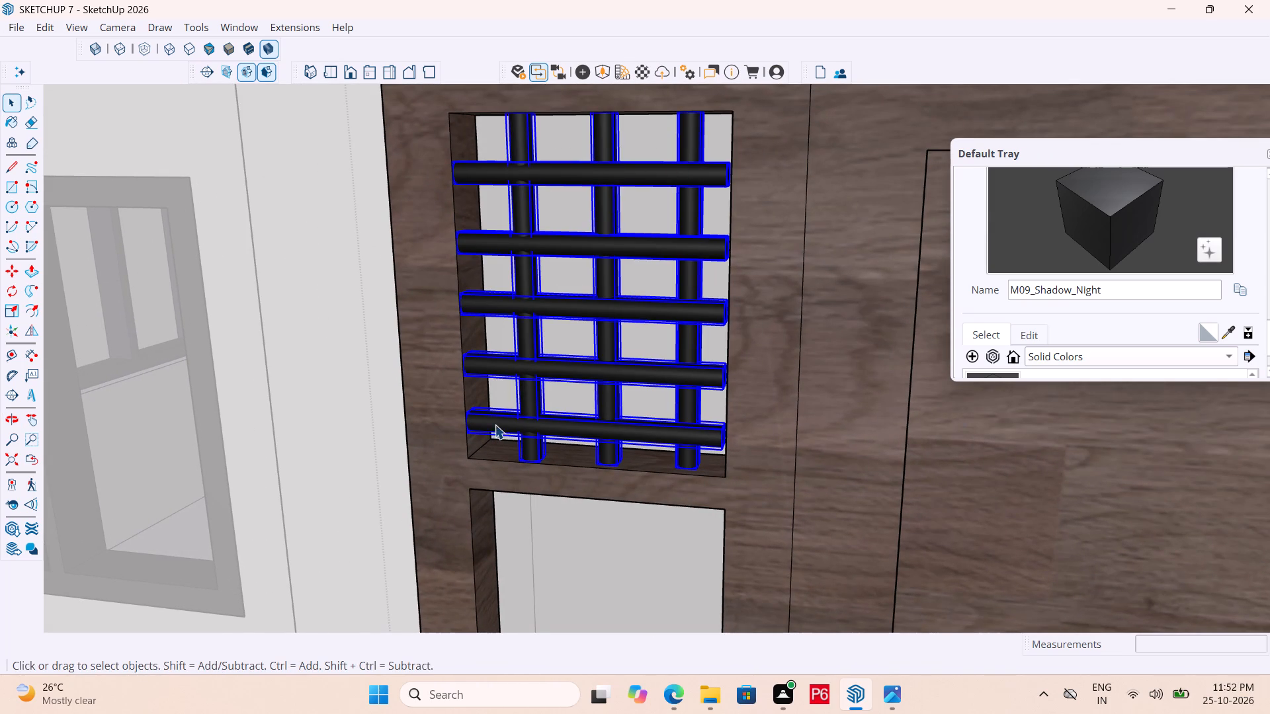
{"action": "scroll", "coordinate": [610, 322], "scroll_direction": "down", "scroll_amount": 7}
{"action": "middle_click_drag", "start_coordinate": [754, 328], "coordinate": [342, 405]}
{"action": "scroll", "coordinate": [380, 373], "scroll_direction": "down", "scroll_amount": 8}
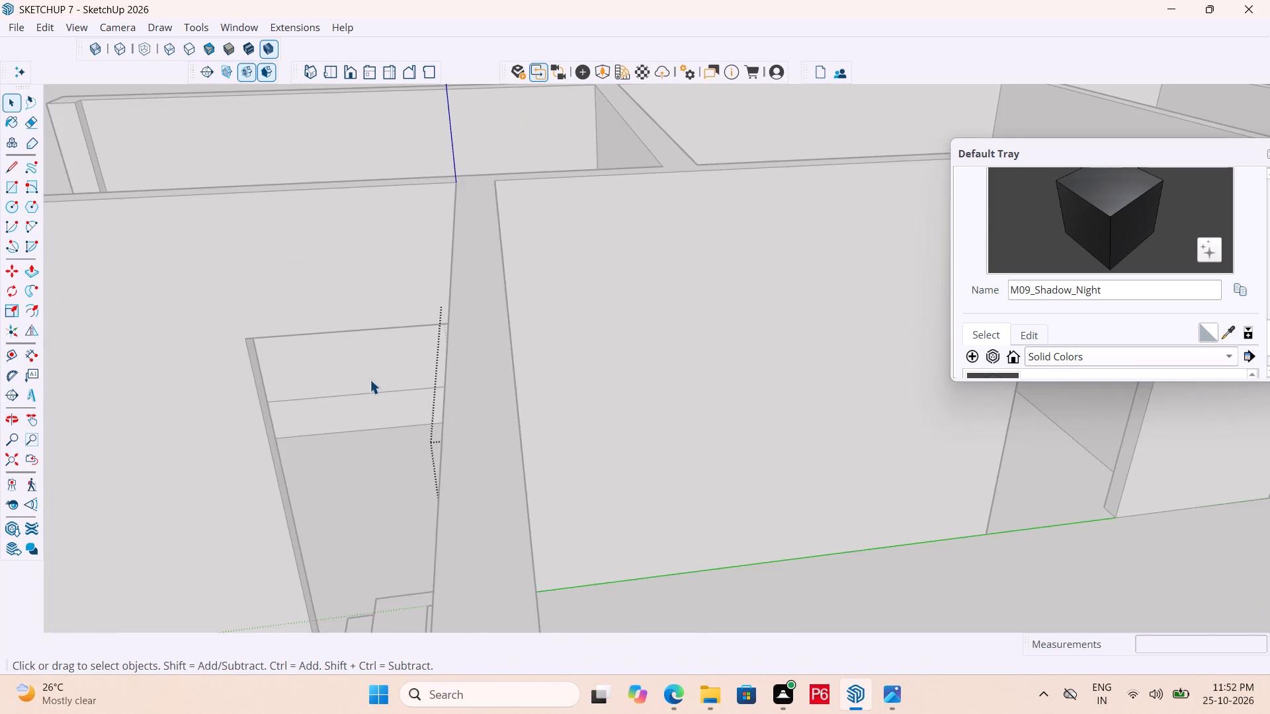
{"action": "middle_click_drag", "start_coordinate": [685, 399], "coordinate": [1001, 414]}
{"action": "scroll", "coordinate": [663, 397], "scroll_direction": "down", "scroll_amount": 4}
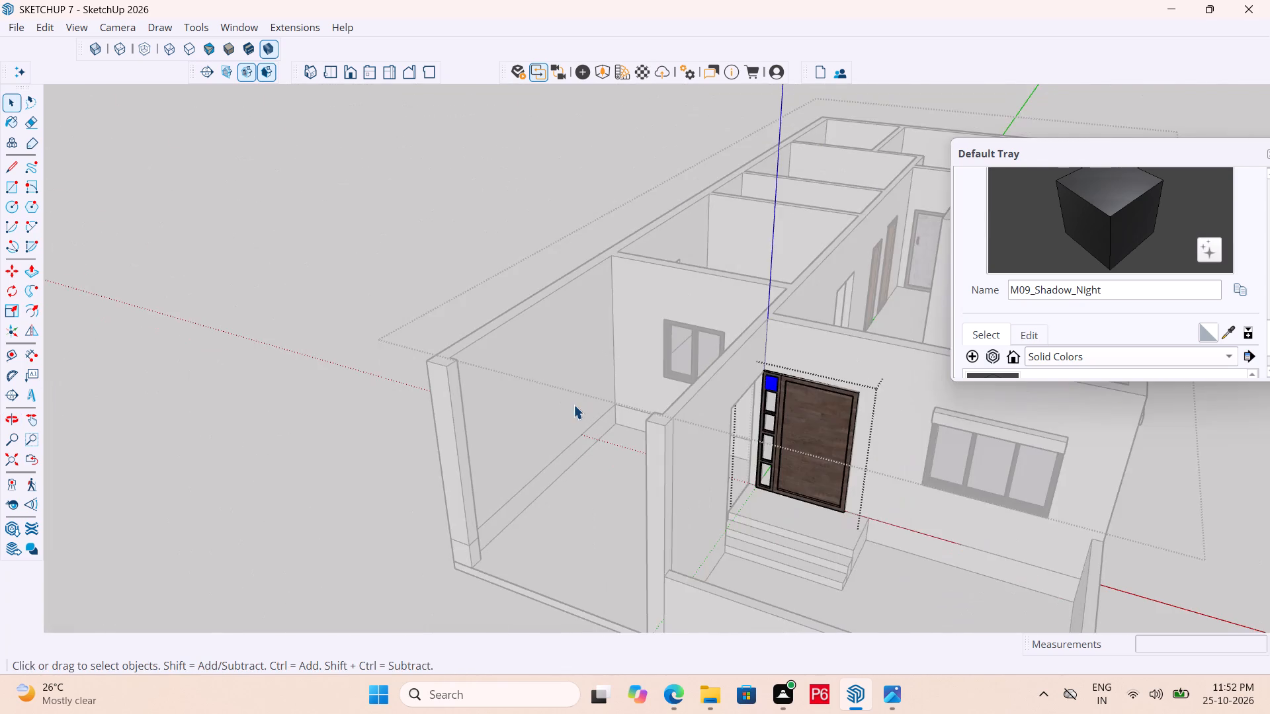
{"action": "scroll", "coordinate": [573, 405], "scroll_direction": "down", "scroll_amount": 1}
{"action": "scroll", "coordinate": [806, 426], "scroll_direction": "up", "scroll_amount": 13}
{"action": "scroll", "coordinate": [638, 247], "scroll_direction": "up", "scroll_amount": 11}
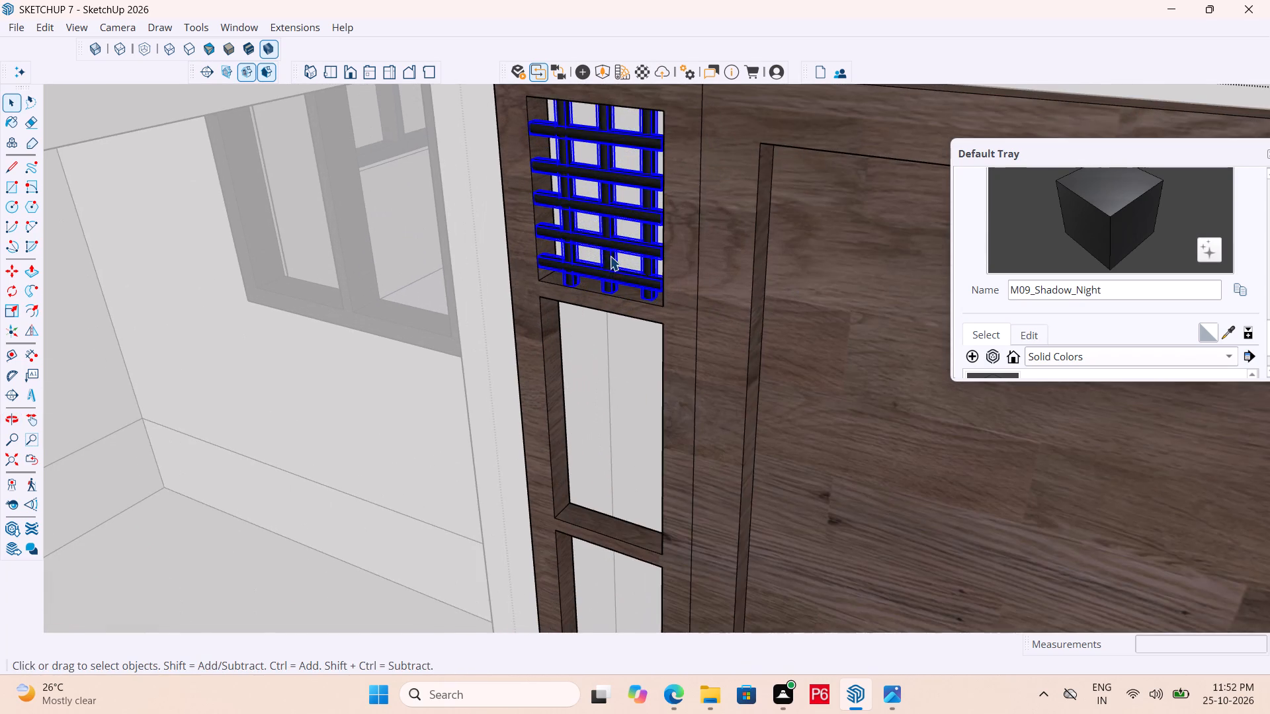
{"action": "scroll", "coordinate": [566, 315], "scroll_direction": "up", "scroll_amount": 5}
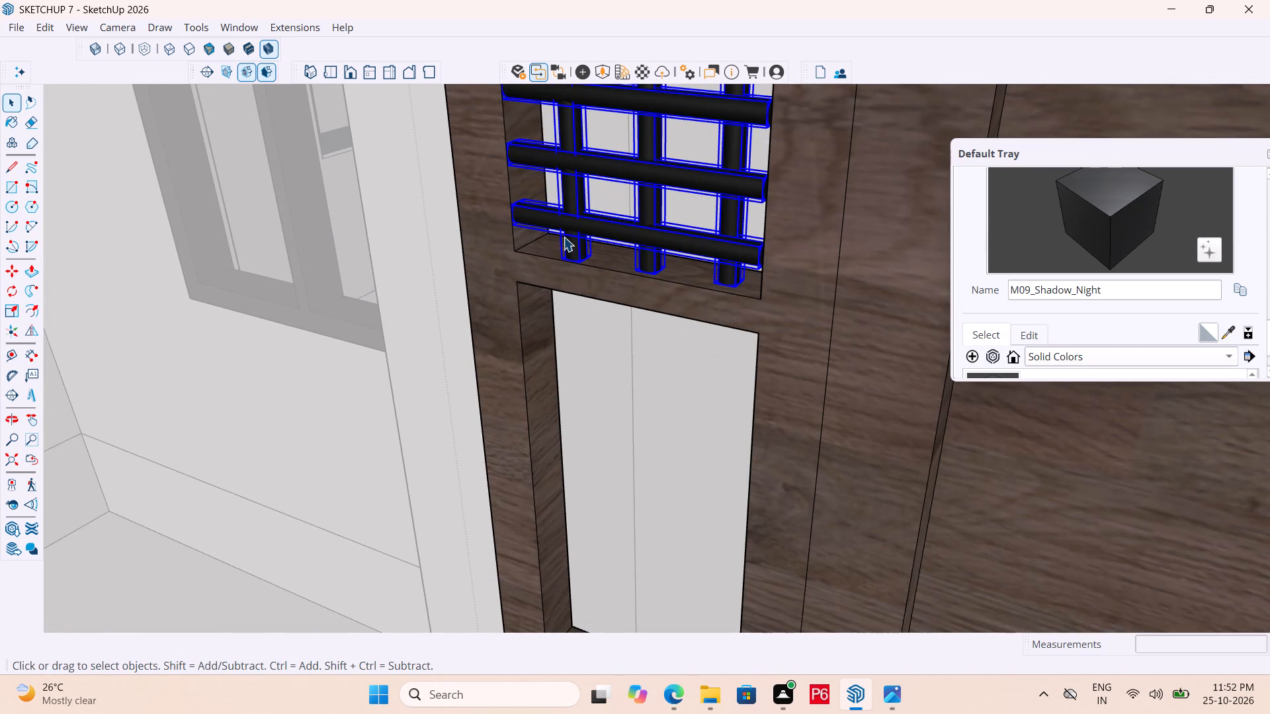
{"action": "scroll", "coordinate": [636, 185], "scroll_direction": "down", "scroll_amount": 5}
{"action": "scroll", "coordinate": [574, 190], "scroll_direction": "up", "scroll_amount": 3}
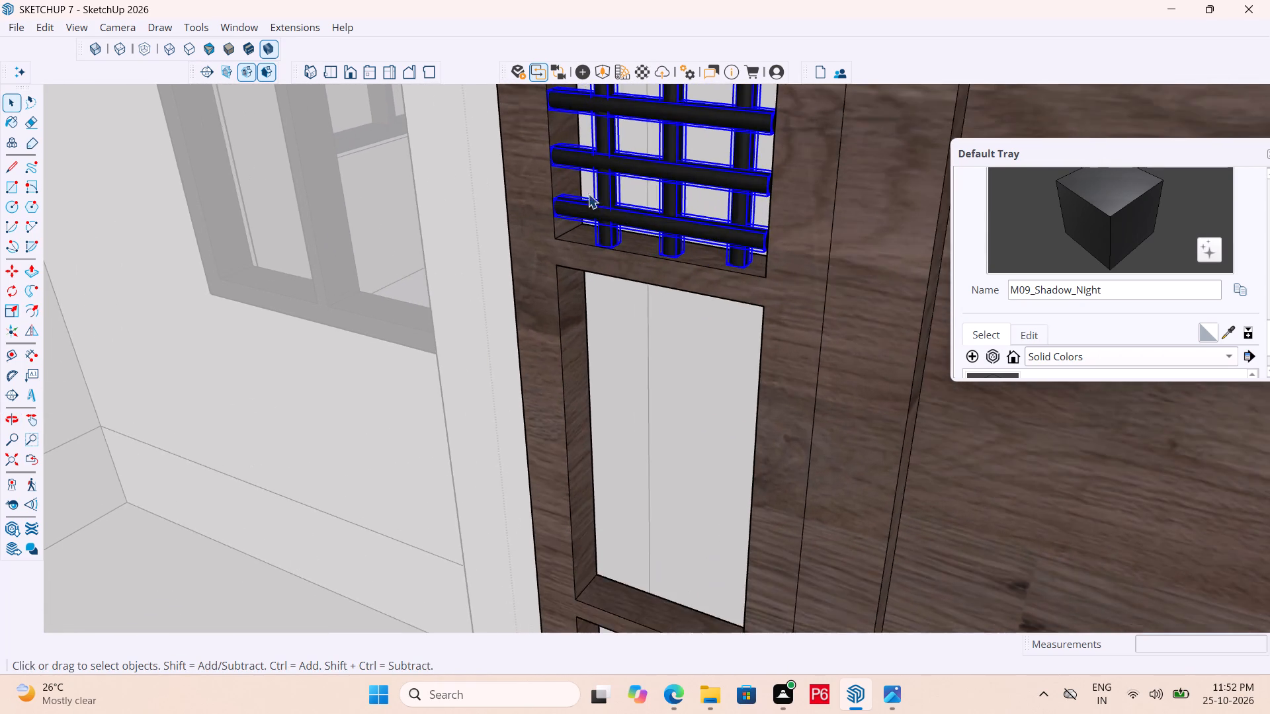
{"action": "scroll", "coordinate": [588, 194], "scroll_direction": "up", "scroll_amount": 6}
{"action": "key", "text": "m"}
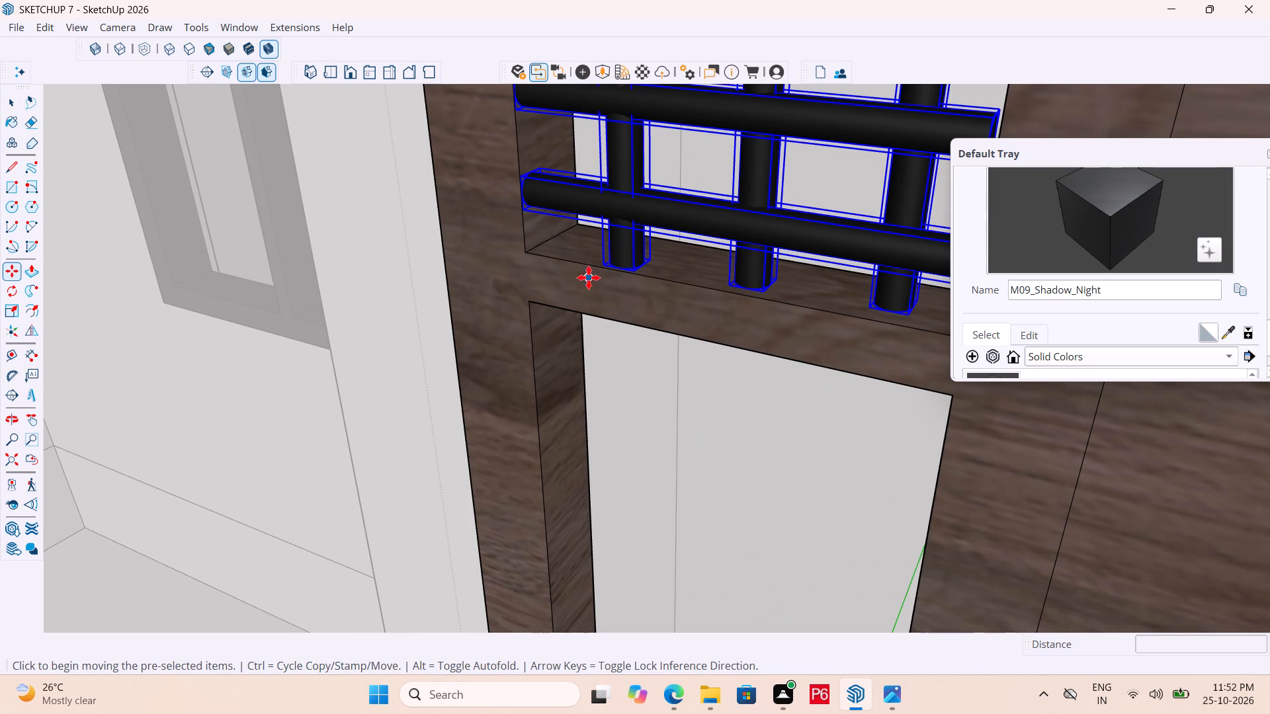
{"action": "left_click", "coordinate": [603, 266], "text": "ctrl"}
{"action": "scroll", "coordinate": [598, 352], "scroll_direction": "down", "scroll_amount": 7}
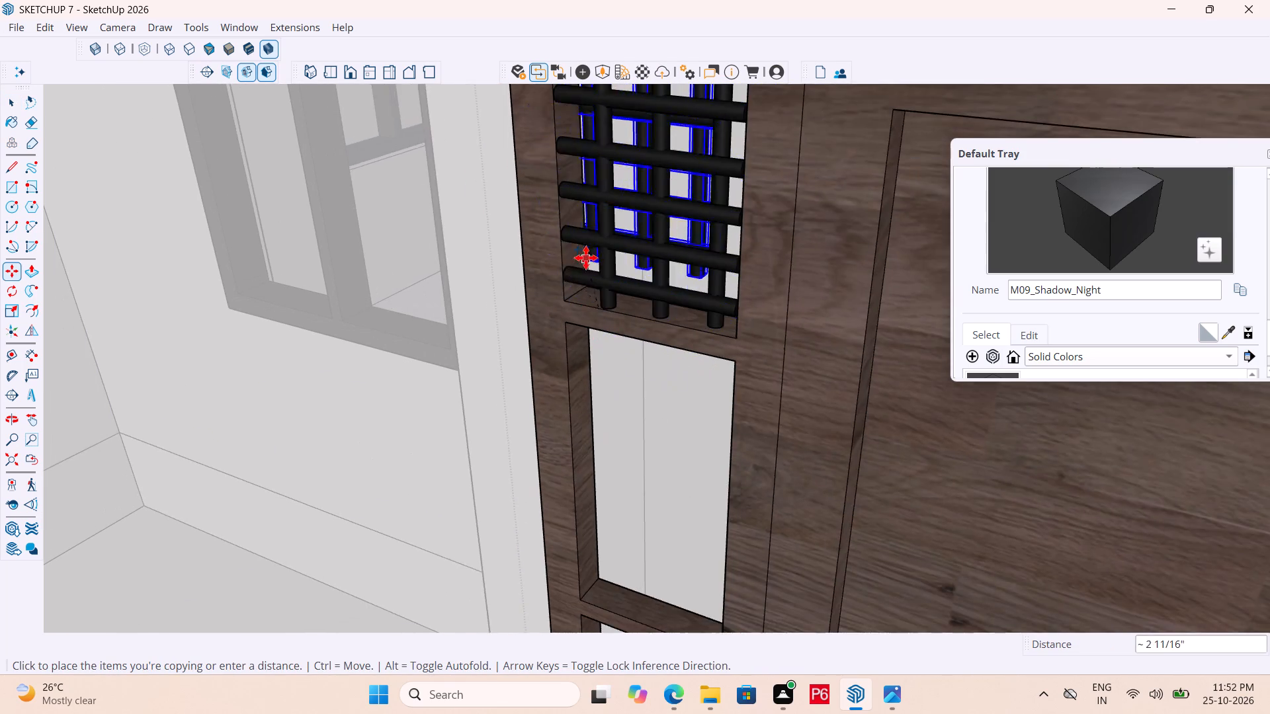
{"action": "scroll", "coordinate": [587, 257], "scroll_direction": "down", "scroll_amount": 5}
{"action": "scroll", "coordinate": [611, 483], "scroll_direction": "up", "scroll_amount": 13}
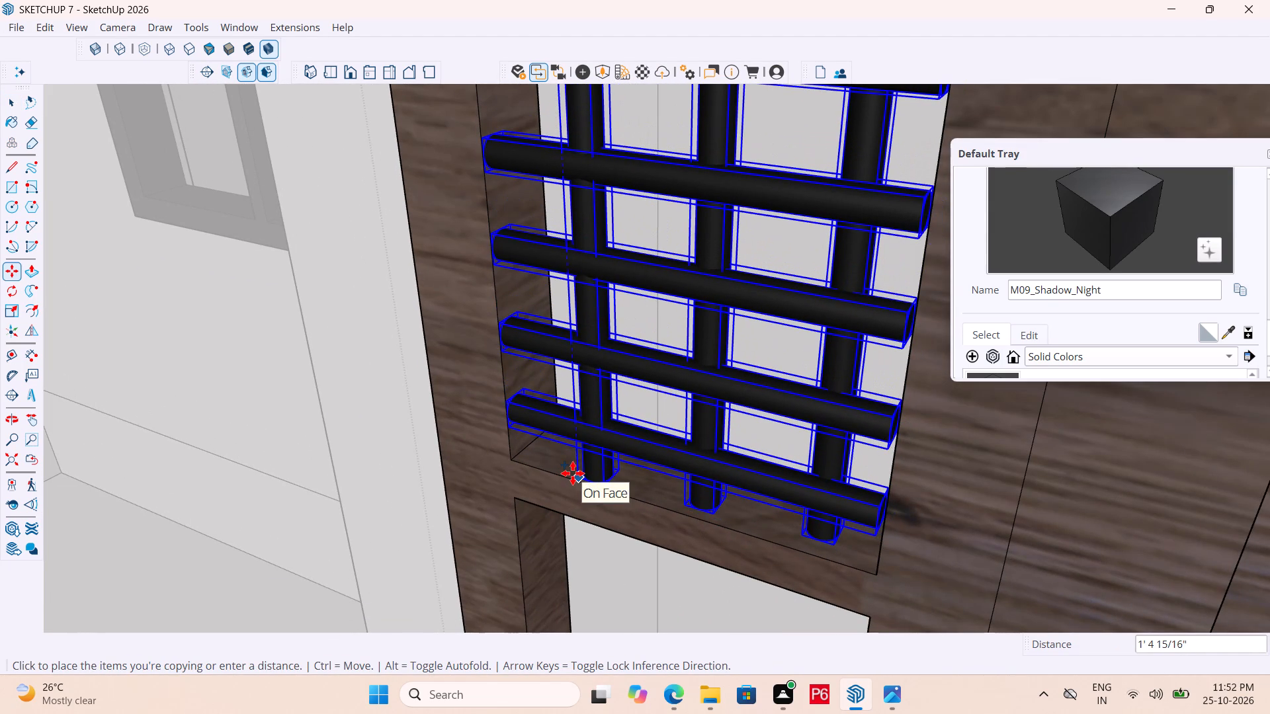
{"action": "left_click", "coordinate": [573, 473]}
{"action": "scroll", "coordinate": [606, 416], "scroll_direction": "down", "scroll_amount": 7}
{"action": "middle_click_drag", "start_coordinate": [598, 426], "coordinate": [665, 483]}
{"action": "scroll", "coordinate": [671, 237], "scroll_direction": "up", "scroll_amount": 10}
{"action": "key", "text": "space"}
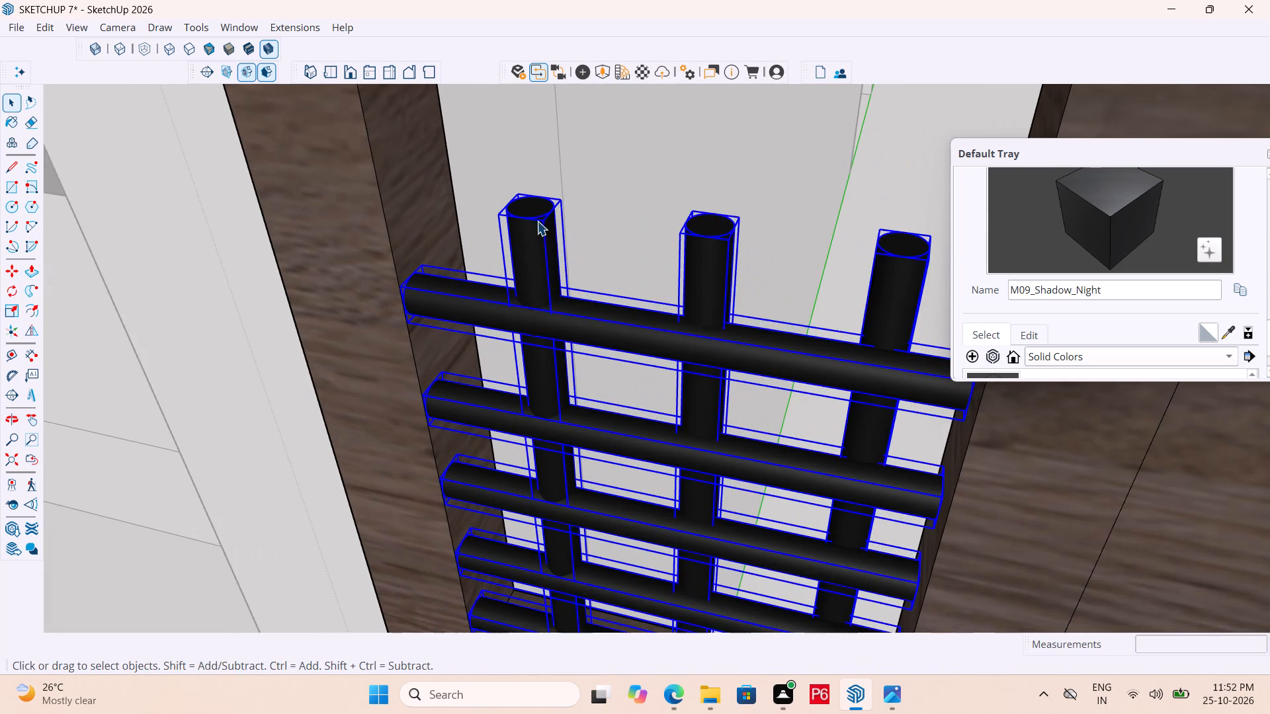
Inside the first vertical bar's group in the second opening, Push/Pull its end face up about 5 5/8" to the opening's top.
{"action": "left_click", "coordinate": [538, 218]}
{"action": "left_click", "coordinate": [529, 206]}
{"action": "double_click", "coordinate": [530, 207]}
{"action": "left_click", "coordinate": [530, 207]}
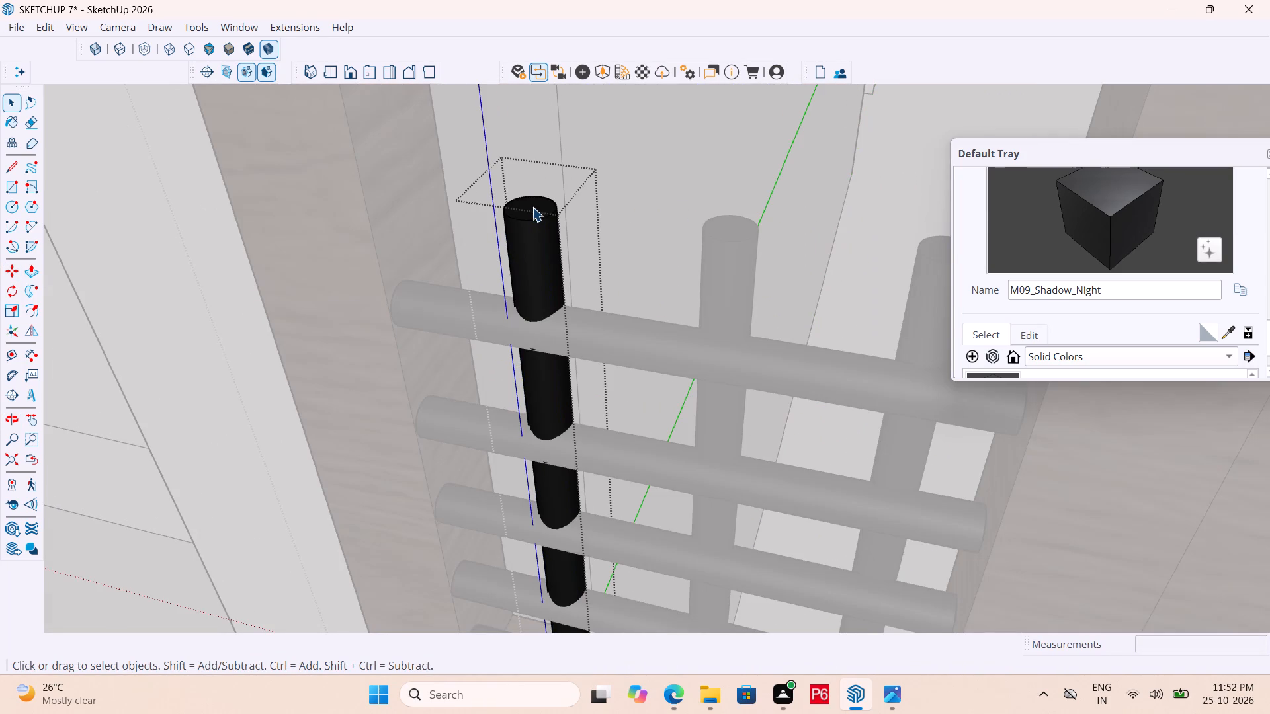
{"action": "left_click", "coordinate": [533, 206]}
{"action": "left_click", "coordinate": [534, 209]}
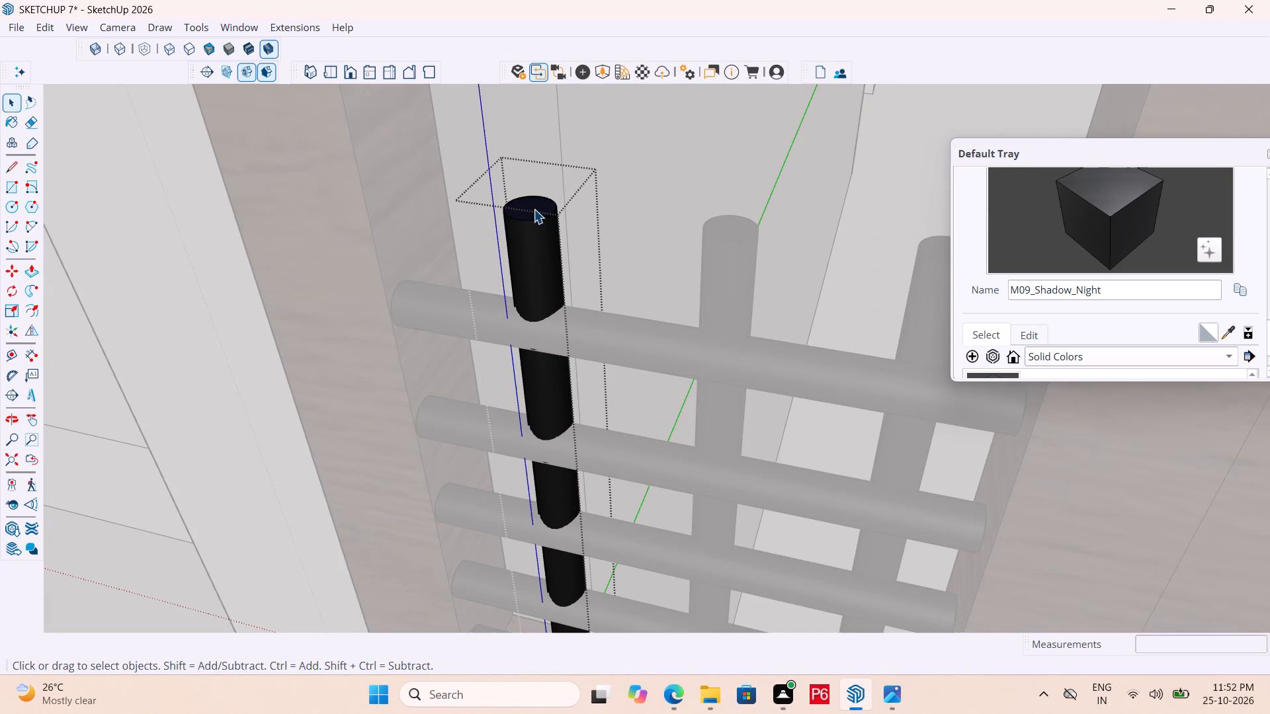
{"action": "key", "text": "p"}
{"action": "left_click", "coordinate": [532, 202]}
{"action": "scroll", "coordinate": [534, 196], "scroll_direction": "down", "scroll_amount": 7}
{"action": "scroll", "coordinate": [554, 278], "scroll_direction": "down", "scroll_amount": 3}
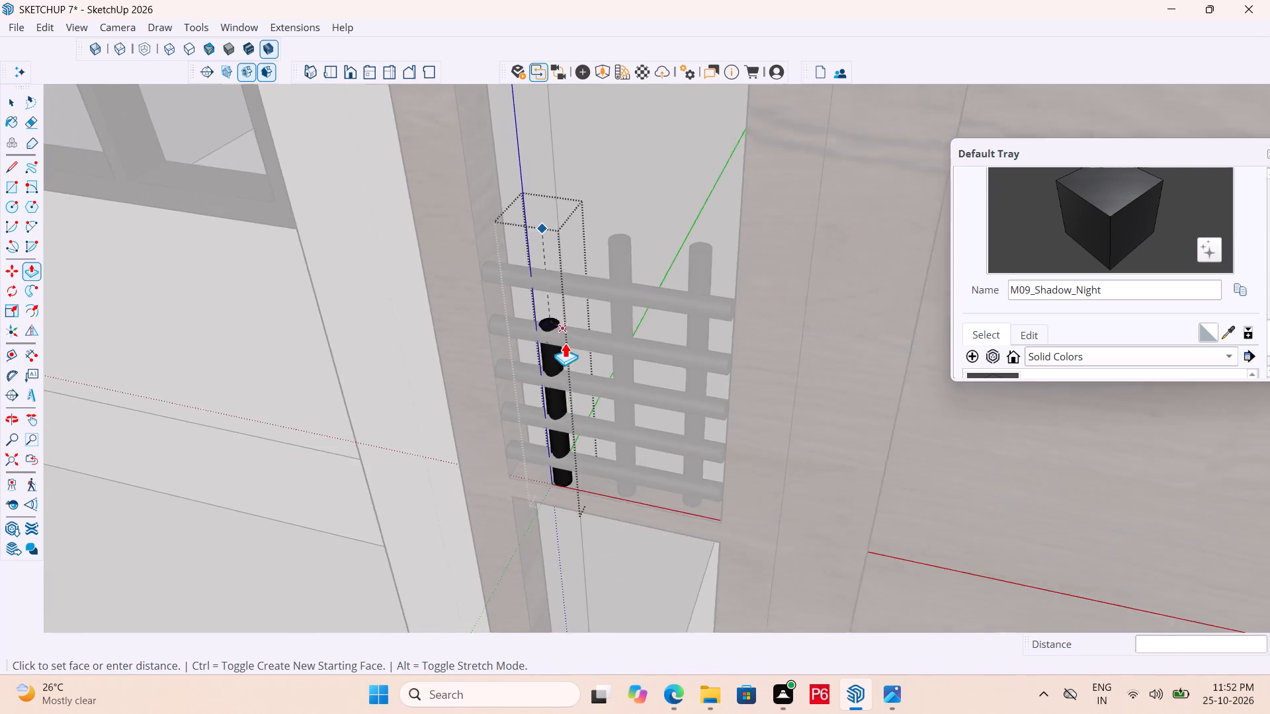
{"action": "scroll", "coordinate": [565, 342], "scroll_direction": "down", "scroll_amount": 7}
{"action": "scroll", "coordinate": [554, 194], "scroll_direction": "up", "scroll_amount": 5}
{"action": "middle_click", "coordinate": [558, 191]}
{"action": "scroll", "coordinate": [558, 191], "scroll_direction": "down", "scroll_amount": 1}
{"action": "middle_click_drag", "start_coordinate": [579, 119], "coordinate": [607, 0]}
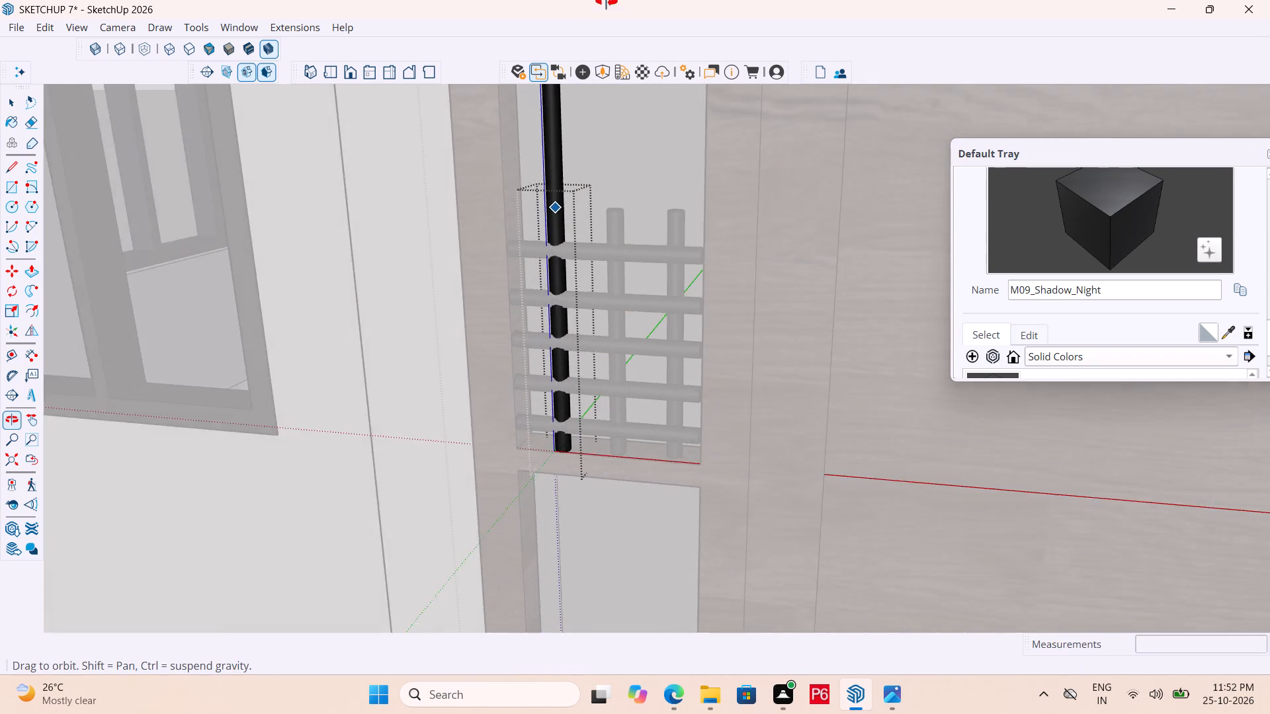
{"action": "middle_click_drag", "start_coordinate": [607, 0], "coordinate": [575, 138]}
{"action": "scroll", "coordinate": [530, 318], "scroll_direction": "down", "scroll_amount": 5}
{"action": "middle_click_drag", "start_coordinate": [548, 329], "coordinate": [609, 32]}
{"action": "scroll", "coordinate": [560, 155], "scroll_direction": "up", "scroll_amount": 5}
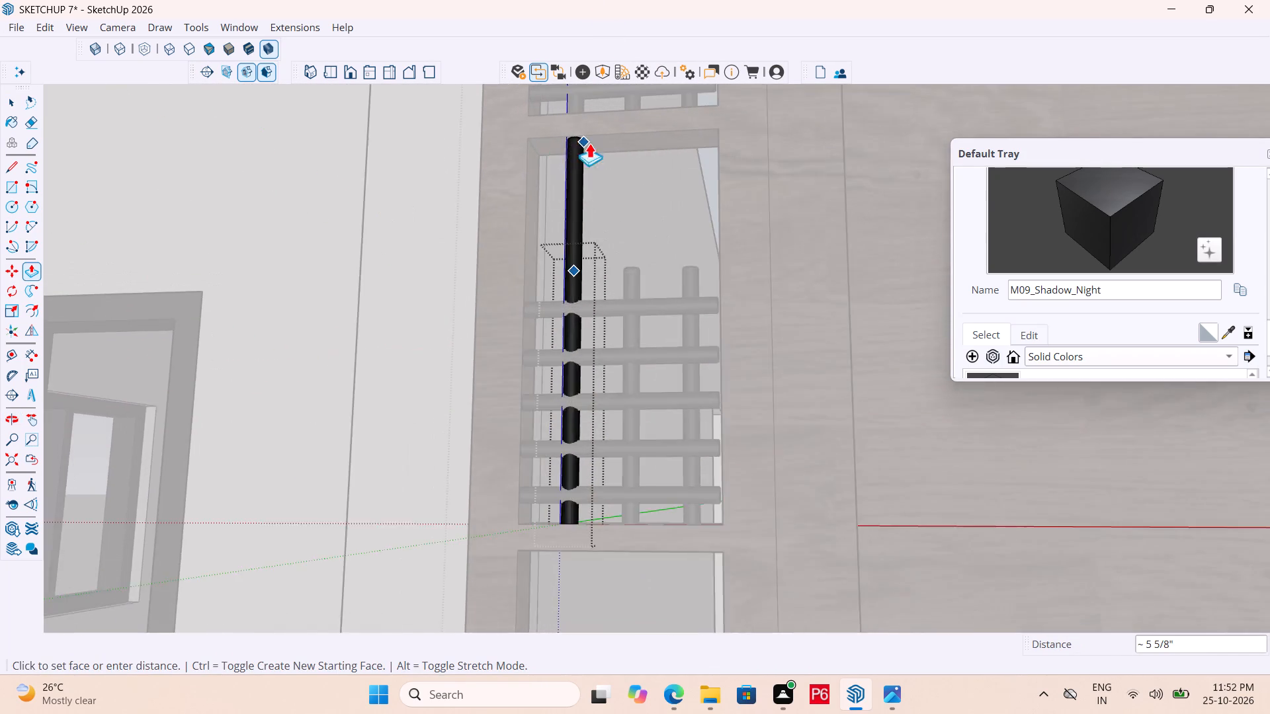
{"action": "scroll", "coordinate": [589, 143], "scroll_direction": "up", "scroll_amount": 5}
{"action": "left_click", "coordinate": [618, 138]}
{"action": "middle_click_drag", "start_coordinate": [626, 175], "coordinate": [525, 361]}
{"action": "scroll", "coordinate": [653, 239], "scroll_direction": "down", "scroll_amount": 7}
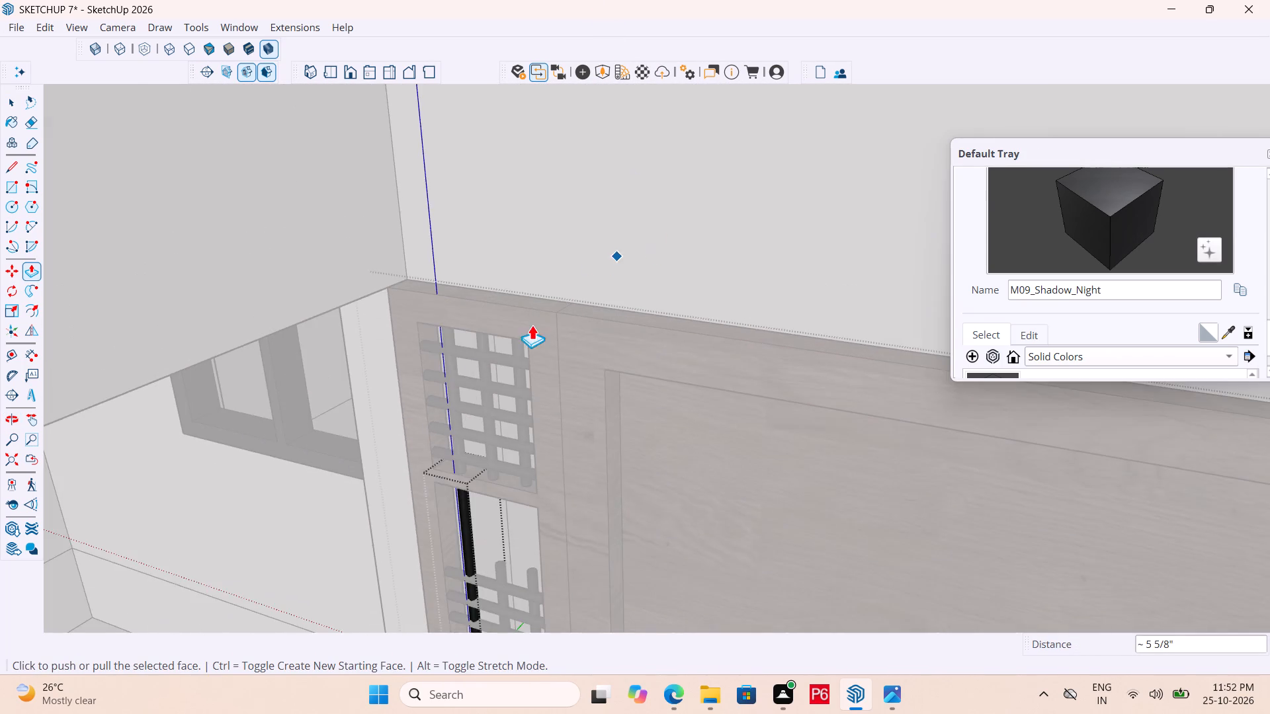
{"action": "key", "text": "space"}
Push/Pull the end face of the second opening's middle vertical bar up to the top of the opening.
{"action": "scroll", "coordinate": [437, 559], "scroll_direction": "up", "scroll_amount": 7}
{"action": "scroll", "coordinate": [540, 549], "scroll_direction": "up", "scroll_amount": 5}
{"action": "left_click", "coordinate": [548, 557]}
{"action": "left_click", "coordinate": [549, 557]}
{"action": "left_click", "coordinate": [549, 550]}
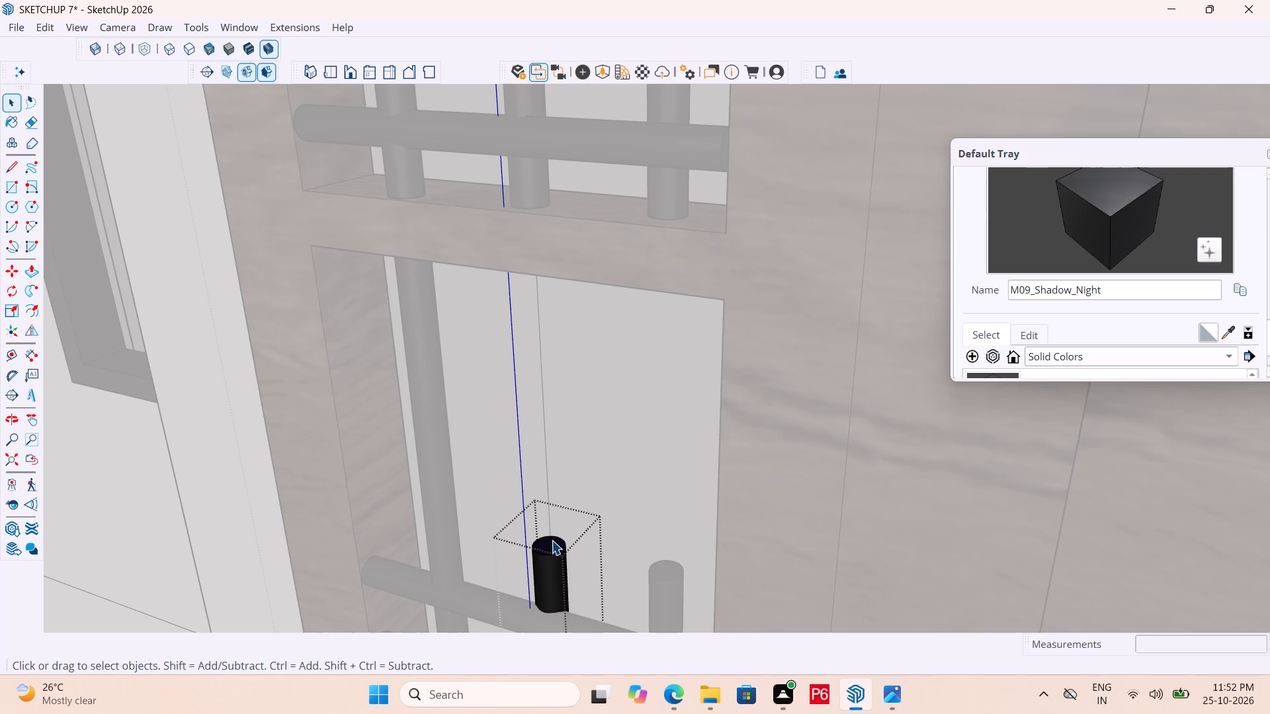
{"action": "left_click", "coordinate": [552, 540]}
{"action": "key", "text": "p"}
{"action": "left_click", "coordinate": [552, 540]}
{"action": "middle_click_drag", "start_coordinate": [592, 253], "coordinate": [694, 18]}
{"action": "left_click", "coordinate": [595, 294]}
{"action": "scroll", "coordinate": [591, 305], "scroll_direction": "down", "scroll_amount": 1}
{"action": "middle_click_drag", "start_coordinate": [587, 310], "coordinate": [292, 667]}
{"action": "scroll", "coordinate": [613, 346], "scroll_direction": "down", "scroll_amount": 5}
{"action": "middle_click_drag", "start_coordinate": [593, 393], "coordinate": [751, 393]}
{"action": "key", "text": "space"}
Push/Pull the end face of the vertical bar nearest the door leaf up about 5 5/8" to the second opening's top.
{"action": "scroll", "coordinate": [774, 512], "scroll_direction": "up", "scroll_amount": 4}
{"action": "left_click_drag", "start_coordinate": [765, 464], "coordinate": [760, 456]}
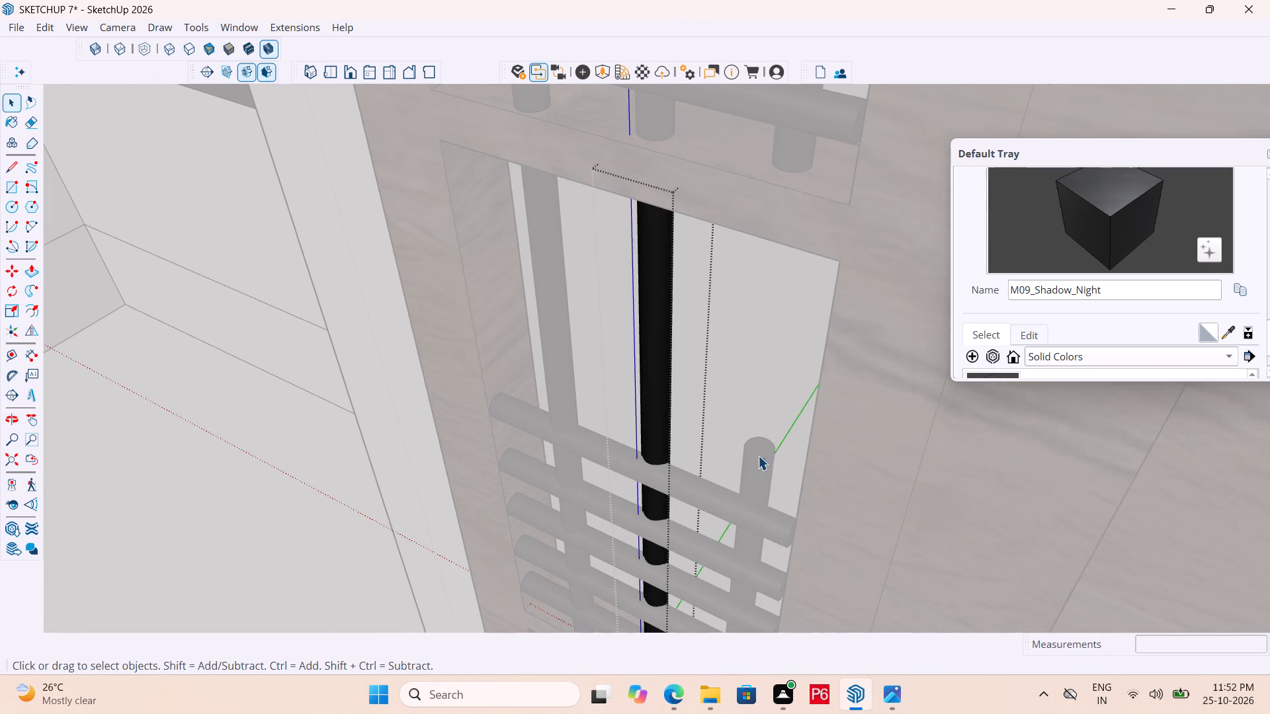
{"action": "left_click", "coordinate": [759, 454]}
{"action": "double_click", "coordinate": [766, 446]}
{"action": "double_click", "coordinate": [759, 448]}
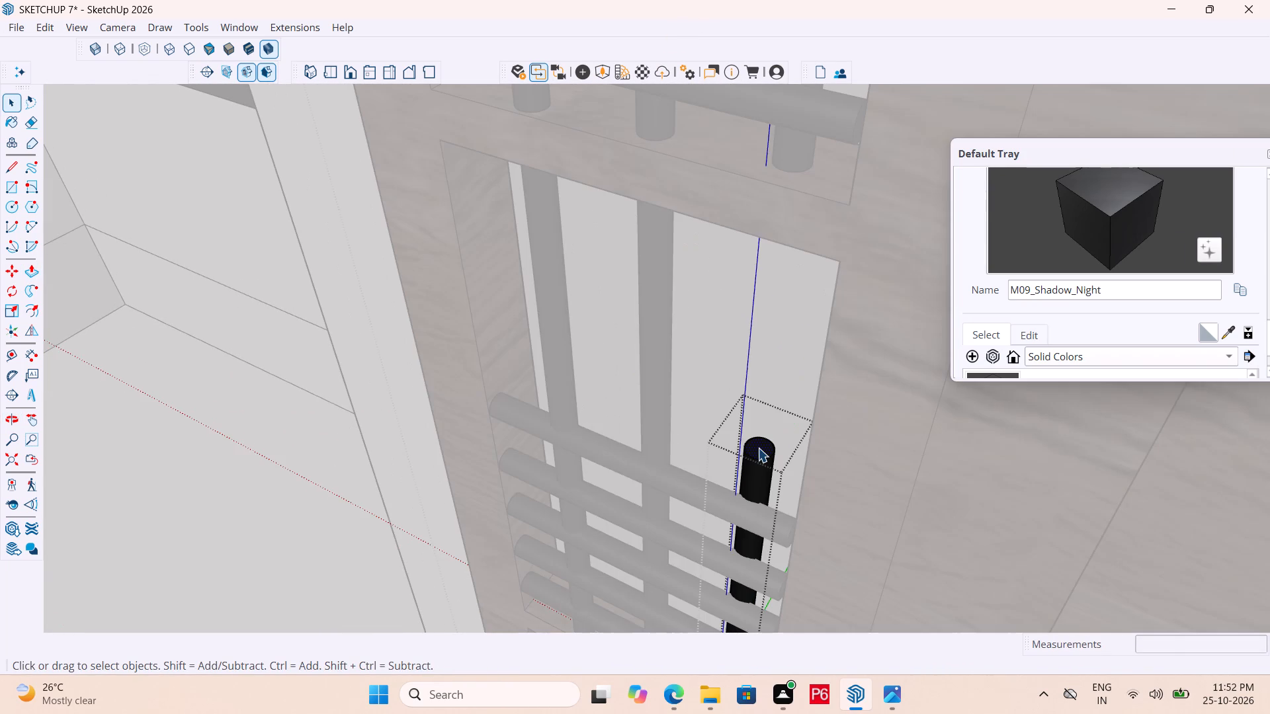
{"action": "key", "text": "p"}
{"action": "left_click", "coordinate": [758, 448]}
{"action": "middle_click_drag", "start_coordinate": [775, 243], "coordinate": [835, 0]}
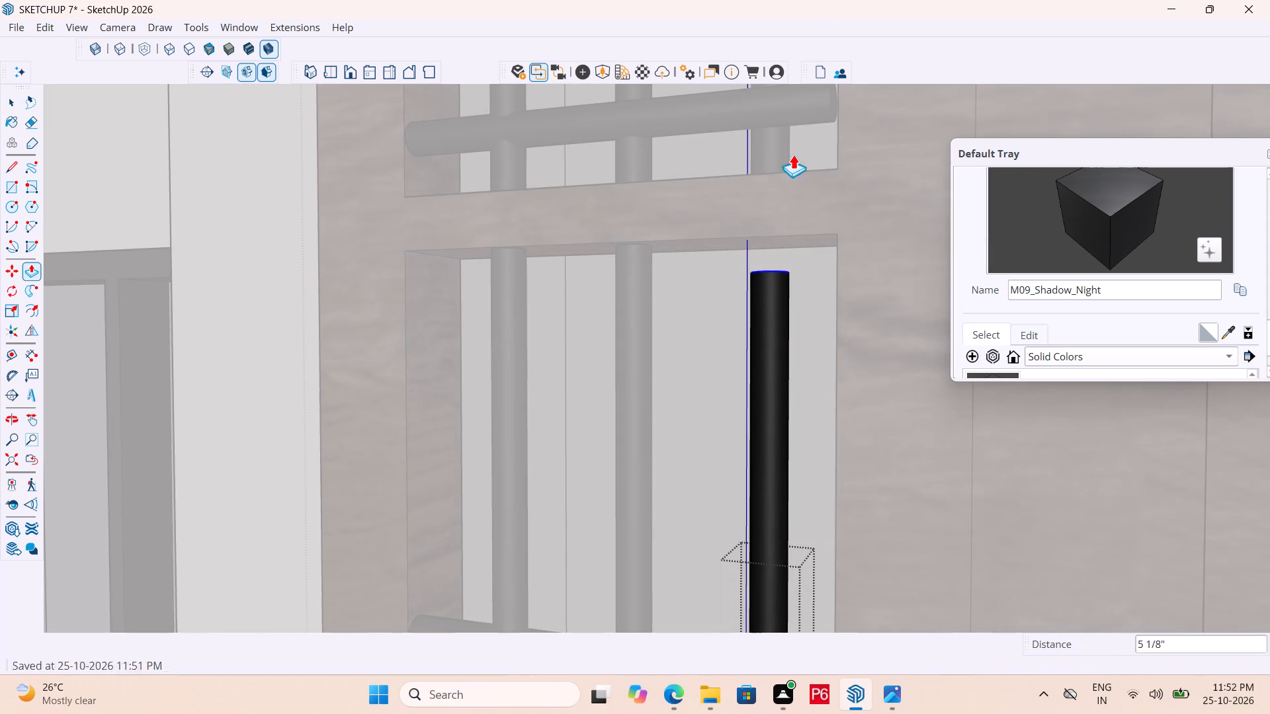
{"action": "left_click", "coordinate": [737, 243]}
{"action": "scroll", "coordinate": [737, 243], "scroll_direction": "down", "scroll_amount": 2}
{"action": "middle_click_drag", "start_coordinate": [736, 243], "coordinate": [632, 335]}
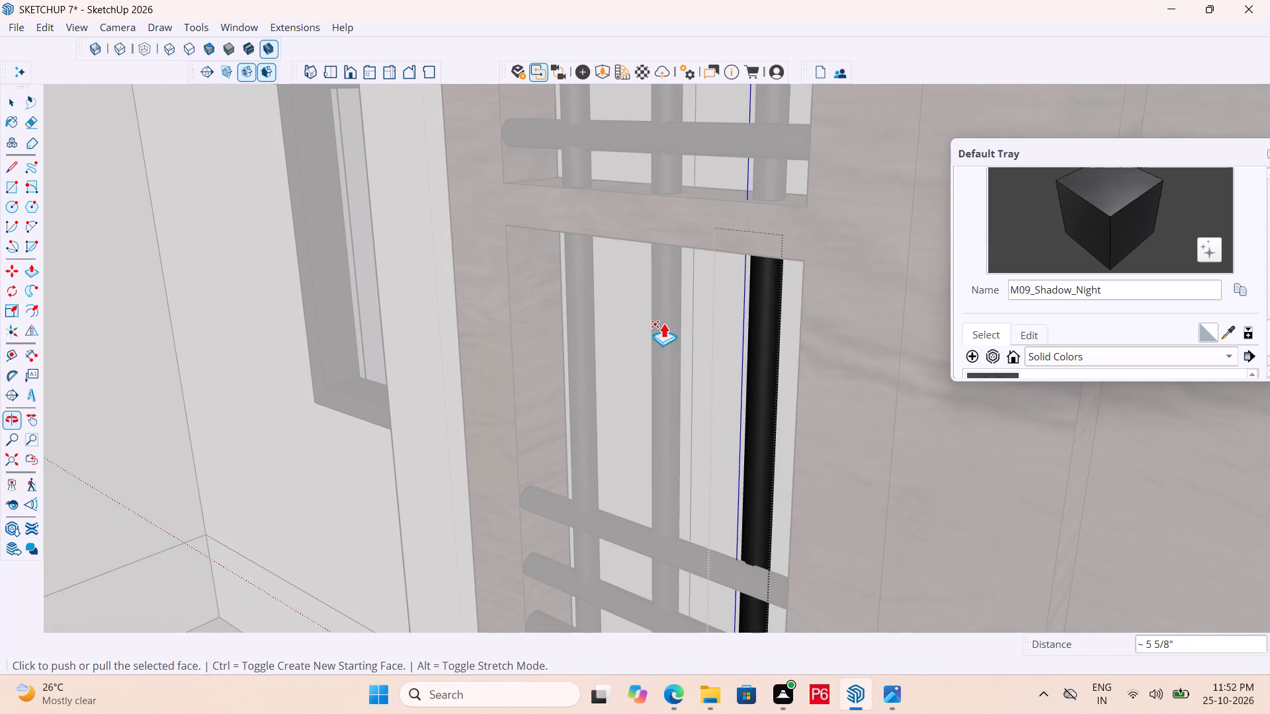
{"action": "key", "text": "space"}
Save the model with the lengthened vertical bars and leave the bar's group.
{"action": "scroll", "coordinate": [673, 342], "scroll_direction": "down", "scroll_amount": 1}
{"action": "middle_click_drag", "start_coordinate": [672, 344], "coordinate": [642, 405]}
{"action": "key", "text": "ctrl+s"}
{"action": "key", "text": "ctrl+s"}
{"action": "key", "text": "ctrl+s"}
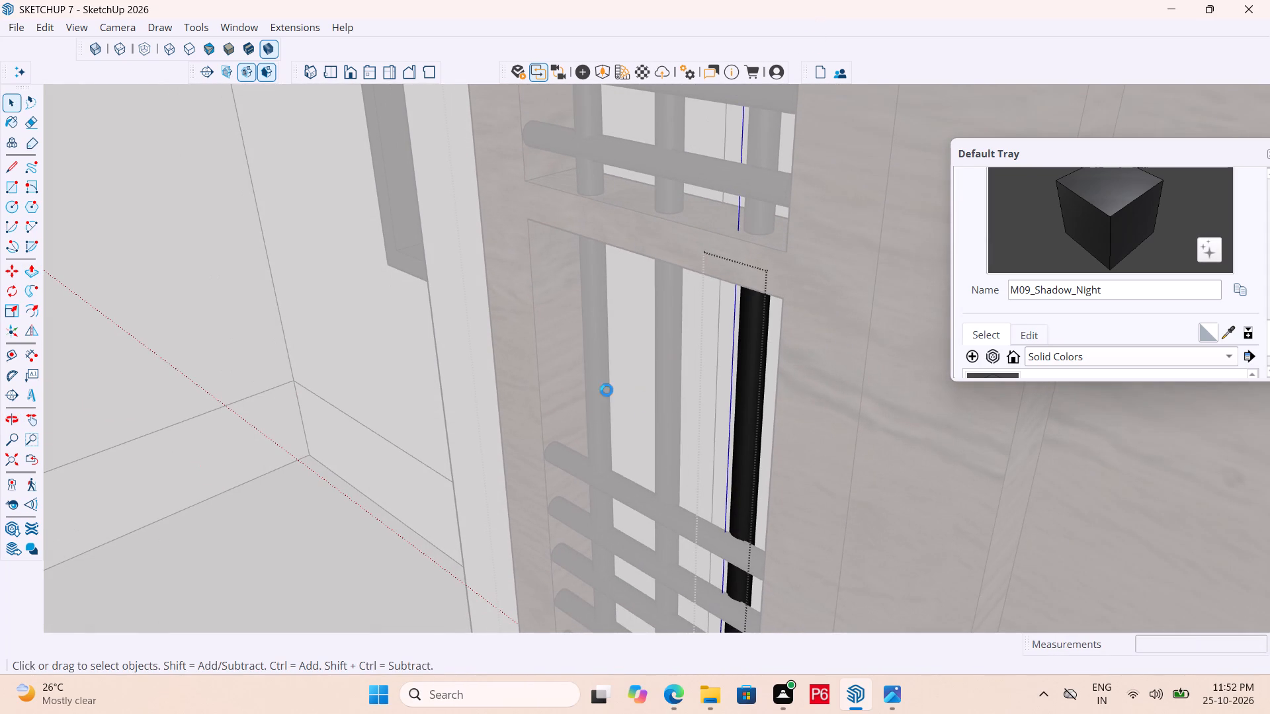
{"action": "key", "text": "ctrl+s"}
{"action": "scroll", "coordinate": [535, 352], "scroll_direction": "down", "scroll_amount": 6}
{"action": "key", "text": "space"}
{"action": "left_click", "coordinate": [721, 431]}
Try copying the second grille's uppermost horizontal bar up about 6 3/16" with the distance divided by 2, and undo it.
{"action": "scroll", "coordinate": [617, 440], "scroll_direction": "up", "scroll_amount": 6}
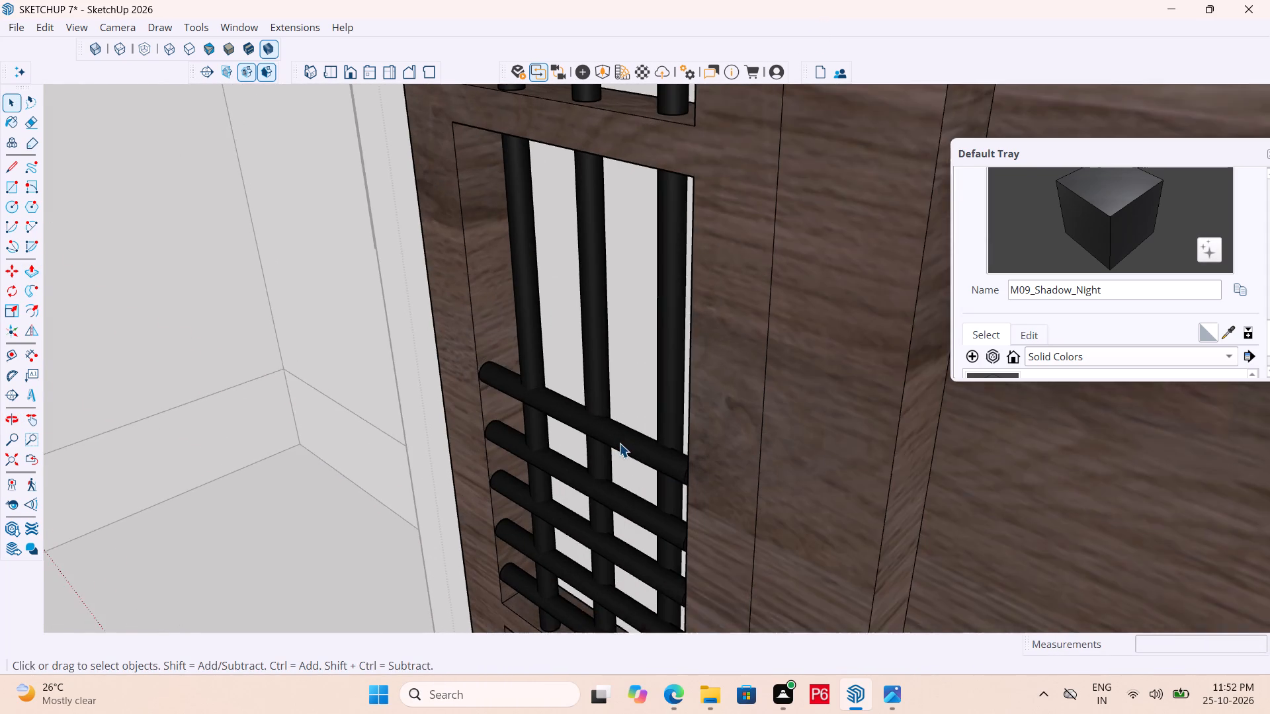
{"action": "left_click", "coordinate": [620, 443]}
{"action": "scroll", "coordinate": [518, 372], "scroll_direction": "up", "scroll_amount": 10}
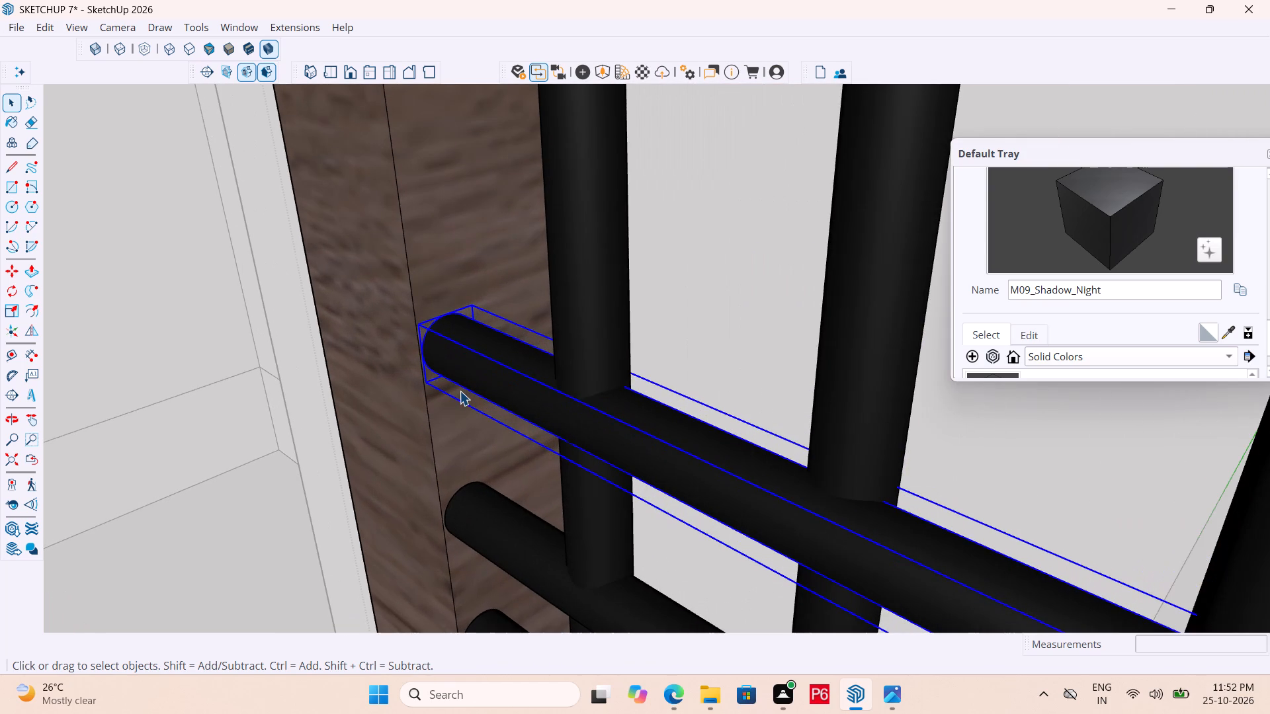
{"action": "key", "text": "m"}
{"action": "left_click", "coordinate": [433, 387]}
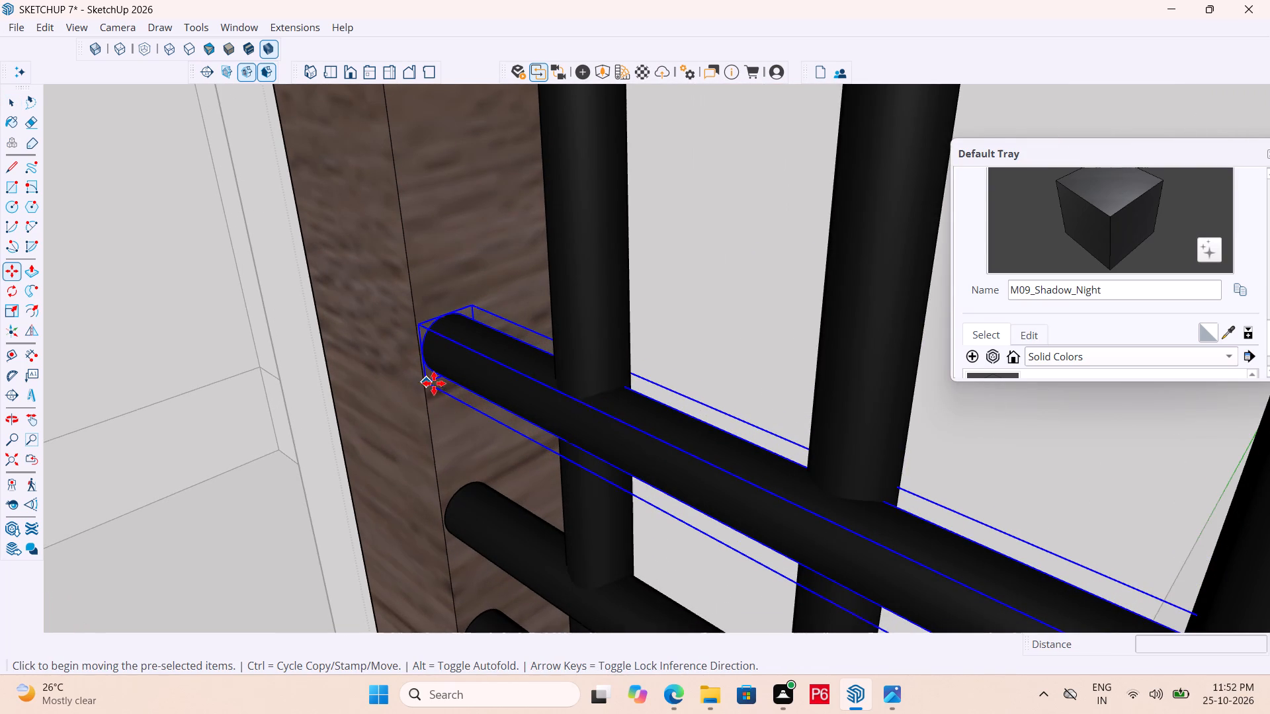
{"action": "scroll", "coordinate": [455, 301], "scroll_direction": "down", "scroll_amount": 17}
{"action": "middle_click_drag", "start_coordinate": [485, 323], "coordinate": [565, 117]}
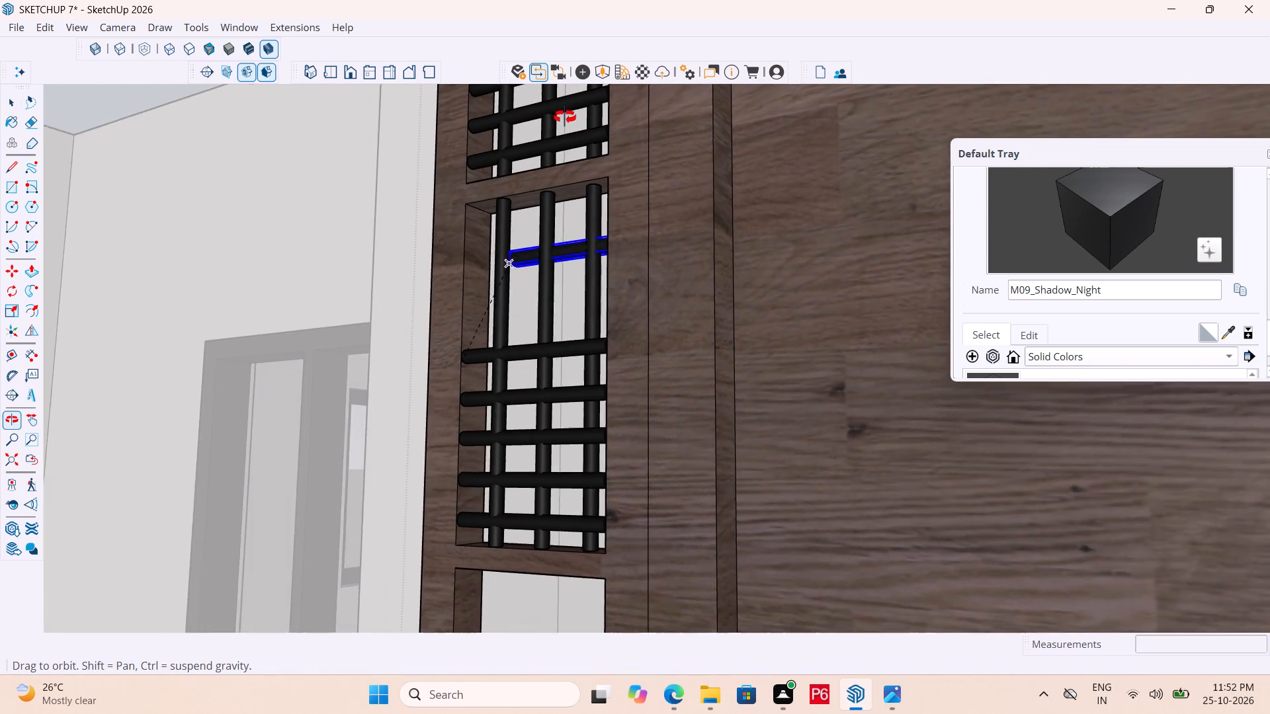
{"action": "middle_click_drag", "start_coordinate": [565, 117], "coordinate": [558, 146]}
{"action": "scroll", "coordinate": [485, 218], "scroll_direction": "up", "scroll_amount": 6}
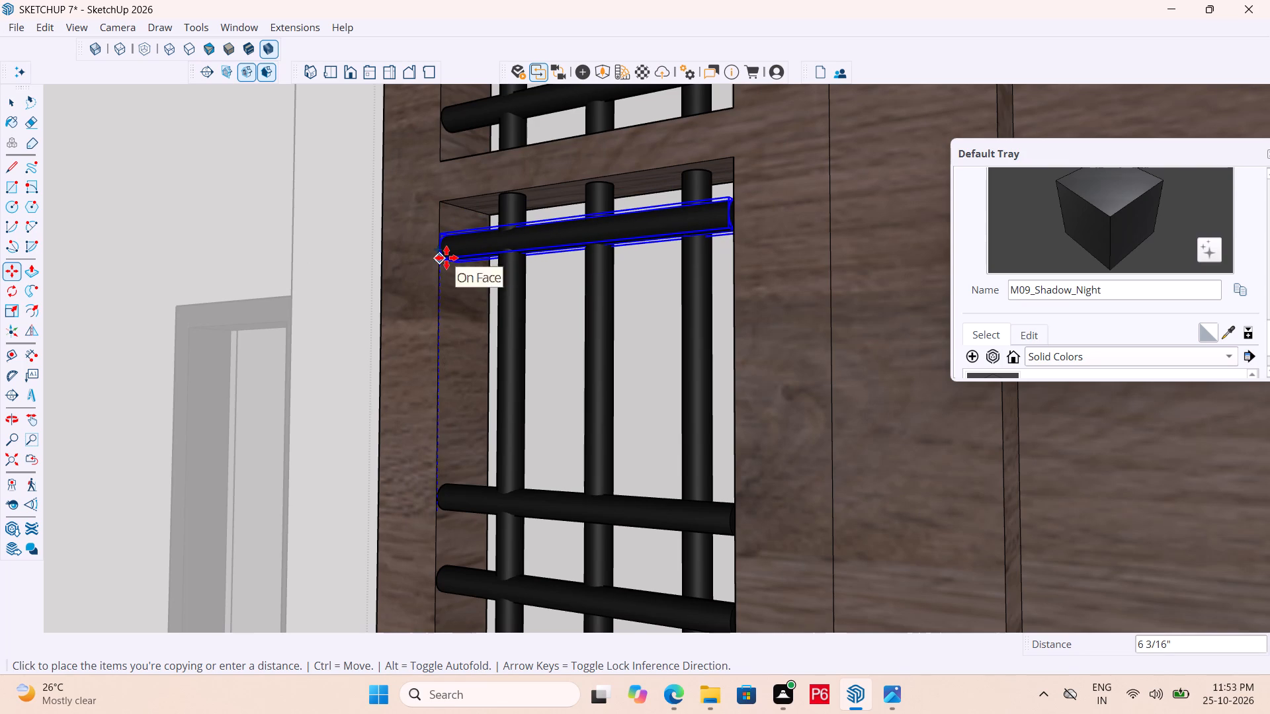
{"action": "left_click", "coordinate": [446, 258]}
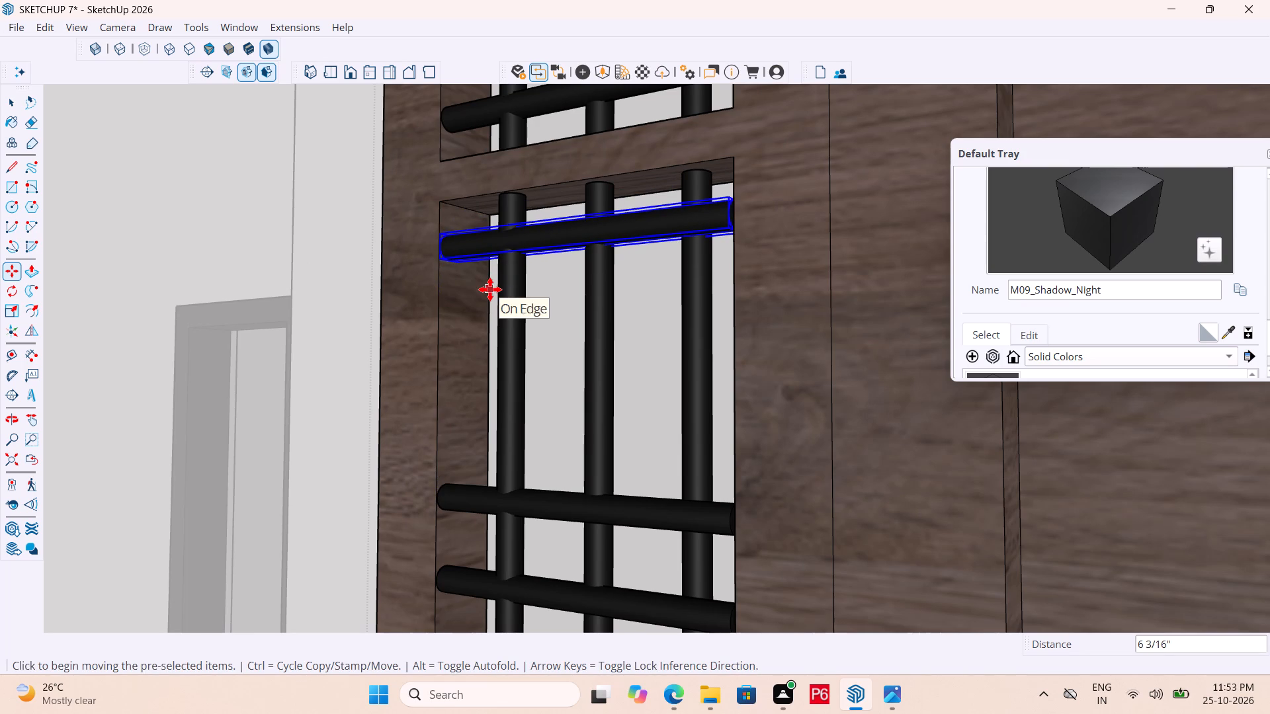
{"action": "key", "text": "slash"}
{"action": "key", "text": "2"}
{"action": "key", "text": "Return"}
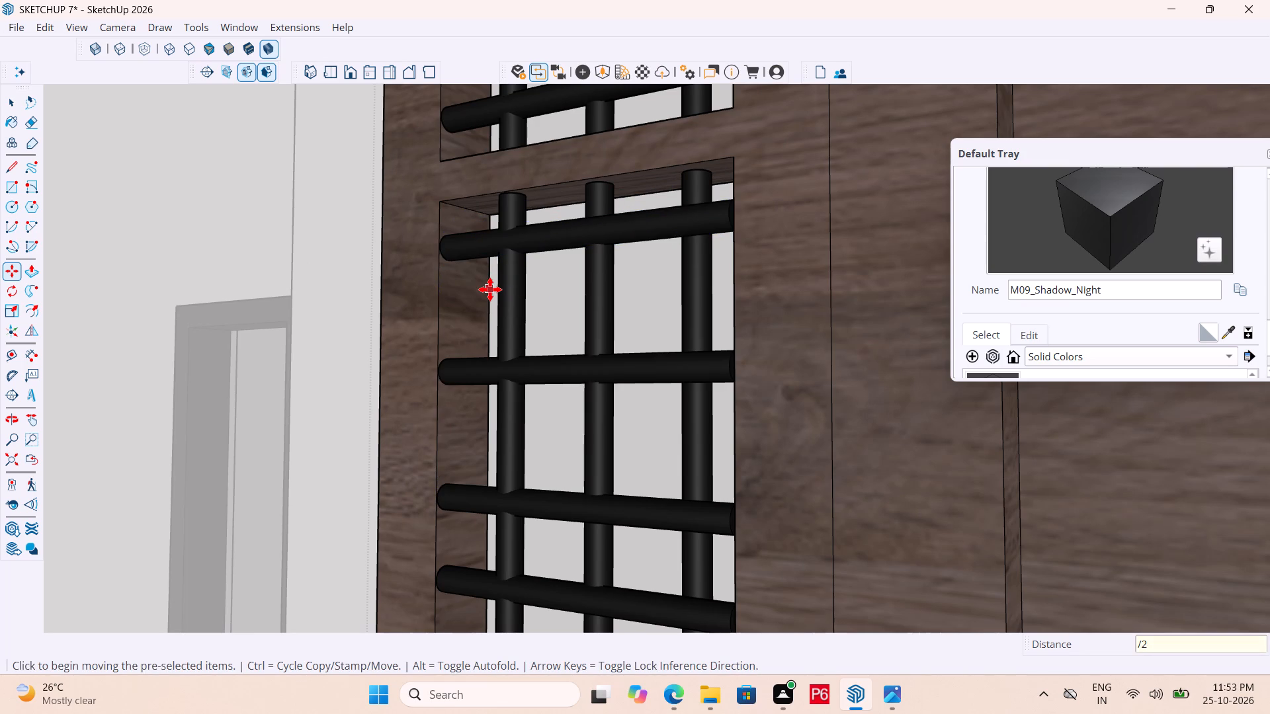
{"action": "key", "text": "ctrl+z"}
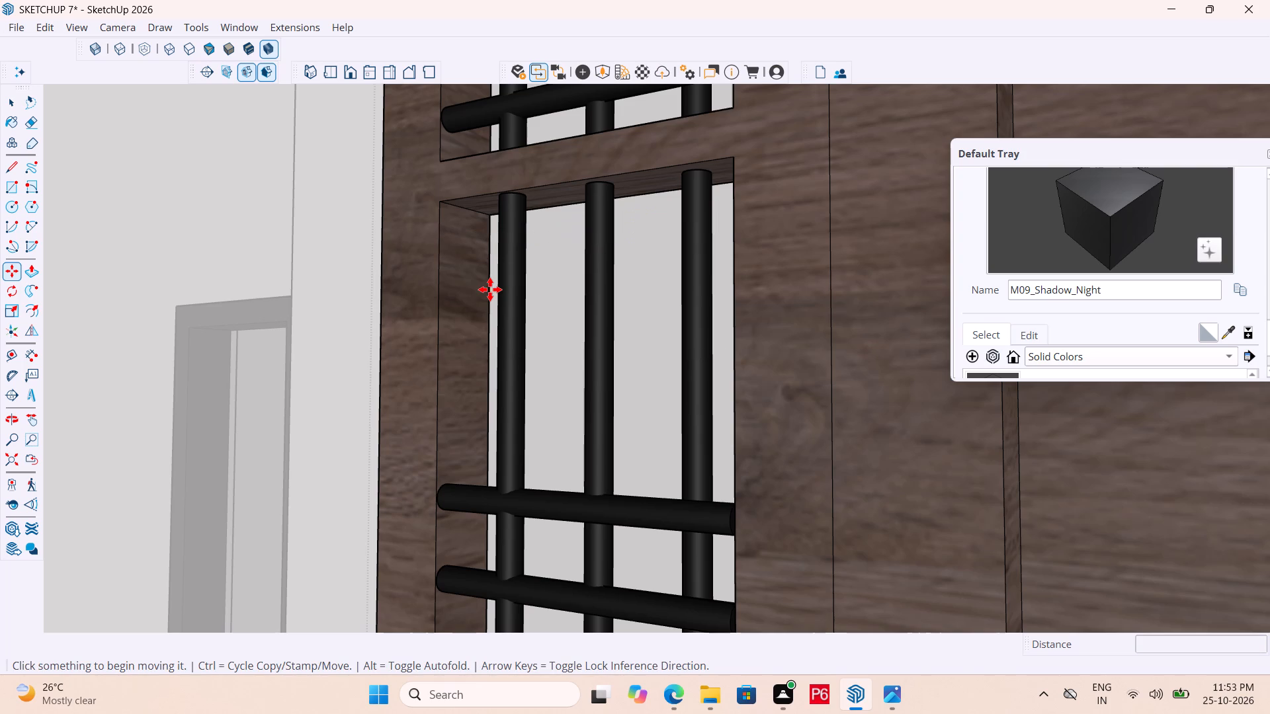
Copy the second grille's uppermost horizontal bar up about 6 1/4", divide the distance by 3 to add evenly spaced bars, and save the model.
{"action": "key", "text": "space"}
{"action": "left_click", "coordinate": [466, 497]}
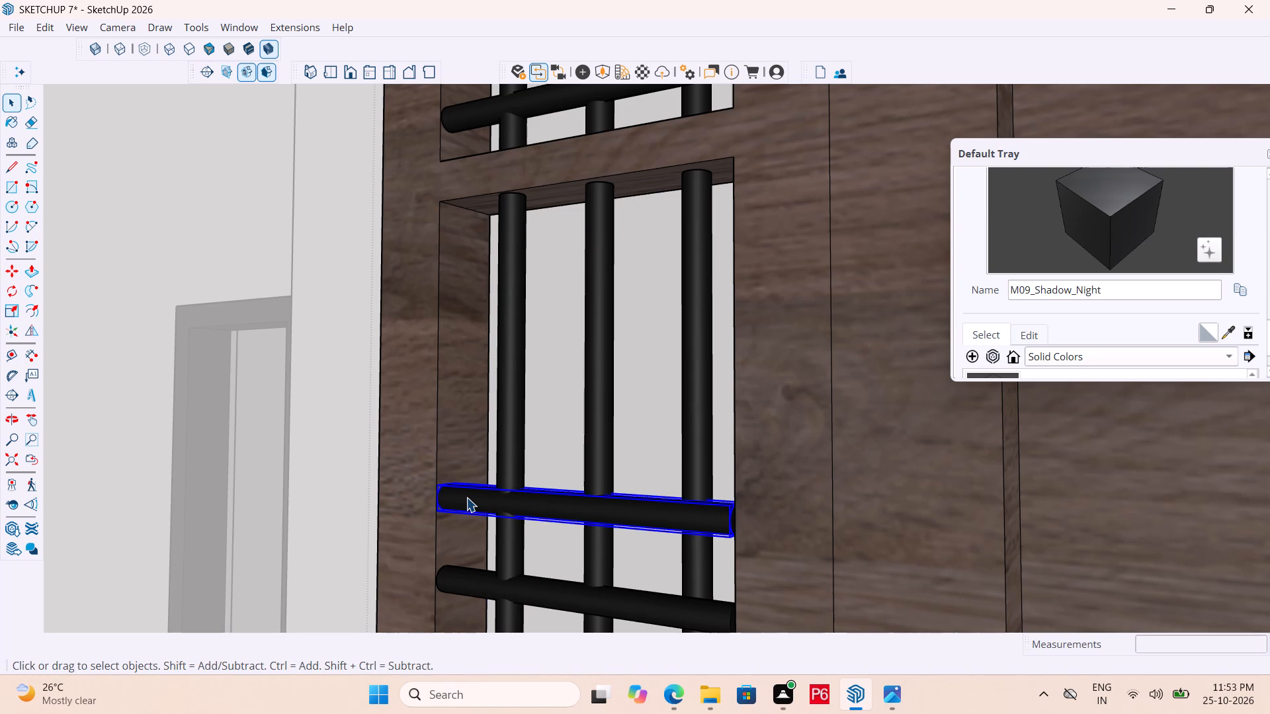
{"action": "key", "text": "m"}
{"action": "left_click", "coordinate": [438, 514]}
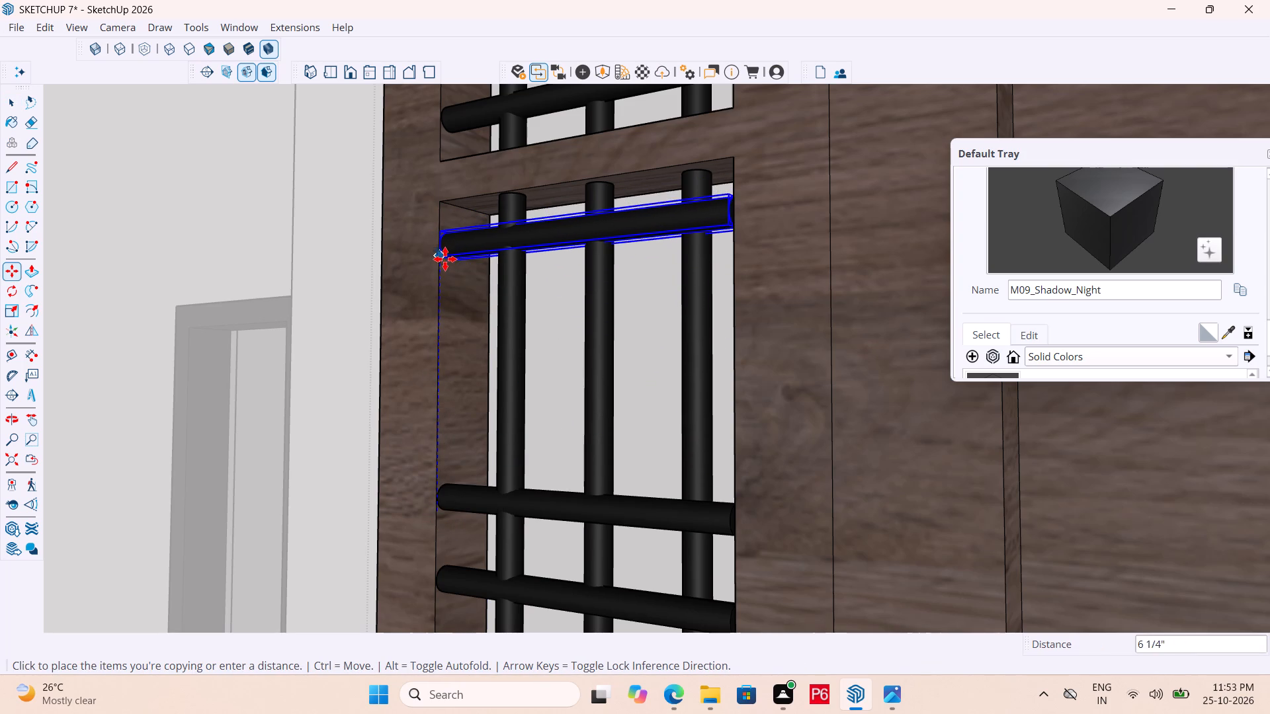
{"action": "left_click", "coordinate": [445, 260]}
{"action": "type", "text": "/3."}
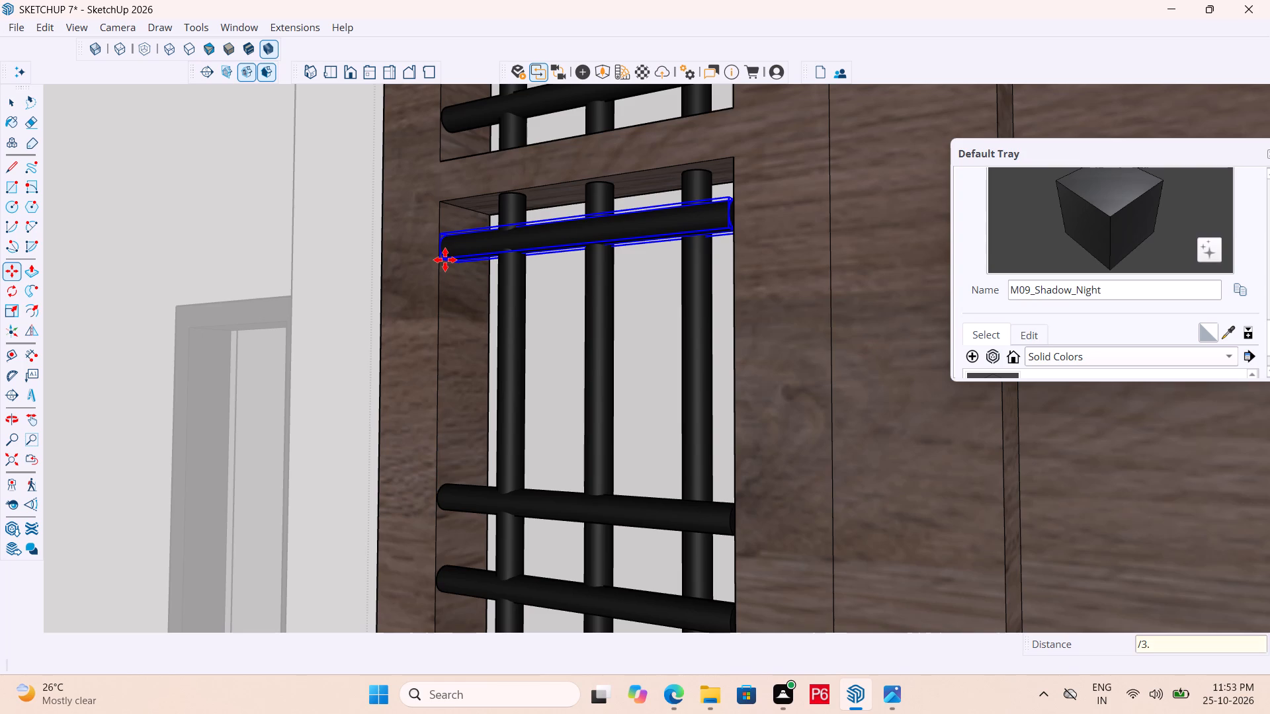
{"action": "key", "text": "BackSpace"}
{"action": "key", "text": "Return"}
{"action": "key", "text": "ctrl+s"}
{"action": "key", "text": "ctrl+s"}
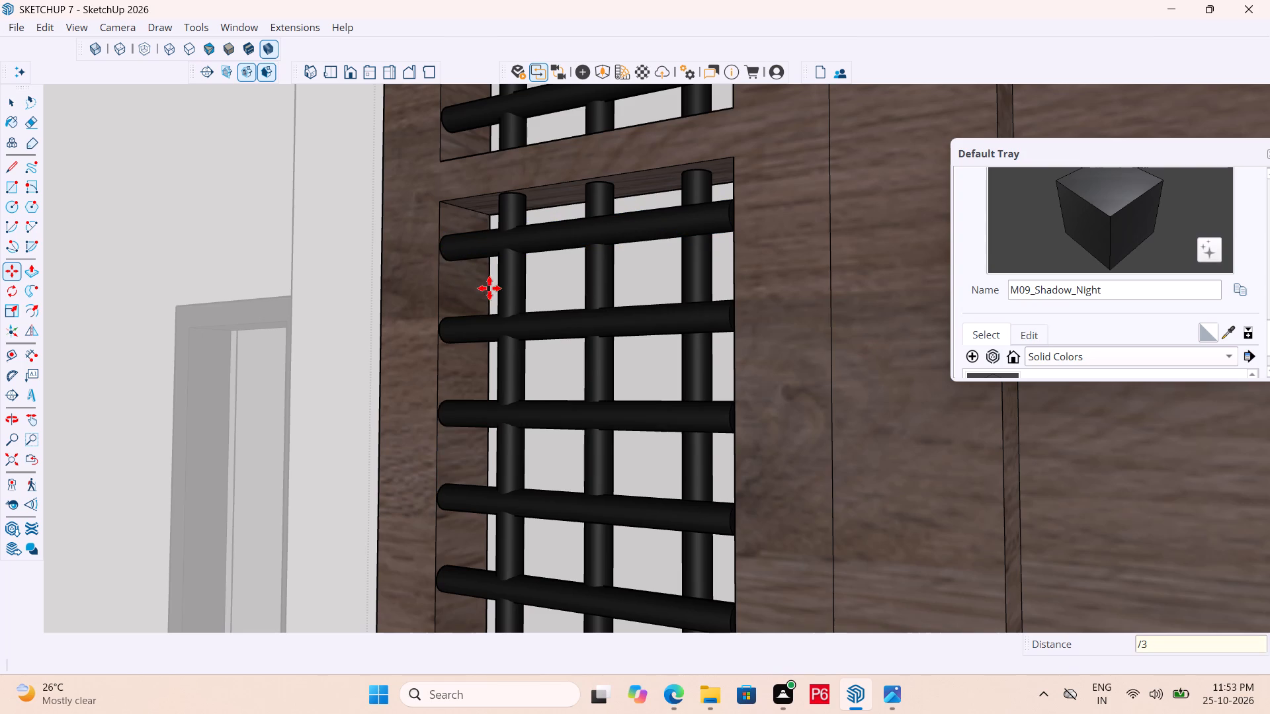
{"action": "key", "text": "ctrl+s"}
Copy all vertical and horizontal bars of the second opening's grille down about 3' 1 3/4" onto the bottom of the fourth opening.
{"action": "scroll", "coordinate": [473, 217], "scroll_direction": "down", "scroll_amount": 13}
{"action": "middle_click_drag", "start_coordinate": [592, 296], "coordinate": [599, 352]}
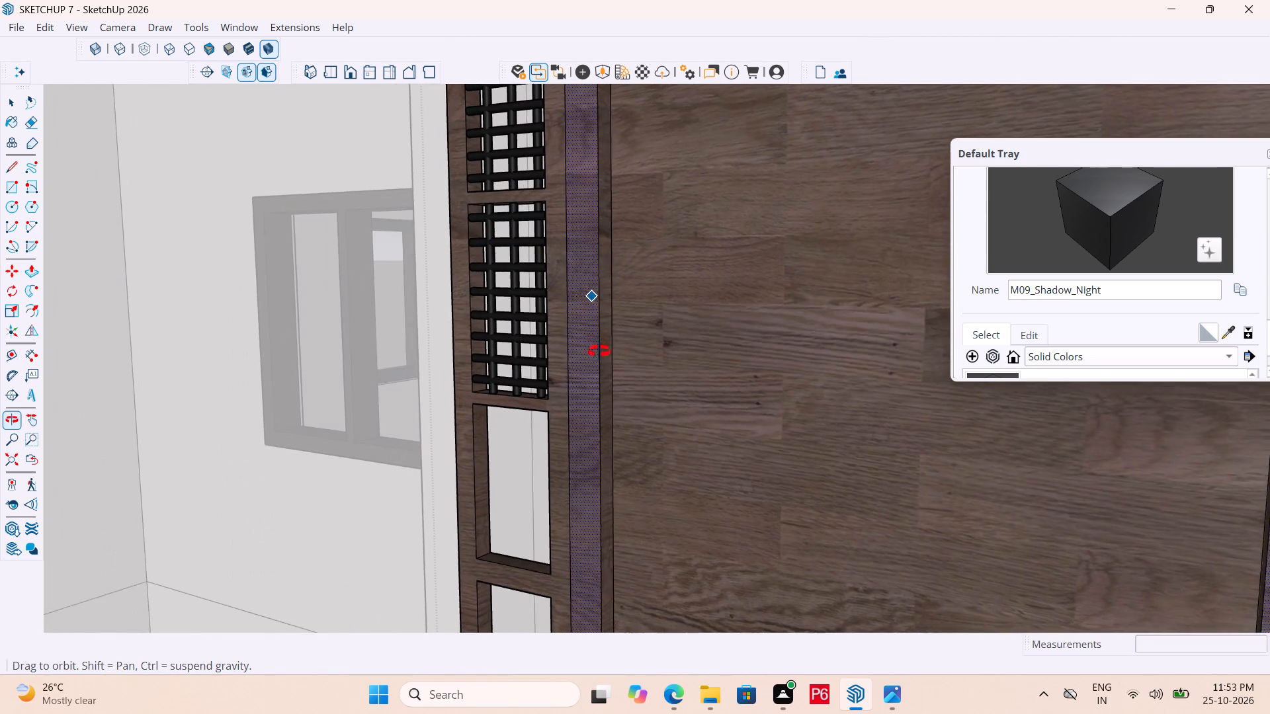
{"action": "middle_click_drag", "start_coordinate": [599, 352], "coordinate": [602, 355]}
{"action": "key", "text": "space"}
{"action": "scroll", "coordinate": [488, 267], "scroll_direction": "up", "scroll_amount": 7}
{"action": "middle_click_drag", "start_coordinate": [509, 280], "coordinate": [671, 288]}
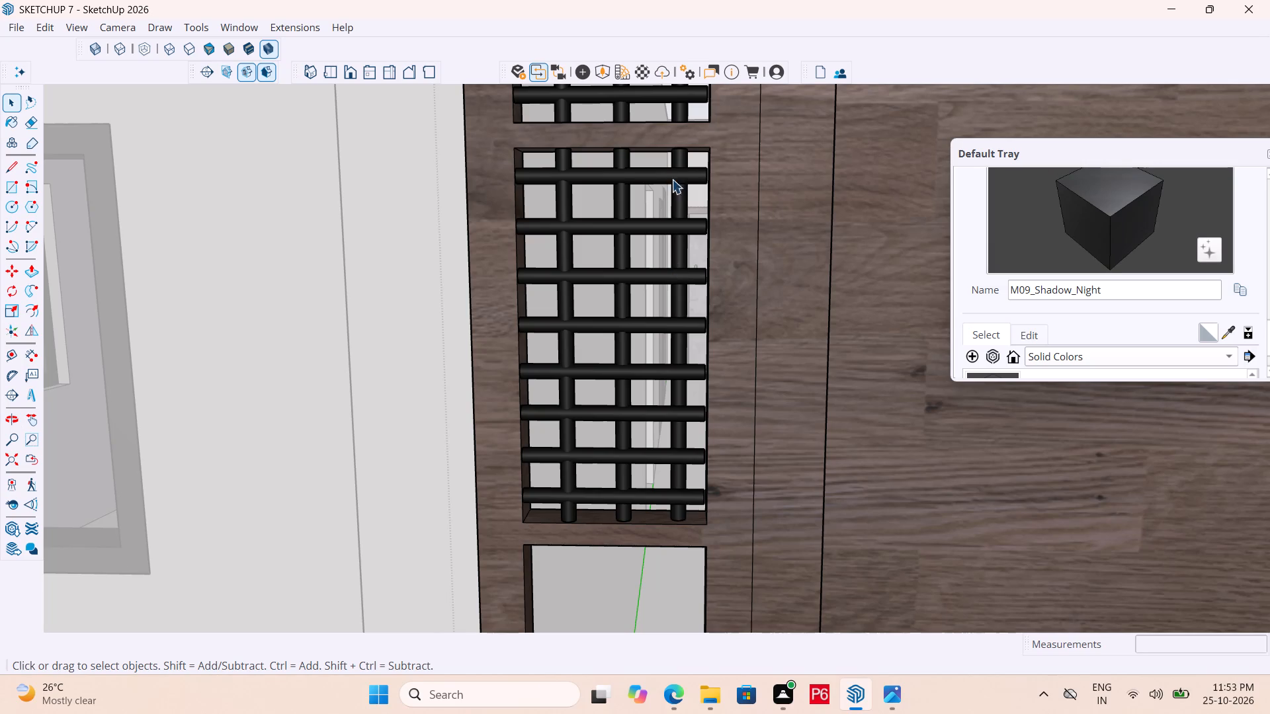
{"action": "left_click", "coordinate": [687, 173]}
{"action": "left_click", "coordinate": [682, 159], "text": "ctrl"}
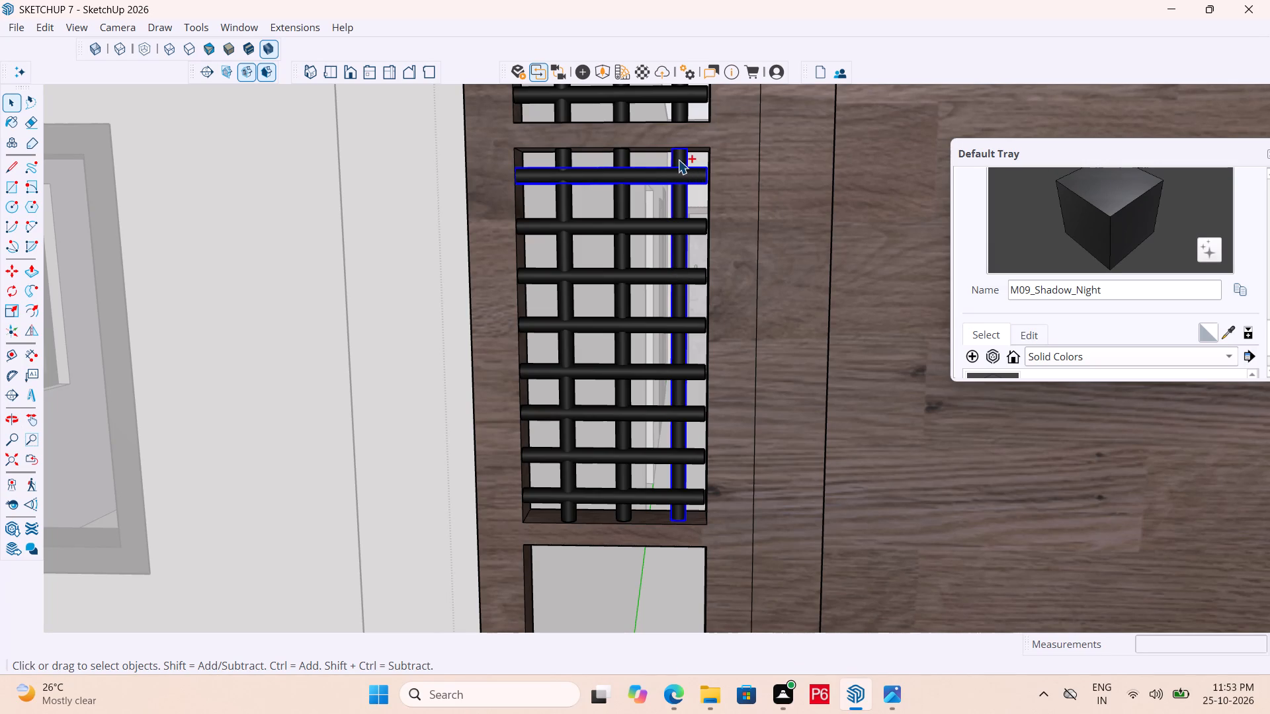
{"action": "left_click", "coordinate": [628, 155], "text": "ctrl"}
{"action": "left_click", "coordinate": [568, 157], "text": "ctrl"}
{"action": "left_click", "coordinate": [579, 223], "text": "ctrl"}
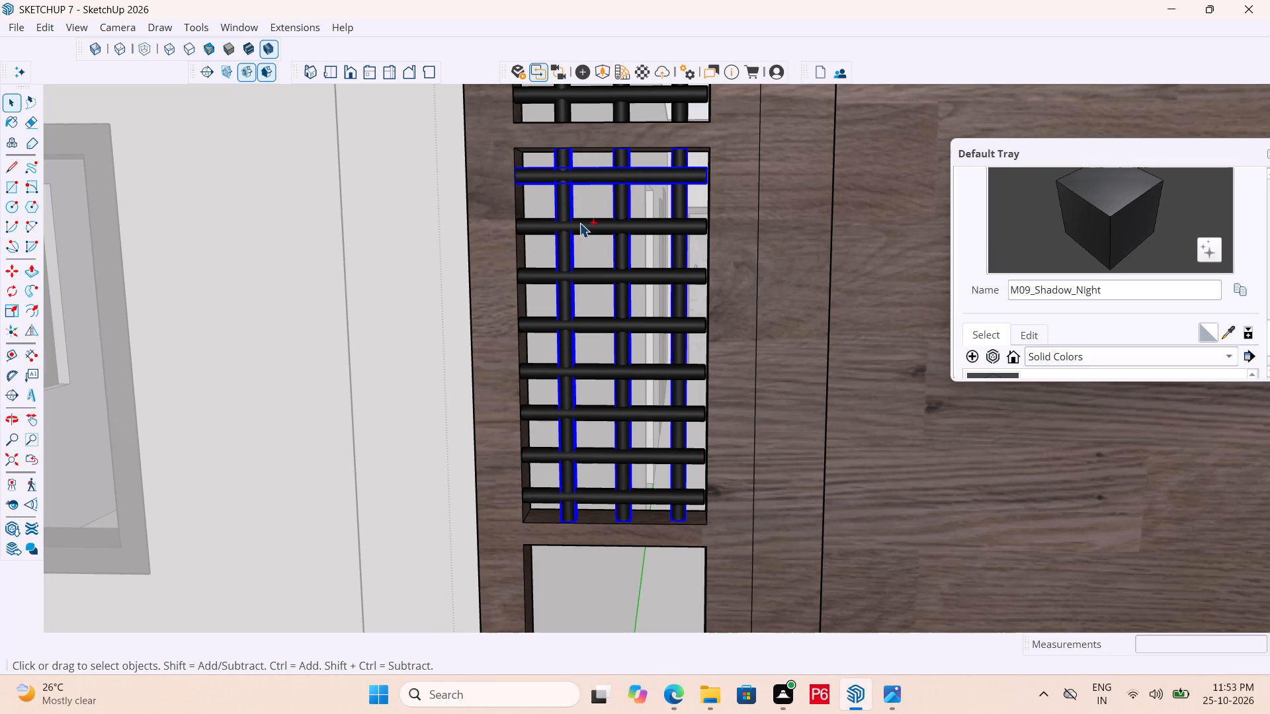
{"action": "left_click", "coordinate": [598, 286], "text": "ctrl"}
{"action": "left_click", "coordinate": [598, 328], "text": "ctrl"}
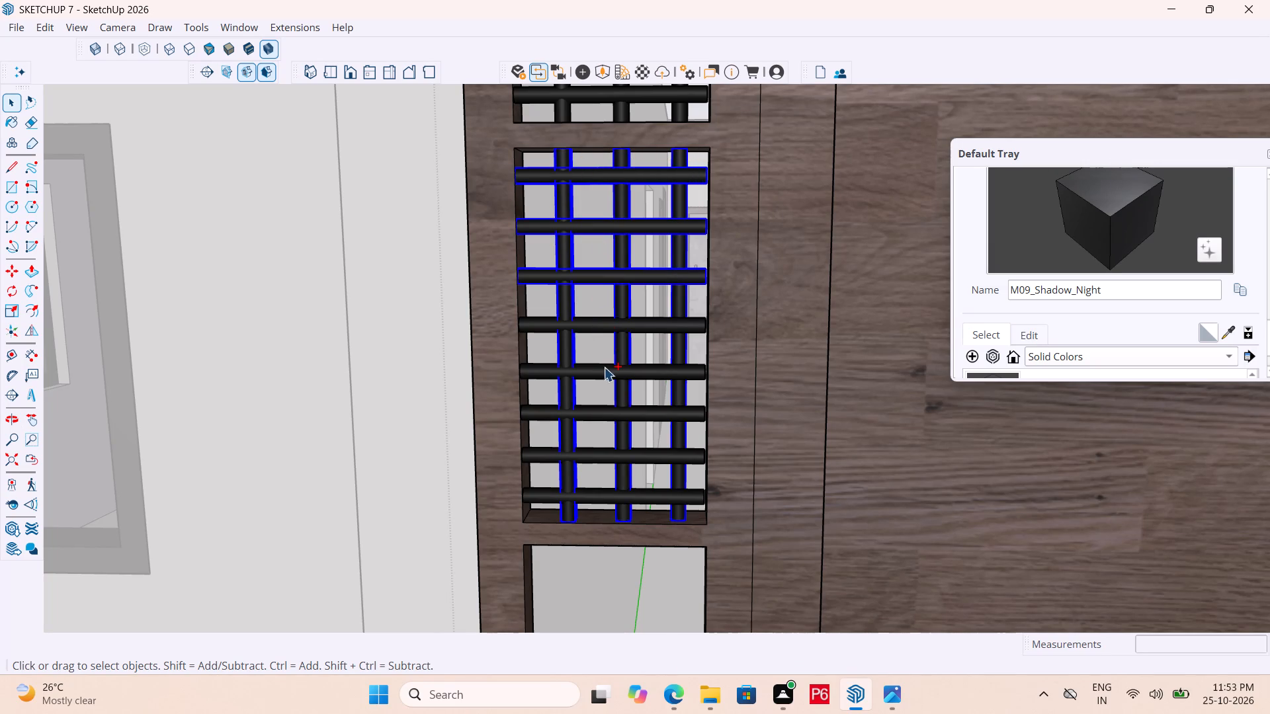
{"action": "left_click", "coordinate": [604, 367], "text": "ctrl"}
{"action": "left_click", "coordinate": [612, 410], "text": "ctrl"}
{"action": "left_click", "coordinate": [589, 451], "text": "ctrl"}
{"action": "left_click", "coordinate": [597, 496], "text": "ctrl"}
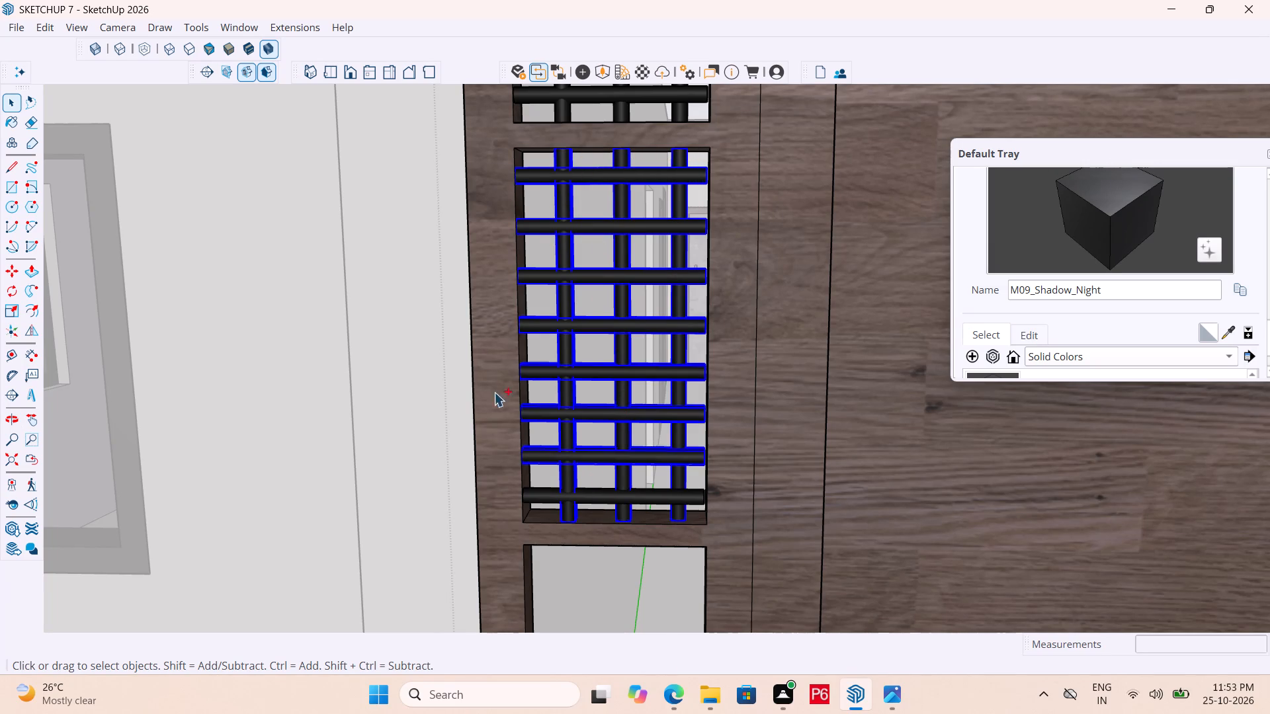
{"action": "scroll", "coordinate": [456, 356], "scroll_direction": "down", "scroll_amount": 5}
{"action": "middle_click_drag", "start_coordinate": [663, 427], "coordinate": [559, 457]}
{"action": "scroll", "coordinate": [558, 457], "scroll_direction": "up", "scroll_amount": 12}
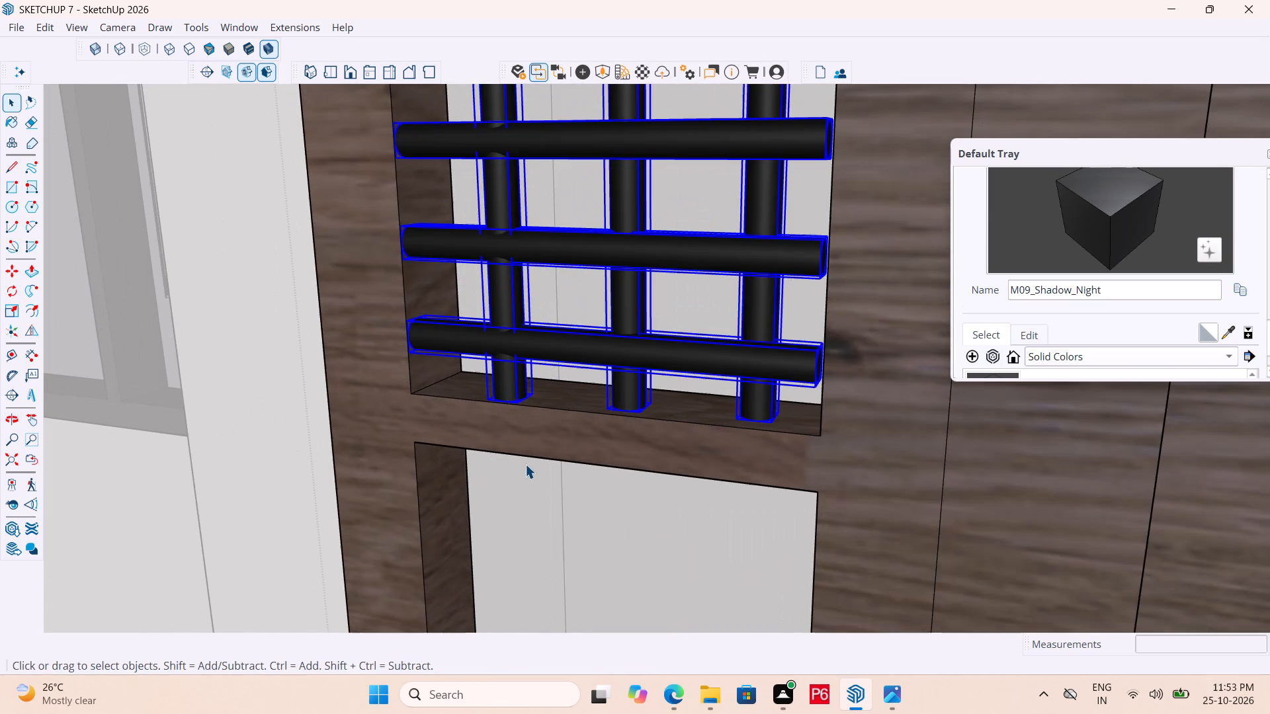
{"action": "key", "text": "m"}
{"action": "left_click", "coordinate": [483, 387]}
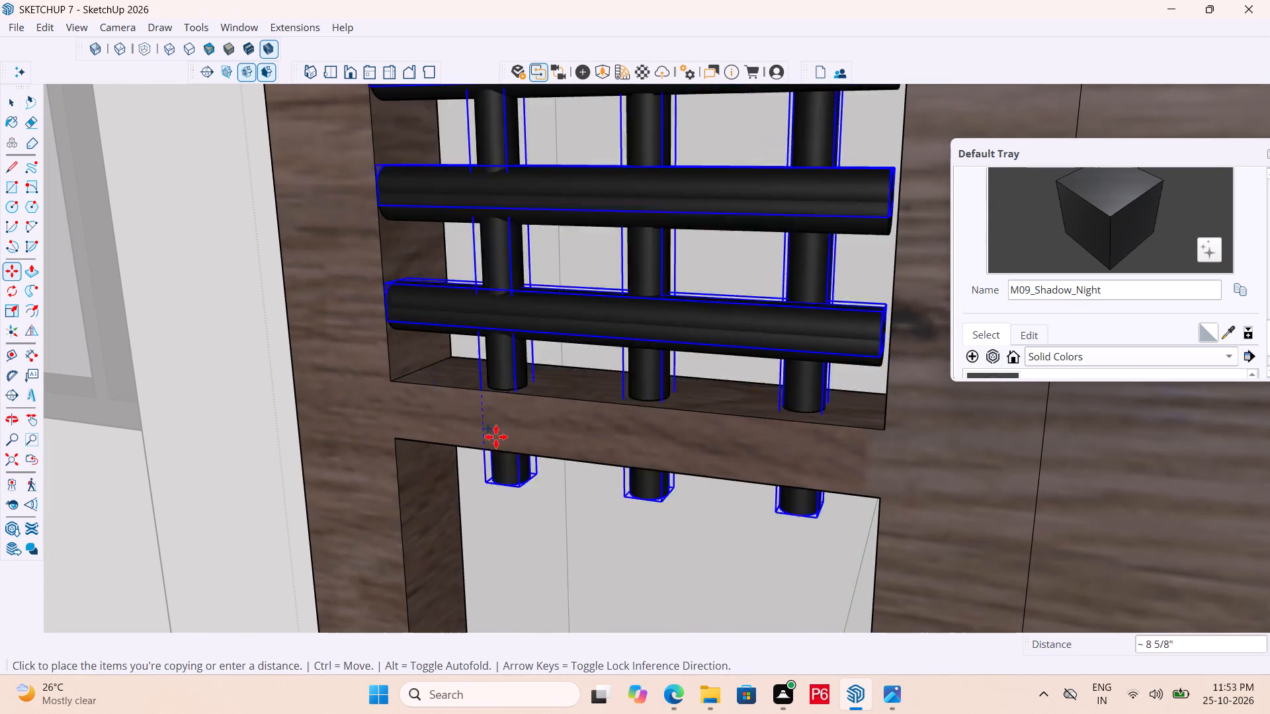
{"action": "scroll", "coordinate": [517, 321], "scroll_direction": "down", "scroll_amount": 7}
{"action": "scroll", "coordinate": [450, 268], "scroll_direction": "down", "scroll_amount": 7}
{"action": "scroll", "coordinate": [497, 544], "scroll_direction": "up", "scroll_amount": 5}
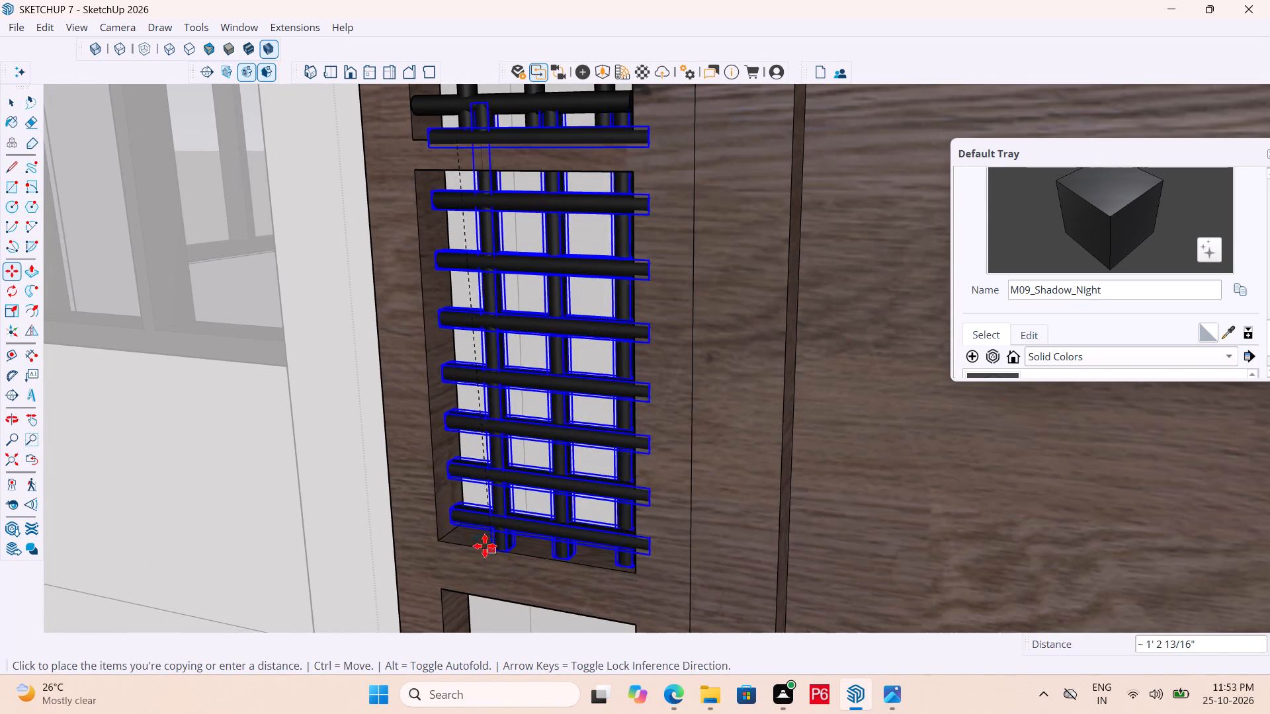
{"action": "scroll", "coordinate": [468, 376], "scroll_direction": "down", "scroll_amount": 13}
{"action": "scroll", "coordinate": [481, 596], "scroll_direction": "up", "scroll_amount": 6}
{"action": "scroll", "coordinate": [485, 520], "scroll_direction": "up", "scroll_amount": 6}
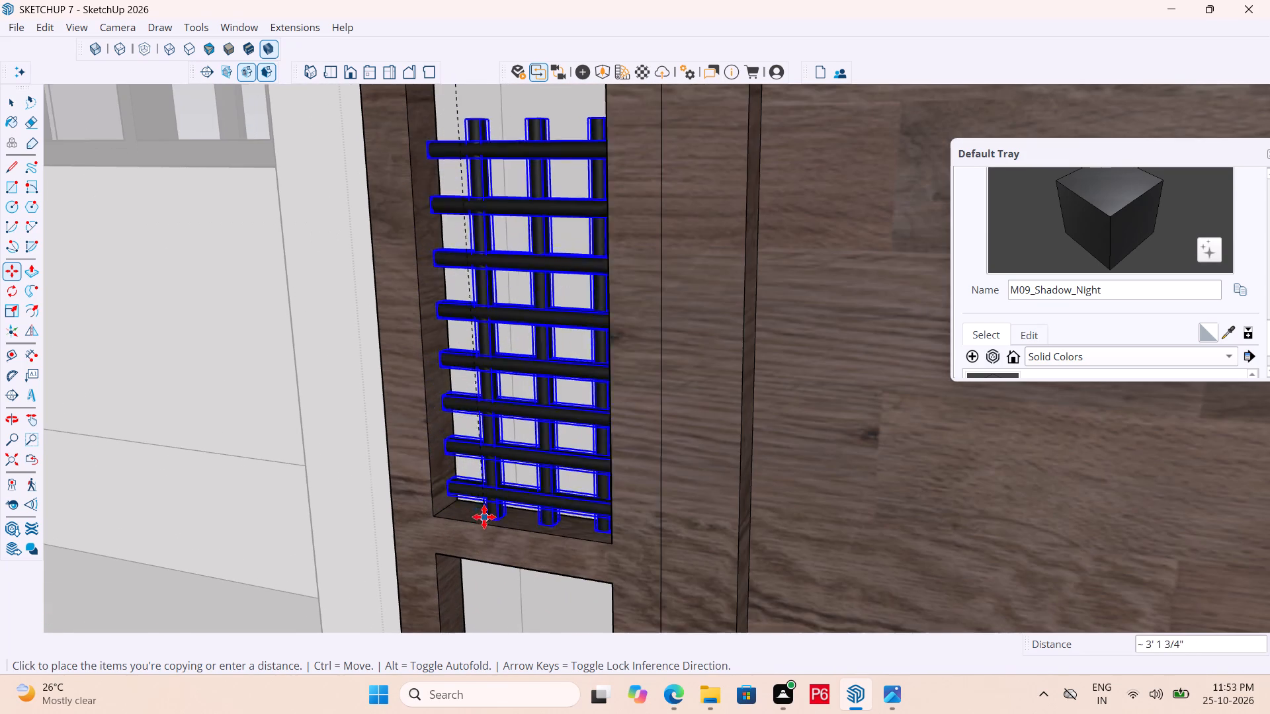
{"action": "left_click", "coordinate": [464, 525]}
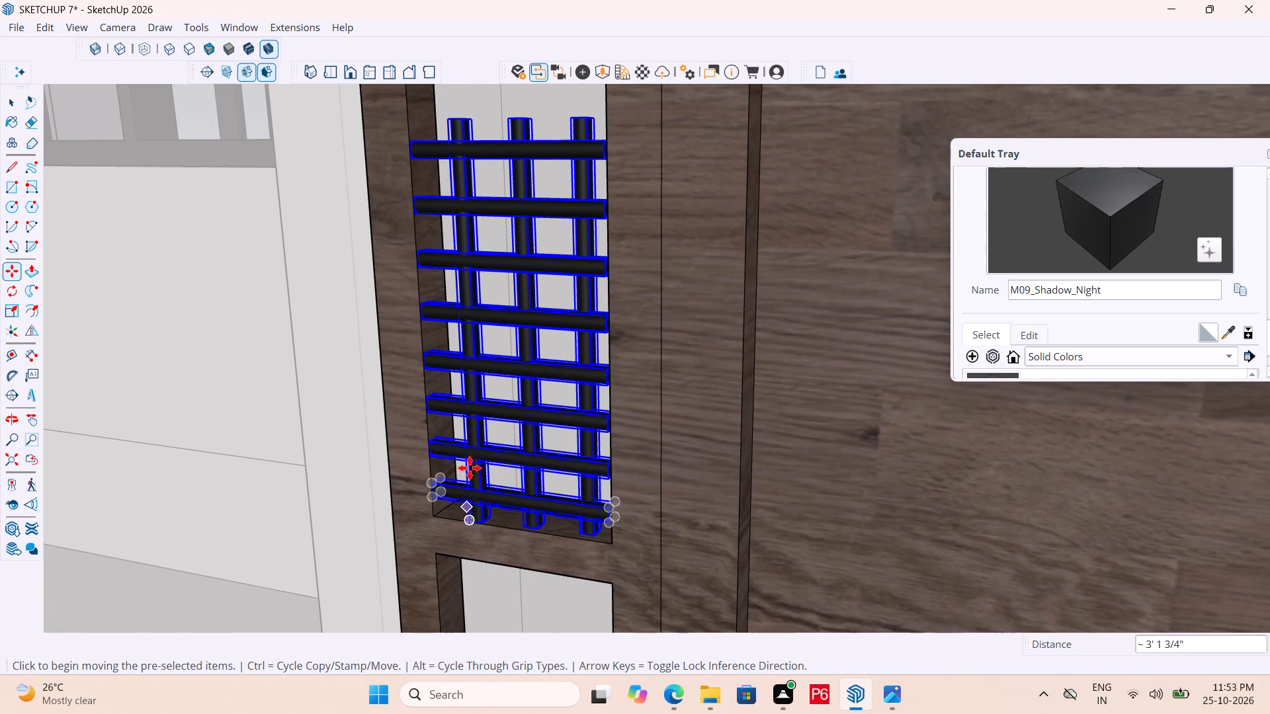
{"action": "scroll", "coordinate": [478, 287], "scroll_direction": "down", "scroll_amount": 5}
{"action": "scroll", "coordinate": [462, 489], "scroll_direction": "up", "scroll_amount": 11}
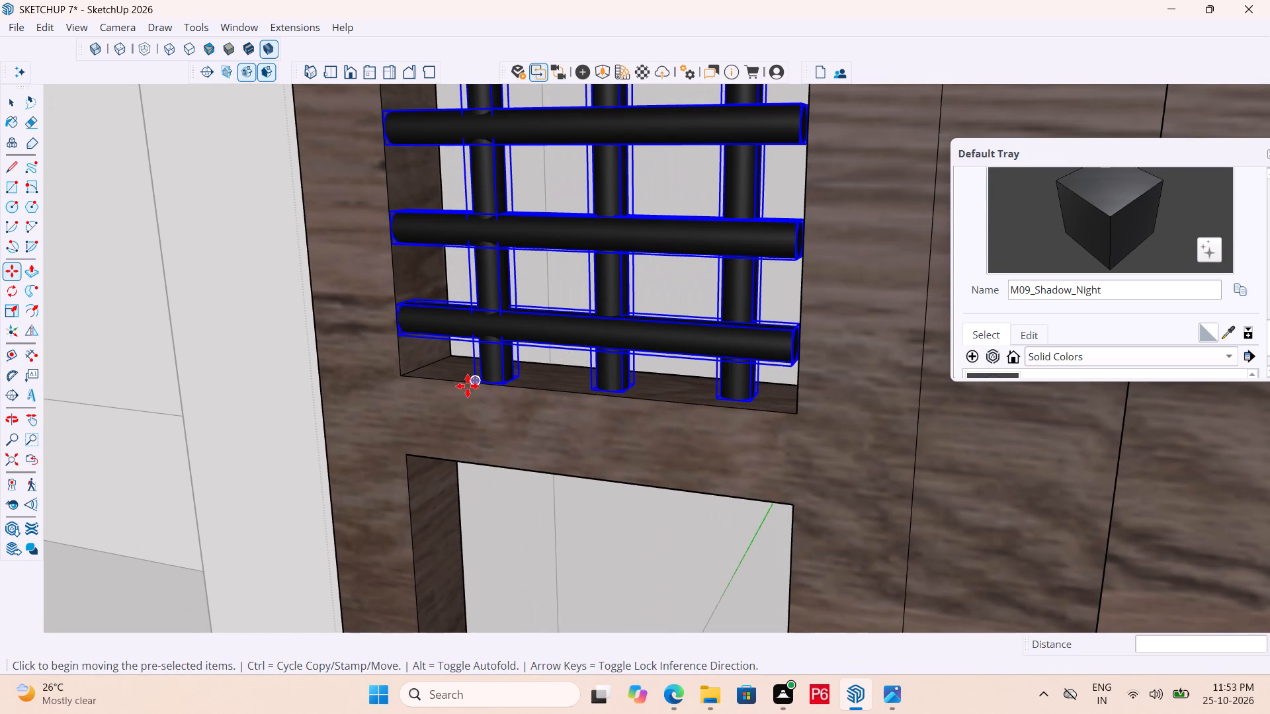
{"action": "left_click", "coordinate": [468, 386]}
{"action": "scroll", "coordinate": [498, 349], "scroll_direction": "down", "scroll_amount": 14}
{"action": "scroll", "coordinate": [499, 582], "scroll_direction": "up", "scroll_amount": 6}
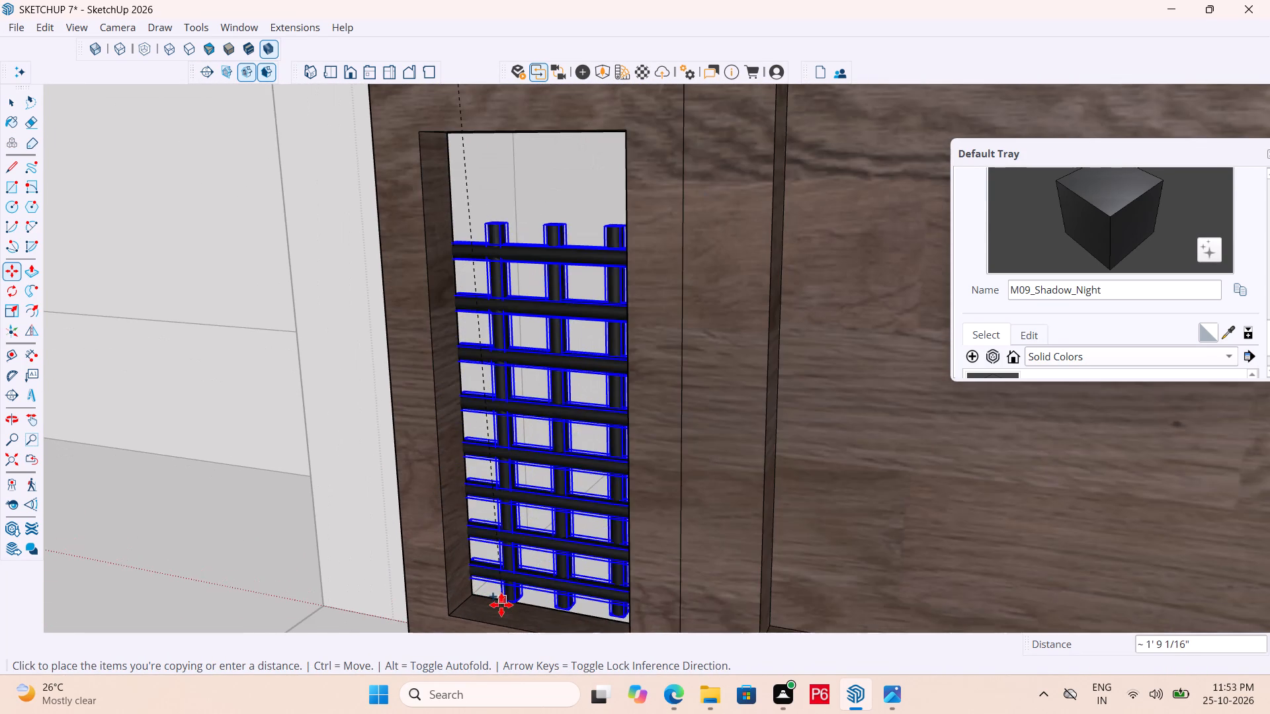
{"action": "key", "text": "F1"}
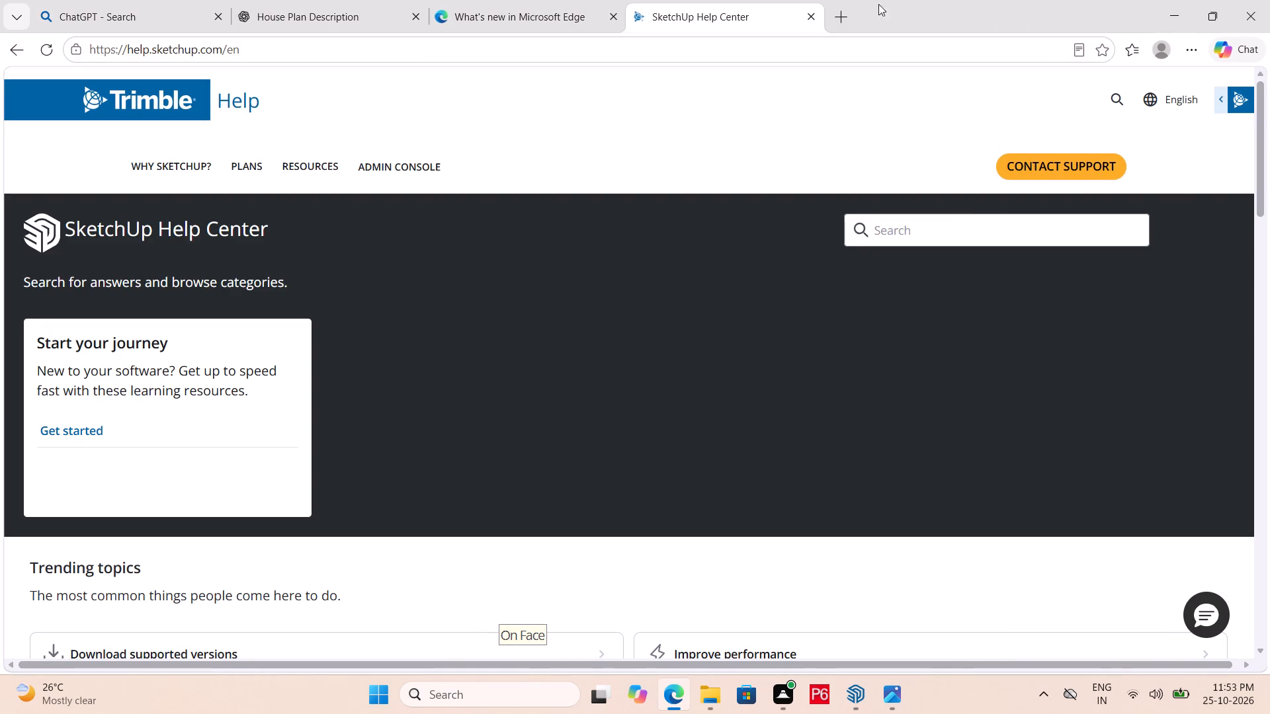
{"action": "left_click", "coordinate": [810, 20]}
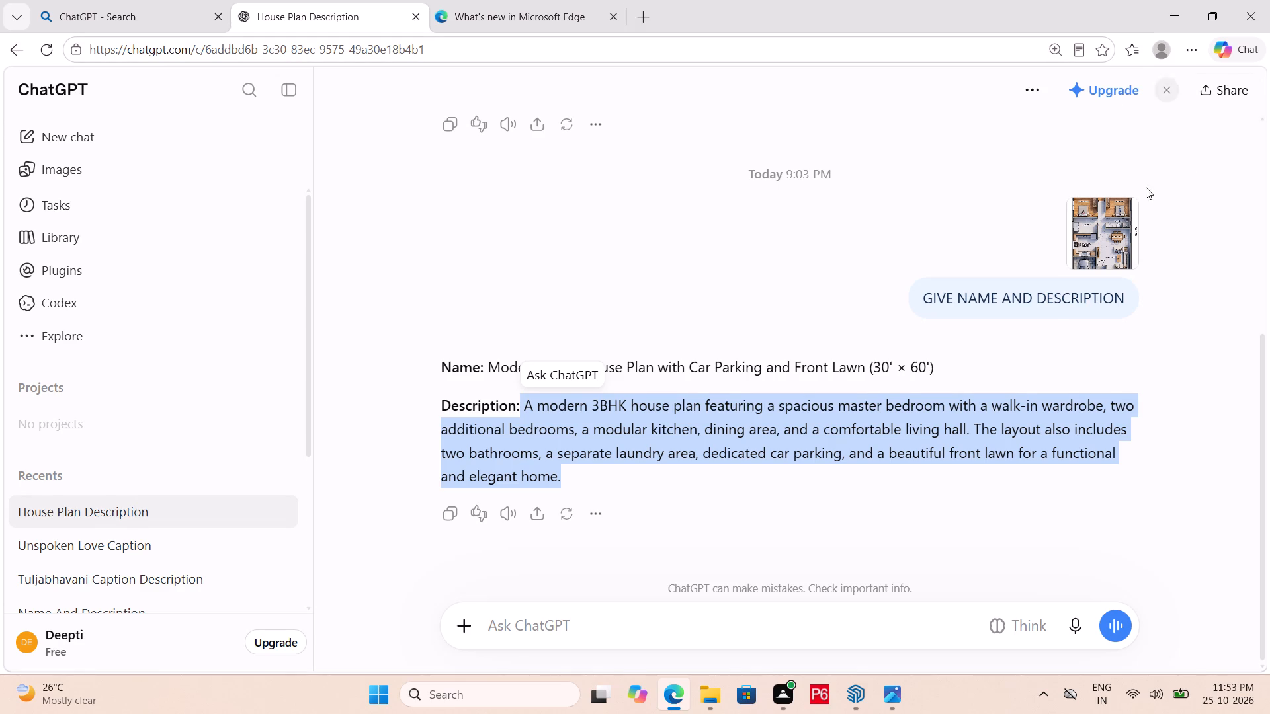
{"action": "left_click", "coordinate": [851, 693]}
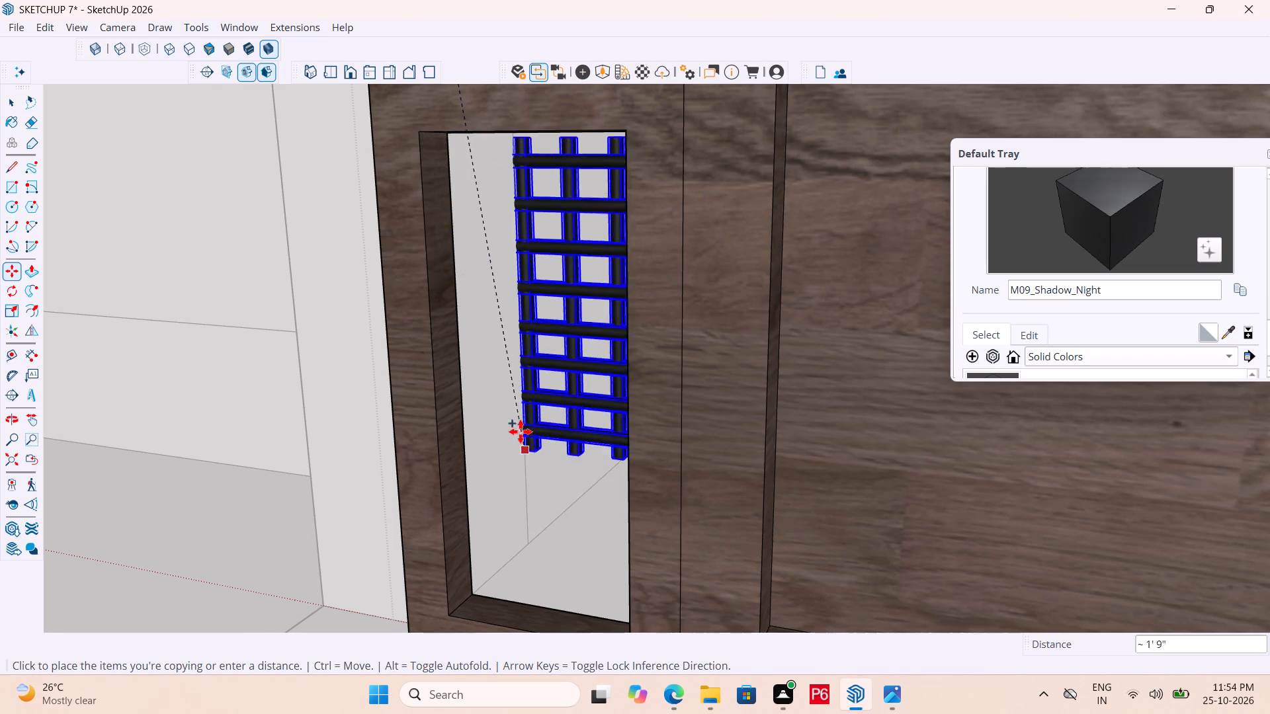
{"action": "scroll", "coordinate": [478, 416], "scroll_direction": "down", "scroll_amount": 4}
Save the model with the grille copied into the fourth opening.
{"action": "key", "text": "ctrl+s"}
{"action": "key", "text": "ctrl+s"}
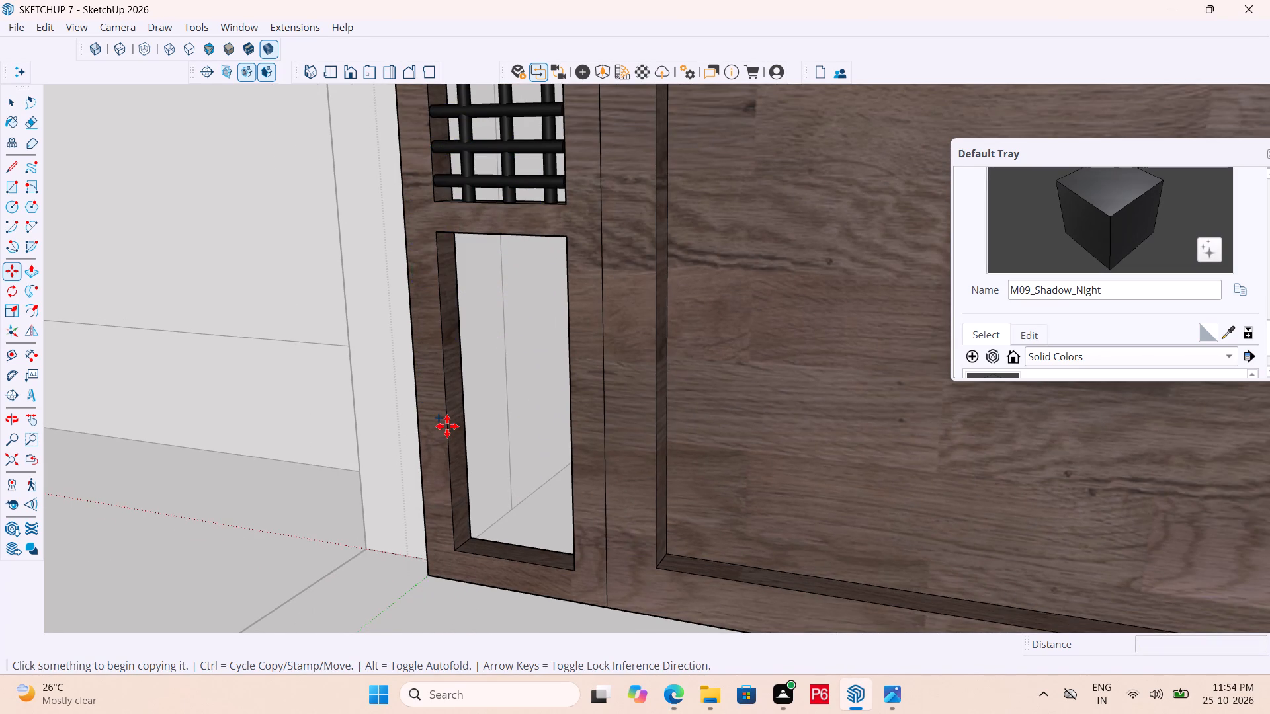
Examine the side panel's openings and how the copied grille fits the height of the fourth opening.
{"action": "scroll", "coordinate": [563, 483], "scroll_direction": "down", "scroll_amount": 3}
{"action": "scroll", "coordinate": [510, 505], "scroll_direction": "down", "scroll_amount": 6}
{"action": "middle_click_drag", "start_coordinate": [497, 310], "coordinate": [461, 442]}
{"action": "scroll", "coordinate": [461, 442], "scroll_direction": "down", "scroll_amount": 4}
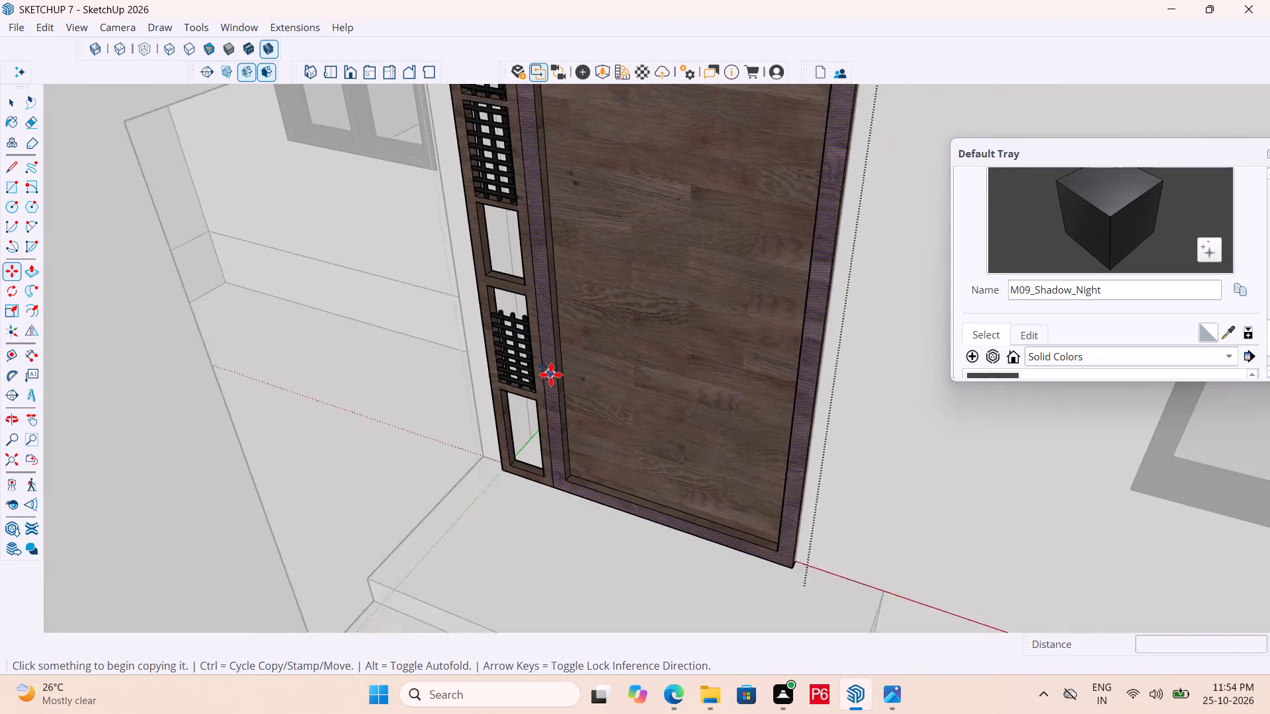
{"action": "scroll", "coordinate": [551, 375], "scroll_direction": "down", "scroll_amount": 2}
{"action": "middle_click_drag", "start_coordinate": [527, 306], "coordinate": [546, 243]}
{"action": "scroll", "coordinate": [534, 476], "scroll_direction": "down", "scroll_amount": 5}
{"action": "scroll", "coordinate": [554, 217], "scroll_direction": "up", "scroll_amount": 6}
{"action": "middle_click", "coordinate": [557, 212]}
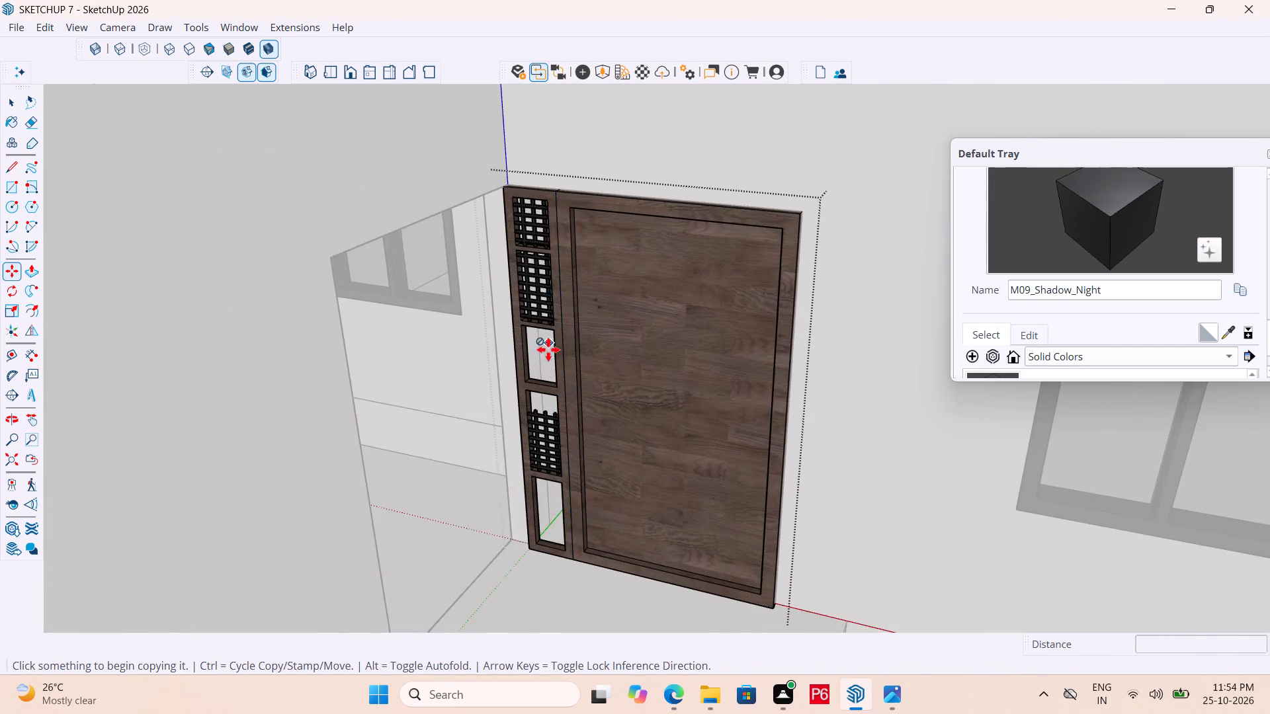
{"action": "middle_click_drag", "start_coordinate": [549, 343], "coordinate": [577, 268]}
{"action": "scroll", "coordinate": [464, 473], "scroll_direction": "down", "scroll_amount": 4}
{"action": "scroll", "coordinate": [617, 333], "scroll_direction": "up", "scroll_amount": 6}
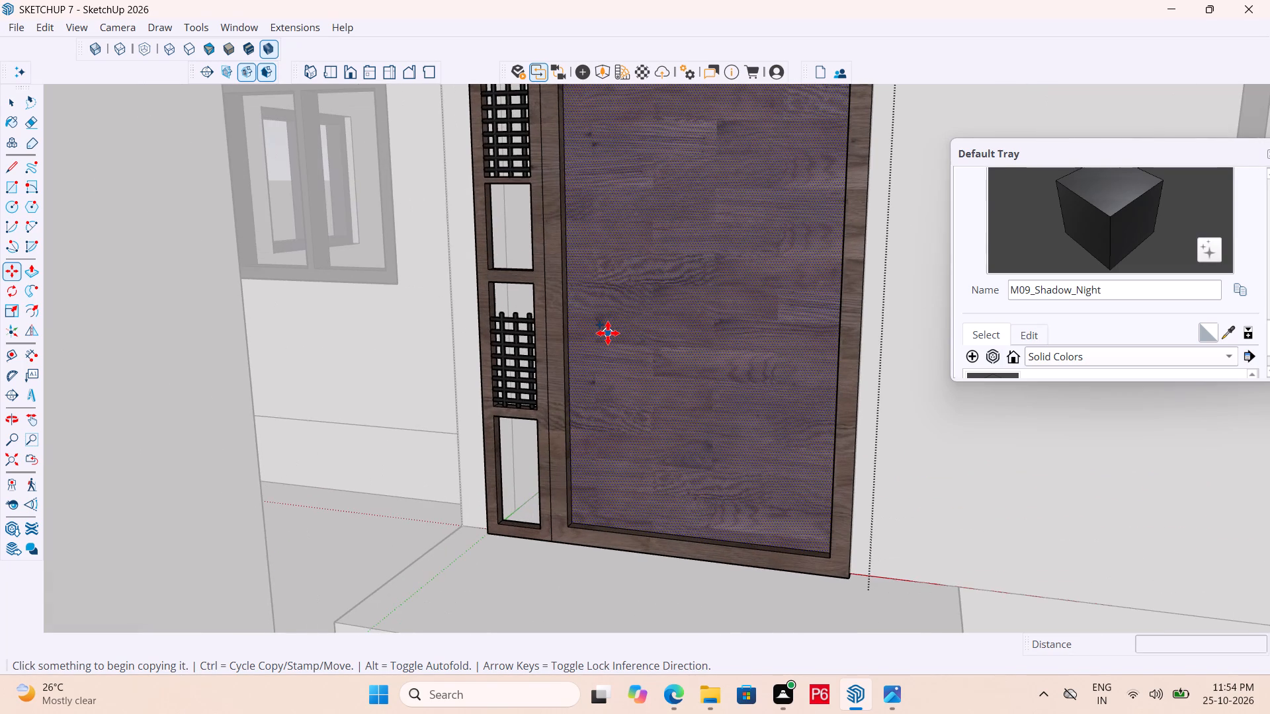
{"action": "scroll", "coordinate": [550, 282], "scroll_direction": "up", "scroll_amount": 4}
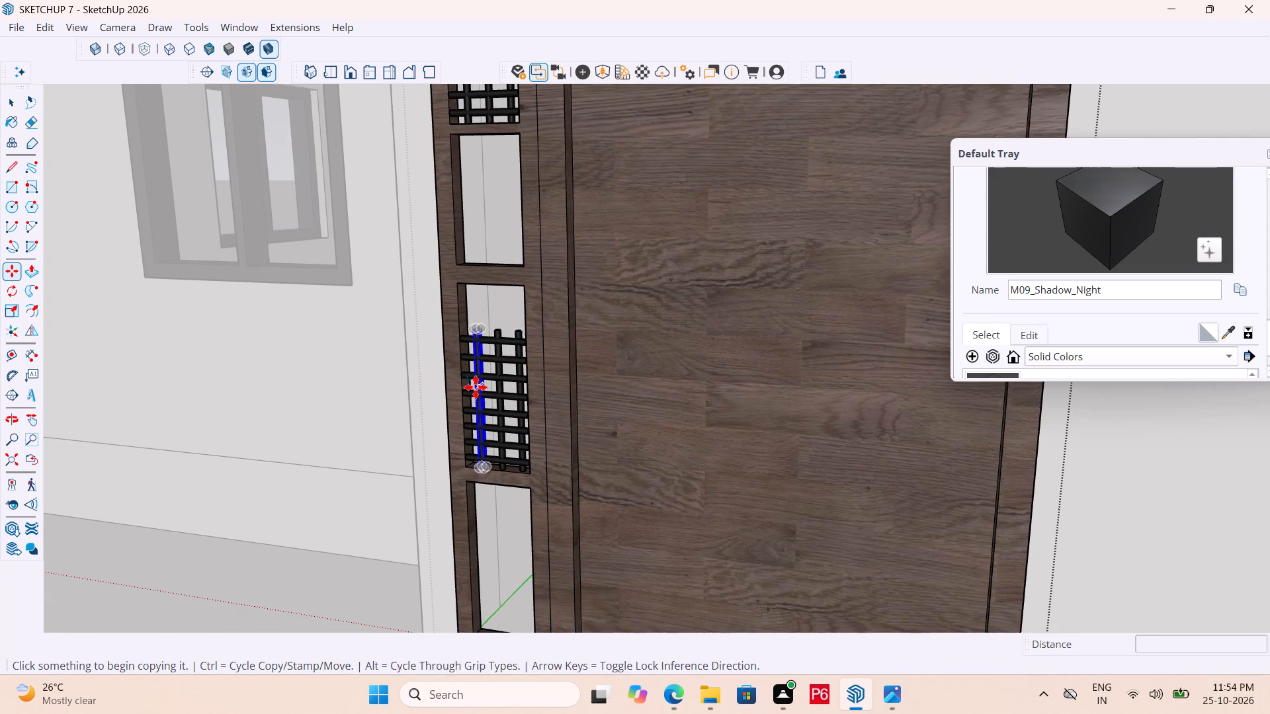
{"action": "scroll", "coordinate": [437, 278], "scroll_direction": "down", "scroll_amount": 5}
{"action": "middle_click_drag", "start_coordinate": [470, 535], "coordinate": [462, 566]}
{"action": "scroll", "coordinate": [435, 263], "scroll_direction": "up", "scroll_amount": 5}
{"action": "scroll", "coordinate": [446, 420], "scroll_direction": "up", "scroll_amount": 1}
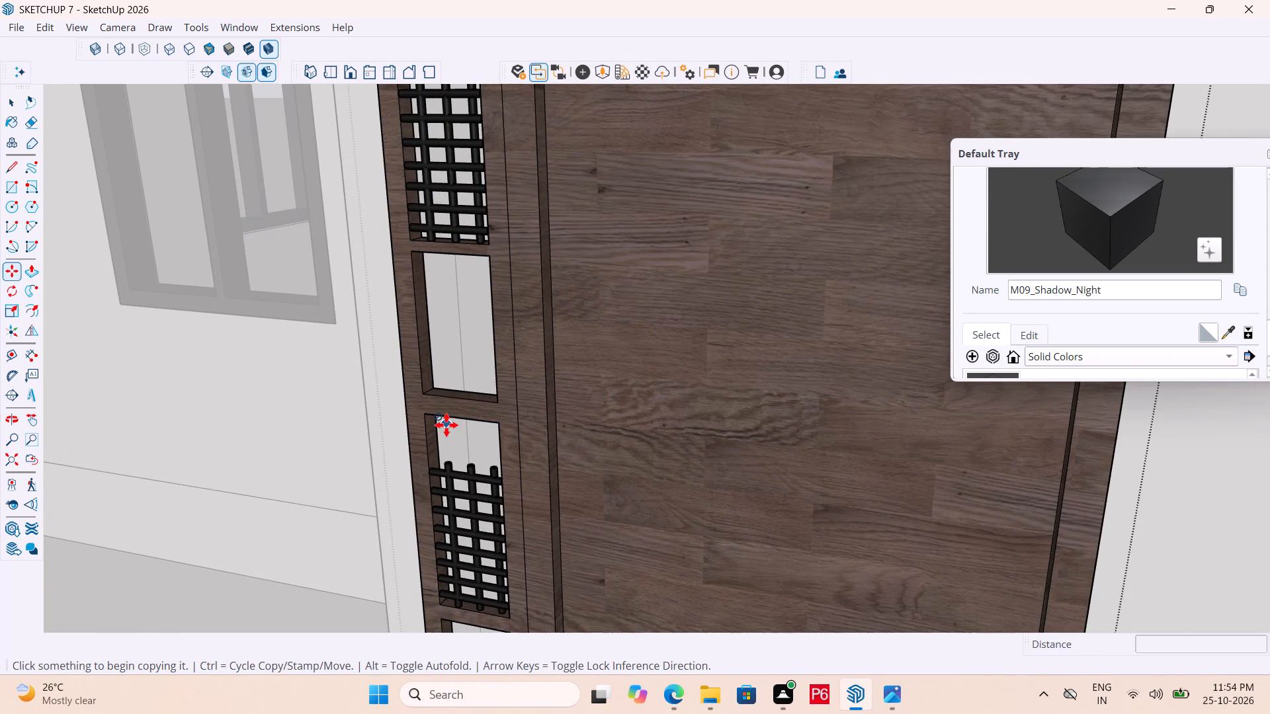
{"action": "scroll", "coordinate": [428, 309], "scroll_direction": "down", "scroll_amount": 6}
{"action": "scroll", "coordinate": [444, 479], "scroll_direction": "up", "scroll_amount": 5}
{"action": "key", "text": "Escape"}
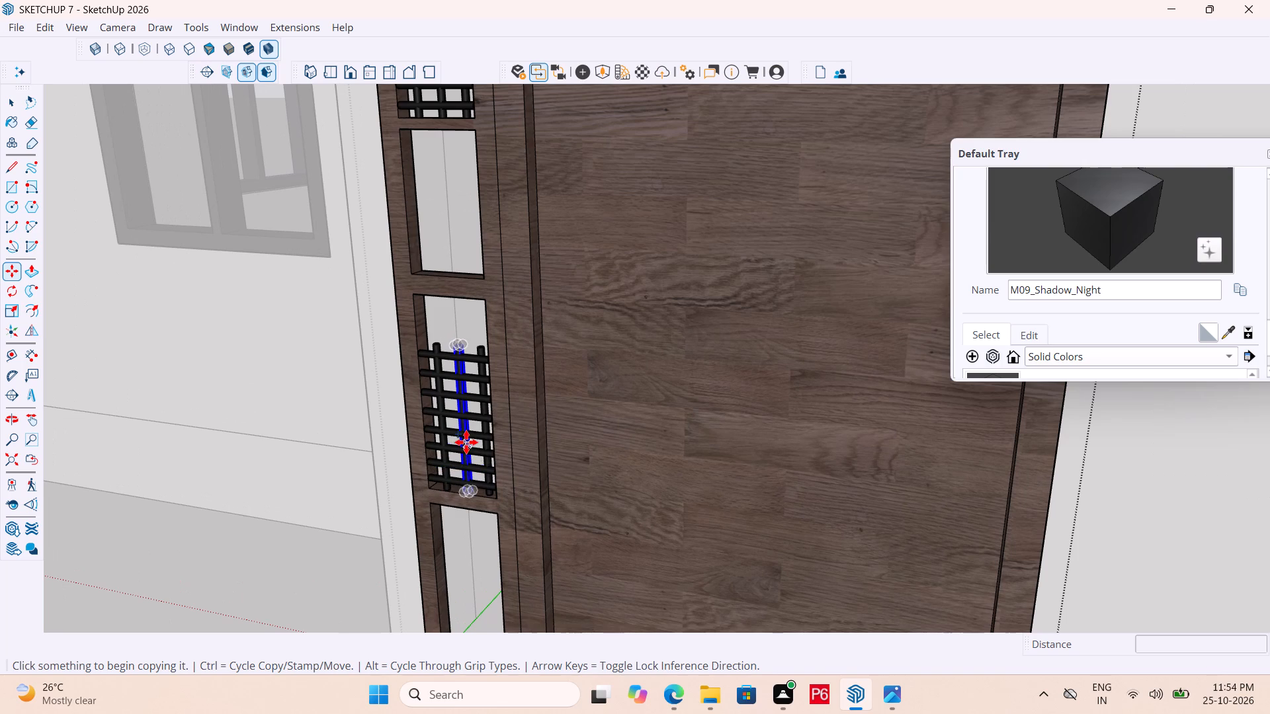
{"action": "scroll", "coordinate": [460, 308], "scroll_direction": "down", "scroll_amount": 6}
{"action": "scroll", "coordinate": [506, 481], "scroll_direction": "up", "scroll_amount": 3}
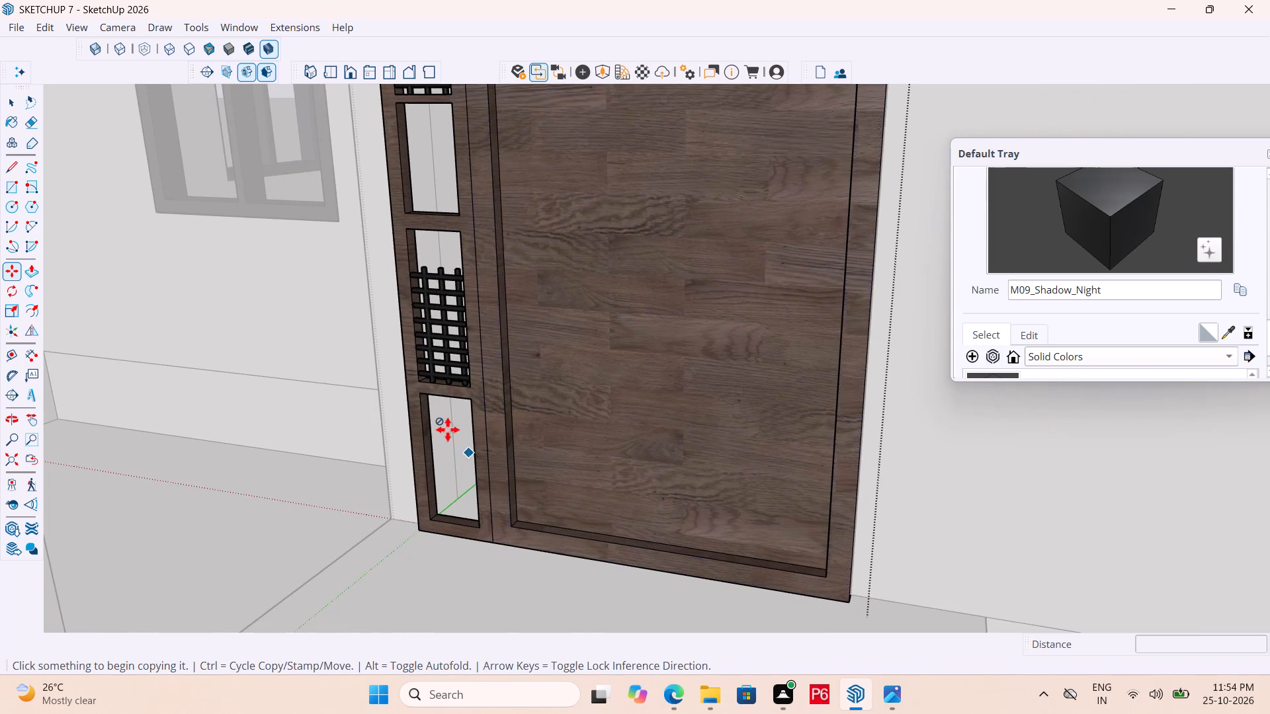
{"action": "scroll", "coordinate": [524, 489], "scroll_direction": "down", "scroll_amount": 6}
{"action": "scroll", "coordinate": [502, 582], "scroll_direction": "up", "scroll_amount": 10}
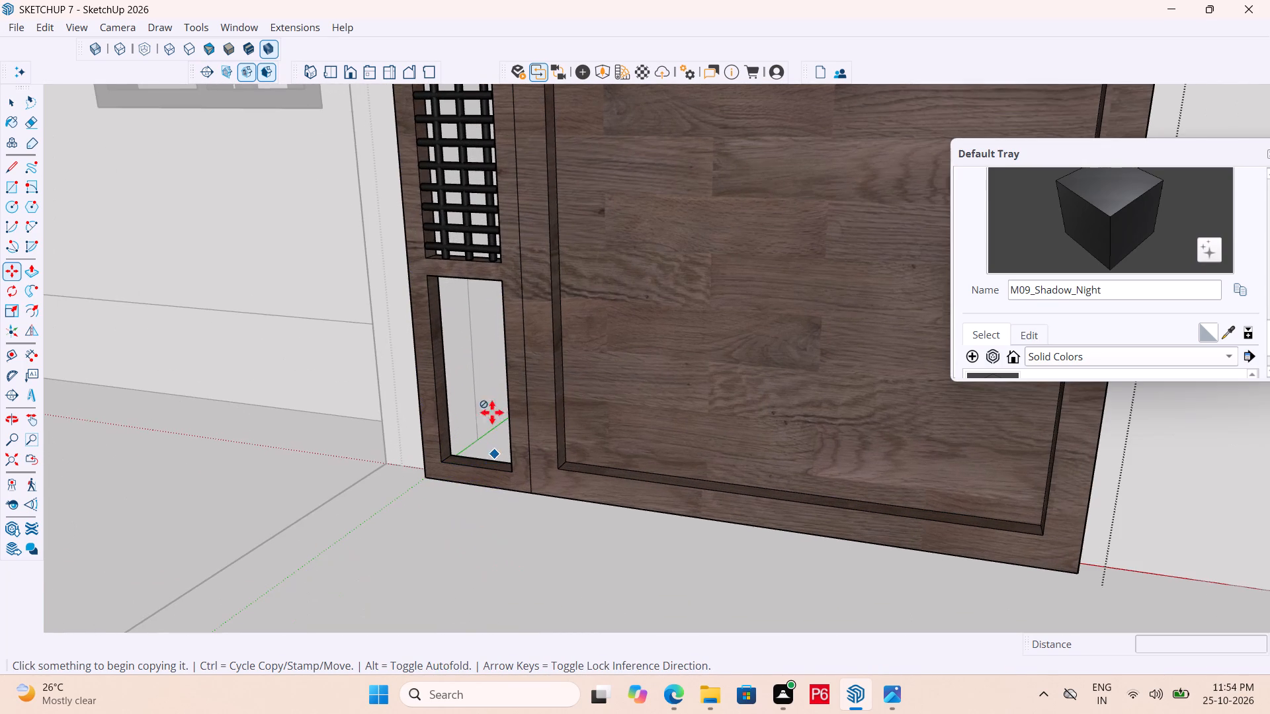
{"action": "scroll", "coordinate": [498, 329], "scroll_direction": "down", "scroll_amount": 5}
{"action": "scroll", "coordinate": [491, 192], "scroll_direction": "up", "scroll_amount": 3}
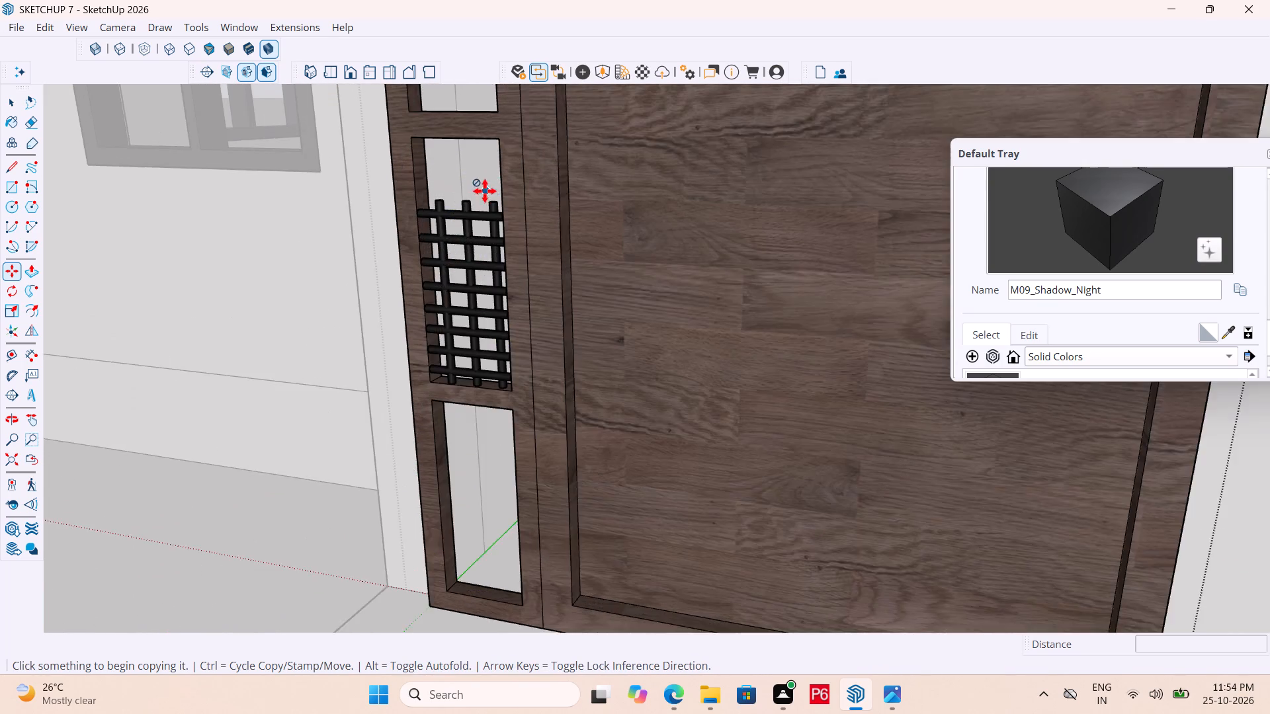
Extend the fourth grille's left vertical bar upward about 5 1/16" with Push/Pull to meet the top of the opening.
{"action": "scroll", "coordinate": [485, 191], "scroll_direction": "up", "scroll_amount": 3}
{"action": "middle_click_drag", "start_coordinate": [485, 193], "coordinate": [490, 301]}
{"action": "scroll", "coordinate": [471, 310], "scroll_direction": "up", "scroll_amount": 15}
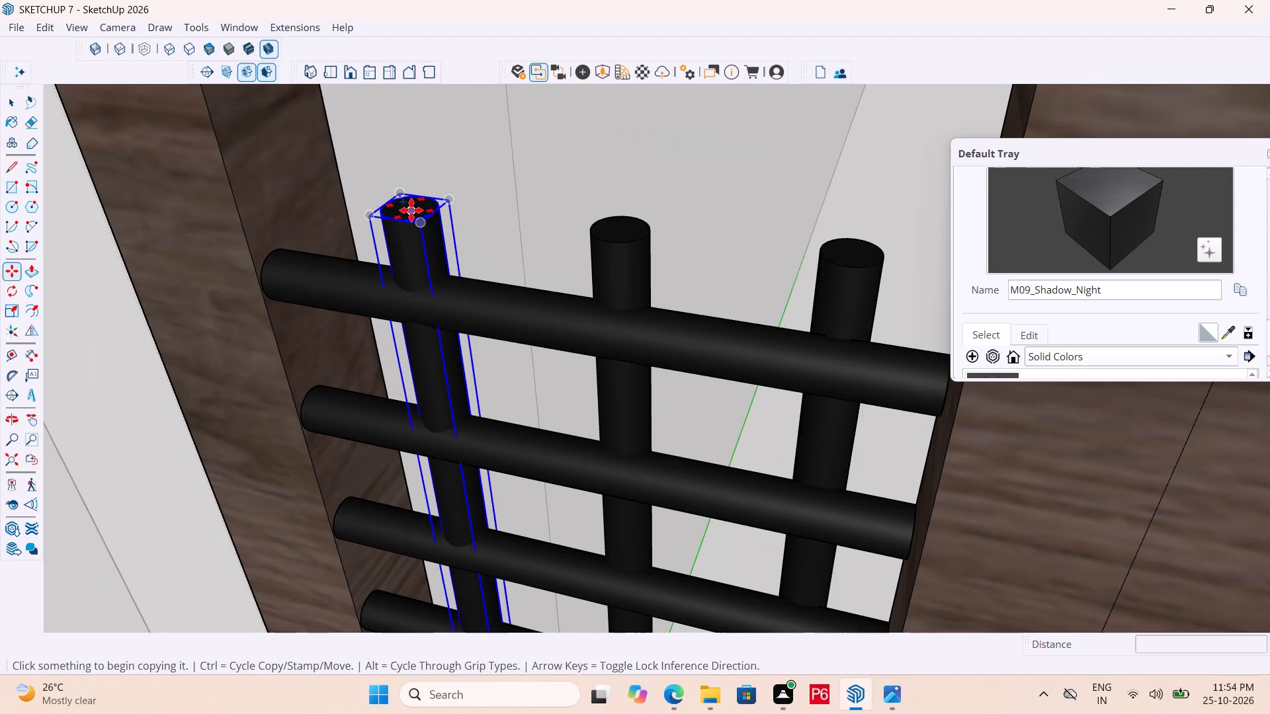
{"action": "key", "text": "space"}
{"action": "double_click", "coordinate": [413, 210]}
{"action": "left_click", "coordinate": [413, 209]}
{"action": "left_click", "coordinate": [411, 208]}
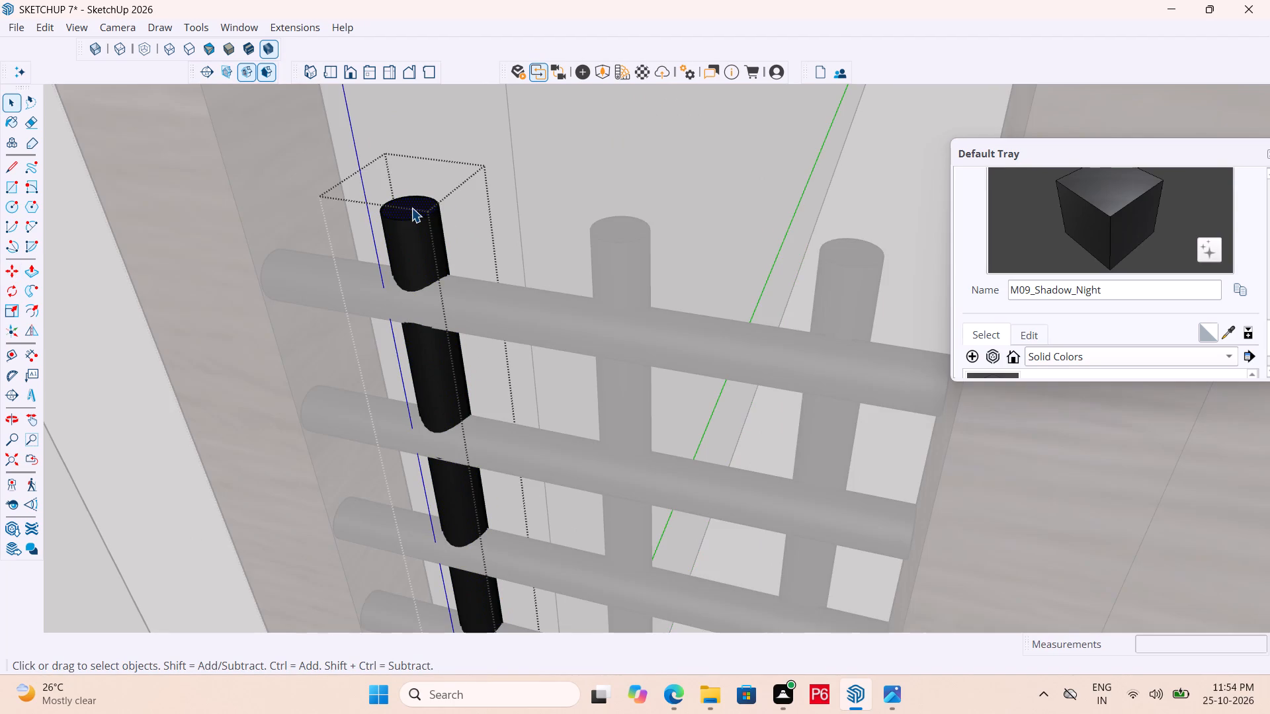
{"action": "key", "text": "p"}
{"action": "left_click", "coordinate": [411, 208]}
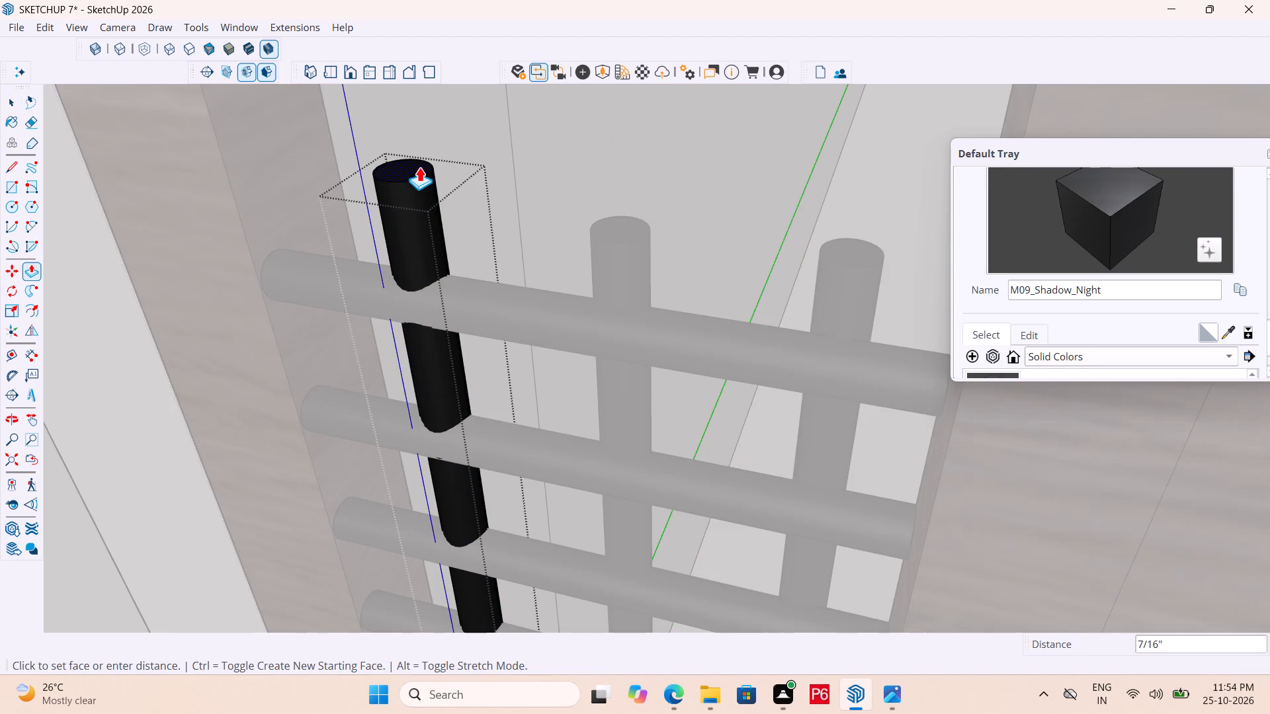
{"action": "scroll", "coordinate": [433, 171], "scroll_direction": "down", "scroll_amount": 7}
{"action": "scroll", "coordinate": [468, 306], "scroll_direction": "down", "scroll_amount": 4}
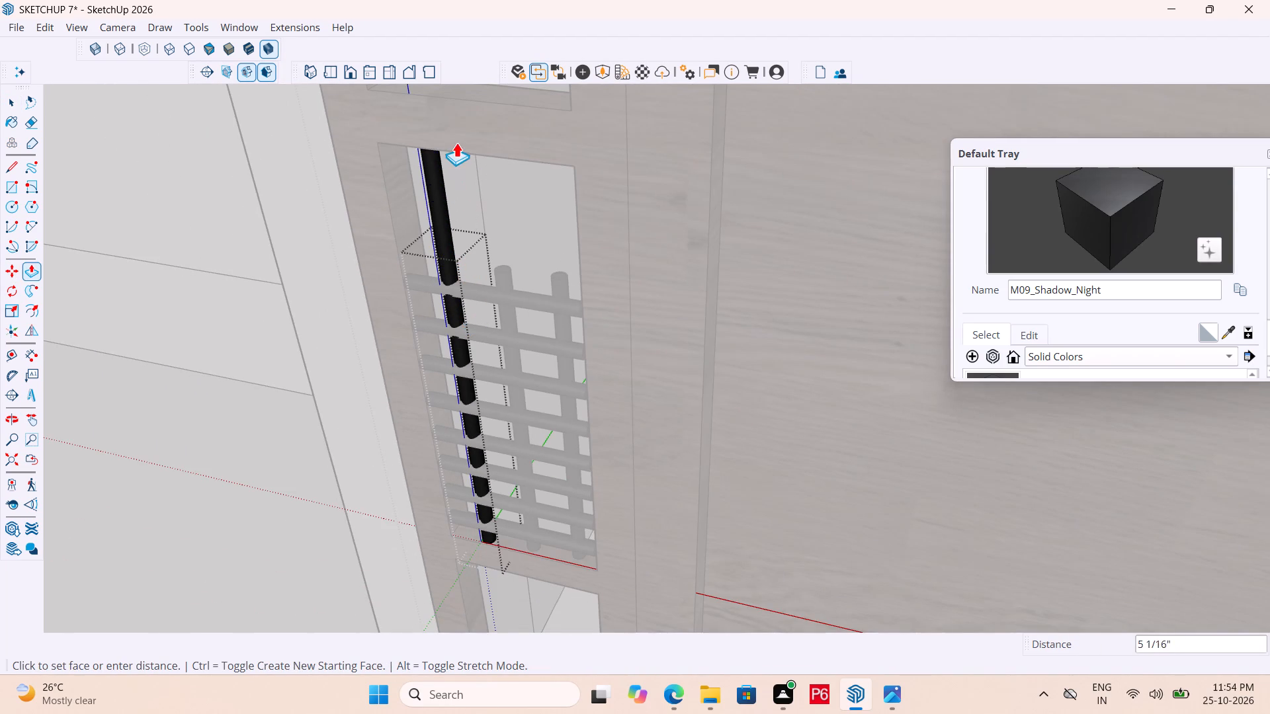
{"action": "middle_click_drag", "start_coordinate": [458, 143], "coordinate": [575, 0]}
{"action": "middle_click_drag", "start_coordinate": [485, 225], "coordinate": [488, 167]}
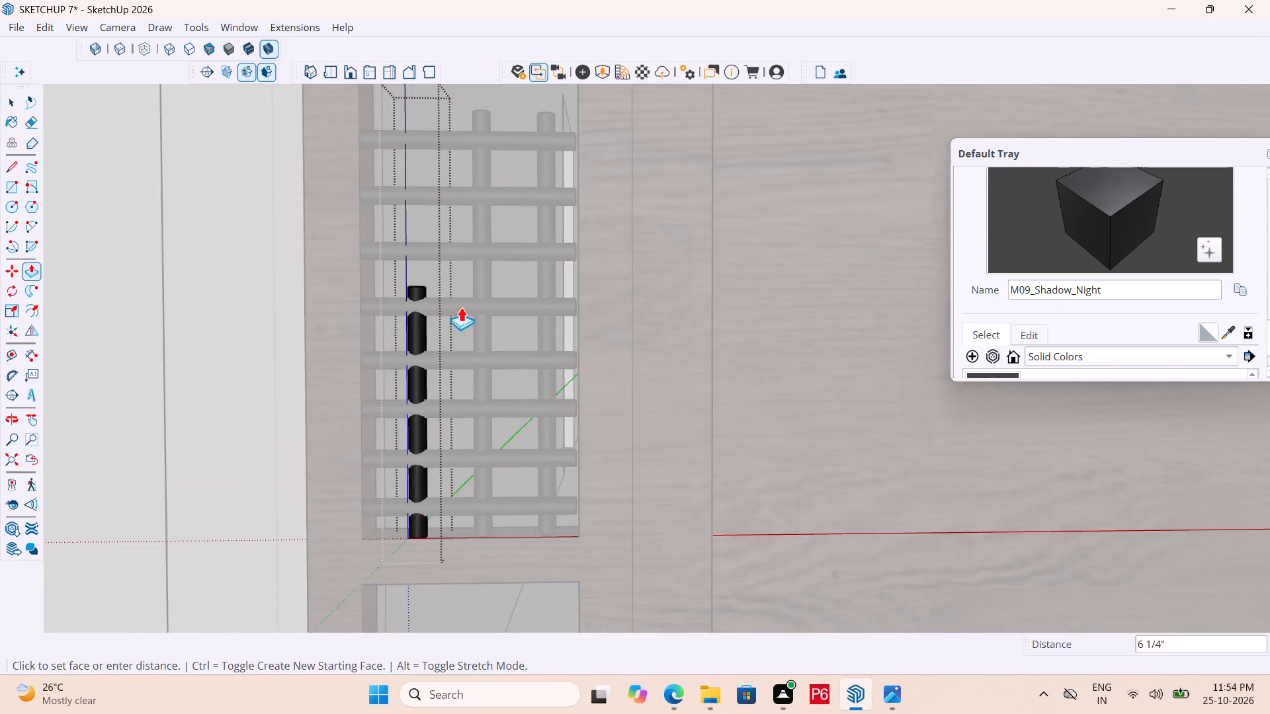
{"action": "scroll", "coordinate": [465, 415], "scroll_direction": "down", "scroll_amount": 5}
{"action": "scroll", "coordinate": [480, 167], "scroll_direction": "up", "scroll_amount": 9}
{"action": "left_click", "coordinate": [516, 177]}
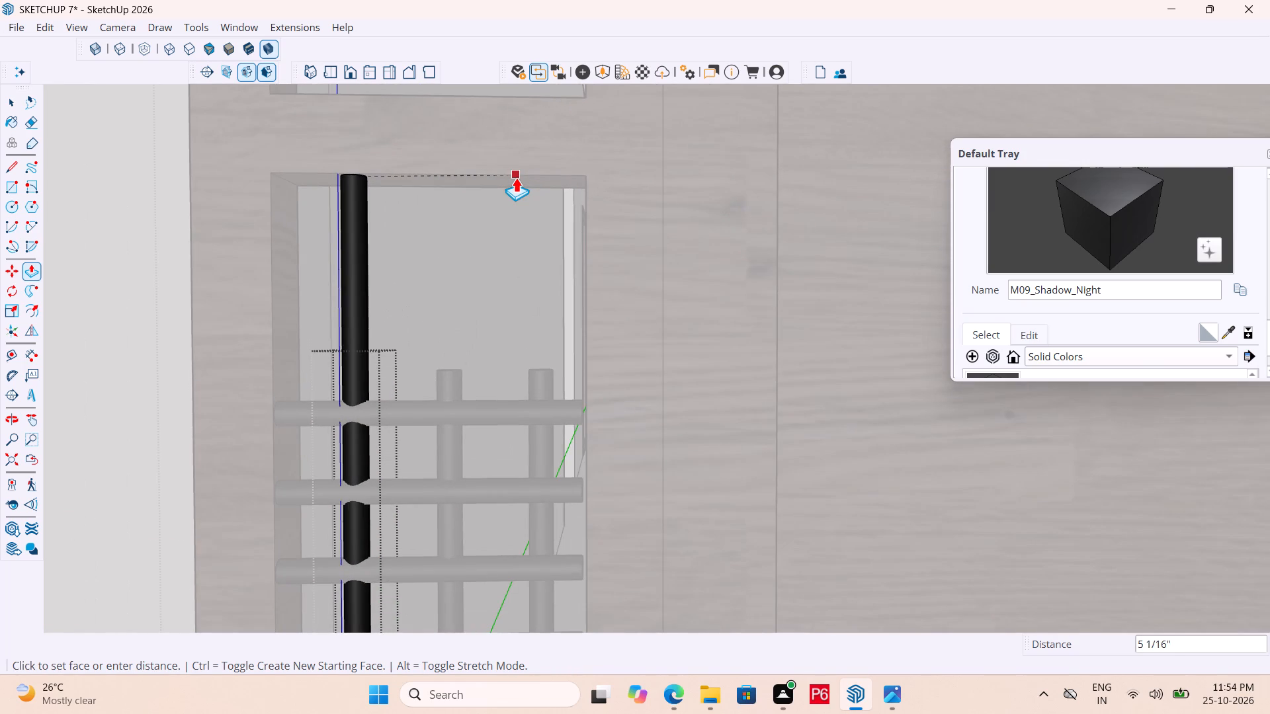
{"action": "middle_click_drag", "start_coordinate": [471, 315], "coordinate": [465, 362]}
{"action": "scroll", "coordinate": [471, 319], "scroll_direction": "down", "scroll_amount": 1}
Extend the fourth grille's middle vertical bar with Push/Pull up to the top edge of the opening.
{"action": "key", "text": "space"}
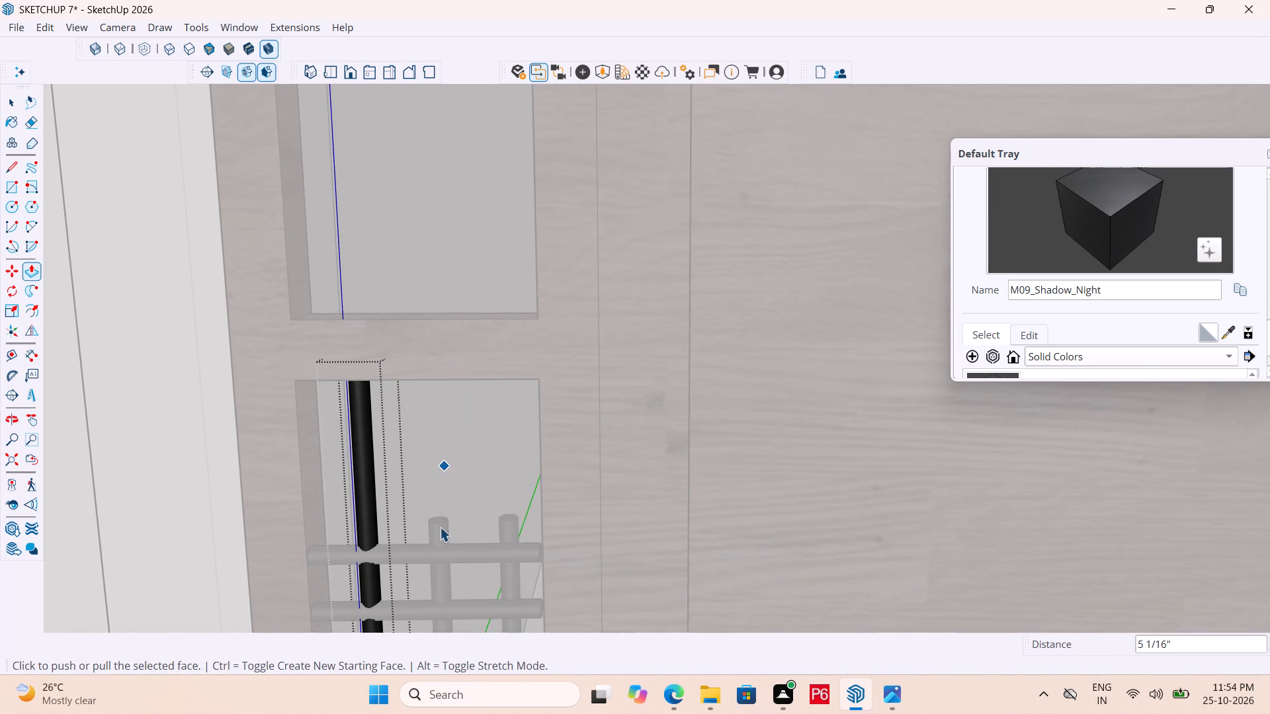
{"action": "left_click", "coordinate": [440, 527]}
{"action": "double_click", "coordinate": [440, 527]}
{"action": "scroll", "coordinate": [435, 524], "scroll_direction": "up", "scroll_amount": 5}
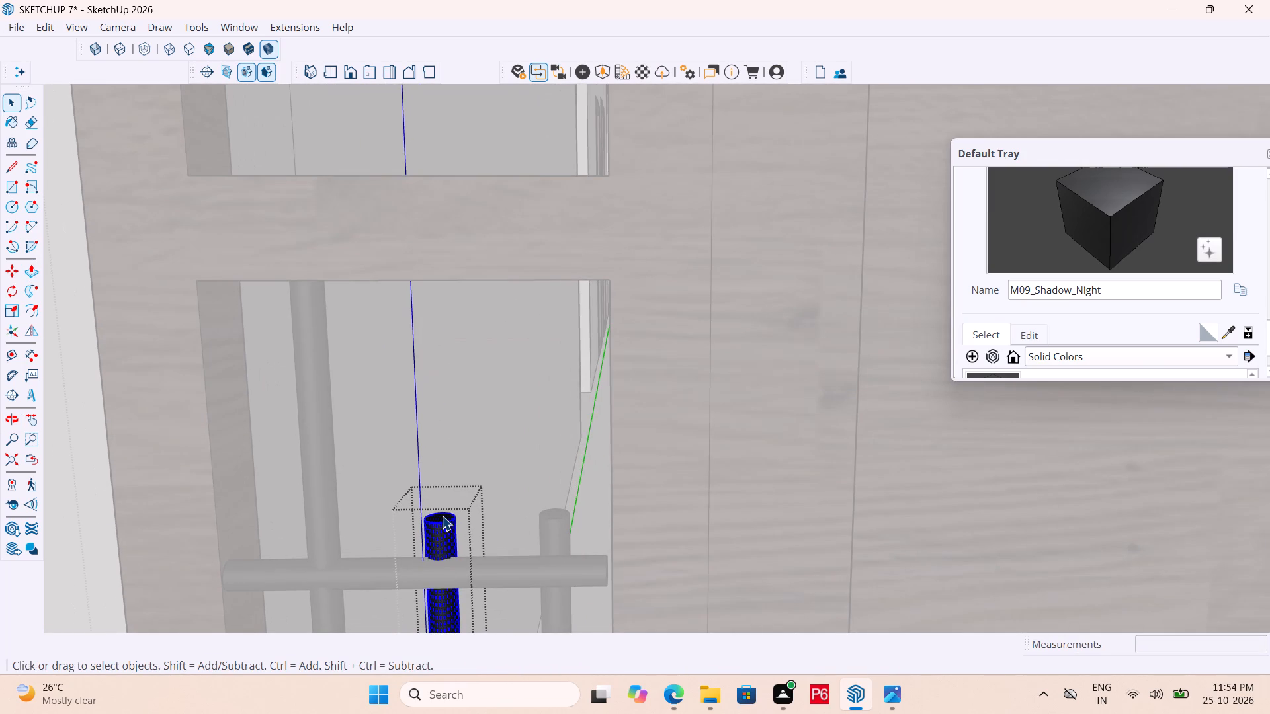
{"action": "left_click", "coordinate": [442, 515]}
{"action": "key", "text": "p"}
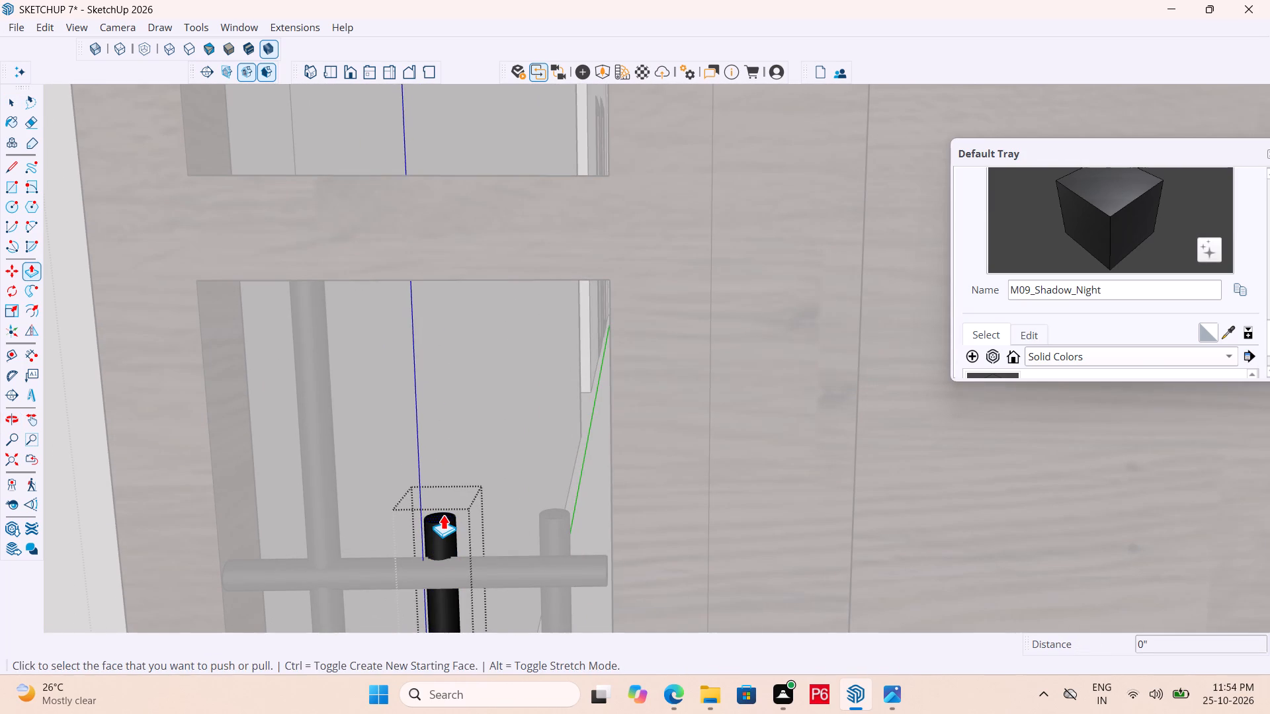
{"action": "left_click", "coordinate": [443, 514]}
{"action": "middle_click_drag", "start_coordinate": [458, 274], "coordinate": [495, 110]}
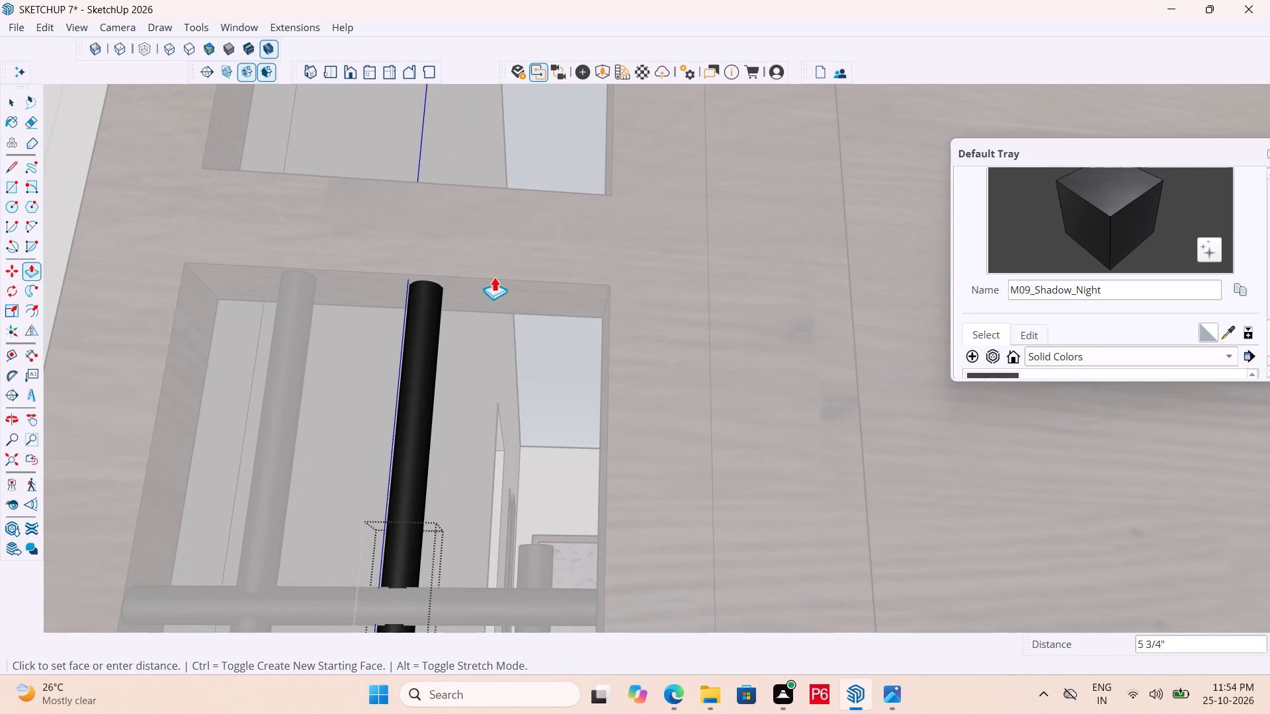
{"action": "left_click", "coordinate": [493, 290]}
{"action": "middle_click_drag", "start_coordinate": [443, 314], "coordinate": [405, 502]}
{"action": "scroll", "coordinate": [443, 314], "scroll_direction": "down", "scroll_amount": 1}
Extend the fourth grille's right vertical bar about 5 1/16" up to the top of the opening and save the model.
{"action": "key", "text": "space"}
{"action": "left_click", "coordinate": [560, 434]}
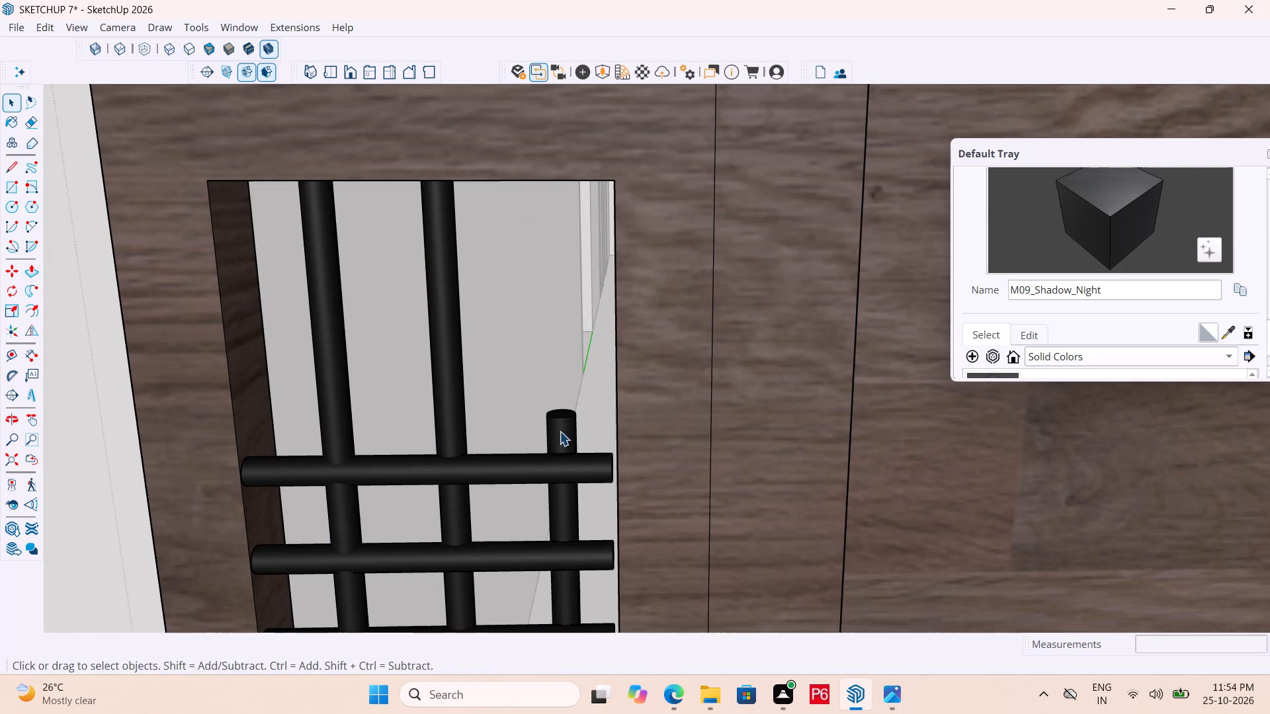
{"action": "left_click", "coordinate": [564, 422]}
{"action": "left_click", "coordinate": [567, 411]}
{"action": "scroll", "coordinate": [559, 425], "scroll_direction": "up", "scroll_amount": 2}
{"action": "double_click", "coordinate": [559, 425]}
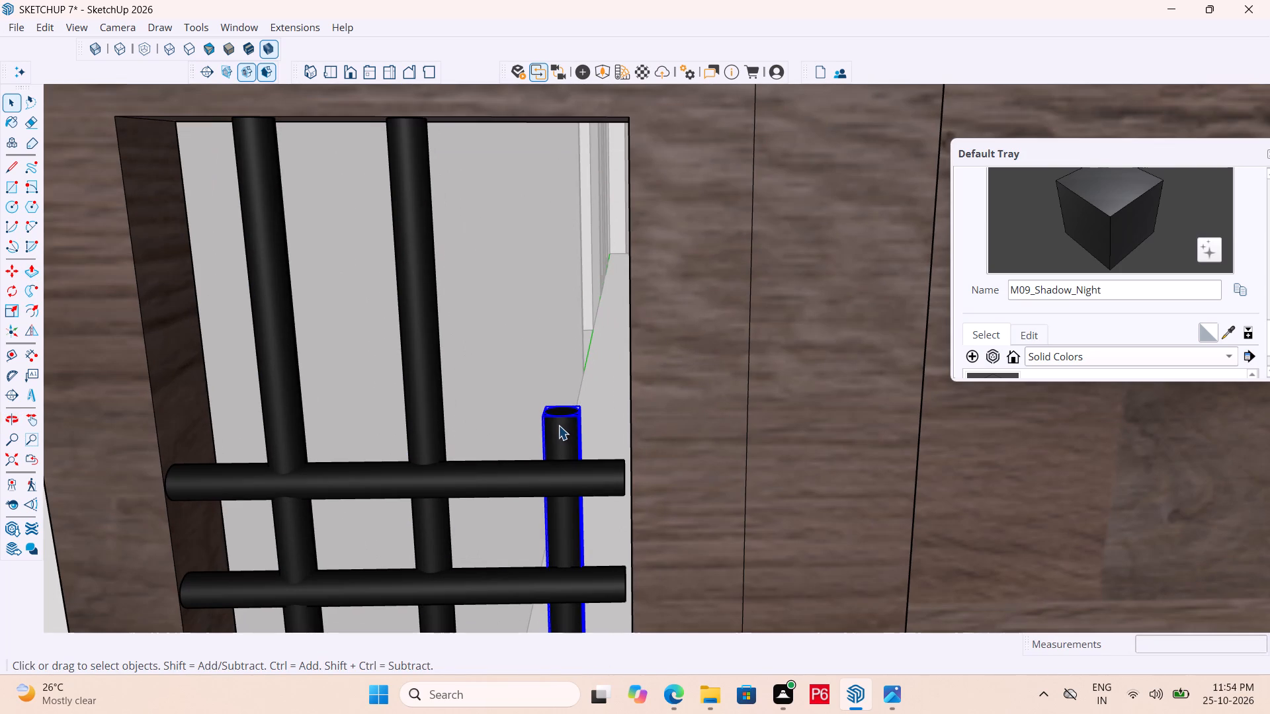
{"action": "left_click", "coordinate": [566, 413]}
{"action": "key", "text": "p"}
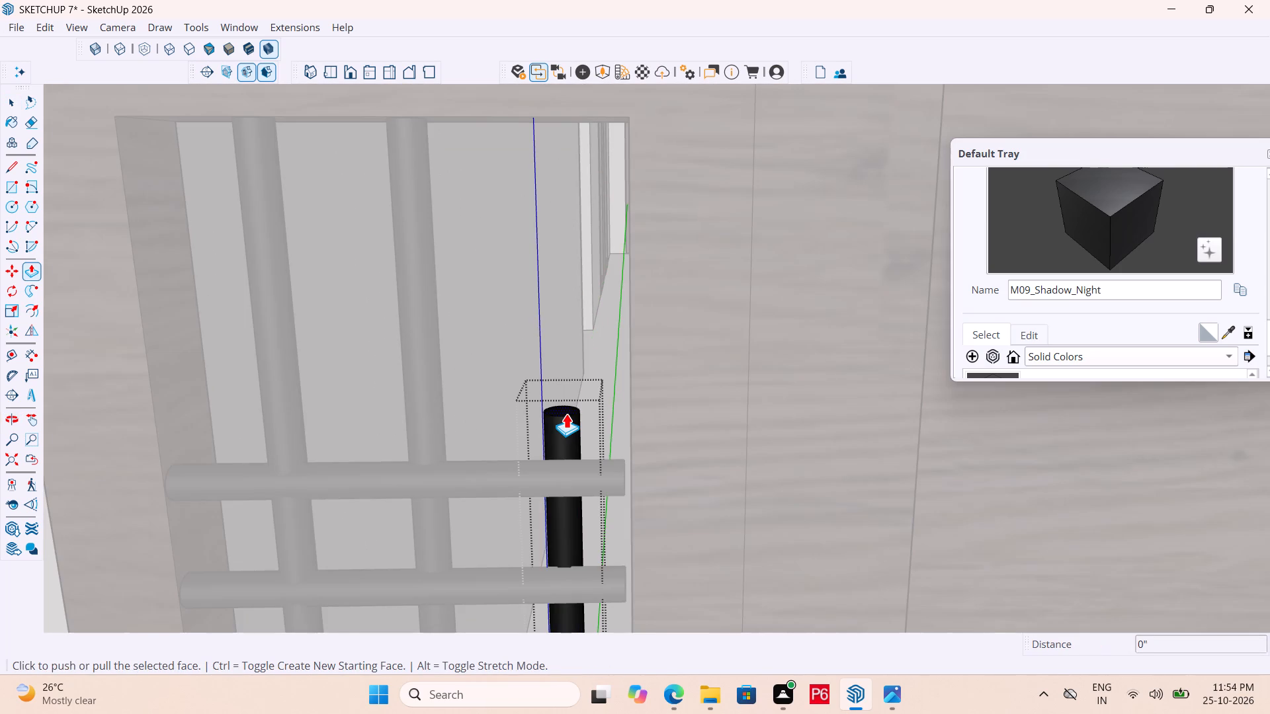
{"action": "left_click", "coordinate": [566, 413]}
{"action": "scroll", "coordinate": [526, 303], "scroll_direction": "down", "scroll_amount": 4}
{"action": "middle_click_drag", "start_coordinate": [527, 351], "coordinate": [529, 249]}
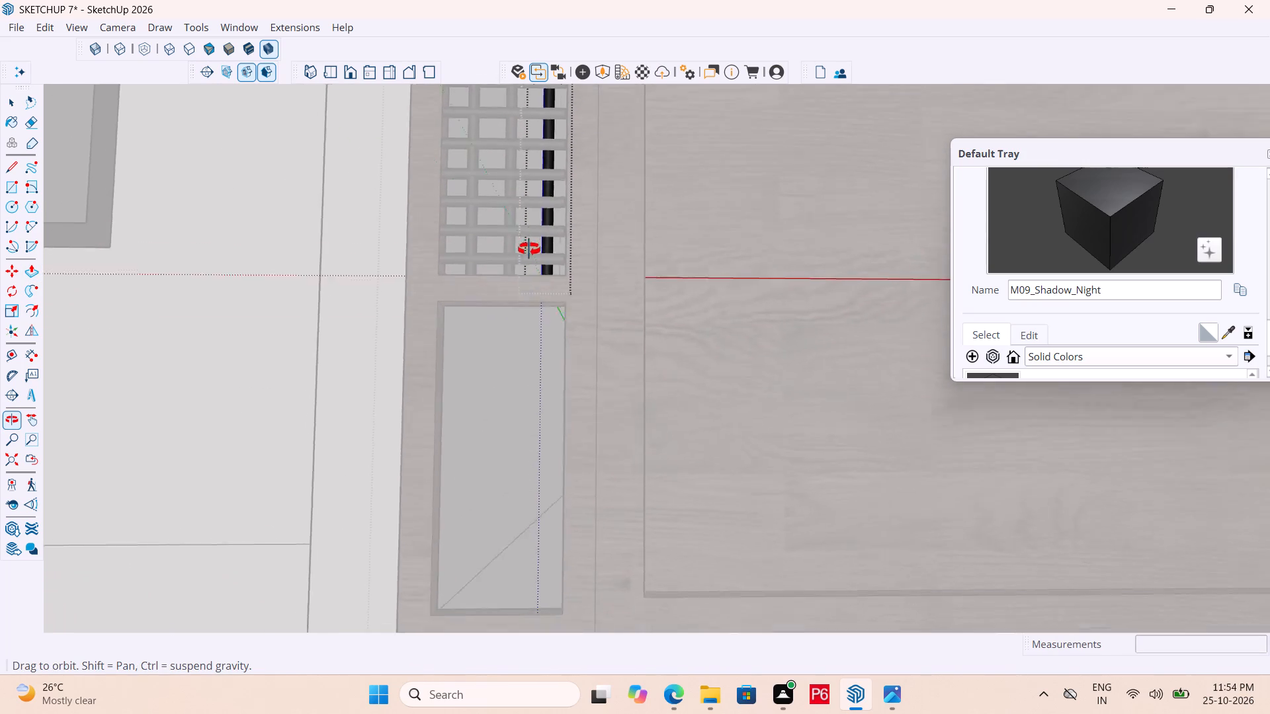
{"action": "middle_click_drag", "start_coordinate": [529, 249], "coordinate": [545, 374]}
{"action": "middle_click_drag", "start_coordinate": [553, 366], "coordinate": [544, 198]}
{"action": "scroll", "coordinate": [592, 371], "scroll_direction": "up", "scroll_amount": 3}
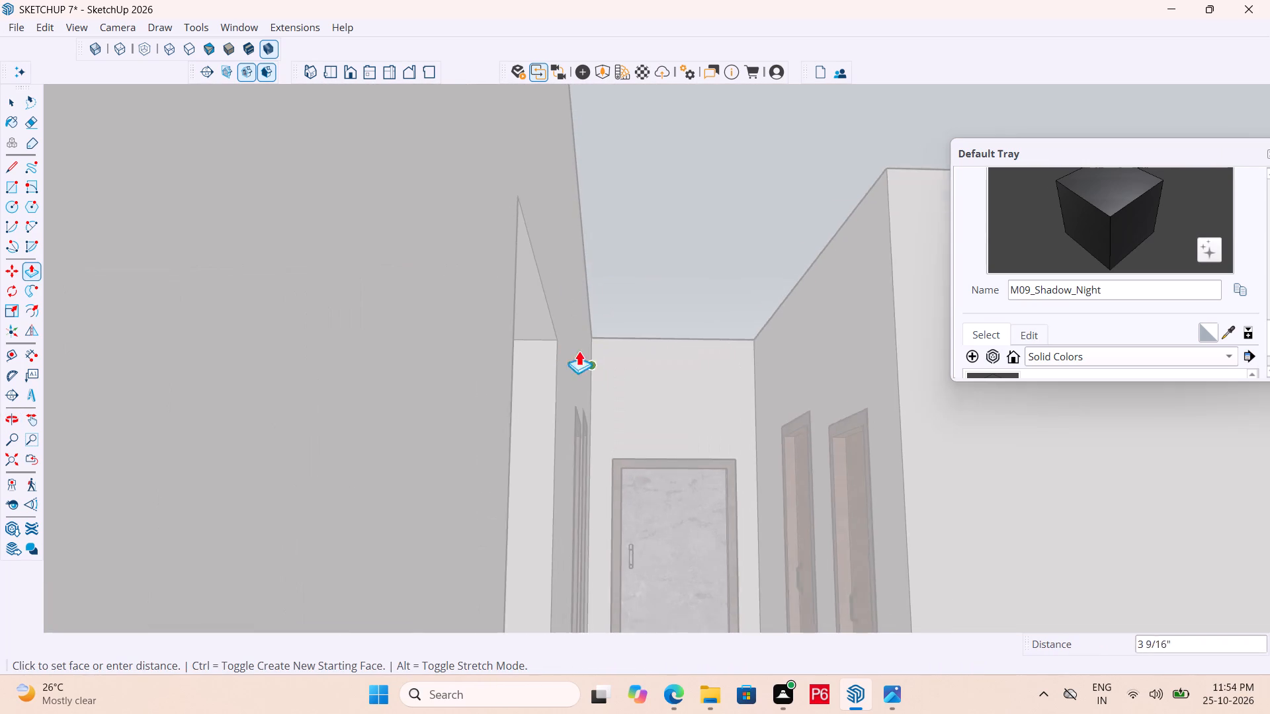
{"action": "scroll", "coordinate": [579, 350], "scroll_direction": "up", "scroll_amount": 2}
{"action": "scroll", "coordinate": [640, 379], "scroll_direction": "down", "scroll_amount": 6}
{"action": "scroll", "coordinate": [727, 420], "scroll_direction": "down", "scroll_amount": 6}
{"action": "middle_click_drag", "start_coordinate": [857, 454], "coordinate": [885, 446]}
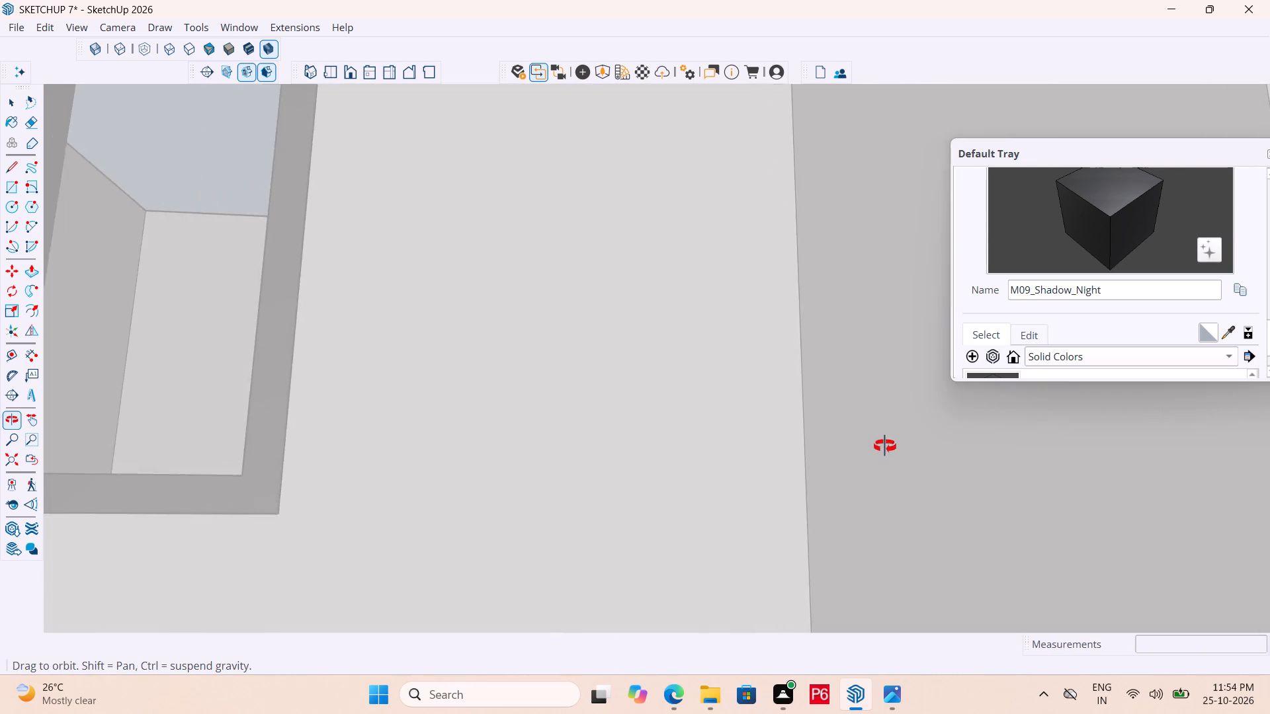
{"action": "middle_click_drag", "start_coordinate": [885, 446], "coordinate": [779, 559]}
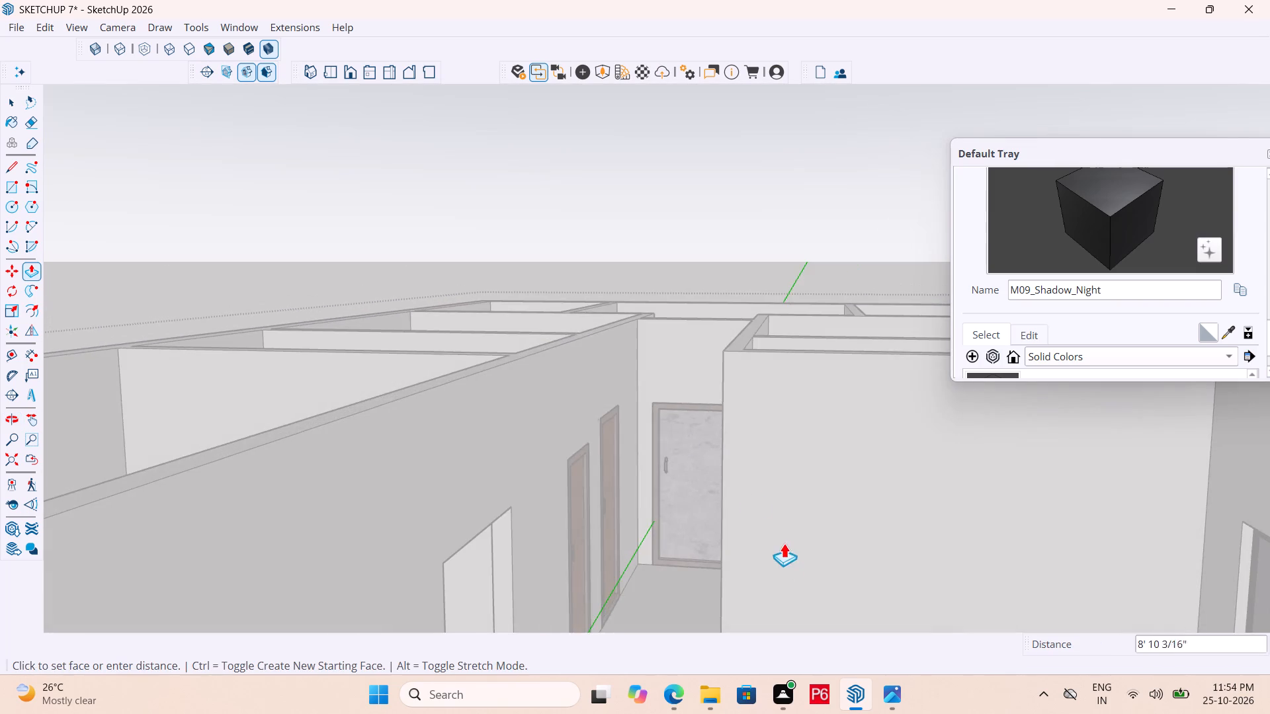
{"action": "scroll", "coordinate": [650, 356], "scroll_direction": "down", "scroll_amount": 11}
{"action": "scroll", "coordinate": [578, 465], "scroll_direction": "up", "scroll_amount": 14}
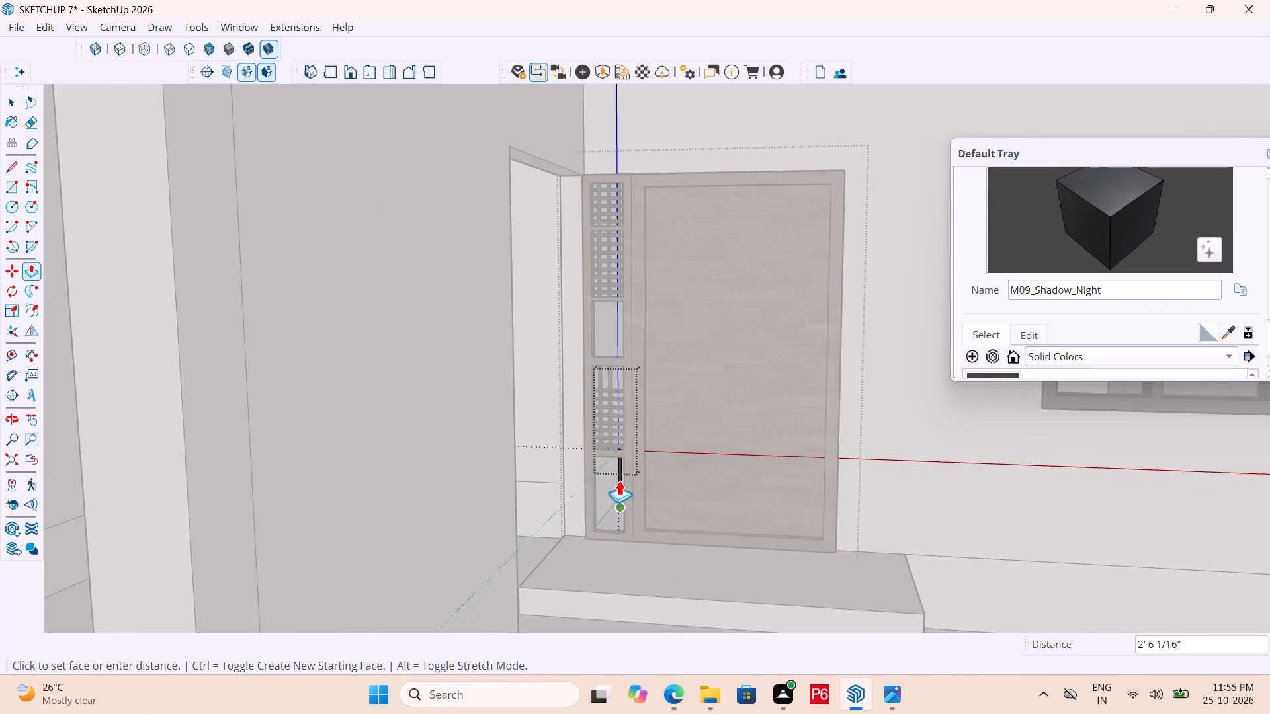
{"action": "scroll", "coordinate": [619, 480], "scroll_direction": "up", "scroll_amount": 12}
{"action": "middle_click_drag", "start_coordinate": [621, 312], "coordinate": [631, 251]}
{"action": "scroll", "coordinate": [630, 259], "scroll_direction": "up", "scroll_amount": 1}
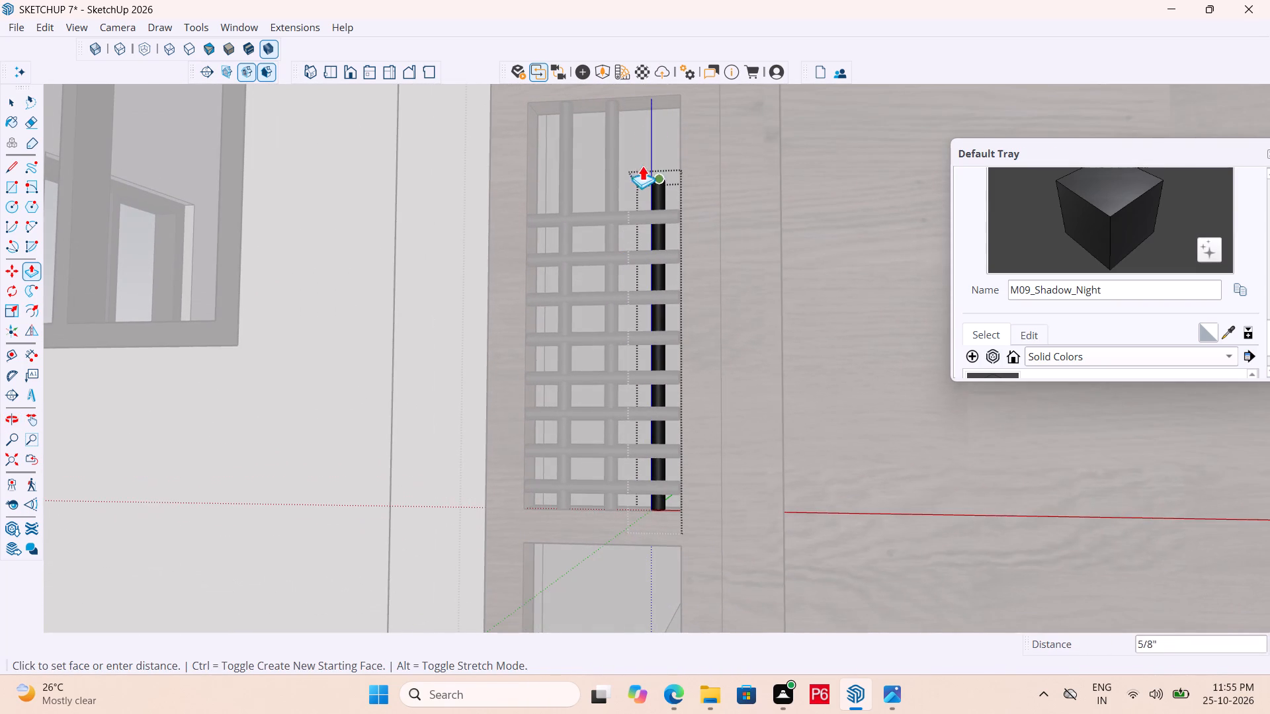
{"action": "left_click", "coordinate": [649, 97]}
{"action": "middle_click_drag", "start_coordinate": [661, 185], "coordinate": [650, 198]}
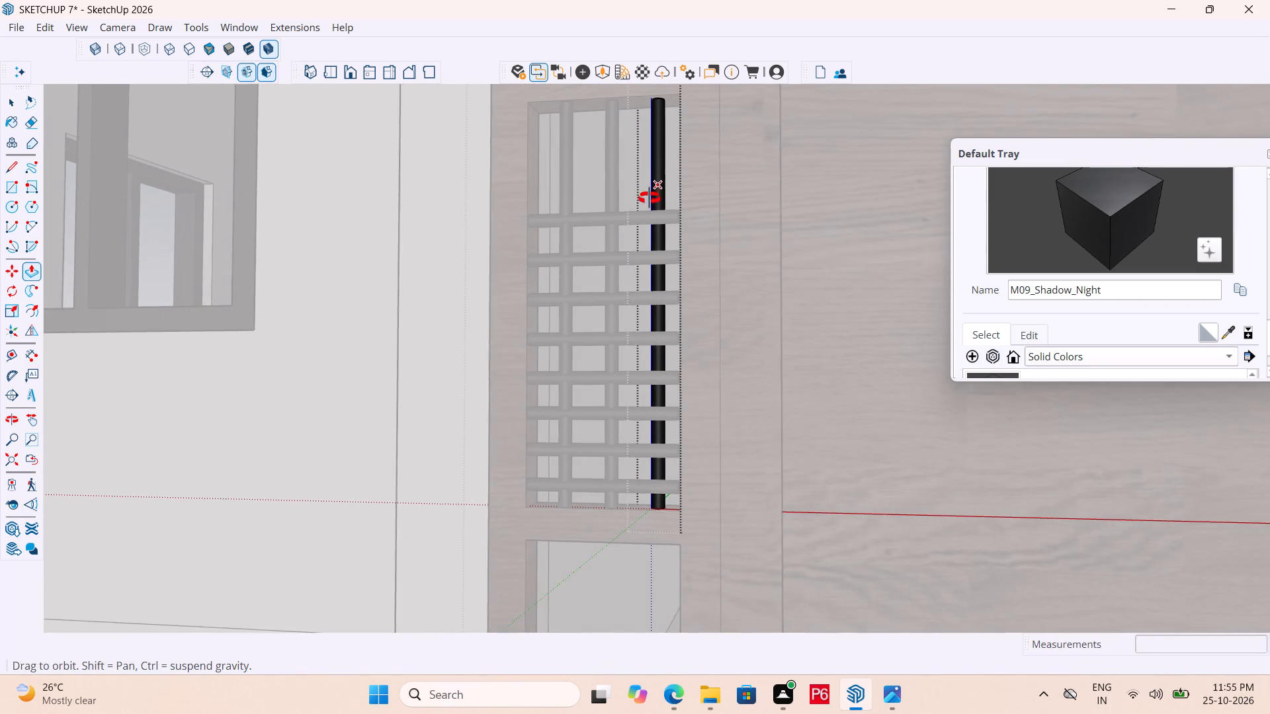
{"action": "middle_click_drag", "start_coordinate": [650, 198], "coordinate": [644, 202]}
{"action": "key", "text": "ctrl+s"}
{"action": "key", "text": "ctrl+s"}
{"action": "key", "text": "ctrl+s"}
{"action": "key", "text": "ctrl+s"}
Copy the fourth grille's uppermost horizontal bar up about 5 1/8", divide the distance by 2 to add an evenly spaced bar, and save.
{"action": "scroll", "coordinate": [603, 297], "scroll_direction": "down", "scroll_amount": 5}
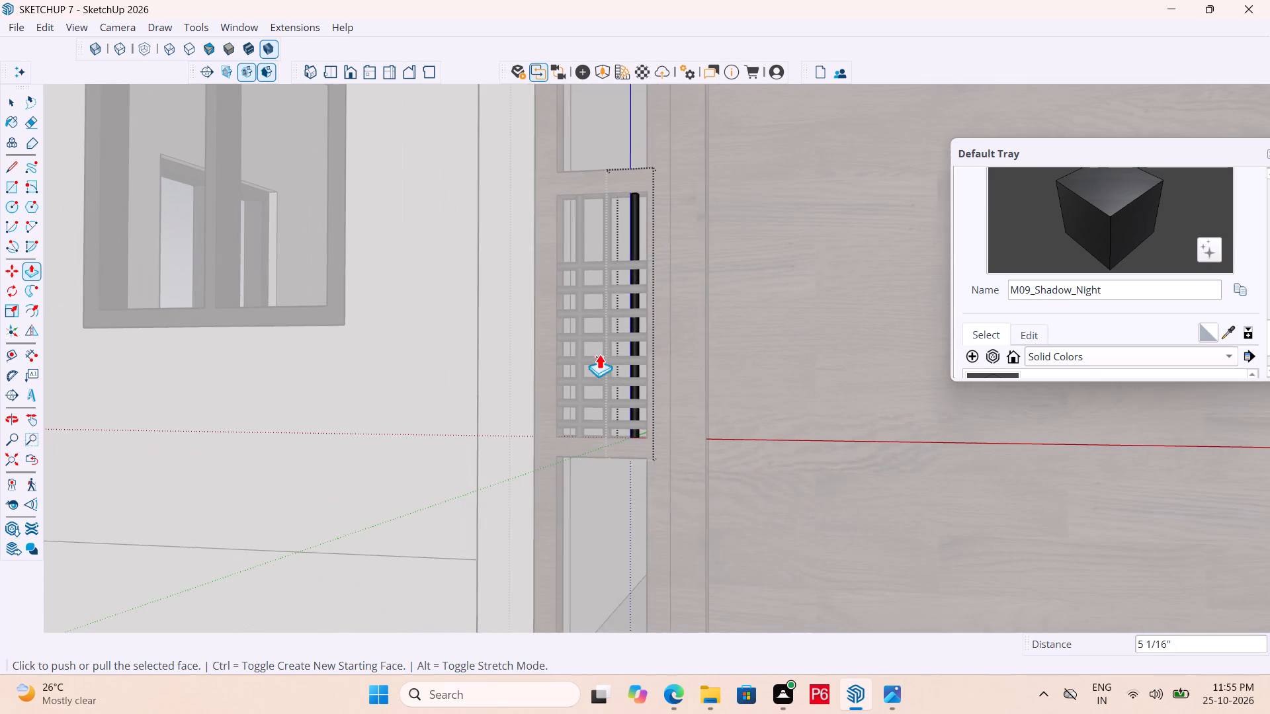
{"action": "middle_click_drag", "start_coordinate": [634, 255], "coordinate": [629, 249]}
{"action": "scroll", "coordinate": [634, 255], "scroll_direction": "up", "scroll_amount": 5}
{"action": "key", "text": "space"}
{"action": "left_click", "coordinate": [691, 270]}
{"action": "left_click", "coordinate": [607, 274]}
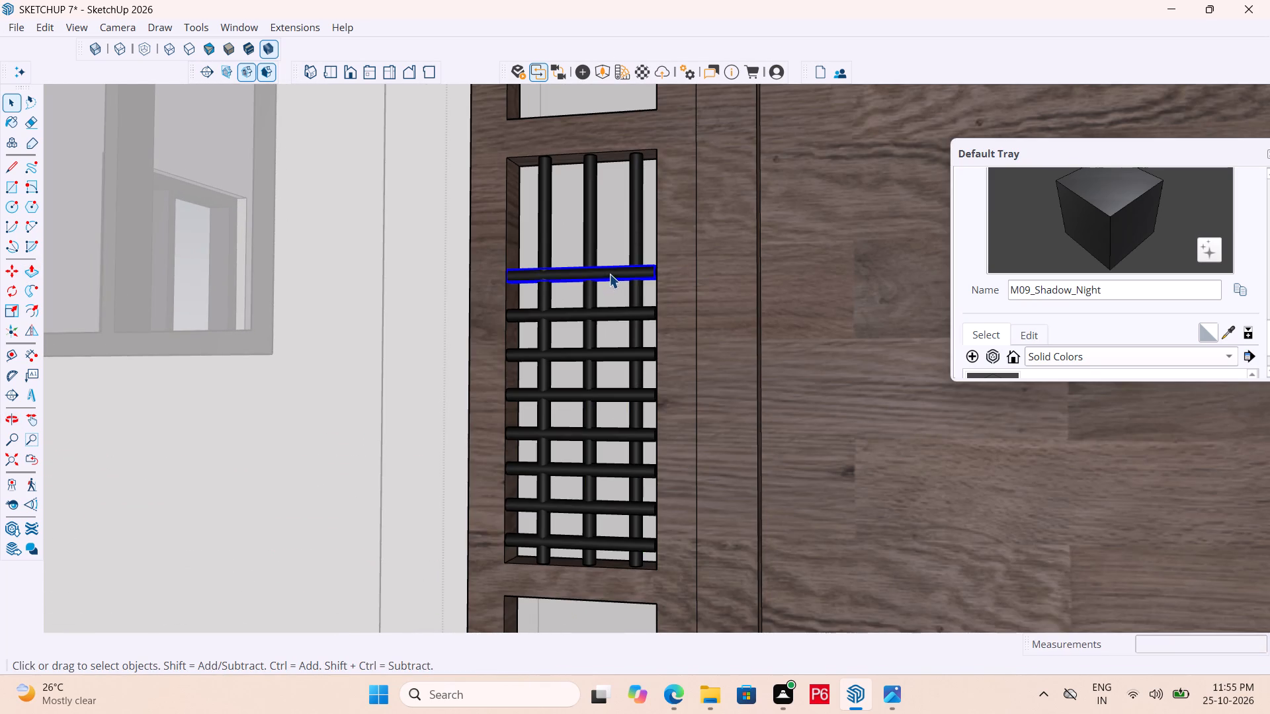
{"action": "scroll", "coordinate": [624, 255], "scroll_direction": "up", "scroll_amount": 5}
{"action": "key", "text": "m"}
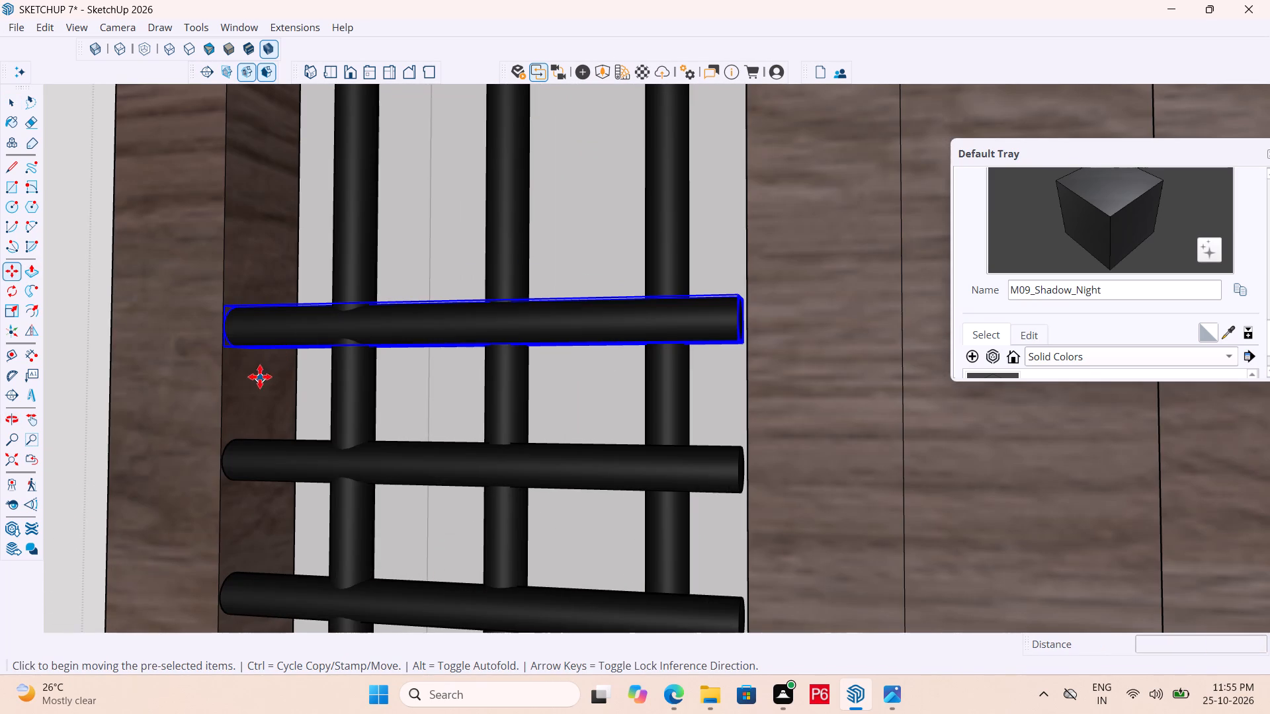
{"action": "left_click", "coordinate": [220, 346]}
{"action": "scroll", "coordinate": [316, 272], "scroll_direction": "down", "scroll_amount": 5}
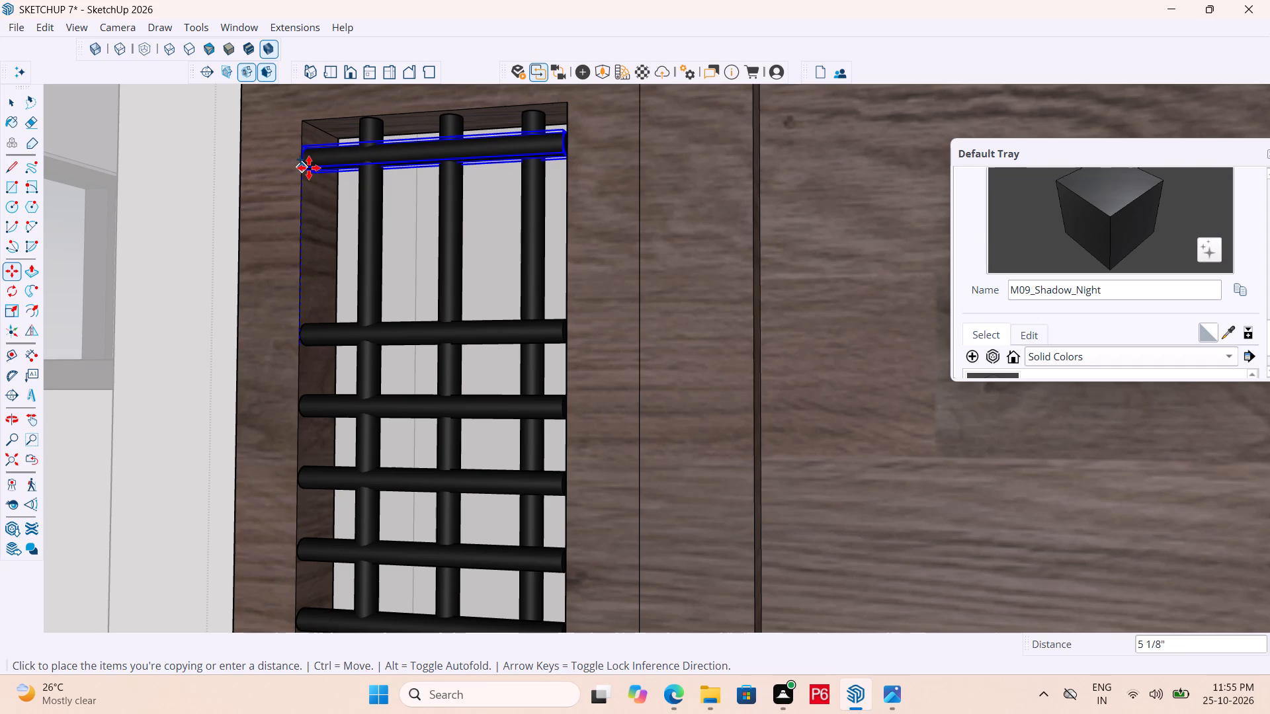
{"action": "left_click", "coordinate": [308, 168]}
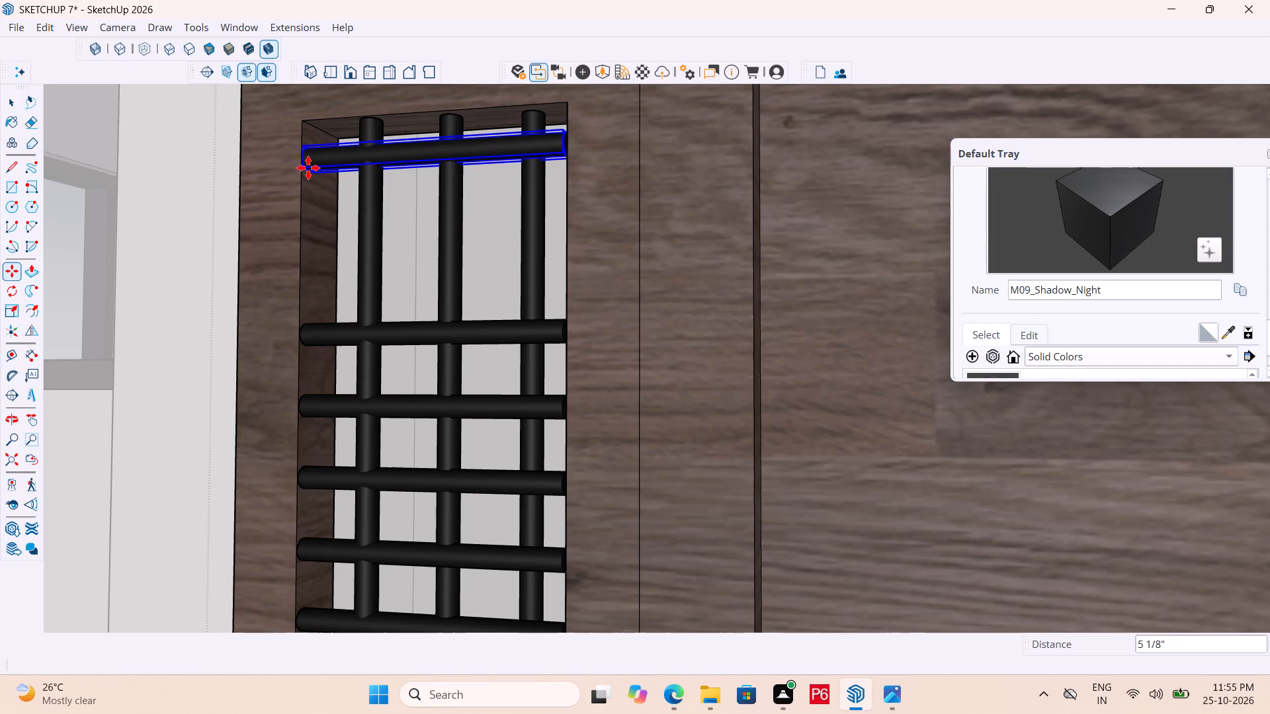
{"action": "type", "text": "/2"}
{"action": "key", "text": "Return"}
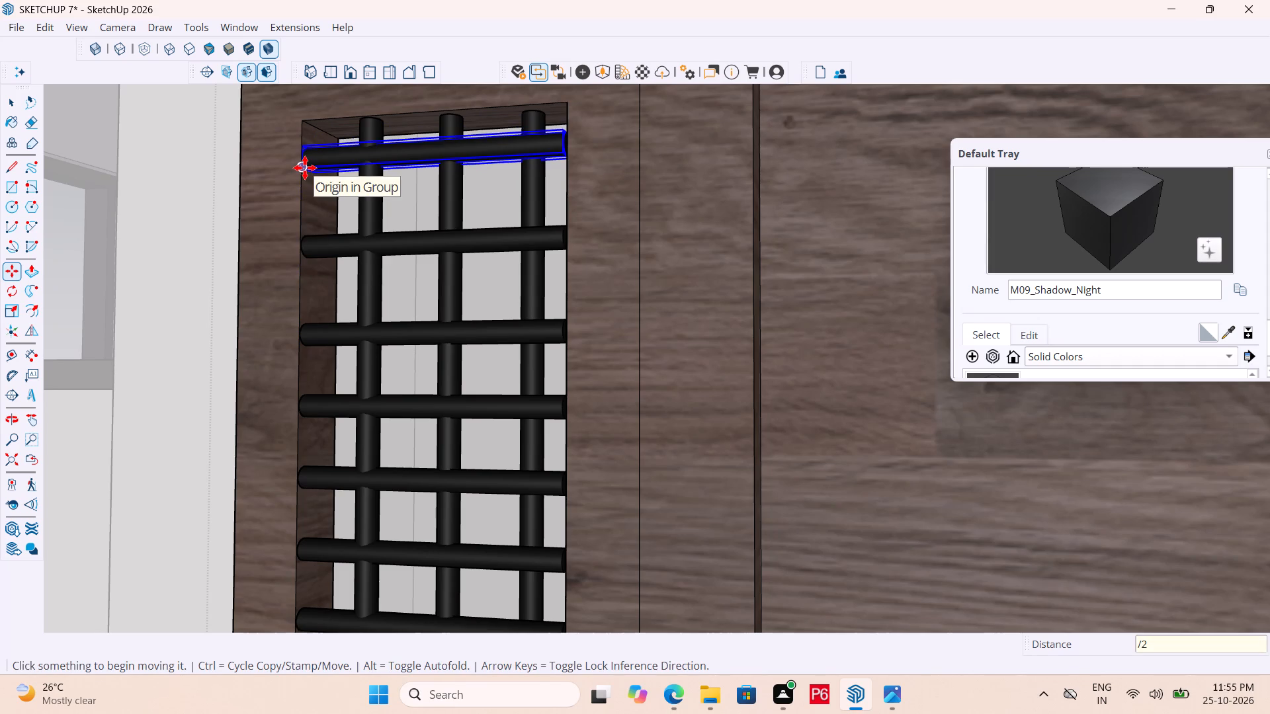
{"action": "key", "text": "ctrl+s"}
{"action": "key", "text": "ctrl+s"}
{"action": "key", "text": "ctrl+s"}
Copy the fourth grille's three vertical and ten horizontal bars 1' 9" down into the lowest side panel opening and save the model.
{"action": "scroll", "coordinate": [327, 253], "scroll_direction": "down", "scroll_amount": 6}
{"action": "scroll", "coordinate": [451, 333], "scroll_direction": "down", "scroll_amount": 6}
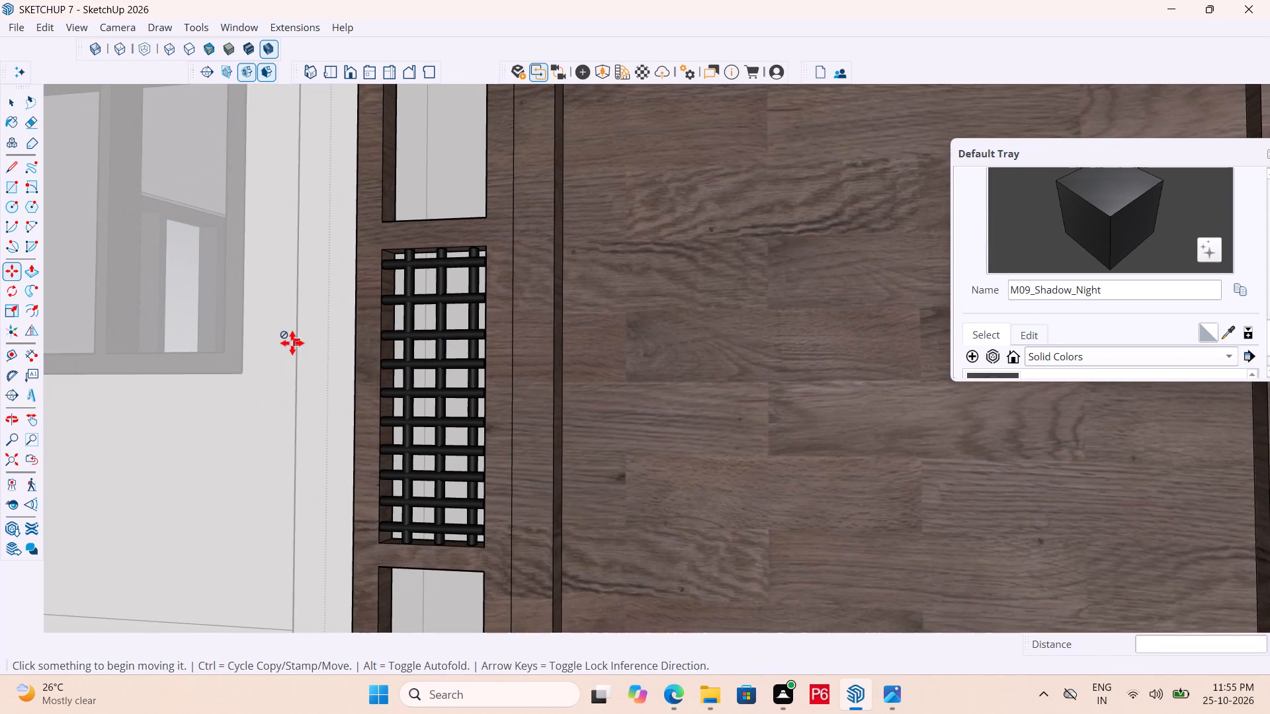
{"action": "scroll", "coordinate": [402, 277], "scroll_direction": "down", "scroll_amount": 6}
{"action": "key", "text": "space"}
{"action": "scroll", "coordinate": [426, 324], "scroll_direction": "up", "scroll_amount": 7}
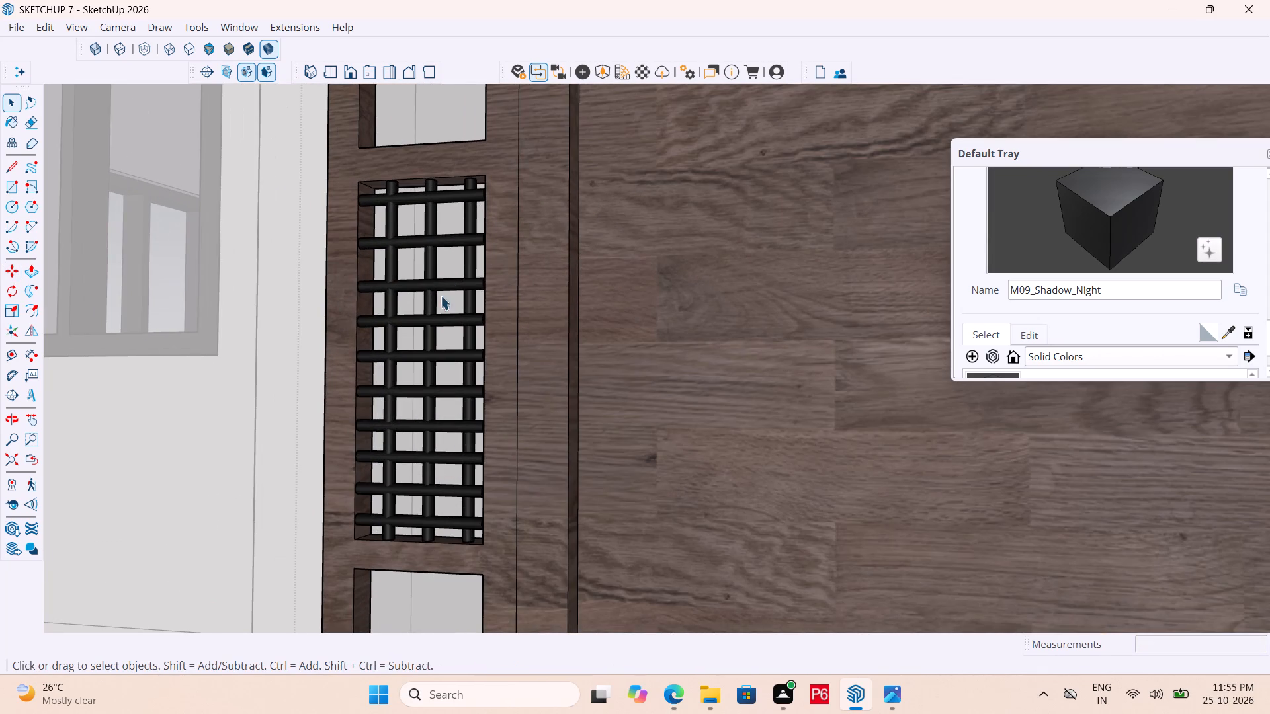
{"action": "left_click", "coordinate": [462, 192]}
{"action": "left_click", "coordinate": [470, 220], "text": "ctrl"}
{"action": "left_click", "coordinate": [435, 223], "text": "ctrl"}
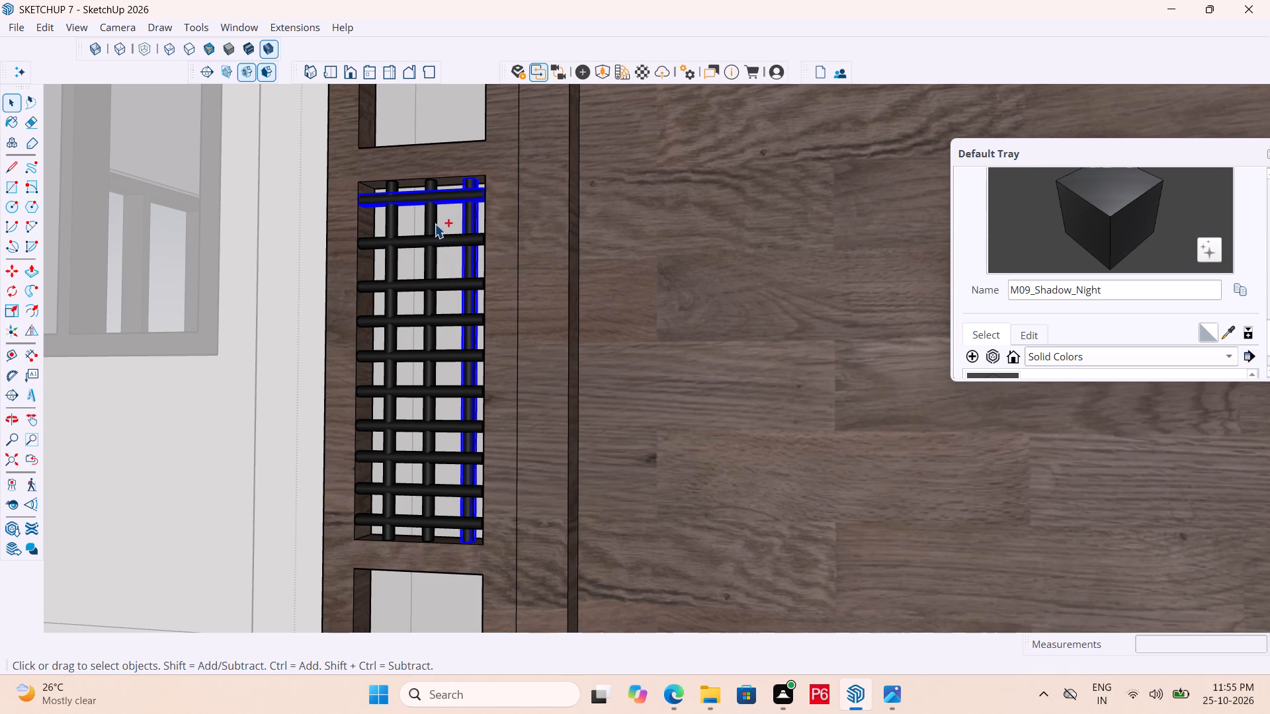
{"action": "left_click", "coordinate": [396, 222], "text": "ctrl"}
{"action": "left_click", "coordinate": [407, 244], "text": "ctrl"}
{"action": "double_click", "coordinate": [414, 276], "text": "ctrl"}
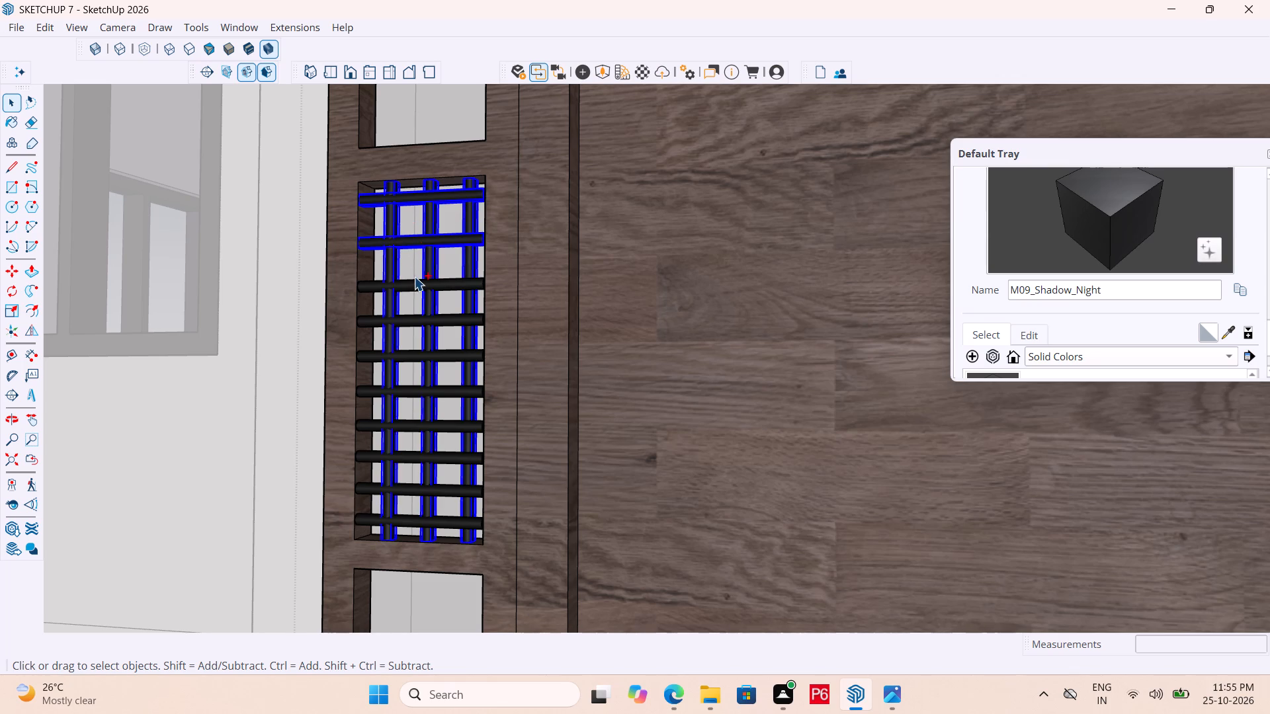
{"action": "left_click", "coordinate": [415, 288], "text": "ctrl"}
{"action": "left_click", "coordinate": [410, 324], "text": "ctrl"}
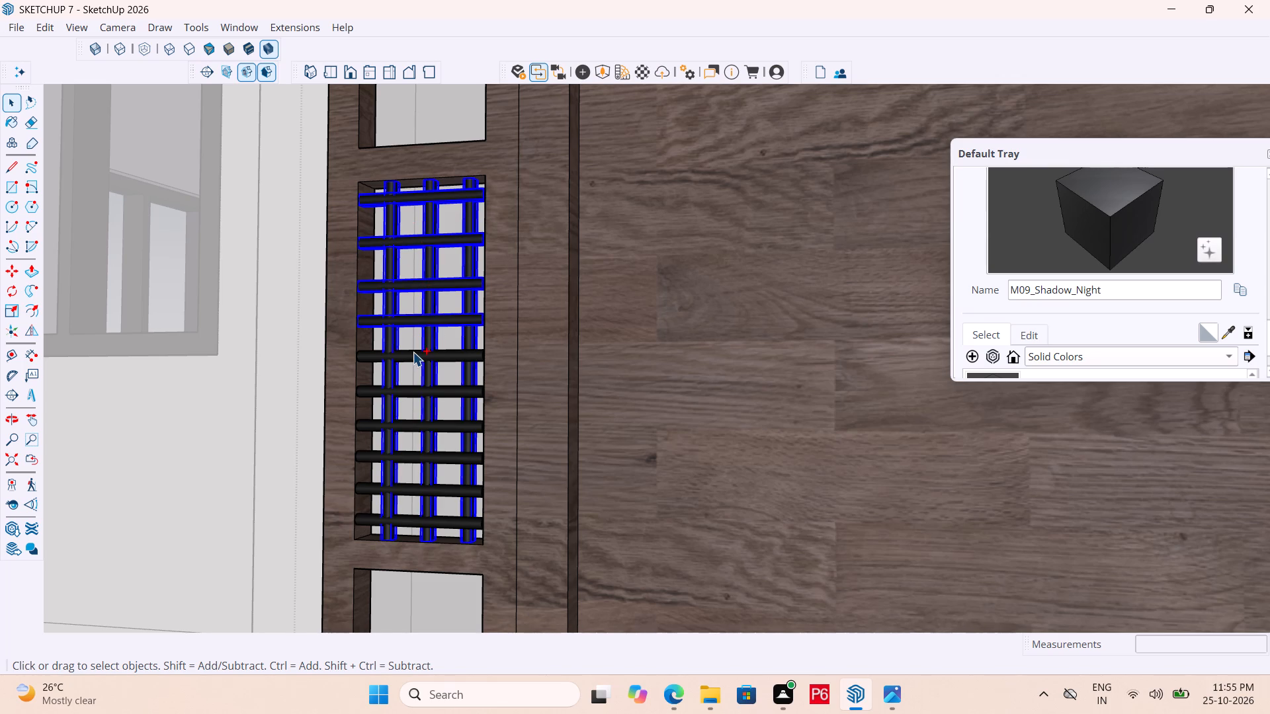
{"action": "left_click", "coordinate": [413, 352], "text": "ctrl"}
{"action": "left_click", "coordinate": [417, 393], "text": "ctrl"}
{"action": "left_click", "coordinate": [418, 426], "text": "ctrl"}
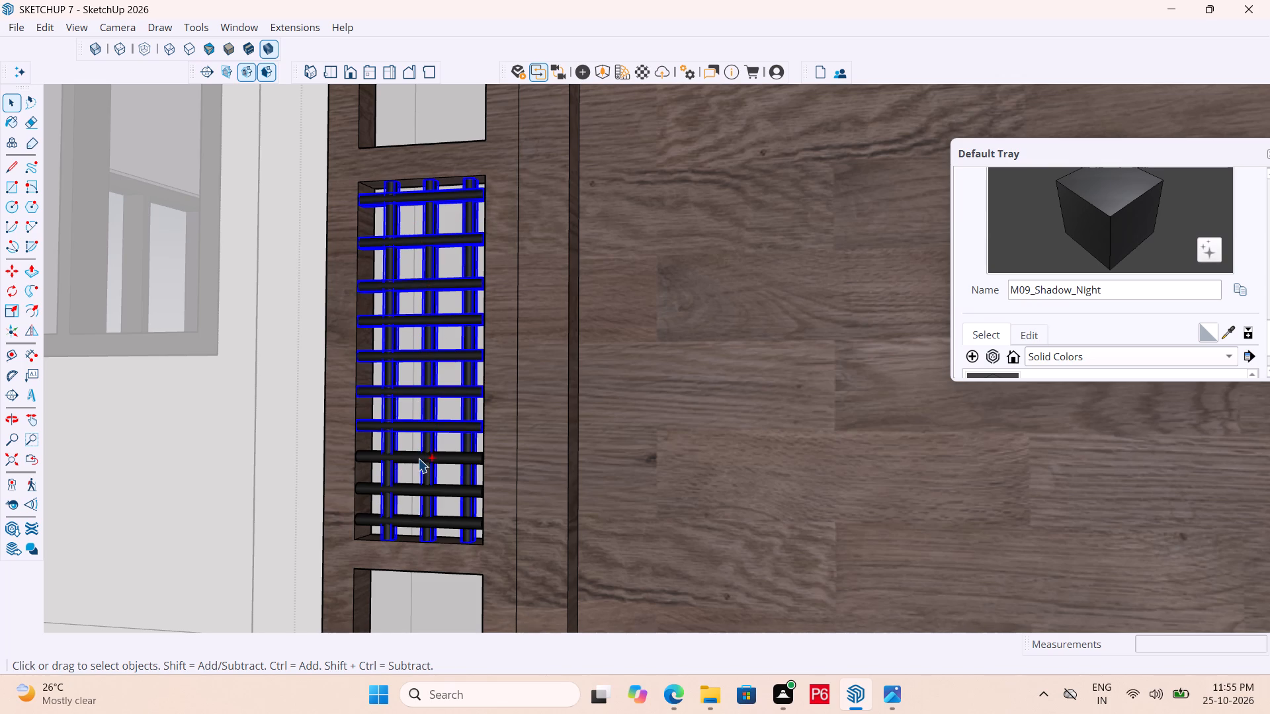
{"action": "left_click", "coordinate": [418, 458], "text": "ctrl"}
{"action": "left_click", "coordinate": [400, 493], "text": "ctrl"}
{"action": "left_click", "coordinate": [413, 526], "text": "ctrl"}
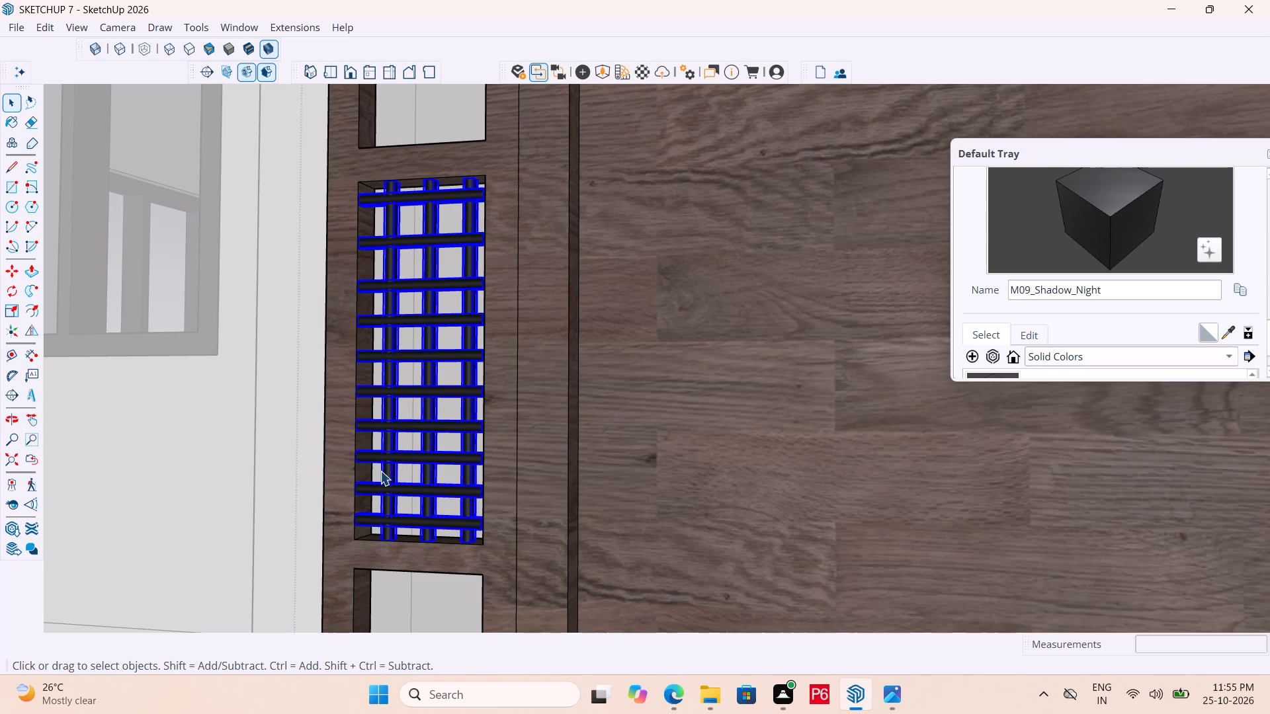
{"action": "scroll", "coordinate": [353, 218], "scroll_direction": "down", "scroll_amount": 7}
{"action": "middle_click_drag", "start_coordinate": [403, 355], "coordinate": [421, 438]}
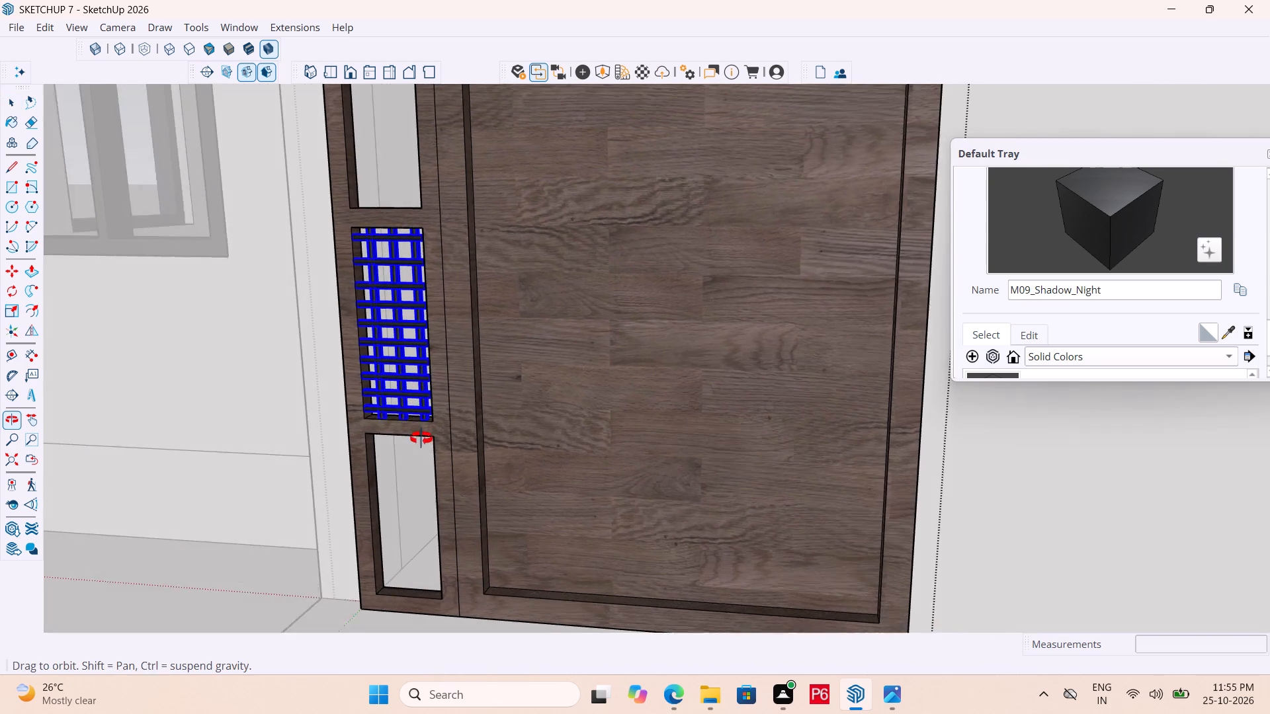
{"action": "middle_click_drag", "start_coordinate": [421, 438], "coordinate": [425, 467]}
{"action": "scroll", "coordinate": [373, 466], "scroll_direction": "up", "scroll_amount": 13}
{"action": "key", "text": "m"}
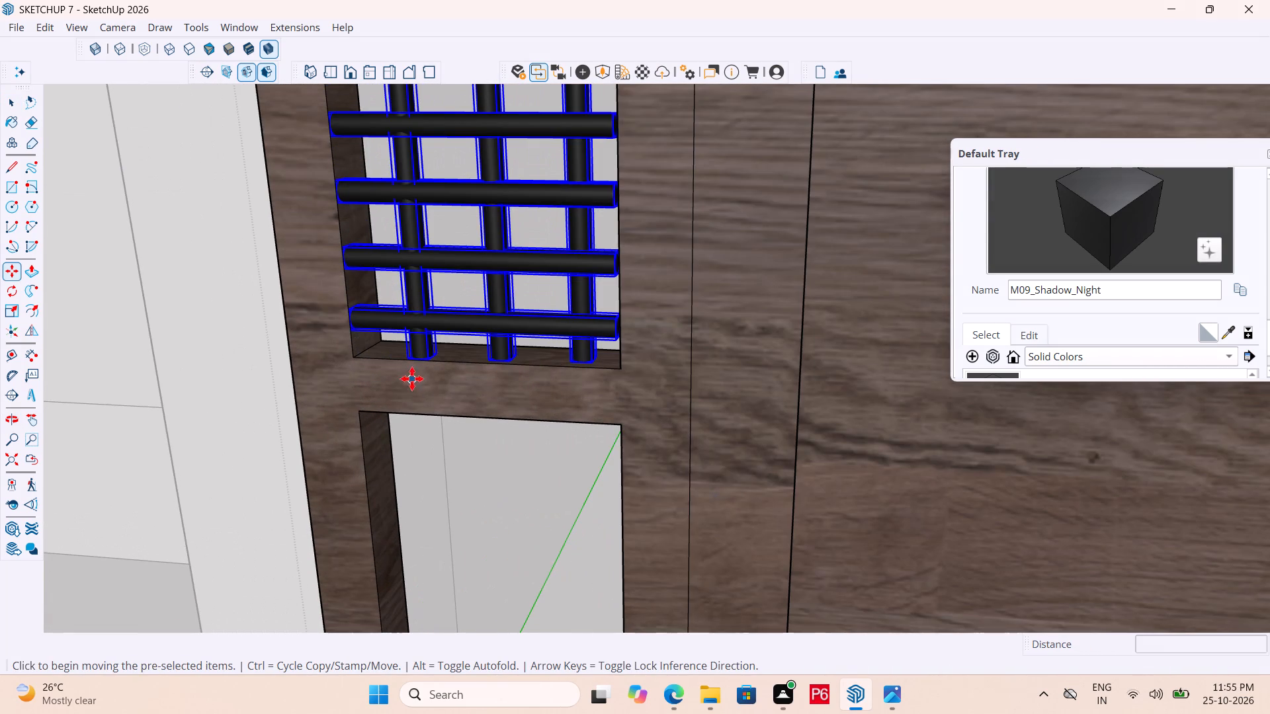
{"action": "left_click", "coordinate": [412, 363]}
{"action": "scroll", "coordinate": [410, 297], "scroll_direction": "down", "scroll_amount": 8}
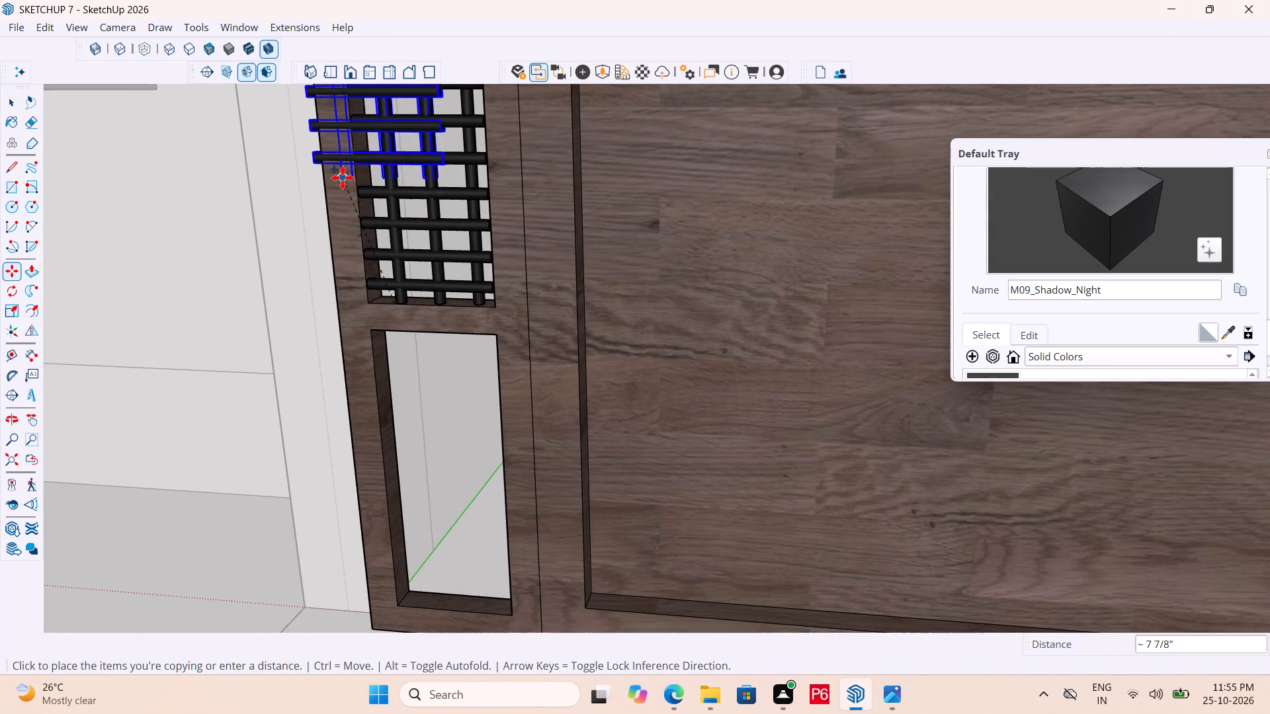
{"action": "scroll", "coordinate": [343, 178], "scroll_direction": "down", "scroll_amount": 6}
{"action": "scroll", "coordinate": [391, 424], "scroll_direction": "up", "scroll_amount": 6}
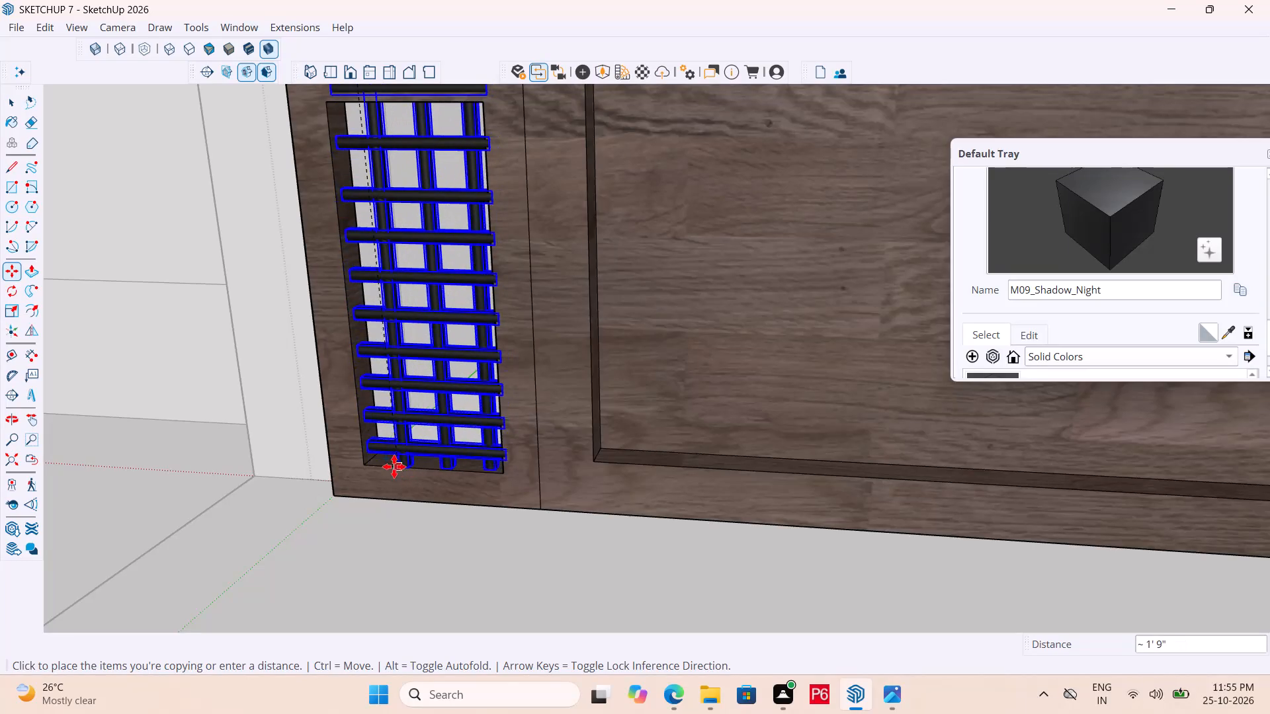
{"action": "scroll", "coordinate": [399, 480], "scroll_direction": "up", "scroll_amount": 5}
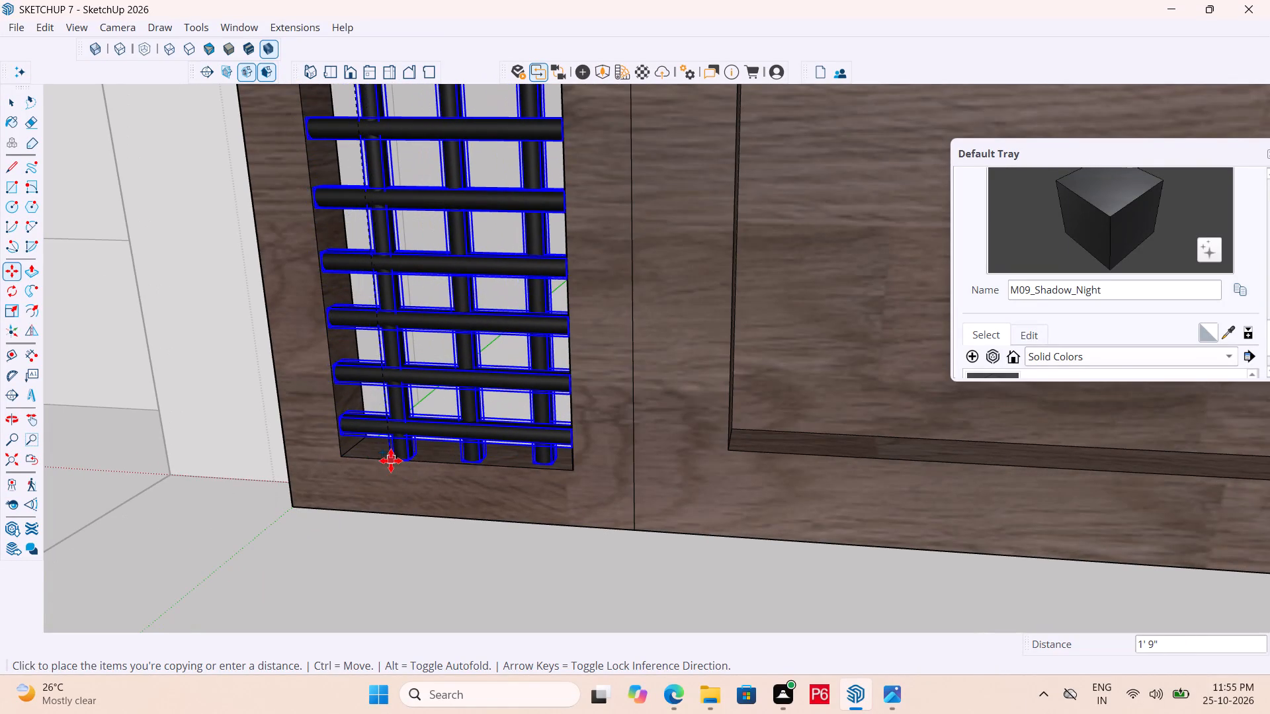
{"action": "scroll", "coordinate": [390, 464], "scroll_direction": "up", "scroll_amount": 6}
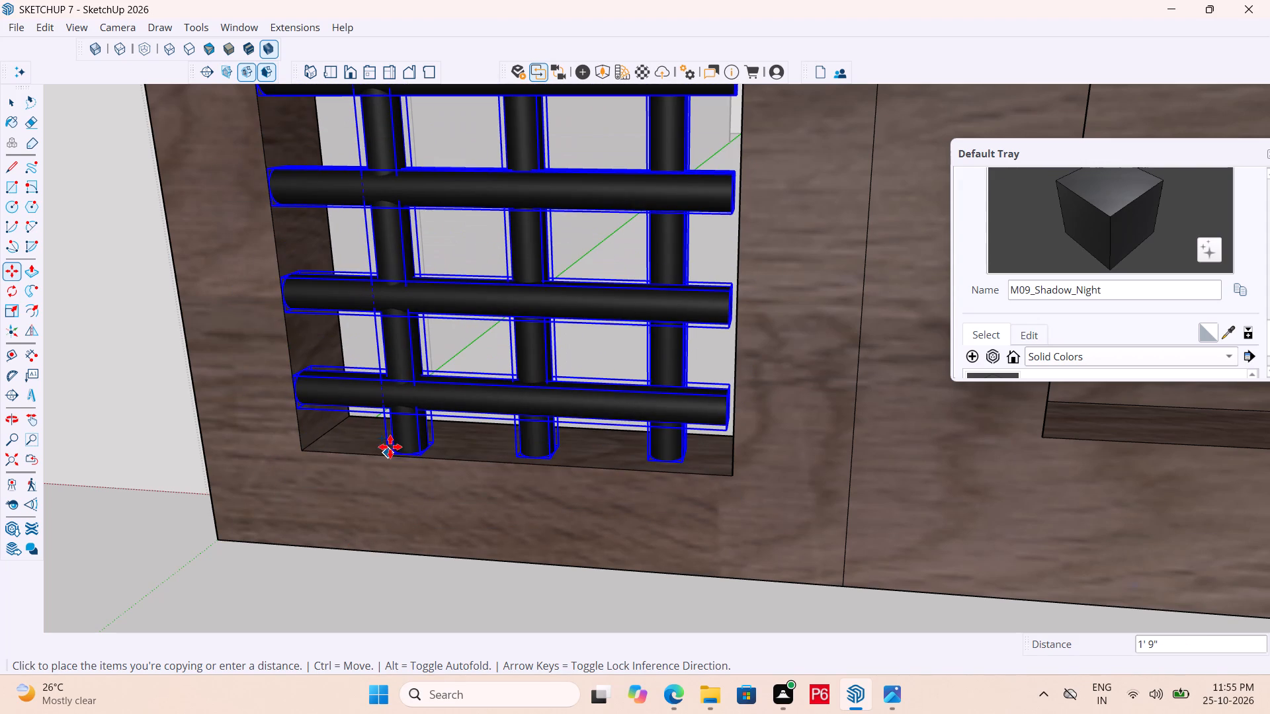
{"action": "left_click", "coordinate": [393, 452]}
{"action": "scroll", "coordinate": [391, 454], "scroll_direction": "down", "scroll_amount": 6}
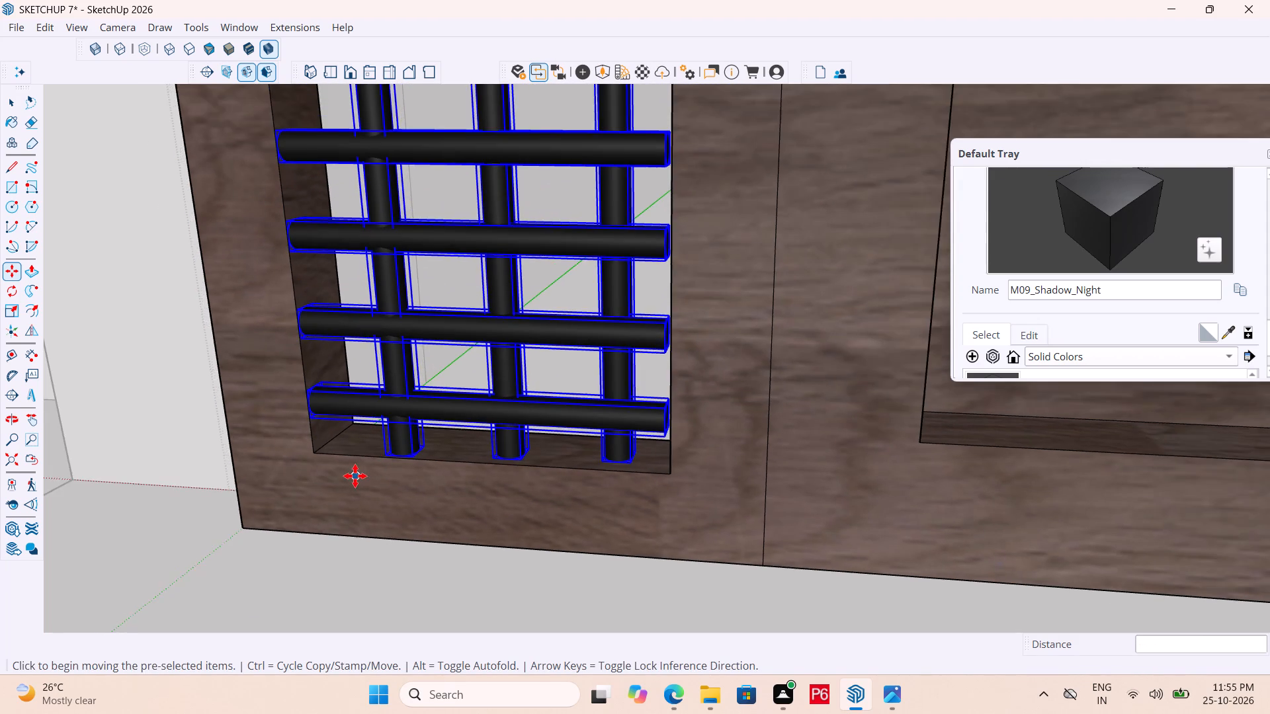
{"action": "scroll", "coordinate": [355, 476], "scroll_direction": "down", "scroll_amount": 16}
{"action": "middle_click_drag", "start_coordinate": [395, 461], "coordinate": [342, 457]}
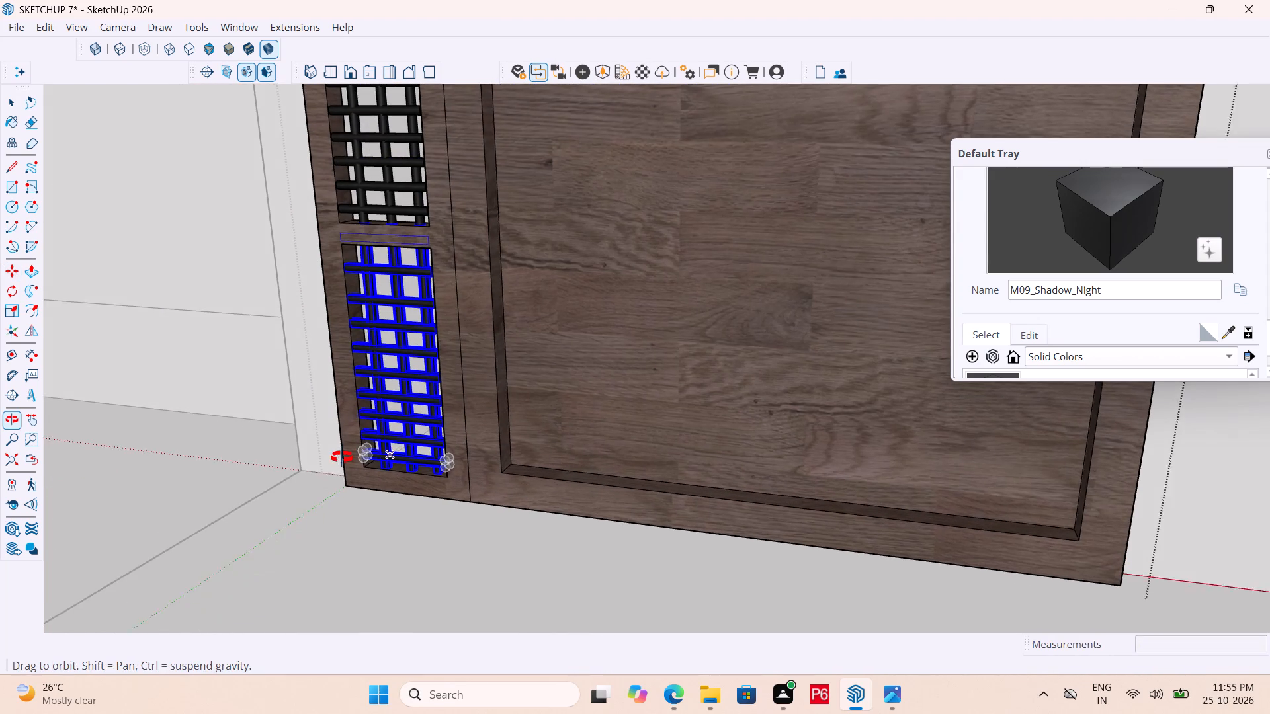
{"action": "middle_click_drag", "start_coordinate": [342, 457], "coordinate": [329, 457]}
{"action": "key", "text": "ctrl+s"}
{"action": "key", "text": "ctrl+s"}
{"action": "key", "text": "space"}
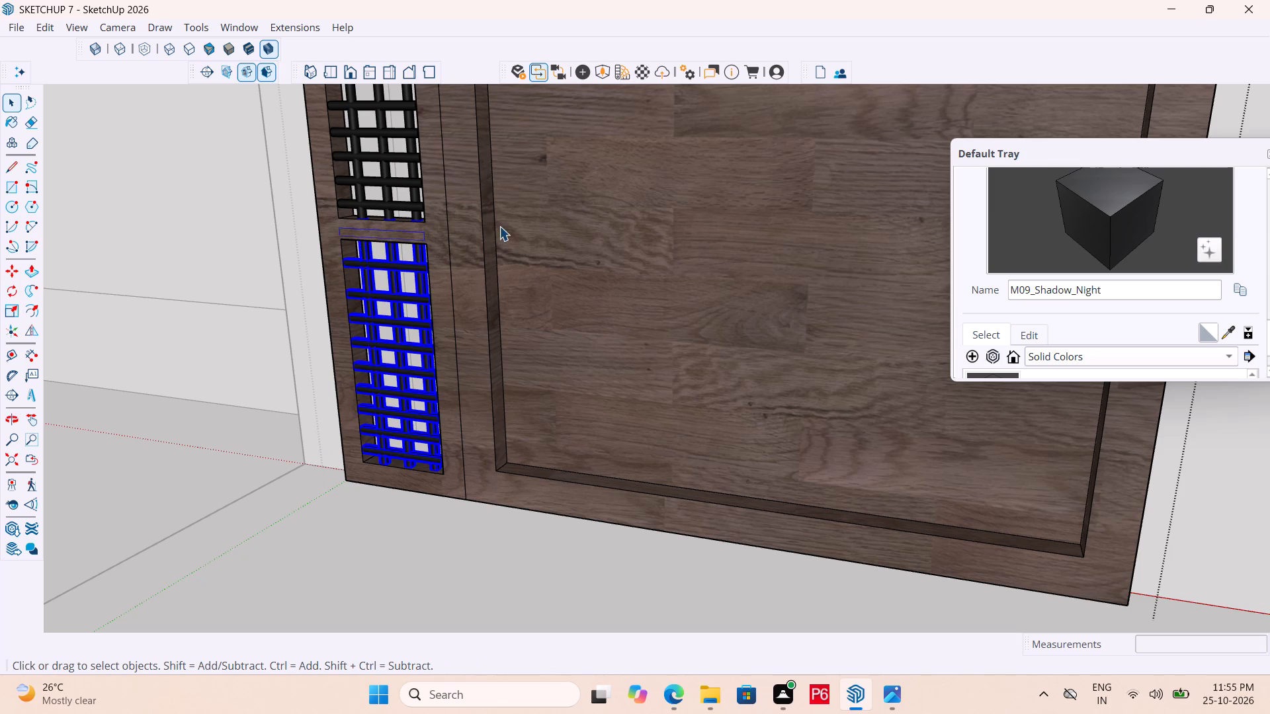
{"action": "left_click", "coordinate": [470, 233]}
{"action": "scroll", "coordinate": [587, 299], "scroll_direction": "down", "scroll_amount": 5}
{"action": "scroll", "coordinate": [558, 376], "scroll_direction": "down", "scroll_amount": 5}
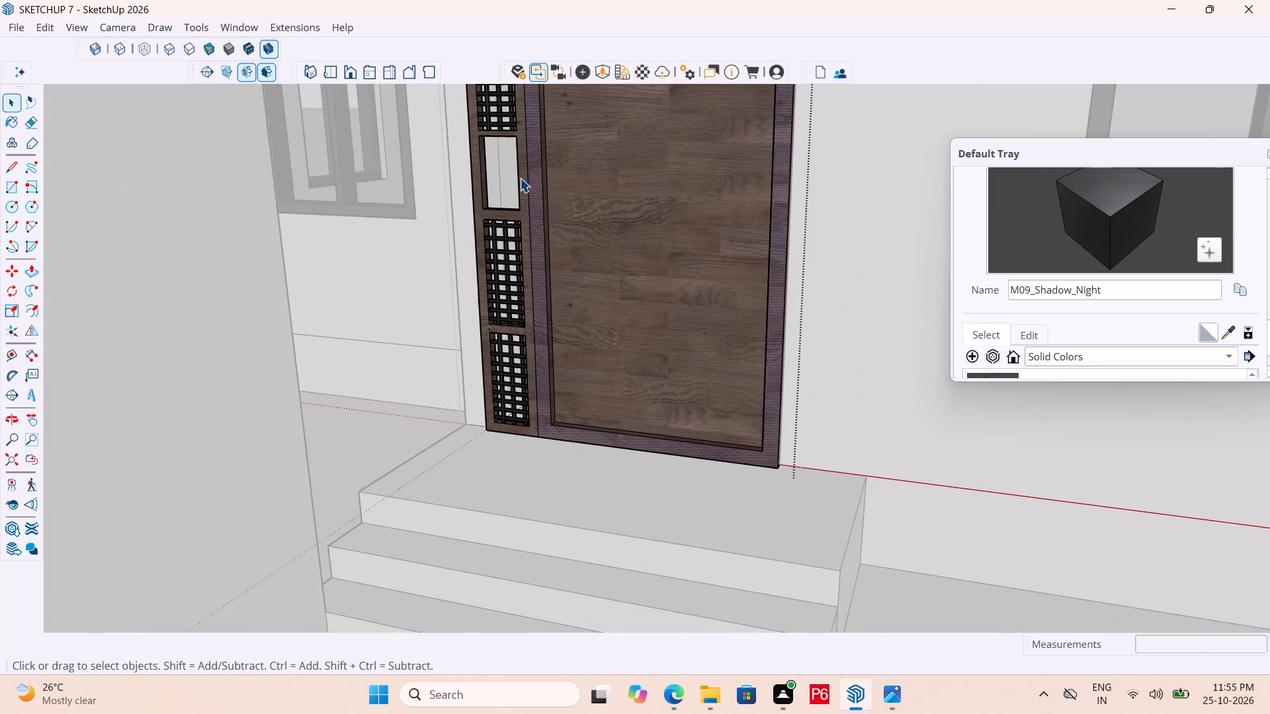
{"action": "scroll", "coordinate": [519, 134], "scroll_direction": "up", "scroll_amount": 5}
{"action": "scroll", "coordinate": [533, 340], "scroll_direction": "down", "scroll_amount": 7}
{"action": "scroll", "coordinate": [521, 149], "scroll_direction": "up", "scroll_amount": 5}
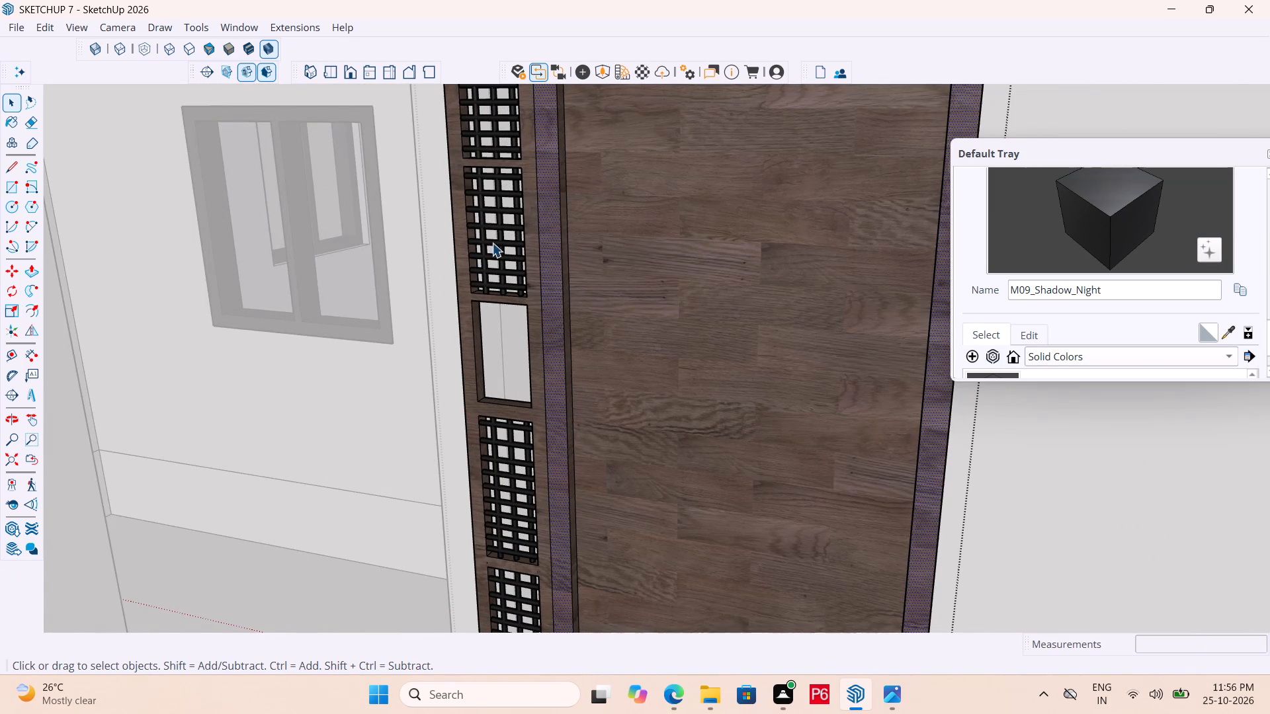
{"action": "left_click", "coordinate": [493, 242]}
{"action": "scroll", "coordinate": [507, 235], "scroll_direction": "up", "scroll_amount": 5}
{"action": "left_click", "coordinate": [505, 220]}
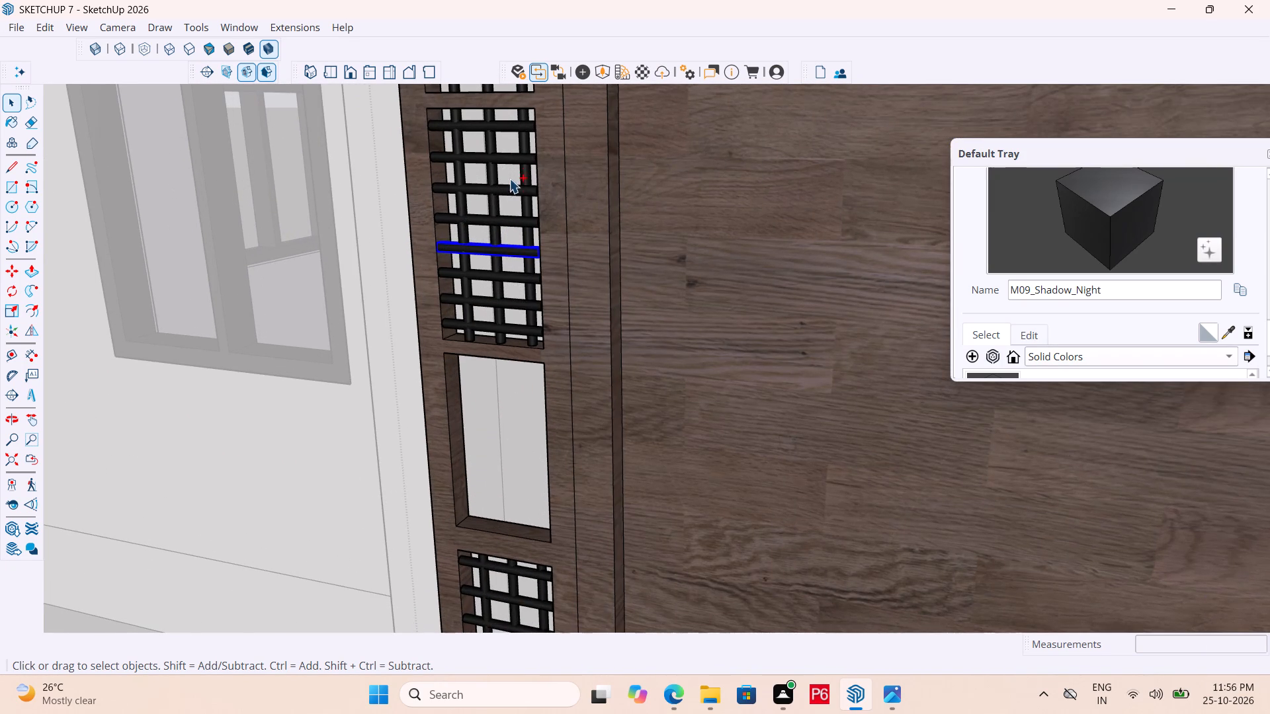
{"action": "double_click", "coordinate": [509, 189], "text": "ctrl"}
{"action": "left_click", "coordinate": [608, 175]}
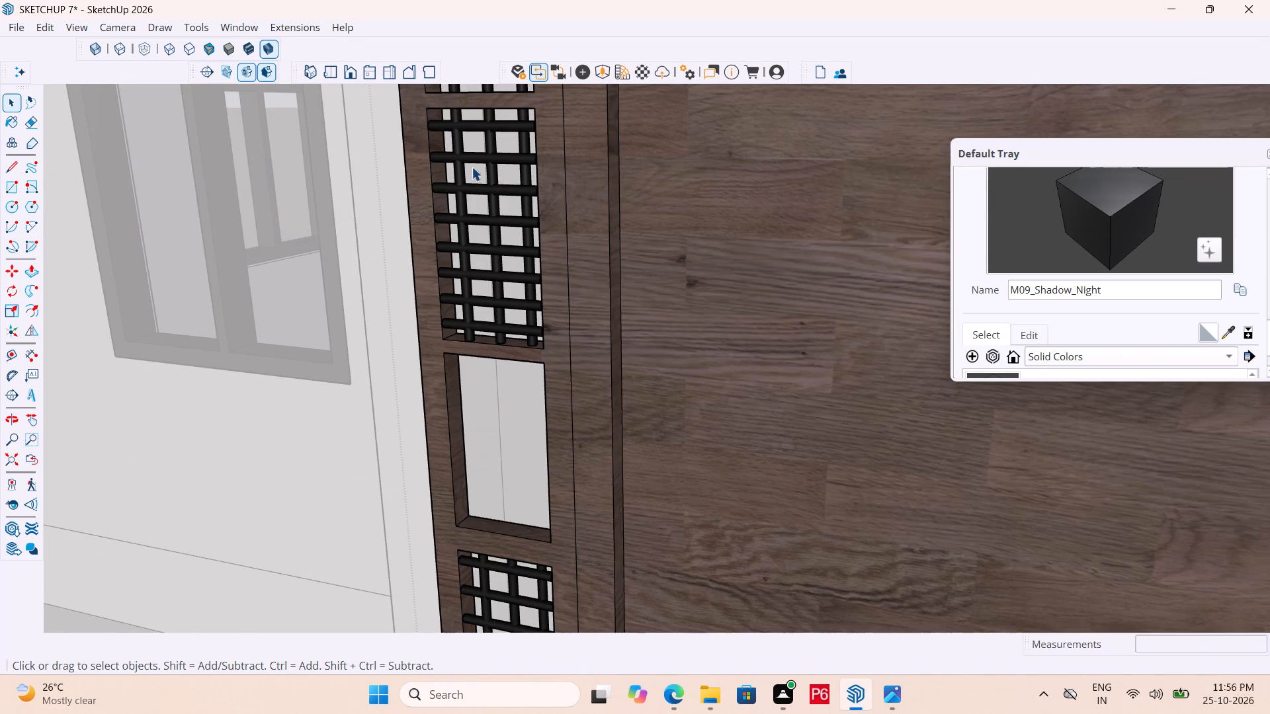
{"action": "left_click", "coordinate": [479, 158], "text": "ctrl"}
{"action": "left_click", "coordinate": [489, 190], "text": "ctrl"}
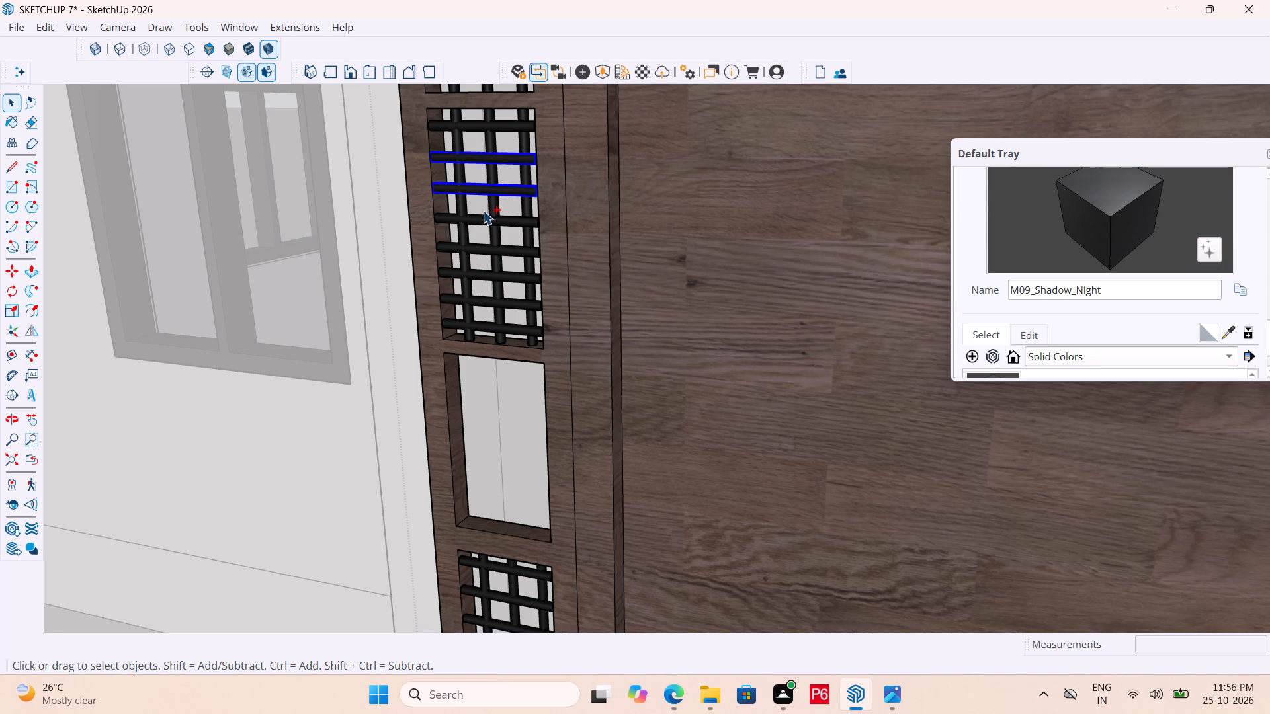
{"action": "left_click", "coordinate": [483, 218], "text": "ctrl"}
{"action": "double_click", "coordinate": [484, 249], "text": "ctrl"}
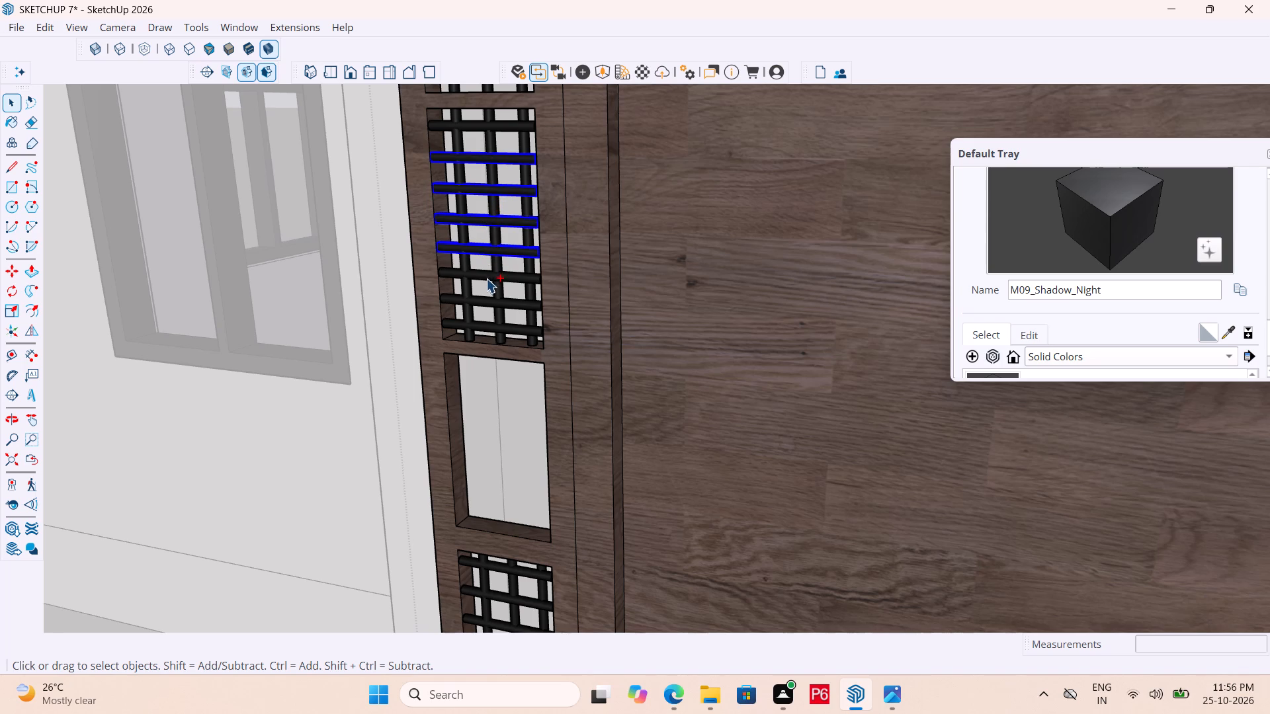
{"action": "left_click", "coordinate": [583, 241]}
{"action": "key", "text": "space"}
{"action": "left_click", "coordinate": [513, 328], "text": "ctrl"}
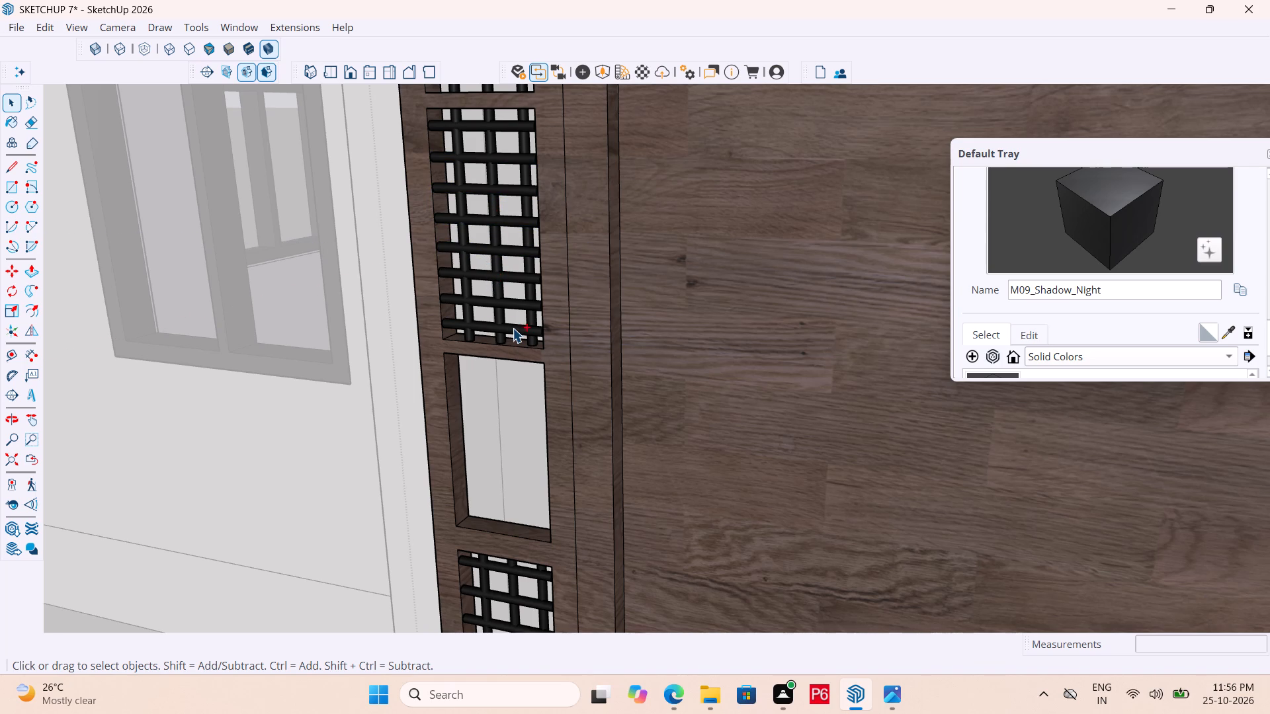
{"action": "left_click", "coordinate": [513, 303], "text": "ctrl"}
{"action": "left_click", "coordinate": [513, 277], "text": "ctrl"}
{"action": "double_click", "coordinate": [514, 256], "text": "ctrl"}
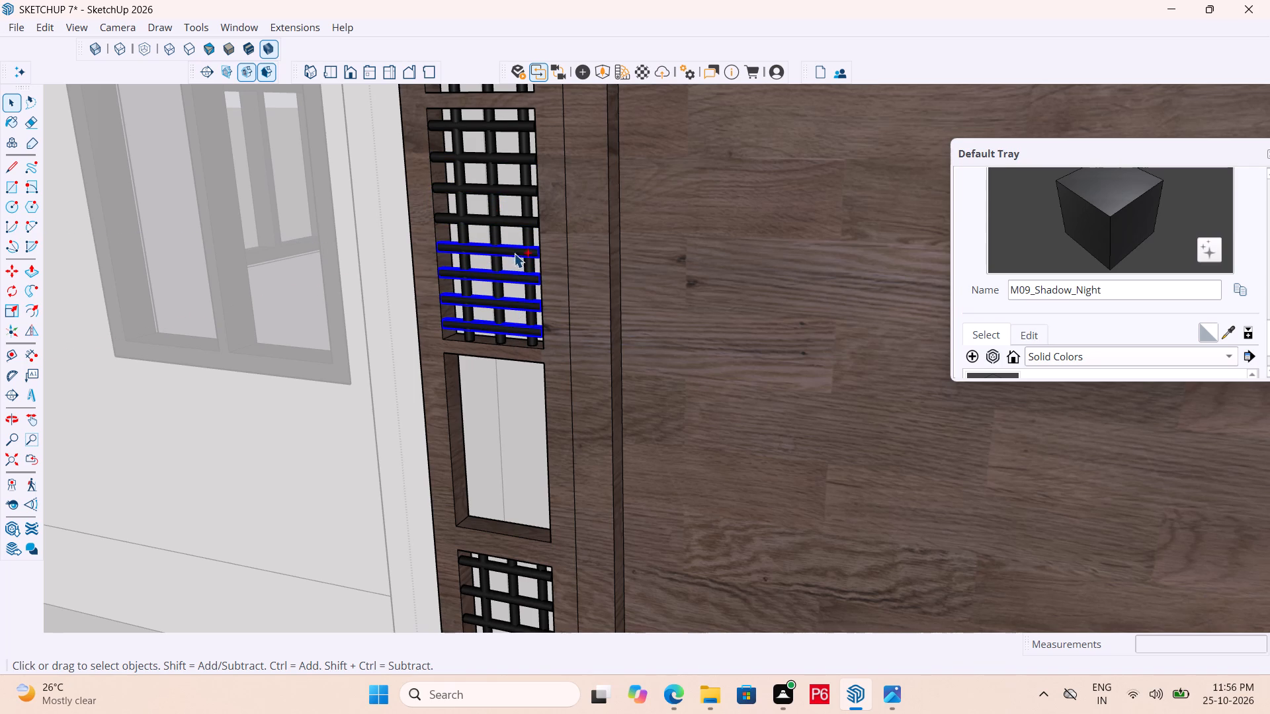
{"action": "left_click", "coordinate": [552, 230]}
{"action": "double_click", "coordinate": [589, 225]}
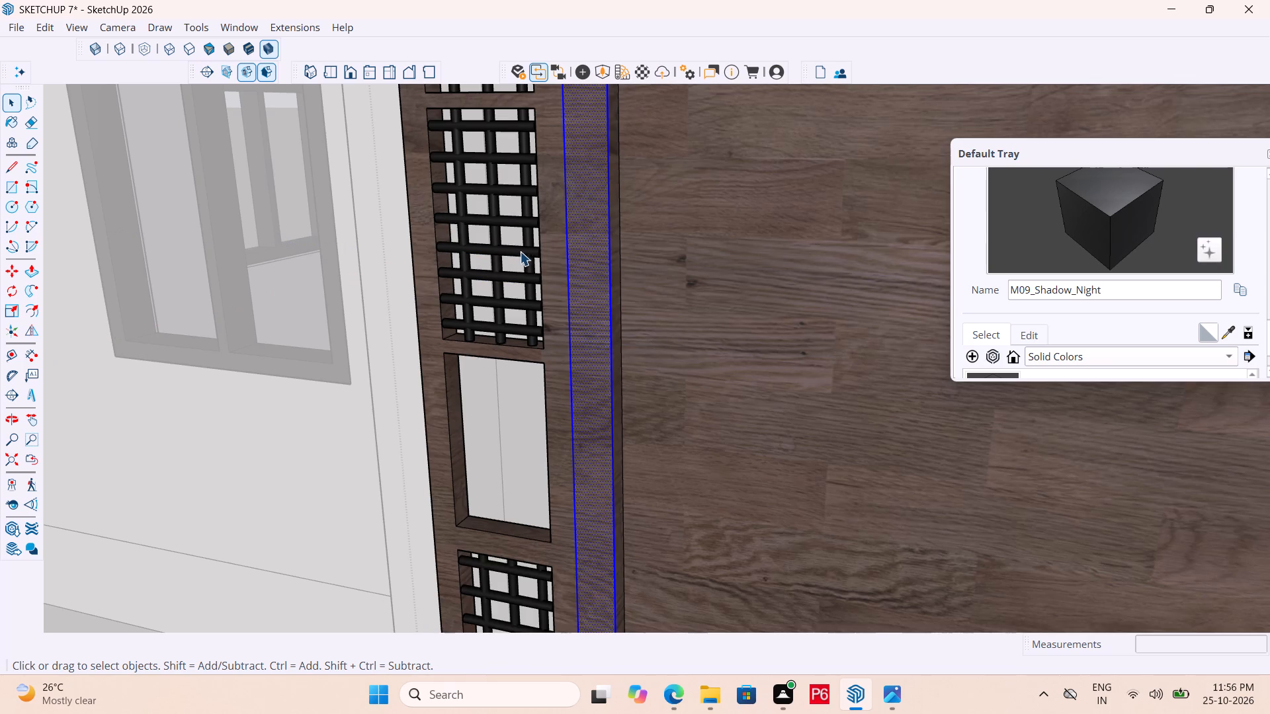
Copy the three vertical and lowest six horizontal bars of the grille above the remaining empty opening about 1' 2 3/4" down into it.
{"action": "left_click", "coordinate": [519, 253], "text": "ctrl"}
{"action": "left_click", "coordinate": [513, 275], "text": "ctrl"}
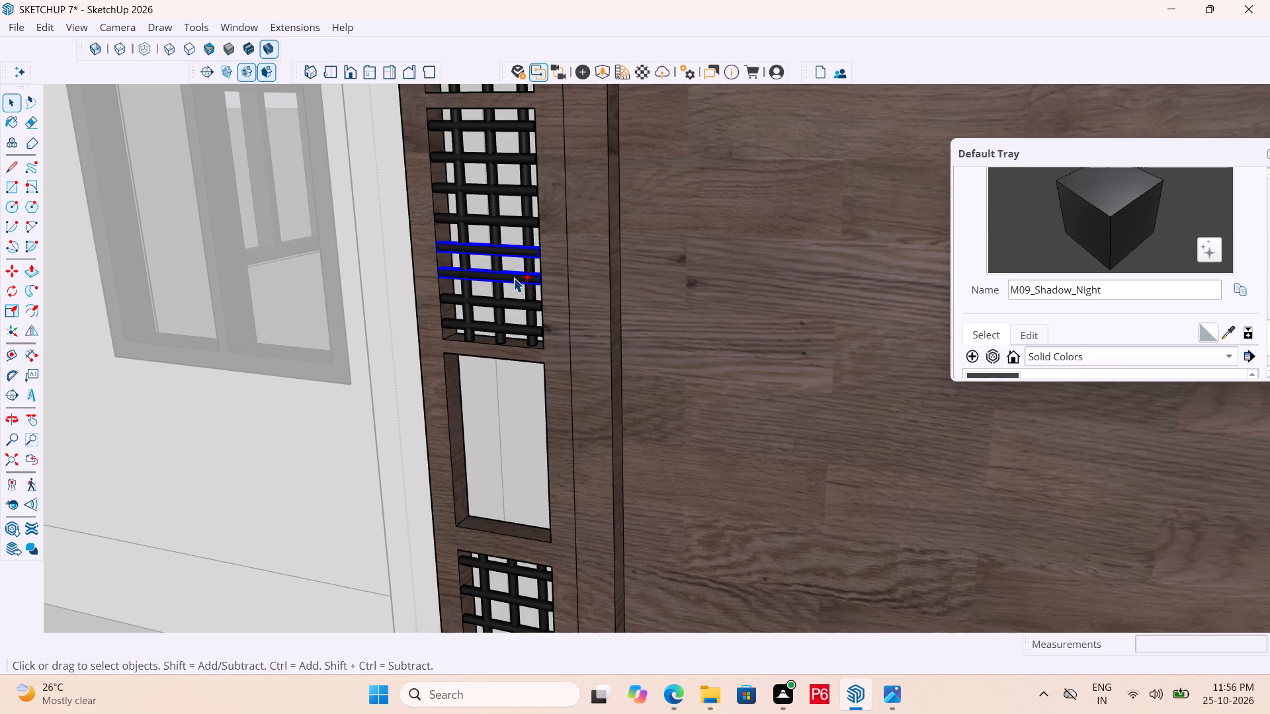
{"action": "left_click", "coordinate": [515, 303], "text": "ctrl"}
{"action": "left_click", "coordinate": [515, 326], "text": "ctrl"}
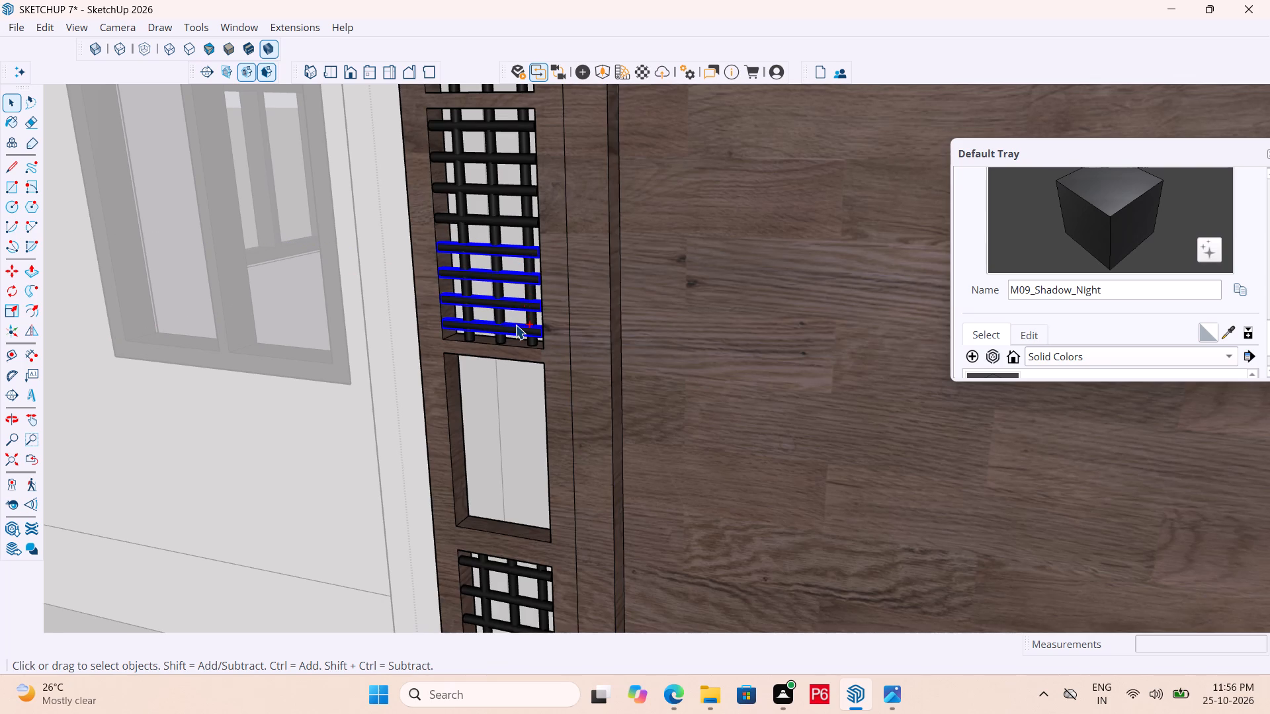
{"action": "left_click", "coordinate": [518, 225], "text": "ctrl"}
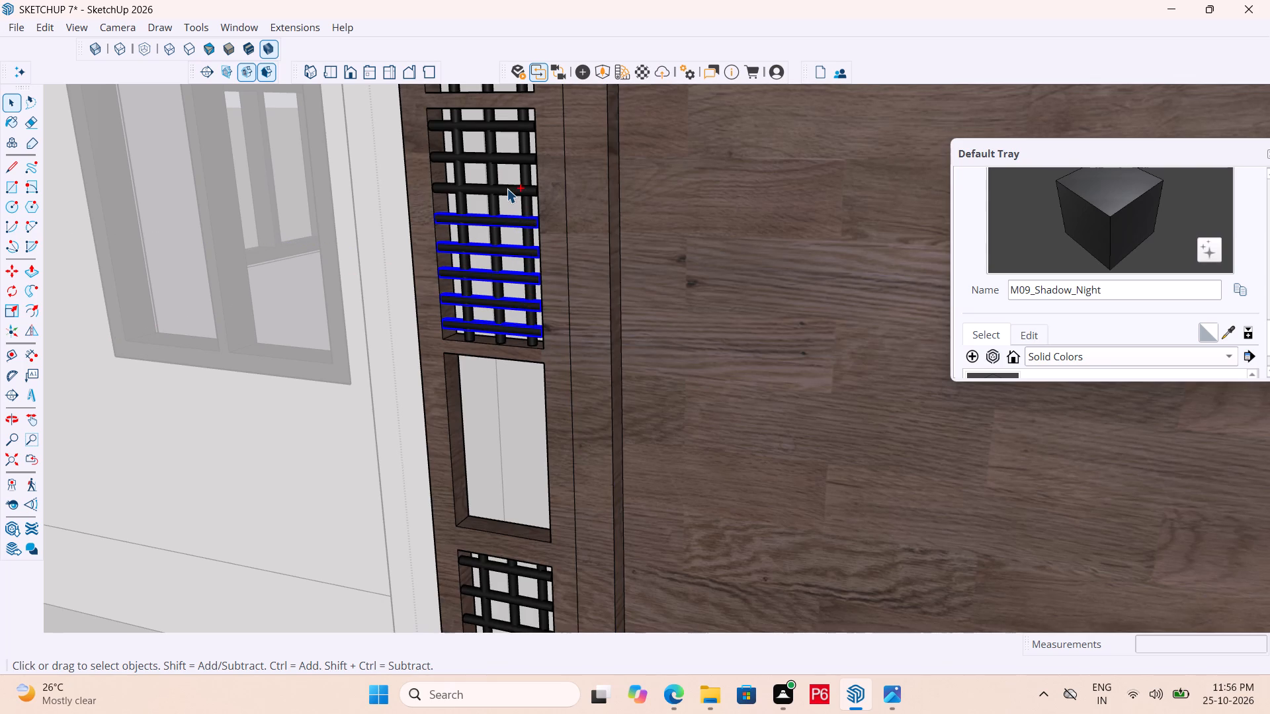
{"action": "left_click", "coordinate": [507, 188], "text": "ctrl"}
{"action": "left_click", "coordinate": [459, 206], "text": "ctrl"}
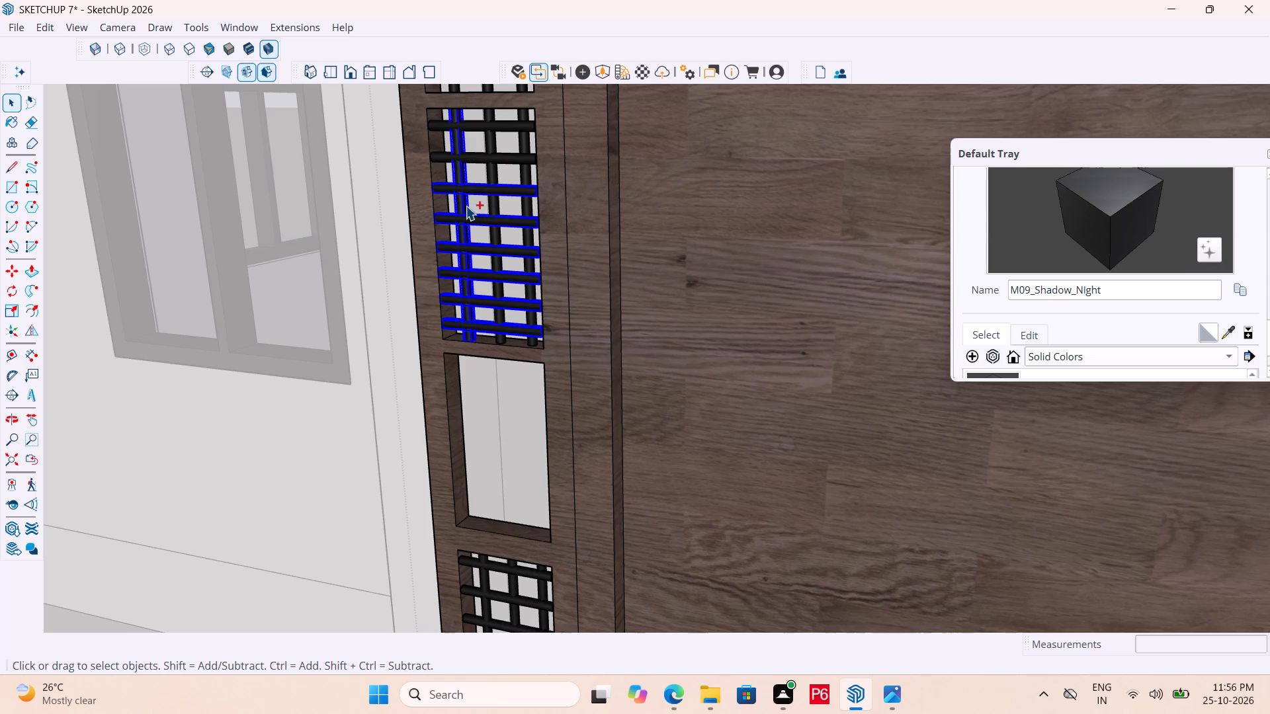
{"action": "left_click", "coordinate": [496, 208], "text": "ctrl"}
{"action": "left_click", "coordinate": [528, 209], "text": "ctrl"}
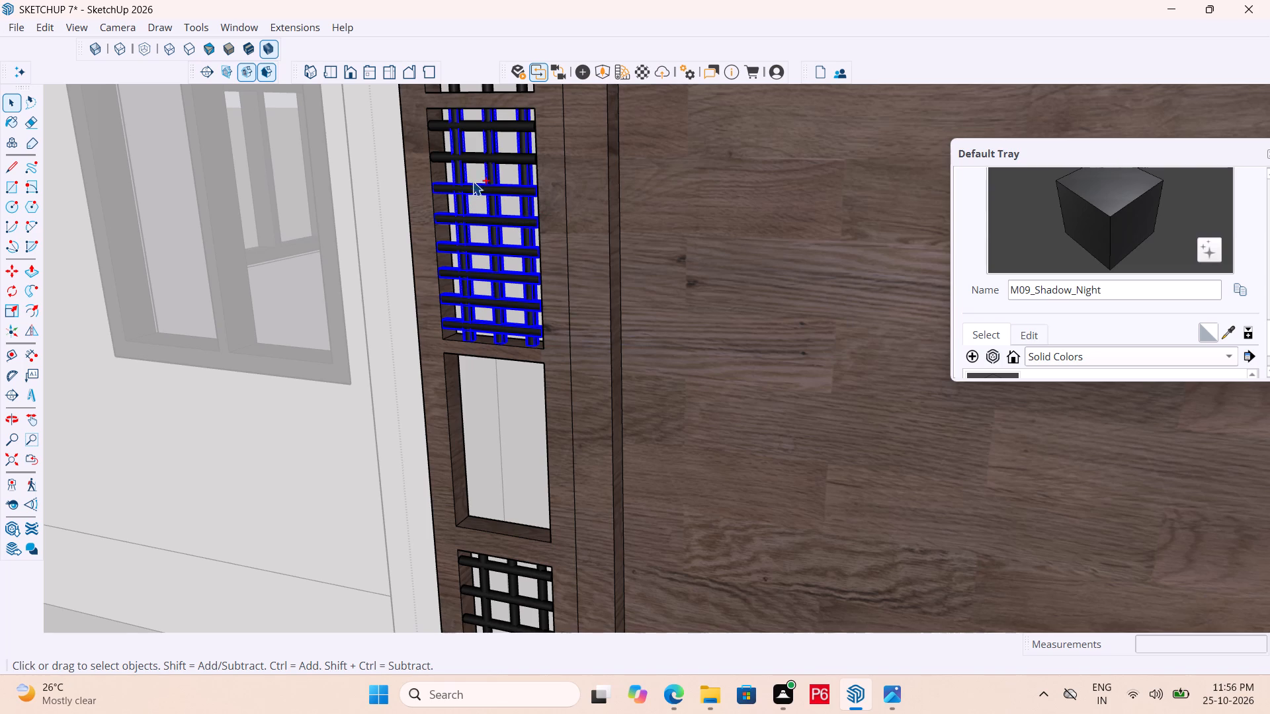
{"action": "scroll", "coordinate": [437, 175], "scroll_direction": "down", "scroll_amount": 5}
{"action": "scroll", "coordinate": [492, 289], "scroll_direction": "up", "scroll_amount": 6}
{"action": "scroll", "coordinate": [416, 271], "scroll_direction": "up", "scroll_amount": 7}
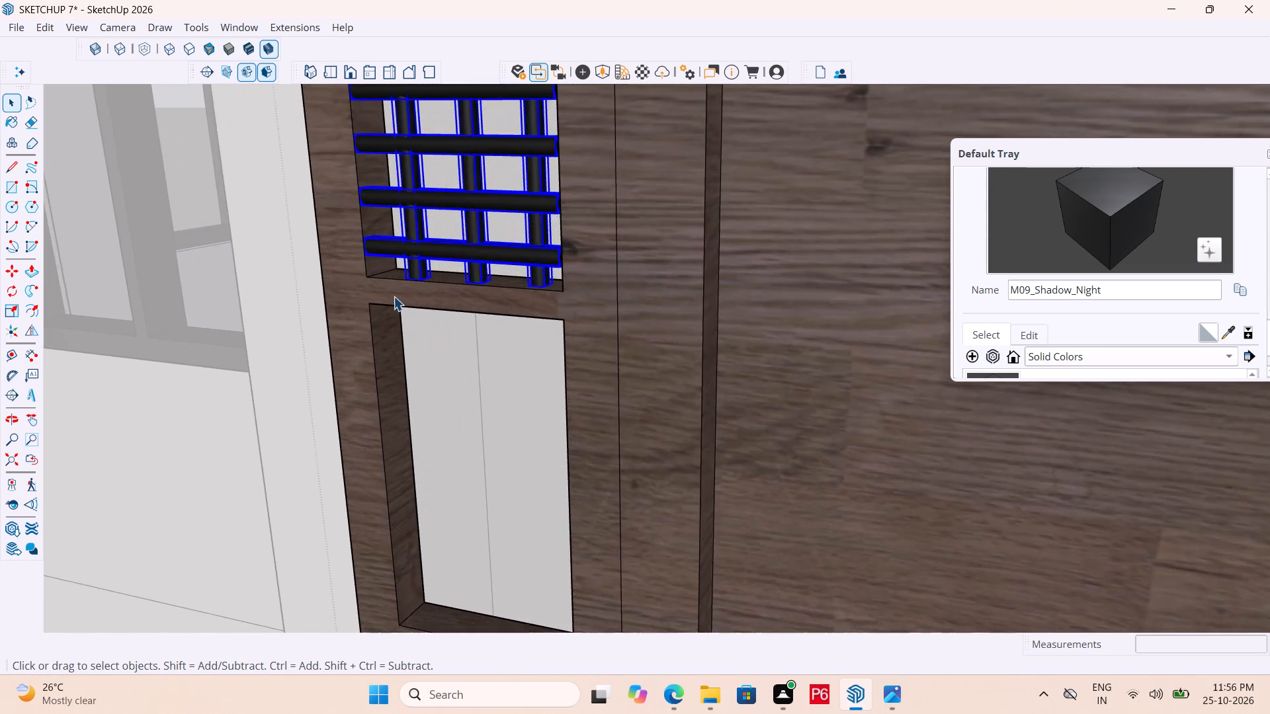
{"action": "scroll", "coordinate": [394, 296], "scroll_direction": "up", "scroll_amount": 3}
{"action": "key", "text": "m"}
{"action": "left_click", "coordinate": [415, 271]}
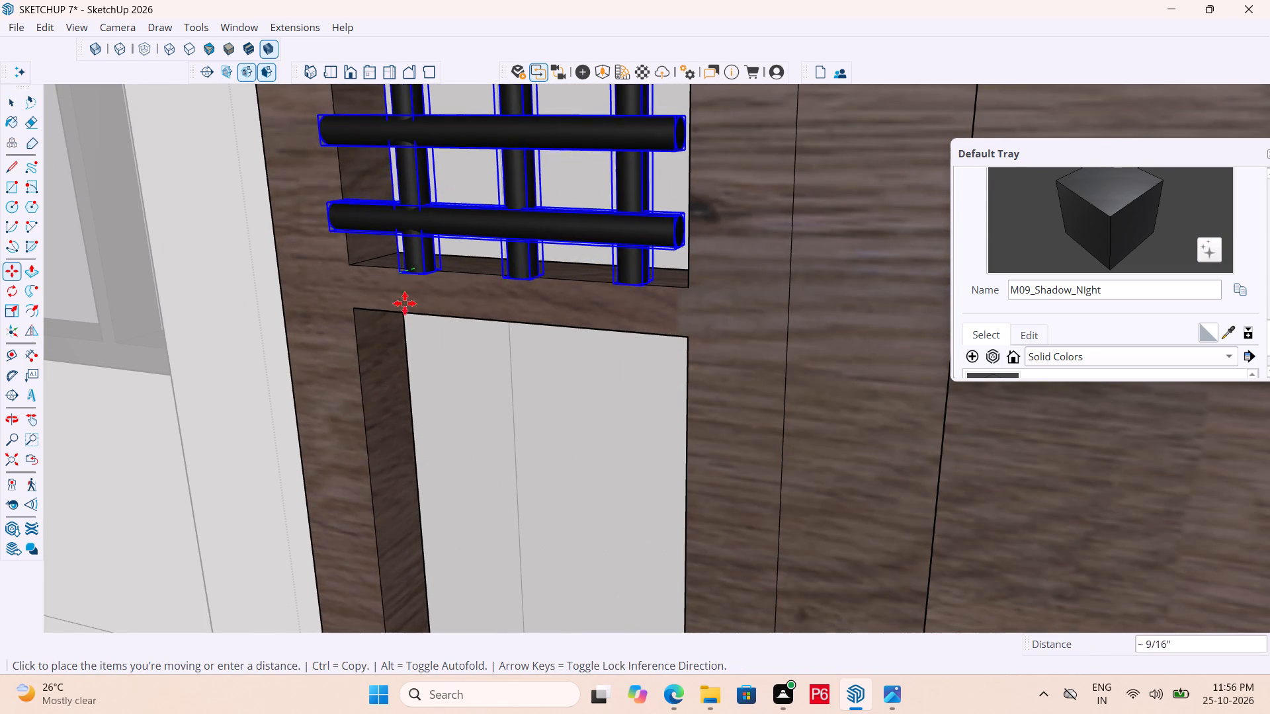
{"action": "scroll", "coordinate": [429, 238], "scroll_direction": "down", "scroll_amount": 13}
{"action": "scroll", "coordinate": [421, 385], "scroll_direction": "up", "scroll_amount": 6}
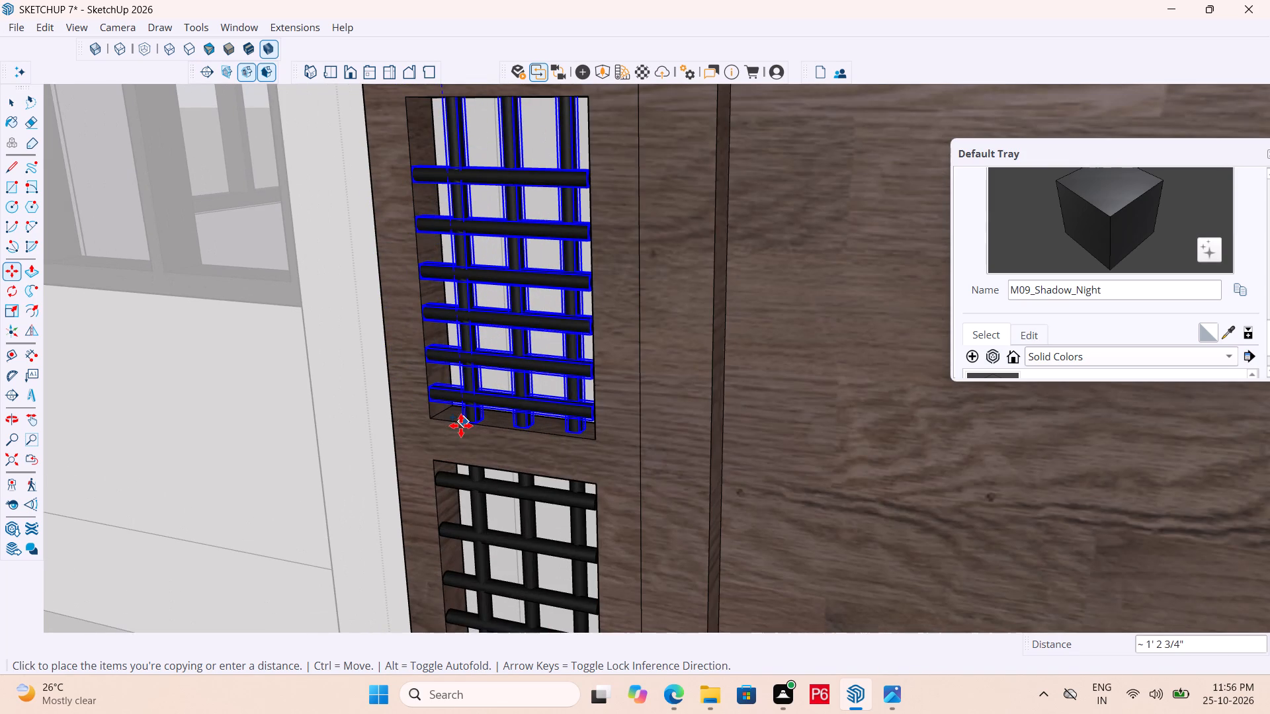
{"action": "left_click", "coordinate": [455, 426]}
{"action": "scroll", "coordinate": [476, 432], "scroll_direction": "down", "scroll_amount": 5}
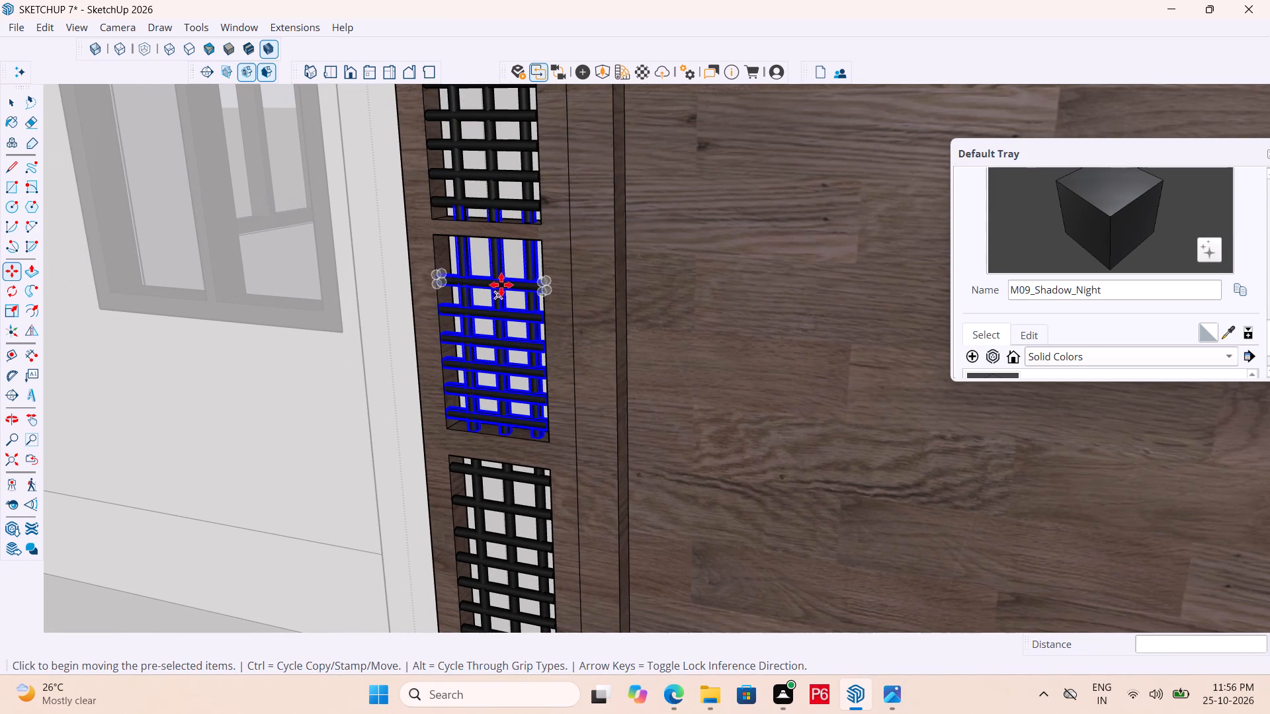
{"action": "scroll", "coordinate": [515, 211], "scroll_direction": "up", "scroll_amount": 5}
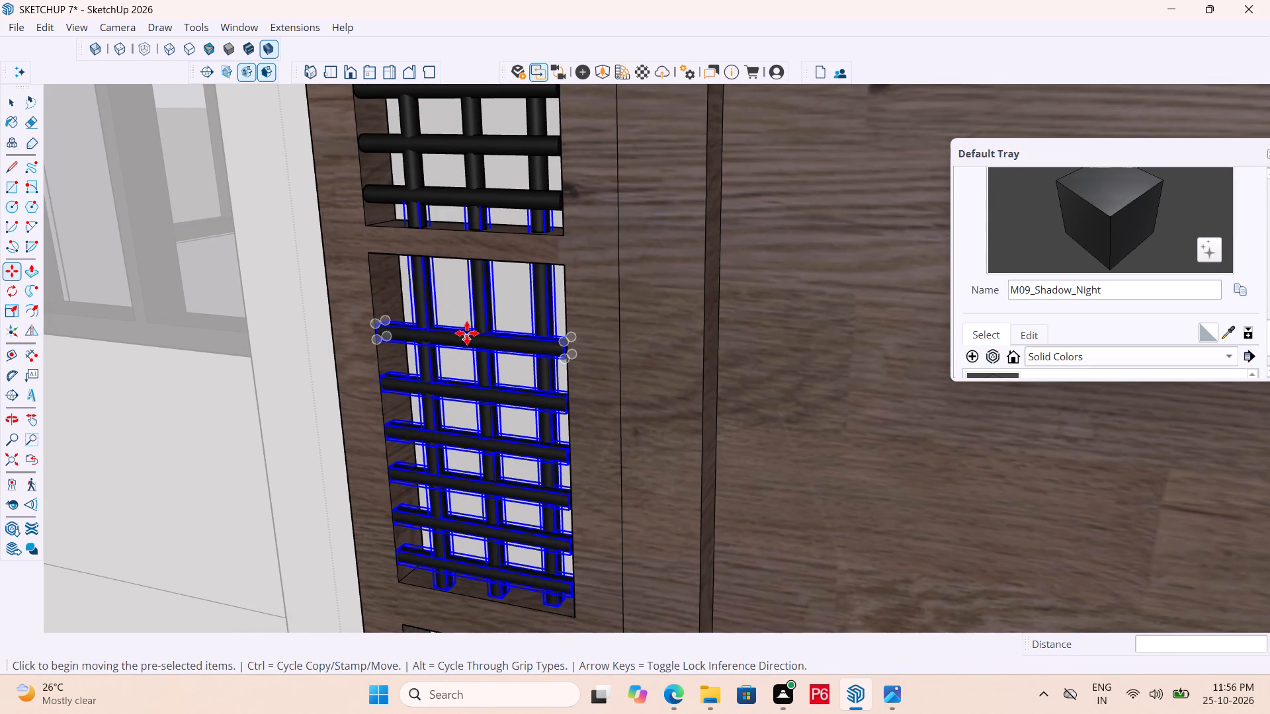
Copy the uppermost horizontal bar of the middle opening's grille up about 2 1/16" and save the model.
{"action": "scroll", "coordinate": [386, 349], "scroll_direction": "up", "scroll_amount": 12}
{"action": "middle_click_drag", "start_coordinate": [392, 347], "coordinate": [386, 338]}
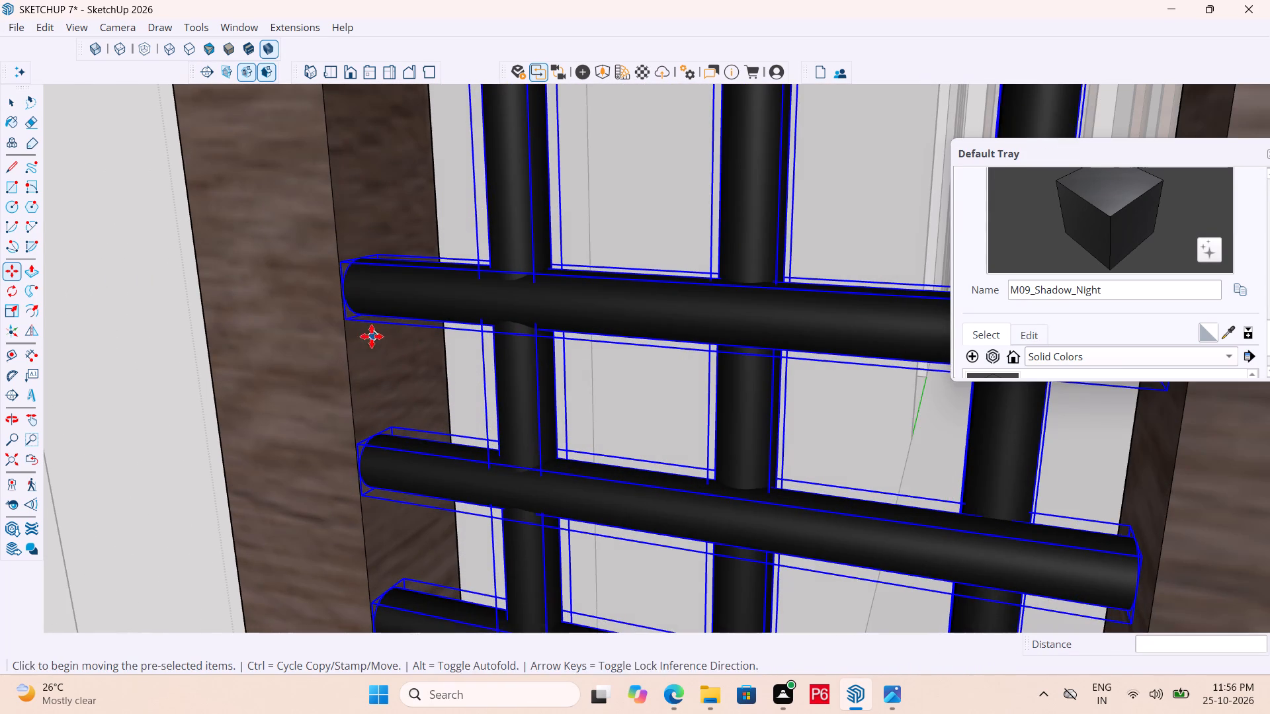
{"action": "key", "text": "space"}
{"action": "left_click", "coordinate": [388, 307]}
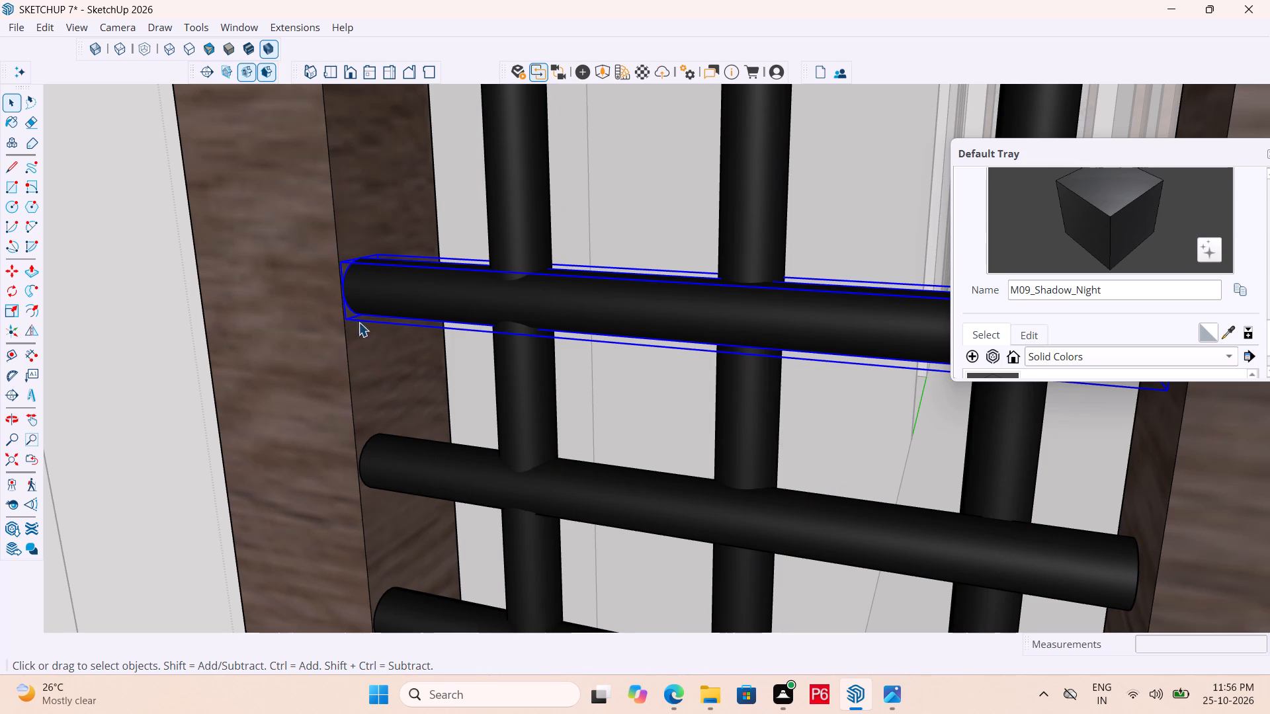
{"action": "key", "text": "m"}
{"action": "left_click", "coordinate": [349, 327]}
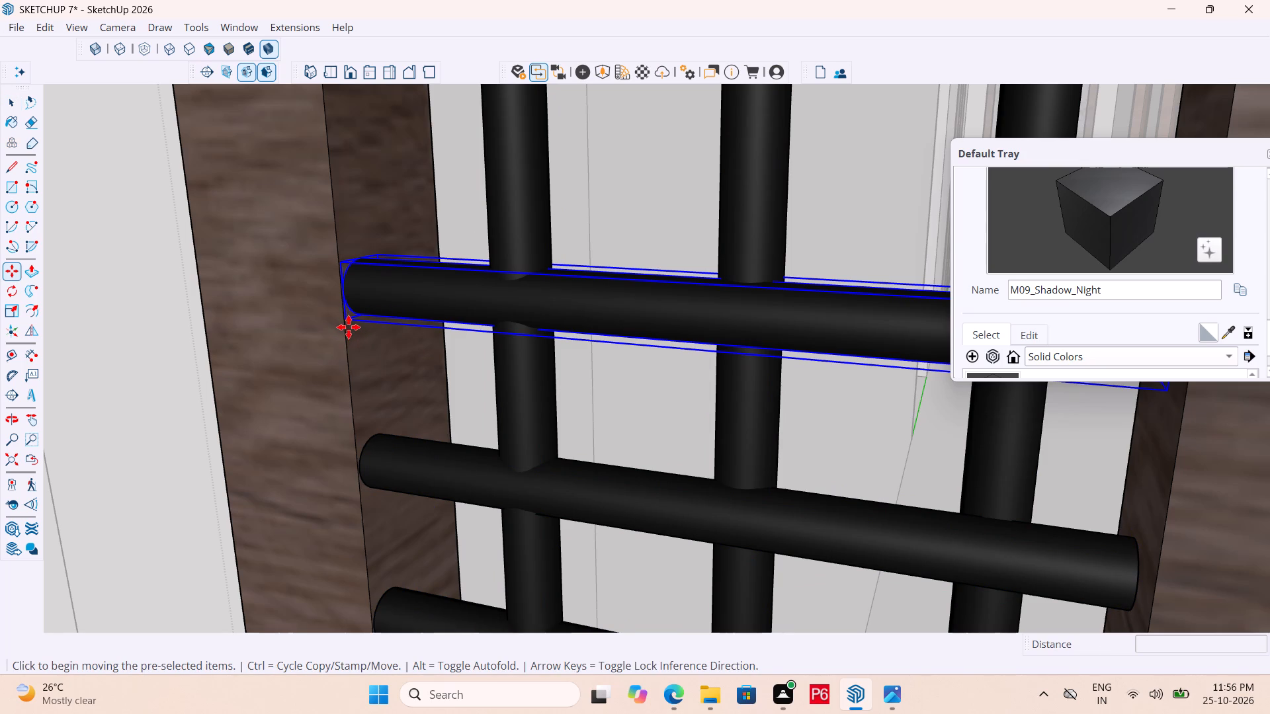
{"action": "scroll", "coordinate": [351, 288], "scroll_direction": "down", "scroll_amount": 7}
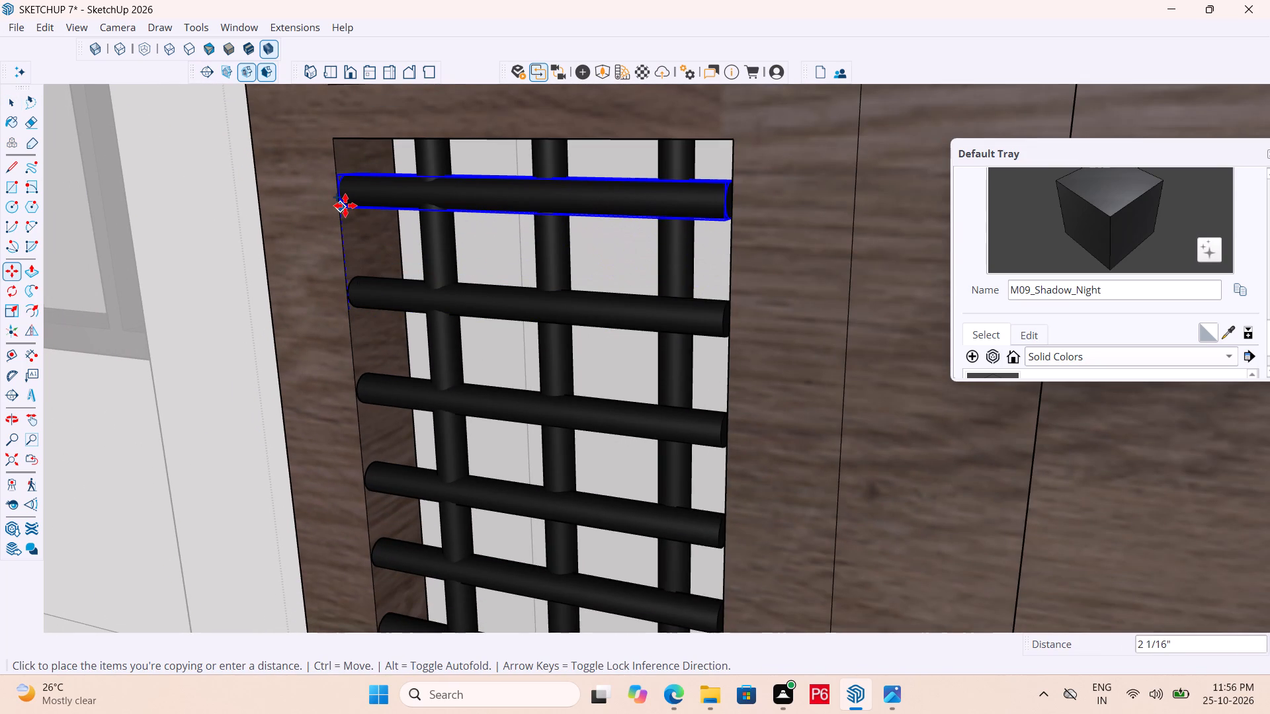
{"action": "left_click", "coordinate": [345, 208]}
{"action": "scroll", "coordinate": [411, 243], "scroll_direction": "down", "scroll_amount": 5}
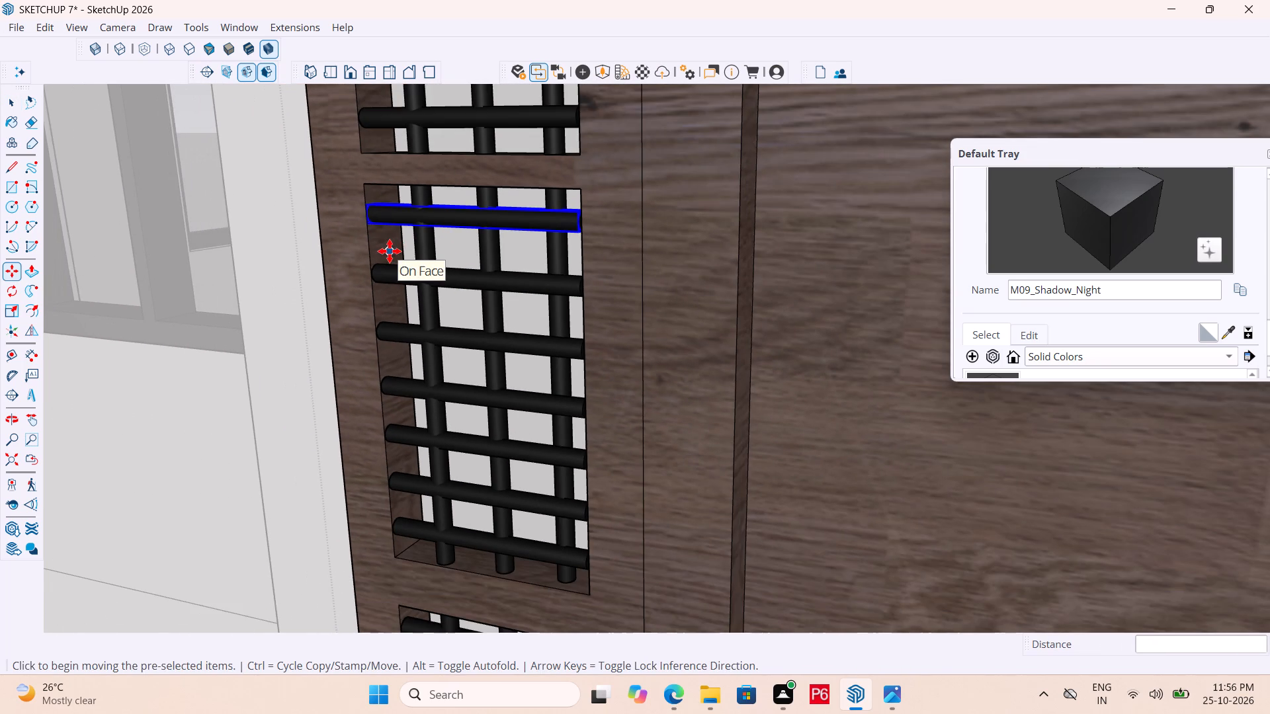
{"action": "key", "text": "ctrl+s"}
{"action": "key", "text": "ctrl+s"}
{"action": "key", "text": "ctrl+s"}
{"action": "scroll", "coordinate": [391, 257], "scroll_direction": "down", "scroll_amount": 7}
{"action": "key", "text": "space"}
{"action": "left_click", "coordinate": [609, 310]}
{"action": "scroll", "coordinate": [534, 339], "scroll_direction": "down", "scroll_amount": 6}
{"action": "scroll", "coordinate": [401, 323], "scroll_direction": "down", "scroll_amount": 1}
{"action": "left_click", "coordinate": [409, 302]}
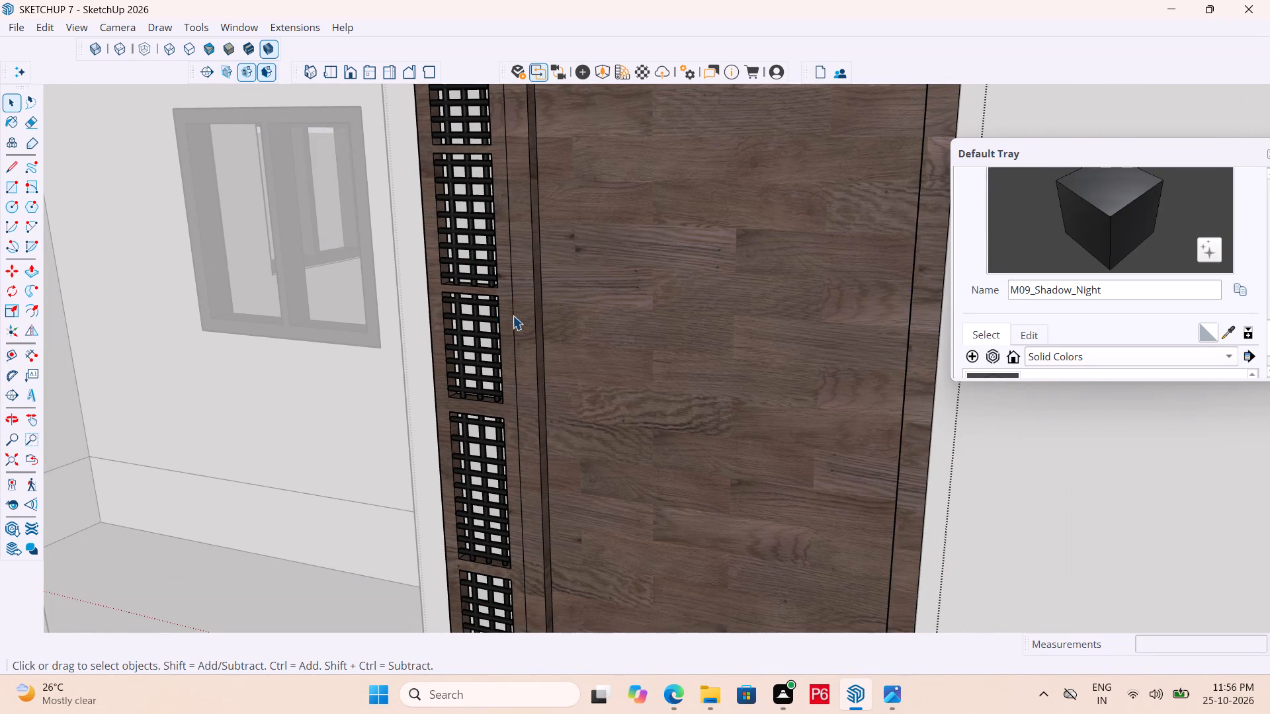
Draw a rectangle about 8 1/16" by 7' 1 11/16" spanning all five side panel openings, from the topmost opening's upper corner to the lowest's opposite corner.
{"action": "scroll", "coordinate": [627, 362], "scroll_direction": "down", "scroll_amount": 4}
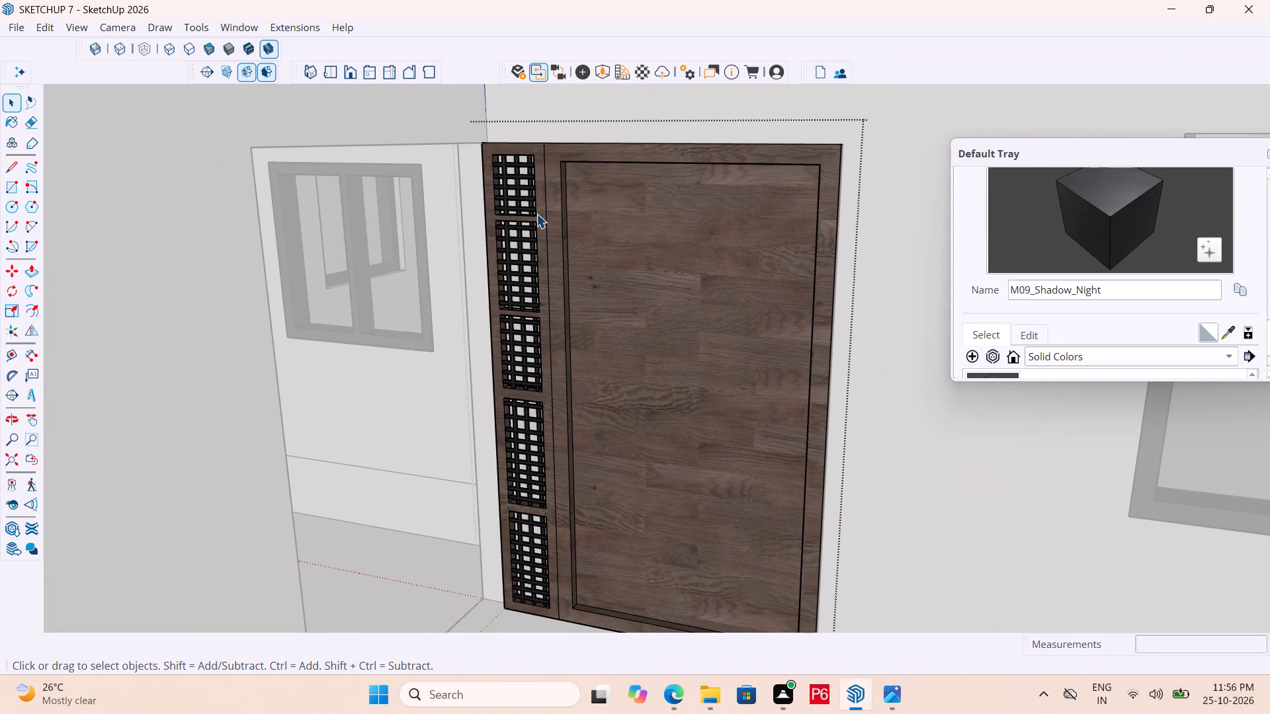
{"action": "key", "text": "r"}
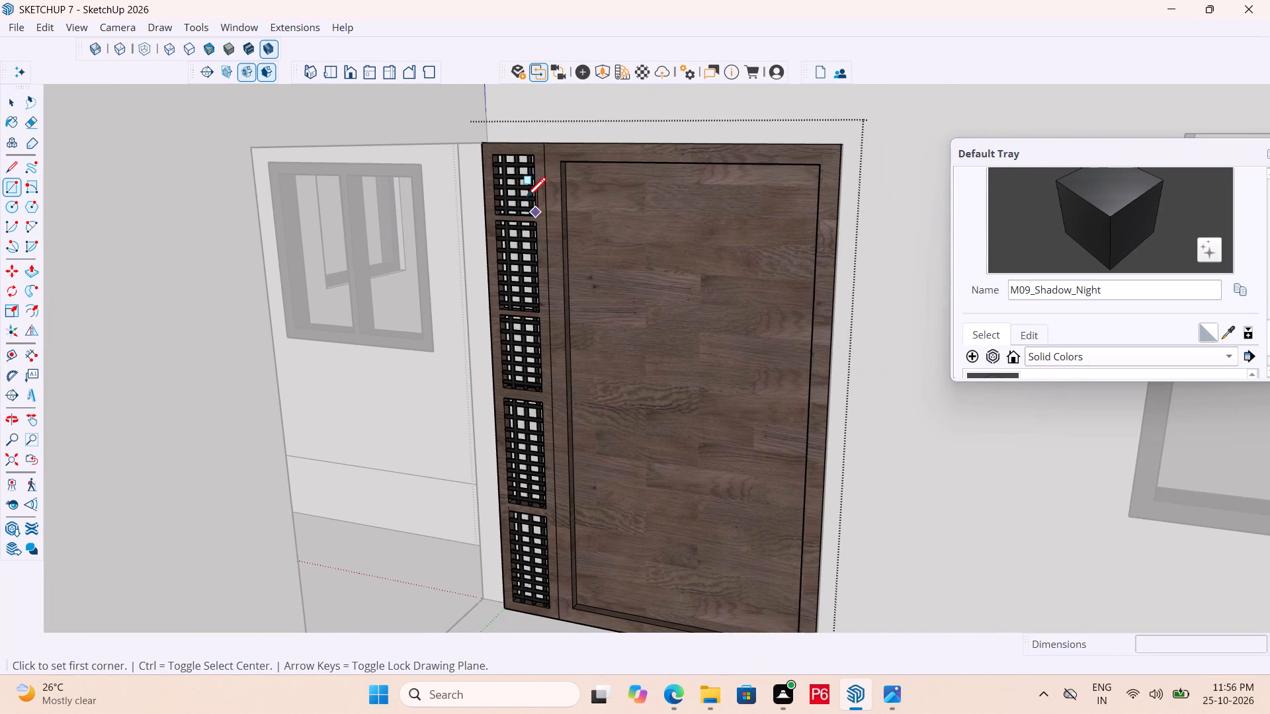
{"action": "scroll", "coordinate": [492, 162], "scroll_direction": "up", "scroll_amount": 10}
{"action": "left_click", "coordinate": [493, 157]}
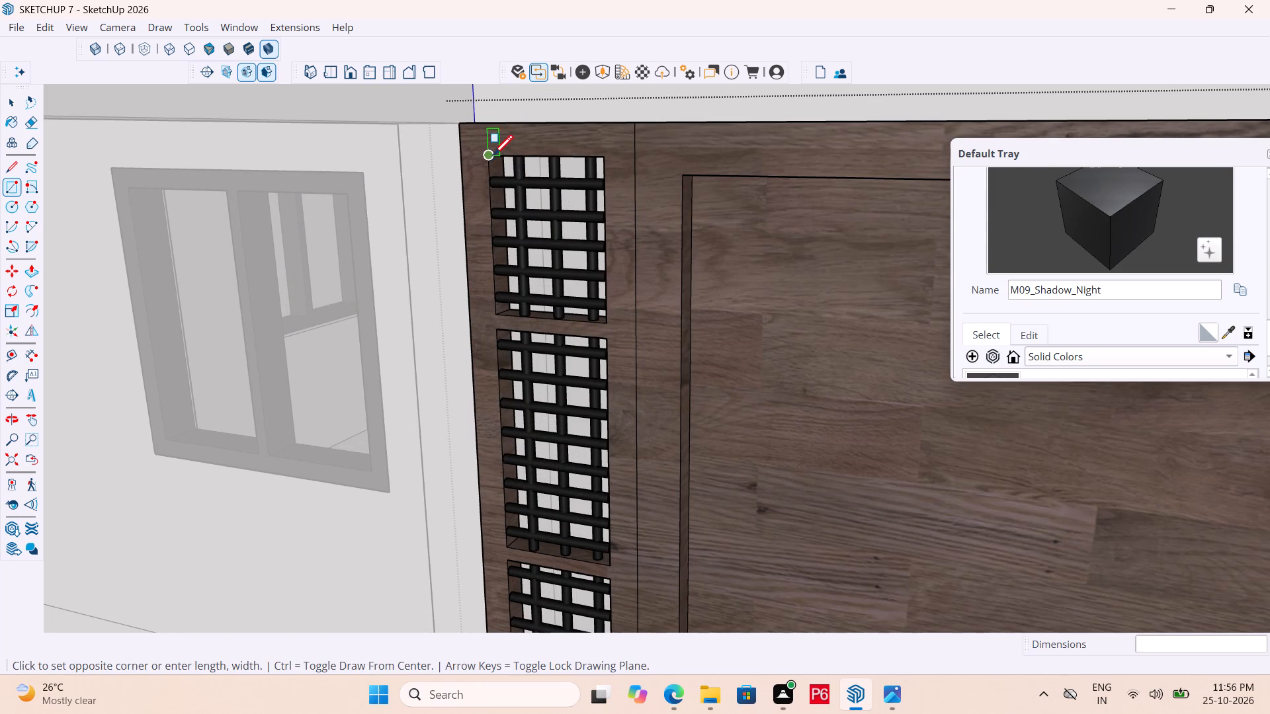
{"action": "scroll", "coordinate": [517, 237], "scroll_direction": "down", "scroll_amount": 13}
{"action": "scroll", "coordinate": [548, 560], "scroll_direction": "up", "scroll_amount": 6}
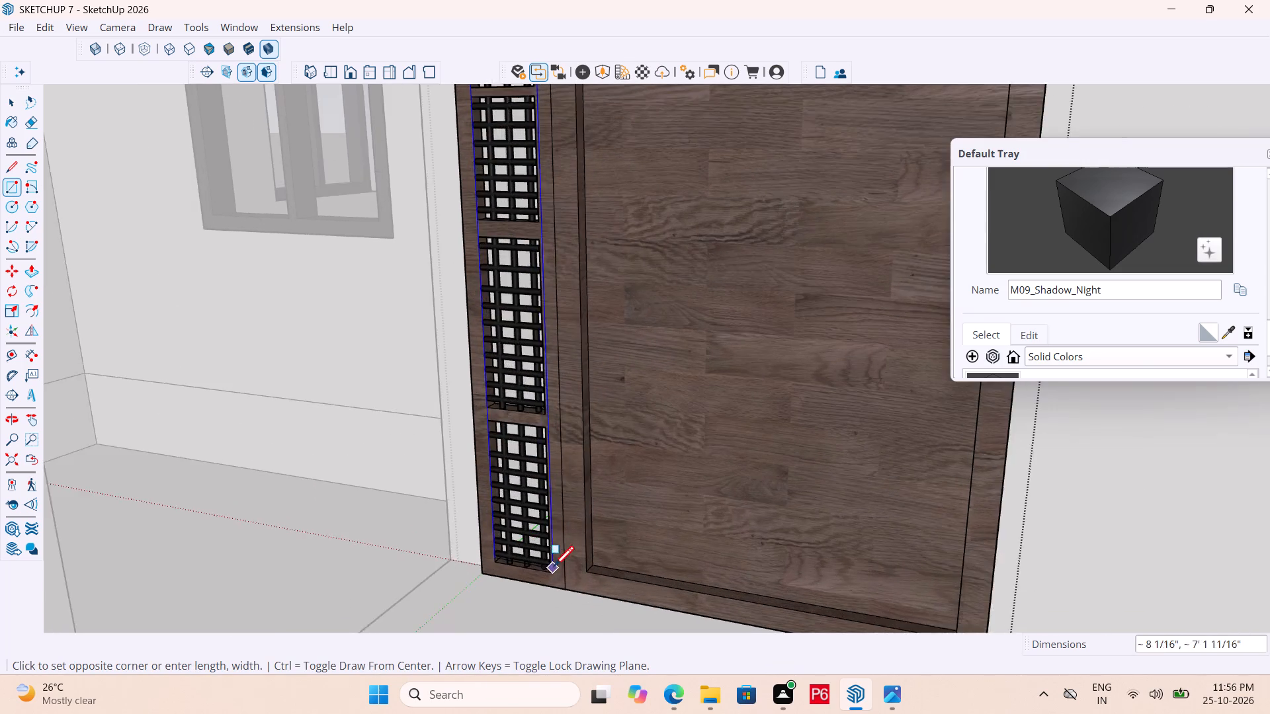
{"action": "scroll", "coordinate": [554, 569], "scroll_direction": "up", "scroll_amount": 5}
{"action": "middle_click_drag", "start_coordinate": [558, 574], "coordinate": [557, 567]}
{"action": "left_click", "coordinate": [548, 576]}
{"action": "key", "text": "space"}
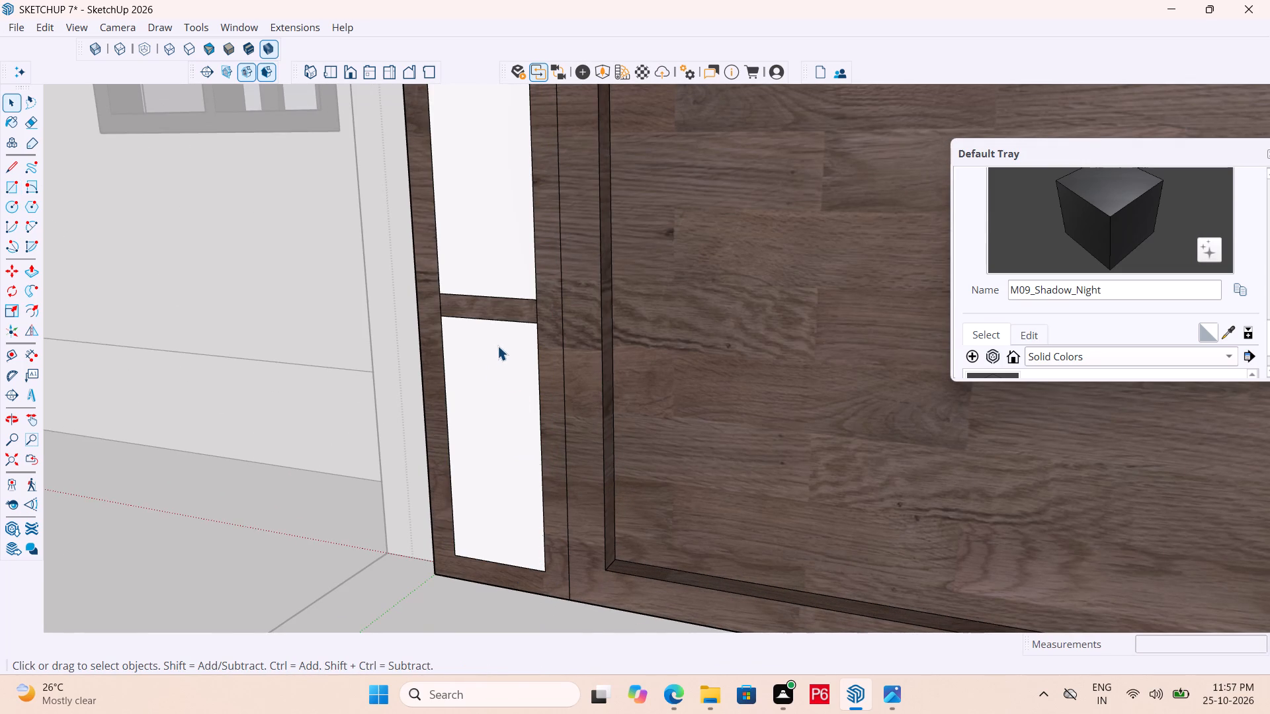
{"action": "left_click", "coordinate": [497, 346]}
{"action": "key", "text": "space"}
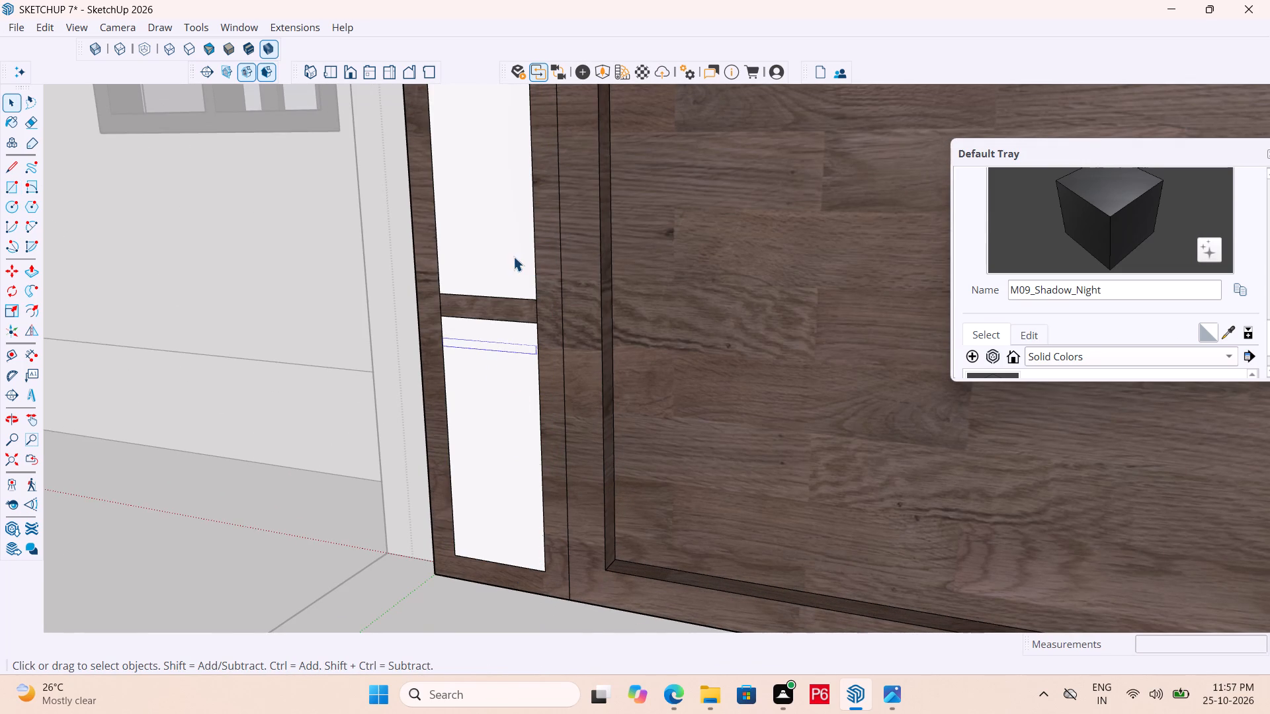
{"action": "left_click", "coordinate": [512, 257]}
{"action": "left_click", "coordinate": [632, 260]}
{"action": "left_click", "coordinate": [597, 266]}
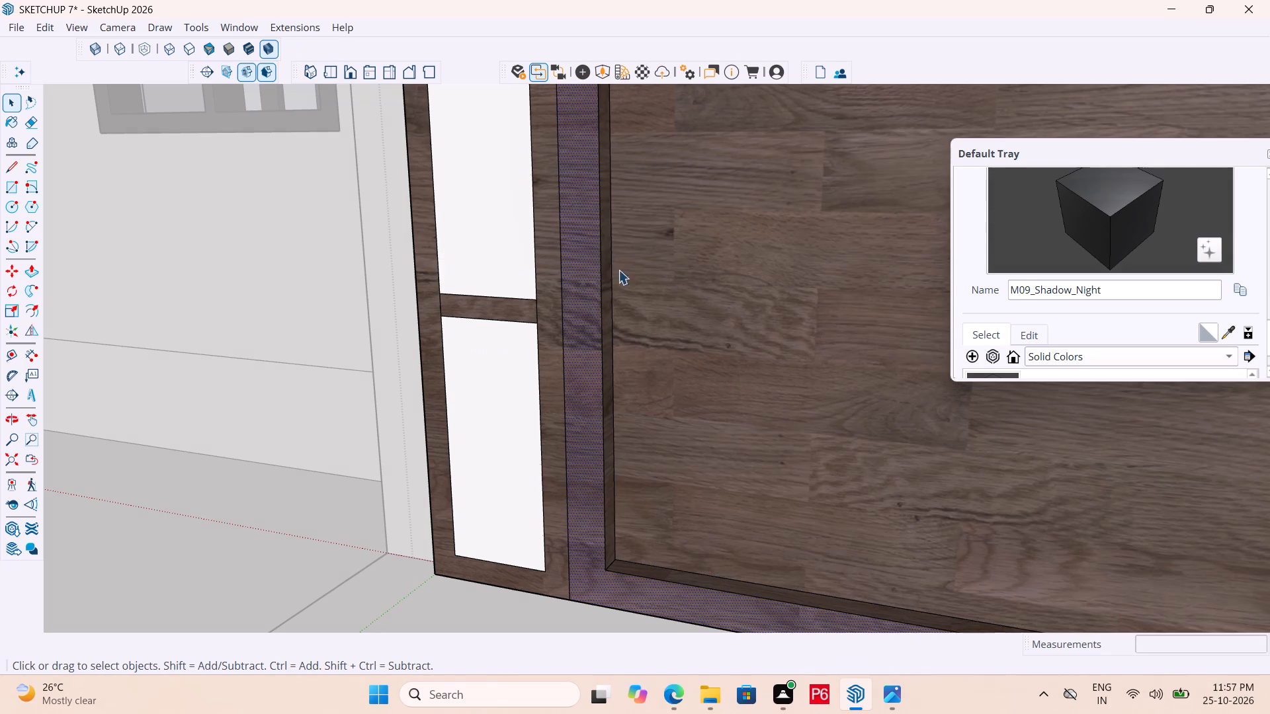
Paint the panes in the lower four side panel openings with the Glass_Basic_01 material from the Glass collection.
{"action": "left_click", "coordinate": [1064, 356]}
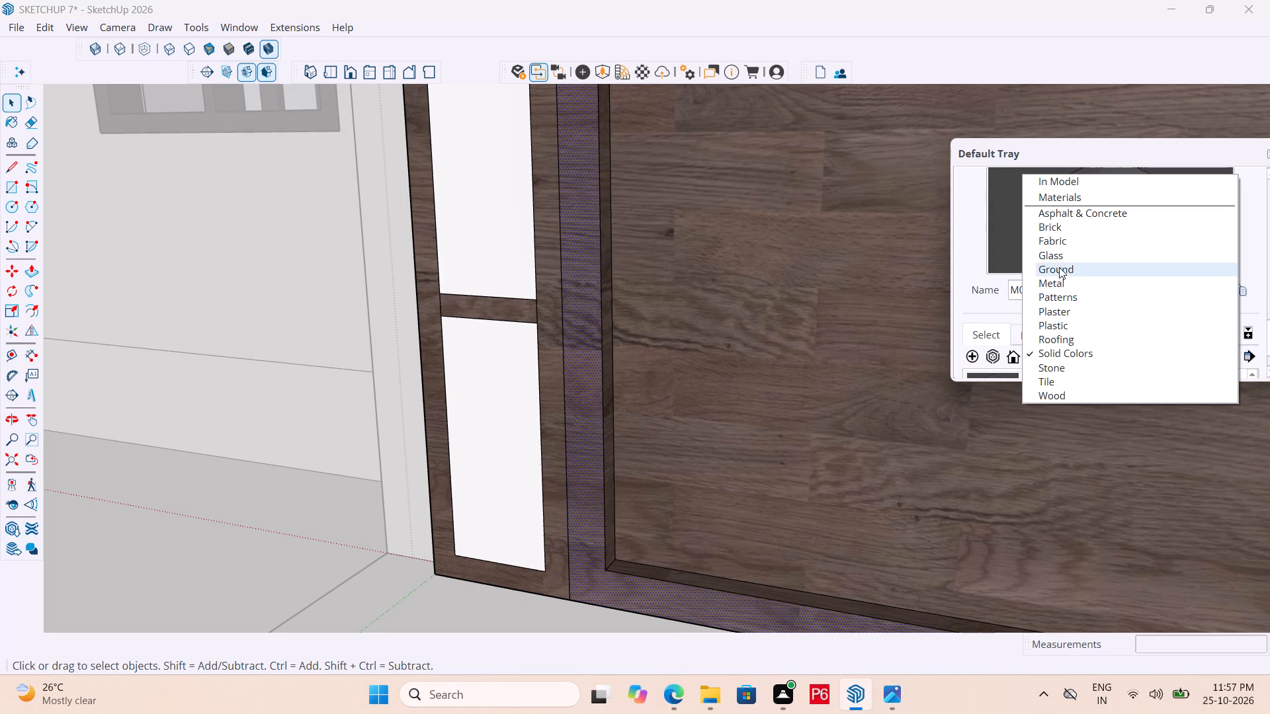
{"action": "left_click", "coordinate": [1062, 262]}
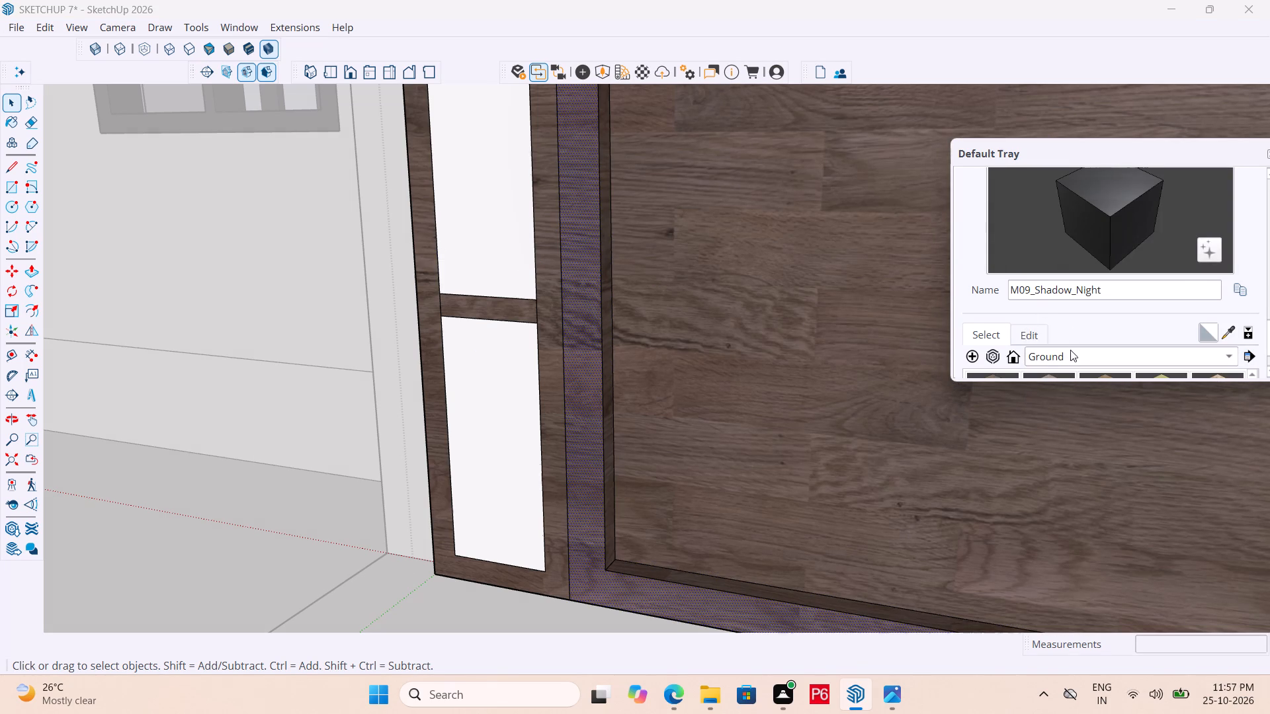
{"action": "left_click", "coordinate": [1070, 362]}
{"action": "left_click", "coordinate": [1057, 338]}
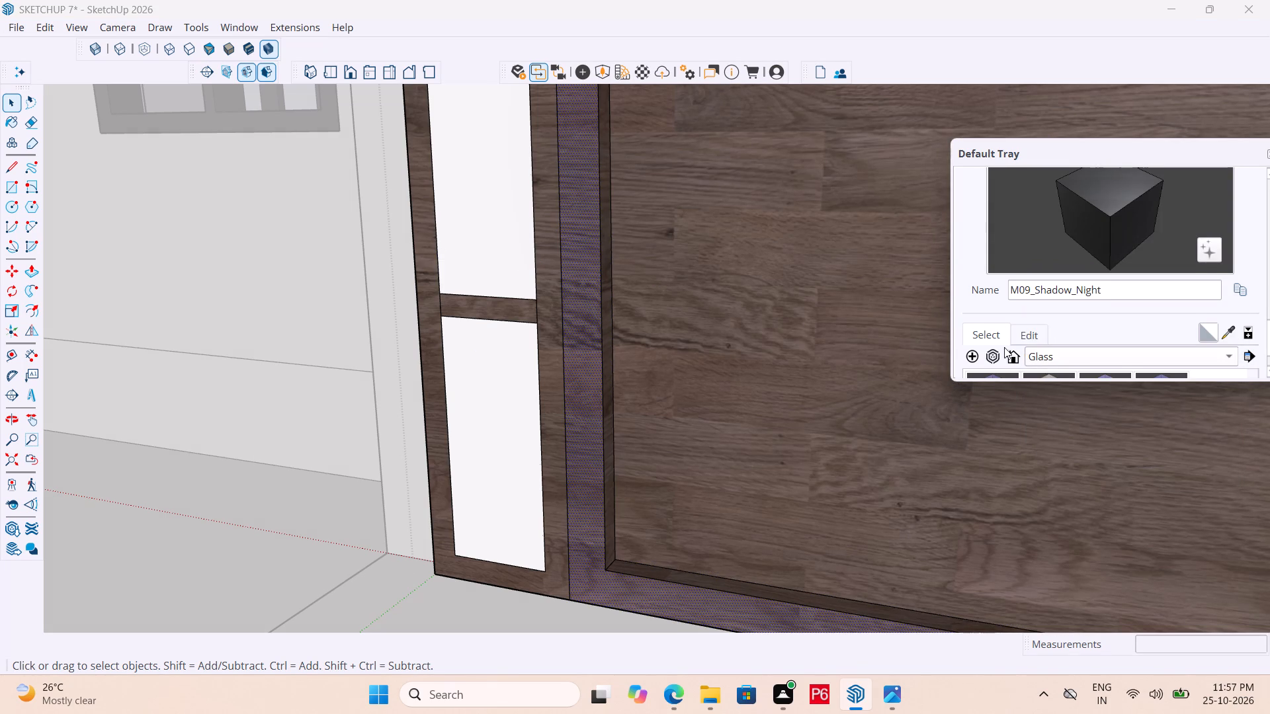
{"action": "scroll", "coordinate": [1007, 348], "scroll_direction": "down", "scroll_amount": 2}
{"action": "left_click", "coordinate": [1003, 343]}
{"action": "double_click", "coordinate": [457, 233]}
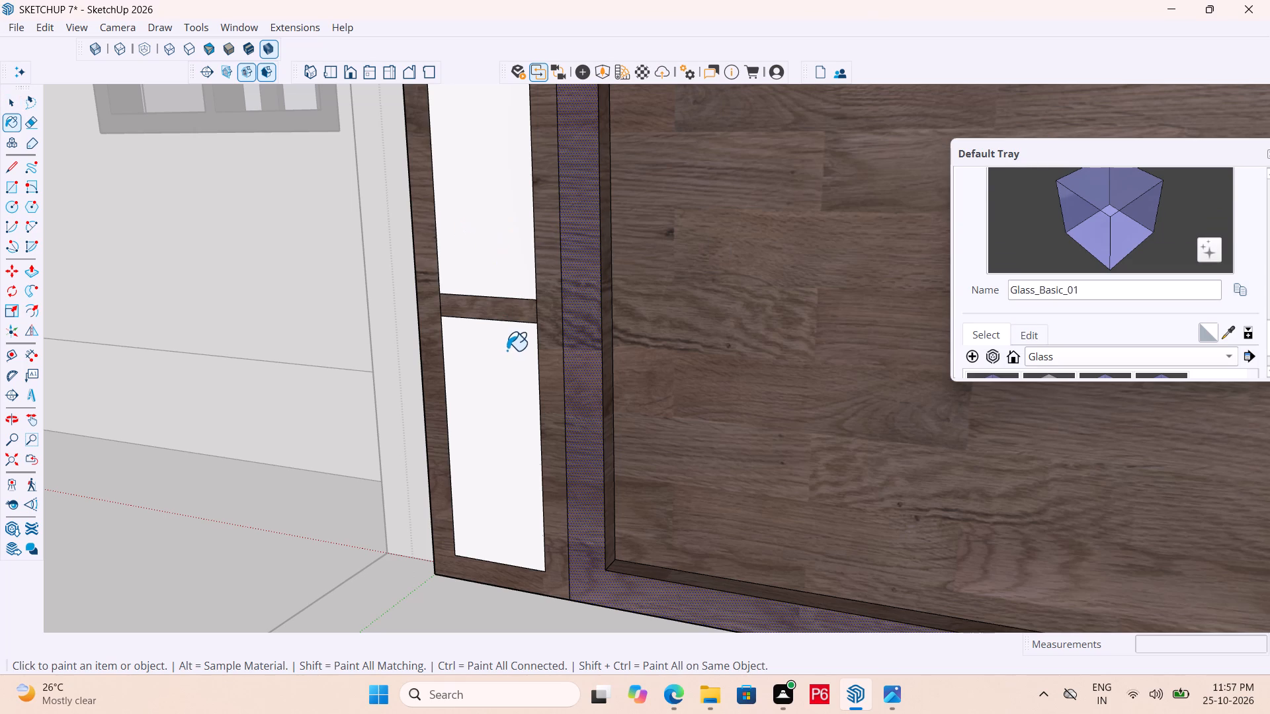
{"action": "left_click", "coordinate": [507, 350]}
{"action": "left_click", "coordinate": [512, 403]}
{"action": "scroll", "coordinate": [562, 456], "scroll_direction": "down", "scroll_amount": 6}
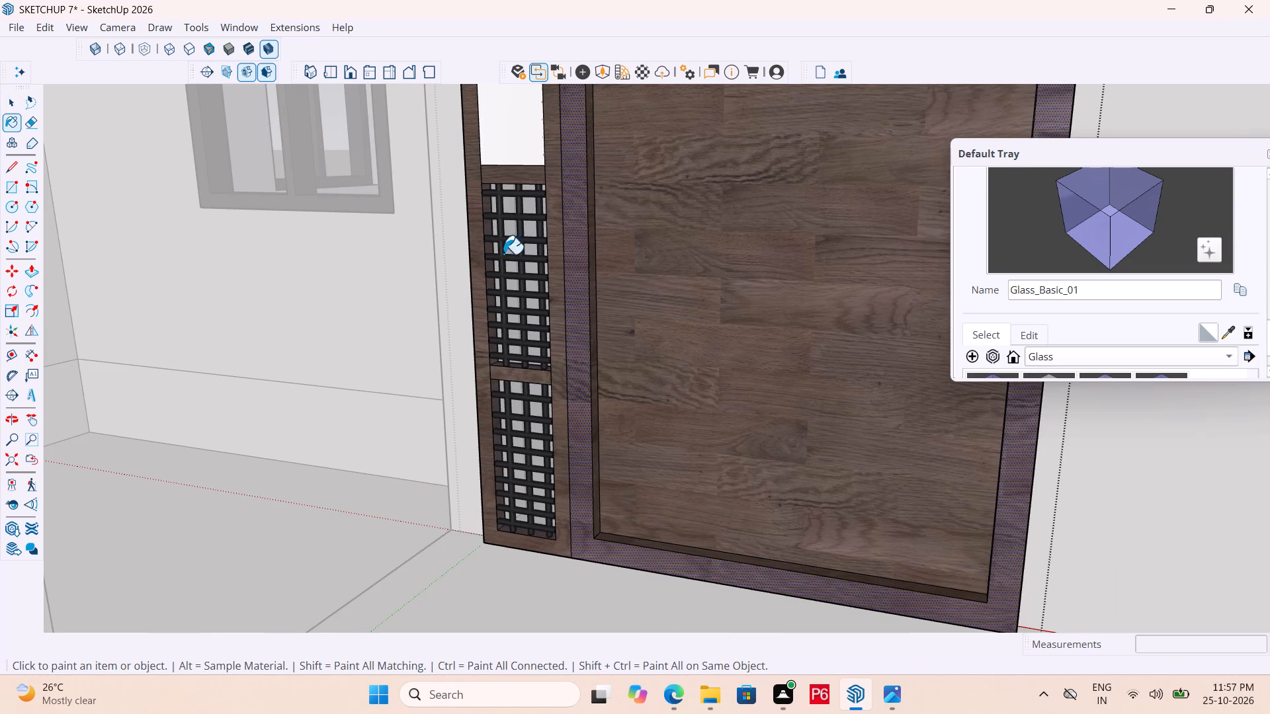
{"action": "double_click", "coordinate": [521, 187]}
{"action": "scroll", "coordinate": [567, 366], "scroll_direction": "down", "scroll_amount": 2}
{"action": "left_click", "coordinate": [538, 203]}
{"action": "left_click", "coordinate": [515, 111]}
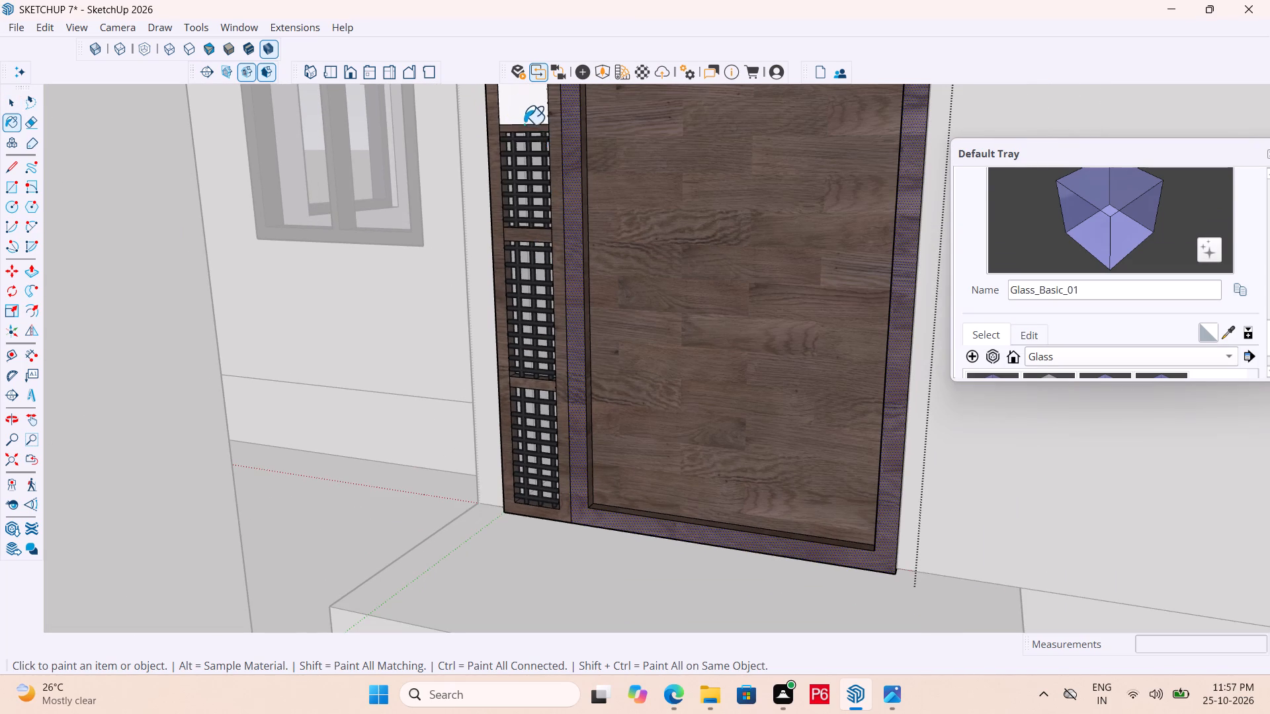
Paint the pane in the topmost side panel opening with Glass_Basic_01 and save the model.
{"action": "scroll", "coordinate": [444, 279], "scroll_direction": "down", "scroll_amount": 6}
{"action": "left_click", "coordinate": [476, 150]}
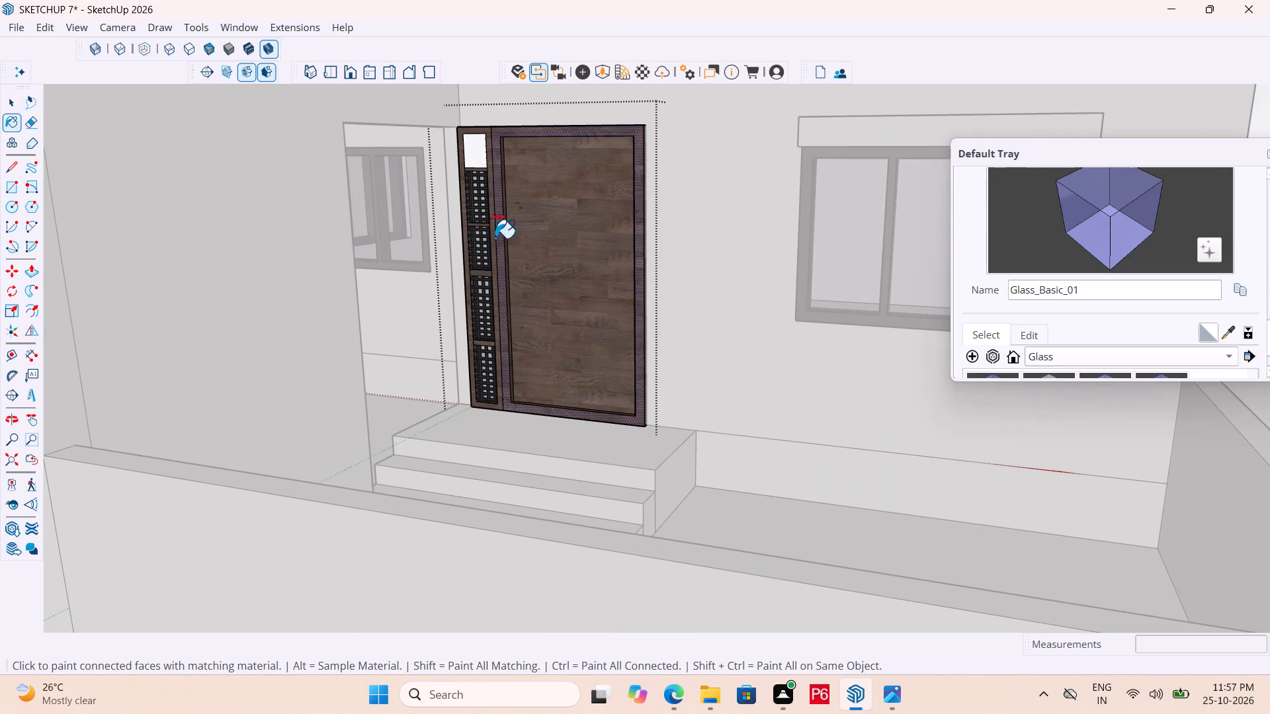
{"action": "left_click", "coordinate": [480, 146]}
{"action": "left_click", "coordinate": [480, 149]}
{"action": "double_click", "coordinate": [474, 155]}
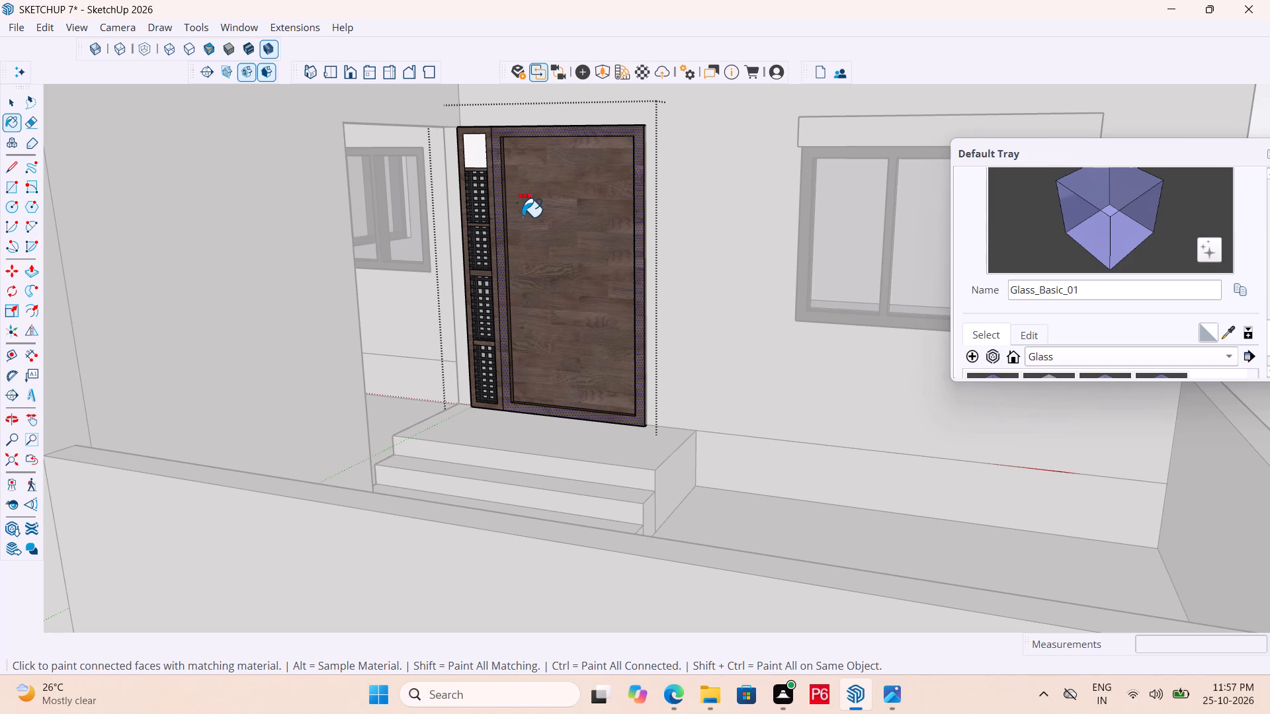
{"action": "key", "text": "ctrl+s"}
{"action": "key", "text": "ctrl+s"}
{"action": "key", "text": "ctrl+s"}
{"action": "key", "text": "ctrl+s"}
{"action": "key", "text": "ctrl+s"}
{"action": "key", "text": "ctrl+s"}
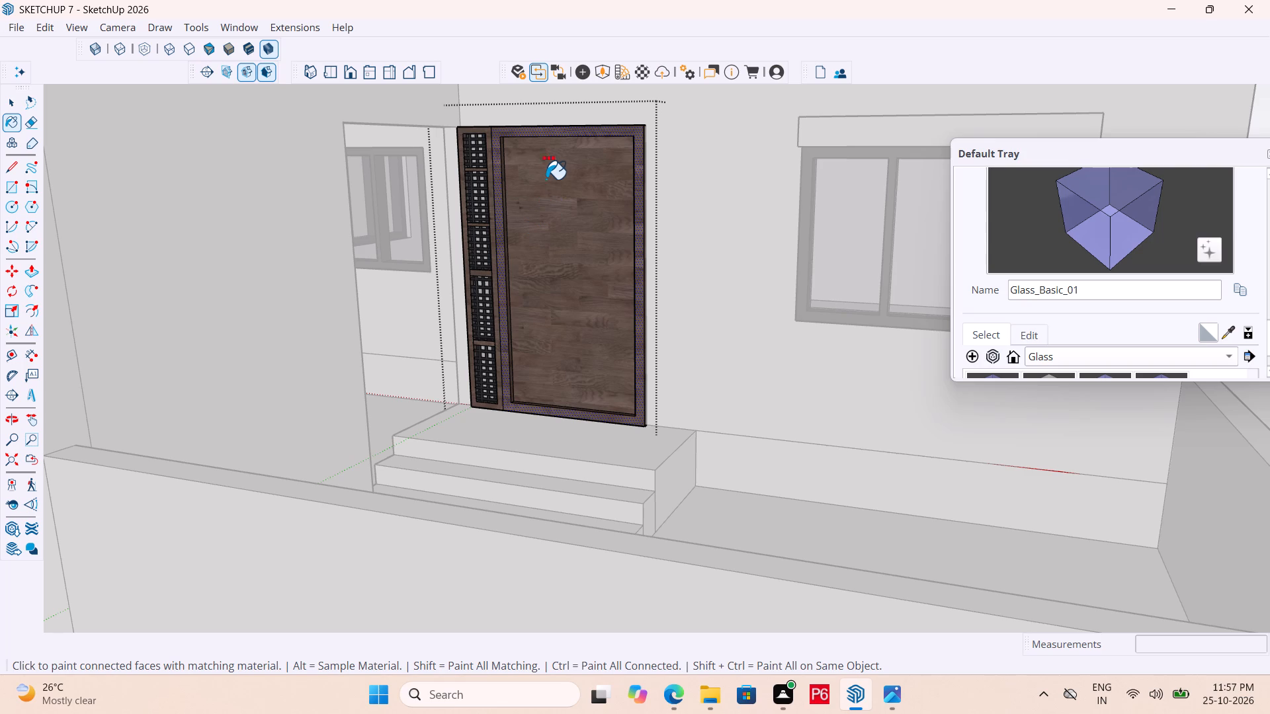
{"action": "key", "text": "ctrl+s"}
{"action": "key", "text": "ctrl+s"}
{"action": "key", "text": "ctrl+s"}
{"action": "key", "text": "ctrl+s"}
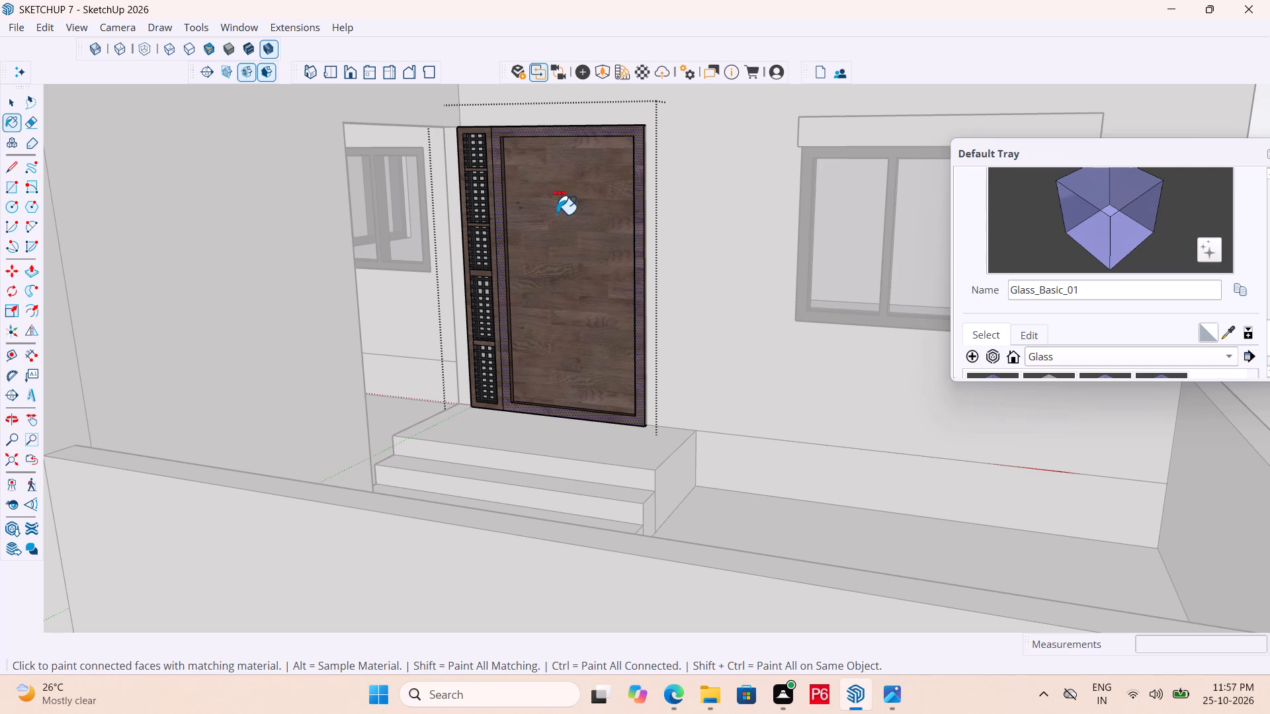
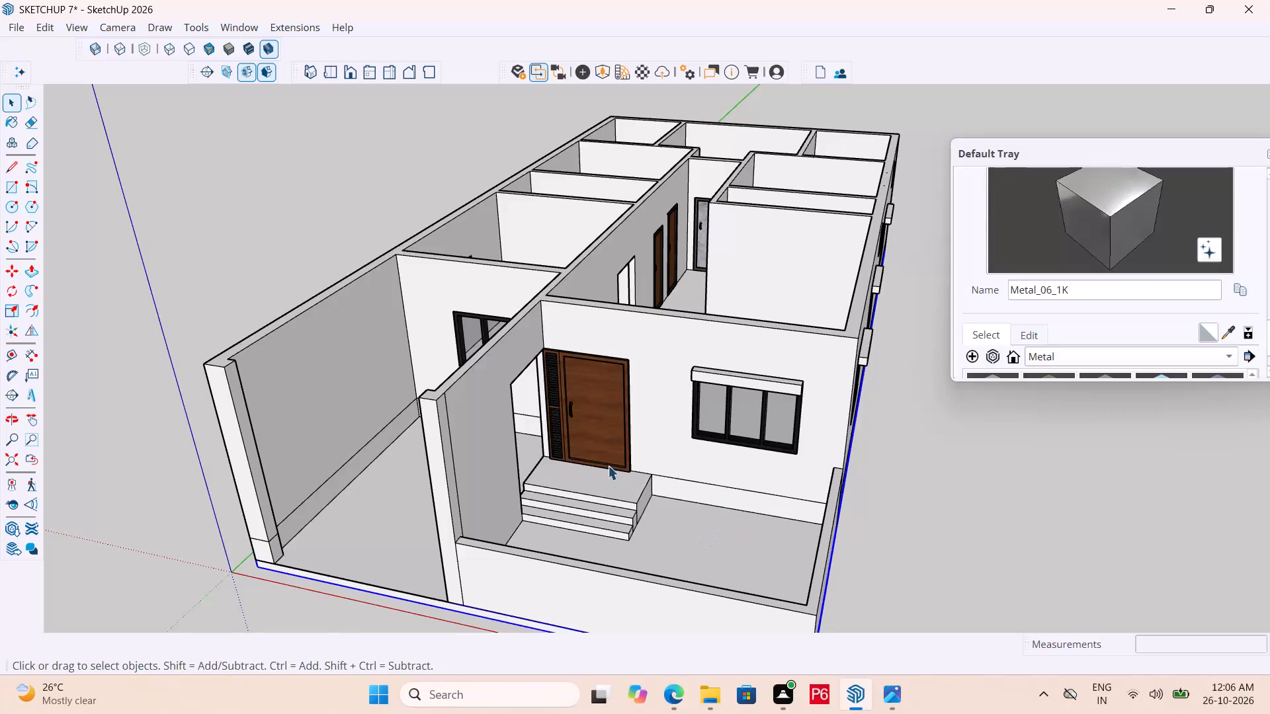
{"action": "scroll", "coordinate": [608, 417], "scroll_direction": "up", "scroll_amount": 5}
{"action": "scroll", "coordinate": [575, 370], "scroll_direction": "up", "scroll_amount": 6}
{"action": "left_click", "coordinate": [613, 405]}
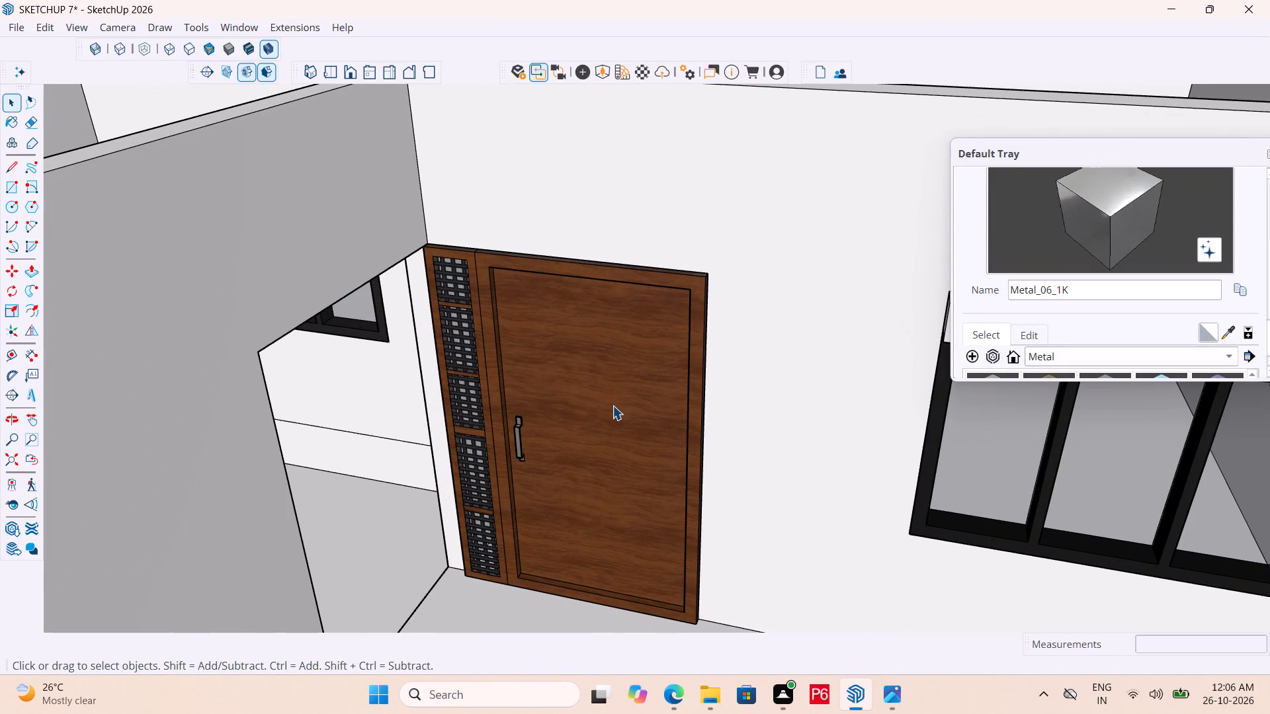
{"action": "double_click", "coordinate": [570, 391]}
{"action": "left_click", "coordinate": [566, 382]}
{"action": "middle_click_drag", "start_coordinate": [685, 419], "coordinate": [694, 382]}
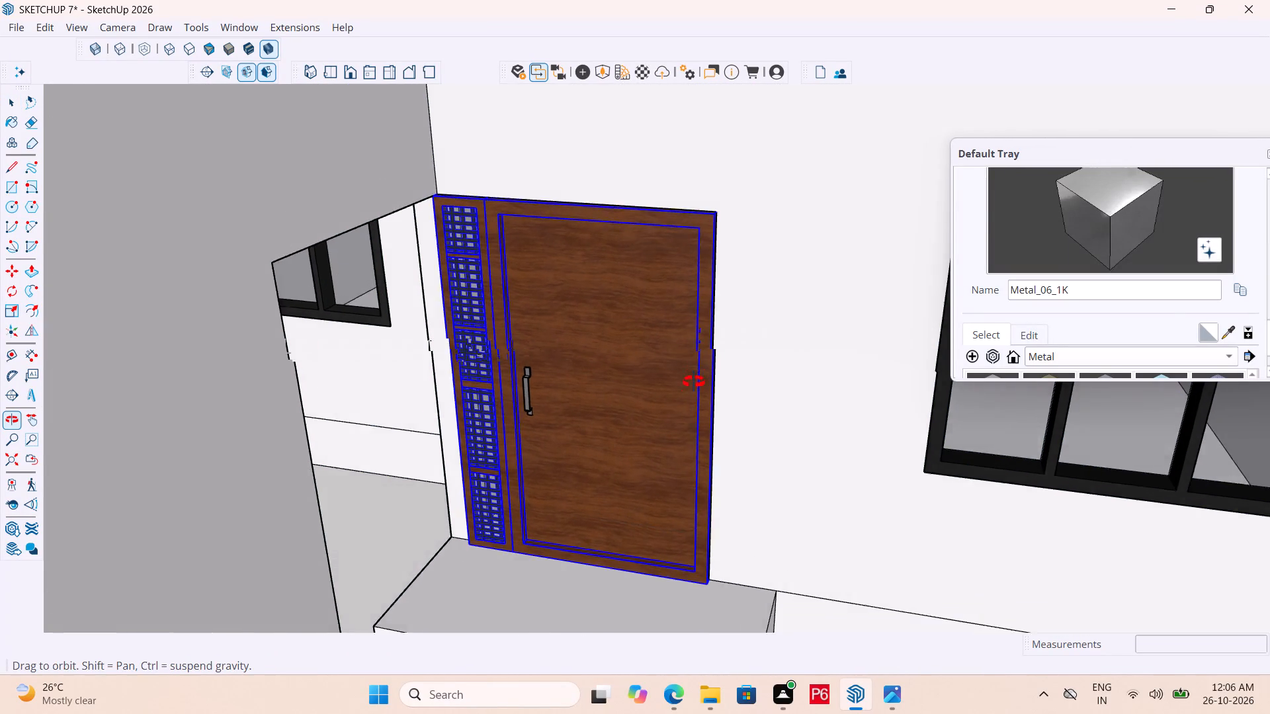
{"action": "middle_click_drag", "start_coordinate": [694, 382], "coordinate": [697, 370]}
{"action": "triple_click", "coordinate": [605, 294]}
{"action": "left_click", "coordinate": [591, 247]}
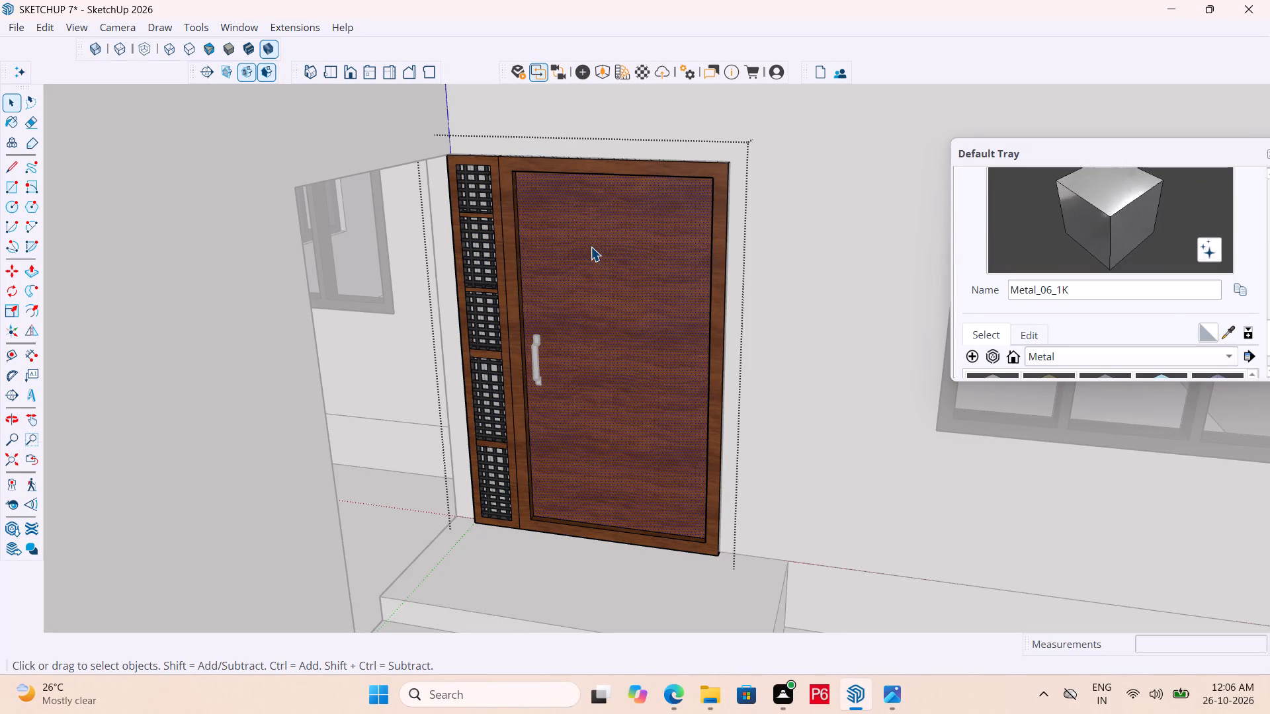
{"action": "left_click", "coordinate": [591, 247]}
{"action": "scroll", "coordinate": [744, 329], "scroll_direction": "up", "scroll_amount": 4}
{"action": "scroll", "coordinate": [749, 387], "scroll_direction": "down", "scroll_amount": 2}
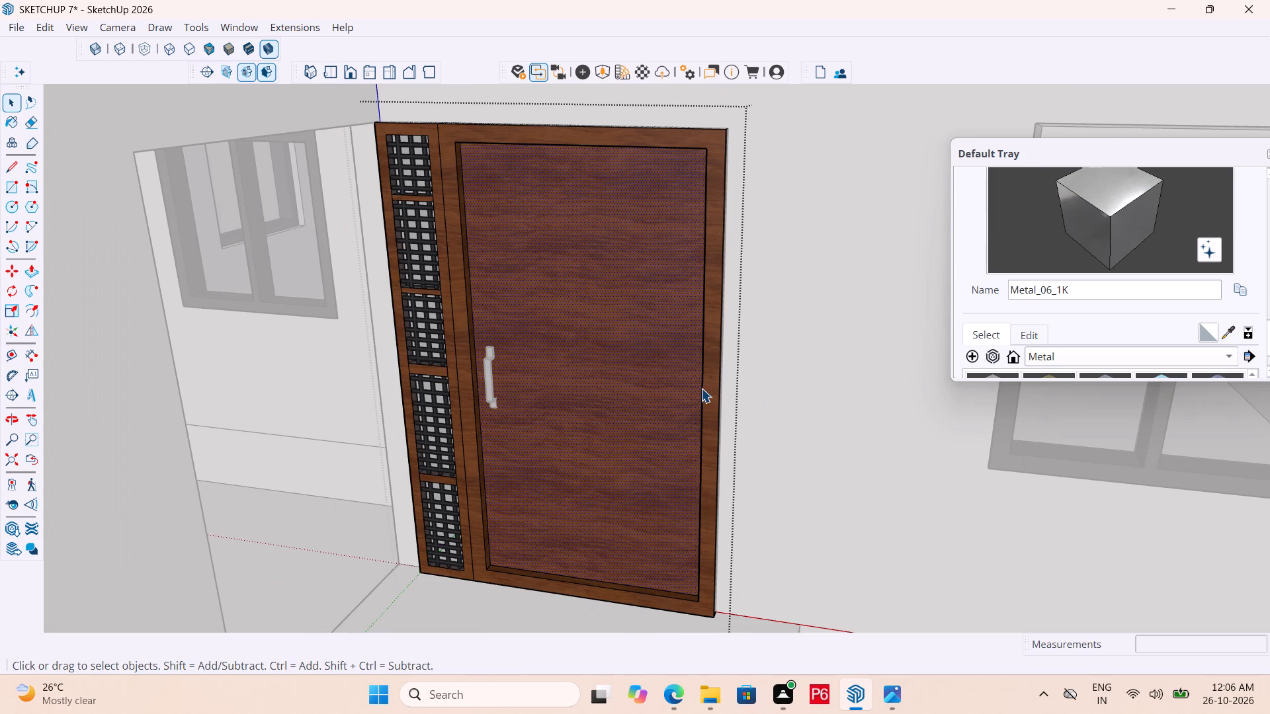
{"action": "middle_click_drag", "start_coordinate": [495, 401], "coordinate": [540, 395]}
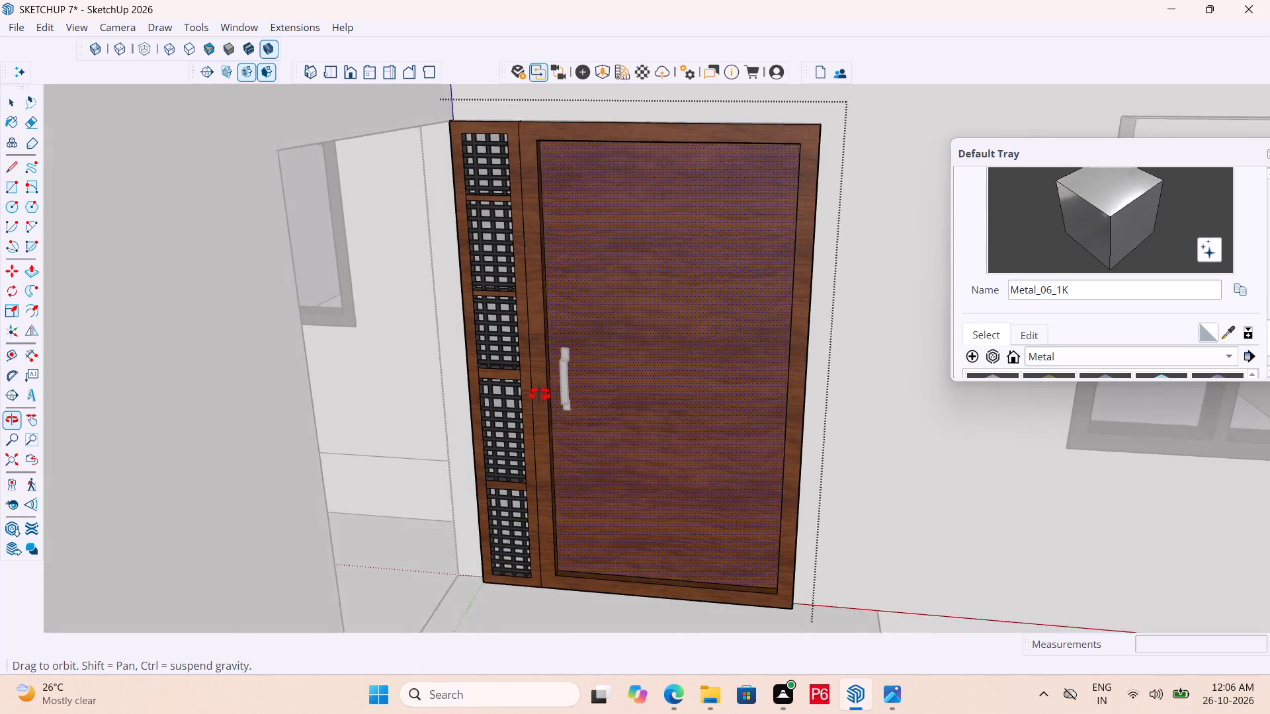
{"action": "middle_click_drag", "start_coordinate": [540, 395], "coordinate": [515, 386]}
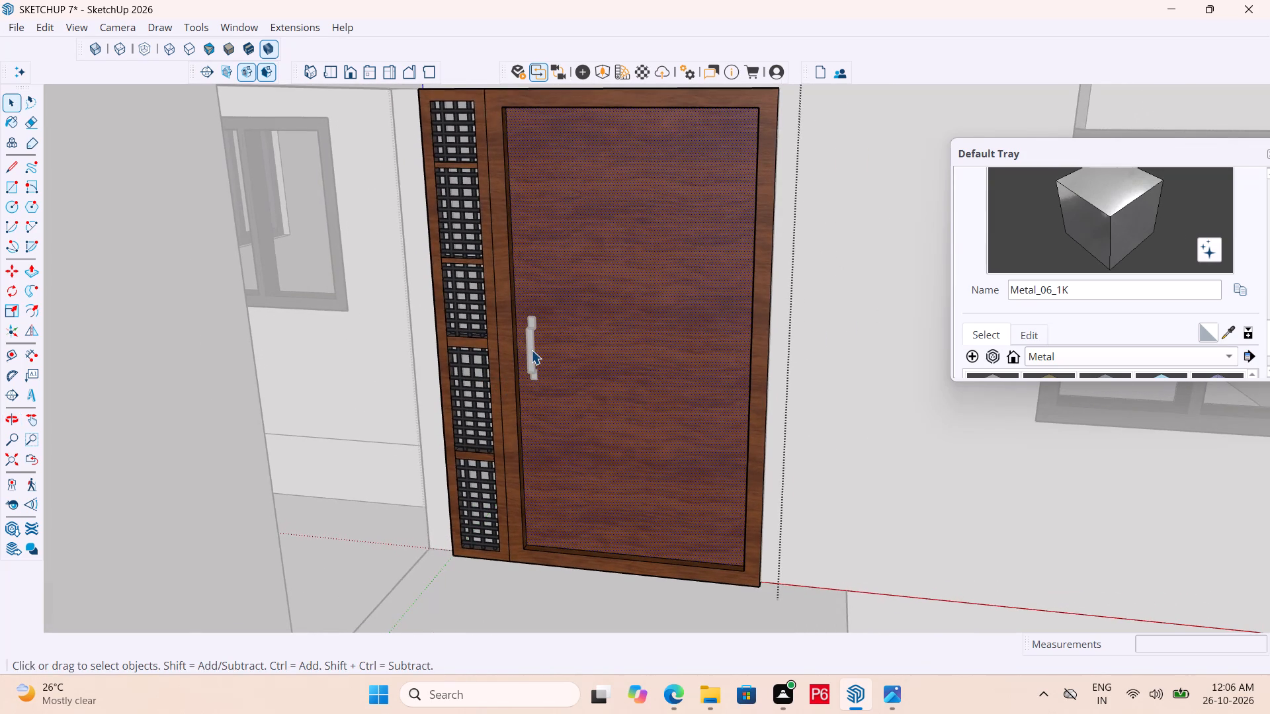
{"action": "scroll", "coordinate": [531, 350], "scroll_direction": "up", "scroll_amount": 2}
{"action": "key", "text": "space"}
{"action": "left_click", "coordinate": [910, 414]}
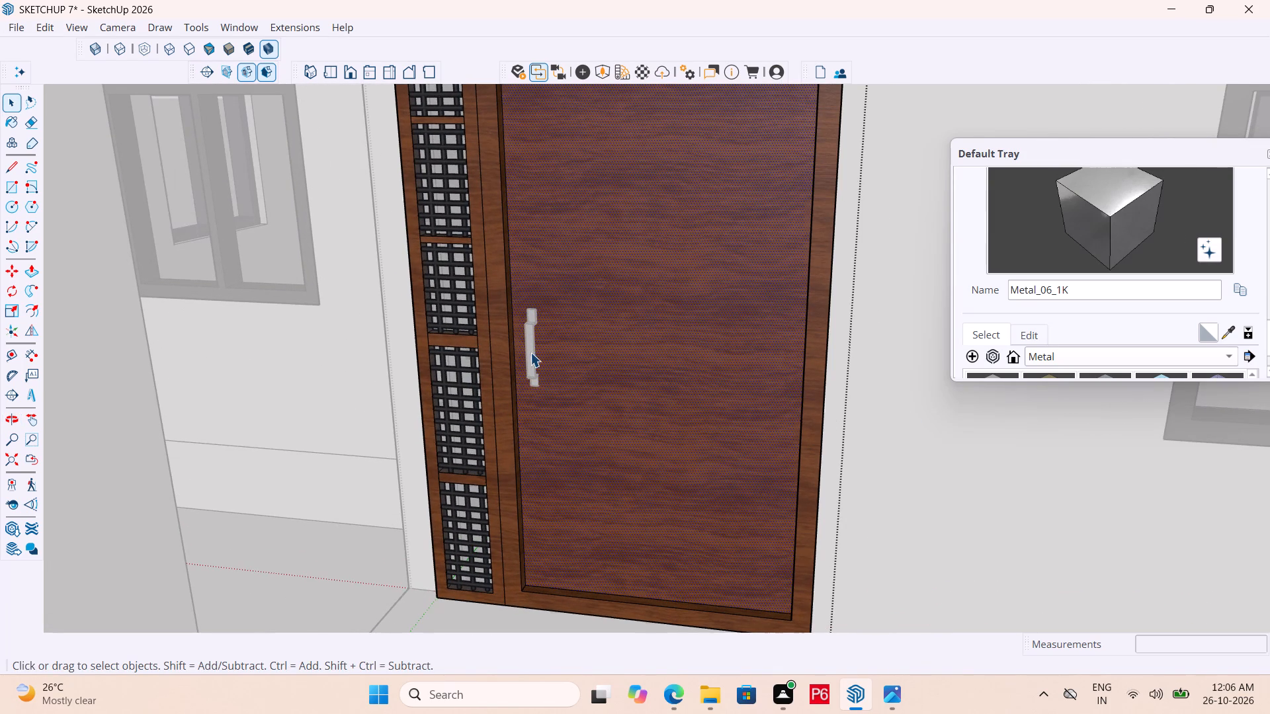
Move the door handle off the door onto the wall between the door and the front window, and save the model.
{"action": "left_click", "coordinate": [530, 352]}
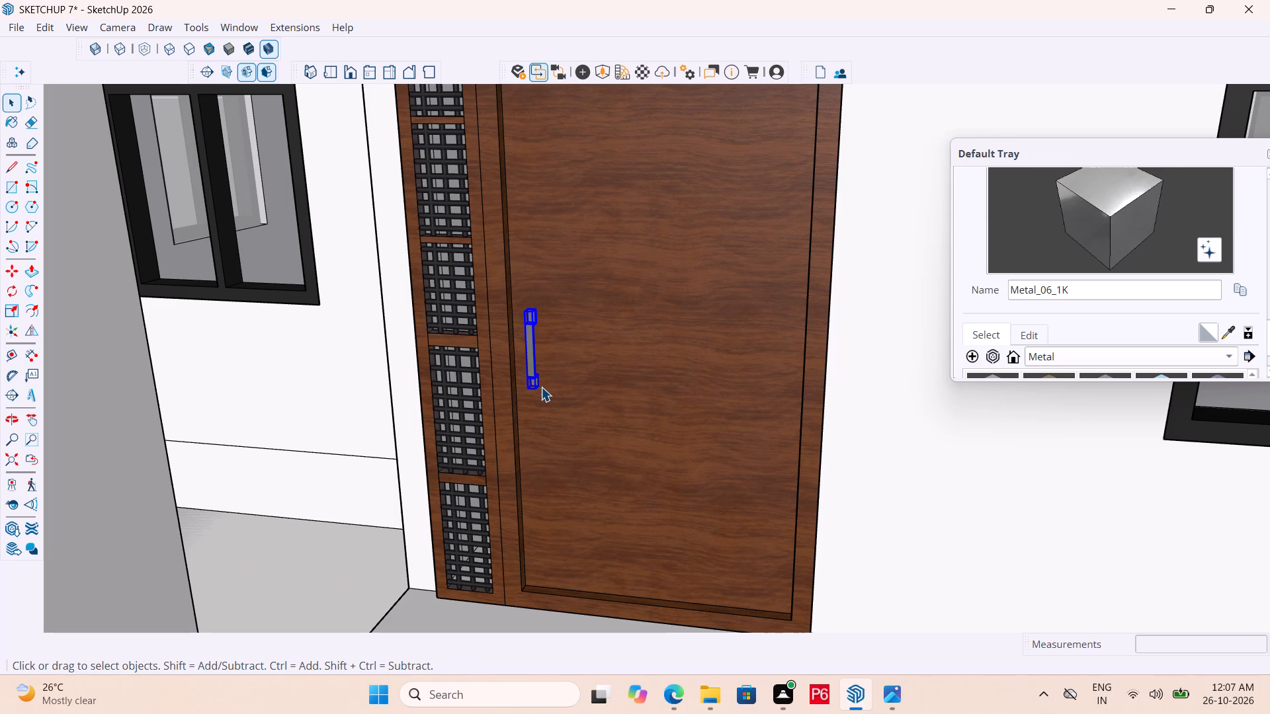
{"action": "key", "text": "m"}
{"action": "left_click", "coordinate": [544, 392]}
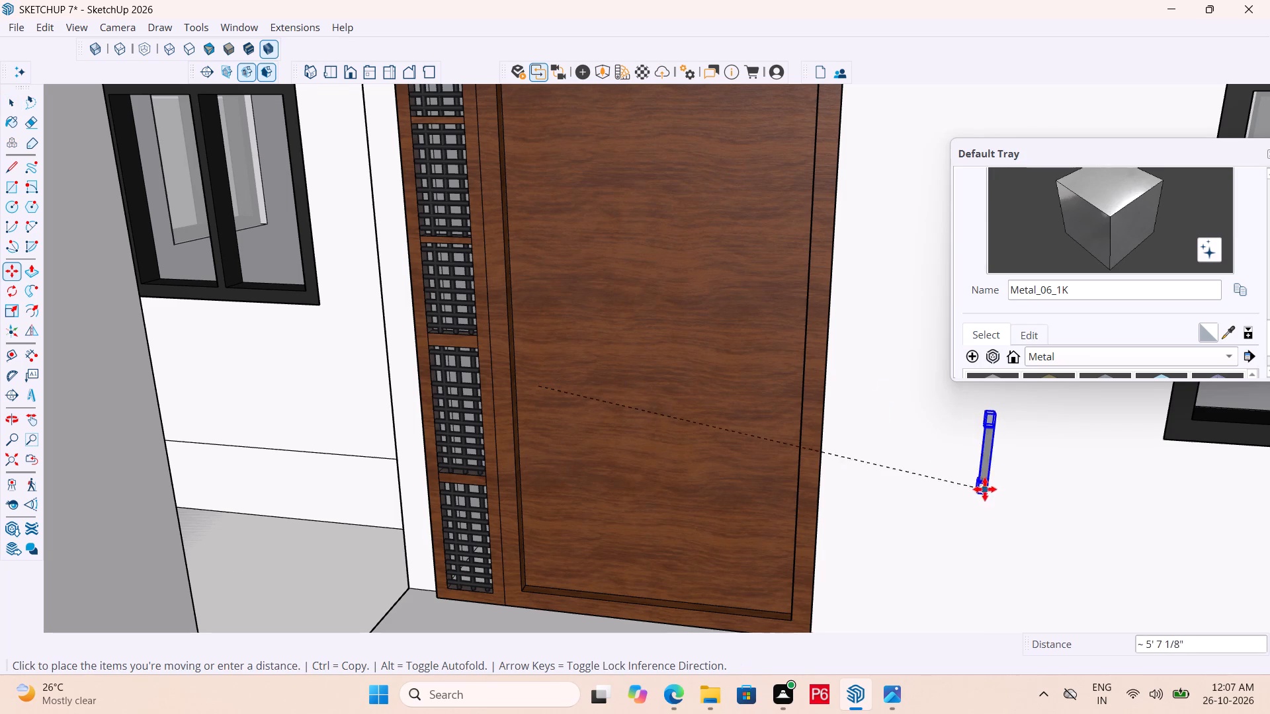
{"action": "left_click", "coordinate": [912, 471]}
{"action": "key", "text": "ctrl+s"}
{"action": "key", "text": "ctrl+s"}
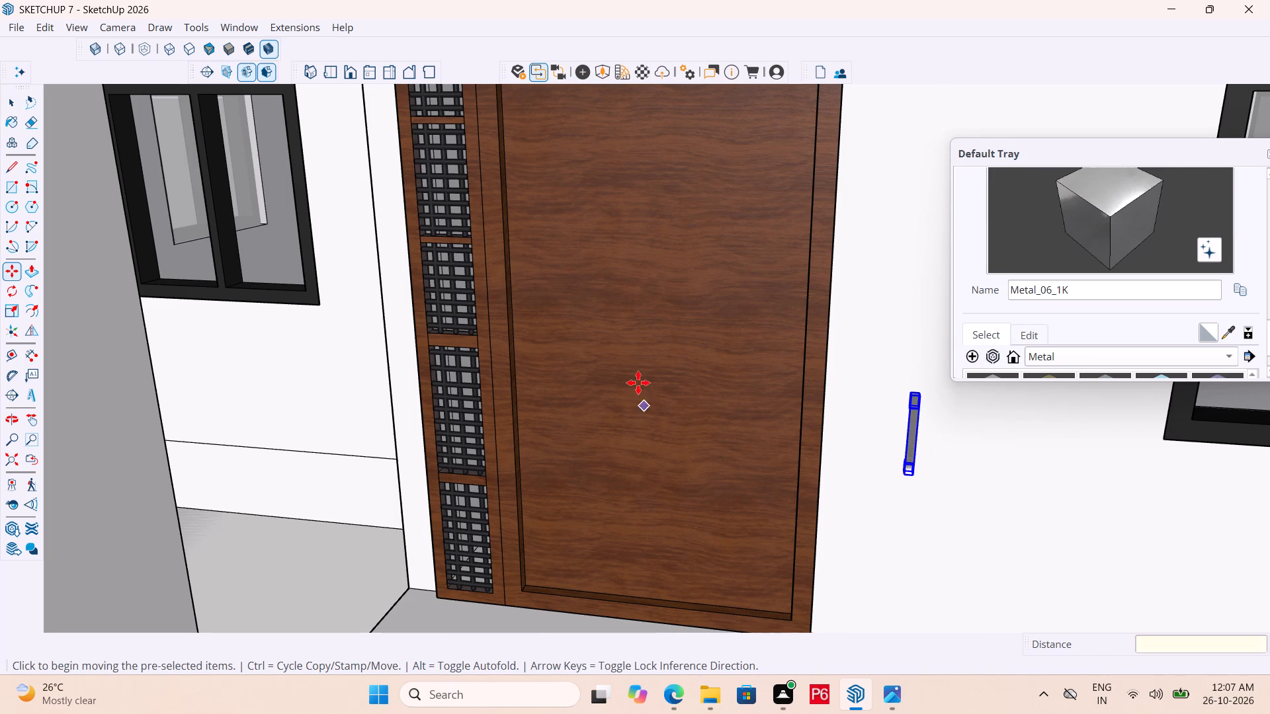
{"action": "key", "text": "space"}
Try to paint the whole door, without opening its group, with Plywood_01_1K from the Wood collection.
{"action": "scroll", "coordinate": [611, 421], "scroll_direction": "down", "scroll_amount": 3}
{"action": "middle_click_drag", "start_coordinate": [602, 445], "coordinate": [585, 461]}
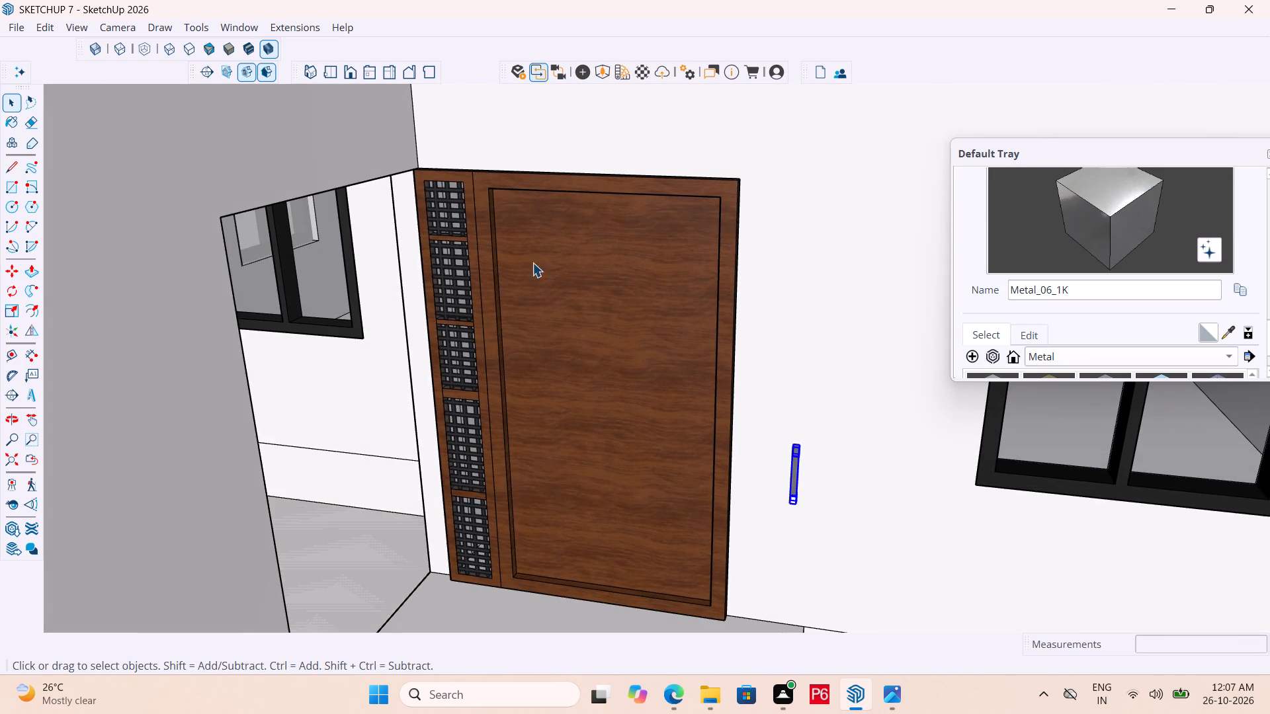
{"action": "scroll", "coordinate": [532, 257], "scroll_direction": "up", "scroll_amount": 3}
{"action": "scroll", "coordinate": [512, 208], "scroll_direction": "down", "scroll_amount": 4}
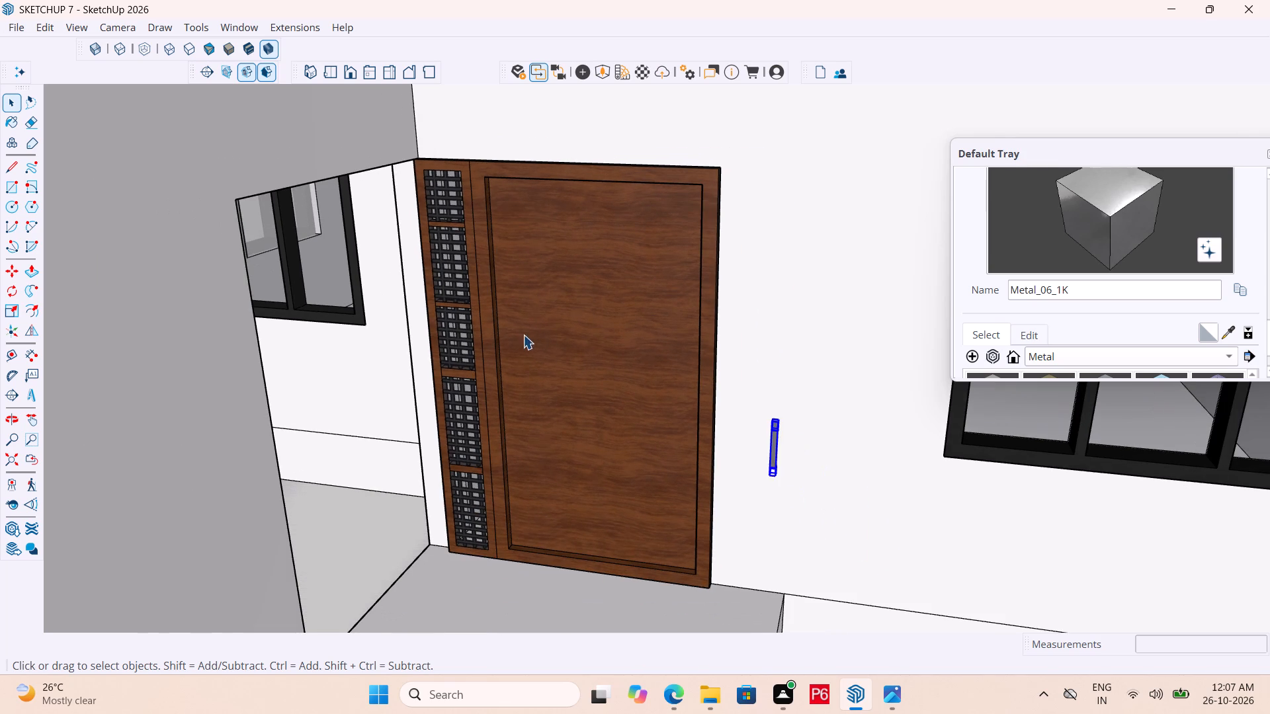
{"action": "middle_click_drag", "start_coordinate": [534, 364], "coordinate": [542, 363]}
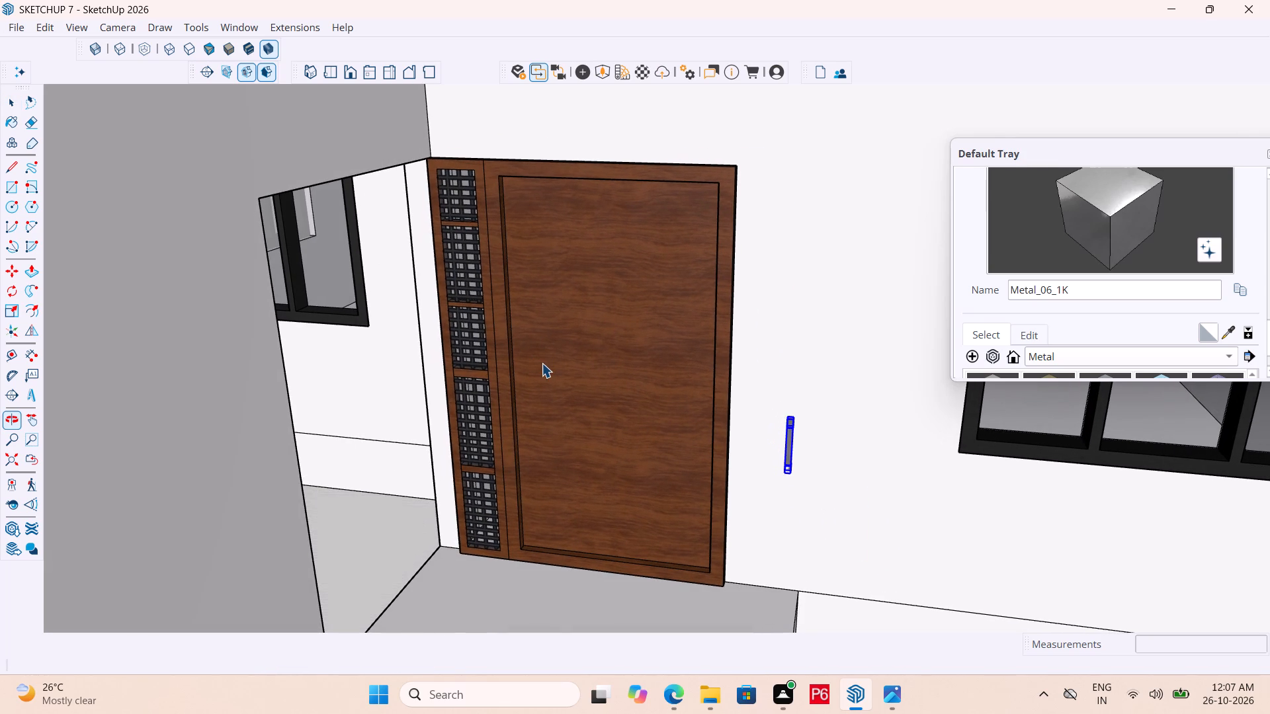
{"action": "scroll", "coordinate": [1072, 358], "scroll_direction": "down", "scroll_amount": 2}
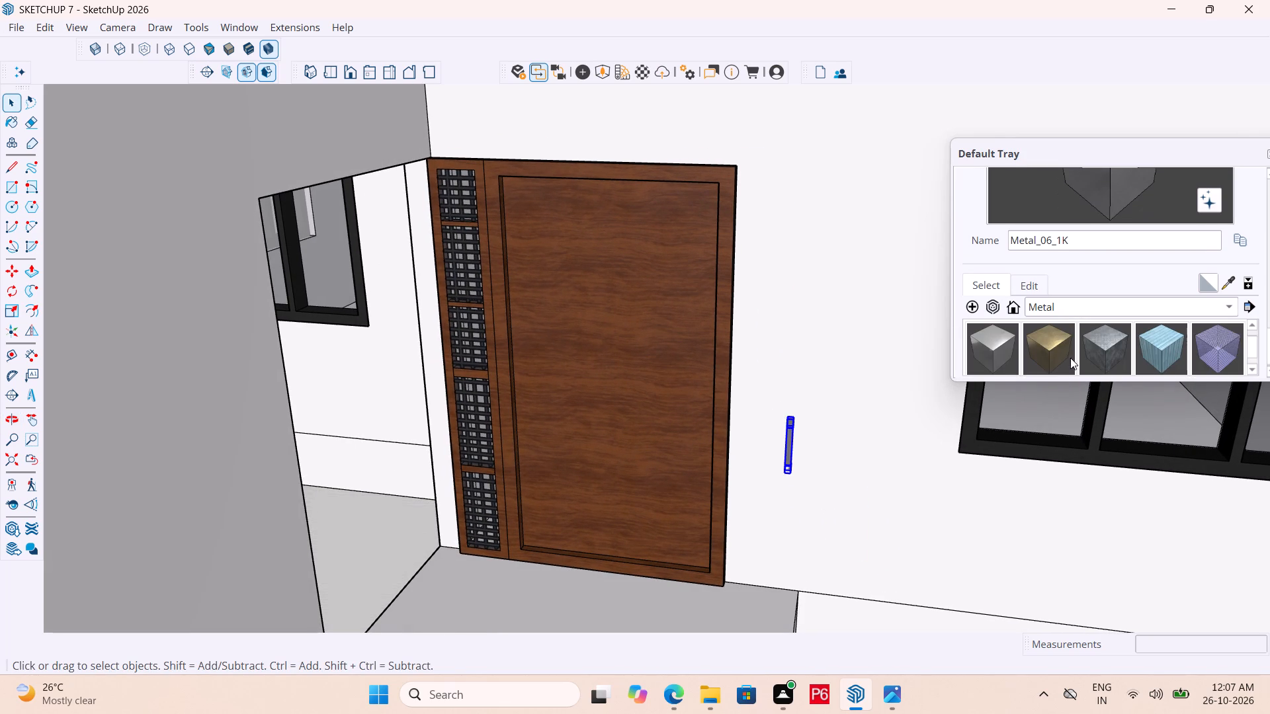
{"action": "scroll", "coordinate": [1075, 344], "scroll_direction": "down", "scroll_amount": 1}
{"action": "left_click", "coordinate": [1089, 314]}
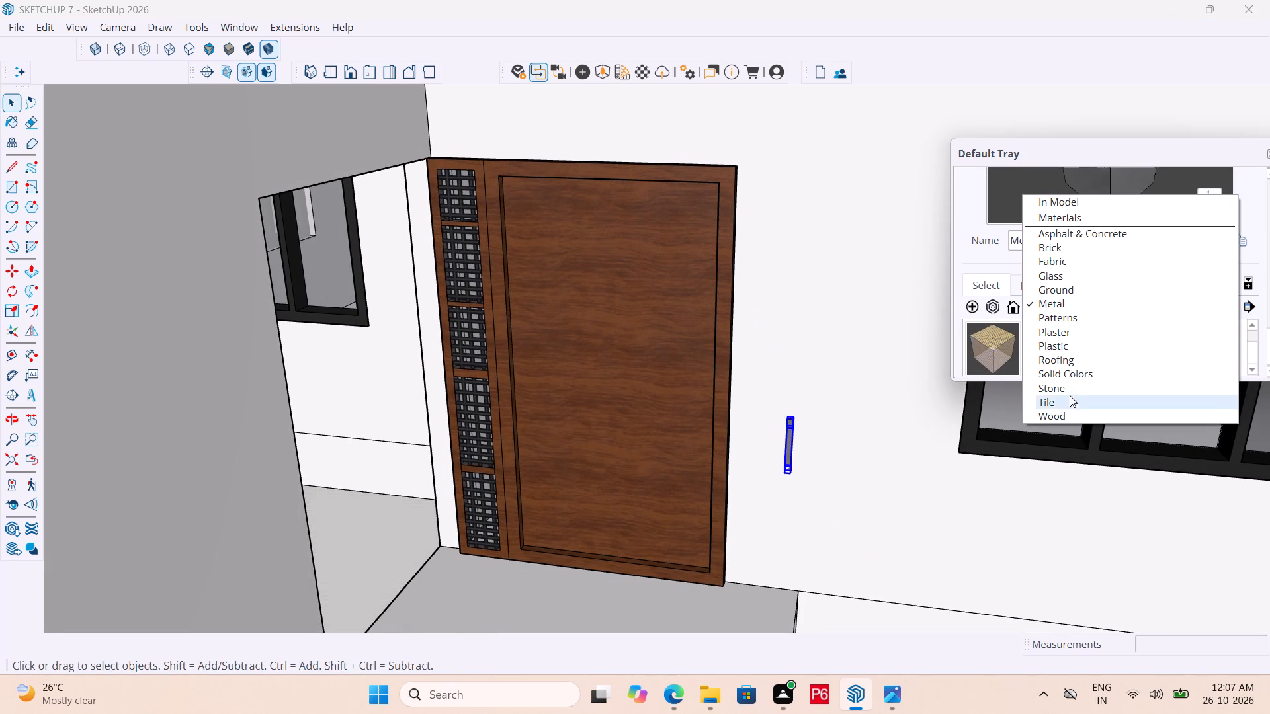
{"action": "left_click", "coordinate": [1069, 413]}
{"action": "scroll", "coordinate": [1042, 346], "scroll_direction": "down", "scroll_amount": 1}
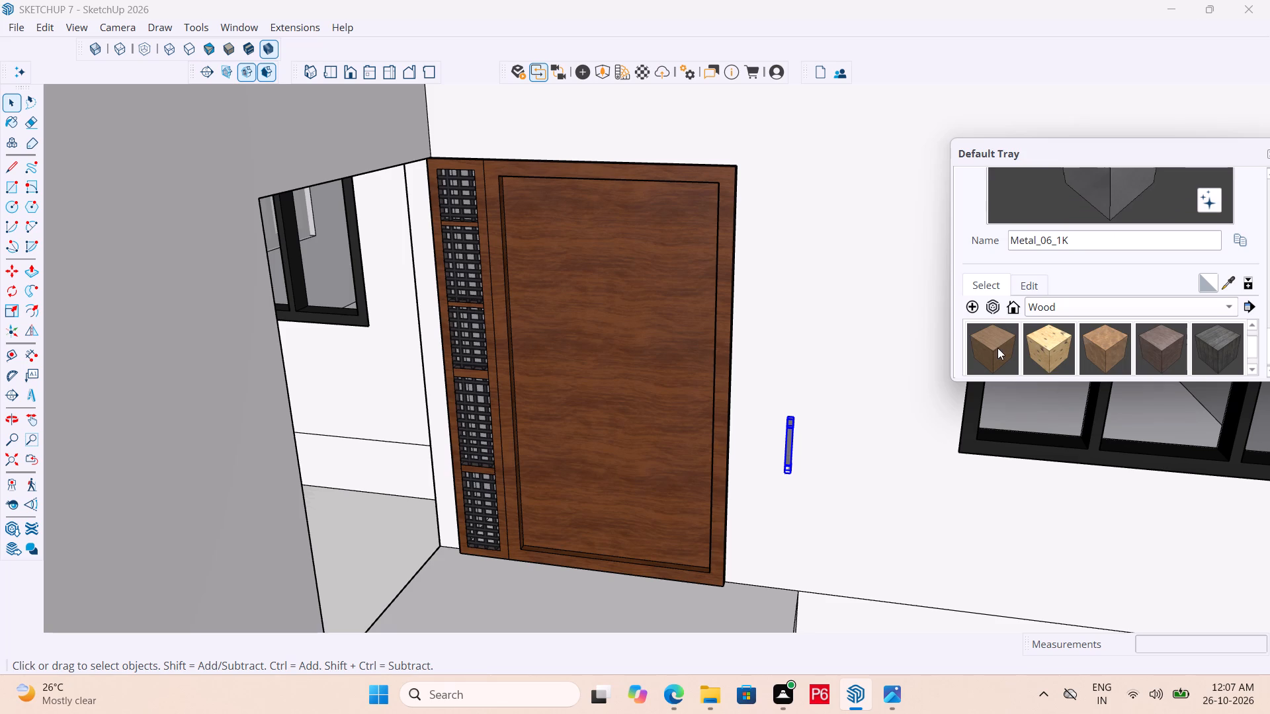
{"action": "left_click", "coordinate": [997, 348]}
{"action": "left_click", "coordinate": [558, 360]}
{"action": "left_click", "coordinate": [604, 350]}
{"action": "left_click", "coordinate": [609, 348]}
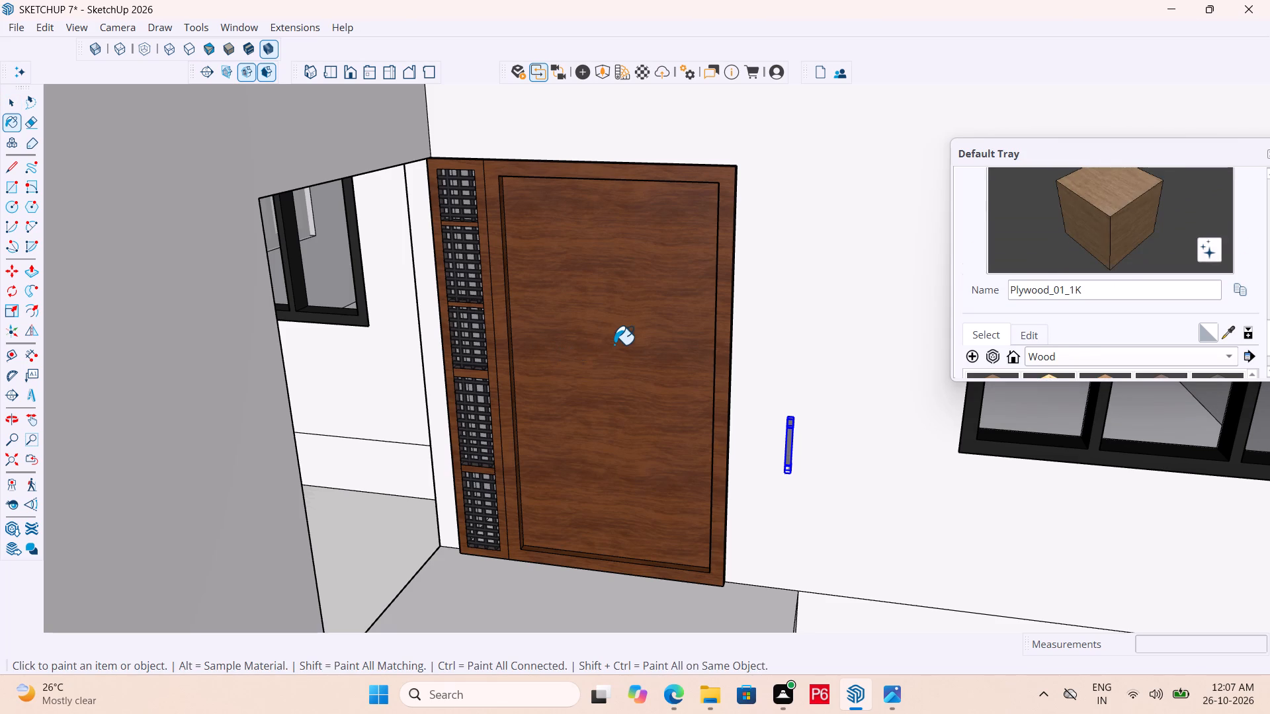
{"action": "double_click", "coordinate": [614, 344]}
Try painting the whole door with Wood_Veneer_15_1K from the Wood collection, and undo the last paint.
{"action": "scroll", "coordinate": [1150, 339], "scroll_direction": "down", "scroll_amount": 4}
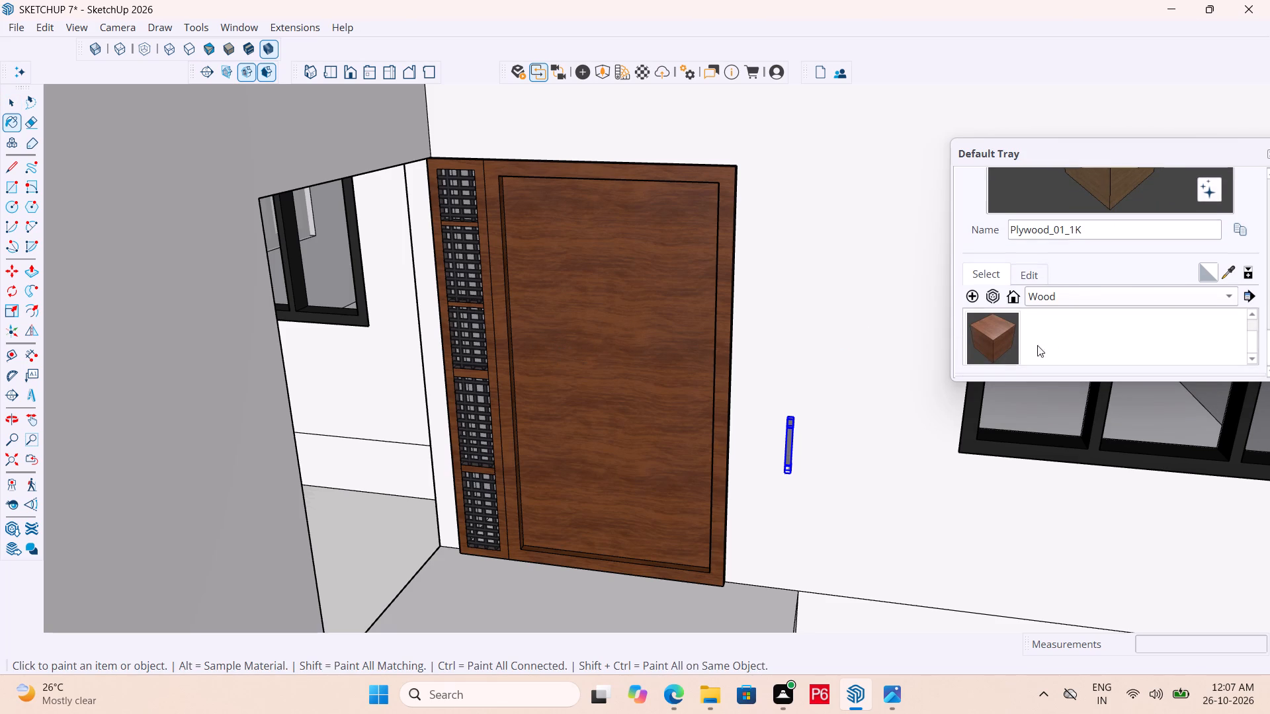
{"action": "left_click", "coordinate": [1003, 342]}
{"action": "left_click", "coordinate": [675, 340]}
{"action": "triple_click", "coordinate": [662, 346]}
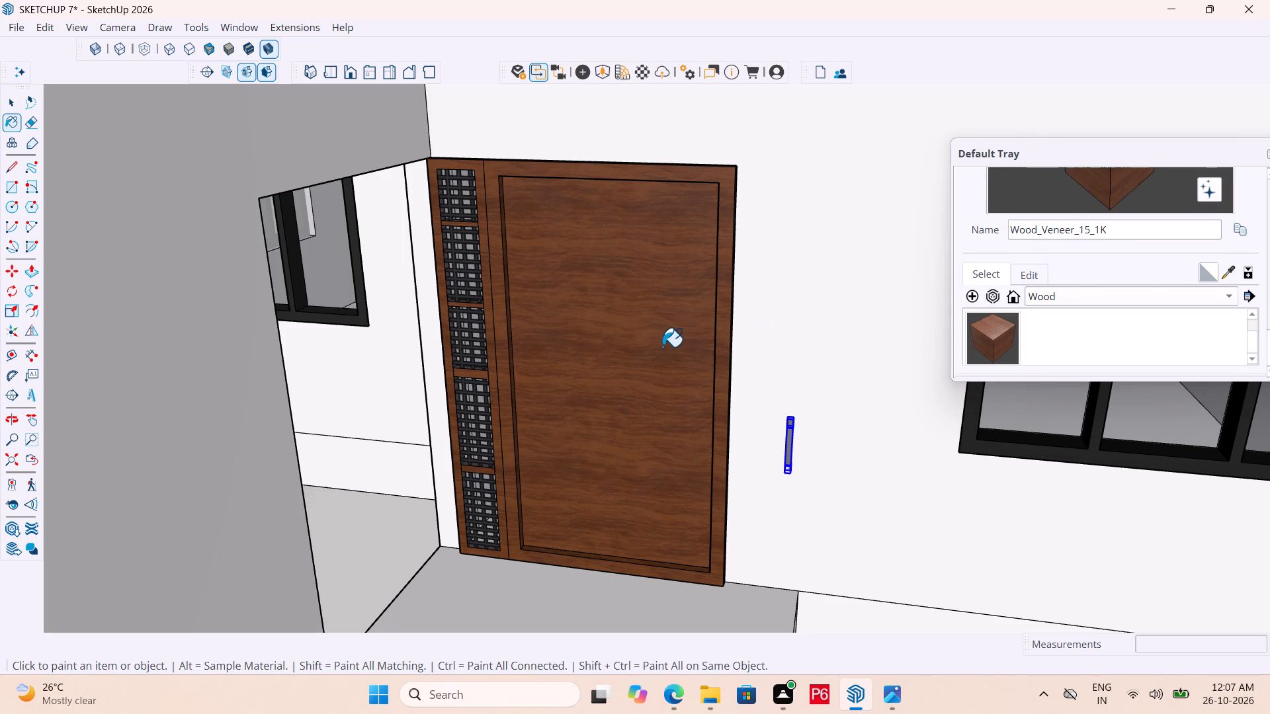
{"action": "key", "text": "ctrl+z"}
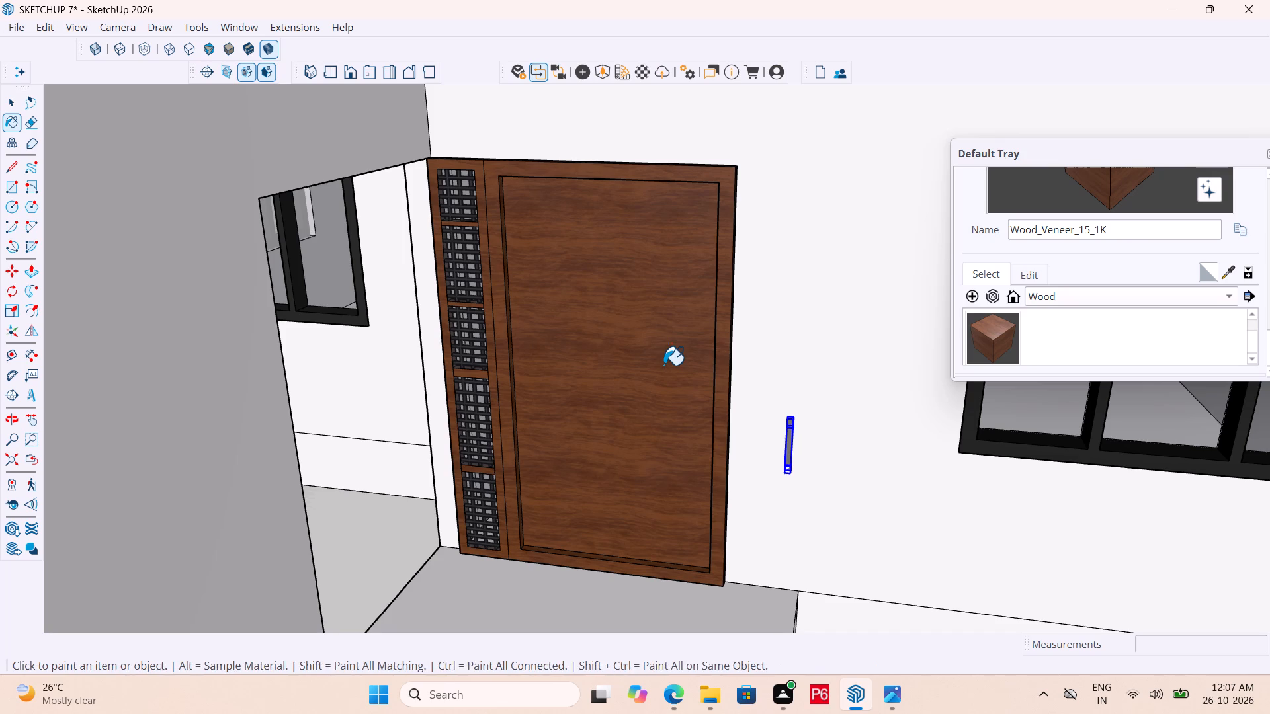
Open the door group and paint the large recessed door panel with Wood_Veneer_15_1K.
{"action": "key", "text": "space"}
{"action": "left_click", "coordinate": [665, 364]}
{"action": "double_click", "coordinate": [636, 356]}
{"action": "double_click", "coordinate": [603, 347]}
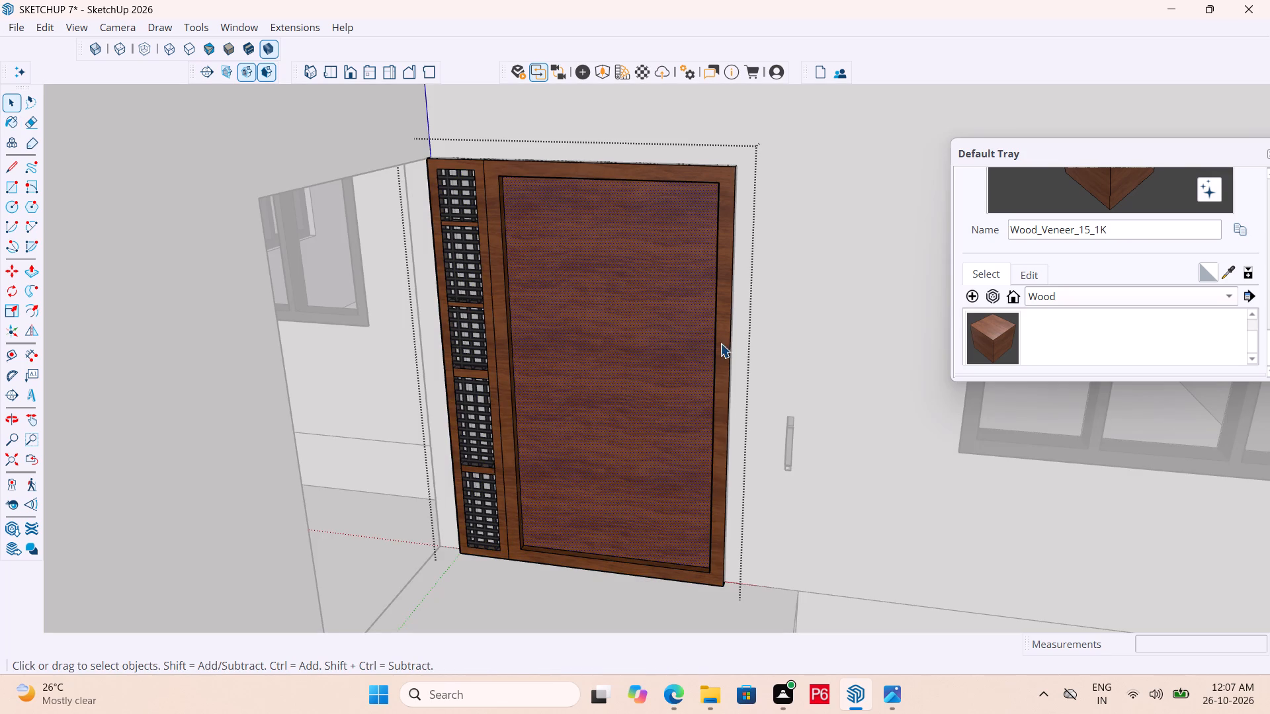
{"action": "left_click", "coordinate": [1011, 342]}
{"action": "left_click", "coordinate": [654, 329]}
{"action": "left_click", "coordinate": [638, 337]}
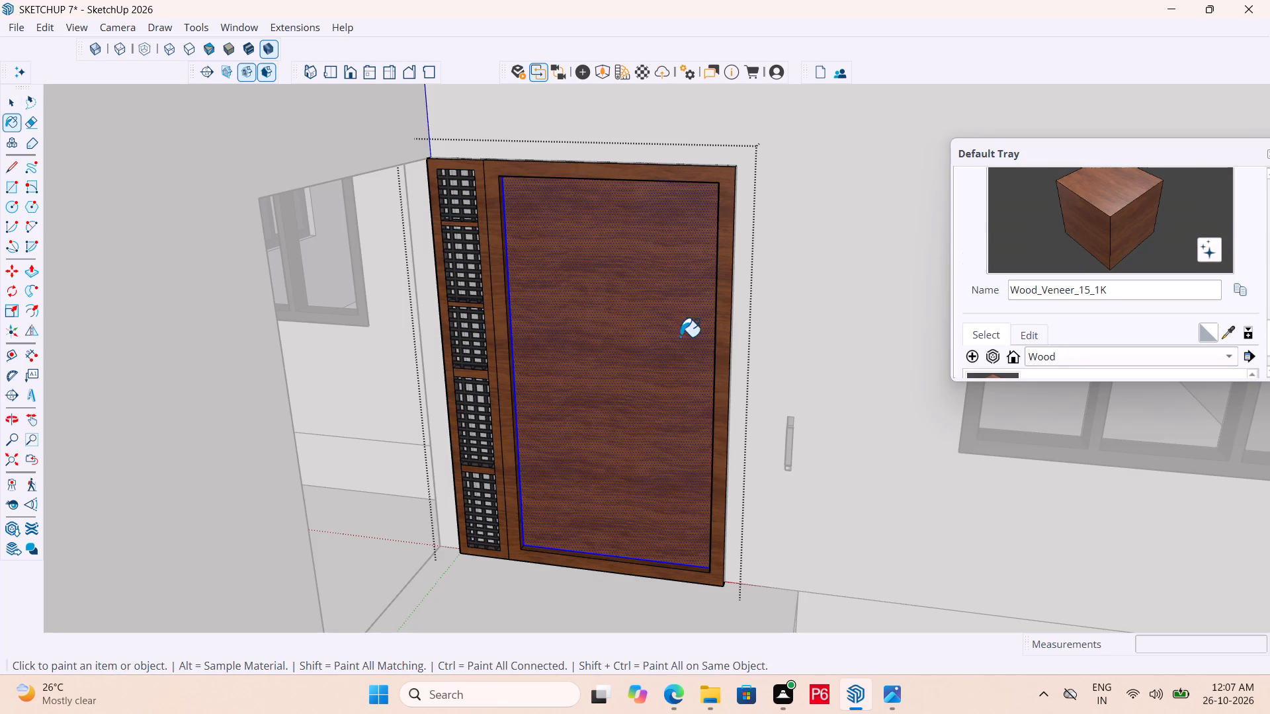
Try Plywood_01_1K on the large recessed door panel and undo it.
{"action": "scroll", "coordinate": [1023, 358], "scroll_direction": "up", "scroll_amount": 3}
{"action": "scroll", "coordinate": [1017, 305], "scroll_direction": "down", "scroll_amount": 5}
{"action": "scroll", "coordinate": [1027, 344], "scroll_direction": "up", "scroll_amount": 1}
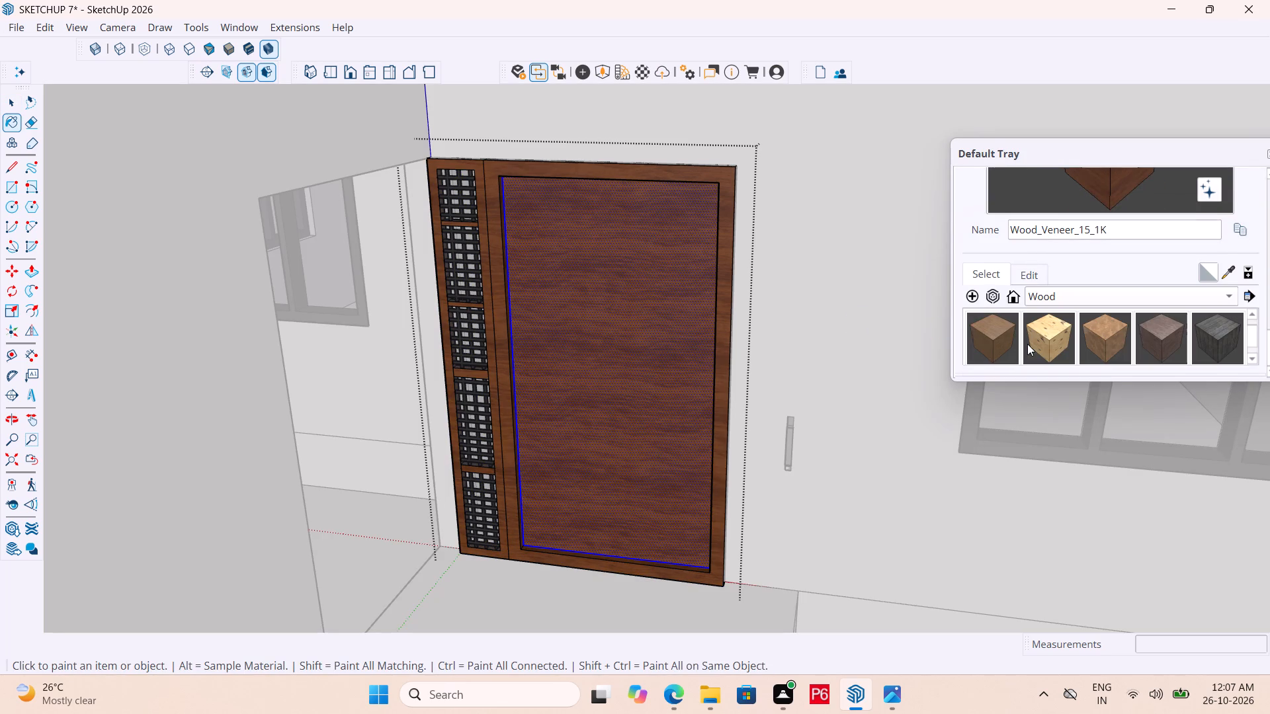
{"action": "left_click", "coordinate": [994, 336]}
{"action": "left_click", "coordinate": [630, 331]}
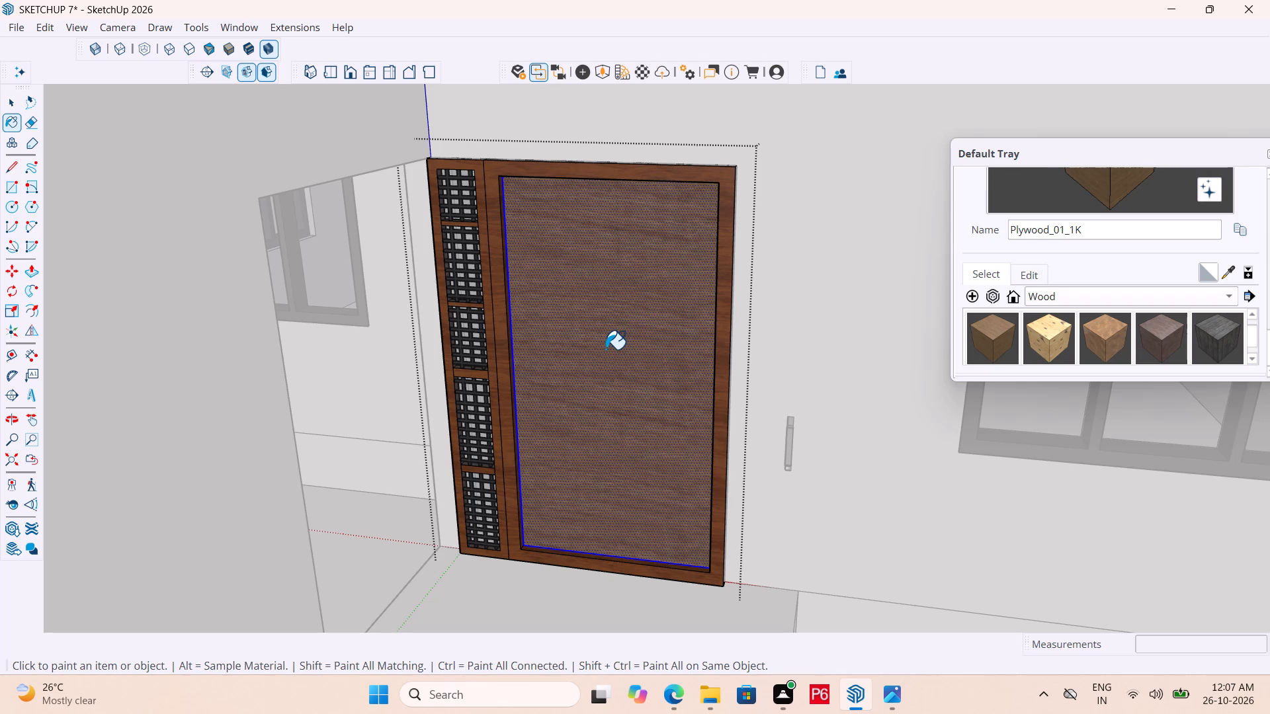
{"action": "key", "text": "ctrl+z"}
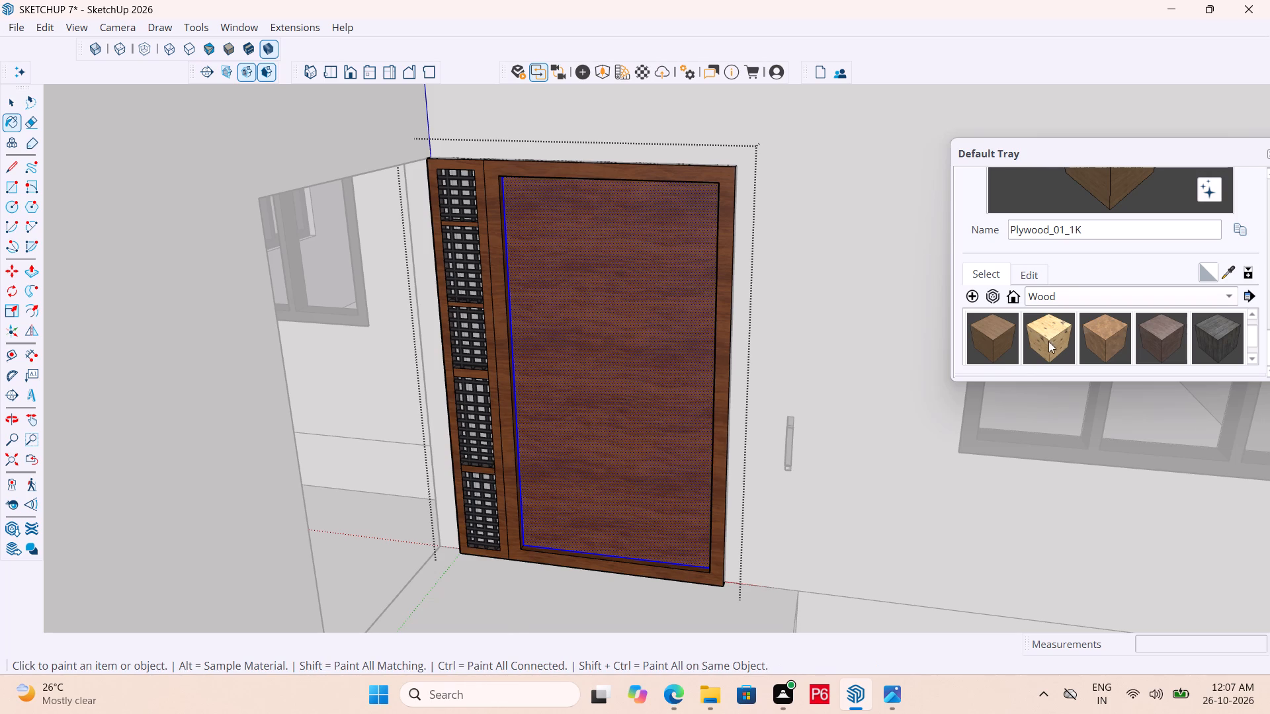
Repaint the large recessed door panel with Wood_Veneer_15_1K and close the door group.
{"action": "scroll", "coordinate": [1056, 338], "scroll_direction": "down", "scroll_amount": 2}
{"action": "left_click", "coordinate": [1000, 339]}
{"action": "left_click", "coordinate": [629, 353]}
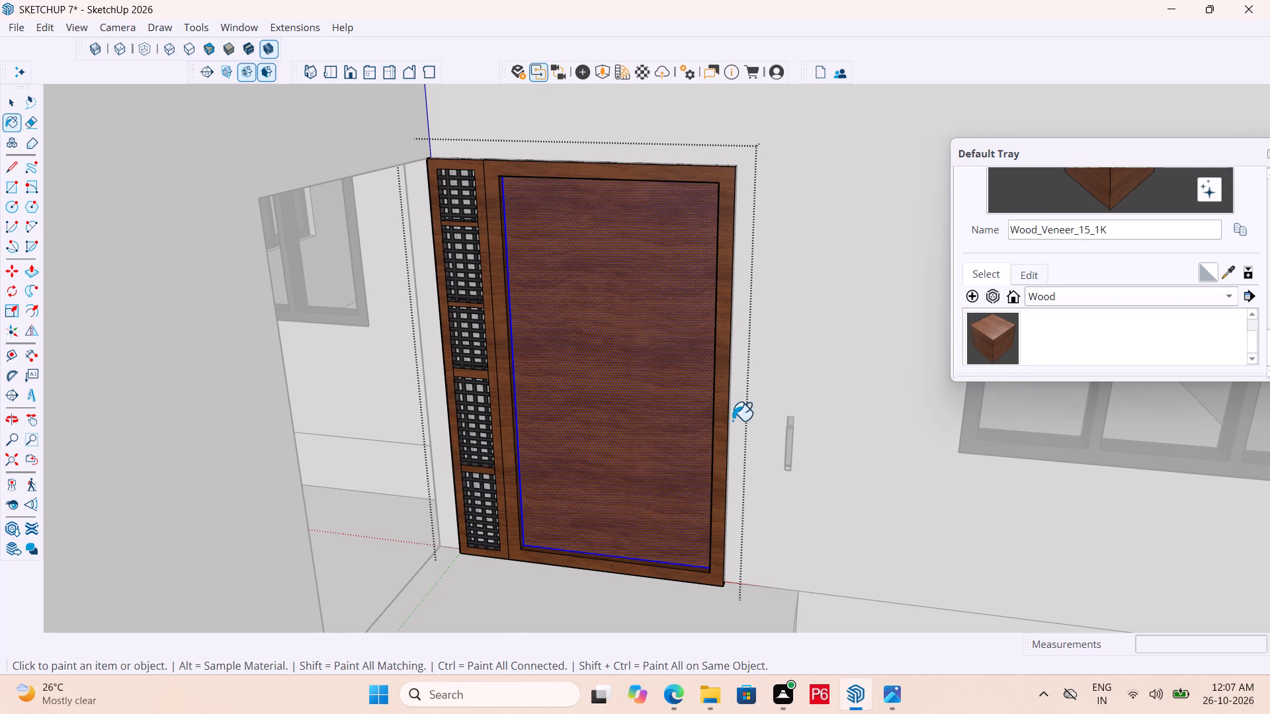
{"action": "key", "text": "space"}
{"action": "left_click", "coordinate": [759, 352]}
Reopen the door group and paint the top edge faces of the main door frame and the side panel with Wood_Veneer_15_1K.
{"action": "scroll", "coordinate": [617, 369], "scroll_direction": "up", "scroll_amount": 5}
{"action": "left_click", "coordinate": [568, 339]}
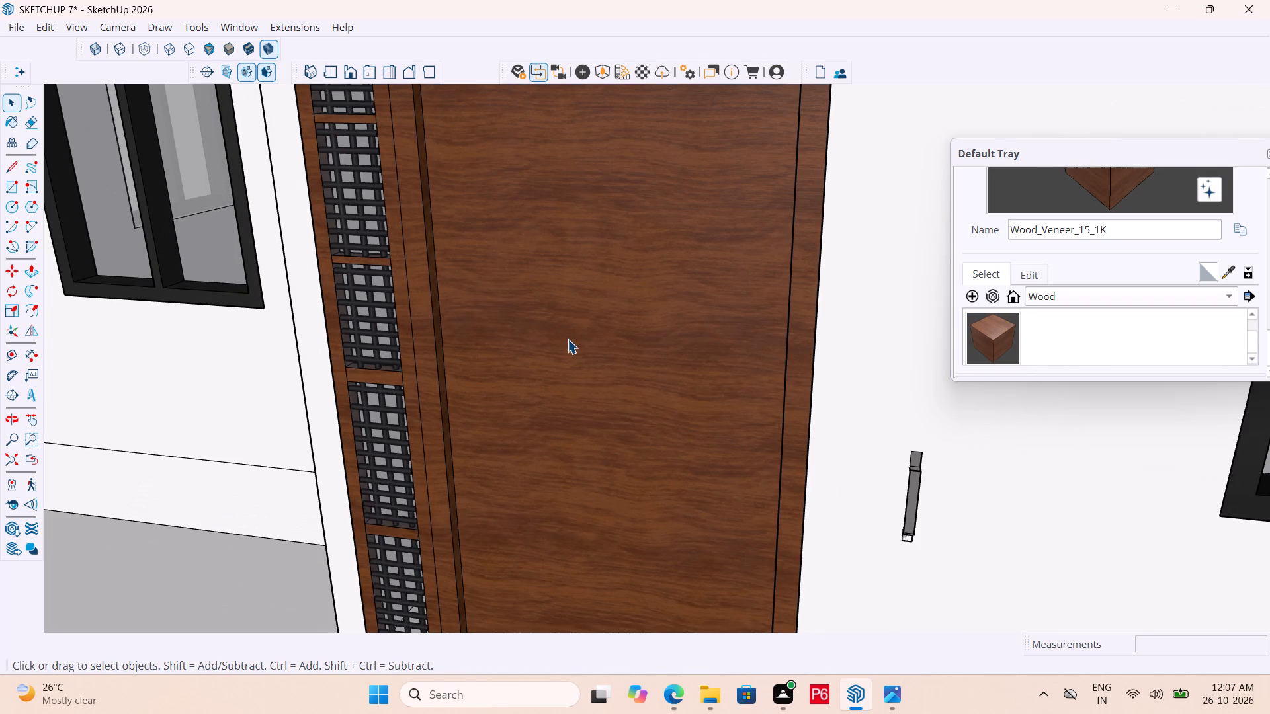
{"action": "double_click", "coordinate": [567, 337]}
{"action": "scroll", "coordinate": [631, 278], "scroll_direction": "down", "scroll_amount": 4}
{"action": "left_click", "coordinate": [576, 302]}
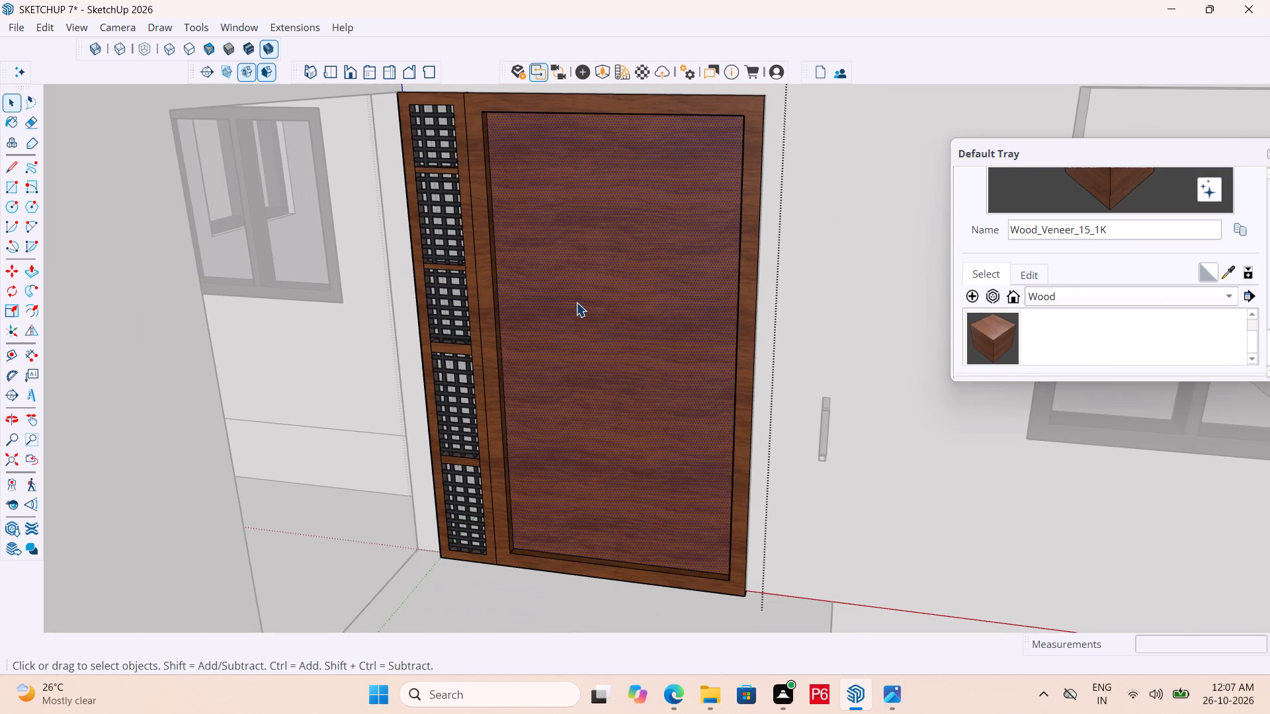
{"action": "middle_click_drag", "start_coordinate": [647, 251], "coordinate": [670, 249]}
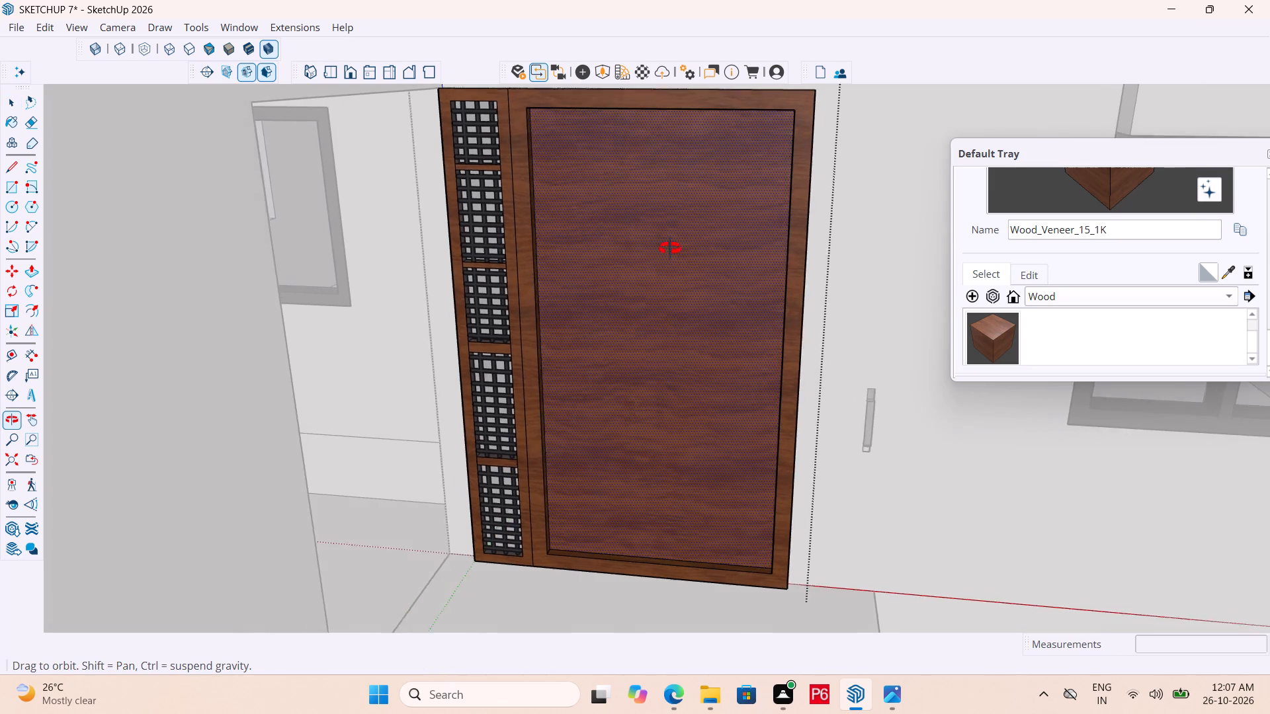
{"action": "middle_click_drag", "start_coordinate": [670, 249], "coordinate": [634, 274]}
{"action": "middle_click_drag", "start_coordinate": [634, 279], "coordinate": [629, 316]}
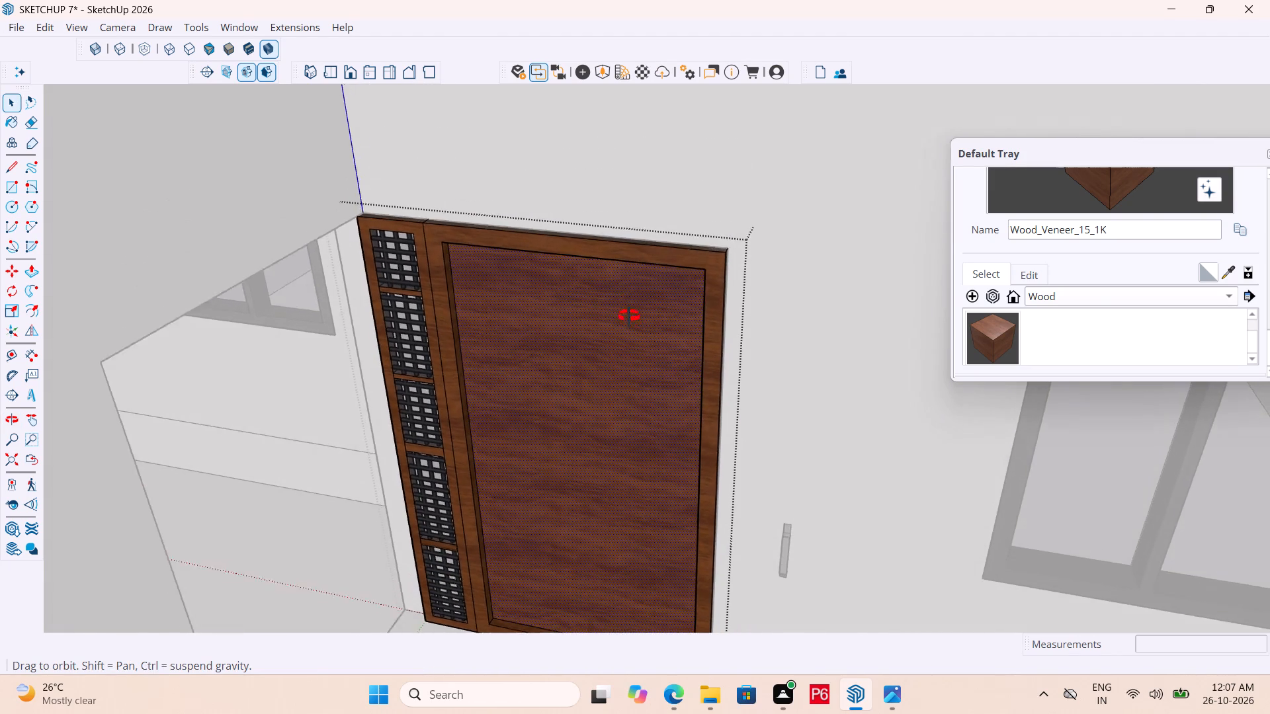
{"action": "middle_click_drag", "start_coordinate": [629, 316], "coordinate": [628, 376]}
{"action": "scroll", "coordinate": [599, 426], "scroll_direction": "up", "scroll_amount": 4}
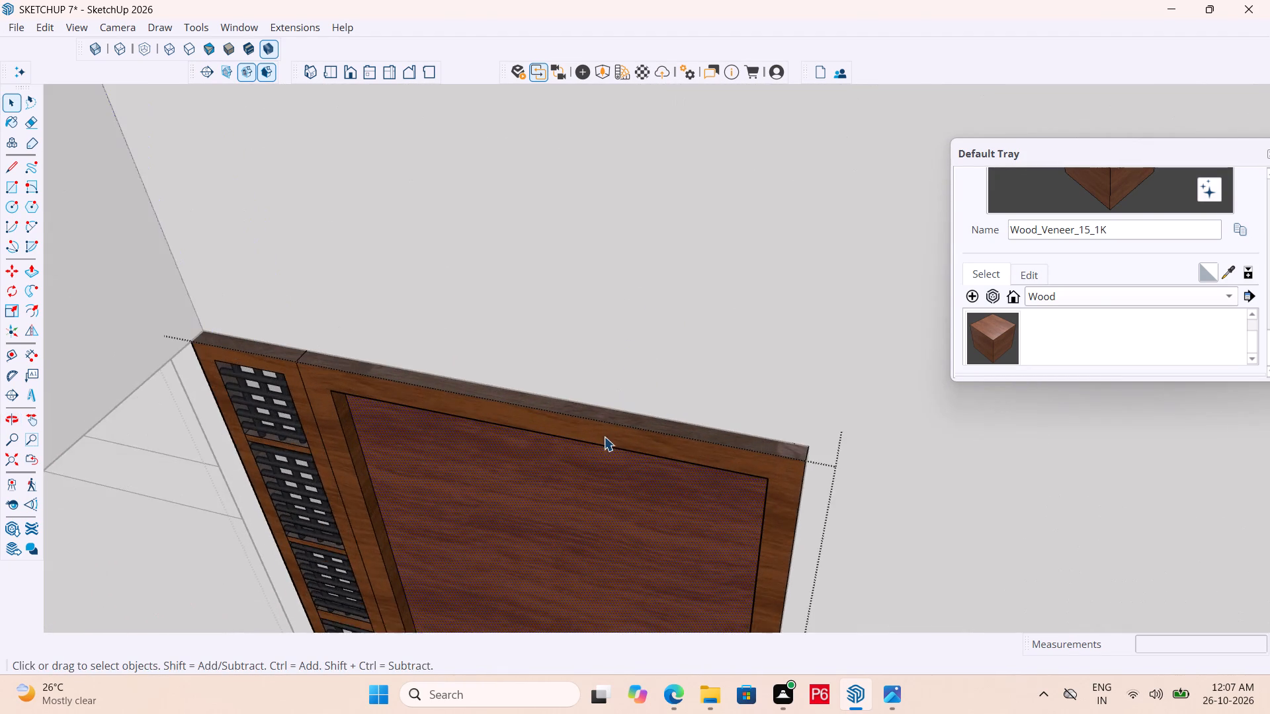
{"action": "scroll", "coordinate": [604, 436], "scroll_direction": "up", "scroll_amount": 6}
{"action": "left_click", "coordinate": [995, 338]}
{"action": "left_click", "coordinate": [863, 458]}
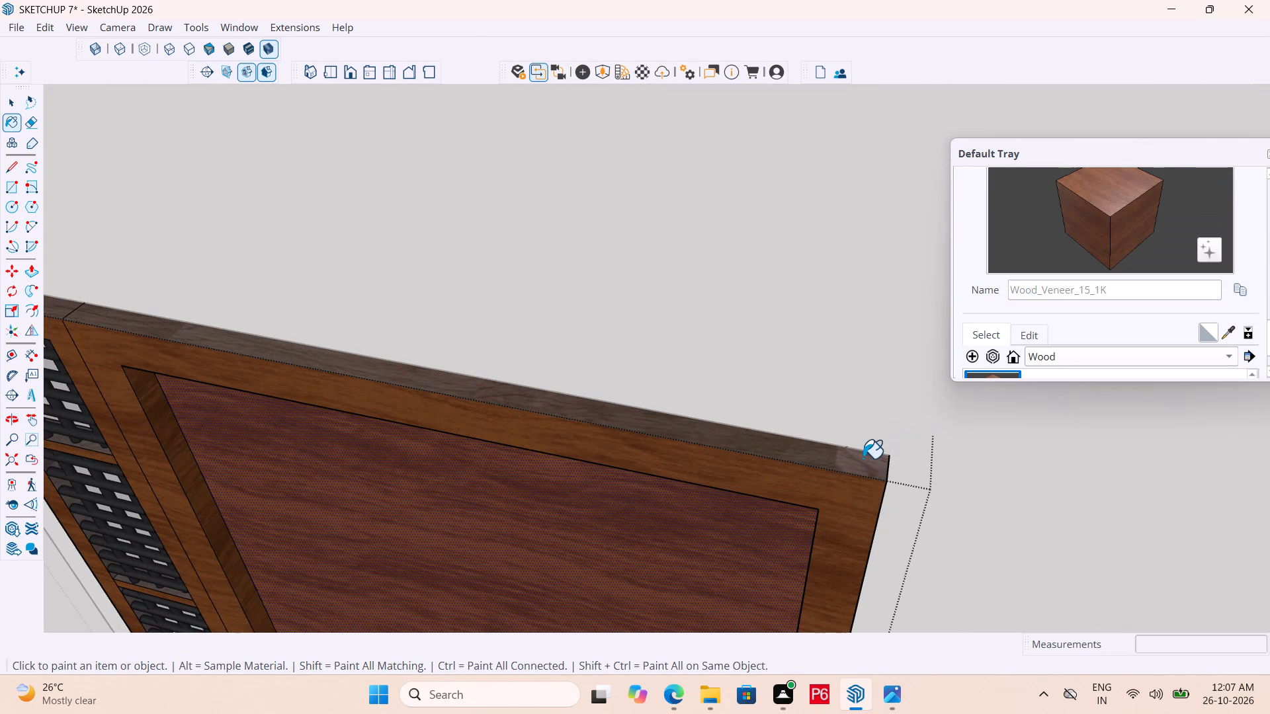
{"action": "scroll", "coordinate": [952, 465], "scroll_direction": "down", "scroll_amount": 6}
{"action": "scroll", "coordinate": [384, 366], "scroll_direction": "up", "scroll_amount": 6}
{"action": "double_click", "coordinate": [369, 375]}
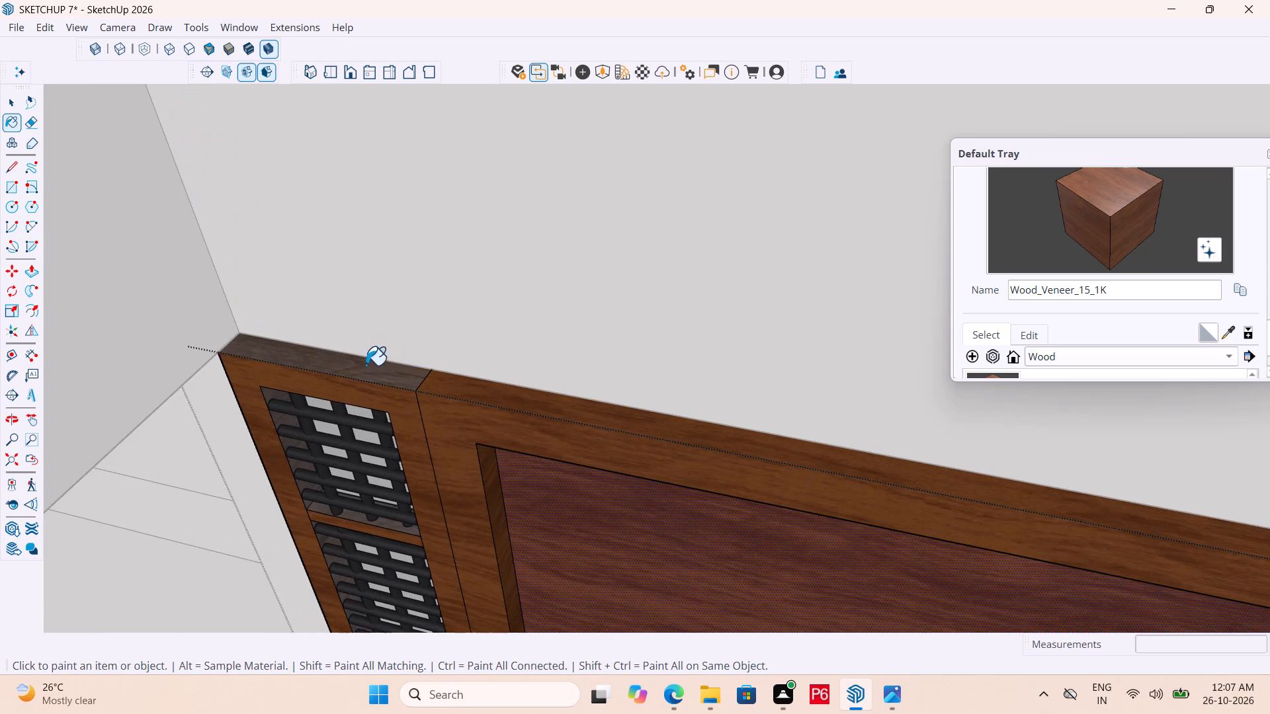
Paint the door frame's outer vertical edge face, on the side facing the front window, with Wood_Veneer_15_1K.
{"action": "scroll", "coordinate": [374, 333], "scroll_direction": "down", "scroll_amount": 13}
{"action": "scroll", "coordinate": [487, 321], "scroll_direction": "down", "scroll_amount": 6}
{"action": "middle_click_drag", "start_coordinate": [444, 389], "coordinate": [314, 371]}
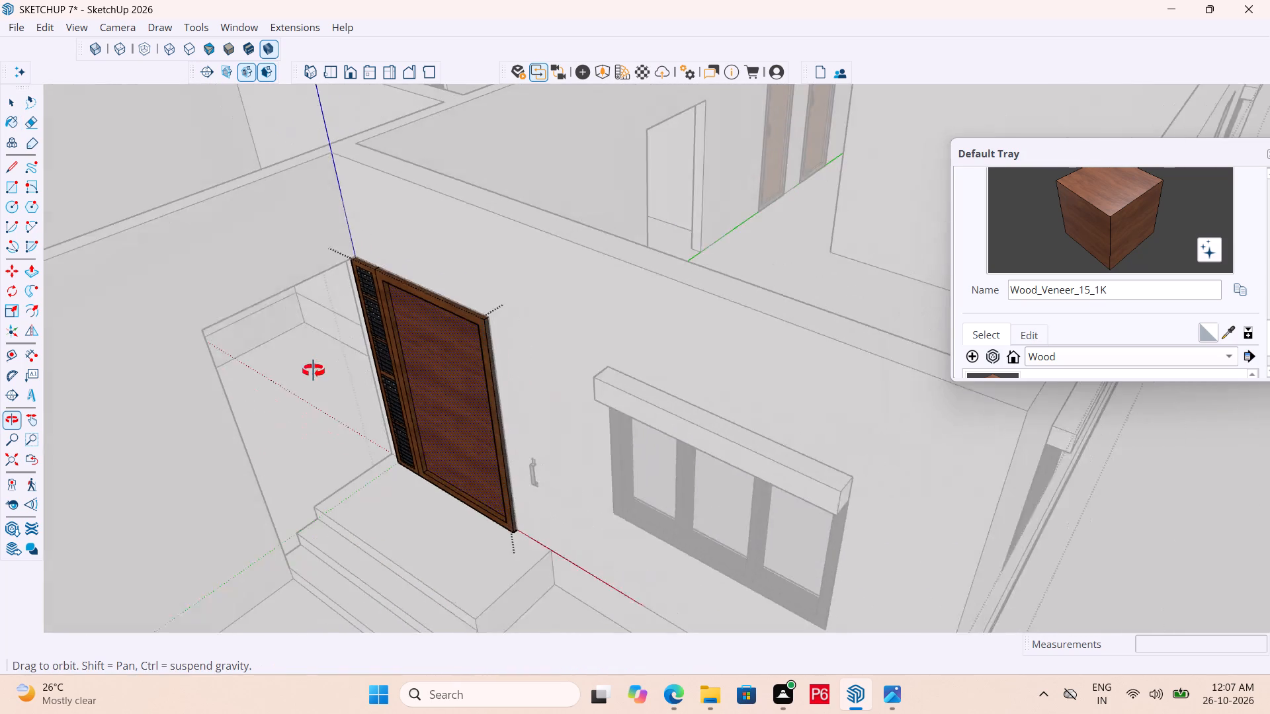
{"action": "middle_click_drag", "start_coordinate": [314, 371], "coordinate": [311, 371]}
{"action": "scroll", "coordinate": [548, 392], "scroll_direction": "up", "scroll_amount": 17}
{"action": "left_click", "coordinate": [479, 337]}
{"action": "scroll", "coordinate": [597, 248], "scroll_direction": "down", "scroll_amount": 6}
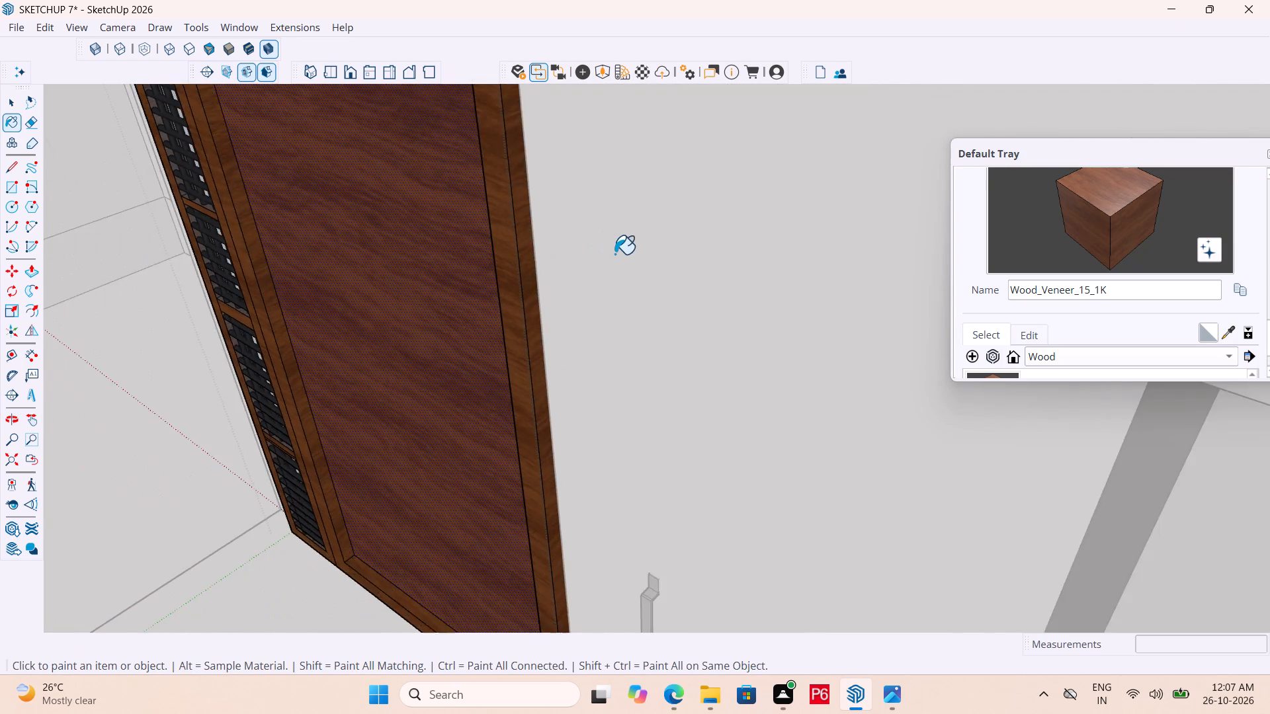
Paint the door's outer vertical edge face beside the grilled openings with Wood_Veneer_15_1K and save the model.
{"action": "scroll", "coordinate": [631, 261], "scroll_direction": "down", "scroll_amount": 12}
{"action": "middle_click_drag", "start_coordinate": [478, 394], "coordinate": [722, 415]}
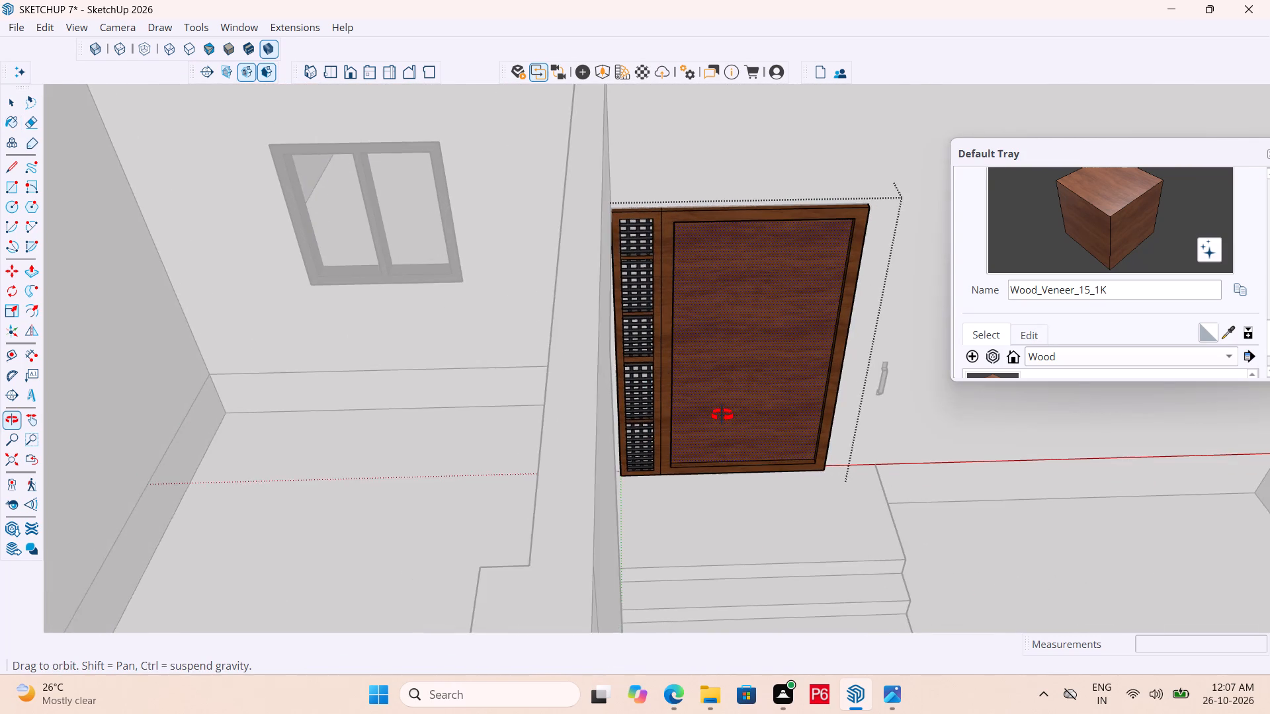
{"action": "middle_click_drag", "start_coordinate": [722, 415], "coordinate": [723, 416]}
{"action": "middle_click_drag", "start_coordinate": [725, 416], "coordinate": [896, 397]}
{"action": "scroll", "coordinate": [715, 362], "scroll_direction": "up", "scroll_amount": 14}
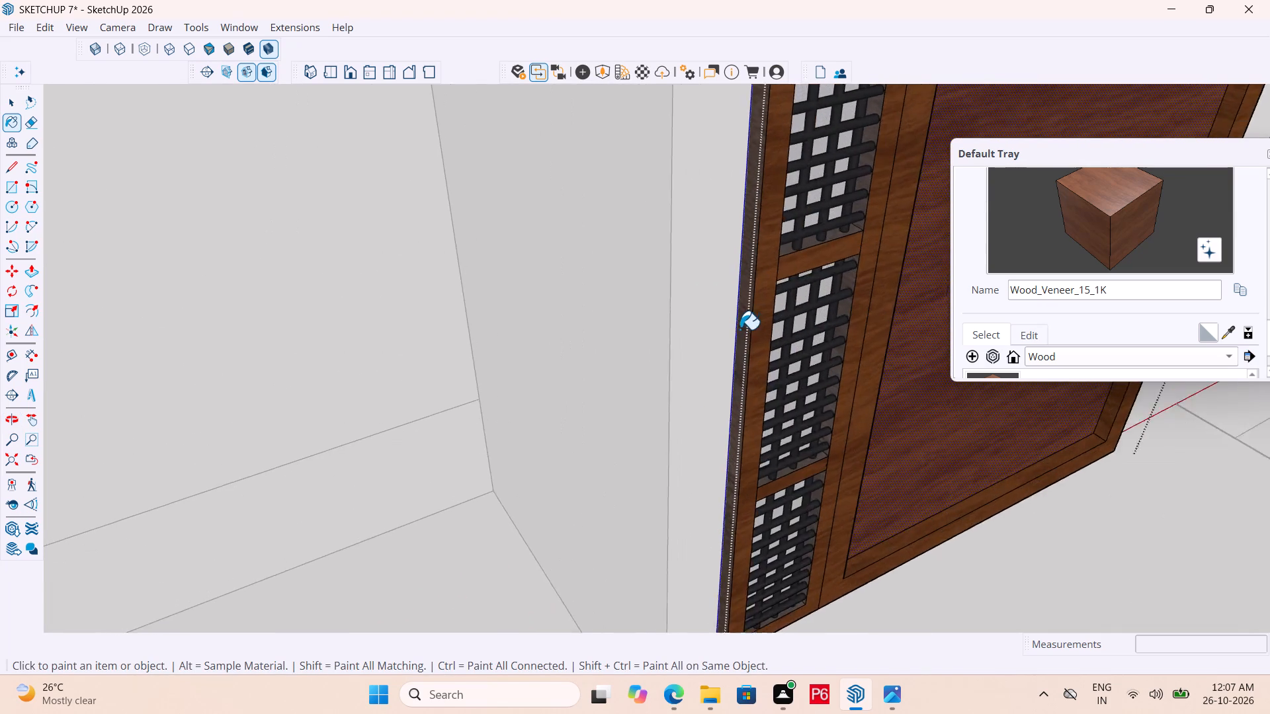
{"action": "scroll", "coordinate": [740, 329], "scroll_direction": "up", "scroll_amount": 2}
{"action": "left_click", "coordinate": [745, 313]}
{"action": "scroll", "coordinate": [541, 388], "scroll_direction": "down", "scroll_amount": 6}
{"action": "scroll", "coordinate": [479, 395], "scroll_direction": "down", "scroll_amount": 6}
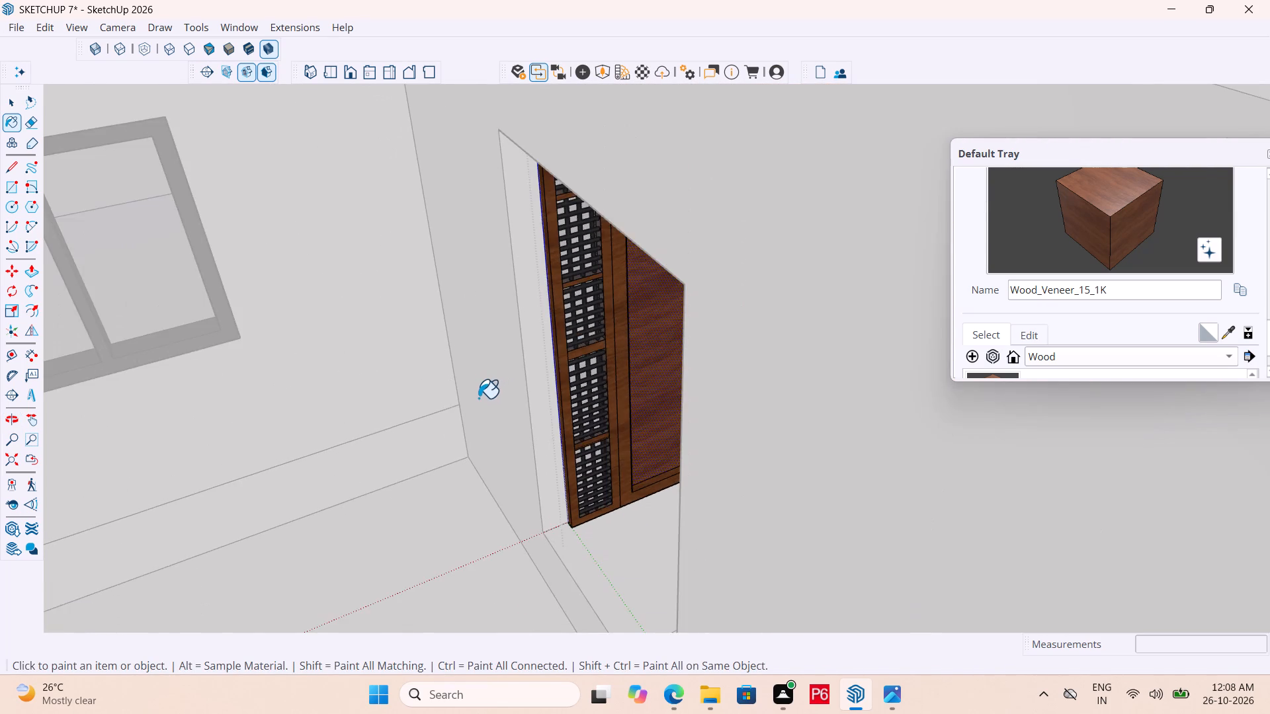
{"action": "scroll", "coordinate": [529, 394], "scroll_direction": "down", "scroll_amount": 7}
{"action": "middle_click_drag", "start_coordinate": [775, 395], "coordinate": [453, 403]}
{"action": "key", "text": "ctrl+s"}
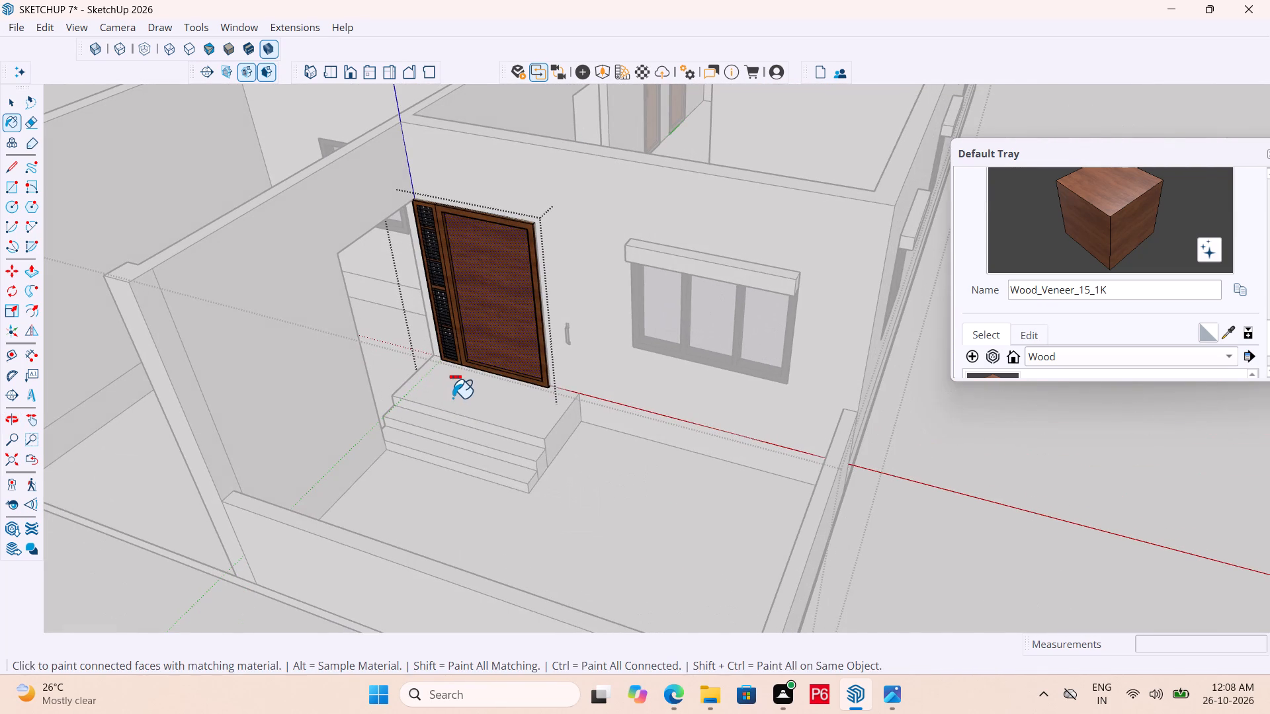
{"action": "key", "text": "ctrl+s"}
Paint the back face of the large door panel, on the interior side, with Wood_Veneer_15_1K.
{"action": "scroll", "coordinate": [476, 330], "scroll_direction": "up", "scroll_amount": 5}
{"action": "middle_click_drag", "start_coordinate": [505, 326], "coordinate": [584, 311]}
{"action": "scroll", "coordinate": [517, 473], "scroll_direction": "down", "scroll_amount": 3}
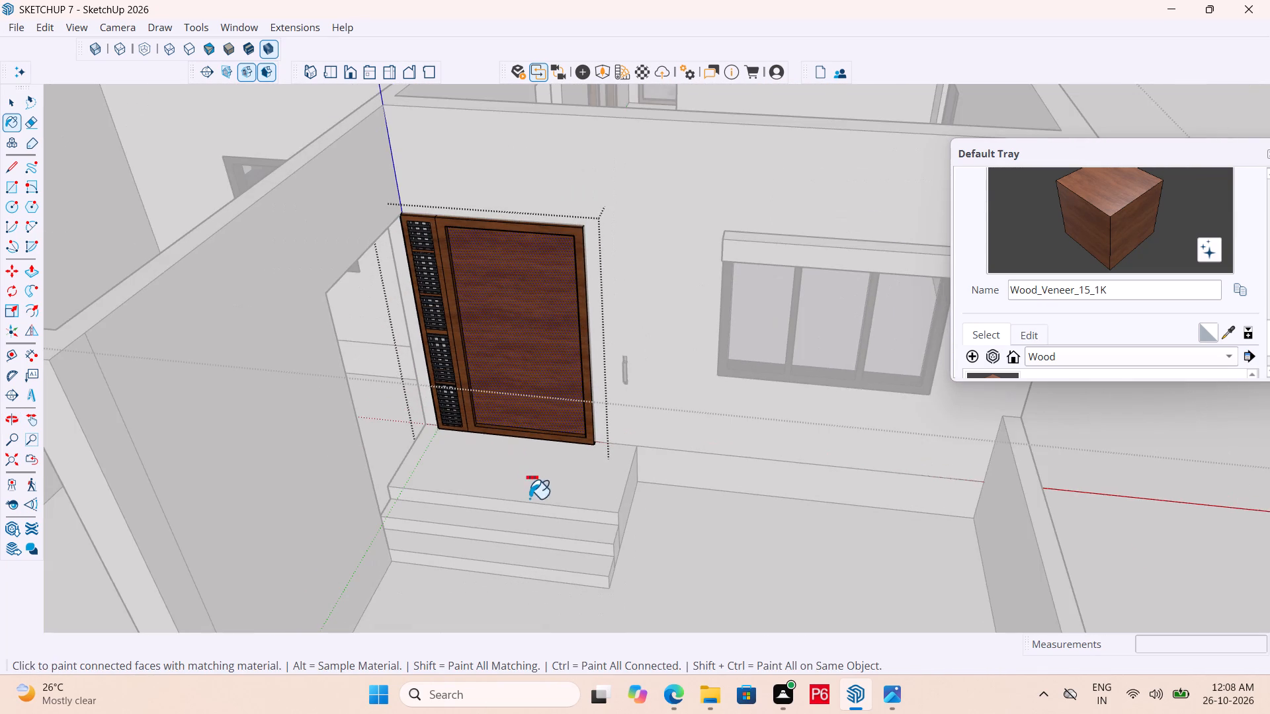
{"action": "middle_click_drag", "start_coordinate": [469, 291], "coordinate": [486, 246]}
{"action": "scroll", "coordinate": [498, 200], "scroll_direction": "up", "scroll_amount": 4}
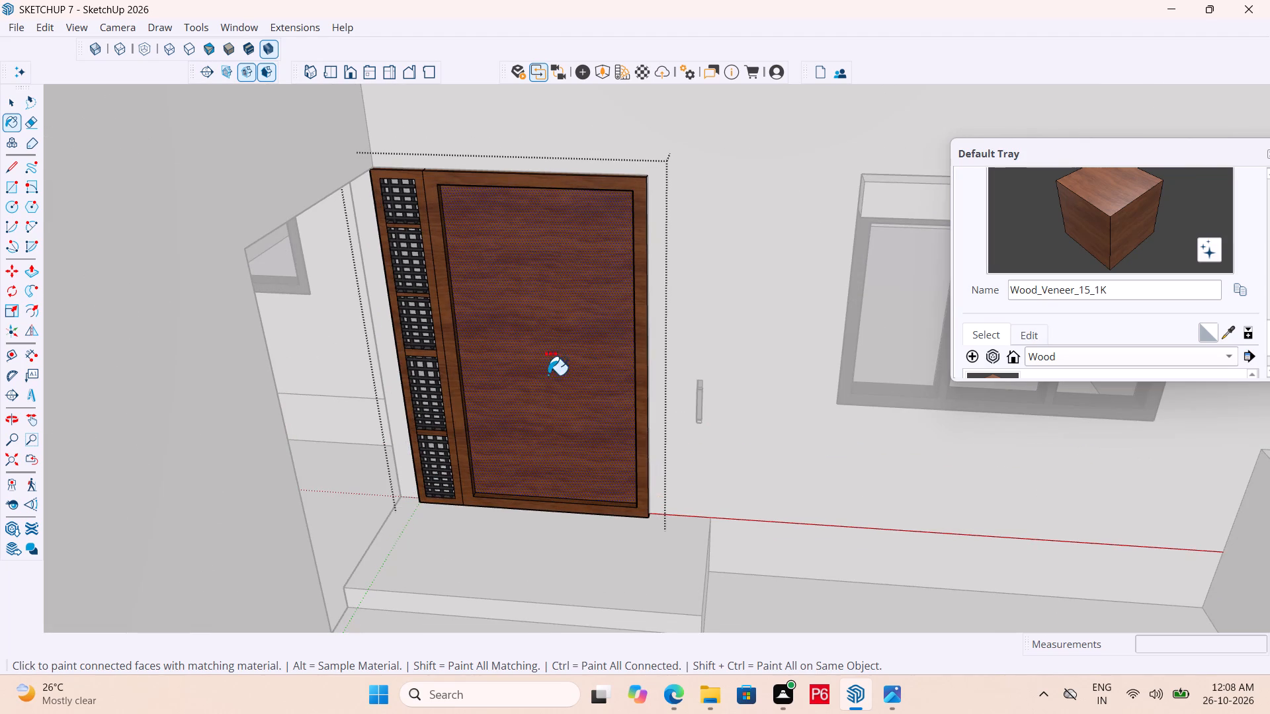
{"action": "key", "text": "space"}
{"action": "double_click", "coordinate": [588, 371]}
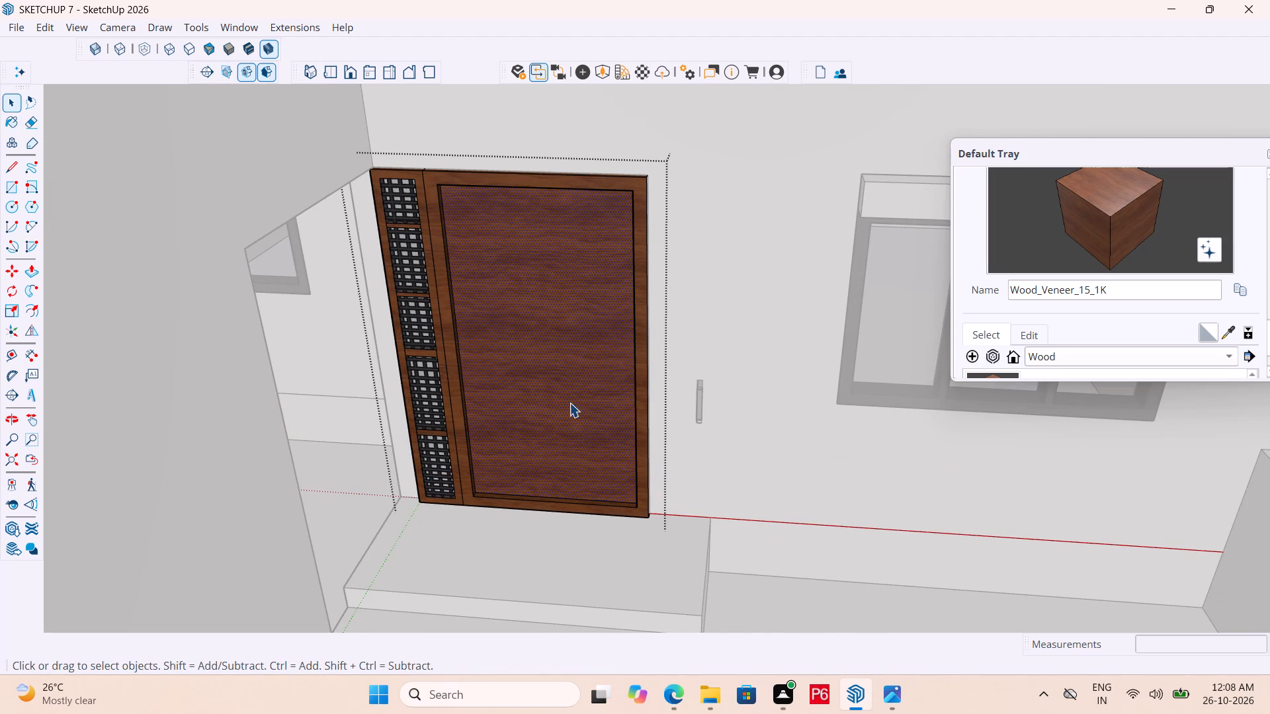
{"action": "middle_click_drag", "start_coordinate": [570, 403], "coordinate": [624, 316]}
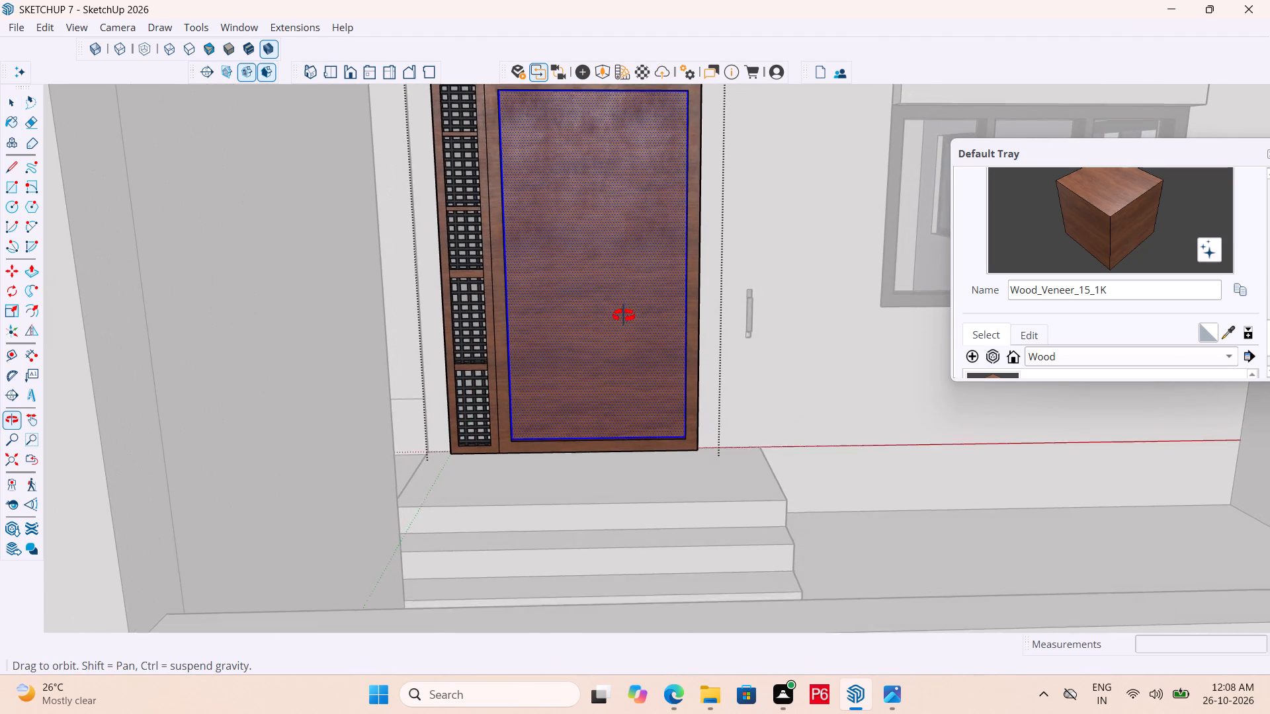
{"action": "middle_click_drag", "start_coordinate": [624, 316], "coordinate": [602, 382]}
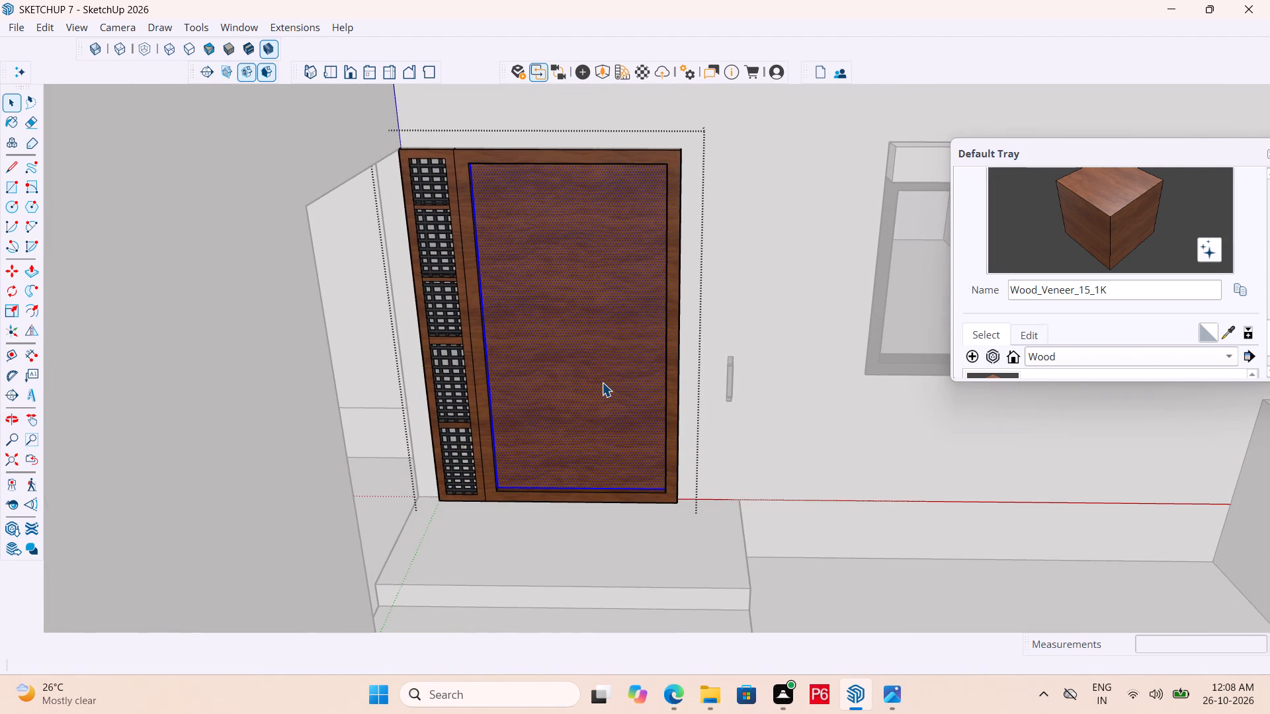
{"action": "scroll", "coordinate": [591, 363], "scroll_direction": "up", "scroll_amount": 3}
{"action": "scroll", "coordinate": [570, 522], "scroll_direction": "down", "scroll_amount": 5}
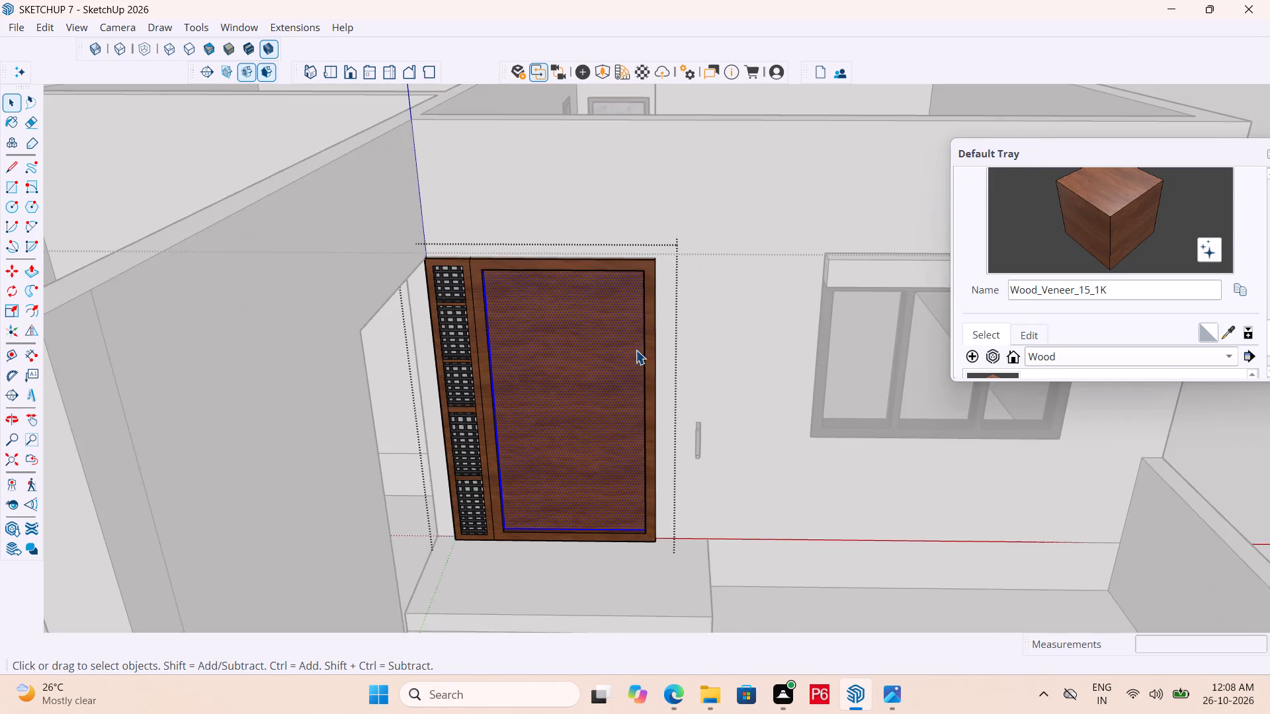
{"action": "middle_click_drag", "start_coordinate": [658, 352], "coordinate": [0, 498]}
{"action": "scroll", "coordinate": [440, 174], "scroll_direction": "up", "scroll_amount": 10}
{"action": "middle_click_drag", "start_coordinate": [512, 256], "coordinate": [321, 282]}
{"action": "scroll", "coordinate": [533, 473], "scroll_direction": "down", "scroll_amount": 6}
{"action": "middle_click_drag", "start_coordinate": [468, 209], "coordinate": [399, 88]}
{"action": "scroll", "coordinate": [420, 139], "scroll_direction": "up", "scroll_amount": 4}
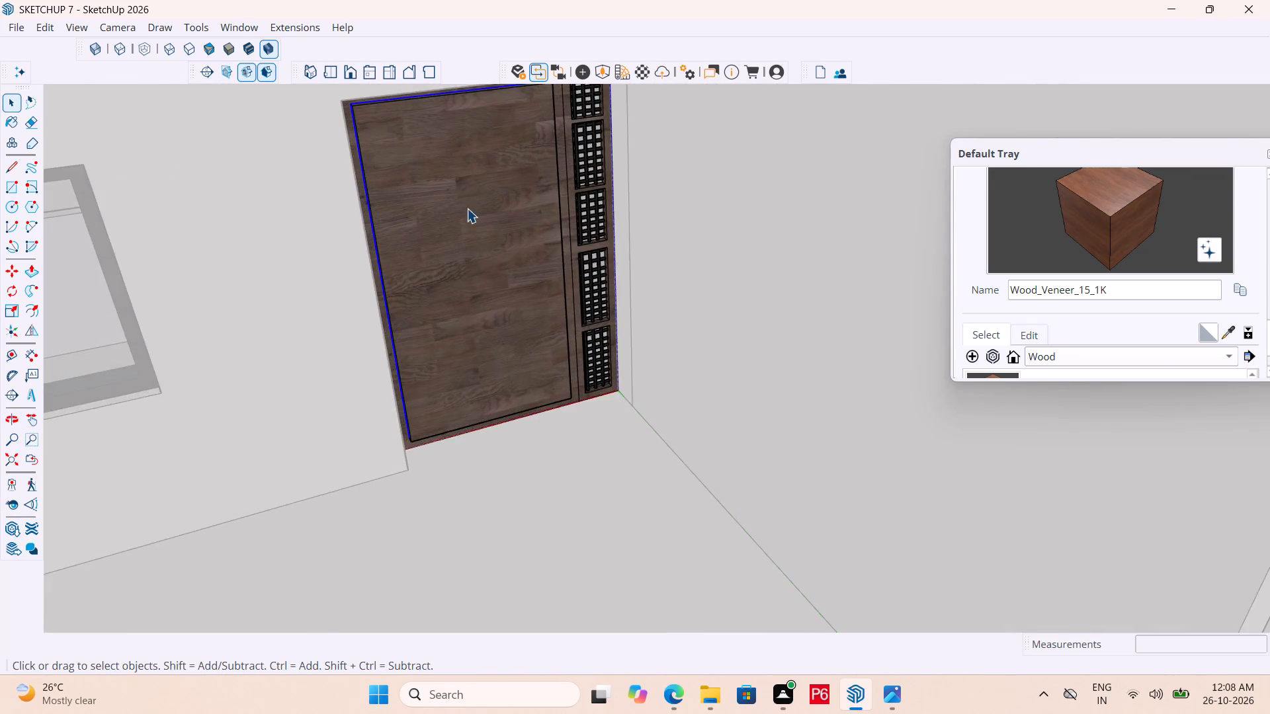
{"action": "scroll", "coordinate": [467, 208], "scroll_direction": "up", "scroll_amount": 5}
{"action": "scroll", "coordinate": [1053, 344], "scroll_direction": "down", "scroll_amount": 3}
{"action": "left_click_drag", "start_coordinate": [992, 338], "coordinate": [987, 333]}
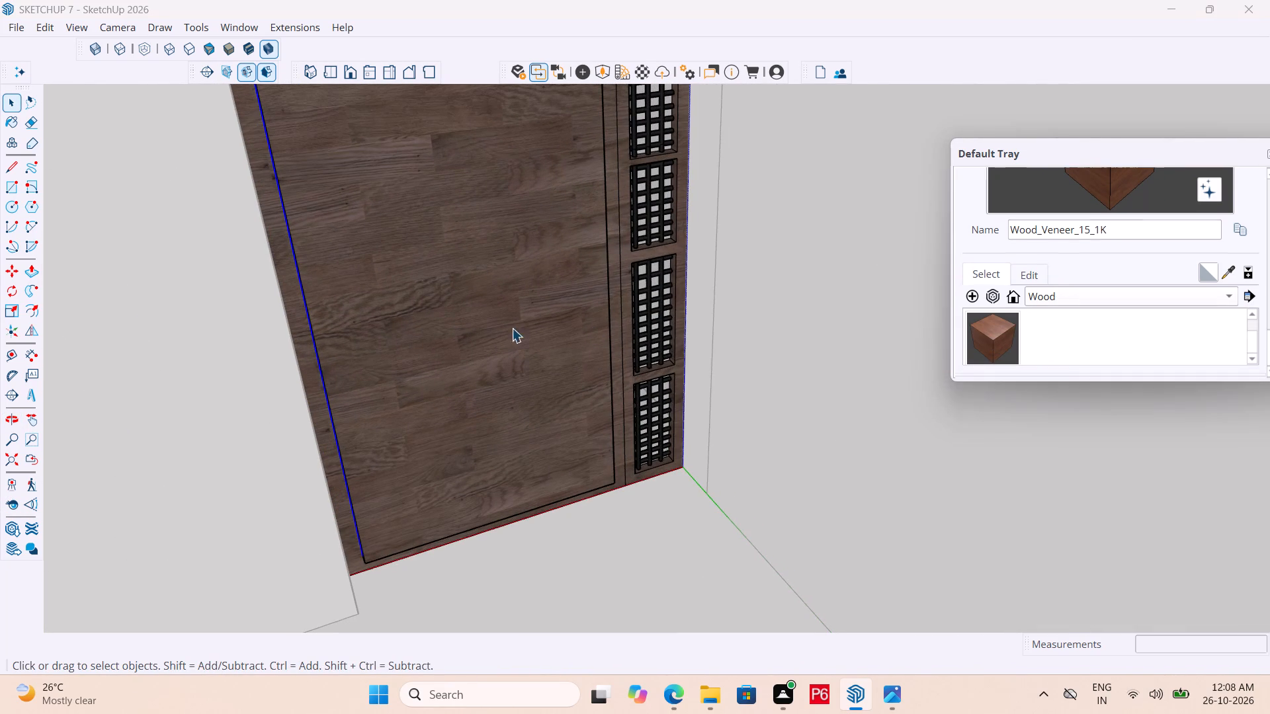
{"action": "left_click", "coordinate": [466, 327]}
{"action": "left_click", "coordinate": [991, 335]}
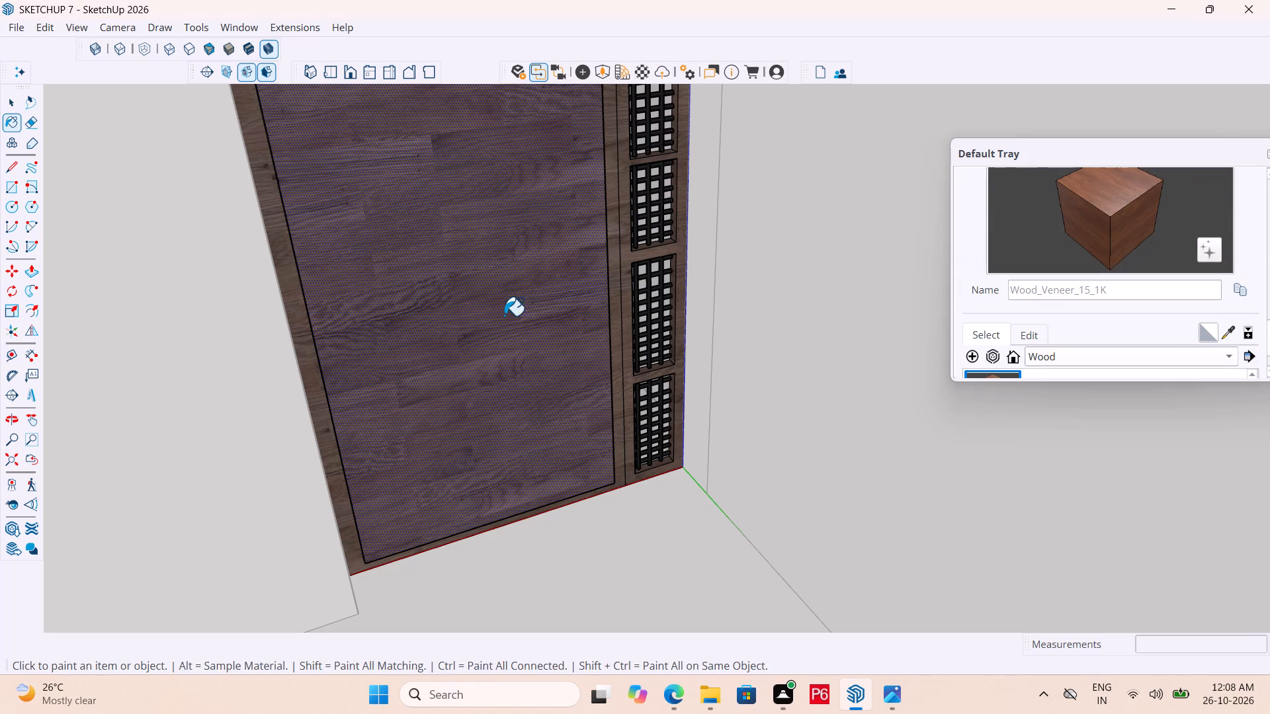
{"action": "left_click", "coordinate": [491, 313]}
Paint the interior faces of the main door frame and the grilled side panel with Wood_Veneer_15_1K and save the model.
{"action": "scroll", "coordinate": [339, 392], "scroll_direction": "up", "scroll_amount": 5}
{"action": "left_click_drag", "start_coordinate": [301, 394], "coordinate": [301, 387]}
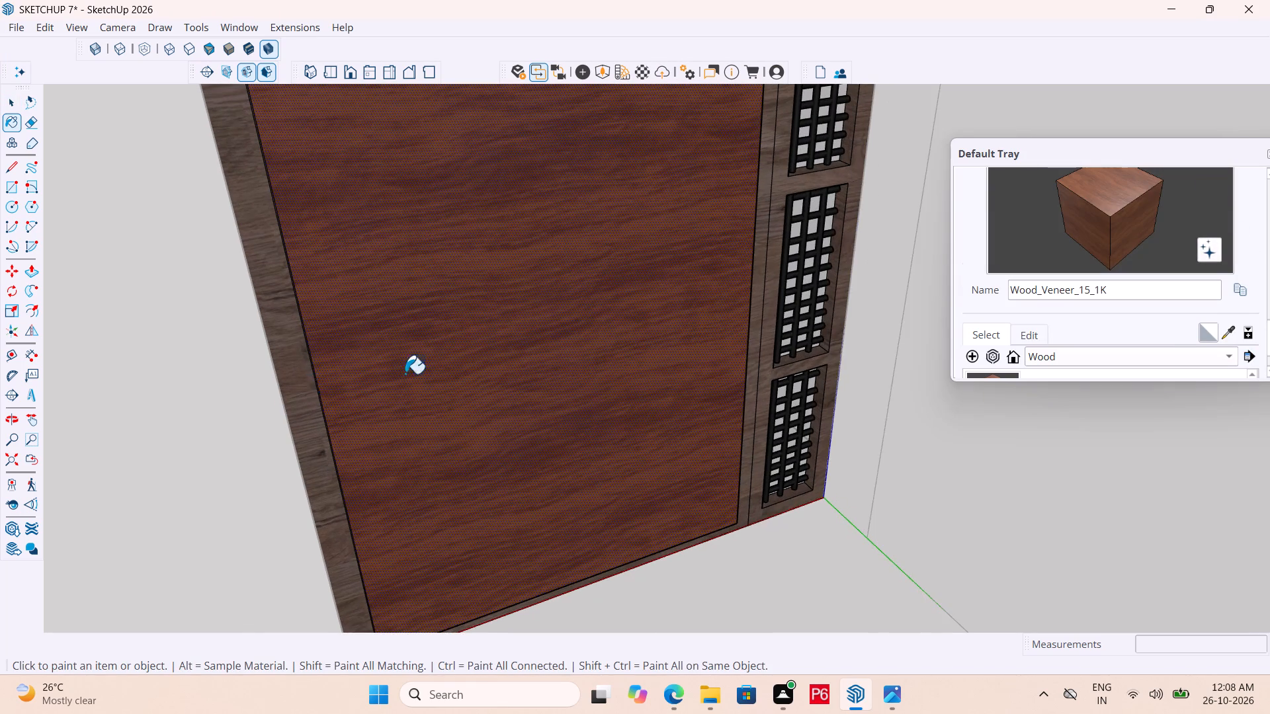
{"action": "middle_click_drag", "start_coordinate": [405, 374], "coordinate": [310, 379]}
{"action": "middle_click_drag", "start_coordinate": [679, 367], "coordinate": [673, 362]}
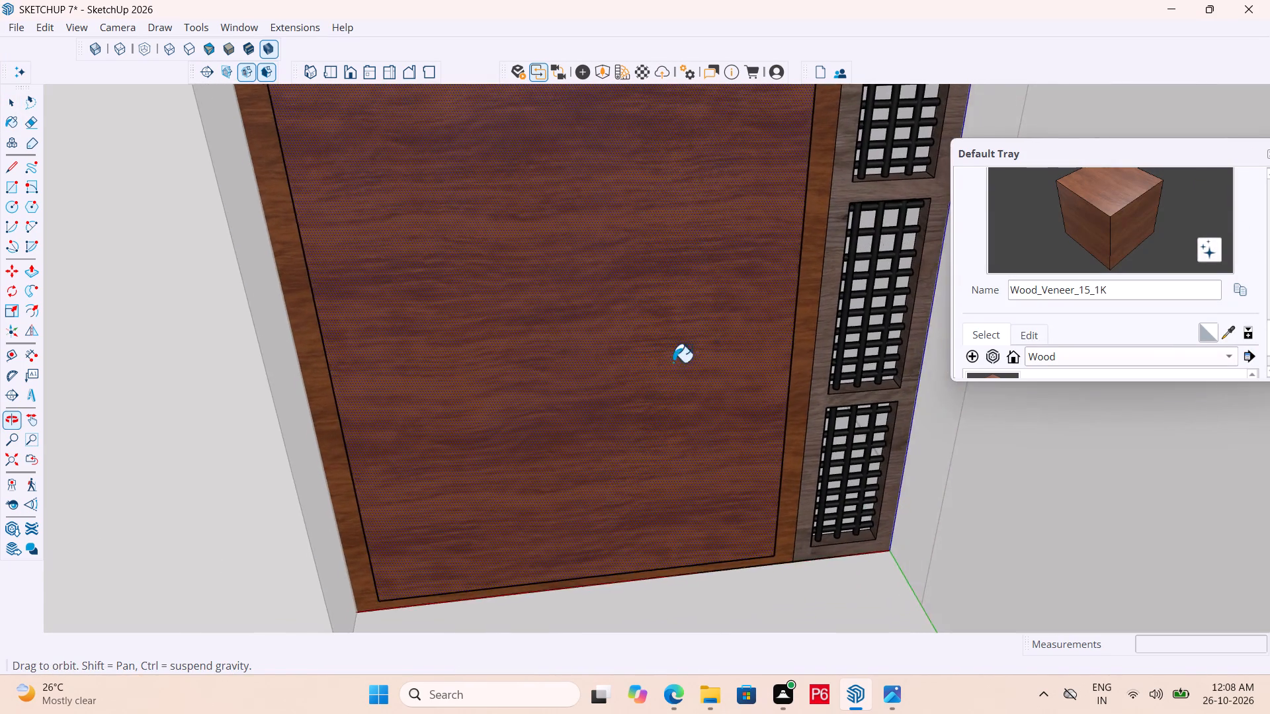
{"action": "middle_click_drag", "start_coordinate": [673, 362], "coordinate": [669, 362]}
{"action": "scroll", "coordinate": [822, 364], "scroll_direction": "up", "scroll_amount": 3}
{"action": "left_click", "coordinate": [821, 362]}
{"action": "scroll", "coordinate": [774, 446], "scroll_direction": "down", "scroll_amount": 7}
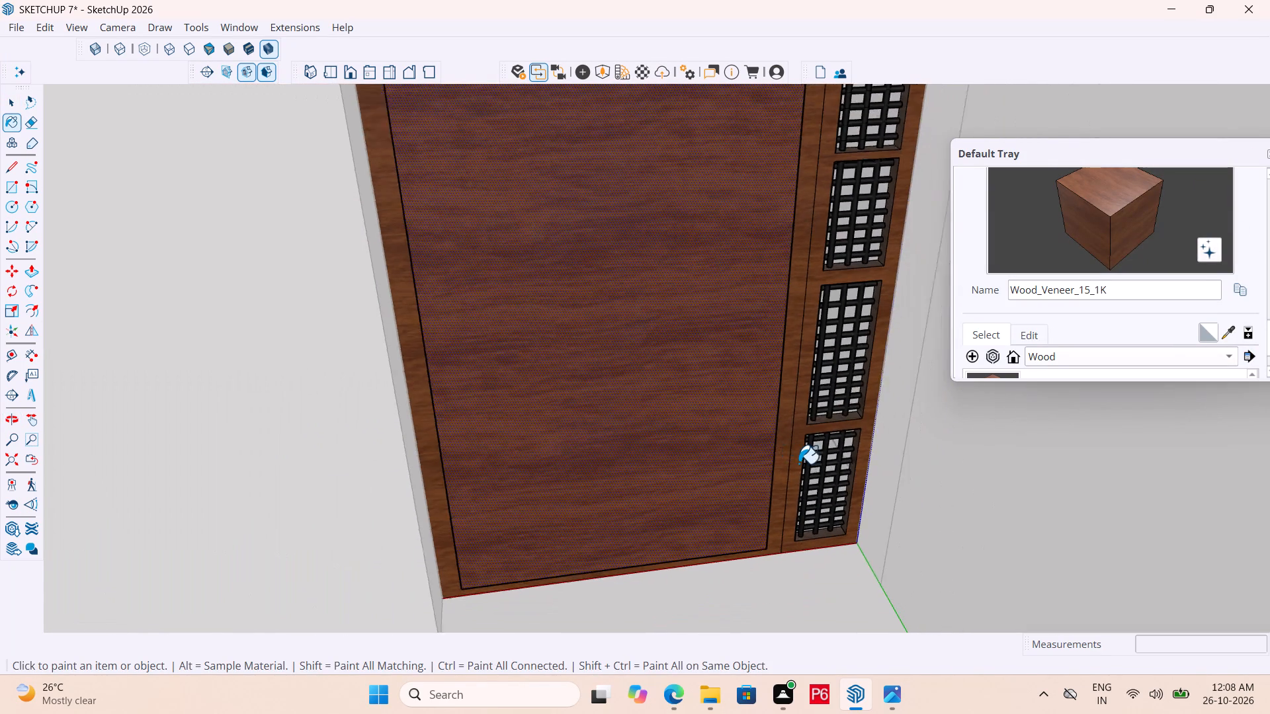
{"action": "scroll", "coordinate": [798, 463], "scroll_direction": "down", "scroll_amount": 4}
{"action": "scroll", "coordinate": [689, 421], "scroll_direction": "down", "scroll_amount": 7}
{"action": "middle_click_drag", "start_coordinate": [534, 414], "coordinate": [1269, 462]}
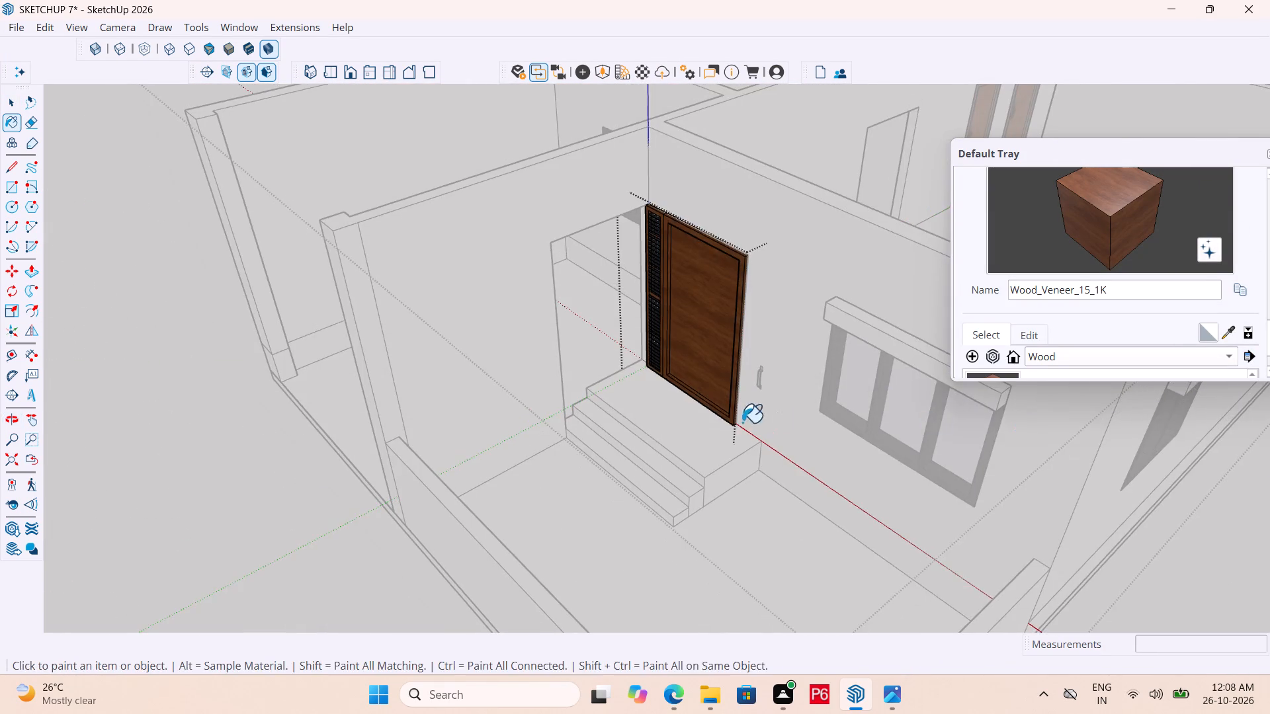
{"action": "middle_click_drag", "start_coordinate": [742, 420], "coordinate": [949, 393]}
{"action": "scroll", "coordinate": [791, 236], "scroll_direction": "up", "scroll_amount": 9}
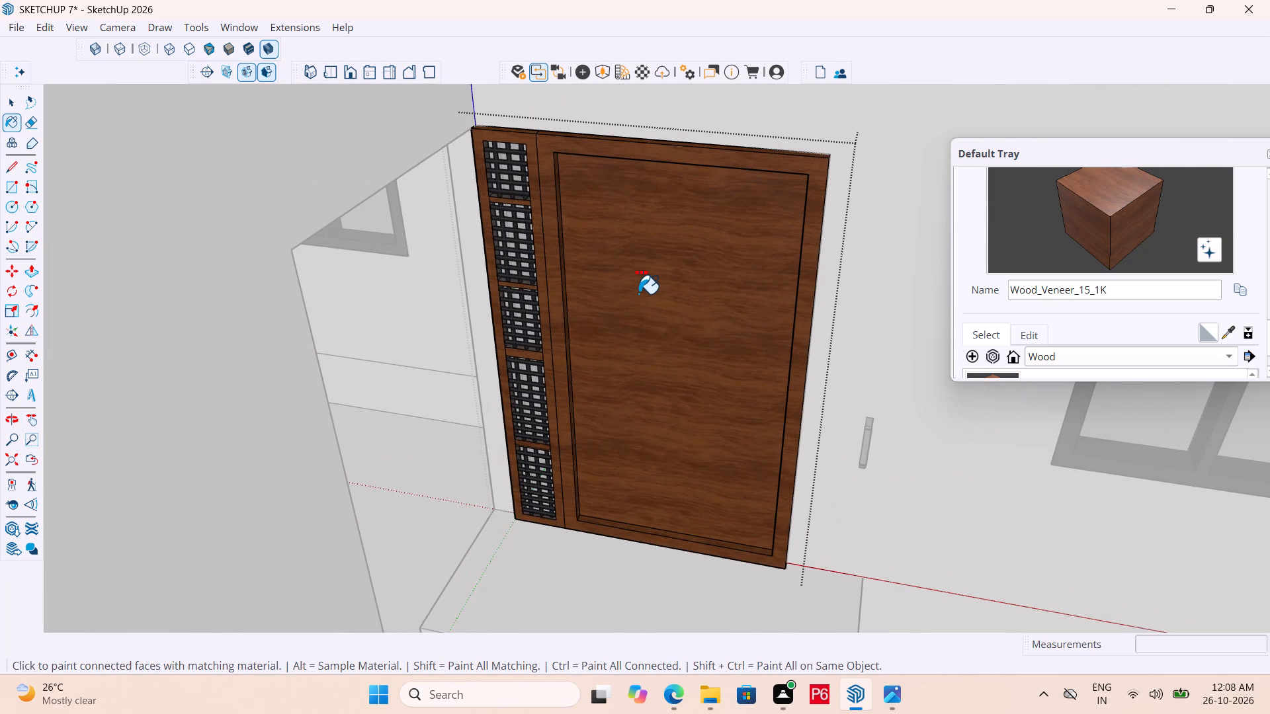
{"action": "key", "text": "ctrl+s"}
{"action": "key", "text": "ctrl+s"}
{"action": "key", "text": "ctrl+s"}
{"action": "key", "text": "ctrl+s"}
{"action": "key", "text": "ctrl+s"}
{"action": "key", "text": "ctrl+s"}
Examine the door's front and its top edge where the frame and grilled side panel meet the wall.
{"action": "scroll", "coordinate": [621, 286], "scroll_direction": "down", "scroll_amount": 1}
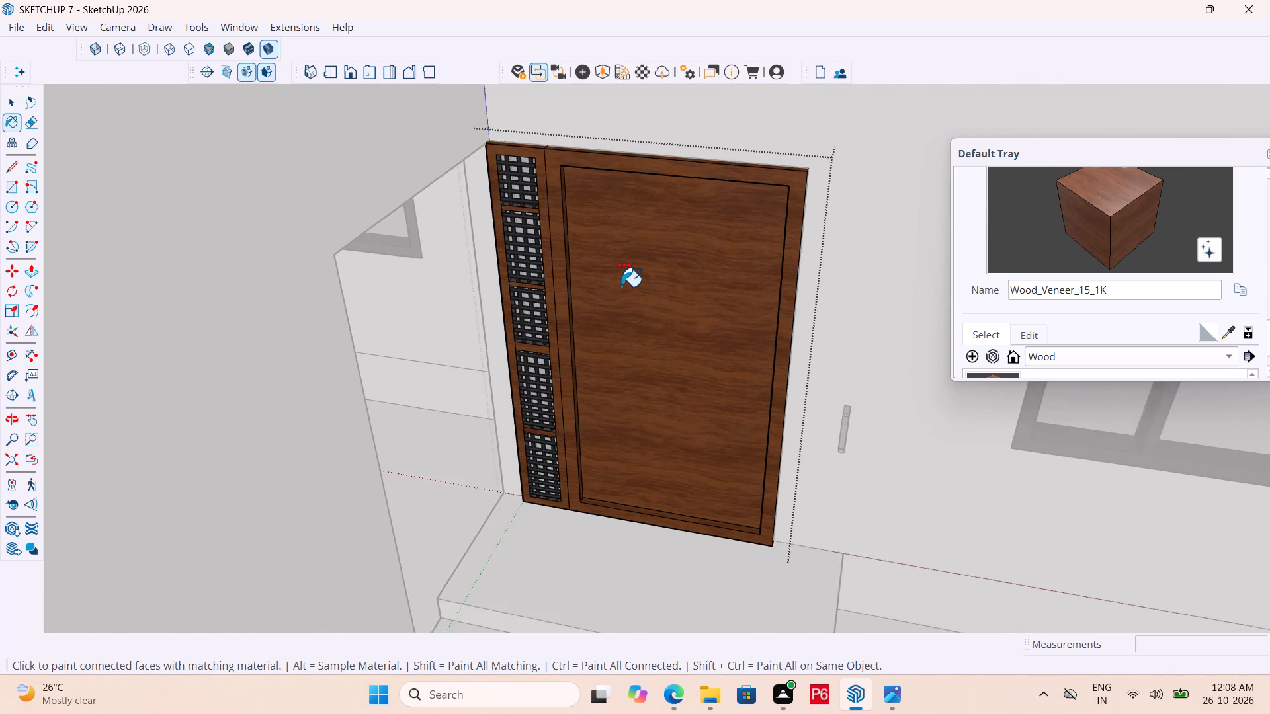
{"action": "scroll", "coordinate": [621, 286], "scroll_direction": "down", "scroll_amount": 2}
{"action": "middle_click_drag", "start_coordinate": [697, 295], "coordinate": [685, 280]}
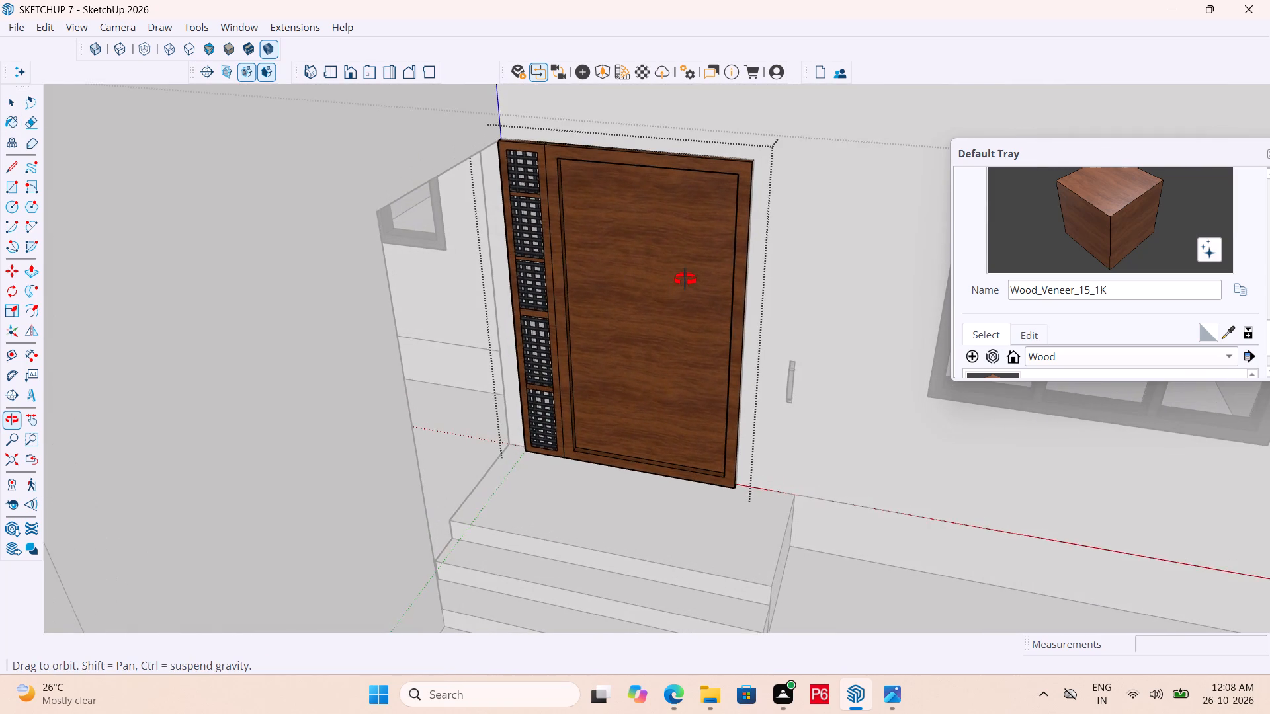
{"action": "middle_click_drag", "start_coordinate": [685, 280], "coordinate": [685, 280]}
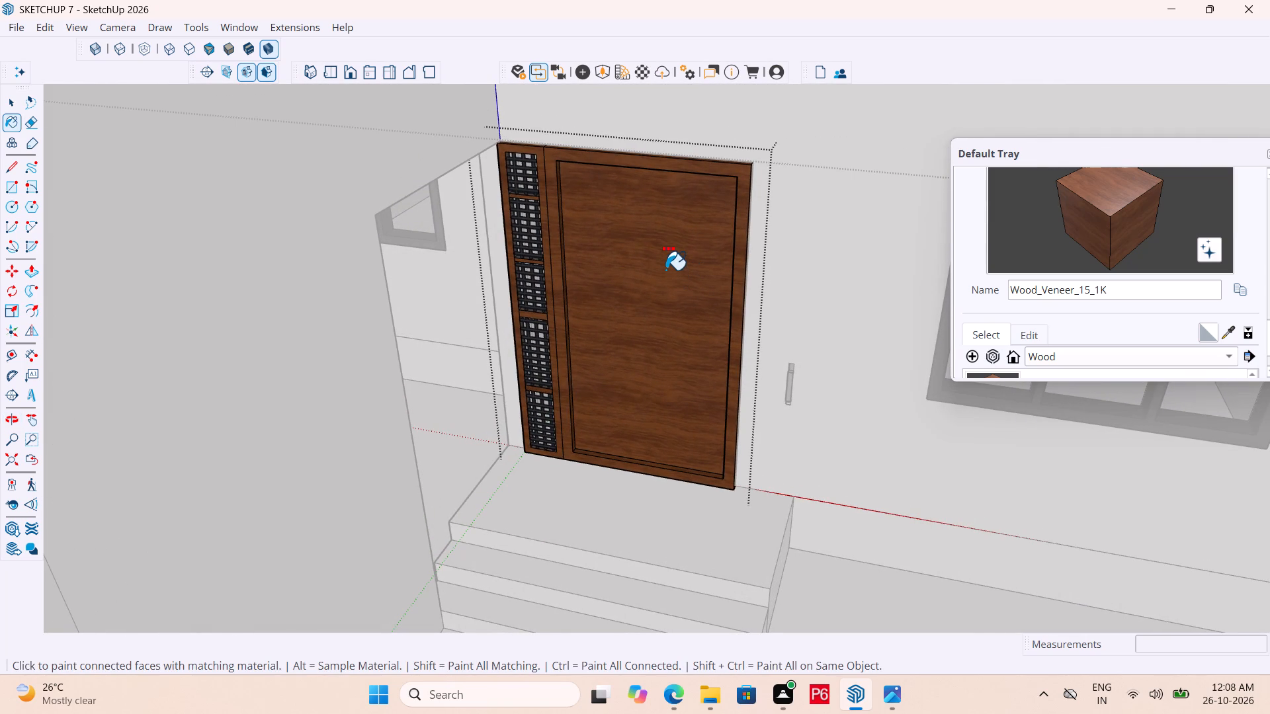
{"action": "middle_click_drag", "start_coordinate": [554, 177], "coordinate": [573, 204]}
{"action": "scroll", "coordinate": [562, 184], "scroll_direction": "up", "scroll_amount": 11}
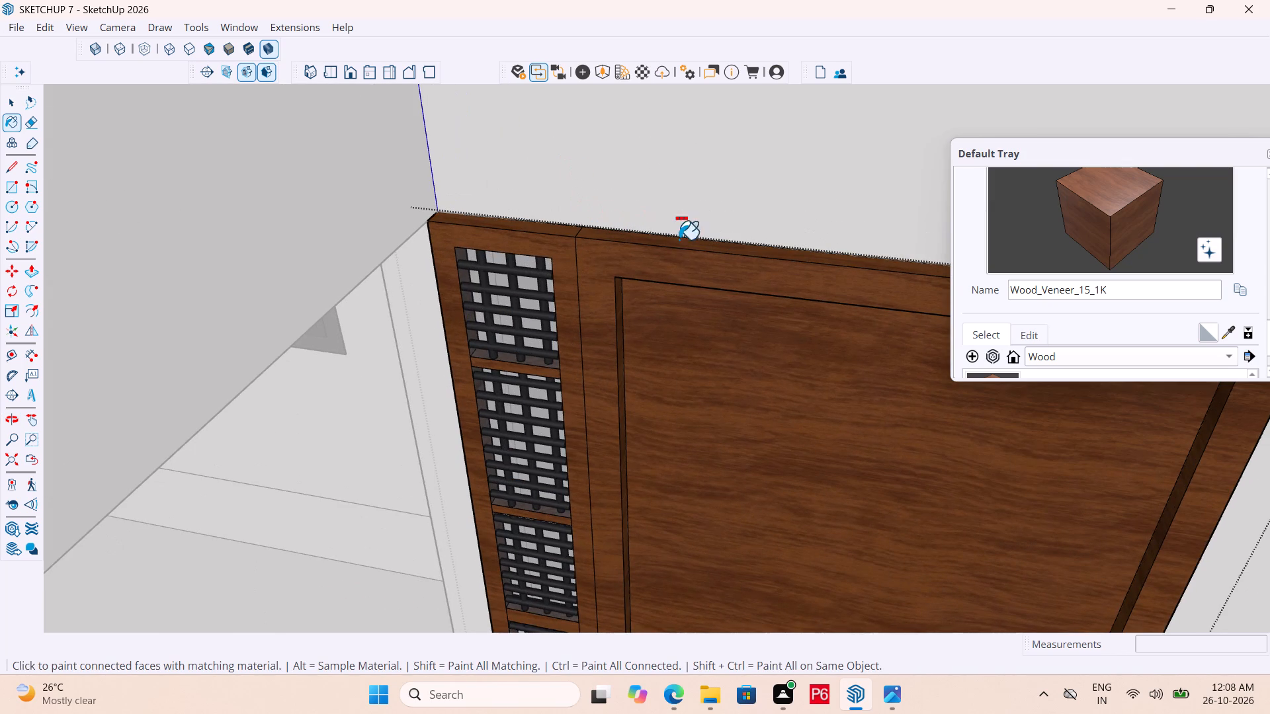
{"action": "key", "text": "space"}
{"action": "scroll", "coordinate": [477, 225], "scroll_direction": "down", "scroll_amount": 6}
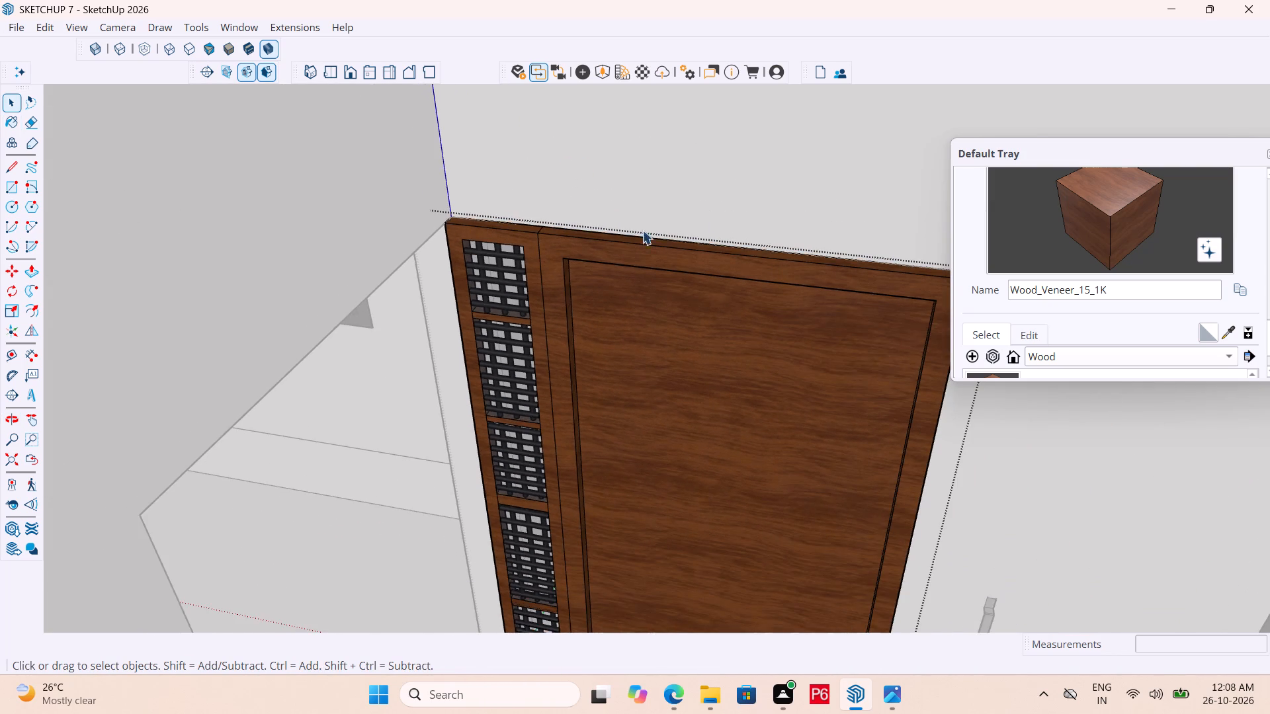
{"action": "scroll", "coordinate": [671, 235], "scroll_direction": "up", "scroll_amount": 10}
{"action": "scroll", "coordinate": [496, 203], "scroll_direction": "down", "scroll_amount": 9}
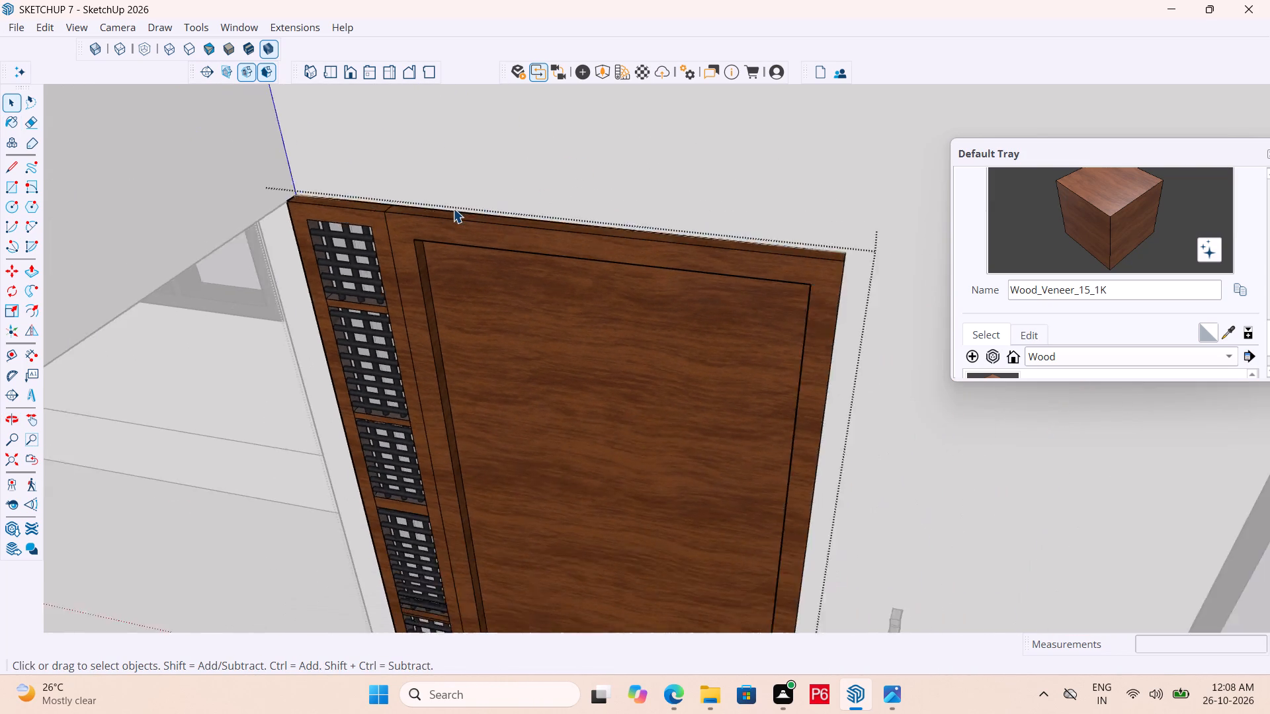
{"action": "scroll", "coordinate": [453, 208], "scroll_direction": "down", "scroll_amount": 4}
{"action": "scroll", "coordinate": [599, 201], "scroll_direction": "down", "scroll_amount": 5}
Close the door group, move it about 1 7/8" back from its bottom corner, flush with the front wall face, and save.
{"action": "middle_click_drag", "start_coordinate": [780, 381], "coordinate": [652, 370]}
{"action": "left_click", "coordinate": [669, 376]}
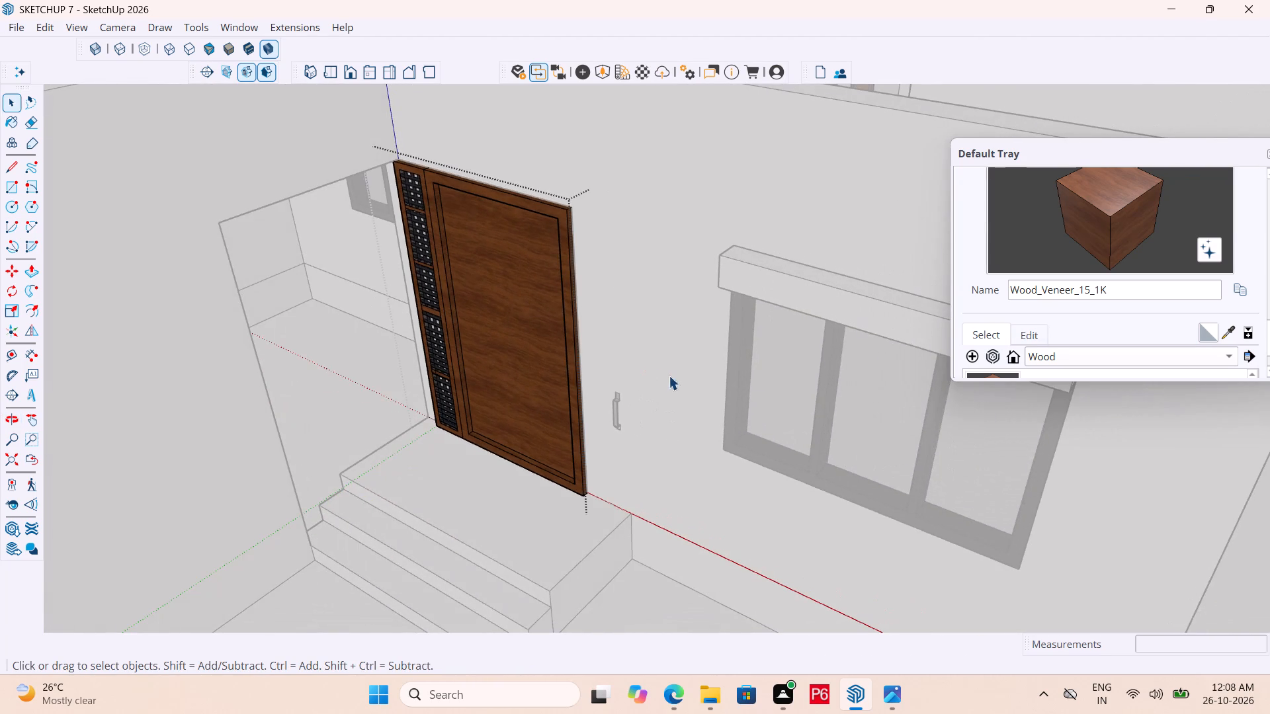
{"action": "scroll", "coordinate": [574, 468], "scroll_direction": "up", "scroll_amount": 3}
{"action": "left_click", "coordinate": [586, 464]}
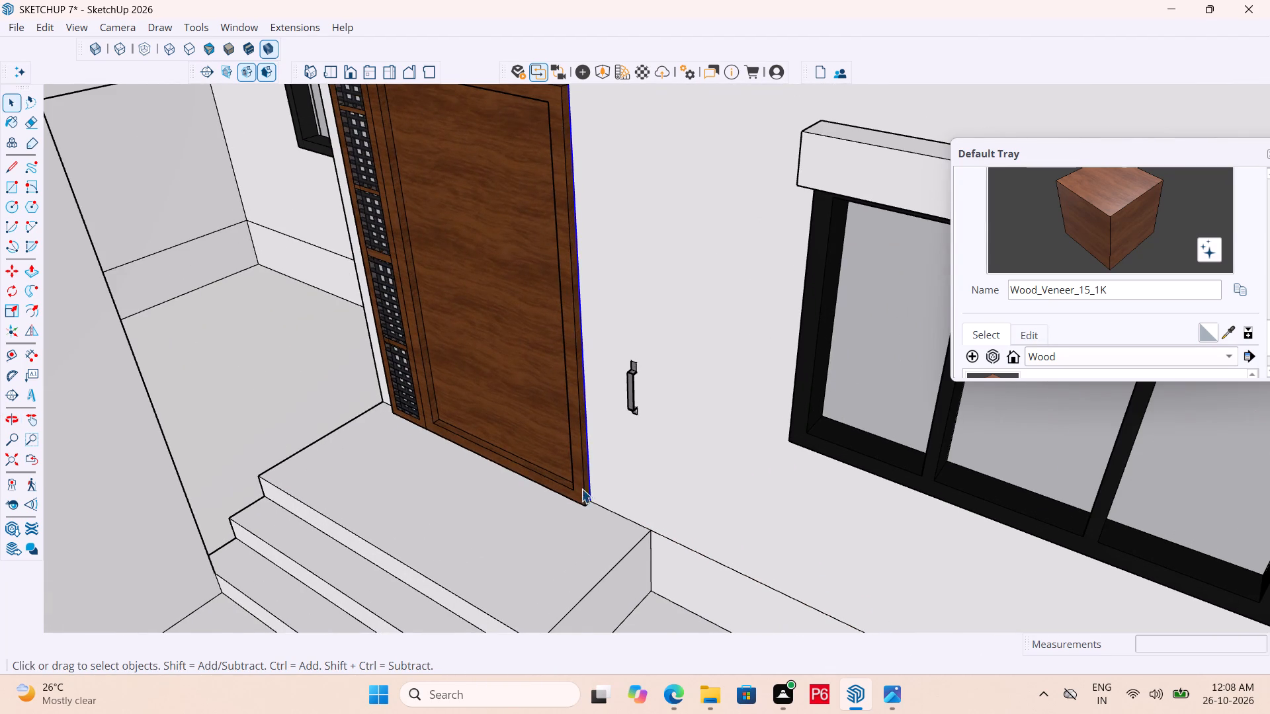
{"action": "scroll", "coordinate": [584, 486], "scroll_direction": "up", "scroll_amount": 2}
{"action": "left_click", "coordinate": [585, 478]}
{"action": "scroll", "coordinate": [585, 506], "scroll_direction": "up", "scroll_amount": 7}
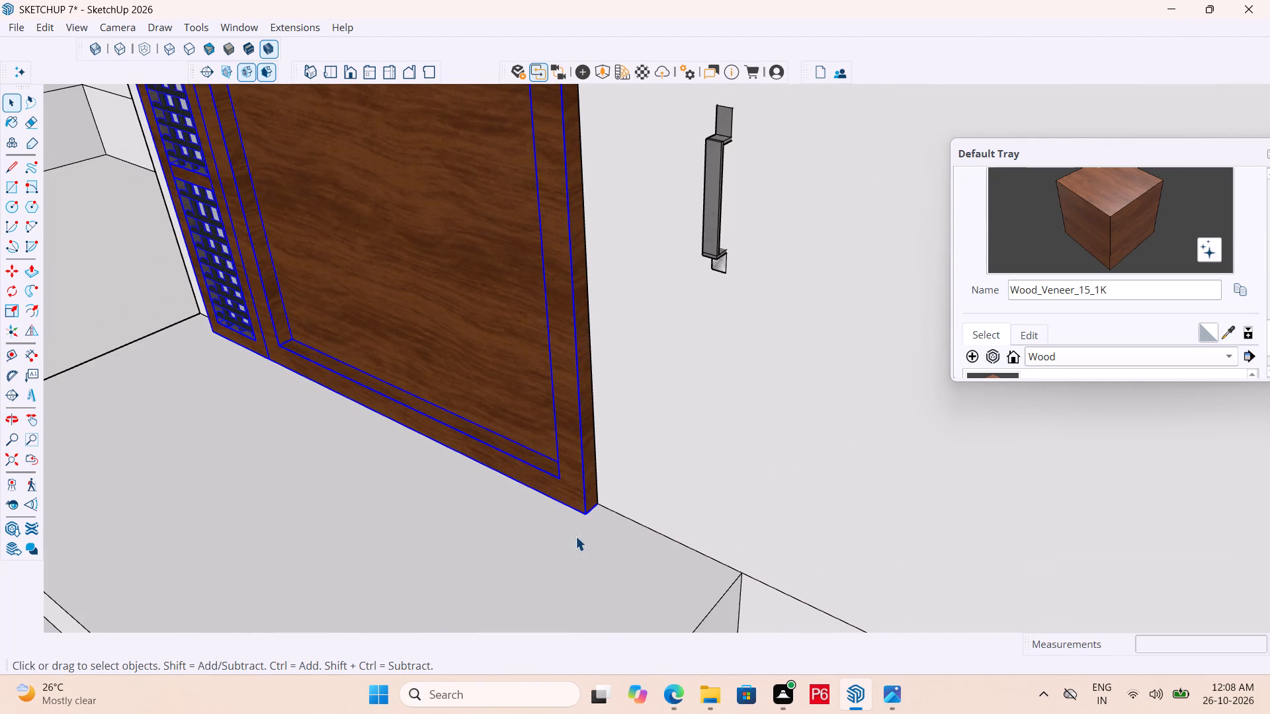
{"action": "key", "text": "m"}
{"action": "left_click", "coordinate": [588, 512]}
{"action": "left_click", "coordinate": [603, 496]}
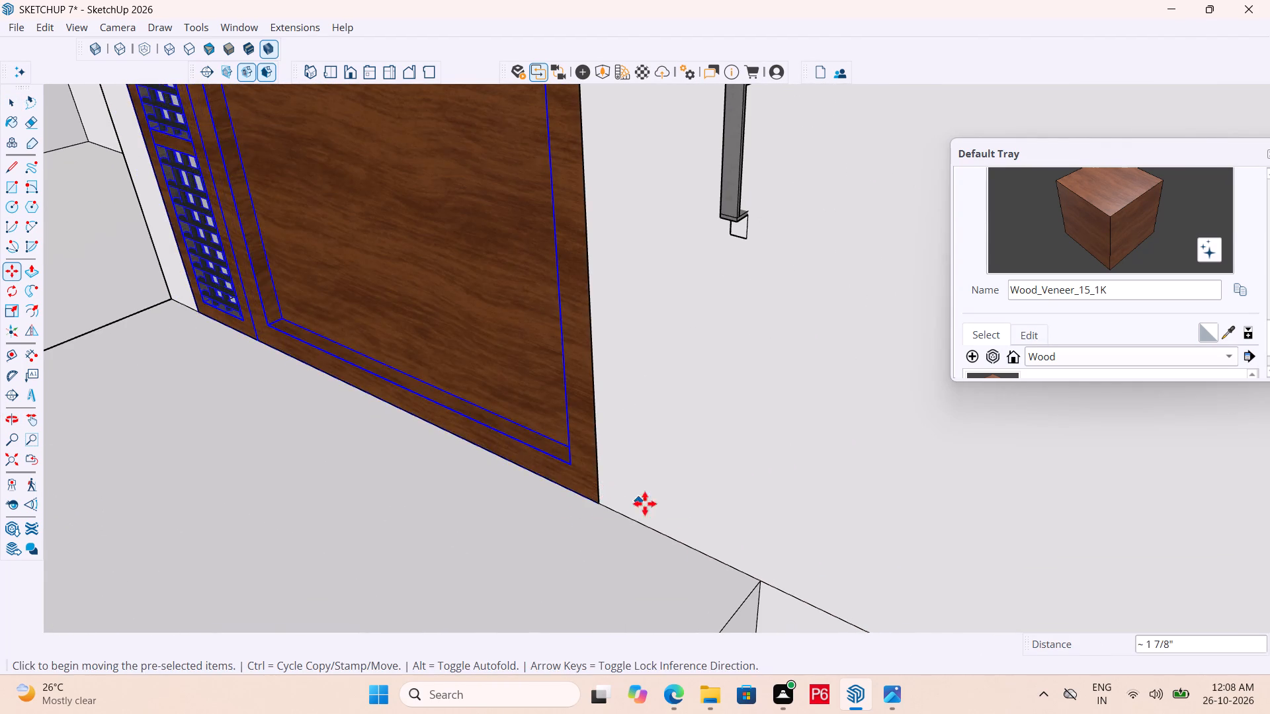
{"action": "scroll", "coordinate": [677, 543], "scroll_direction": "down", "scroll_amount": 6}
{"action": "middle_click_drag", "start_coordinate": [616, 531], "coordinate": [766, 494]}
{"action": "key", "text": "ctrl+s"}
{"action": "key", "text": "ctrl+s"}
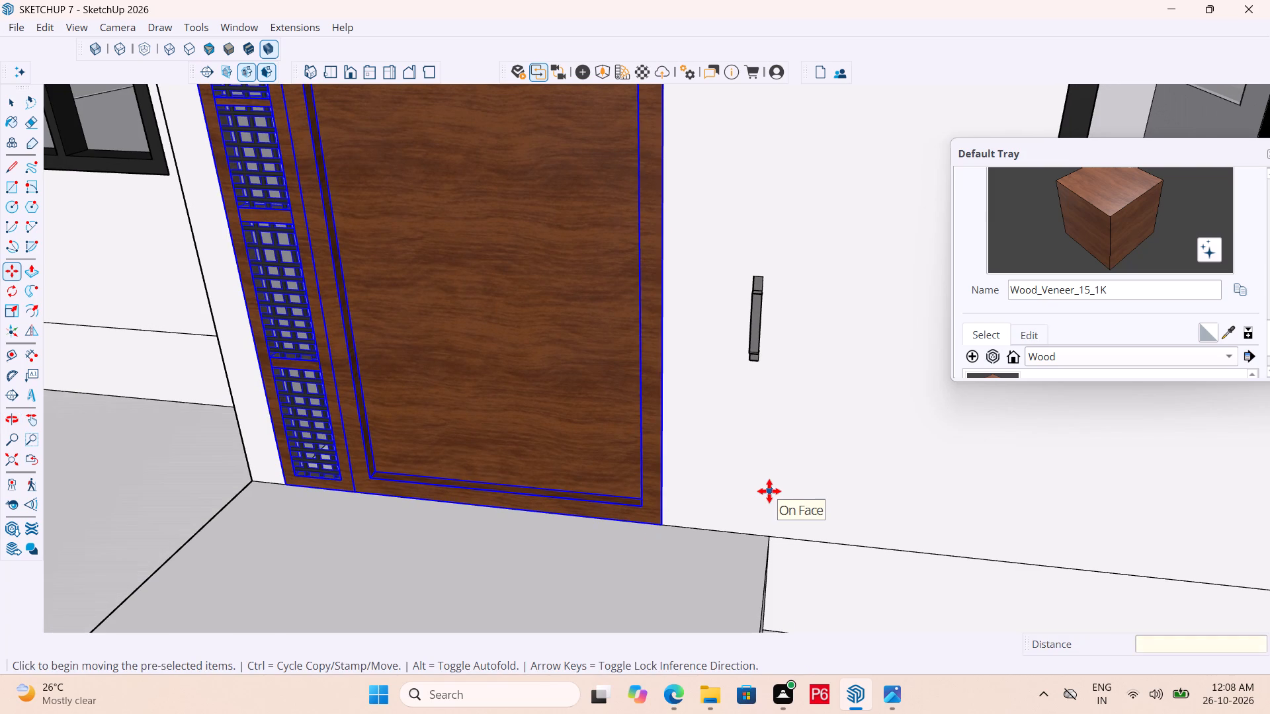
{"action": "key", "text": "ctrl+s"}
Reopen the door group and select the front face of the large recessed panel.
{"action": "key", "text": "space"}
{"action": "left_click", "coordinate": [705, 454]}
{"action": "left_click", "coordinate": [589, 413]}
{"action": "double_click", "coordinate": [521, 331]}
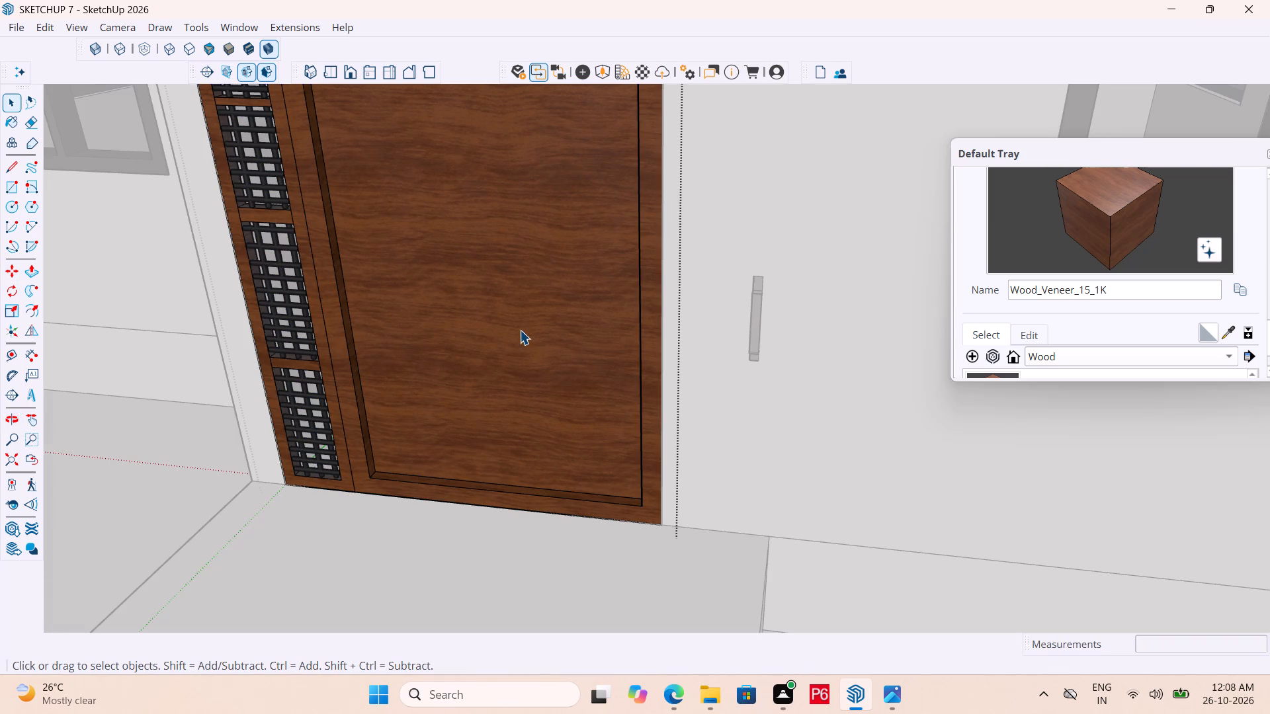
{"action": "left_click", "coordinate": [511, 310]}
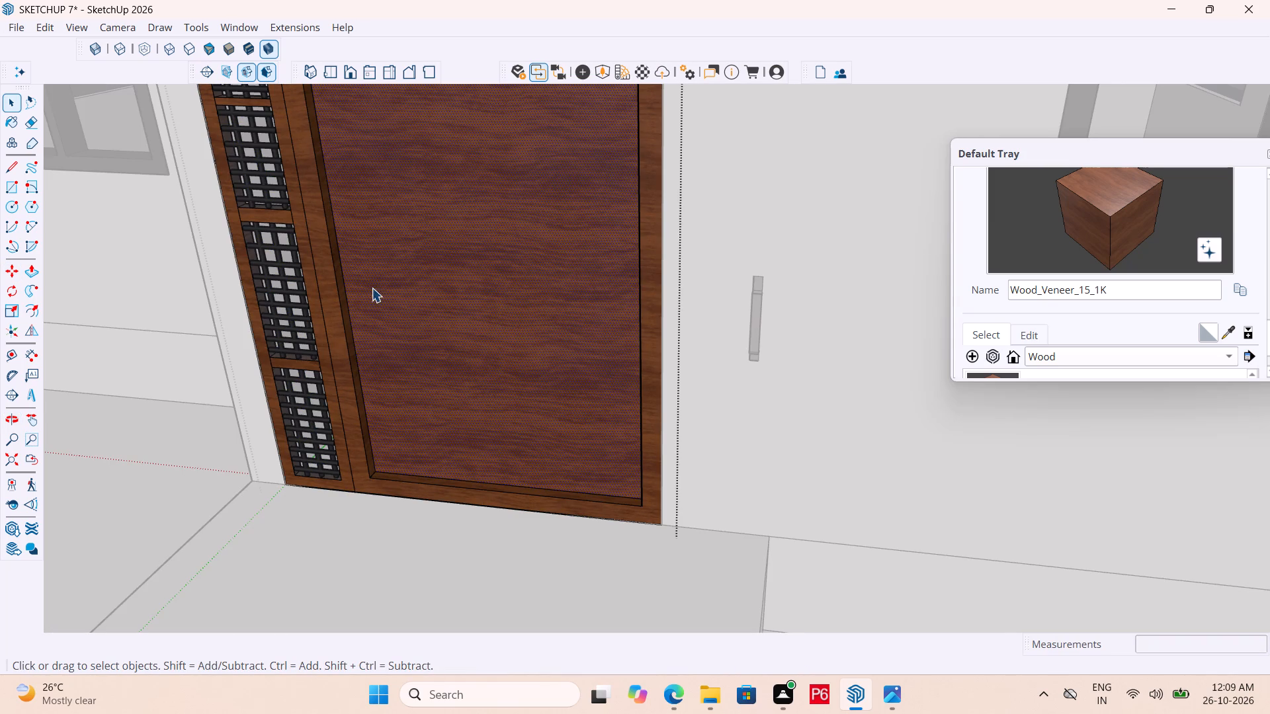
Examine the door's fit in the wall opening and its veneer finish from the interior and exterior sides.
{"action": "scroll", "coordinate": [411, 422], "scroll_direction": "down", "scroll_amount": 3}
{"action": "middle_click_drag", "start_coordinate": [412, 423], "coordinate": [271, 596]}
{"action": "scroll", "coordinate": [288, 574], "scroll_direction": "down", "scroll_amount": 1}
{"action": "middle_click_drag", "start_coordinate": [566, 422], "coordinate": [46, 455]}
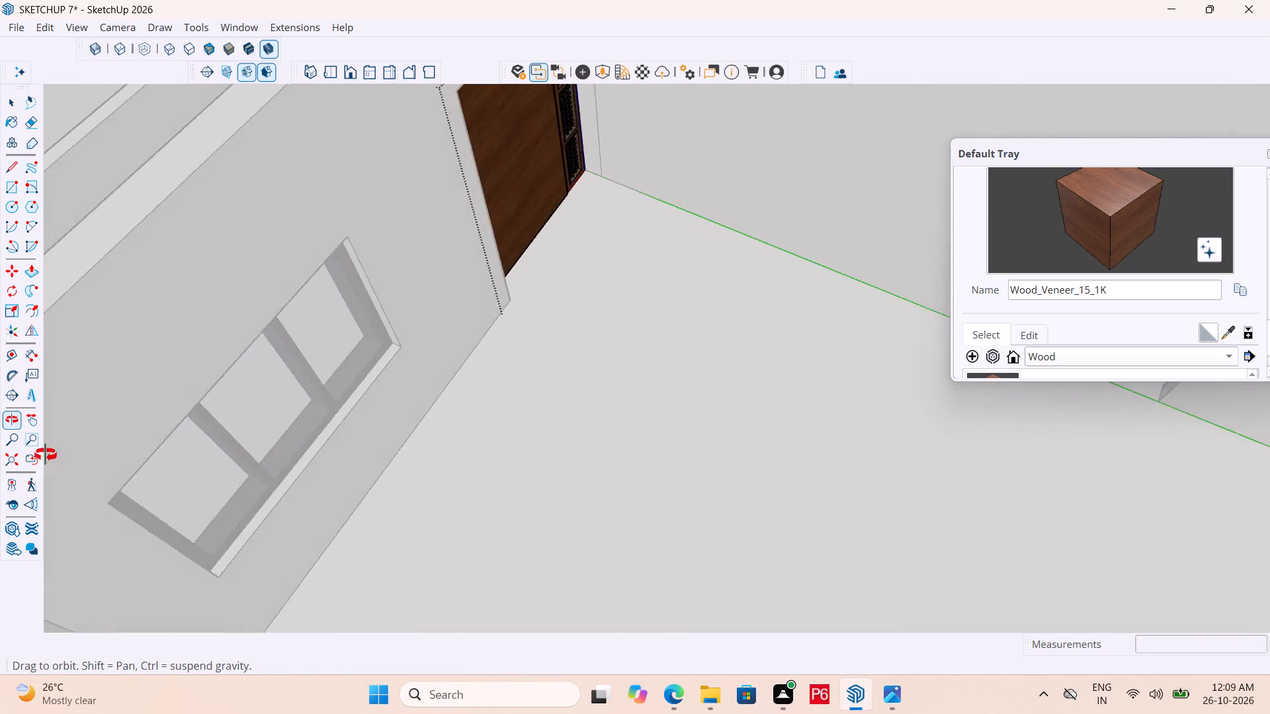
{"action": "middle_click_drag", "start_coordinate": [46, 455], "coordinate": [233, 387]}
{"action": "scroll", "coordinate": [315, 315], "scroll_direction": "down", "scroll_amount": 1}
{"action": "scroll", "coordinate": [342, 283], "scroll_direction": "up", "scroll_amount": 16}
{"action": "middle_click_drag", "start_coordinate": [501, 282], "coordinate": [286, 282]}
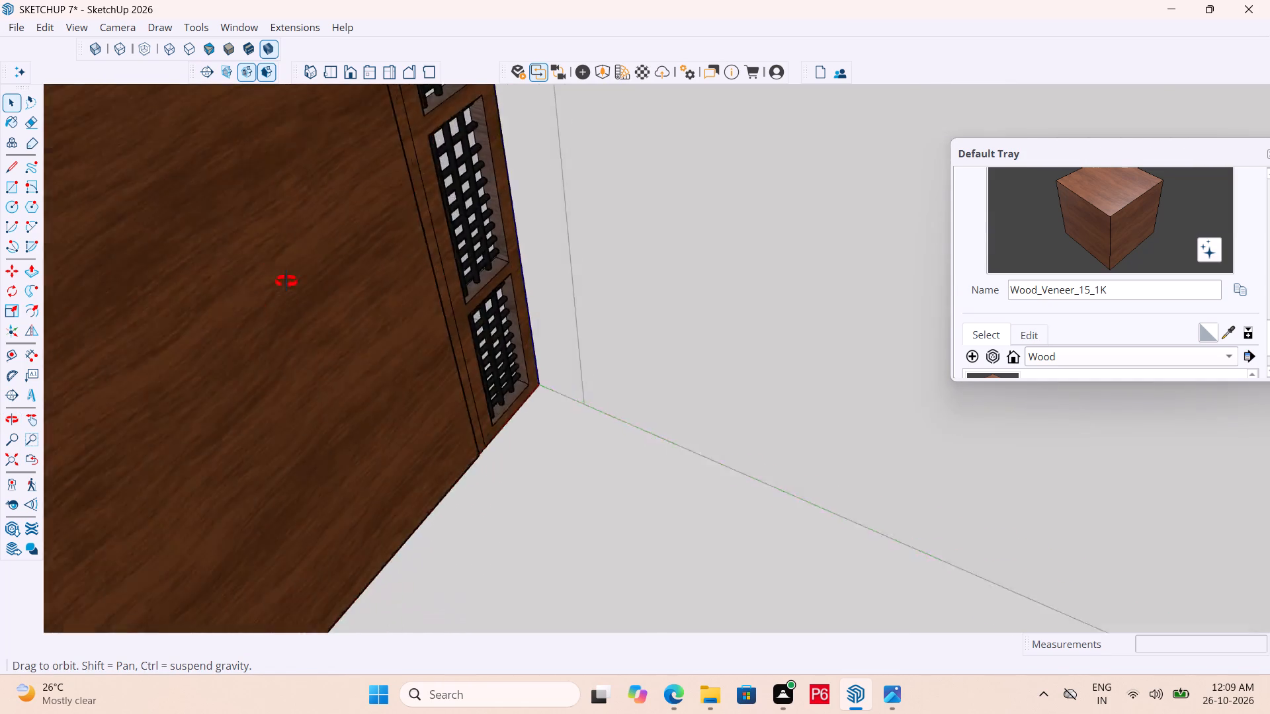
{"action": "middle_click_drag", "start_coordinate": [286, 282], "coordinate": [762, 259]}
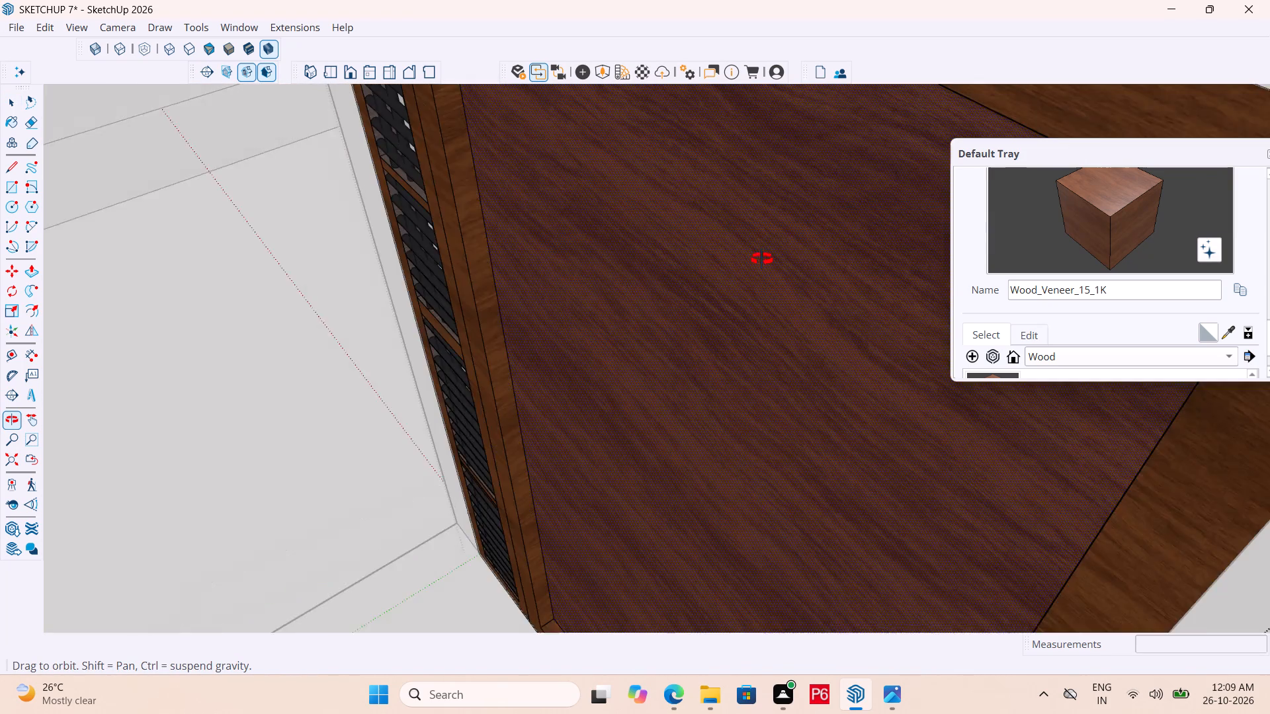
{"action": "middle_click_drag", "start_coordinate": [762, 259], "coordinate": [762, 258]}
{"action": "scroll", "coordinate": [357, 413], "scroll_direction": "down", "scroll_amount": 6}
{"action": "middle_click_drag", "start_coordinate": [500, 398], "coordinate": [609, 279]}
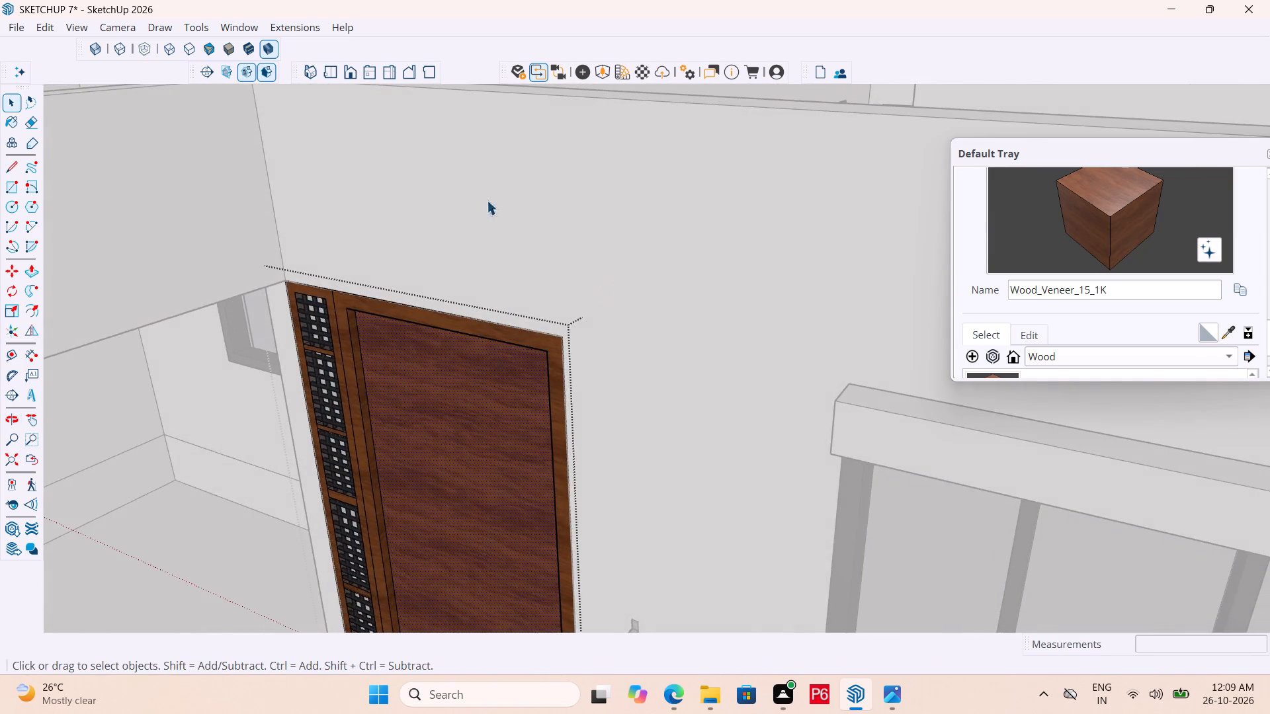
Offset the outline of the door's large recessed panel inward by about 6 7/16".
{"action": "scroll", "coordinate": [503, 200], "scroll_direction": "down", "scroll_amount": 5}
{"action": "scroll", "coordinate": [430, 440], "scroll_direction": "up", "scroll_amount": 5}
{"action": "scroll", "coordinate": [529, 280], "scroll_direction": "down", "scroll_amount": 6}
{"action": "middle_click_drag", "start_coordinate": [476, 354], "coordinate": [480, 388]}
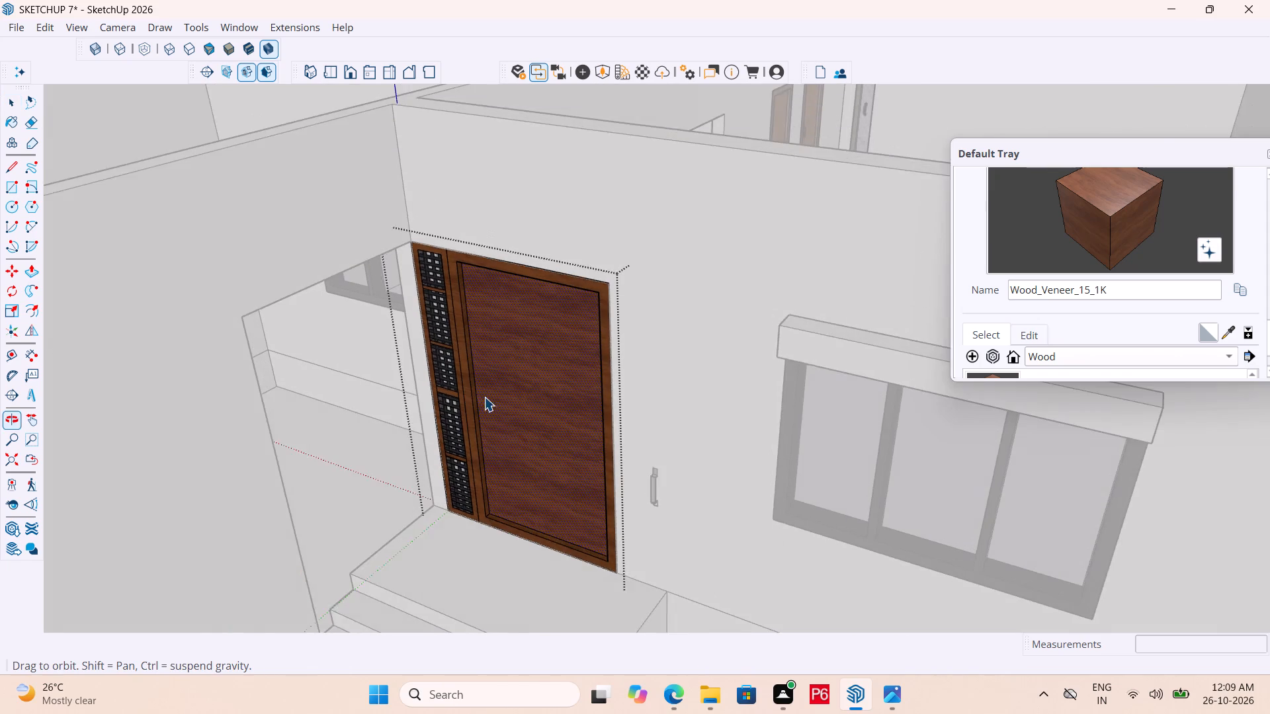
{"action": "scroll", "coordinate": [525, 469], "scroll_direction": "up", "scroll_amount": 1}
{"action": "scroll", "coordinate": [529, 307], "scroll_direction": "down", "scroll_amount": 5}
{"action": "middle_click_drag", "start_coordinate": [527, 326], "coordinate": [532, 367]}
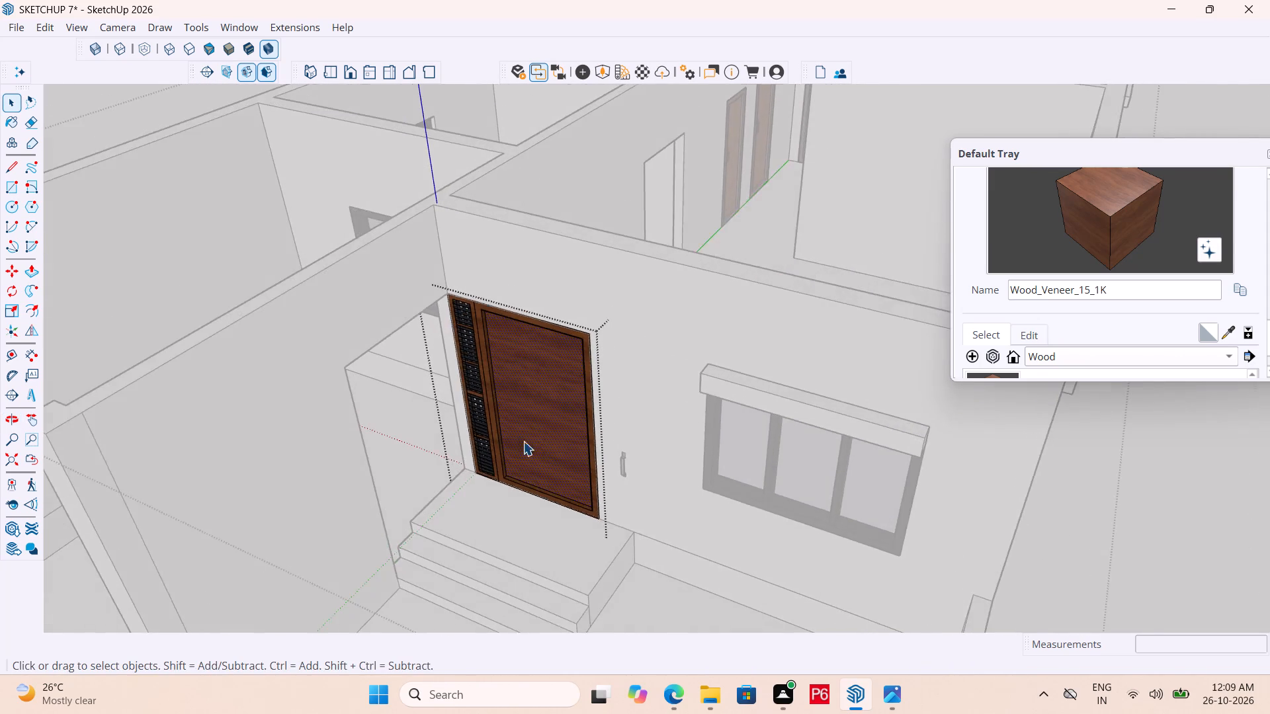
{"action": "scroll", "coordinate": [517, 450], "scroll_direction": "up", "scroll_amount": 6}
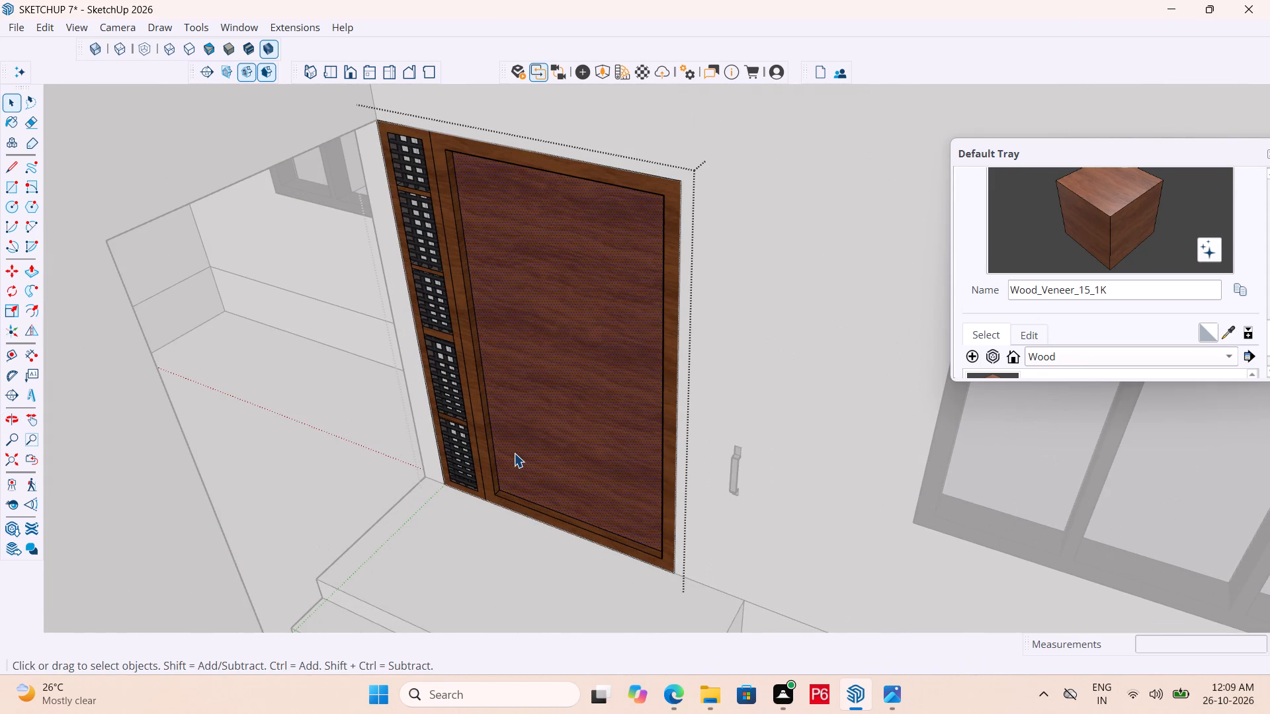
{"action": "scroll", "coordinate": [593, 194], "scroll_direction": "down", "scroll_amount": 5}
{"action": "middle_click_drag", "start_coordinate": [555, 376], "coordinate": [579, 339]}
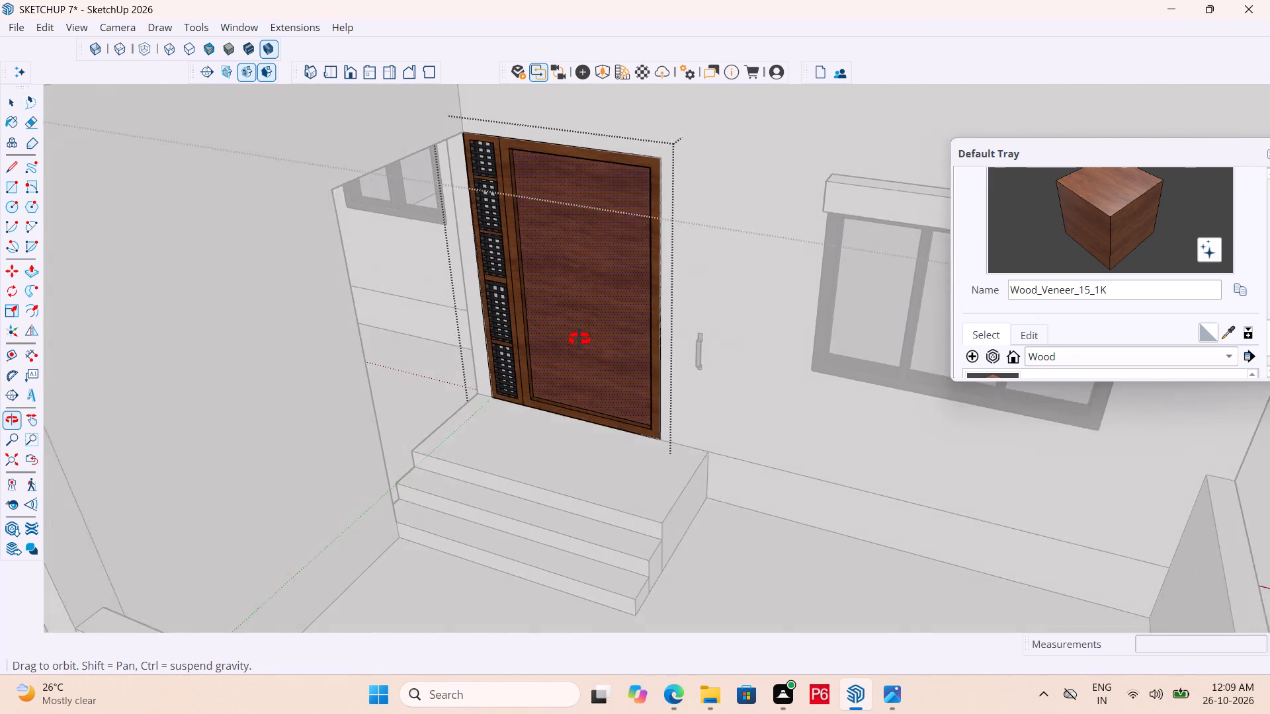
{"action": "middle_click_drag", "start_coordinate": [579, 339], "coordinate": [587, 327]}
{"action": "scroll", "coordinate": [597, 230], "scroll_direction": "up", "scroll_amount": 5}
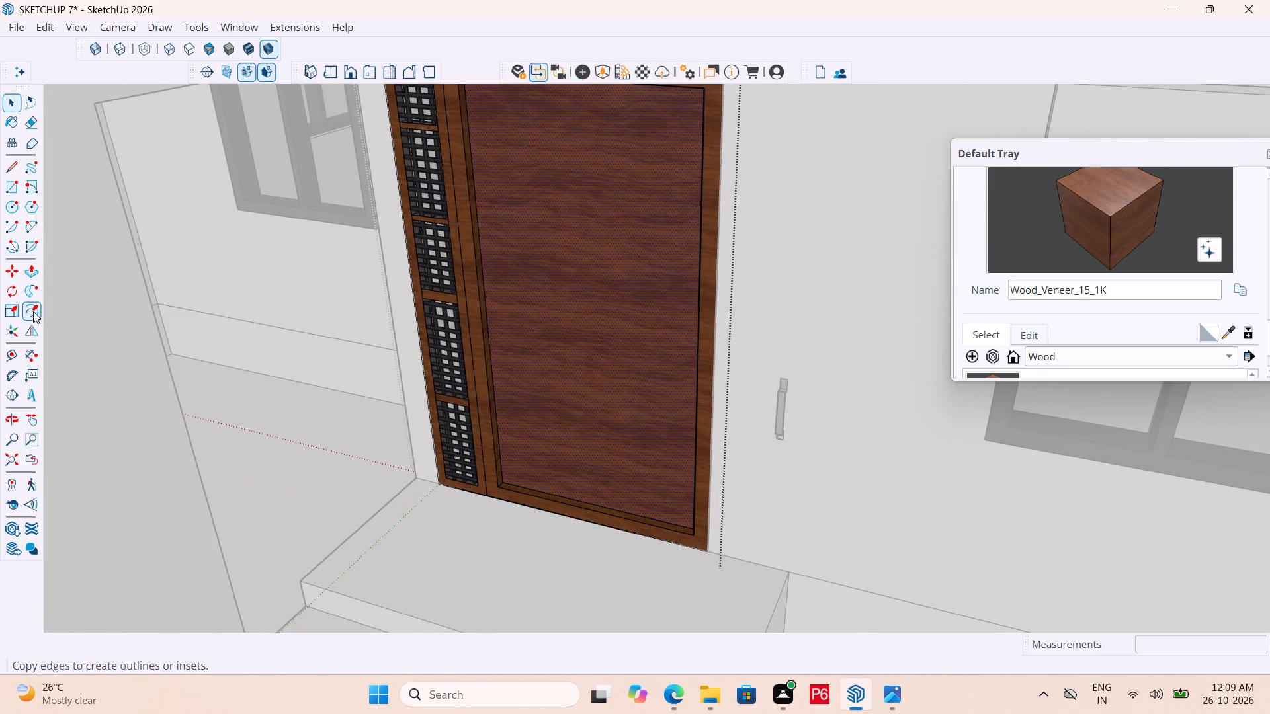
{"action": "left_click", "coordinate": [33, 311]}
{"action": "double_click", "coordinate": [560, 305]}
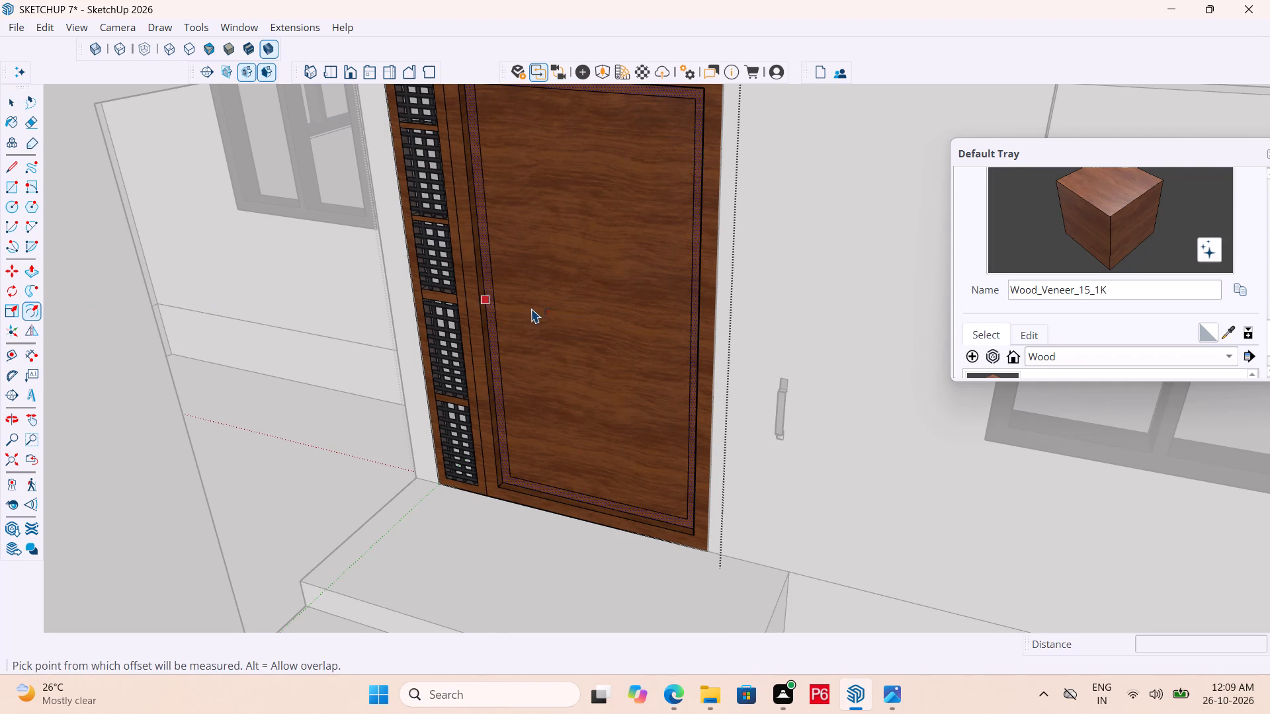
{"action": "key", "text": "ctrl+z"}
{"action": "left_click", "coordinate": [544, 260]}
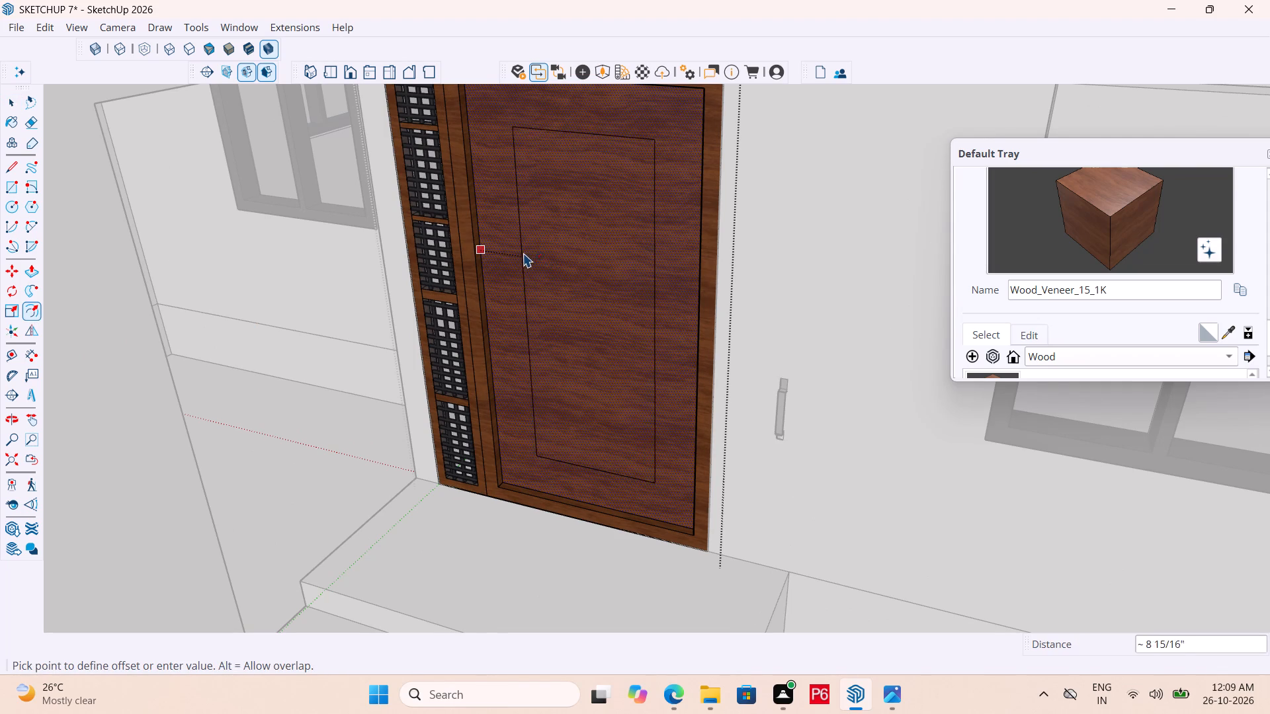
{"action": "scroll", "coordinate": [523, 266], "scroll_direction": "down", "scroll_amount": 2}
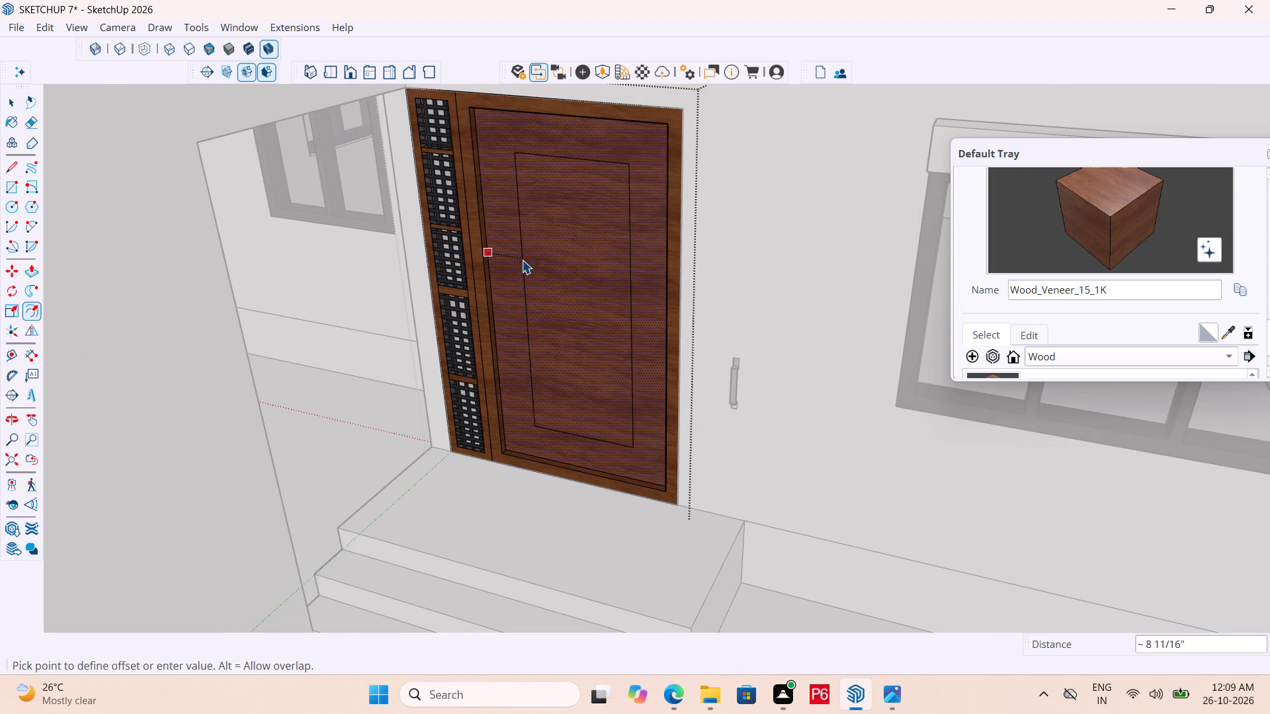
{"action": "left_click", "coordinate": [513, 256]}
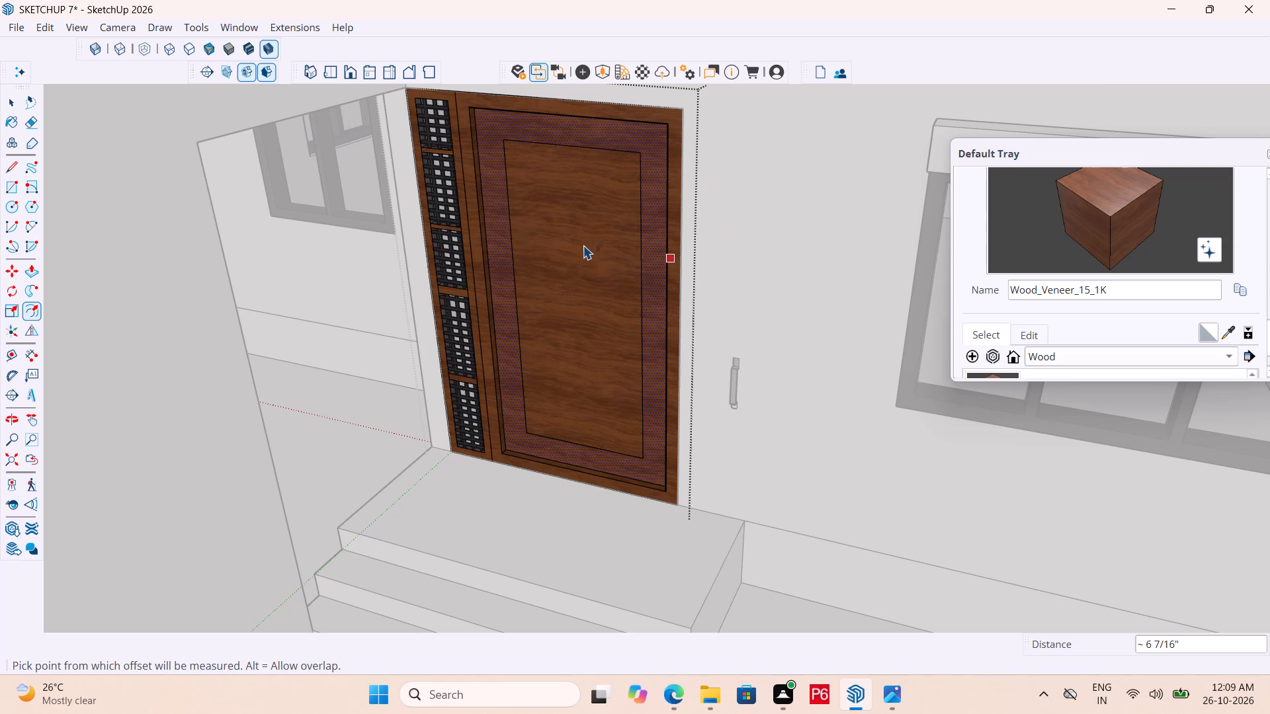
{"action": "key", "text": "space"}
Draw a horizontal line across the inset panel, edge to edge, about a third of the way down from its top.
{"action": "left_click", "coordinate": [568, 231]}
{"action": "scroll", "coordinate": [535, 163], "scroll_direction": "up", "scroll_amount": 4}
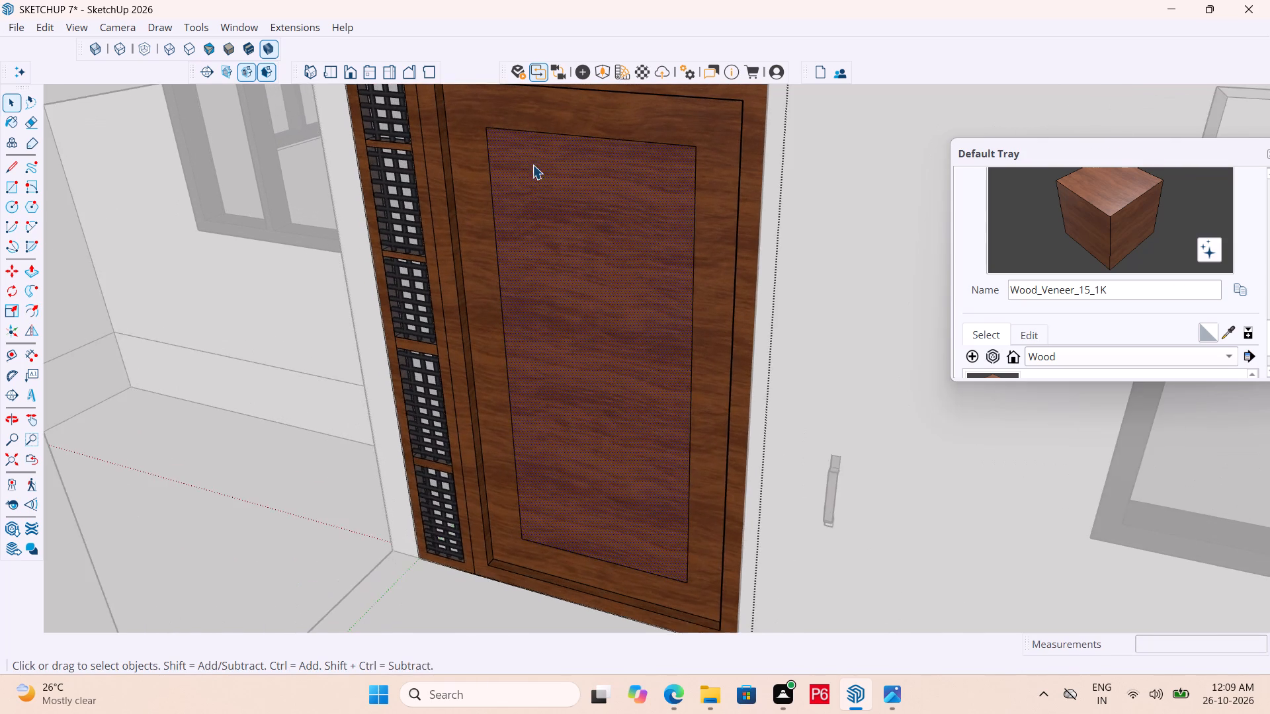
{"action": "scroll", "coordinate": [521, 159], "scroll_direction": "up", "scroll_amount": 1}
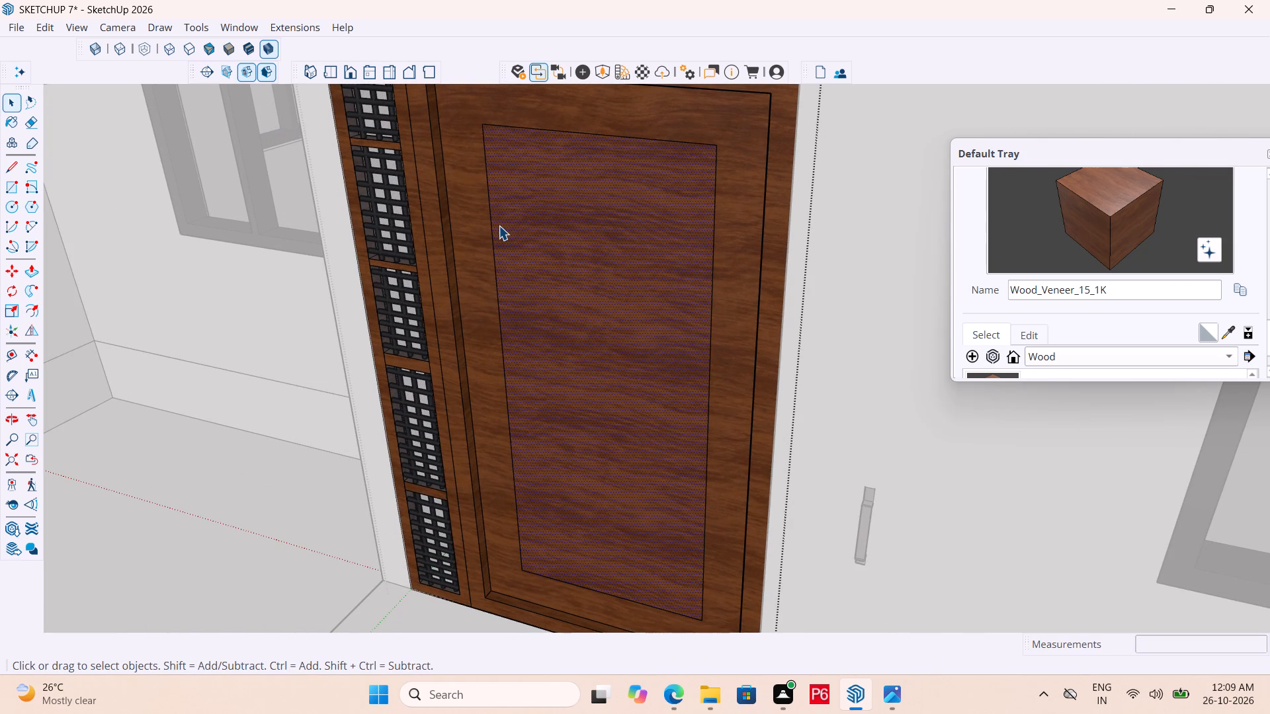
{"action": "key", "text": "l"}
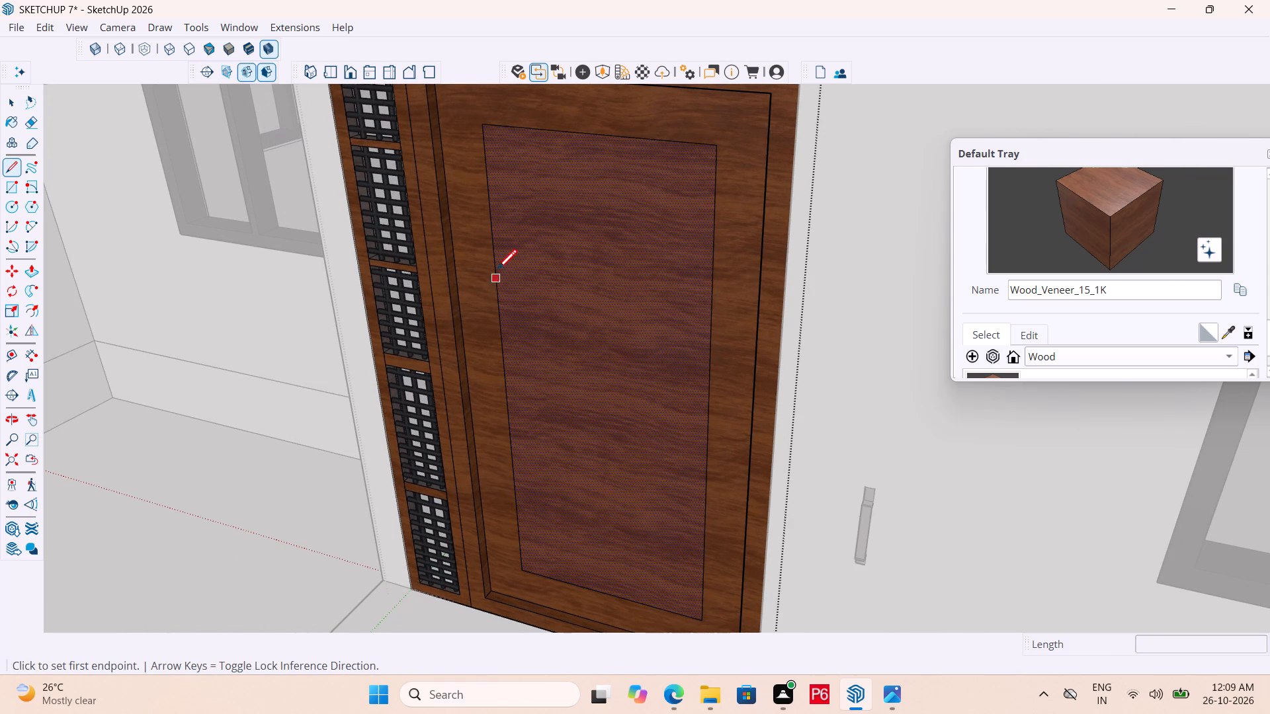
{"action": "scroll", "coordinate": [504, 309], "scroll_direction": "down", "scroll_amount": 3}
{"action": "scroll", "coordinate": [515, 286], "scroll_direction": "up", "scroll_amount": 2}
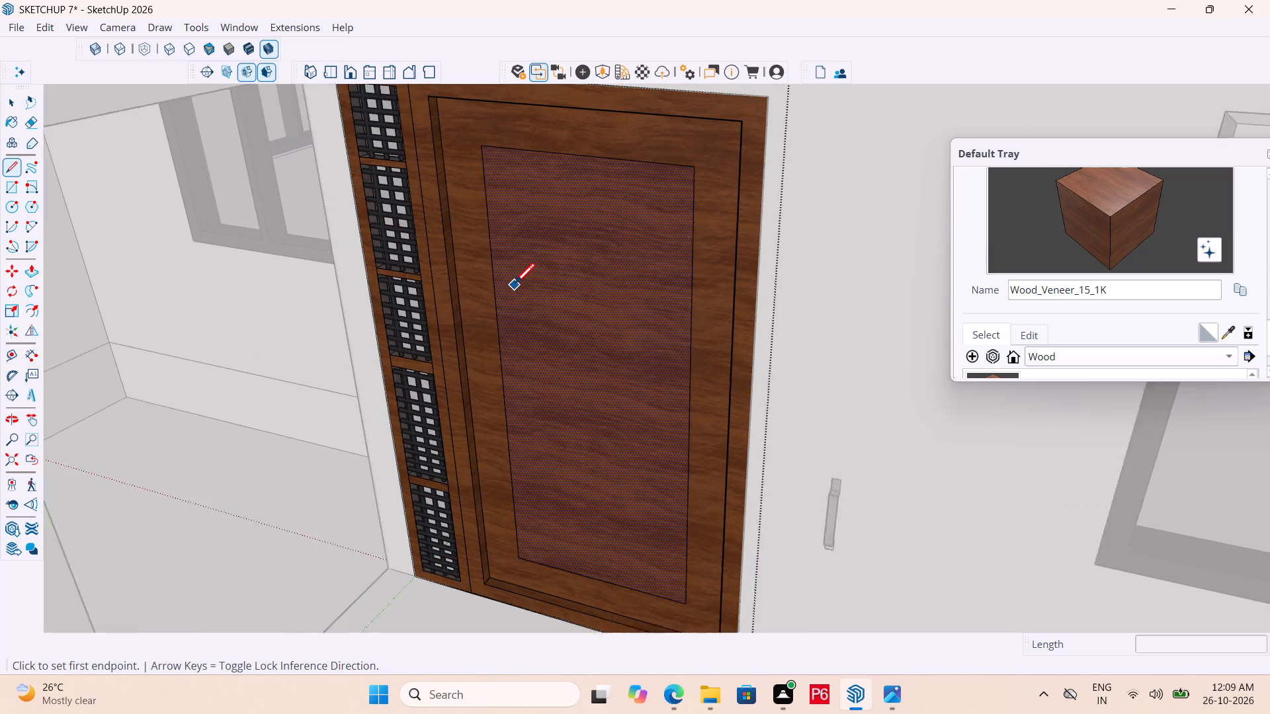
{"action": "scroll", "coordinate": [515, 286], "scroll_direction": "up", "scroll_amount": 1}
{"action": "left_click", "coordinate": [493, 266]}
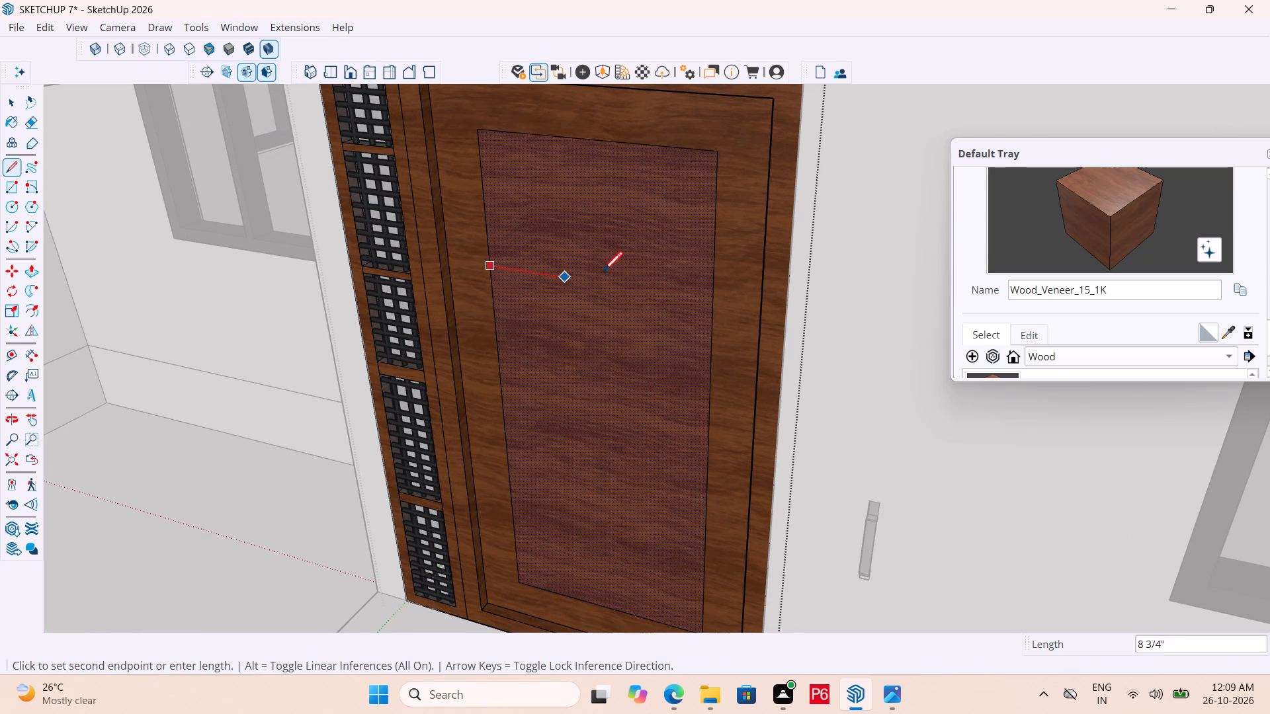
{"action": "double_click", "coordinate": [711, 299]}
{"action": "key", "text": "space"}
Draw three full-width rectangles with gaps between them below the line, about 5 9/16", 6 13/16" and 6 1/4" high.
{"action": "scroll", "coordinate": [460, 199], "scroll_direction": "down", "scroll_amount": 4}
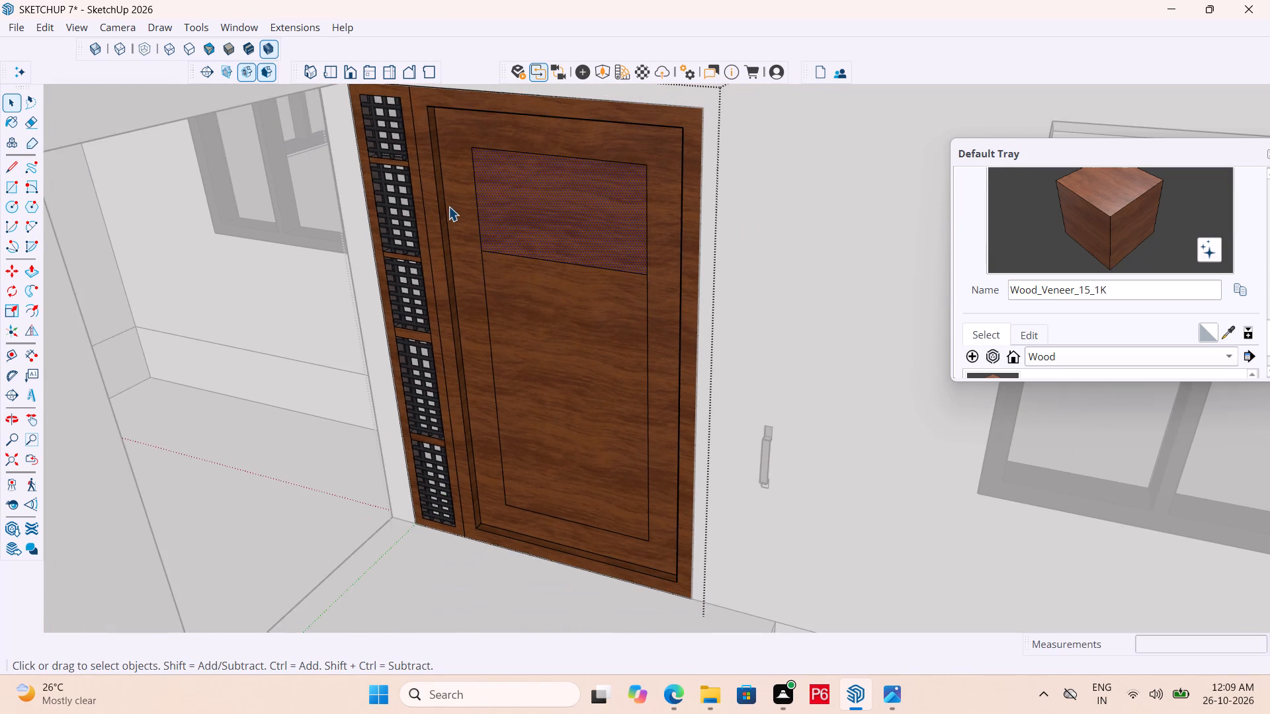
{"action": "scroll", "coordinate": [566, 391], "scroll_direction": "up", "scroll_amount": 4}
{"action": "key", "text": "r"}
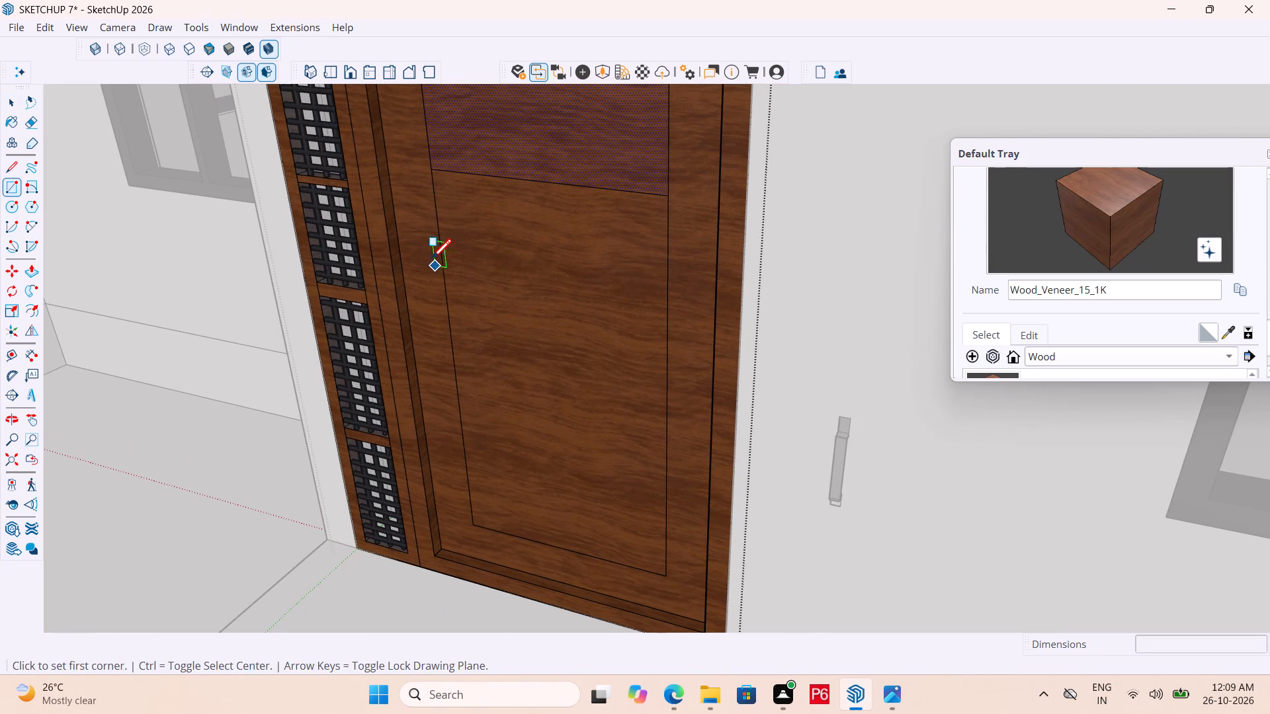
{"action": "left_click", "coordinate": [435, 210]}
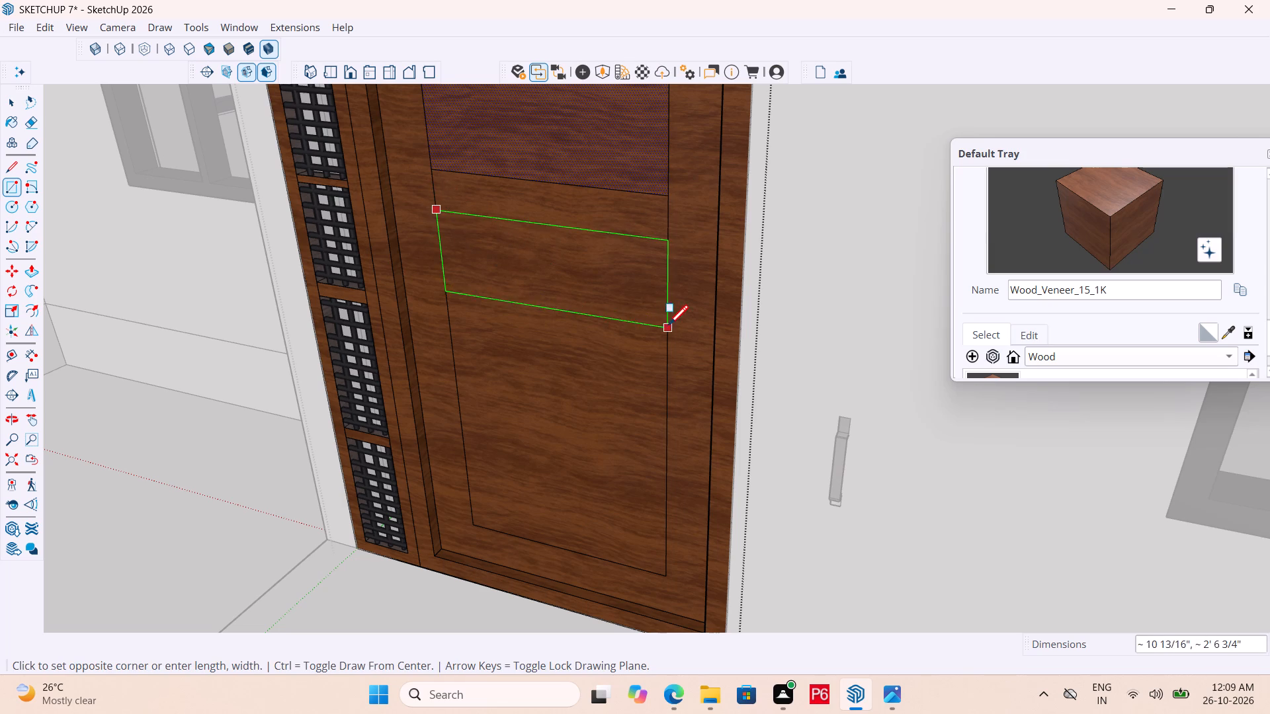
{"action": "left_click", "coordinate": [667, 286]}
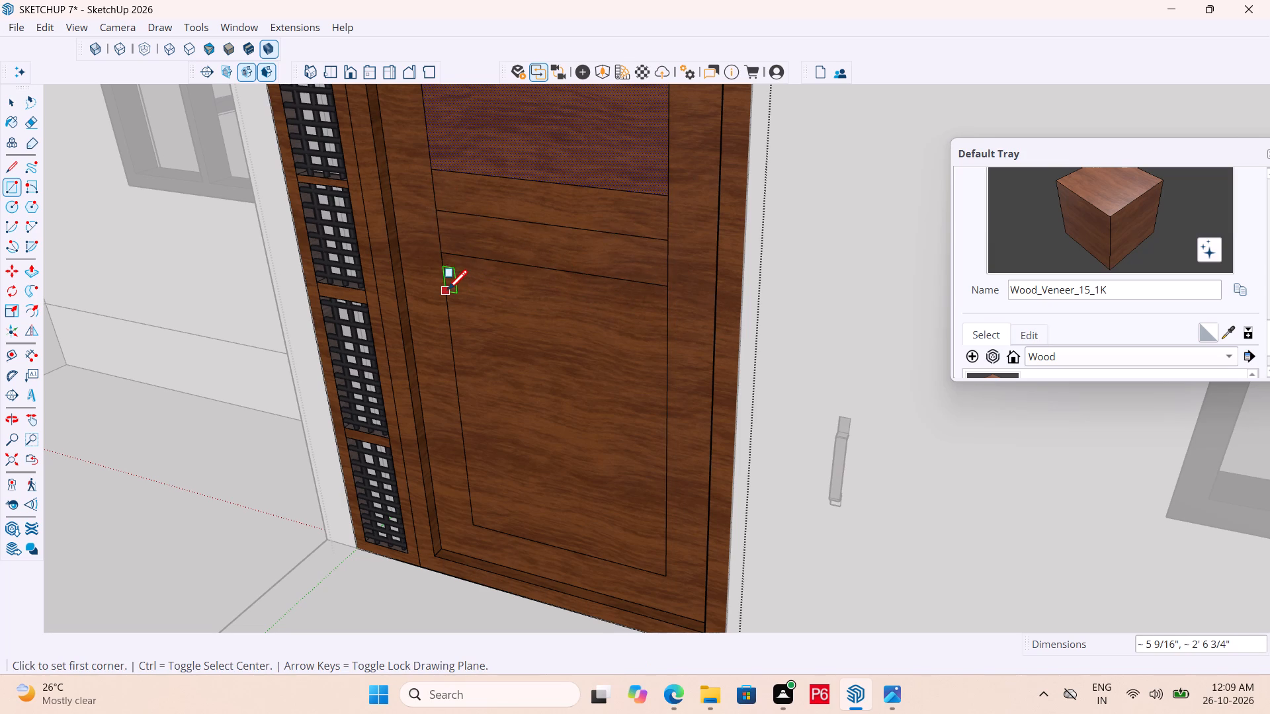
{"action": "left_click_drag", "start_coordinate": [446, 289], "coordinate": [457, 290]}
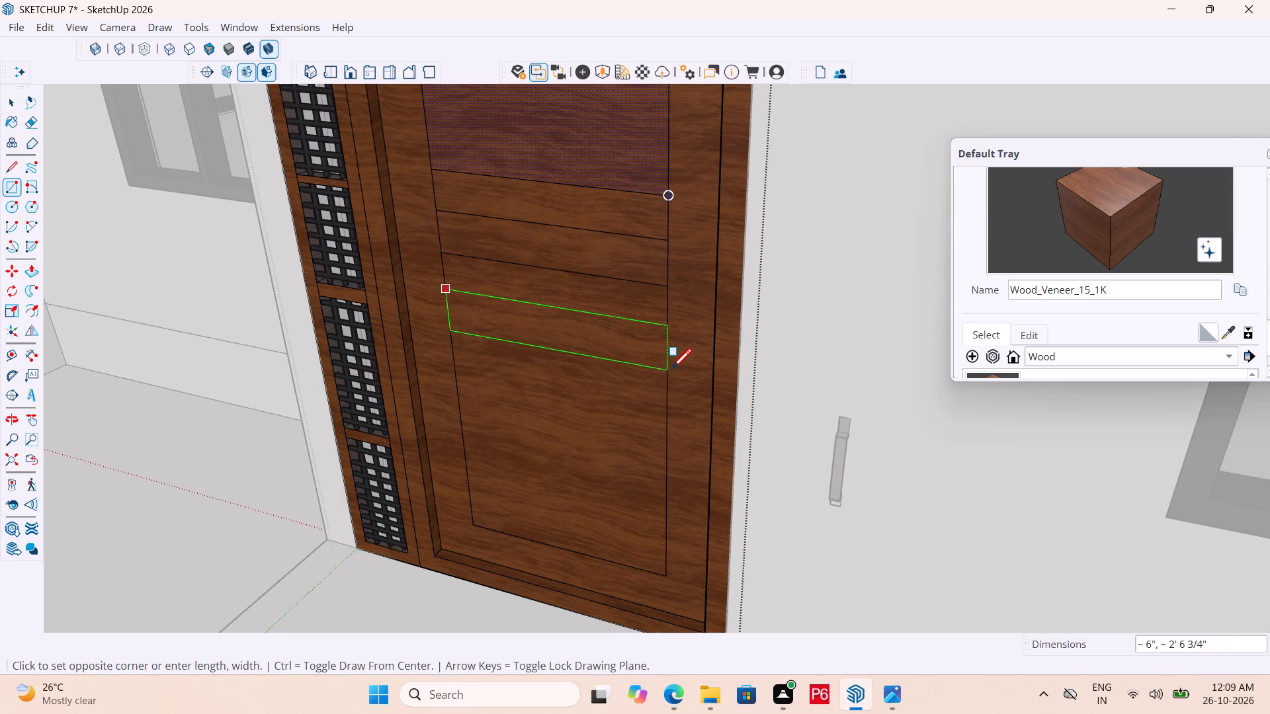
{"action": "left_click", "coordinate": [669, 377]}
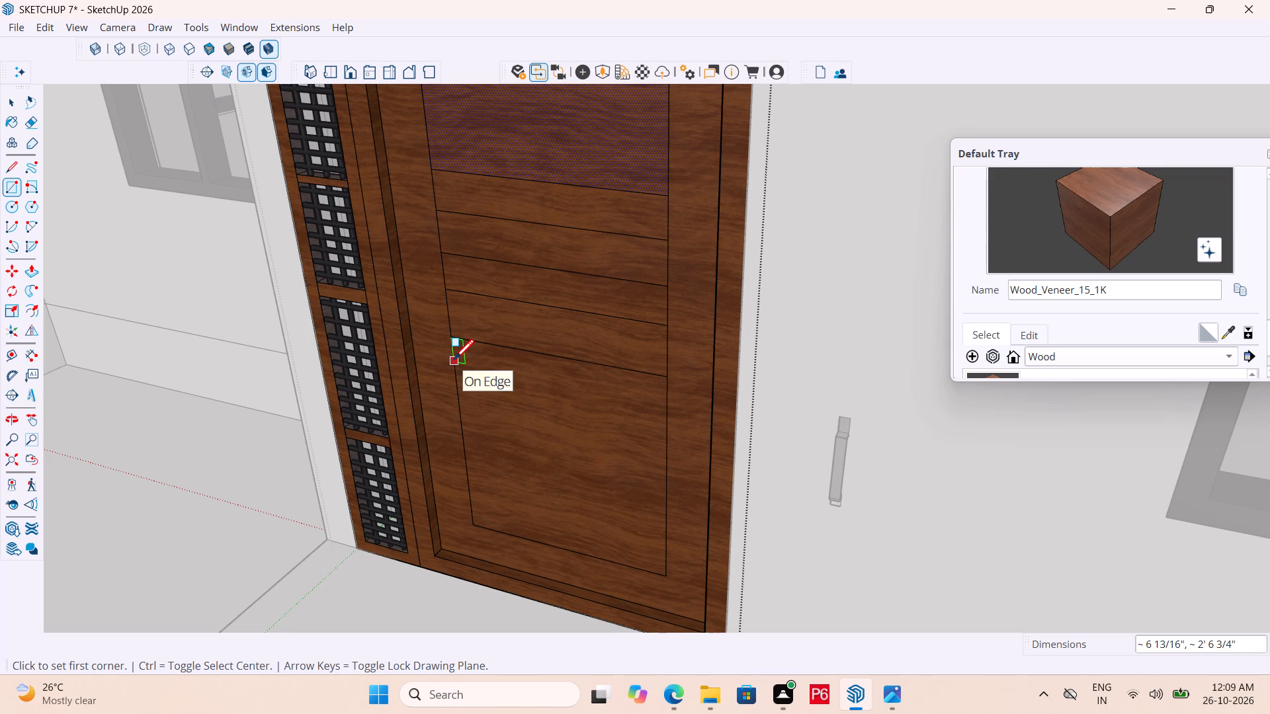
{"action": "left_click", "coordinate": [454, 362]}
{"action": "left_click", "coordinate": [665, 446]}
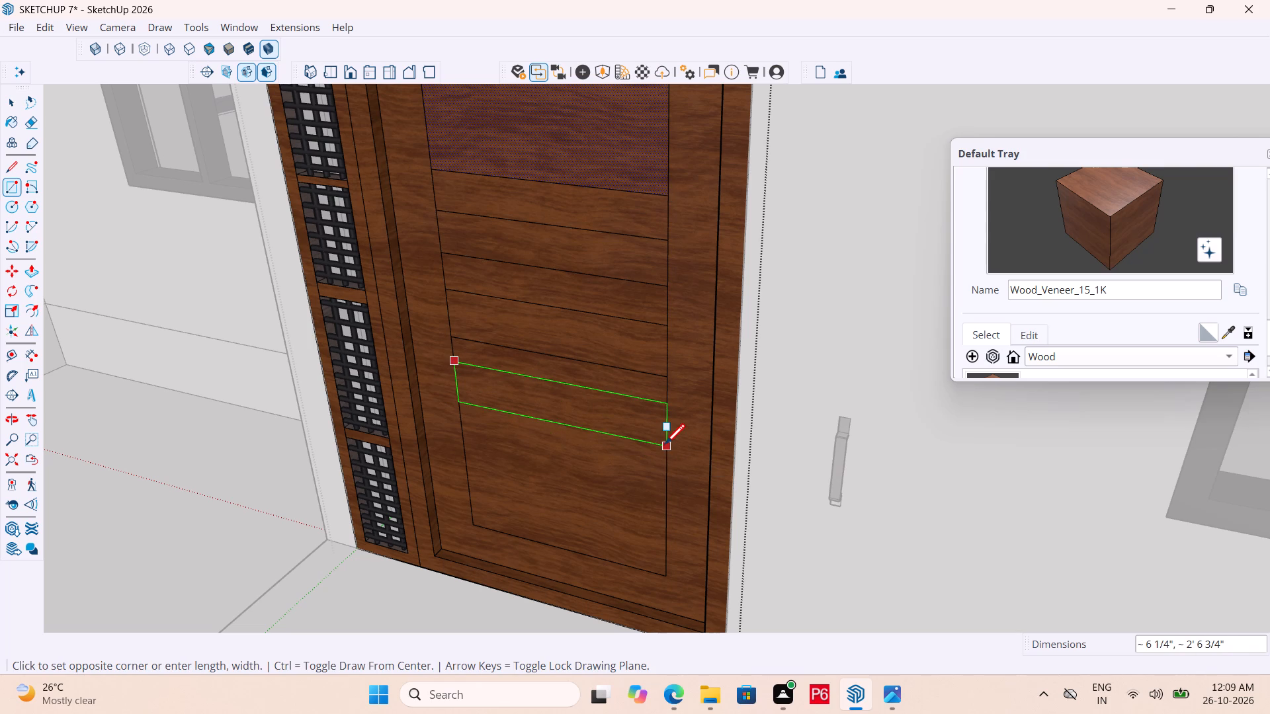
Draw a full-width rectangle about 1' 1 3/4" high down to the inset panel's bottom edge, and save the model.
{"action": "left_click", "coordinate": [470, 442]}
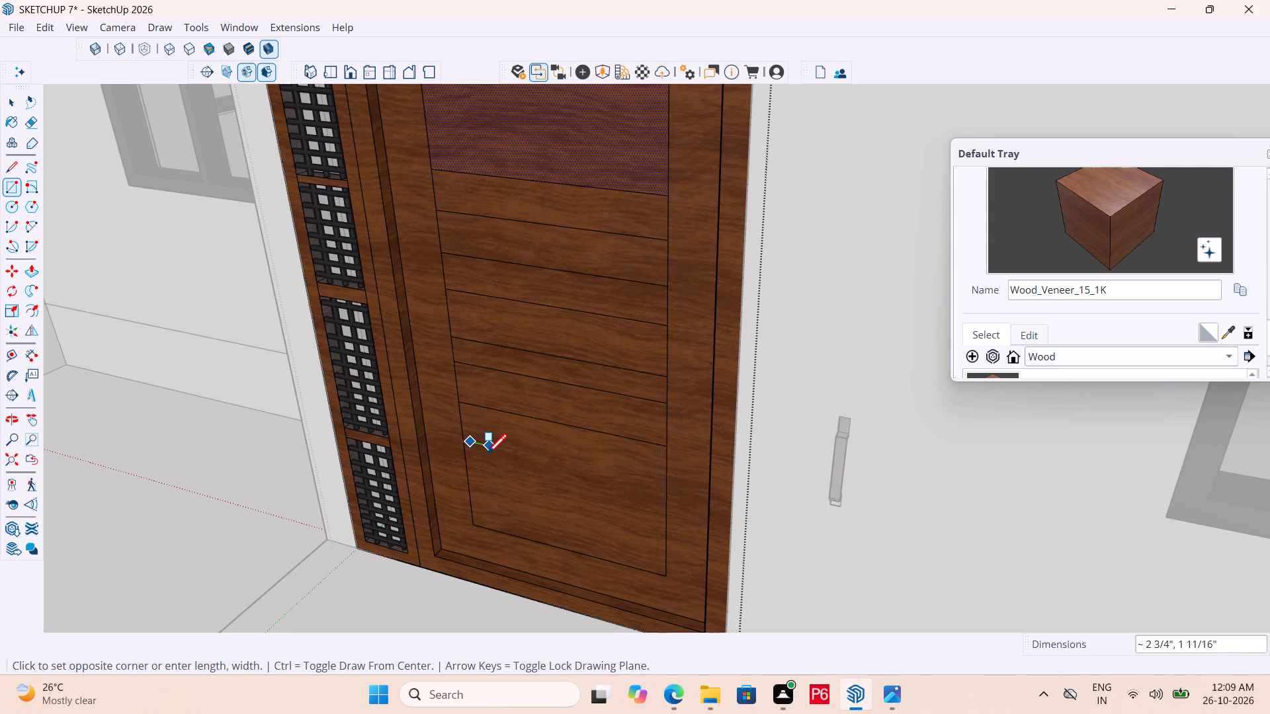
{"action": "key", "text": "Escape"}
{"action": "left_click", "coordinate": [462, 442]}
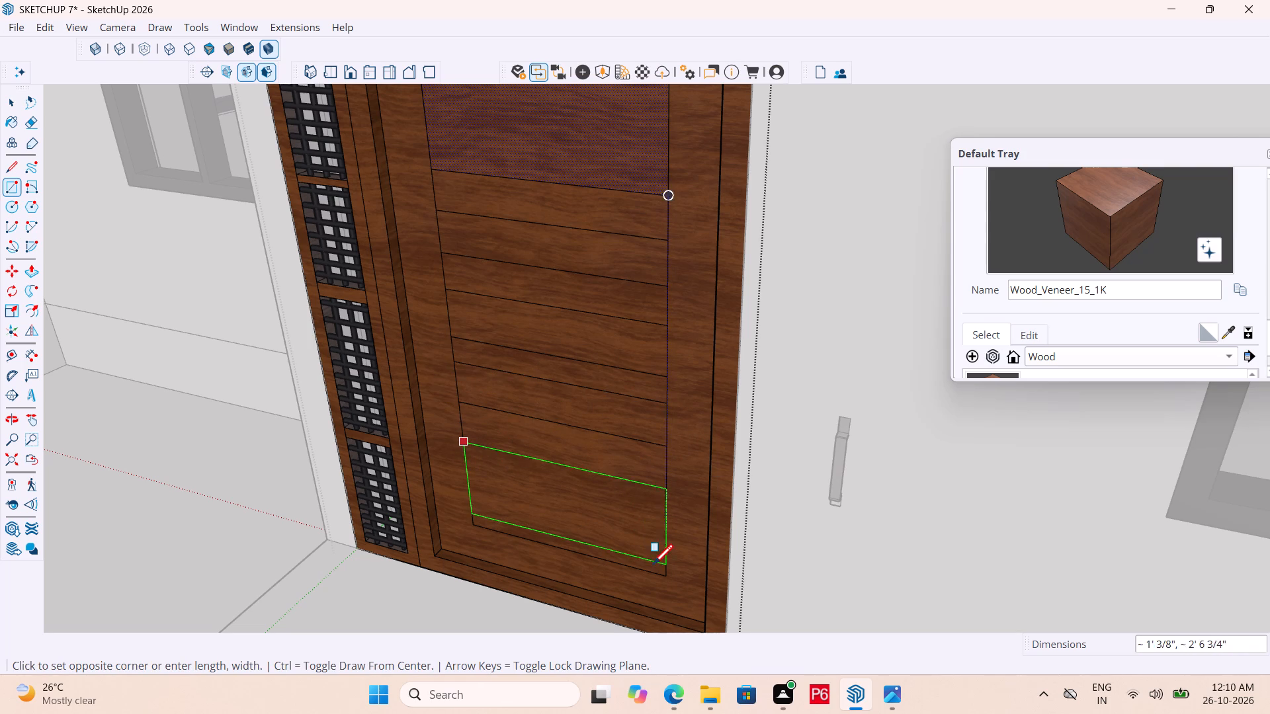
{"action": "left_click", "coordinate": [671, 572]}
{"action": "key", "text": "ctrl+s"}
{"action": "key", "text": "ctrl+s"}
{"action": "key", "text": "ctrl+s"}
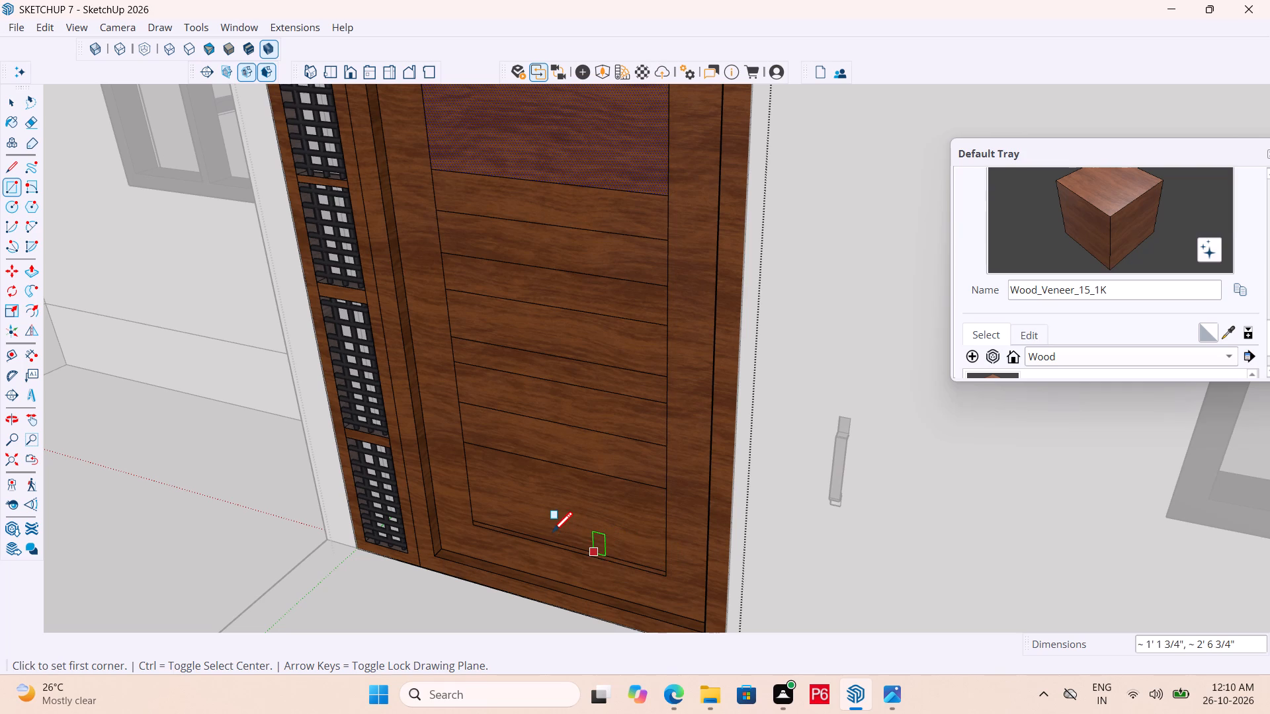
{"action": "key", "text": "ctrl+s"}
Offset the outline of the inset panel's top section inward by about 1 1/4".
{"action": "scroll", "coordinate": [493, 506], "scroll_direction": "down", "scroll_amount": 4}
{"action": "scroll", "coordinate": [594, 524], "scroll_direction": "down", "scroll_amount": 4}
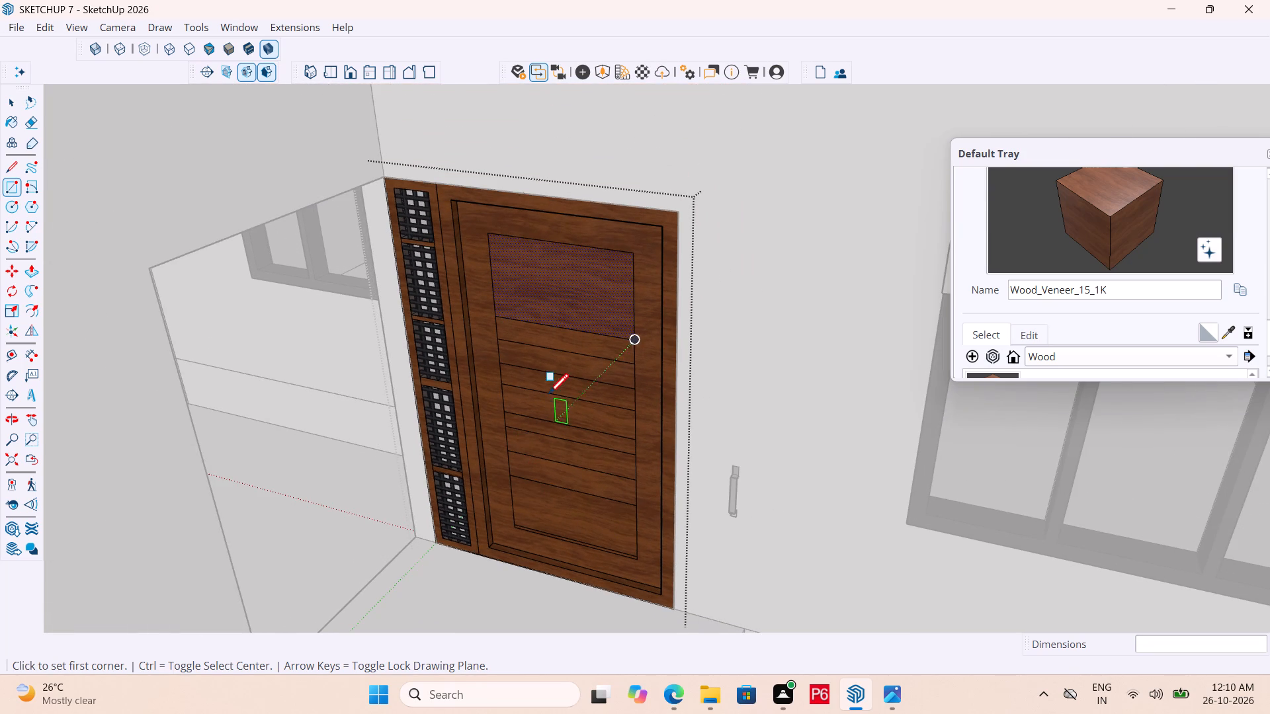
{"action": "scroll", "coordinate": [582, 373], "scroll_direction": "up", "scroll_amount": 5}
{"action": "key", "text": "space"}
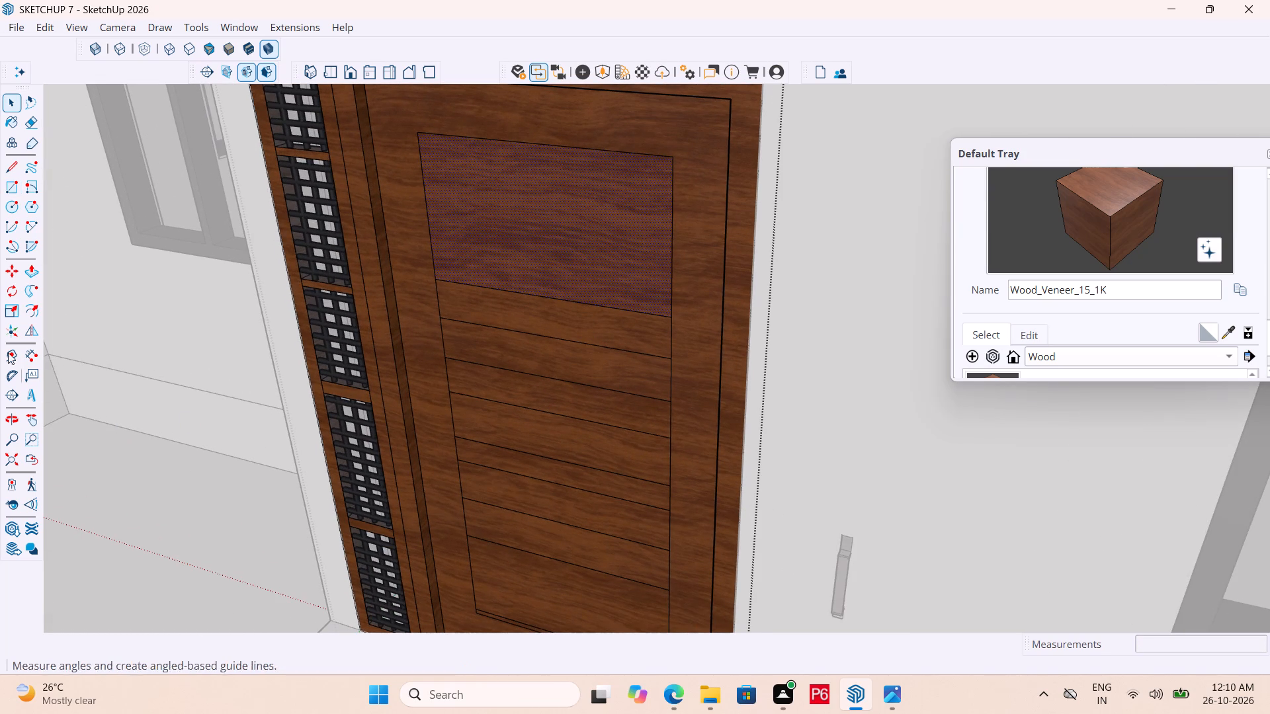
{"action": "left_click", "coordinate": [30, 314]}
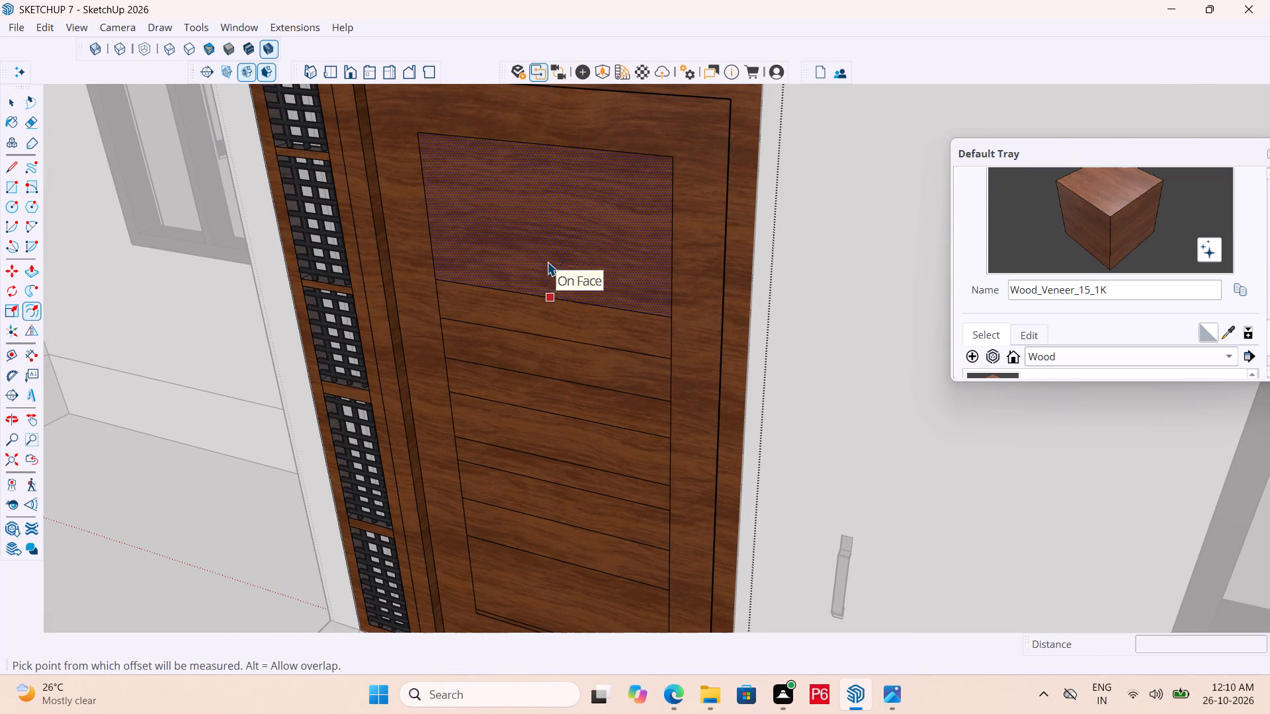
{"action": "left_click", "coordinate": [548, 261]}
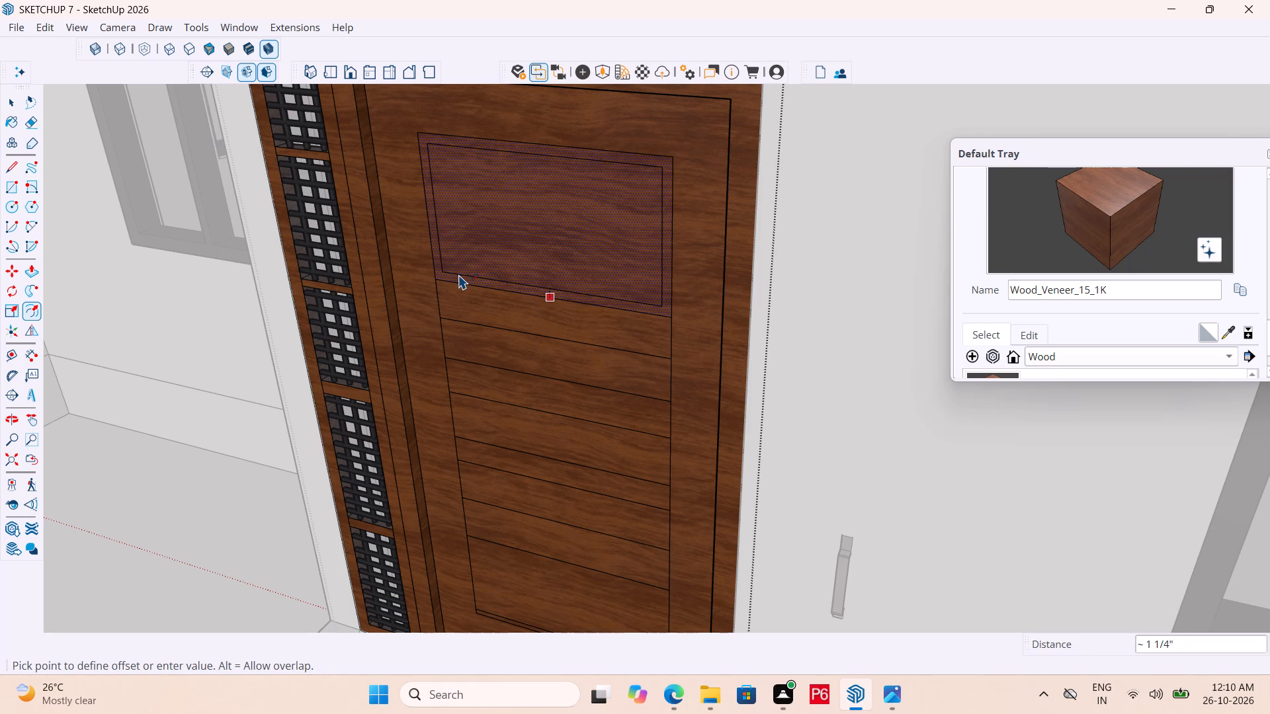
{"action": "left_click", "coordinate": [458, 274]}
{"action": "left_click", "coordinate": [513, 354]}
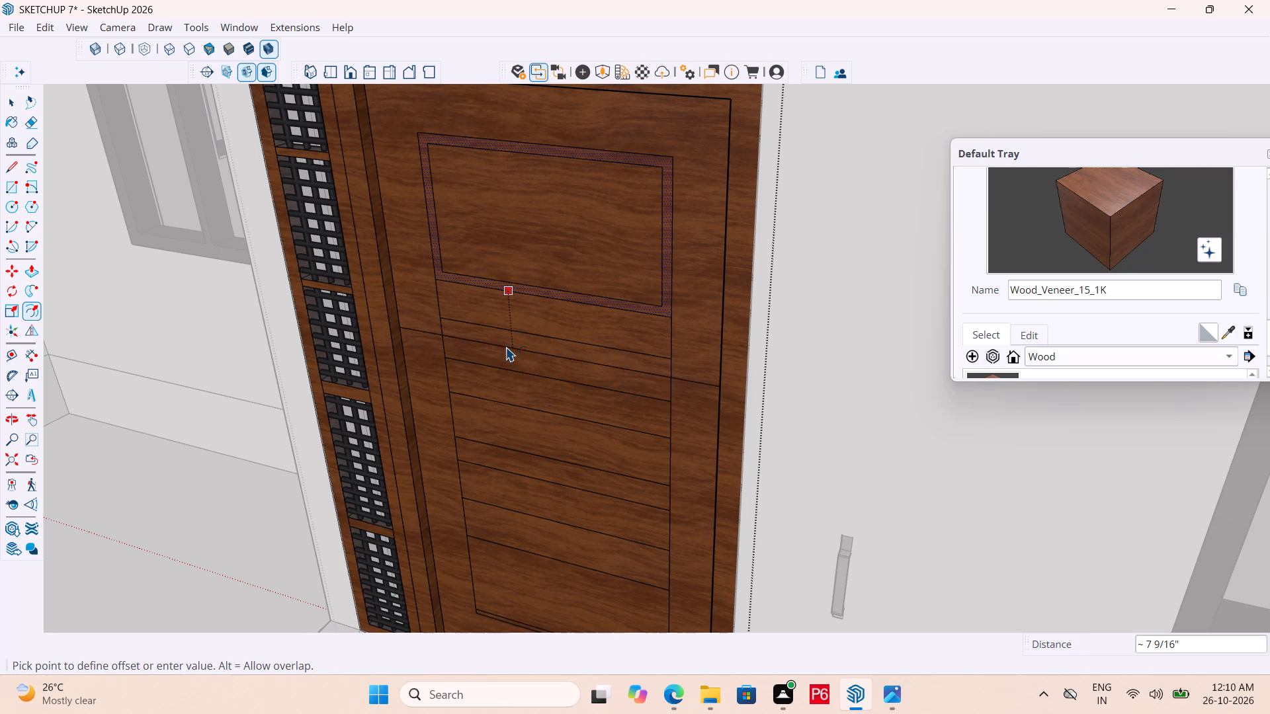
{"action": "key", "text": "space"}
Offset the first narrow rectangle below the top section inward, repeating the same offset distance.
{"action": "left_click", "coordinate": [508, 352]}
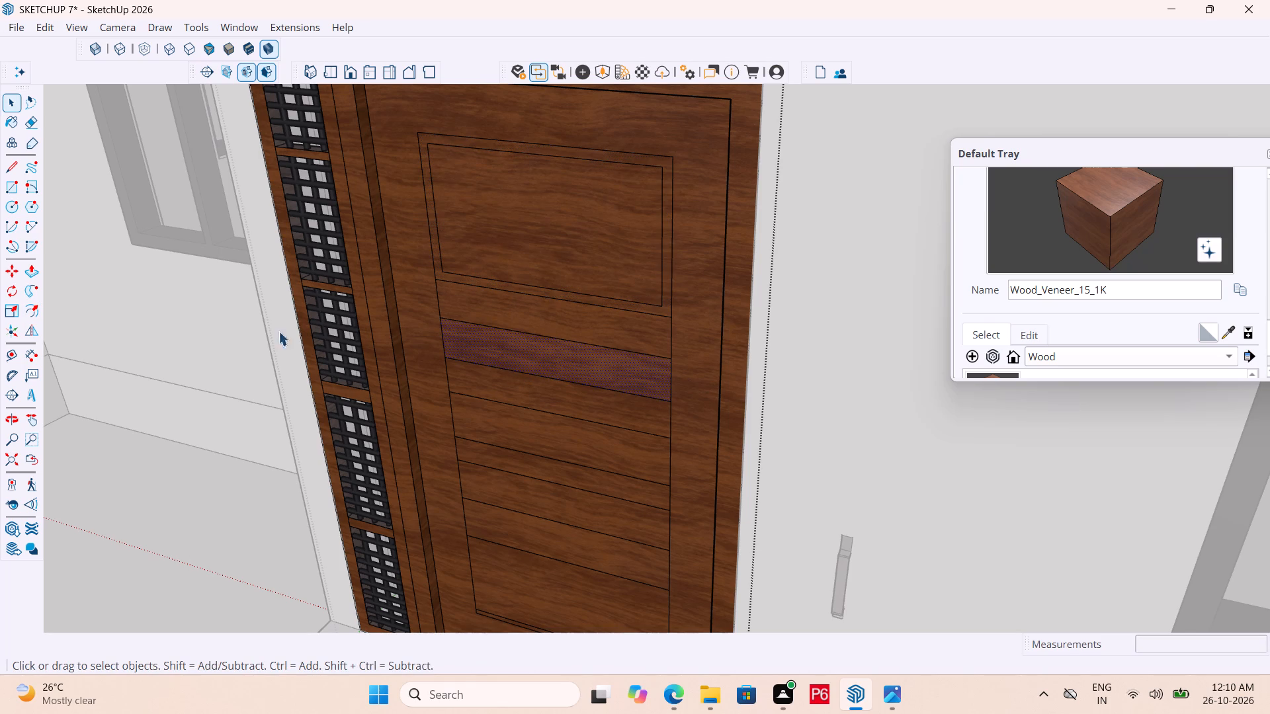
{"action": "left_click", "coordinate": [40, 310]}
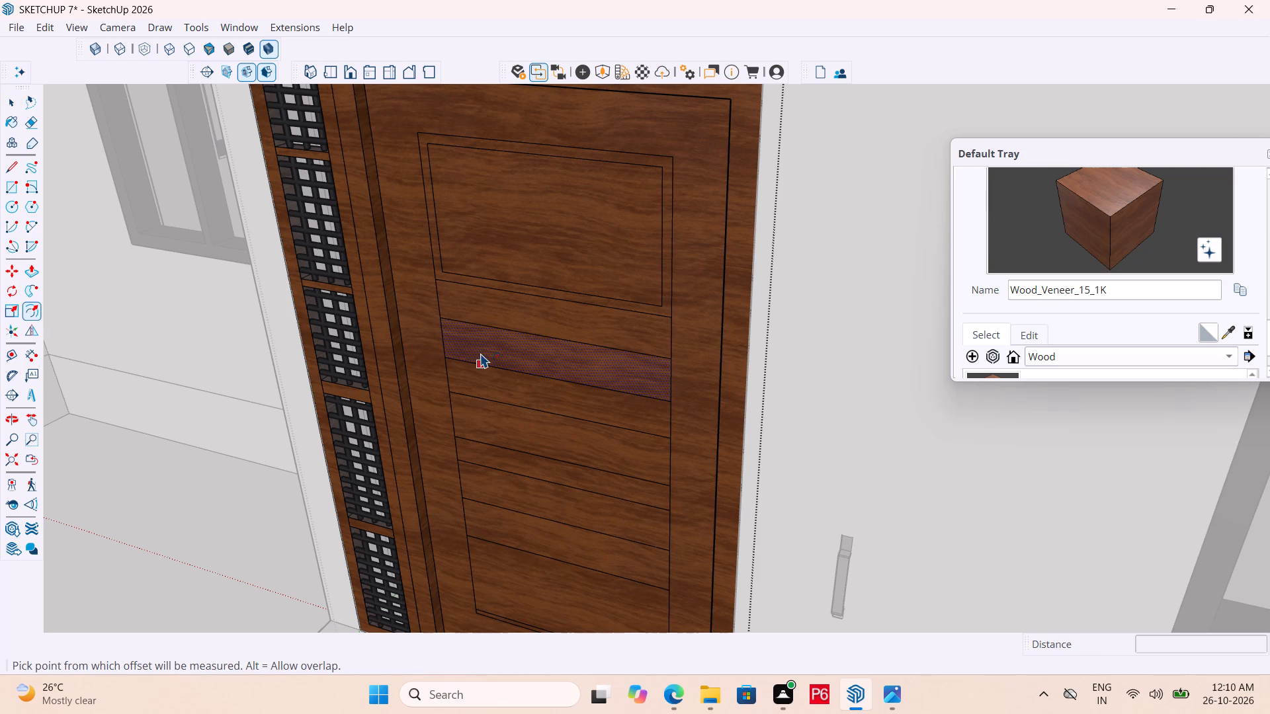
{"action": "triple_click", "coordinate": [480, 353]}
{"action": "scroll", "coordinate": [436, 234], "scroll_direction": "down", "scroll_amount": 3}
{"action": "key", "text": "space"}
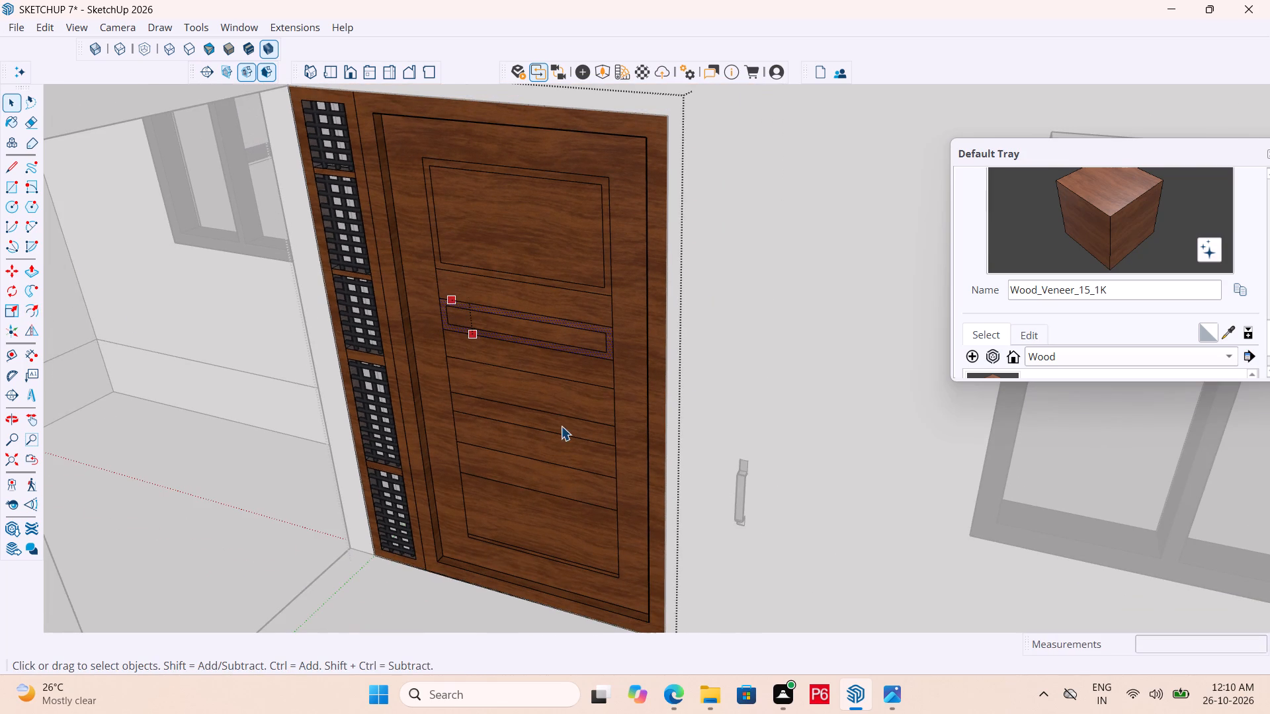
Offset the second narrow rectangle inward, repeating the same offset distance.
{"action": "scroll", "coordinate": [568, 412], "scroll_direction": "up", "scroll_amount": 3}
{"action": "left_click", "coordinate": [571, 399]}
{"action": "left_click", "coordinate": [30, 305]}
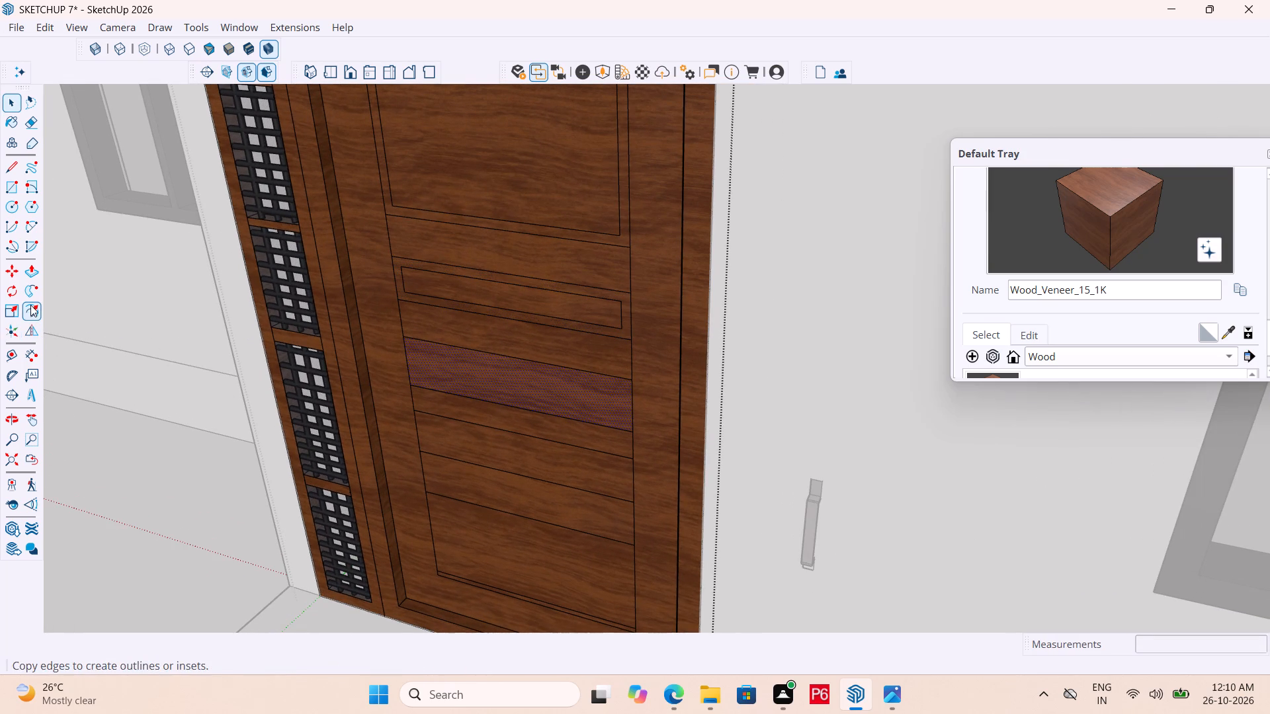
{"action": "triple_click", "coordinate": [492, 379]}
{"action": "scroll", "coordinate": [399, 290], "scroll_direction": "down", "scroll_amount": 2}
{"action": "key", "text": "space"}
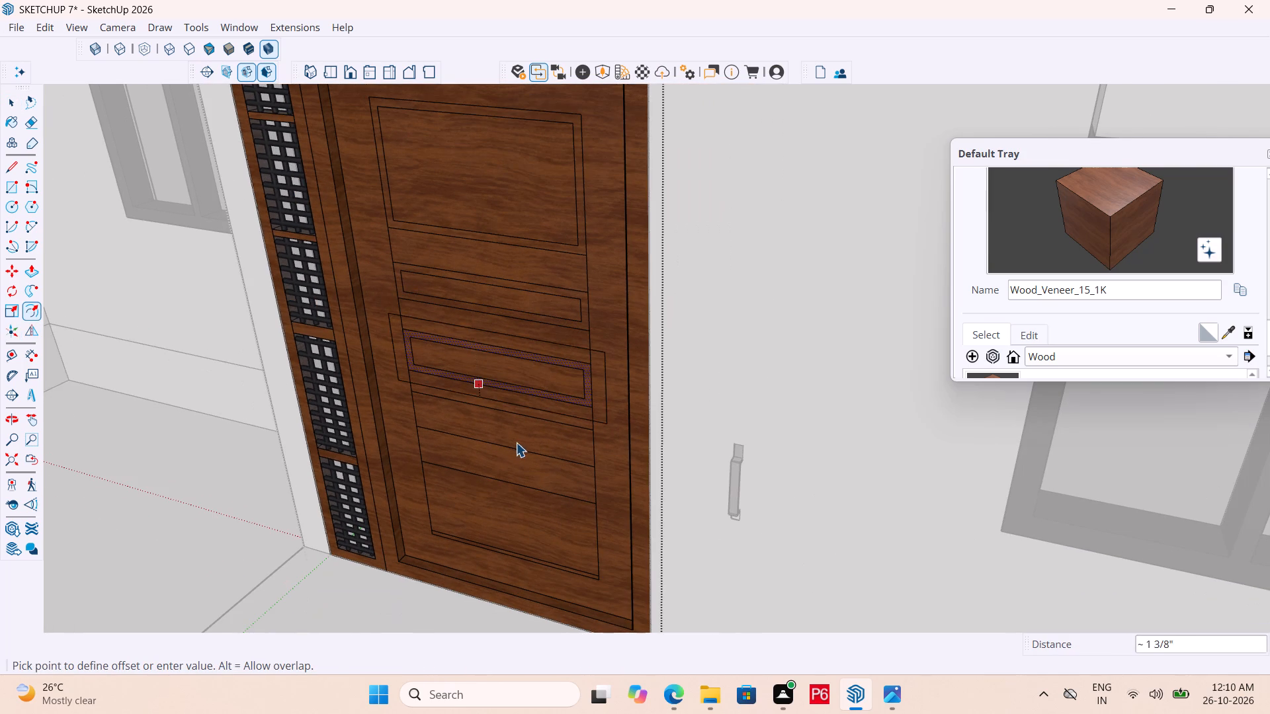
{"action": "scroll", "coordinate": [532, 450], "scroll_direction": "up", "scroll_amount": 4}
{"action": "key", "text": "space"}
Offset the third narrow rectangle of the door panel inward, repeating the same offset distance.
{"action": "left_click", "coordinate": [513, 432]}
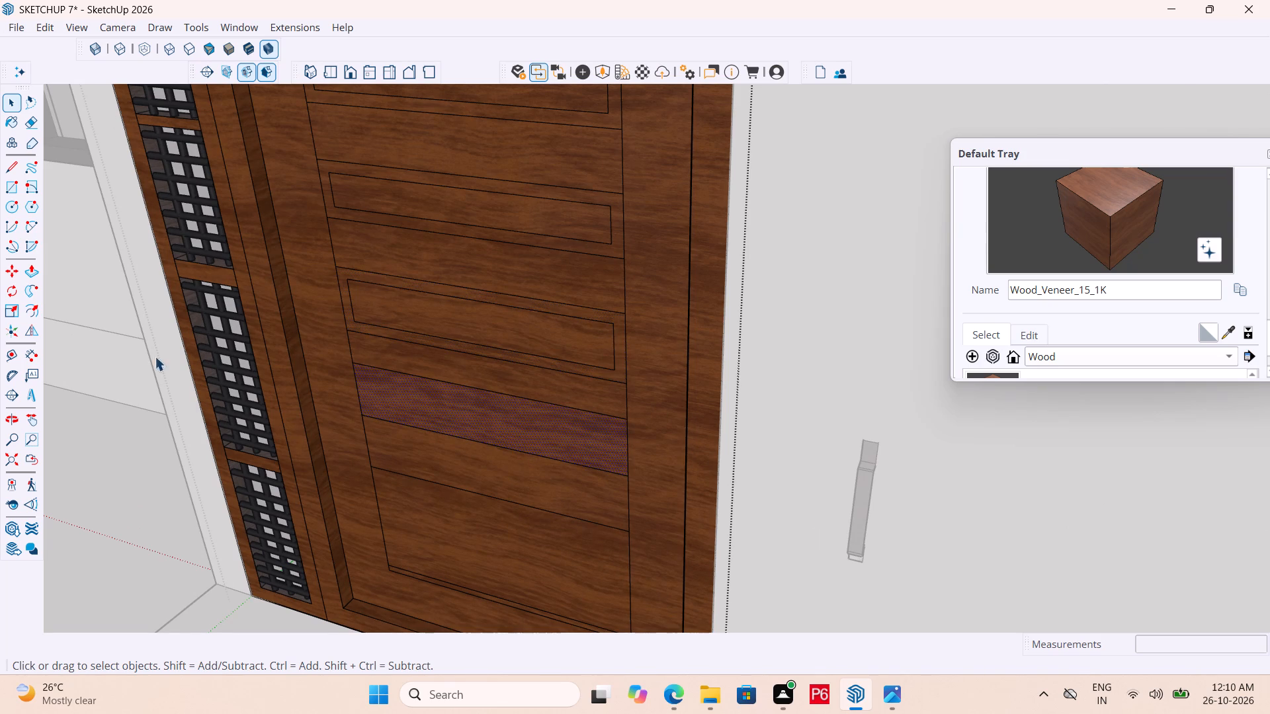
{"action": "left_click", "coordinate": [34, 309]}
{"action": "double_click", "coordinate": [465, 420]}
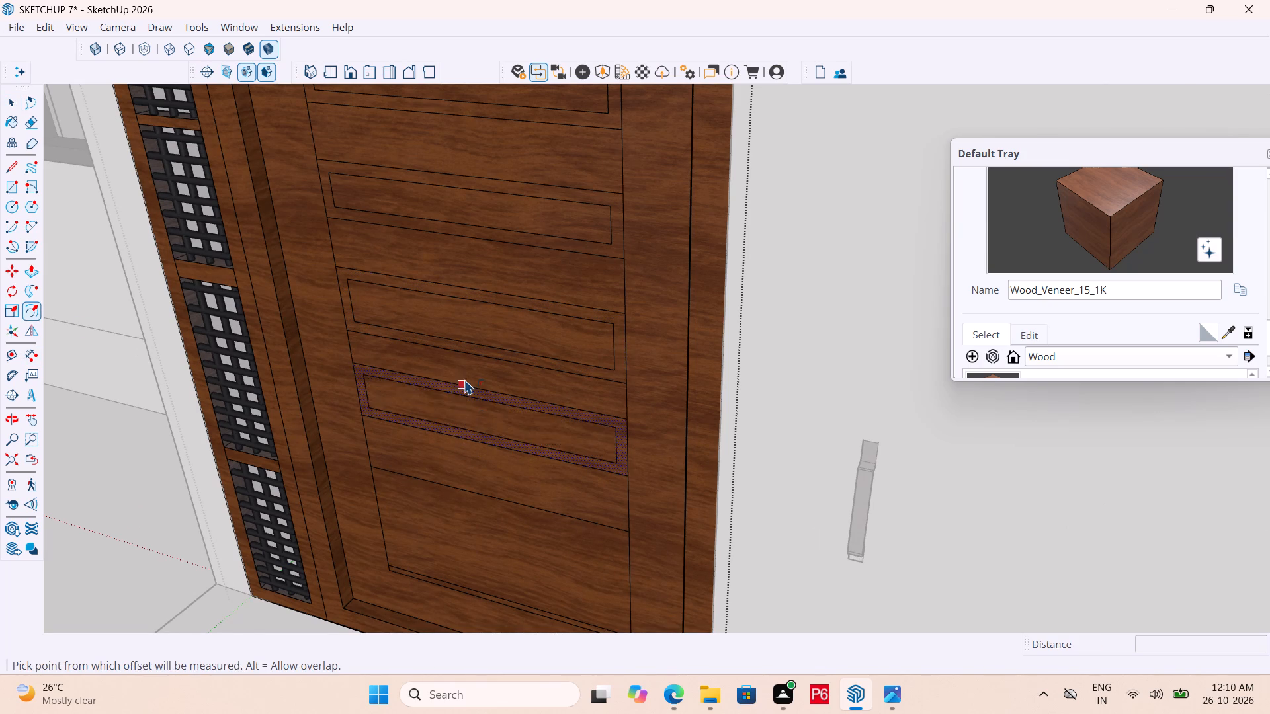
Offset the large bottom rectangle of the door panel inward, repeating the same offset distance, and save the model.
{"action": "scroll", "coordinate": [499, 309], "scroll_direction": "down", "scroll_amount": 4}
{"action": "key", "text": "space"}
{"action": "left_click", "coordinate": [487, 467]}
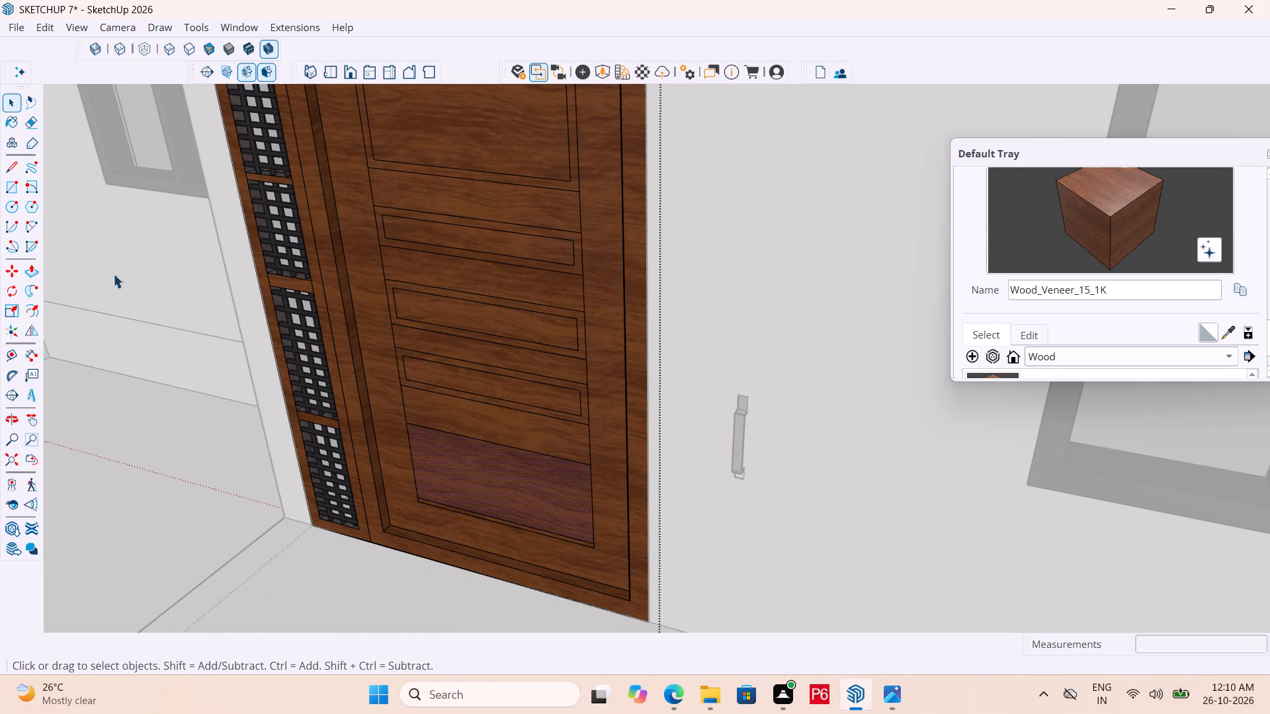
{"action": "left_click", "coordinate": [33, 306]}
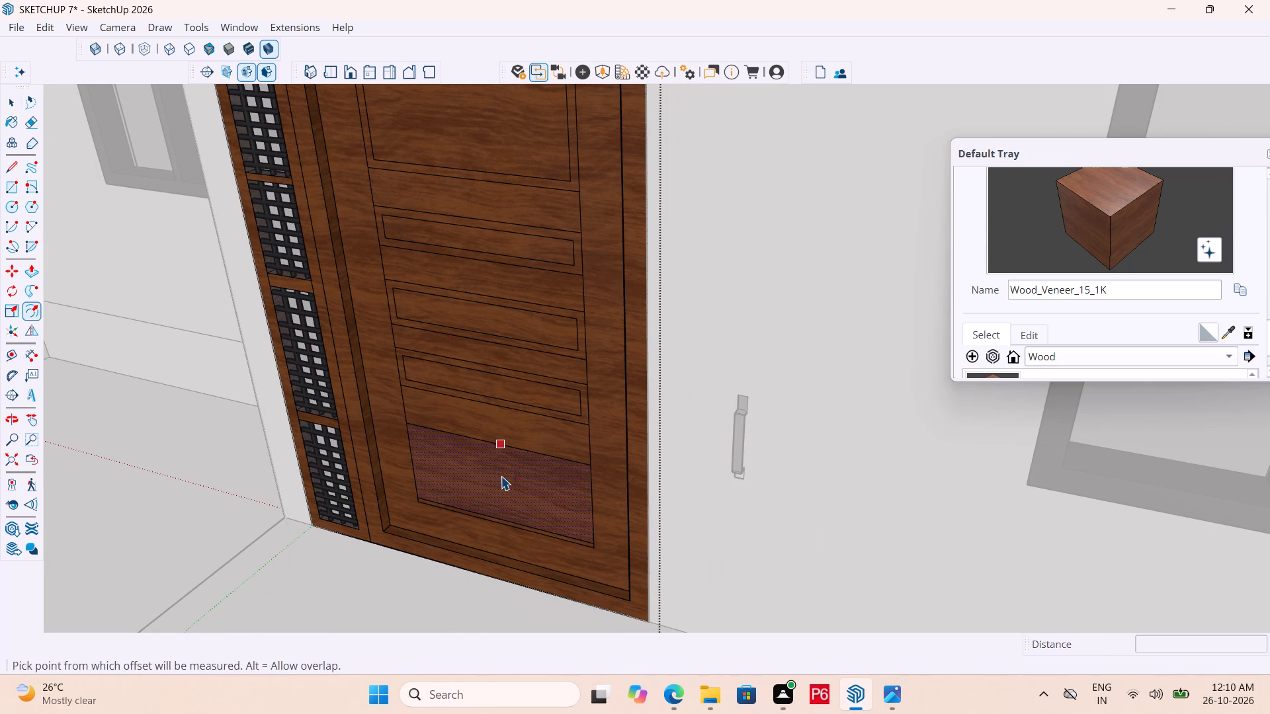
{"action": "double_click", "coordinate": [501, 476]}
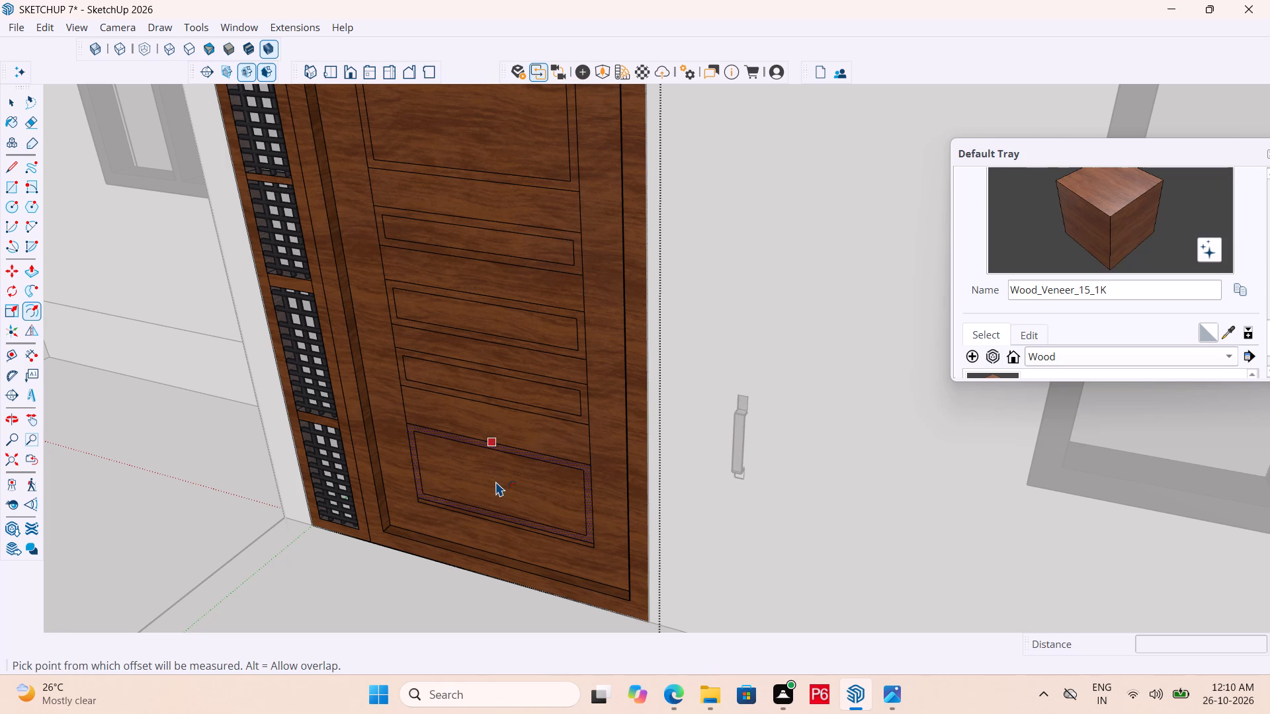
{"action": "key", "text": "ctrl+s"}
{"action": "key", "text": "ctrl+s"}
Erase the side edges linking the top section to the first narrow rectangle and the first narrow rectangle to the second.
{"action": "scroll", "coordinate": [551, 572], "scroll_direction": "down", "scroll_amount": 3}
{"action": "key", "text": "space"}
{"action": "scroll", "coordinate": [571, 310], "scroll_direction": "up", "scroll_amount": 3}
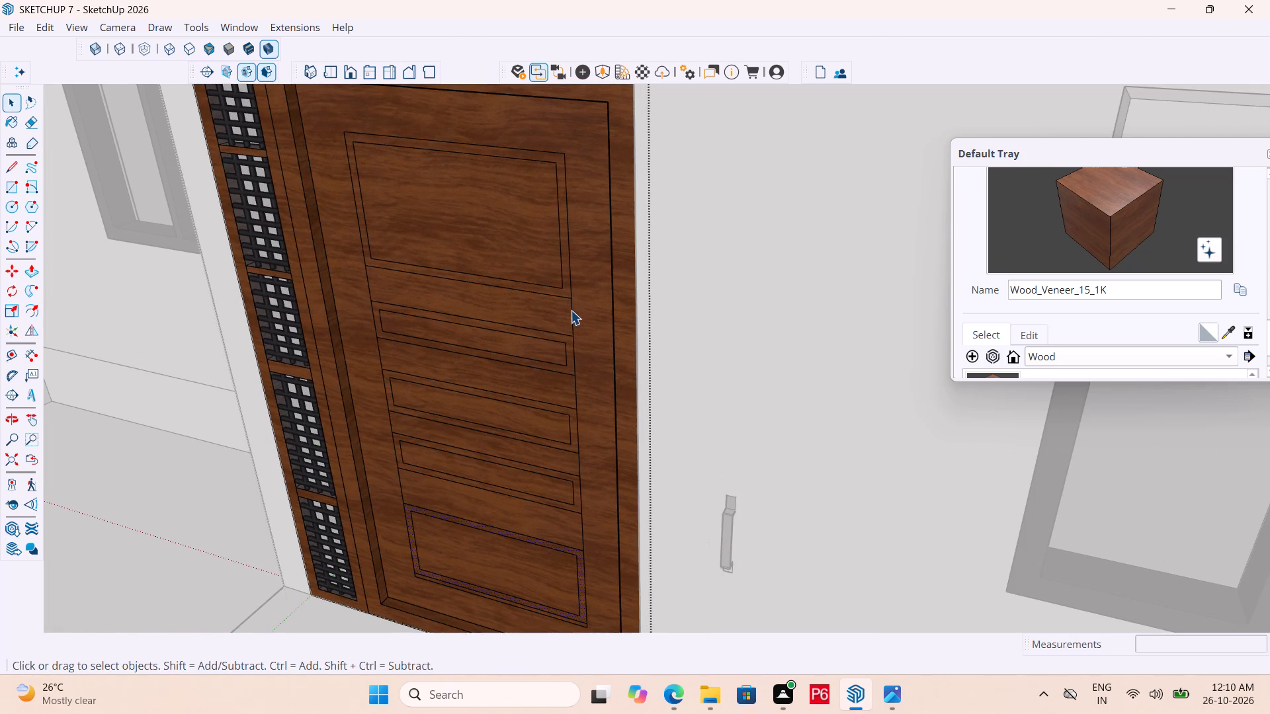
{"action": "key", "text": "e"}
{"action": "left_click_drag", "start_coordinate": [362, 294], "coordinate": [369, 289]}
{"action": "left_click", "coordinate": [370, 289]}
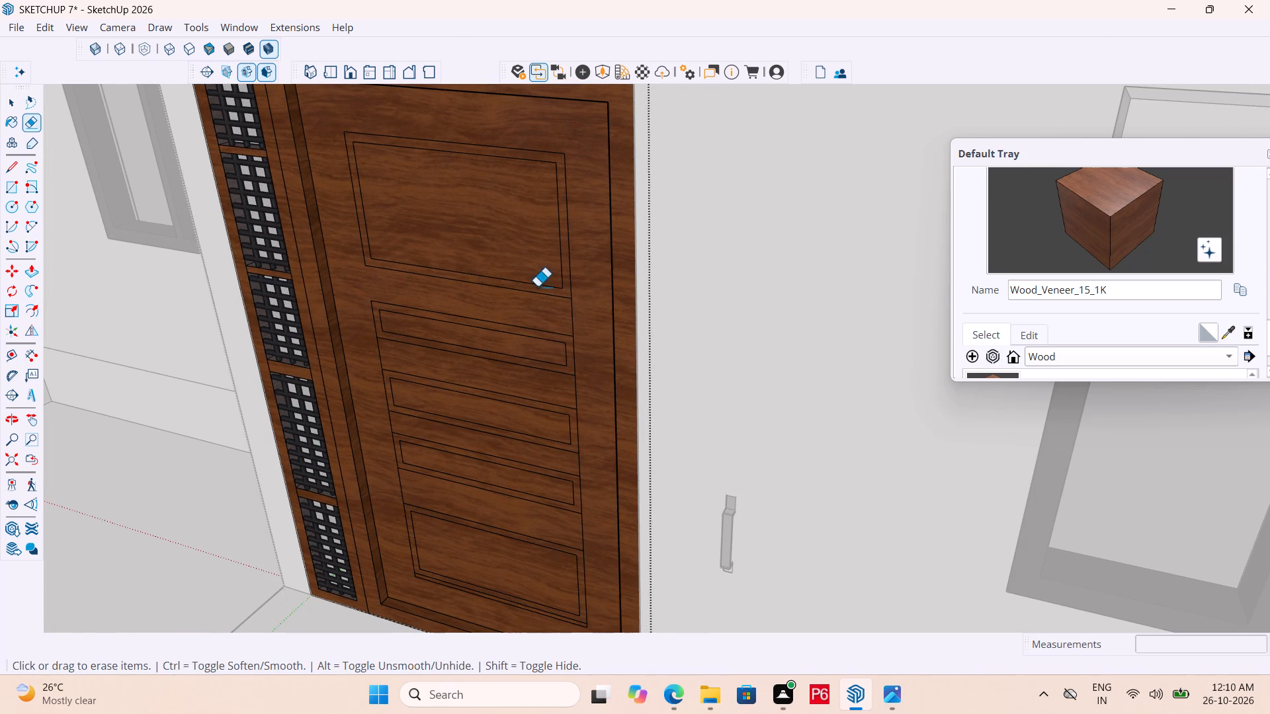
{"action": "left_click_drag", "start_coordinate": [579, 314], "coordinate": [570, 314]}
{"action": "left_click", "coordinate": [568, 314]}
{"action": "left_click_drag", "start_coordinate": [578, 392], "coordinate": [552, 386]}
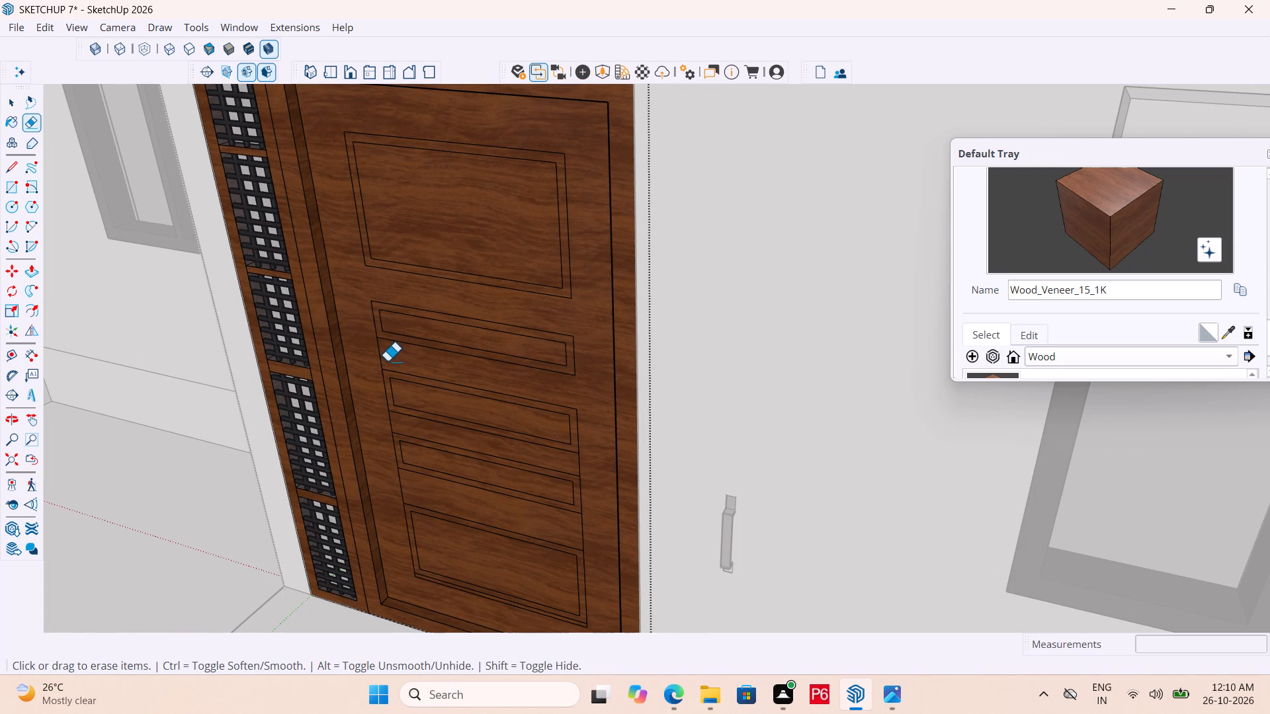
{"action": "left_click", "coordinate": [377, 360]}
{"action": "left_click", "coordinate": [384, 365]}
{"action": "left_click", "coordinate": [379, 360]}
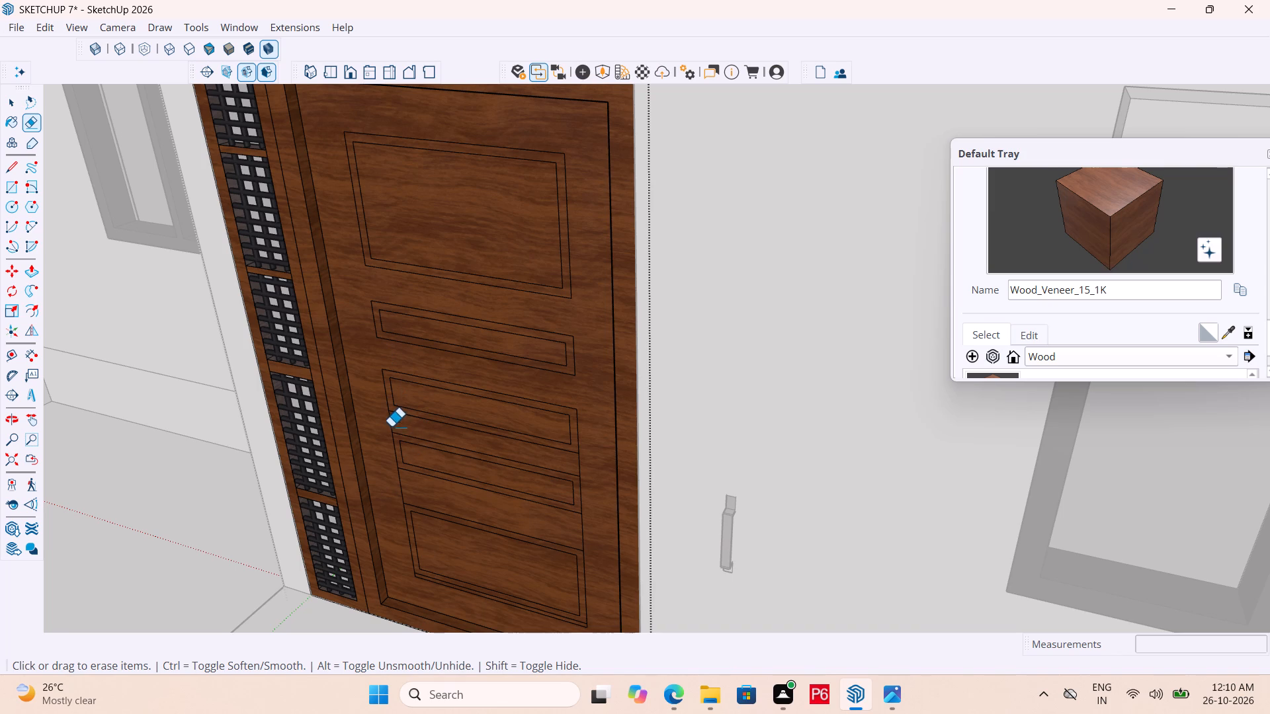
Erase the side edges linking the second narrow rectangle to the third and the third to the bottom section.
{"action": "left_click", "coordinate": [392, 424]}
{"action": "left_click", "coordinate": [576, 461]}
{"action": "left_click_drag", "start_coordinate": [577, 461], "coordinate": [589, 461]}
{"action": "double_click", "coordinate": [585, 463]}
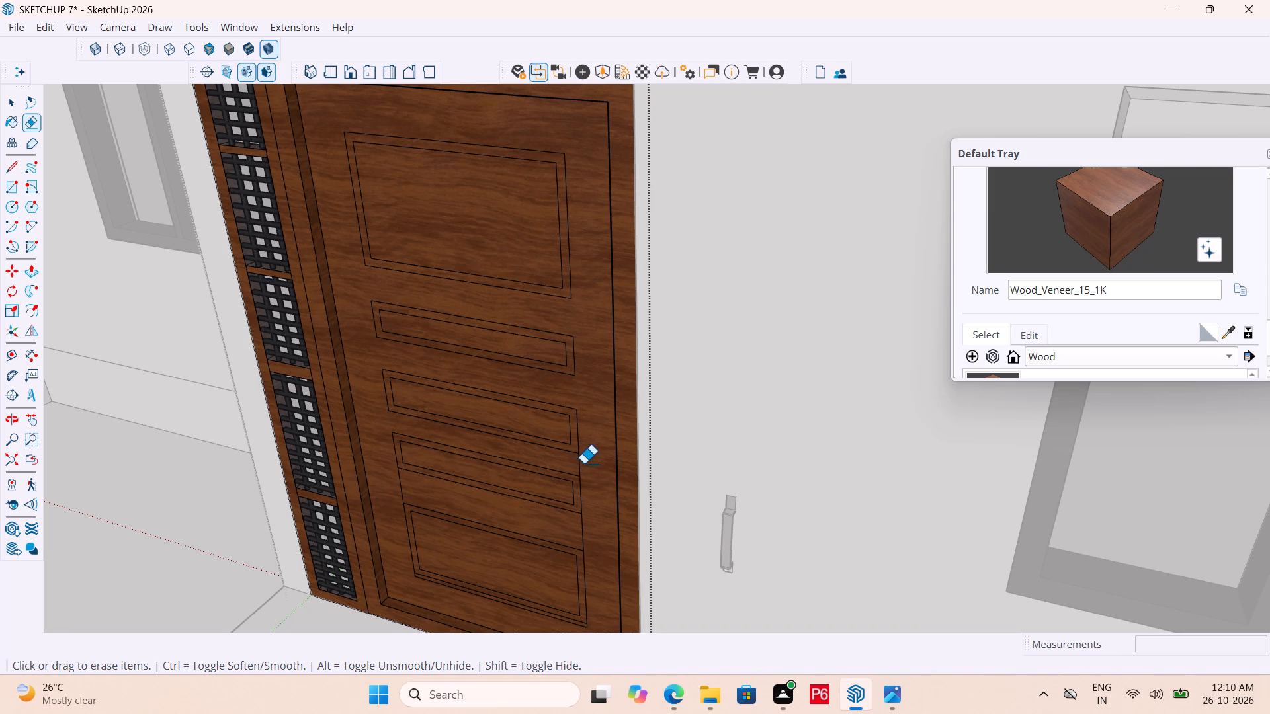
{"action": "triple_click", "coordinate": [584, 467]}
{"action": "scroll", "coordinate": [520, 342], "scroll_direction": "down", "scroll_amount": 3}
{"action": "scroll", "coordinate": [573, 545], "scroll_direction": "up", "scroll_amount": 6}
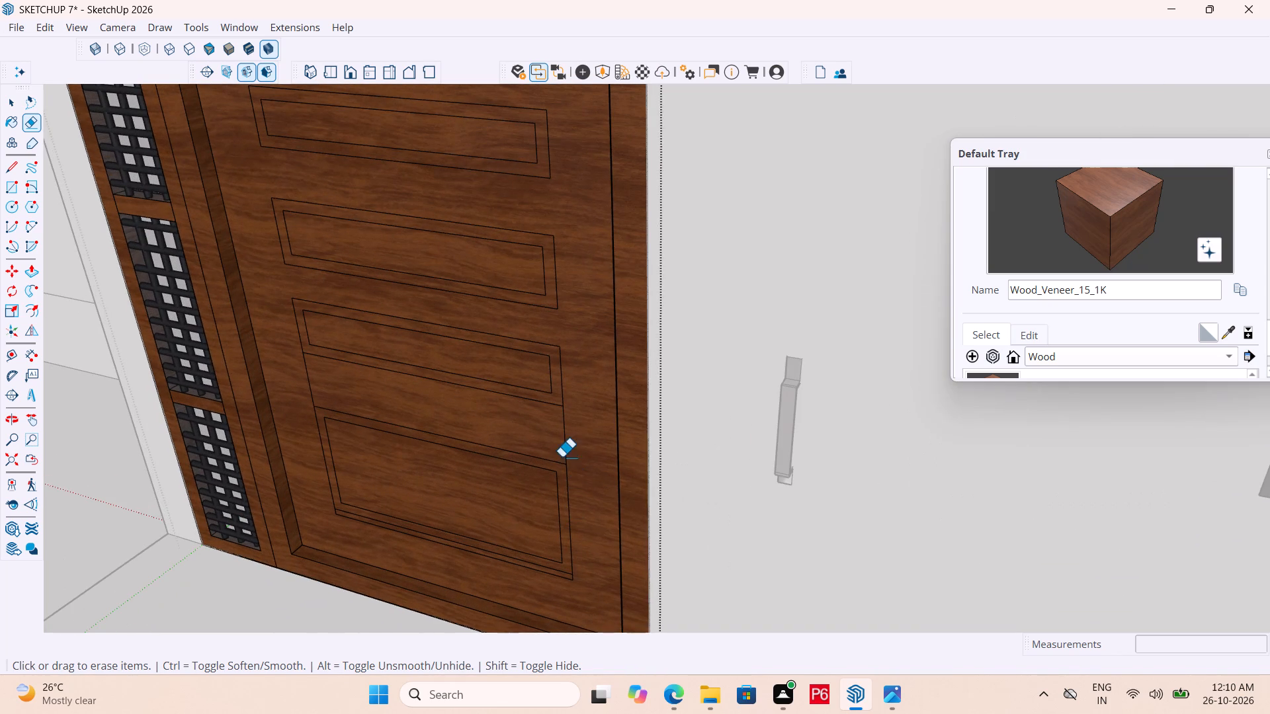
{"action": "left_click", "coordinate": [563, 445]}
{"action": "double_click", "coordinate": [313, 389]}
{"action": "scroll", "coordinate": [611, 571], "scroll_direction": "down", "scroll_amount": 4}
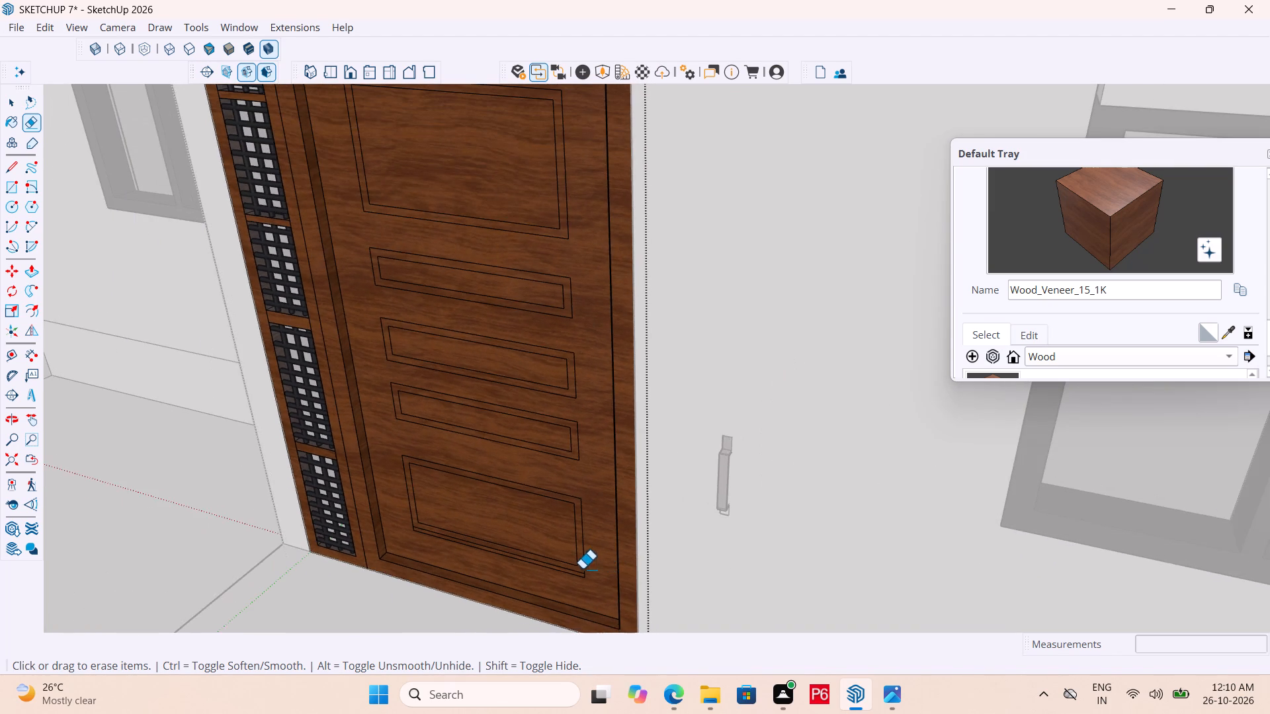
Erase the extra line and leftover edge stubs below the bottom section's outline, and save the model.
{"action": "middle_click_drag", "start_coordinate": [526, 555], "coordinate": [544, 452]}
{"action": "scroll", "coordinate": [491, 603], "scroll_direction": "up", "scroll_amount": 11}
{"action": "scroll", "coordinate": [591, 566], "scroll_direction": "up", "scroll_amount": 5}
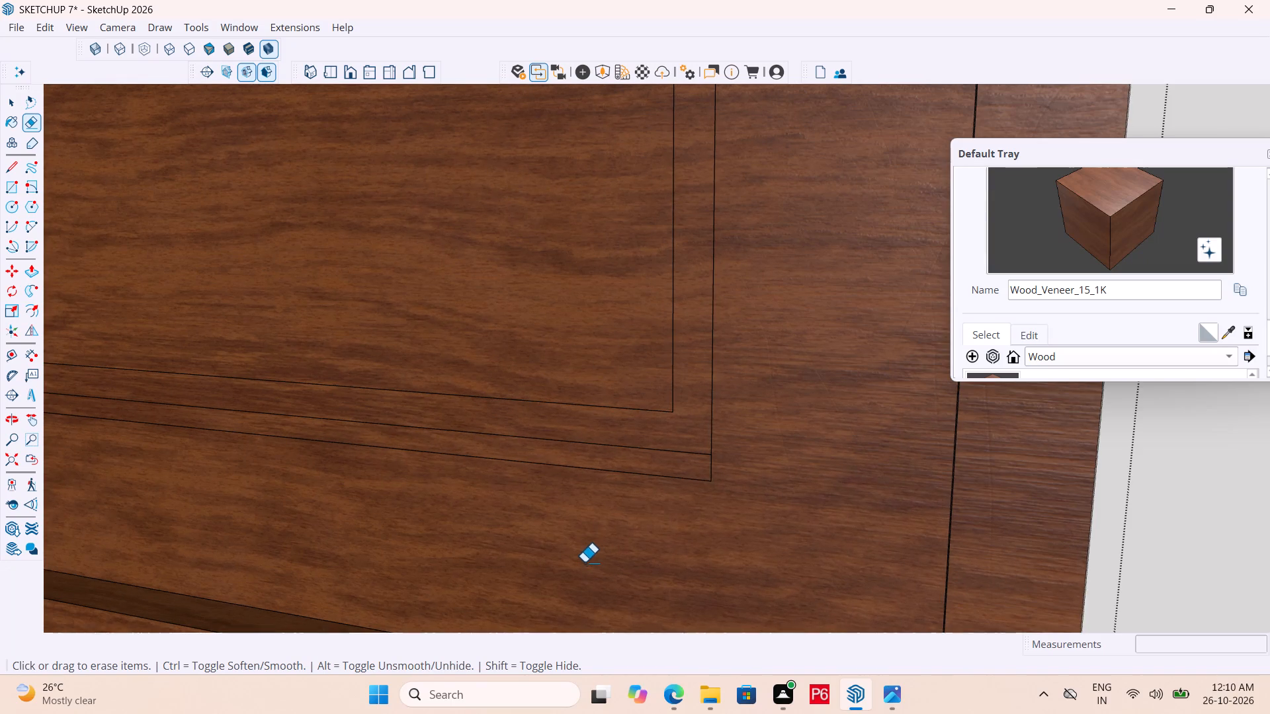
{"action": "double_click", "coordinate": [698, 482]}
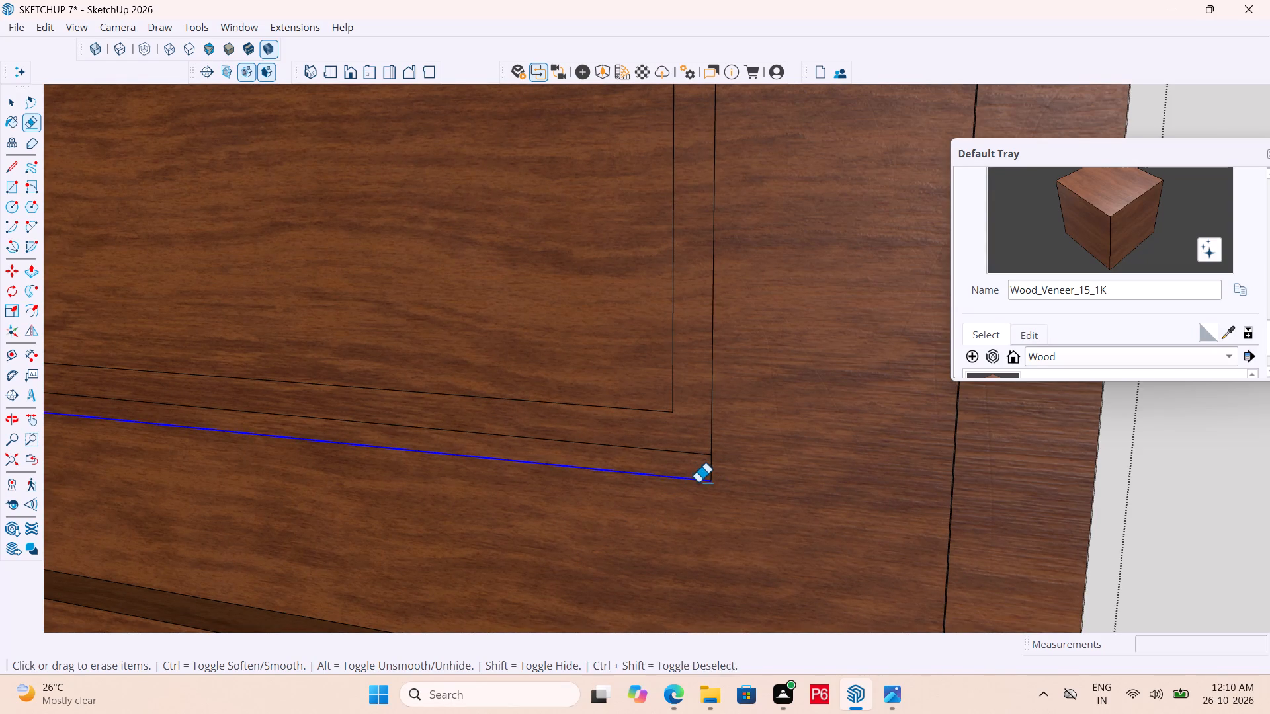
{"action": "left_click_drag", "start_coordinate": [710, 475], "coordinate": [720, 474]}
{"action": "scroll", "coordinate": [819, 517], "scroll_direction": "down", "scroll_amount": 6}
{"action": "scroll", "coordinate": [206, 498], "scroll_direction": "up", "scroll_amount": 6}
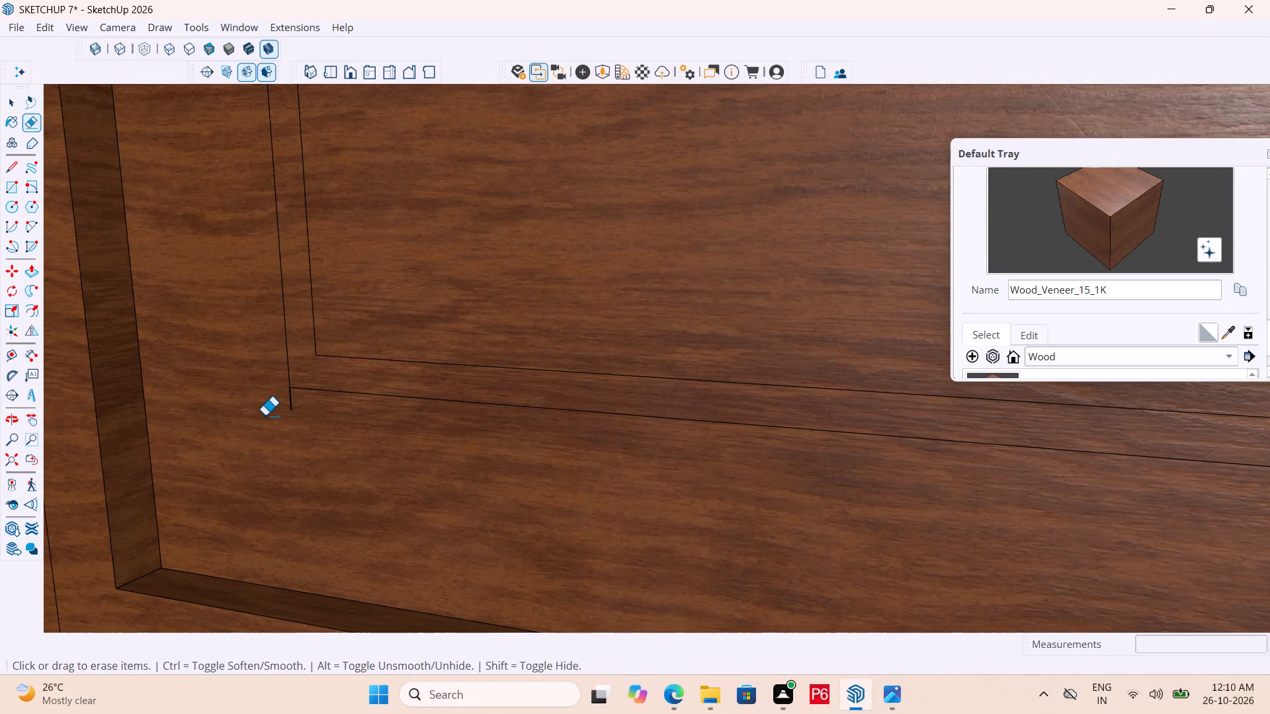
{"action": "left_click_drag", "start_coordinate": [287, 406], "coordinate": [295, 406]}
{"action": "scroll", "coordinate": [327, 524], "scroll_direction": "down", "scroll_amount": 3}
{"action": "key", "text": "ctrl+s"}
{"action": "key", "text": "ctrl+s"}
{"action": "key", "text": "ctrl+s"}
{"action": "key", "text": "ctrl+s"}
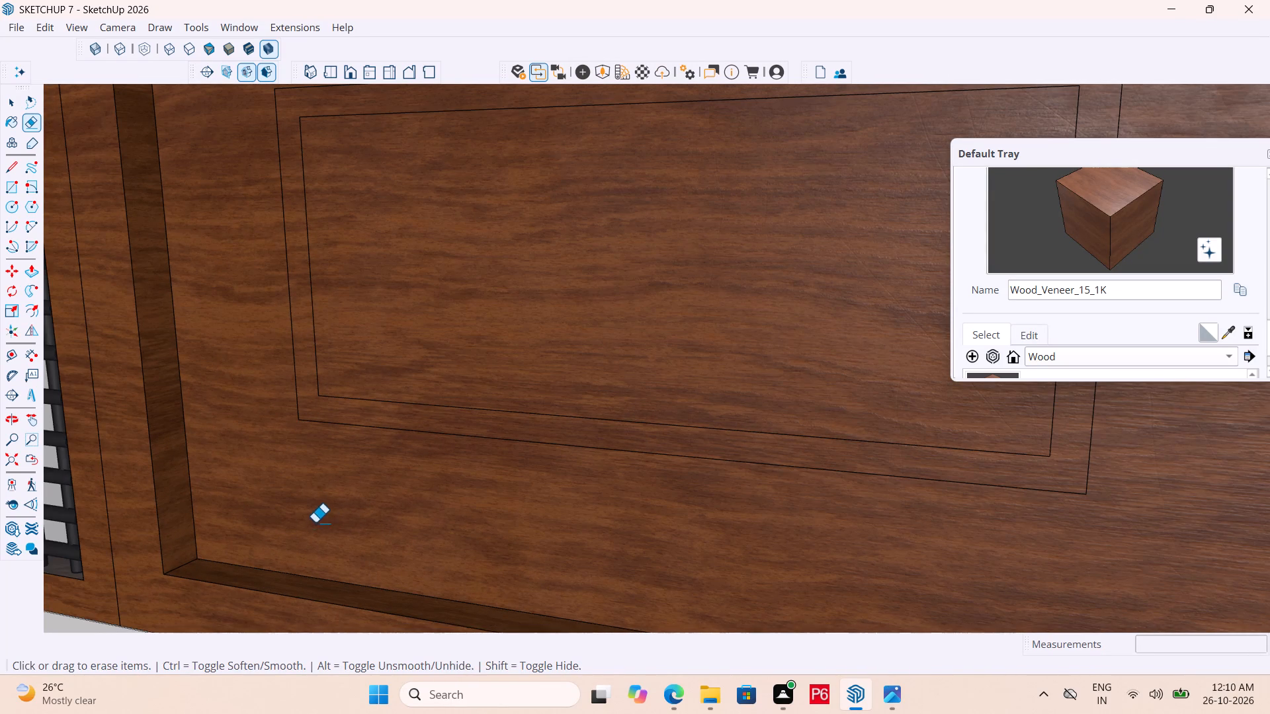
{"action": "key", "text": "ctrl+s"}
{"action": "key", "text": "ctrl+s"}
{"action": "key", "text": "ctrl+s"}
Pull the door panel face surrounding the five bordered sections outward by about 9/16", and save the model.
{"action": "scroll", "coordinate": [325, 511], "scroll_direction": "down", "scroll_amount": 12}
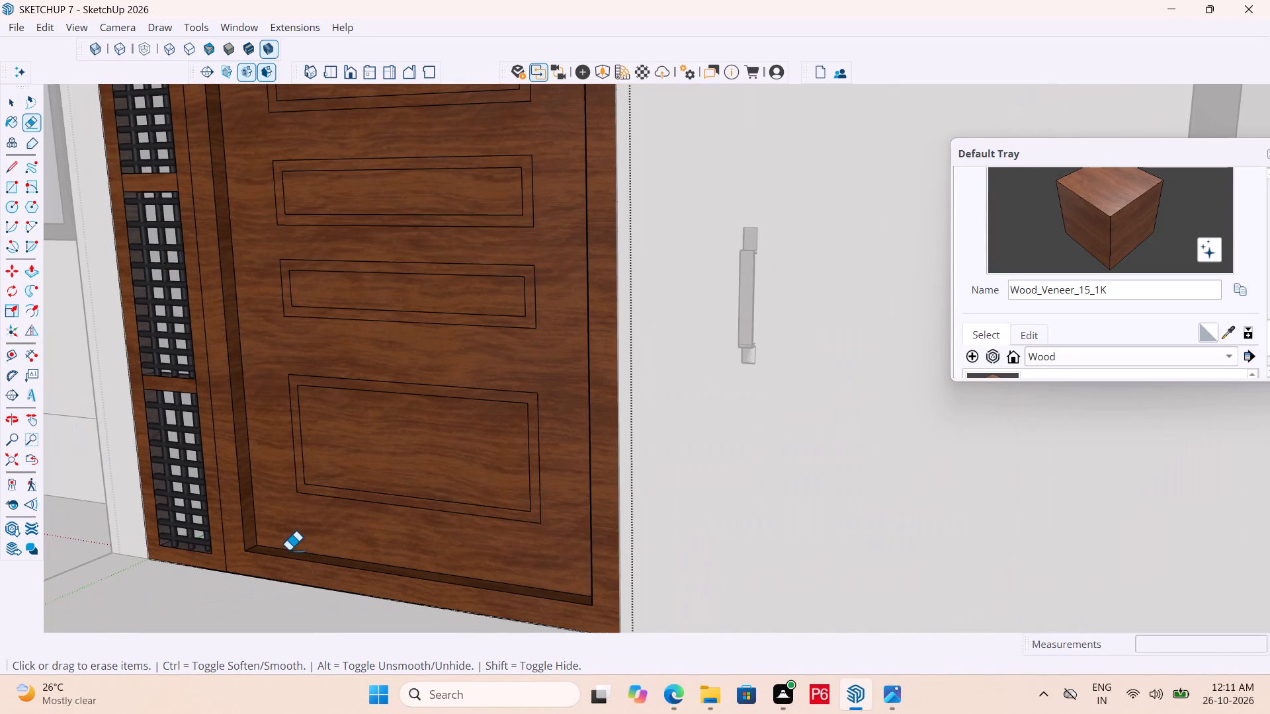
{"action": "scroll", "coordinate": [306, 566], "scroll_direction": "down", "scroll_amount": 6}
{"action": "middle_click_drag", "start_coordinate": [339, 586], "coordinate": [365, 628]}
{"action": "scroll", "coordinate": [283, 430], "scroll_direction": "down", "scroll_amount": 5}
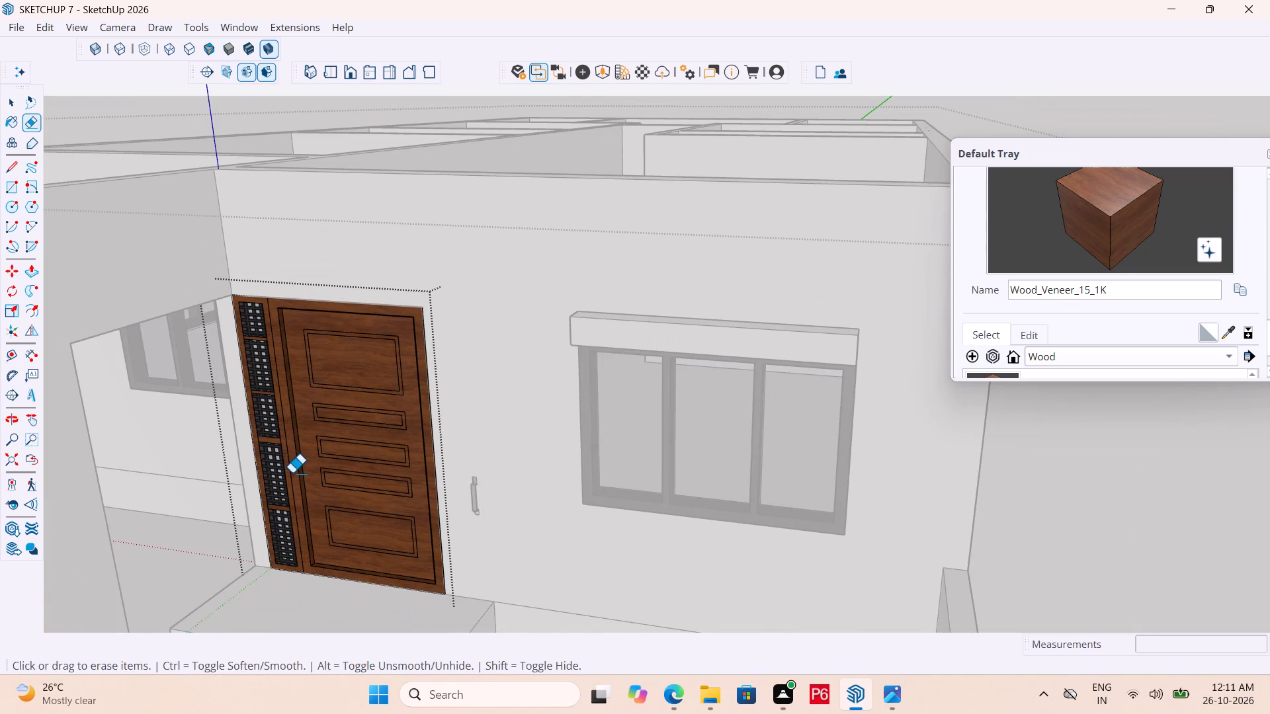
{"action": "middle_click_drag", "start_coordinate": [306, 476], "coordinate": [323, 499]}
{"action": "scroll", "coordinate": [357, 537], "scroll_direction": "up", "scroll_amount": 3}
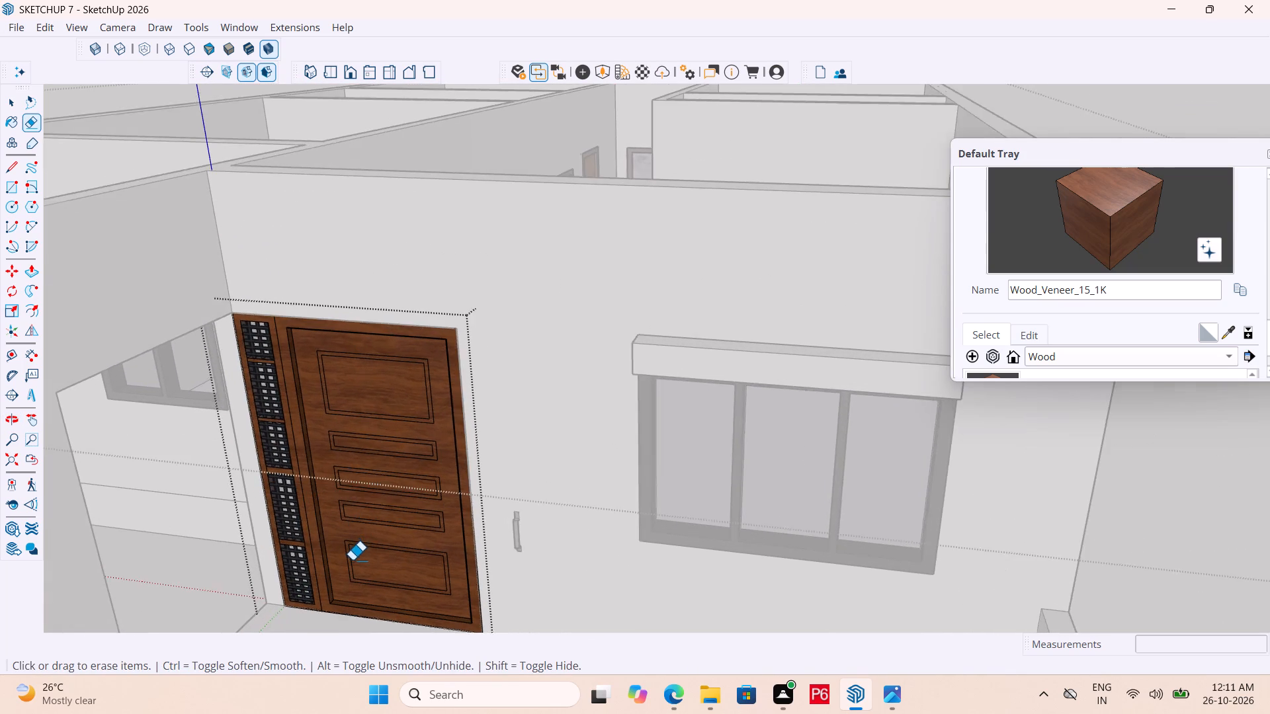
{"action": "scroll", "coordinate": [352, 561], "scroll_direction": "up", "scroll_amount": 3}
{"action": "left_click", "coordinate": [306, 405]}
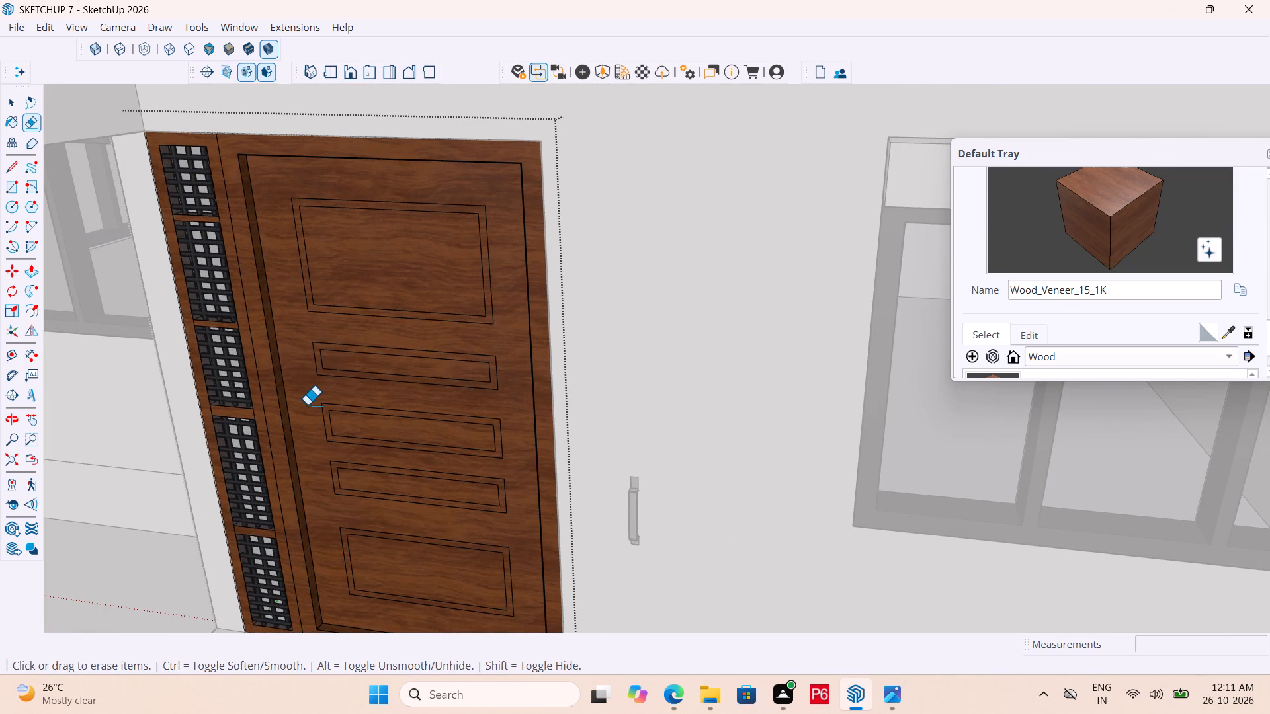
{"action": "key", "text": "b"}
{"action": "key", "text": "space"}
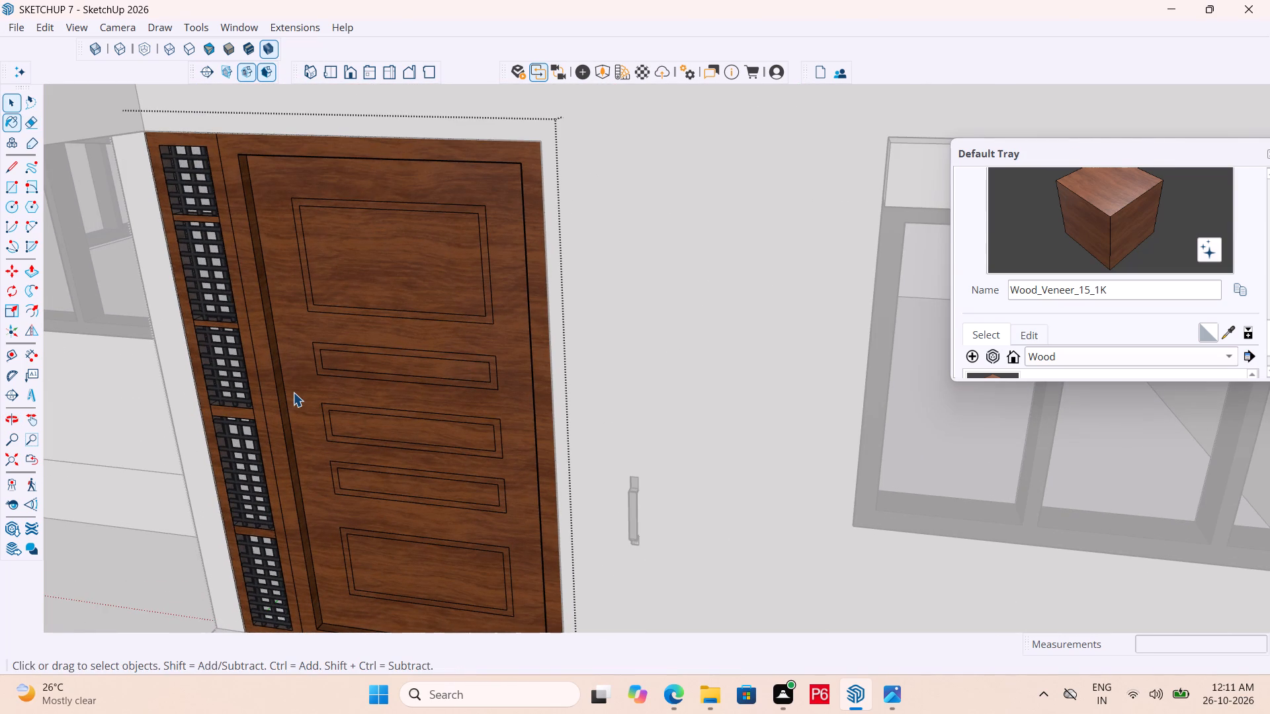
{"action": "key", "text": "p"}
{"action": "double_click", "coordinate": [294, 395]}
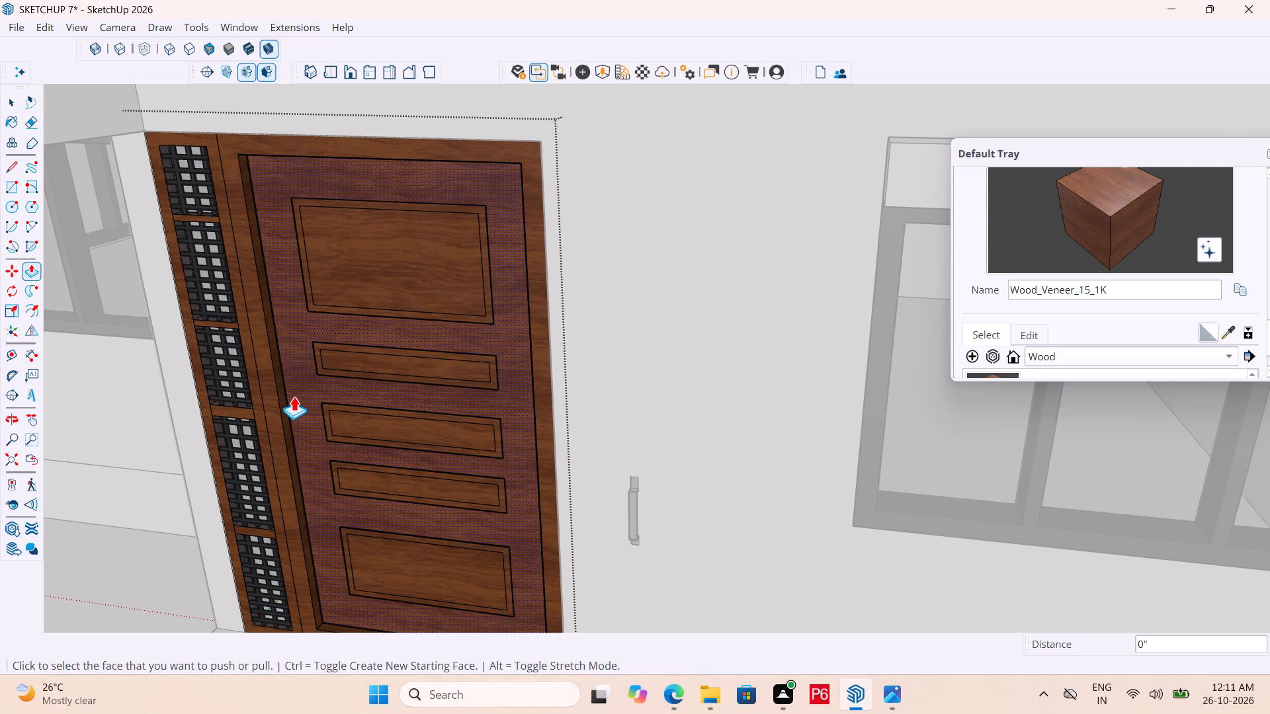
{"action": "scroll", "coordinate": [287, 411], "scroll_direction": "up", "scroll_amount": 8}
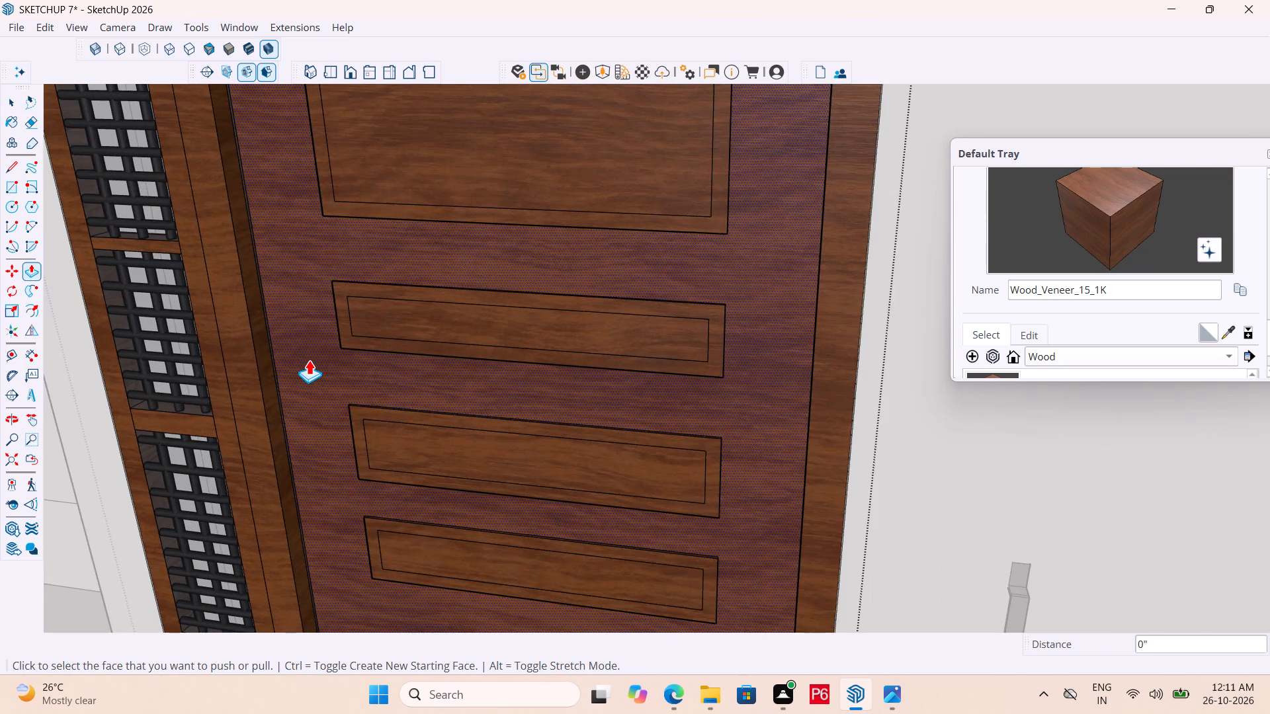
{"action": "left_click", "coordinate": [309, 356]}
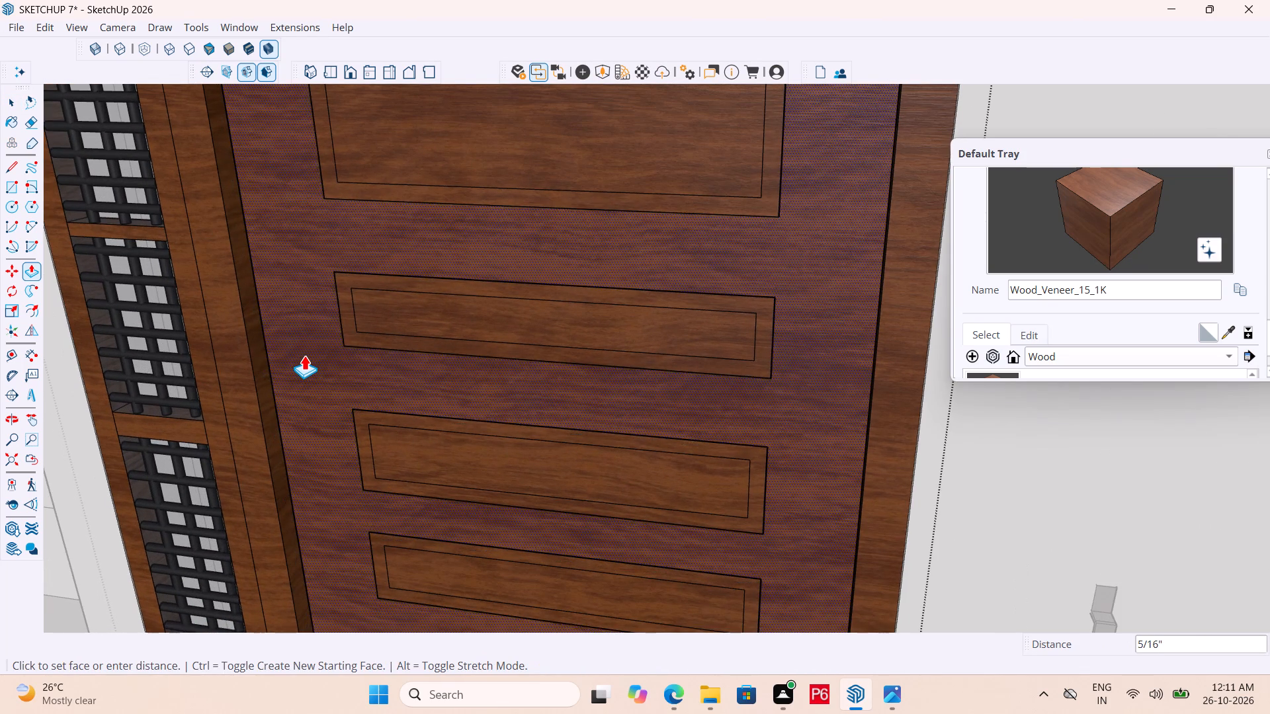
{"action": "left_click", "coordinate": [303, 356]}
{"action": "scroll", "coordinate": [280, 344], "scroll_direction": "down", "scroll_amount": 1}
{"action": "middle_click_drag", "start_coordinate": [280, 344], "coordinate": [232, 358]}
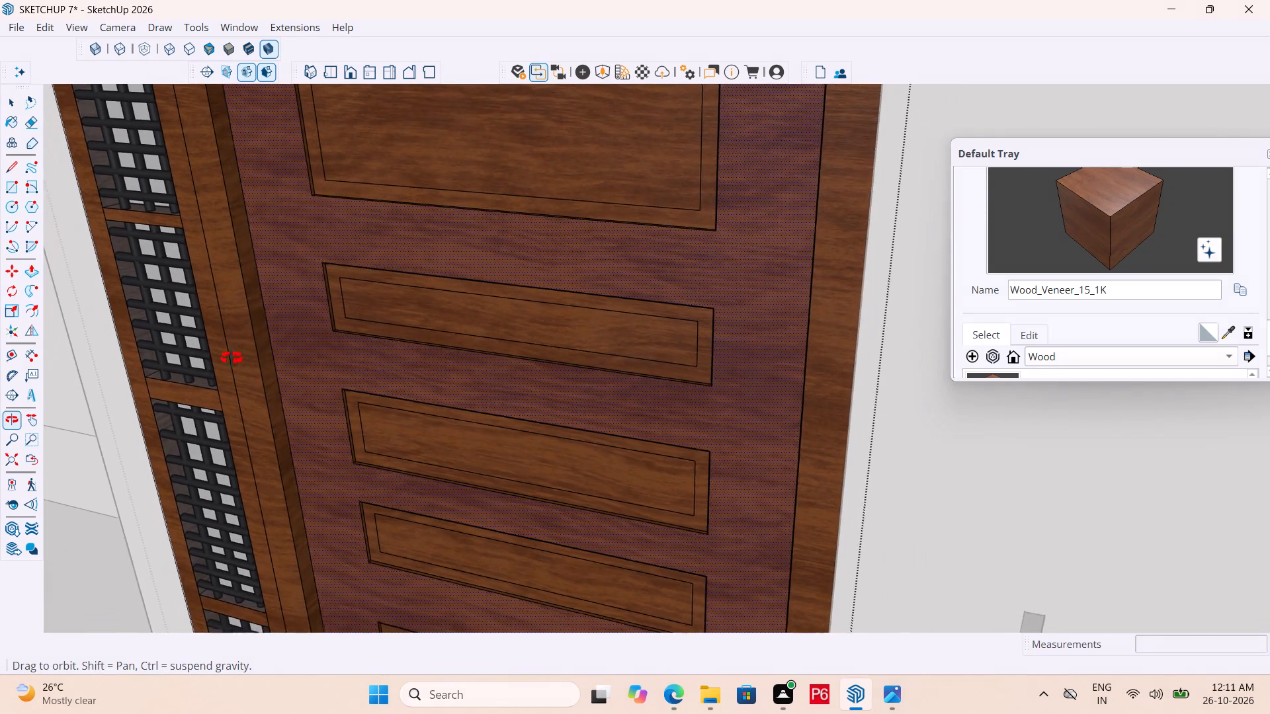
{"action": "middle_click_drag", "start_coordinate": [232, 358], "coordinate": [211, 365]}
{"action": "key", "text": "ctrl+s"}
{"action": "key", "text": "ctrl+s"}
Push the inner face of the top bordered section inward by about 5/16".
{"action": "scroll", "coordinate": [295, 363], "scroll_direction": "down", "scroll_amount": 5}
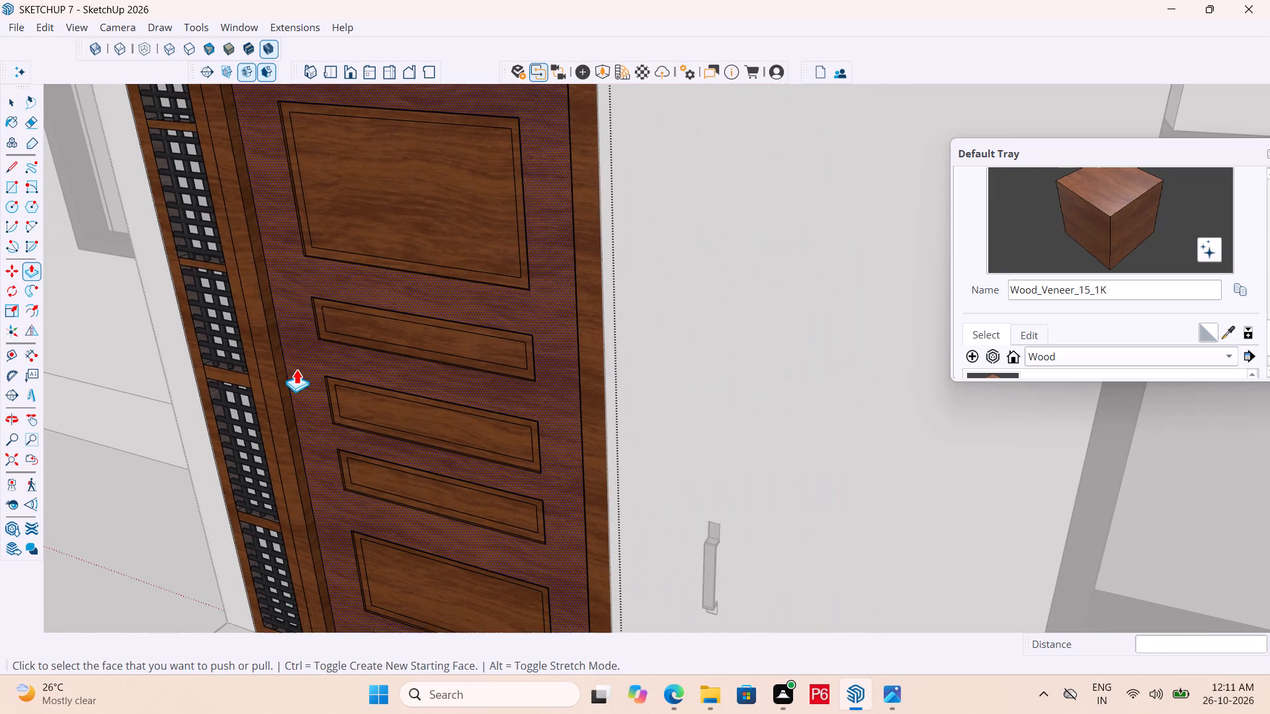
{"action": "middle_click_drag", "start_coordinate": [395, 399], "coordinate": [325, 411]}
{"action": "scroll", "coordinate": [376, 412], "scroll_direction": "up", "scroll_amount": 4}
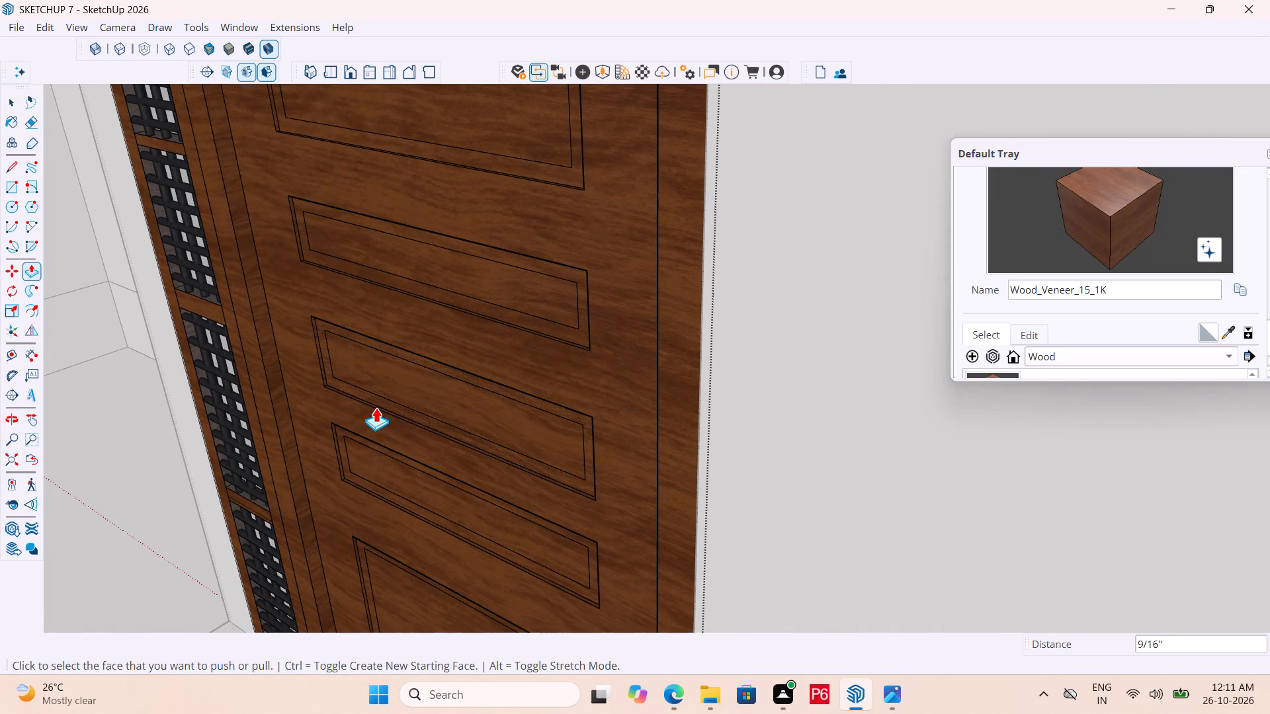
{"action": "middle_click_drag", "start_coordinate": [388, 411], "coordinate": [452, 397]}
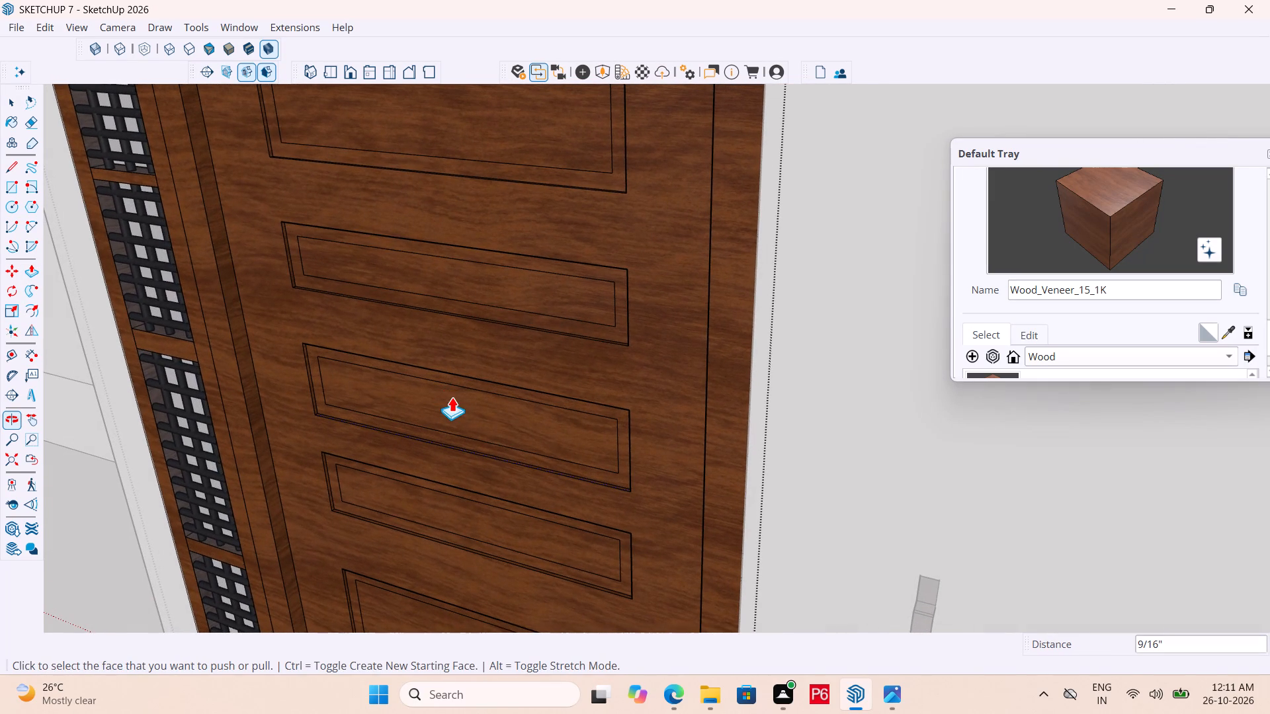
{"action": "scroll", "coordinate": [446, 440], "scroll_direction": "down", "scroll_amount": 3}
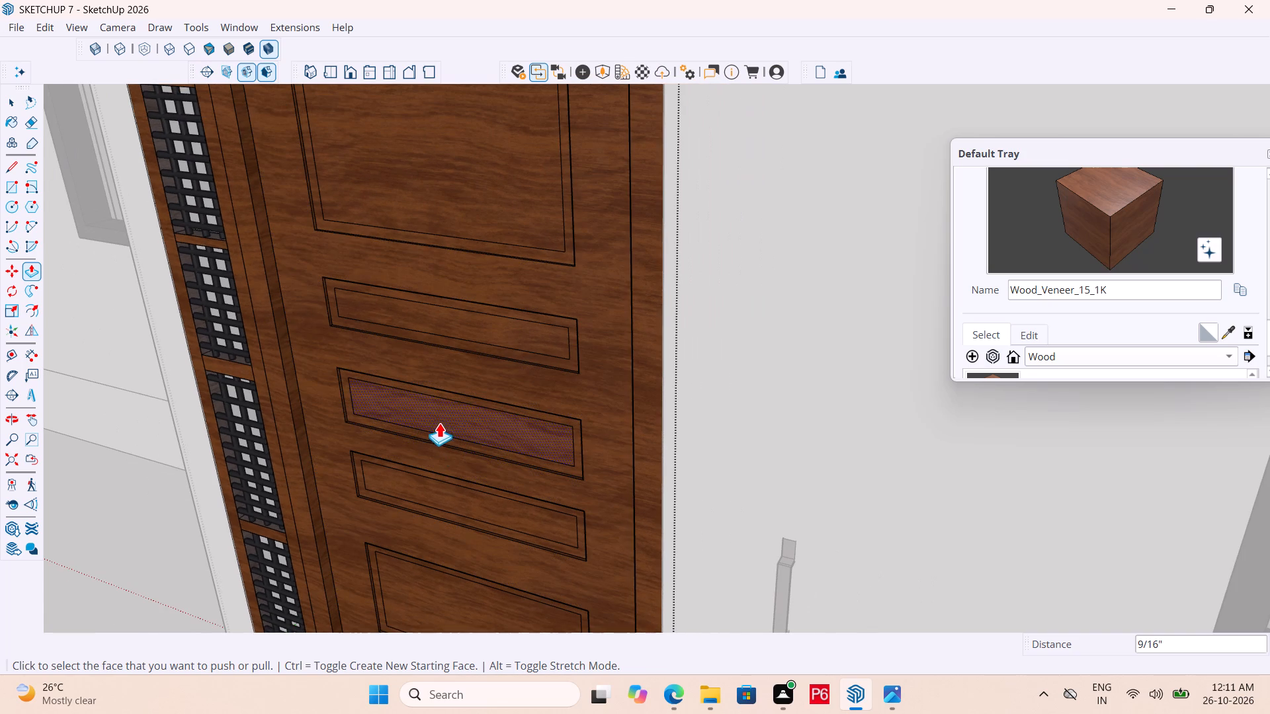
{"action": "scroll", "coordinate": [560, 414], "scroll_direction": "down", "scroll_amount": 1}
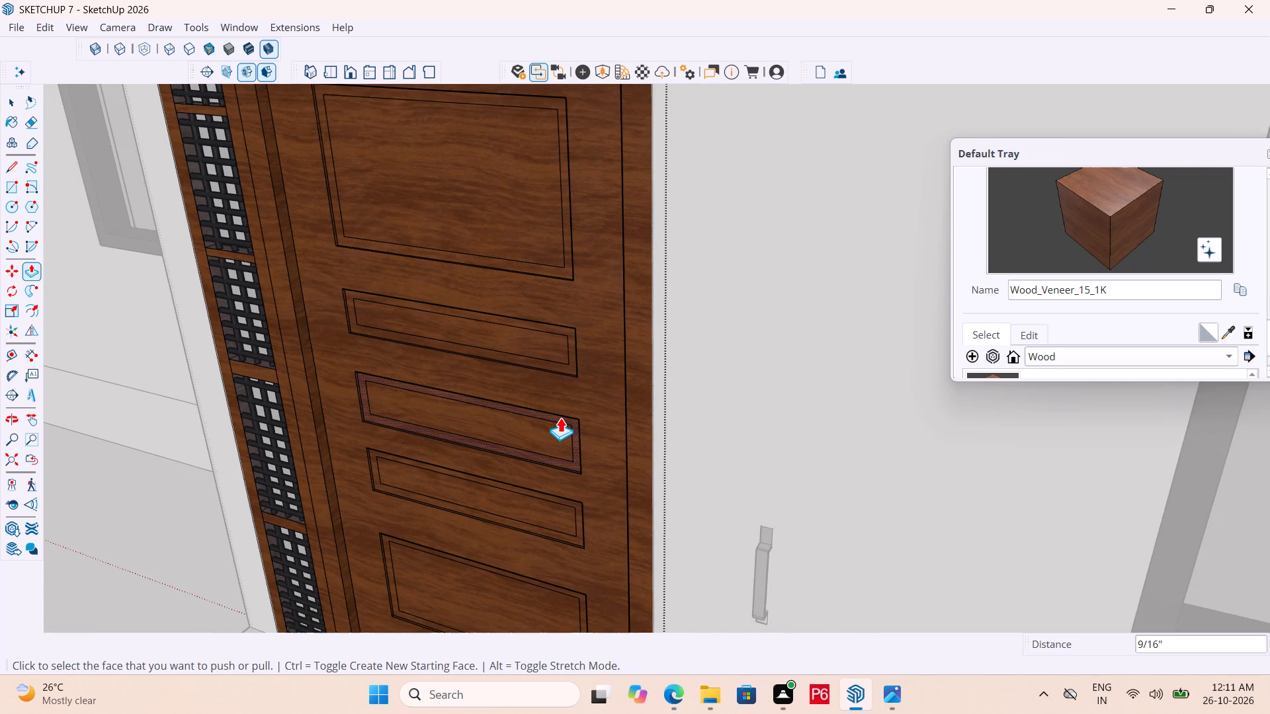
{"action": "scroll", "coordinate": [560, 417], "scroll_direction": "down", "scroll_amount": 3}
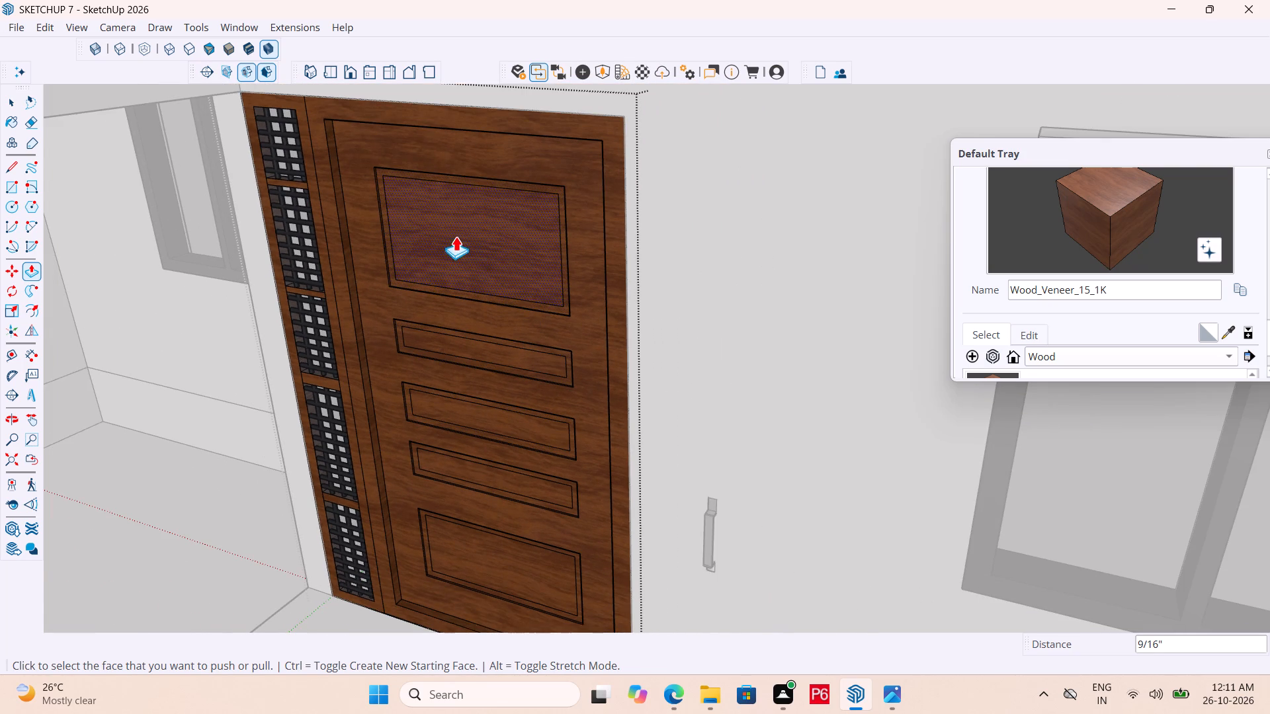
{"action": "scroll", "coordinate": [398, 288], "scroll_direction": "up", "scroll_amount": 5}
{"action": "scroll", "coordinate": [459, 274], "scroll_direction": "up", "scroll_amount": 4}
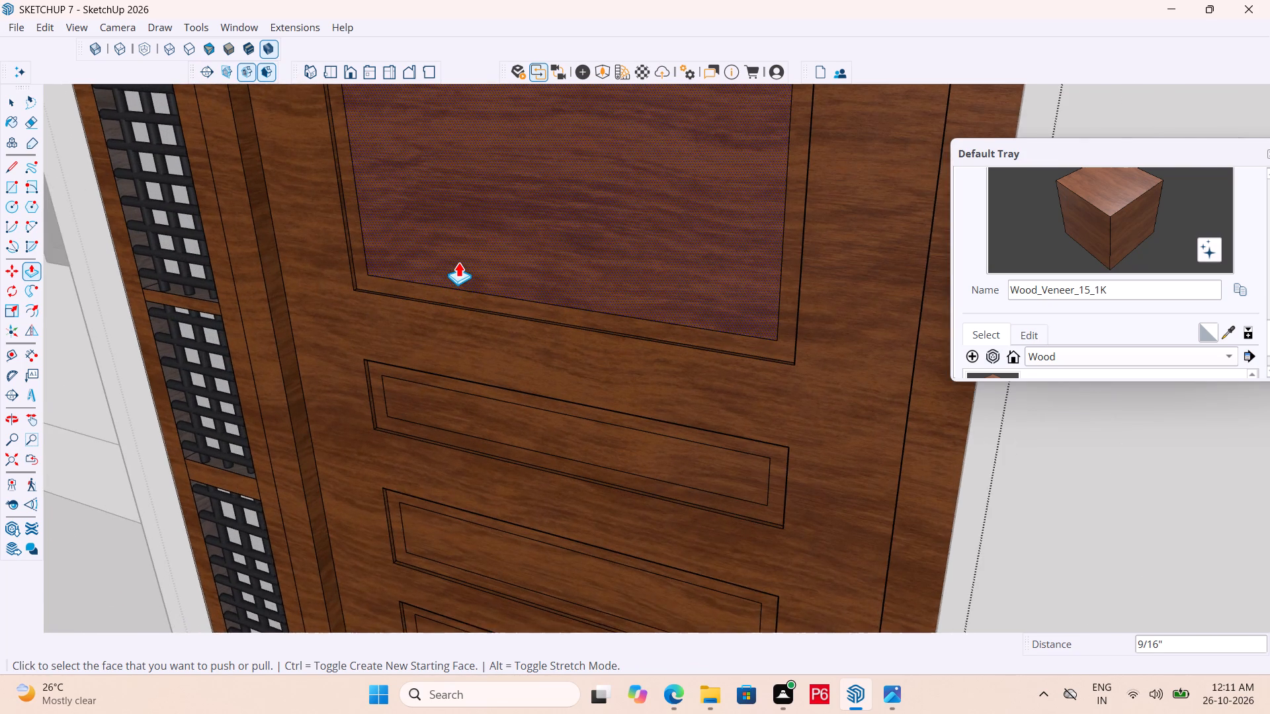
{"action": "left_click", "coordinate": [458, 262]}
{"action": "left_click", "coordinate": [460, 258]}
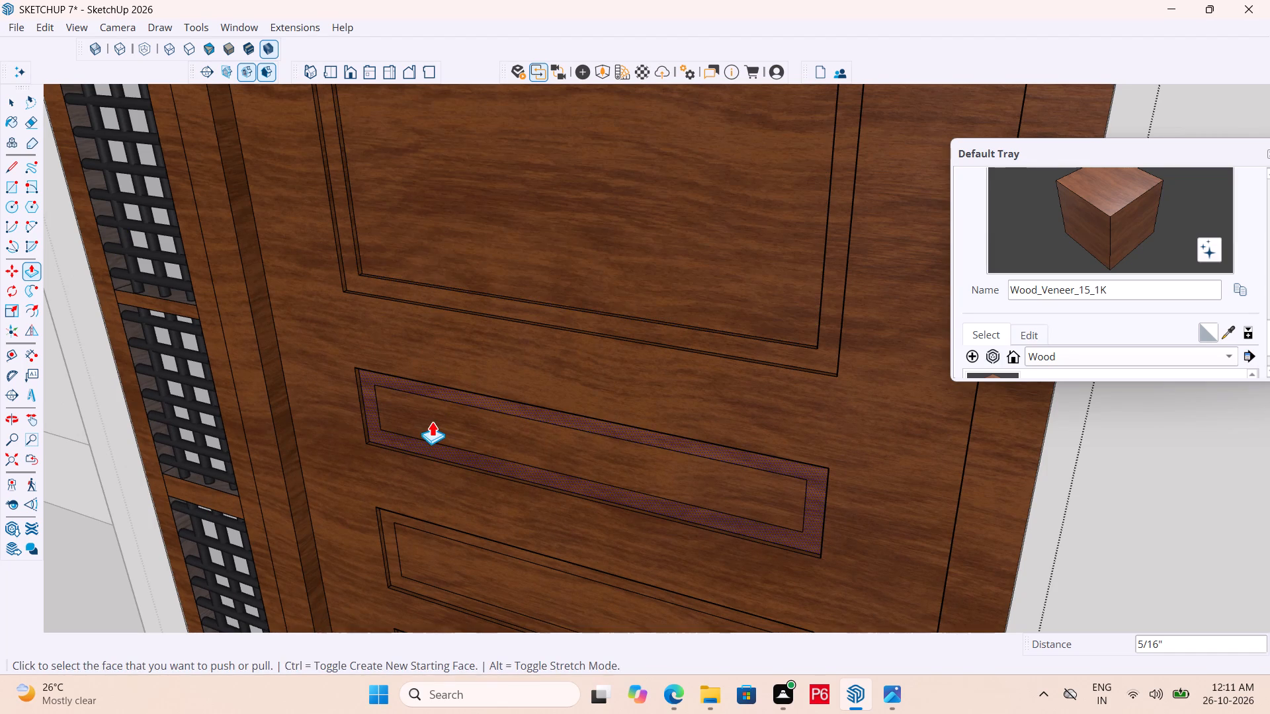
Push the inner faces of the first and second narrow sections inward, repeating the same depth.
{"action": "double_click", "coordinate": [435, 424]}
{"action": "scroll", "coordinate": [409, 232], "scroll_direction": "down", "scroll_amount": 4}
{"action": "scroll", "coordinate": [444, 477], "scroll_direction": "up", "scroll_amount": 5}
{"action": "double_click", "coordinate": [453, 479]}
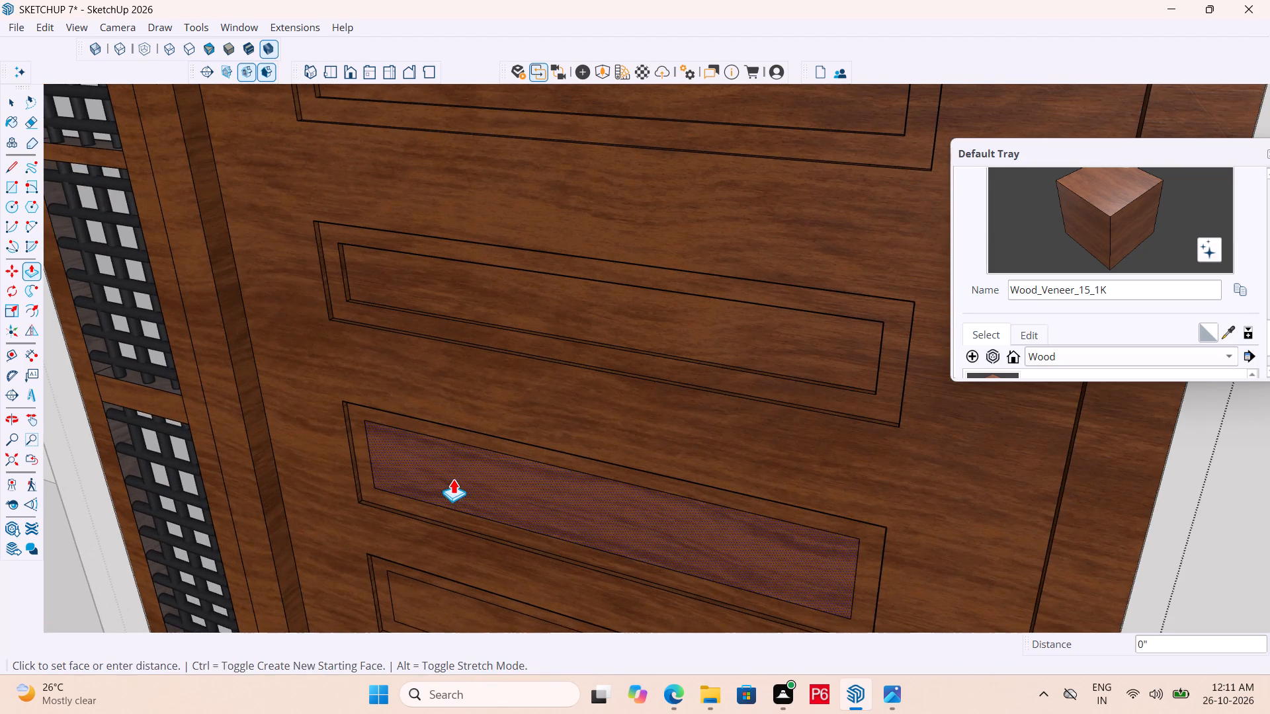
{"action": "scroll", "coordinate": [357, 292], "scroll_direction": "down", "scroll_amount": 6}
{"action": "scroll", "coordinate": [514, 547], "scroll_direction": "up", "scroll_amount": 6}
{"action": "triple_click", "coordinate": [521, 502]}
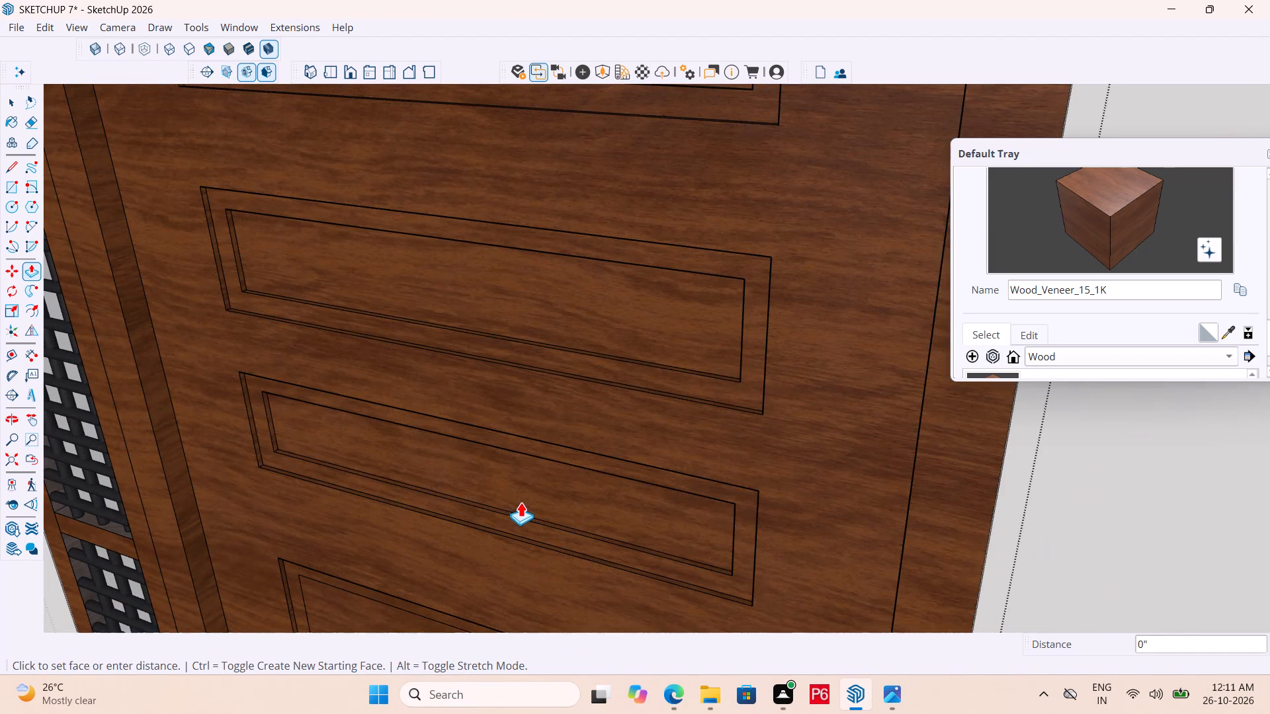
Push the inner face of the third narrow section inward to the same depth as the second narrow section.
{"action": "scroll", "coordinate": [471, 319], "scroll_direction": "down", "scroll_amount": 6}
{"action": "left_click", "coordinate": [535, 289]}
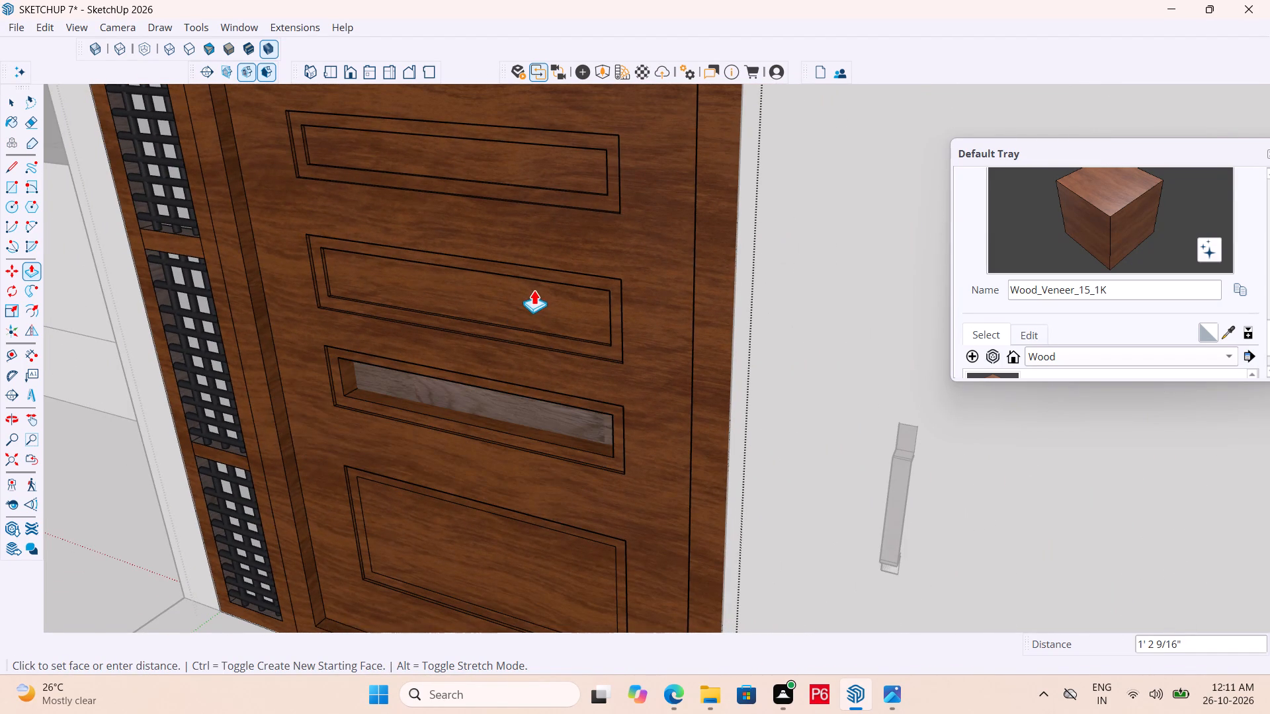
{"action": "key", "text": "ctrl+z"}
{"action": "left_click", "coordinate": [530, 413]}
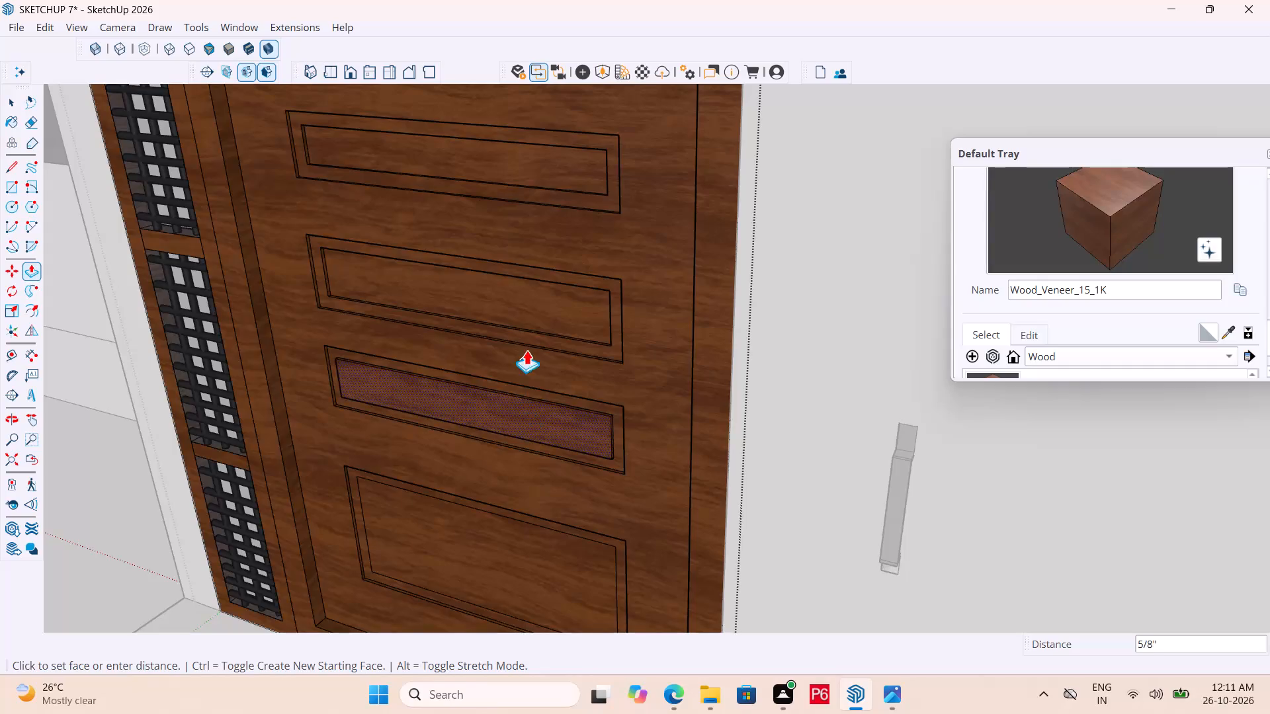
{"action": "left_click", "coordinate": [505, 287]}
Push the inner face of the bottom bordered section inward by about 5/16", matching the narrow section above it, and save the model.
{"action": "middle_click_drag", "start_coordinate": [485, 380], "coordinate": [386, 393]}
{"action": "scroll", "coordinate": [478, 413], "scroll_direction": "up", "scroll_amount": 2}
{"action": "key", "text": "ctrl+z"}
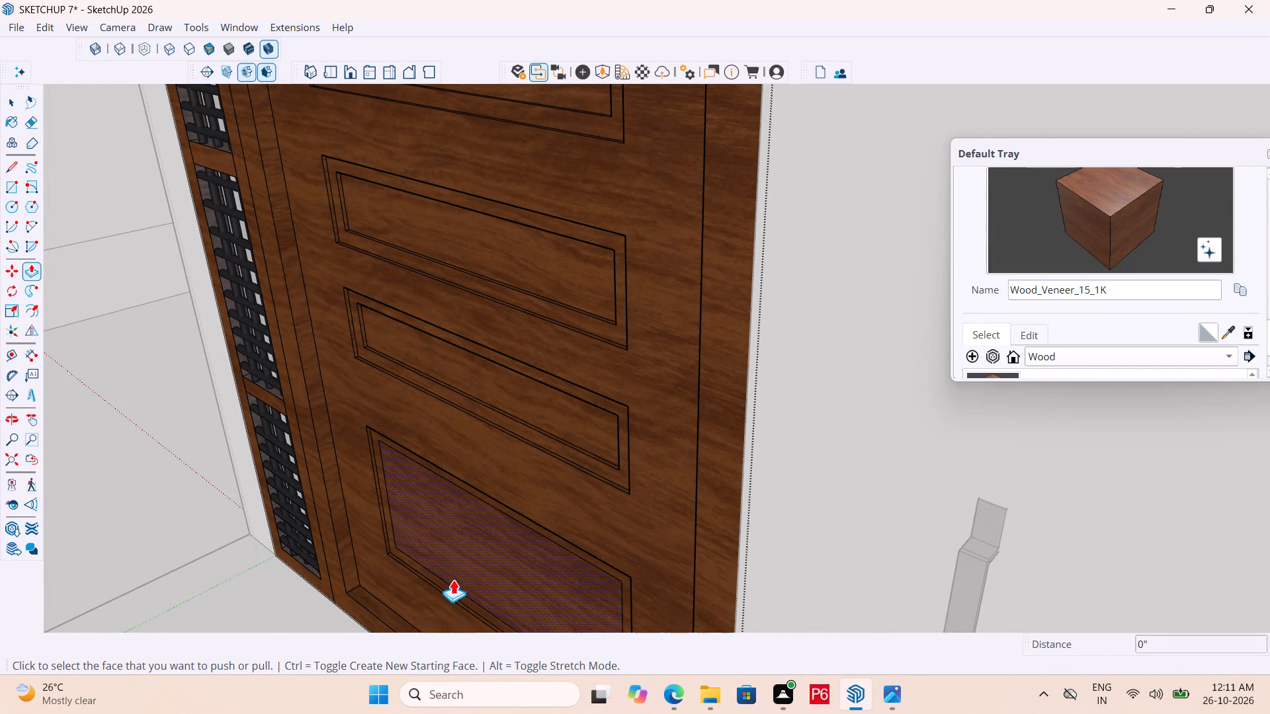
{"action": "scroll", "coordinate": [518, 269], "scroll_direction": "down", "scroll_amount": 4}
{"action": "double_click", "coordinate": [497, 484]}
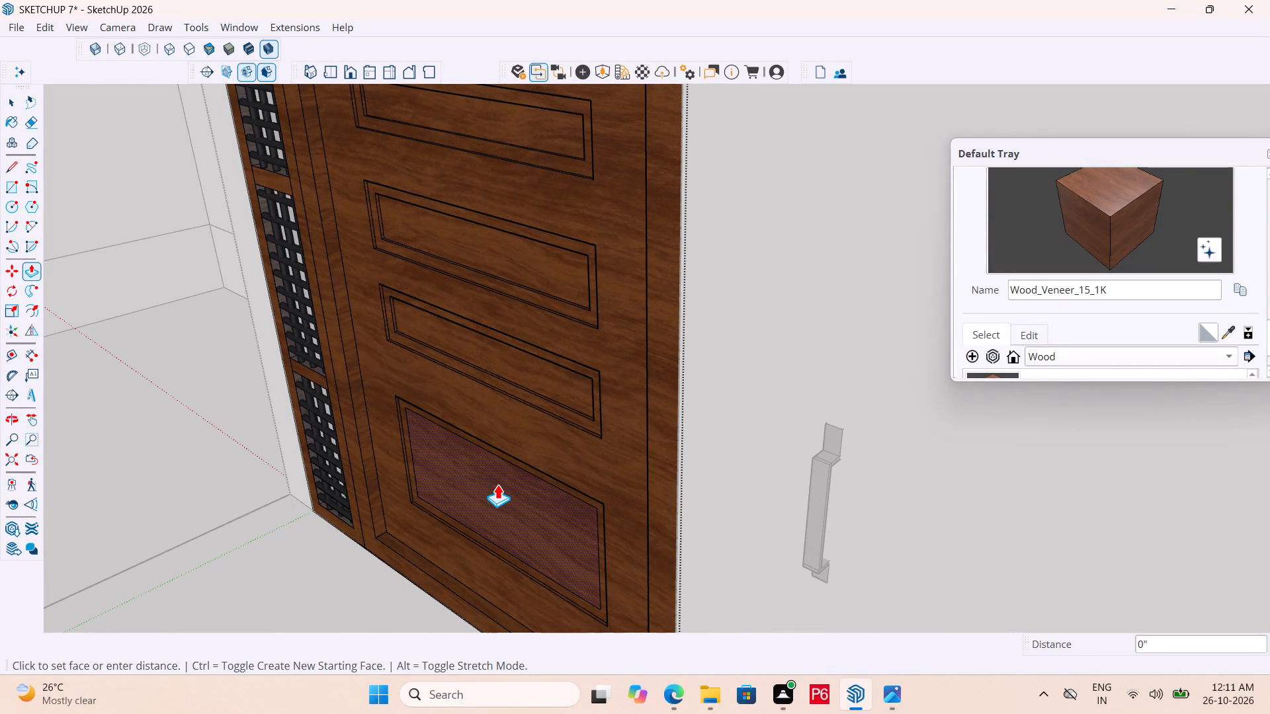
{"action": "key", "text": "ctrl+z"}
{"action": "left_click", "coordinate": [488, 496]}
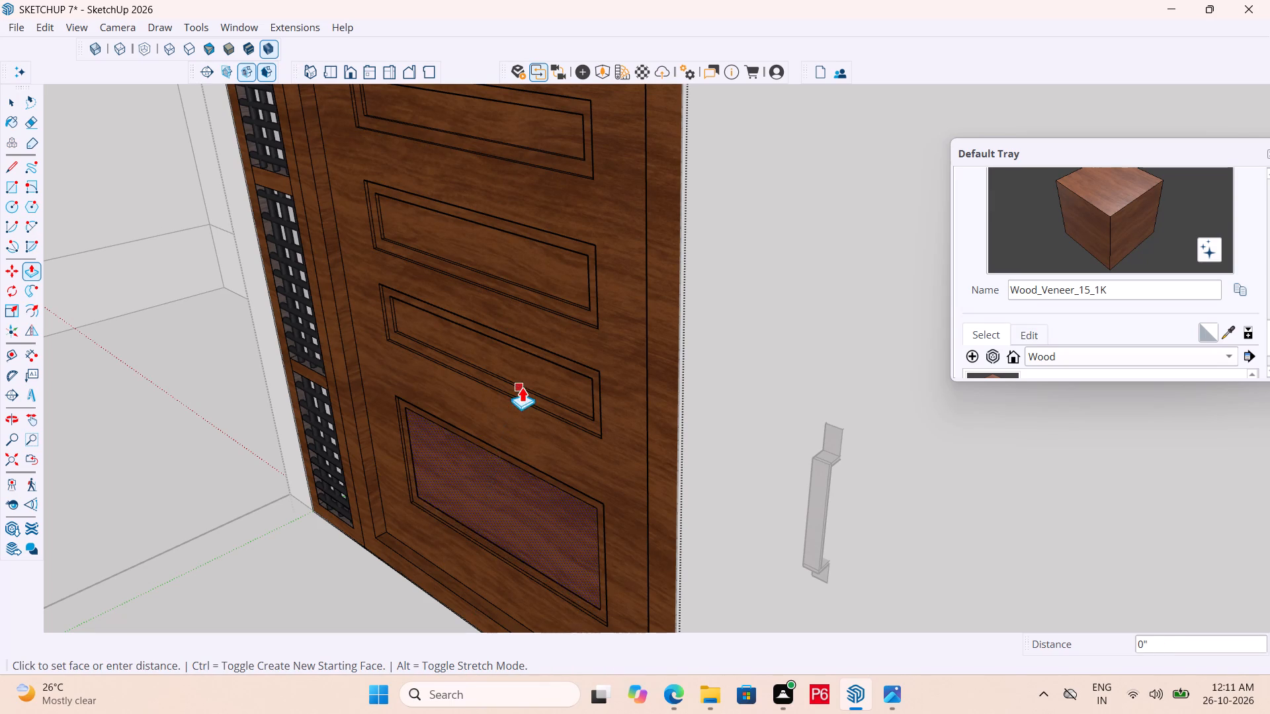
{"action": "left_click", "coordinate": [555, 372]}
{"action": "scroll", "coordinate": [349, 713], "scroll_direction": "down", "scroll_amount": 4}
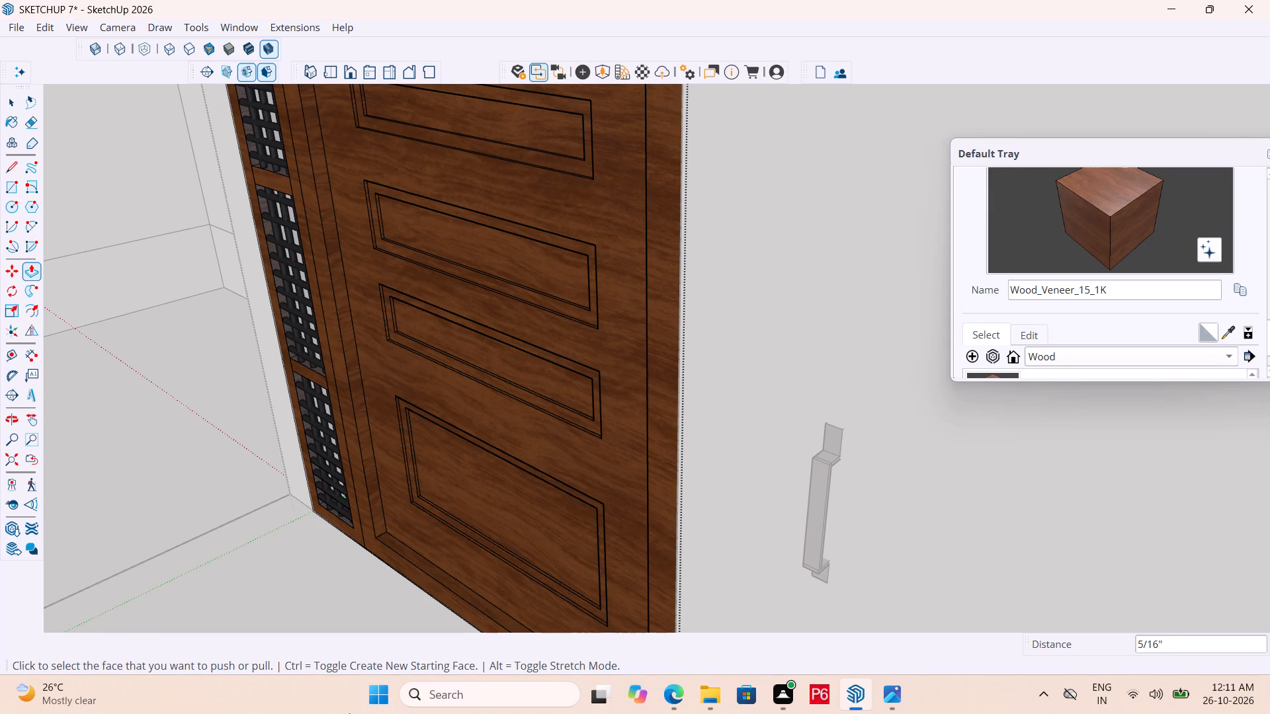
{"action": "key", "text": "ctrl+s"}
{"action": "key", "text": "ctrl+s"}
{"action": "key", "text": "ctrl+s"}
{"action": "key", "text": "ctrl+s"}
{"action": "key", "text": "ctrl+s"}
{"action": "key", "text": "ctrl+s"}
{"action": "key", "text": "ctrl+s"}
{"action": "key", "text": "ctrl+s"}
{"action": "key", "text": "ctrl+s"}
{"action": "key", "text": "ctrl+s"}
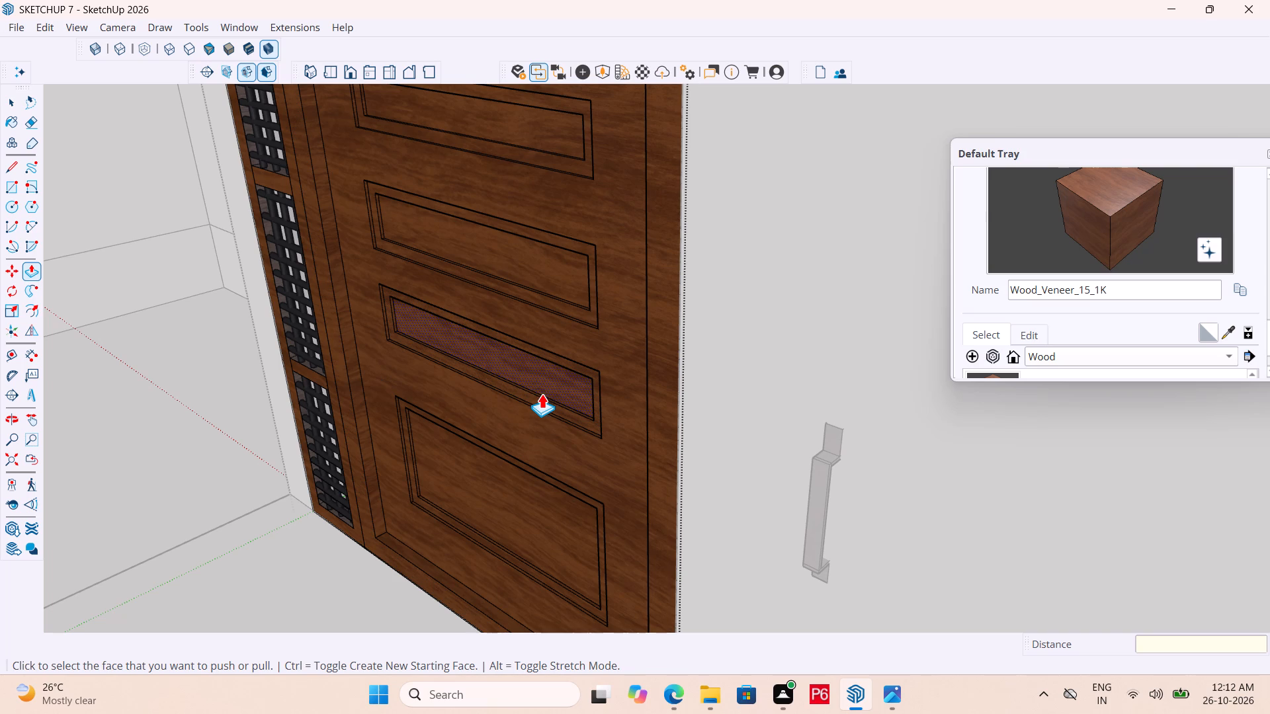
{"action": "key", "text": "ctrl+s"}
{"action": "key", "text": "ctrl+s"}
{"action": "key", "text": "ctrl+s"}
{"action": "key", "text": "ctrl+s"}
{"action": "key", "text": "ctrl+s"}
Examine the door's five recessed sections, frame and side grilles from close up and from several angles.
{"action": "scroll", "coordinate": [555, 386], "scroll_direction": "down", "scroll_amount": 2}
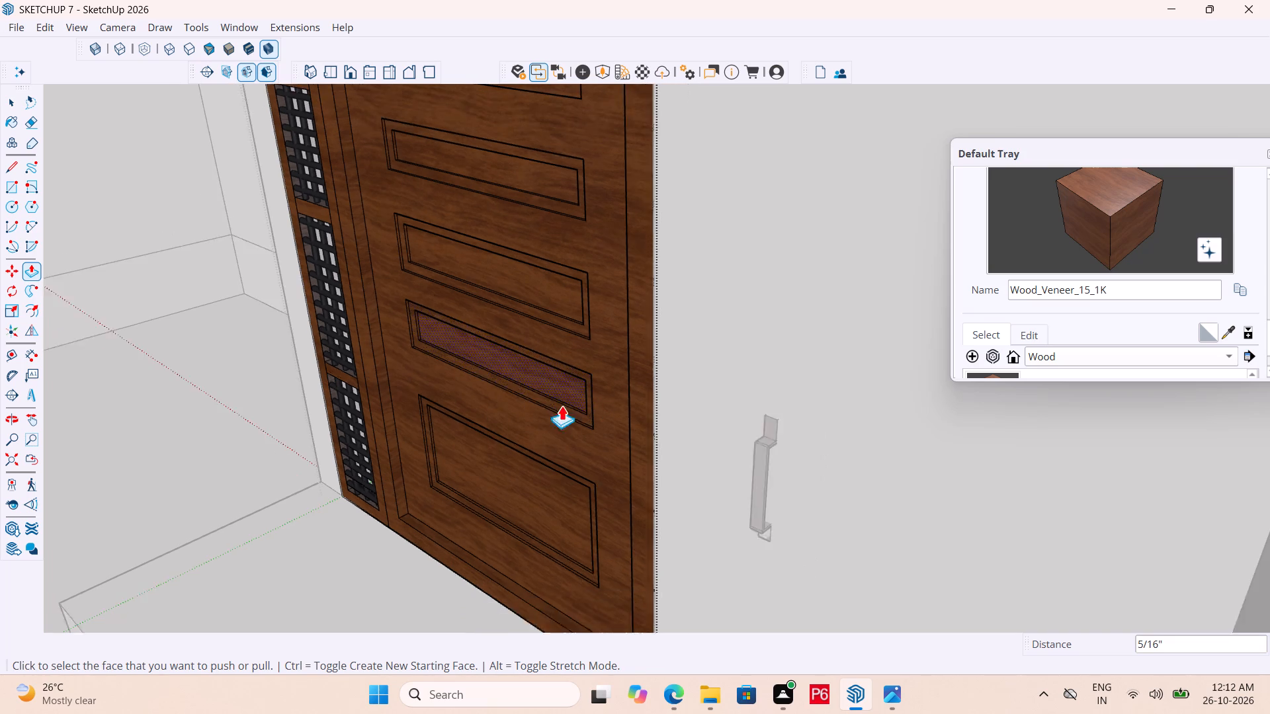
{"action": "scroll", "coordinate": [562, 405], "scroll_direction": "down", "scroll_amount": 2}
{"action": "scroll", "coordinate": [597, 469], "scroll_direction": "down", "scroll_amount": 4}
{"action": "middle_click_drag", "start_coordinate": [643, 484], "coordinate": [745, 462]}
{"action": "scroll", "coordinate": [699, 602], "scroll_direction": "down", "scroll_amount": 2}
{"action": "middle_click_drag", "start_coordinate": [410, 490], "coordinate": [407, 487]}
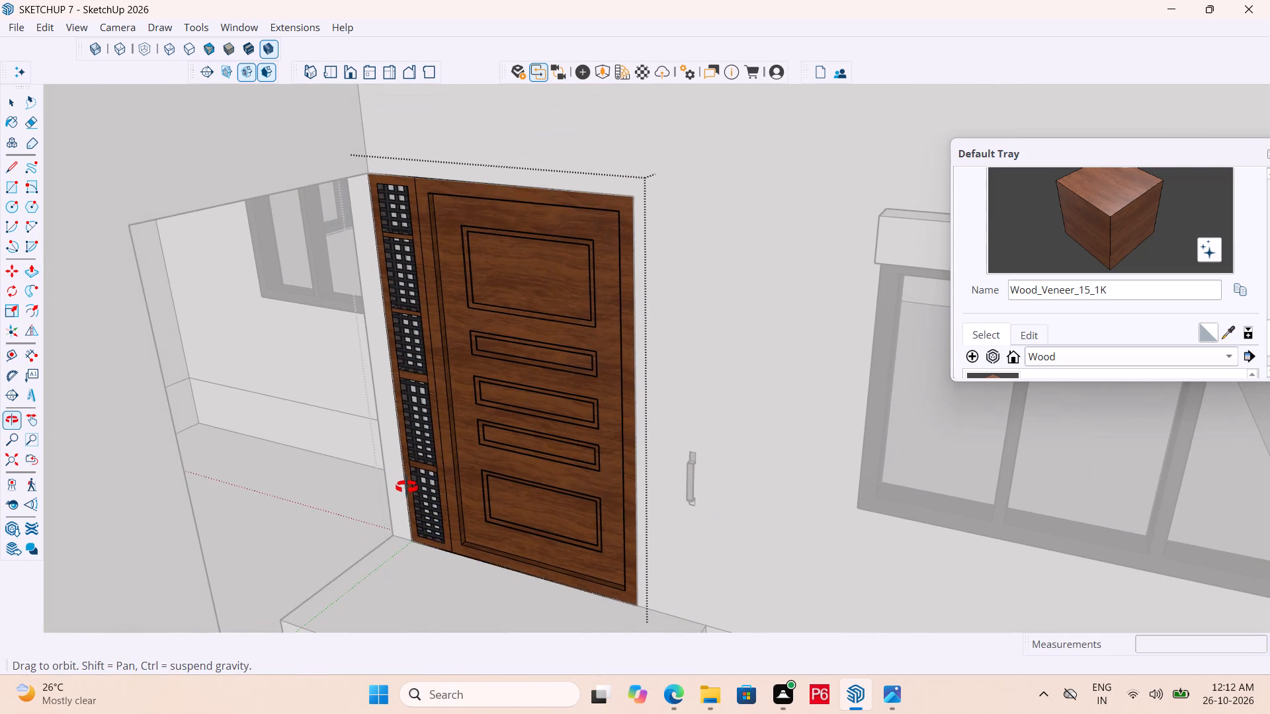
{"action": "middle_click_drag", "start_coordinate": [407, 487], "coordinate": [430, 459]}
{"action": "scroll", "coordinate": [482, 280], "scroll_direction": "up", "scroll_amount": 2}
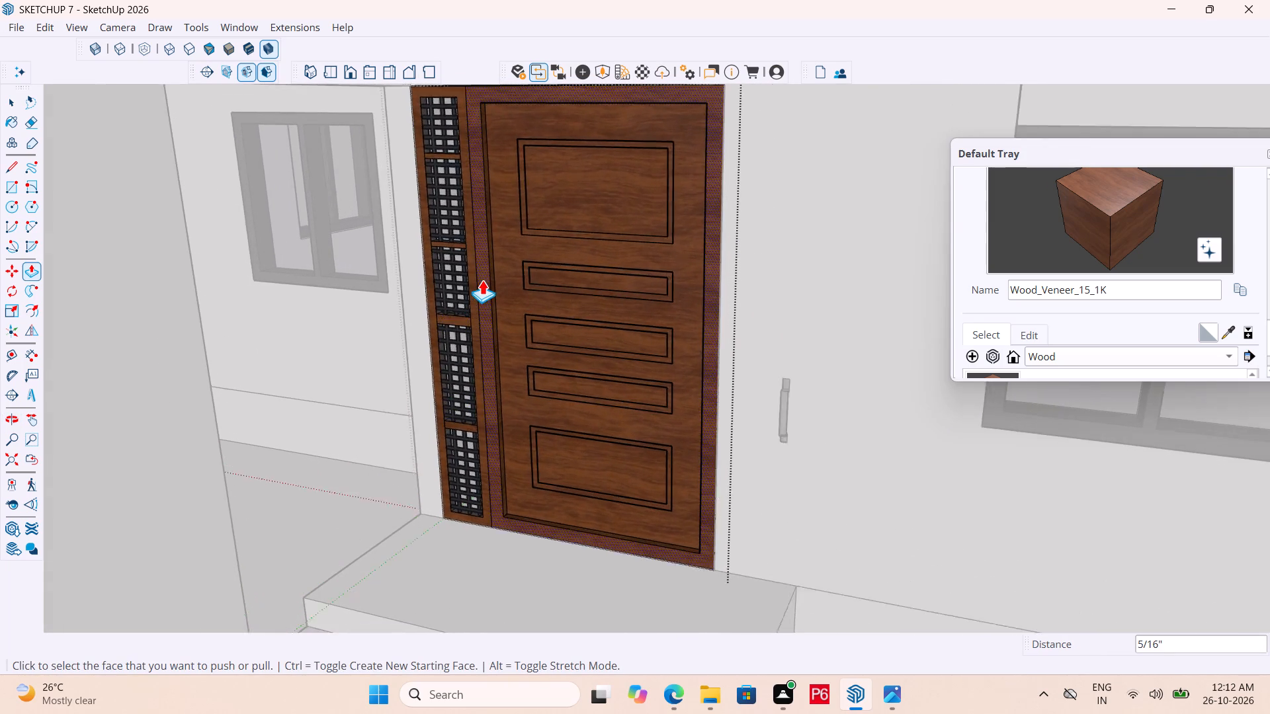
{"action": "scroll", "coordinate": [482, 280], "scroll_direction": "up", "scroll_amount": 8}
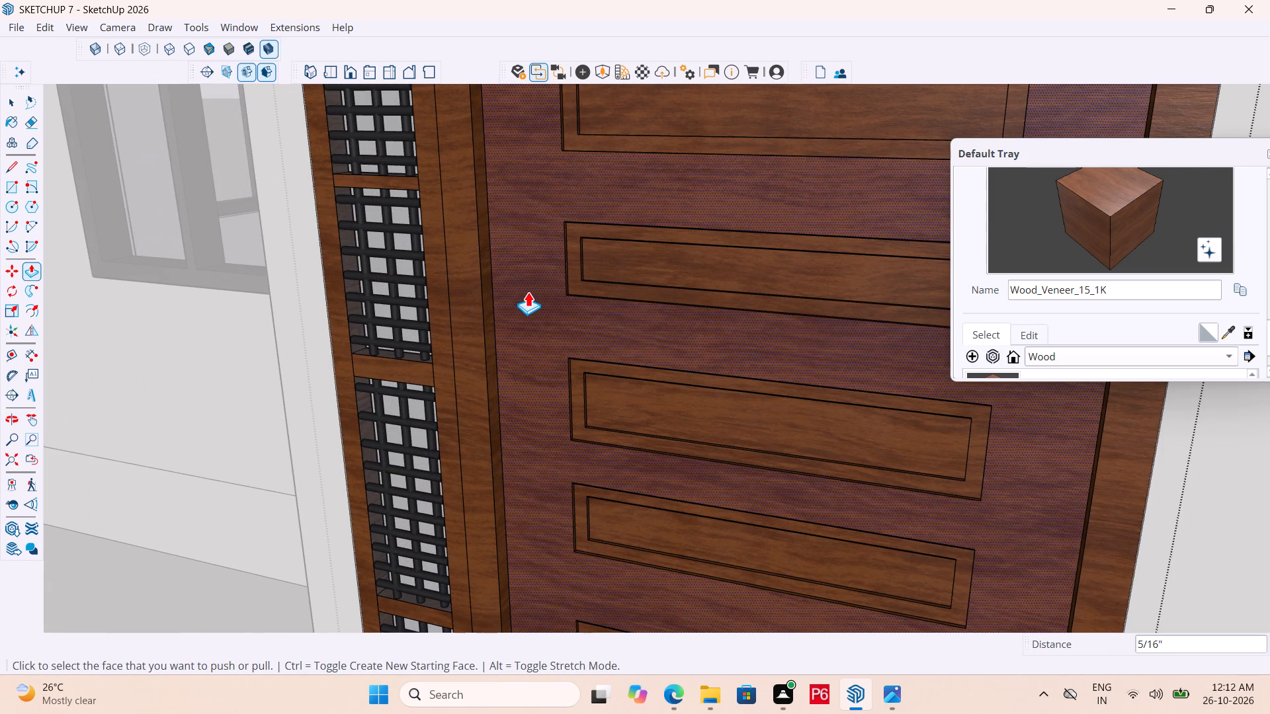
{"action": "scroll", "coordinate": [366, 421], "scroll_direction": "down", "scroll_amount": 3}
{"action": "scroll", "coordinate": [593, 456], "scroll_direction": "down", "scroll_amount": 3}
{"action": "middle_click_drag", "start_coordinate": [610, 464], "coordinate": [612, 464]}
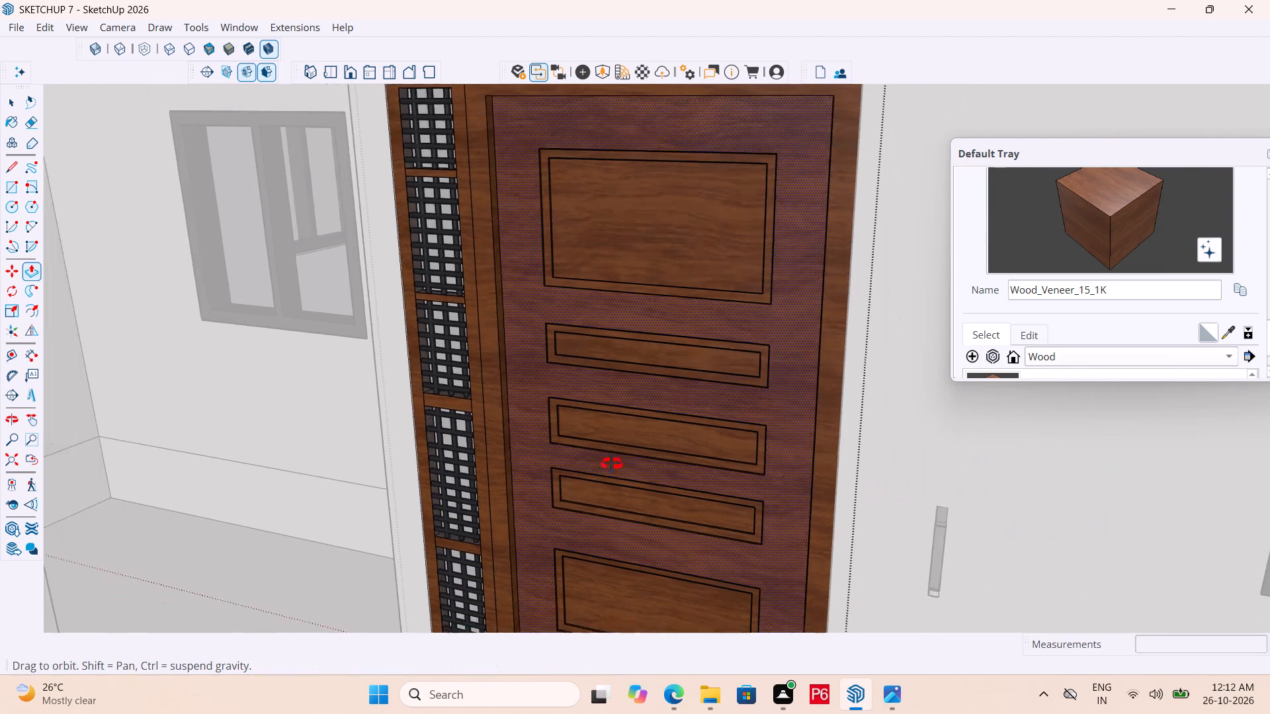
{"action": "middle_click_drag", "start_coordinate": [612, 464], "coordinate": [725, 405]}
{"action": "scroll", "coordinate": [474, 365], "scroll_direction": "down", "scroll_amount": 5}
{"action": "middle_click_drag", "start_coordinate": [602, 381], "coordinate": [591, 391]}
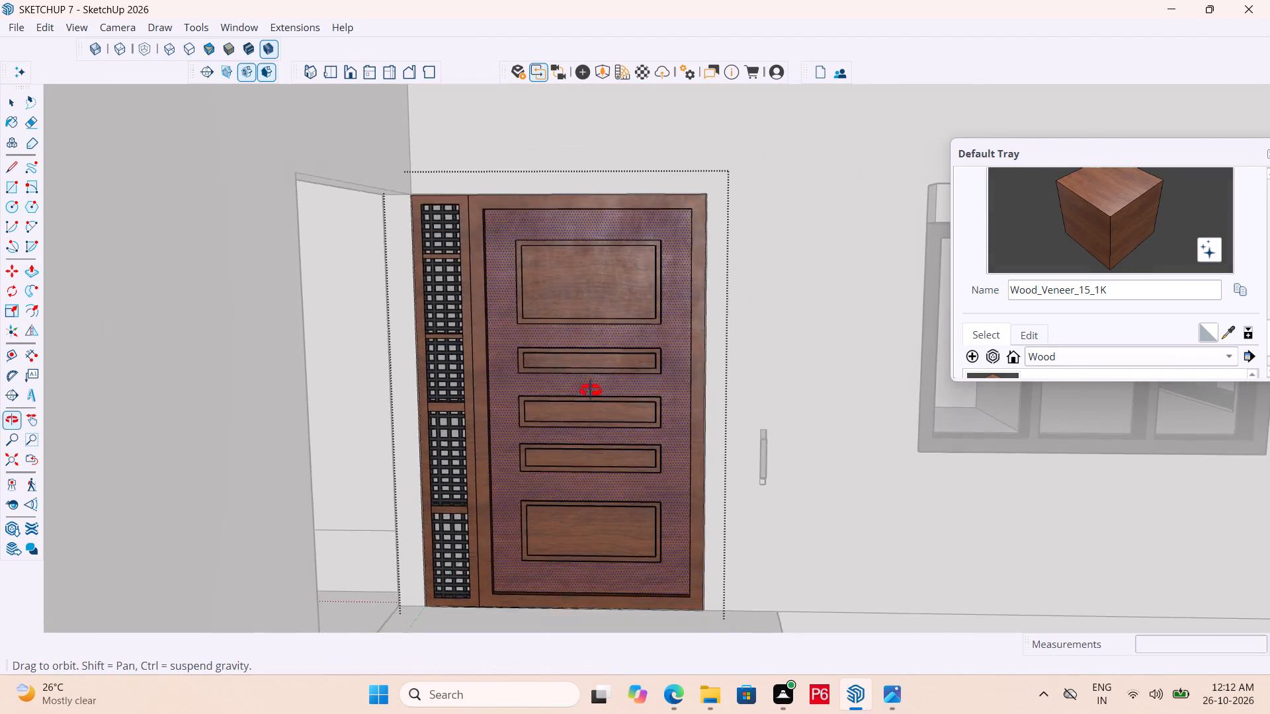
{"action": "middle_click_drag", "start_coordinate": [591, 391], "coordinate": [550, 431]}
{"action": "scroll", "coordinate": [629, 311], "scroll_direction": "down", "scroll_amount": 5}
{"action": "middle_click_drag", "start_coordinate": [564, 405], "coordinate": [541, 424]}
{"action": "scroll", "coordinate": [515, 377], "scroll_direction": "up", "scroll_amount": 5}
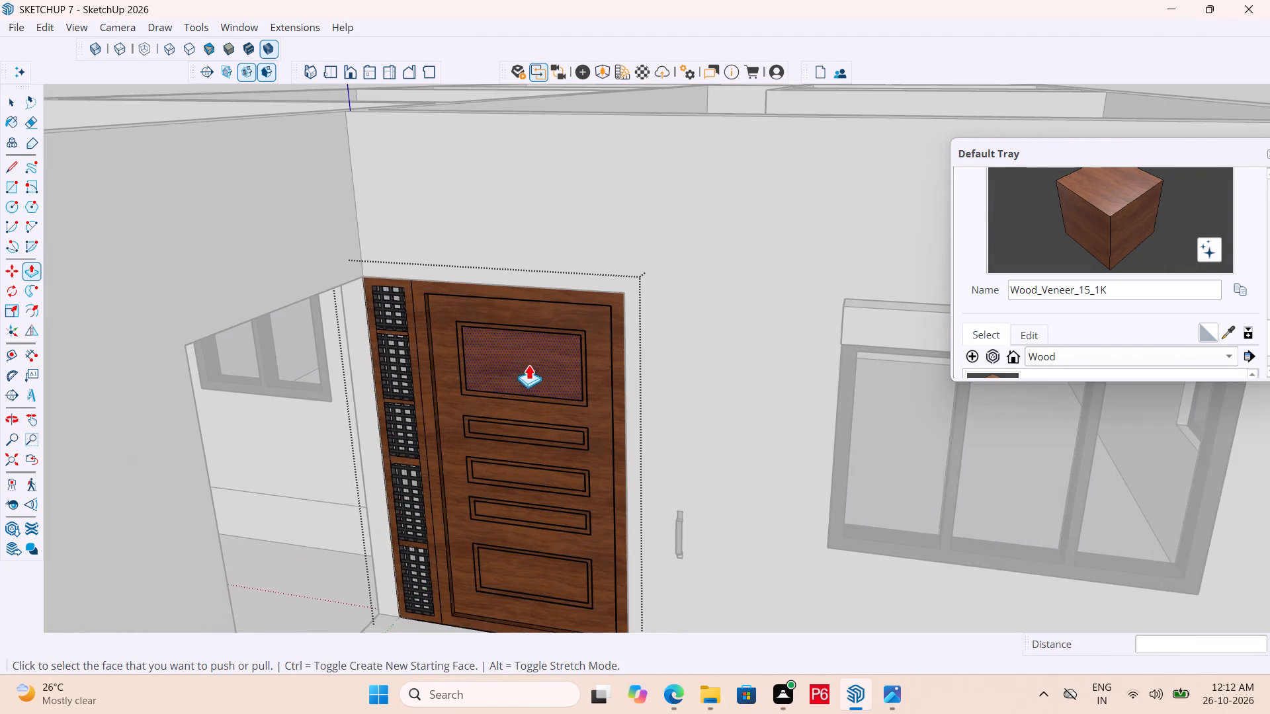
Paint the inner face of the top bordered section with the Glass_Basic_01 material from the Glass collection.
{"action": "key", "text": "space"}
{"action": "left_click", "coordinate": [529, 366]}
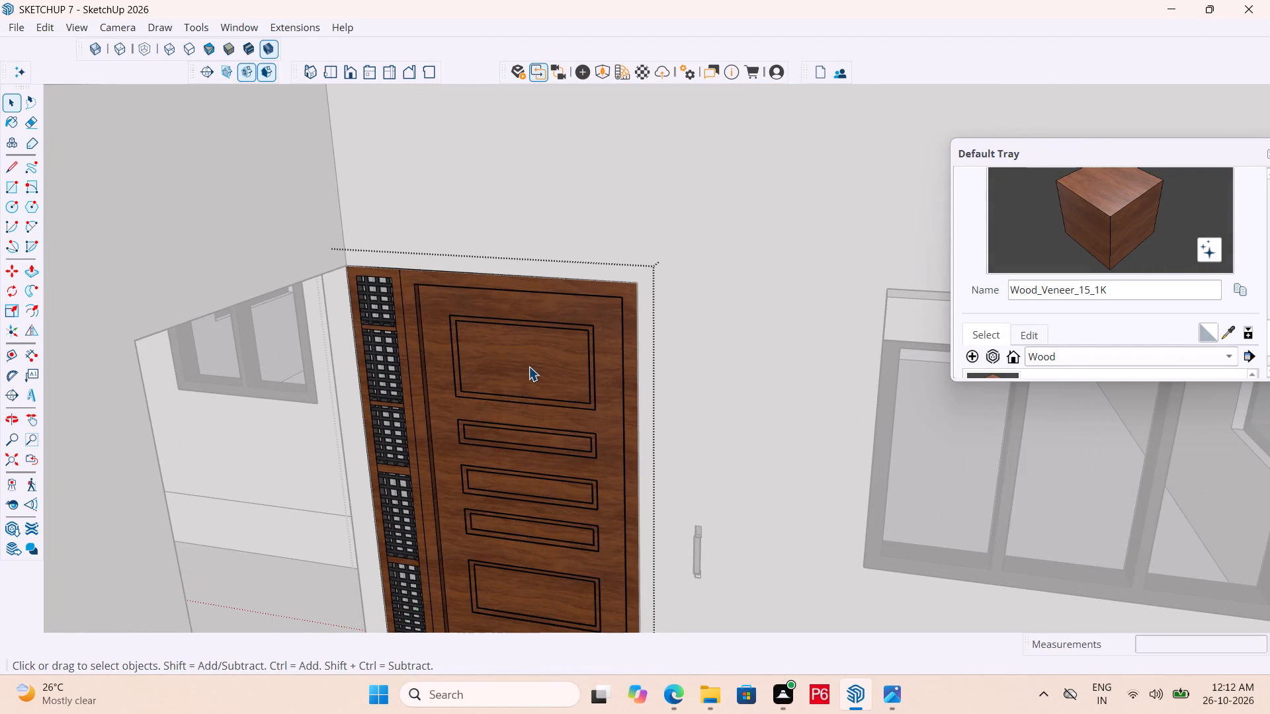
{"action": "double_click", "coordinate": [1055, 354]}
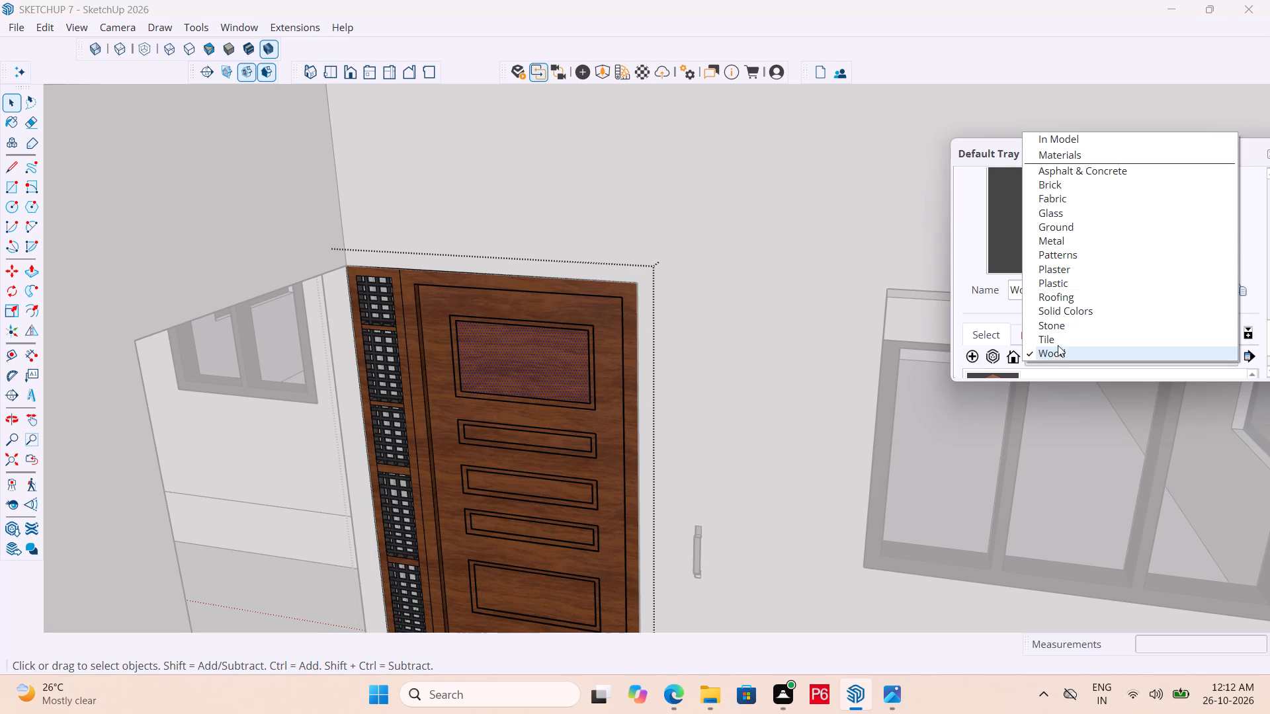
{"action": "left_click", "coordinate": [1068, 211]}
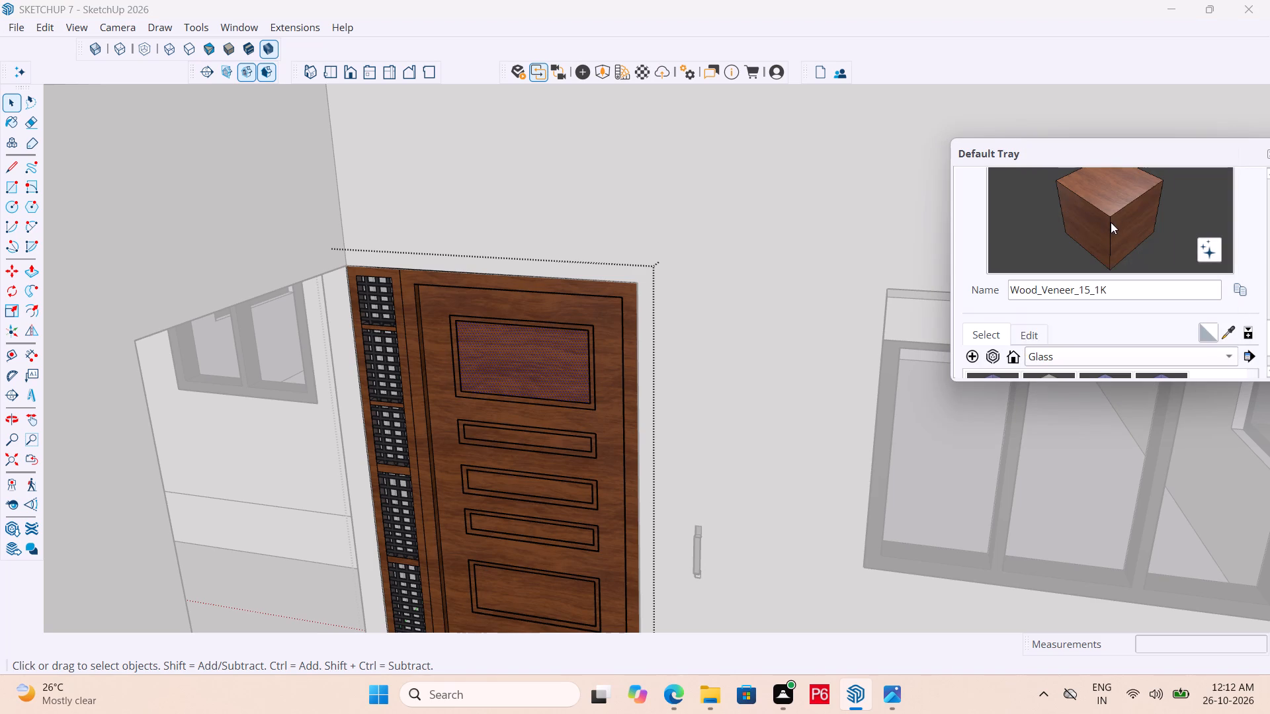
{"action": "scroll", "coordinate": [1078, 294], "scroll_direction": "down", "scroll_amount": 2}
{"action": "left_click", "coordinate": [998, 340]}
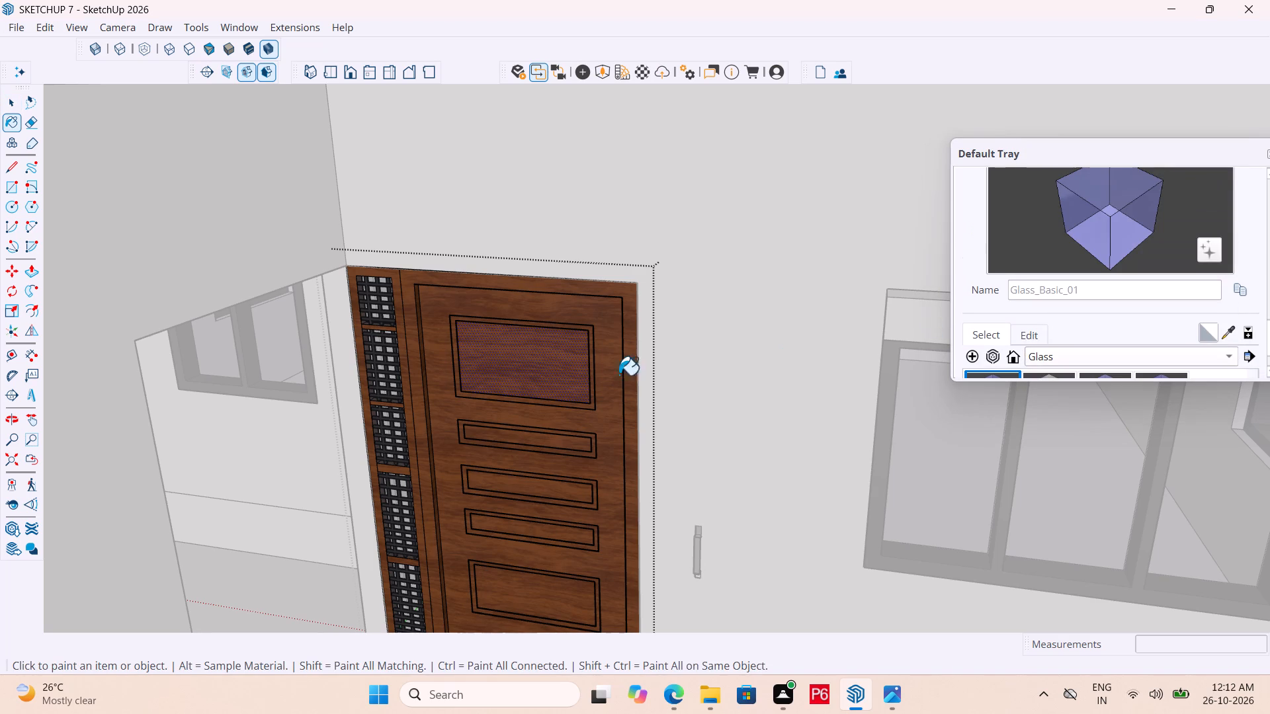
{"action": "left_click_drag", "start_coordinate": [519, 367], "coordinate": [523, 361]}
Paint the inner faces of the three narrow sections and the bottom section with Glass_Basic_01, leave the door group, and save the model.
{"action": "scroll", "coordinate": [637, 268], "scroll_direction": "down", "scroll_amount": 4}
{"action": "scroll", "coordinate": [548, 485], "scroll_direction": "up", "scroll_amount": 6}
{"action": "scroll", "coordinate": [607, 375], "scroll_direction": "up", "scroll_amount": 4}
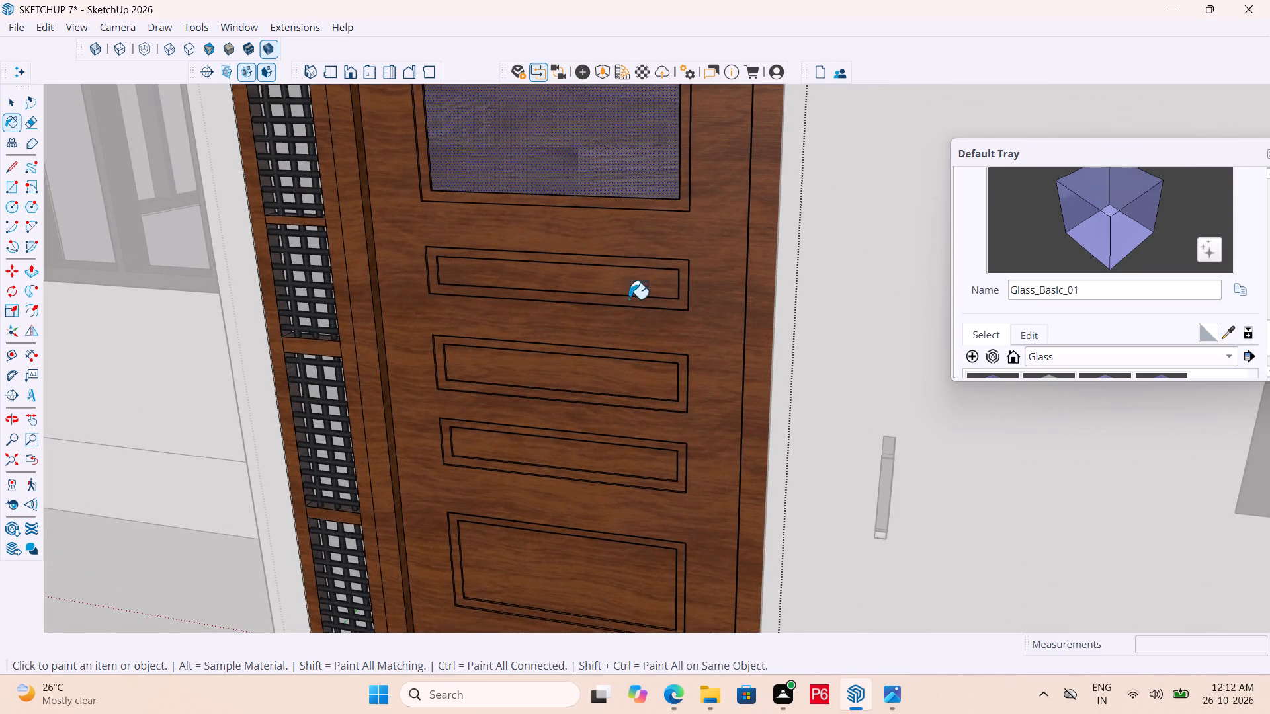
{"action": "left_click", "coordinate": [654, 274]}
{"action": "left_click", "coordinate": [628, 386]}
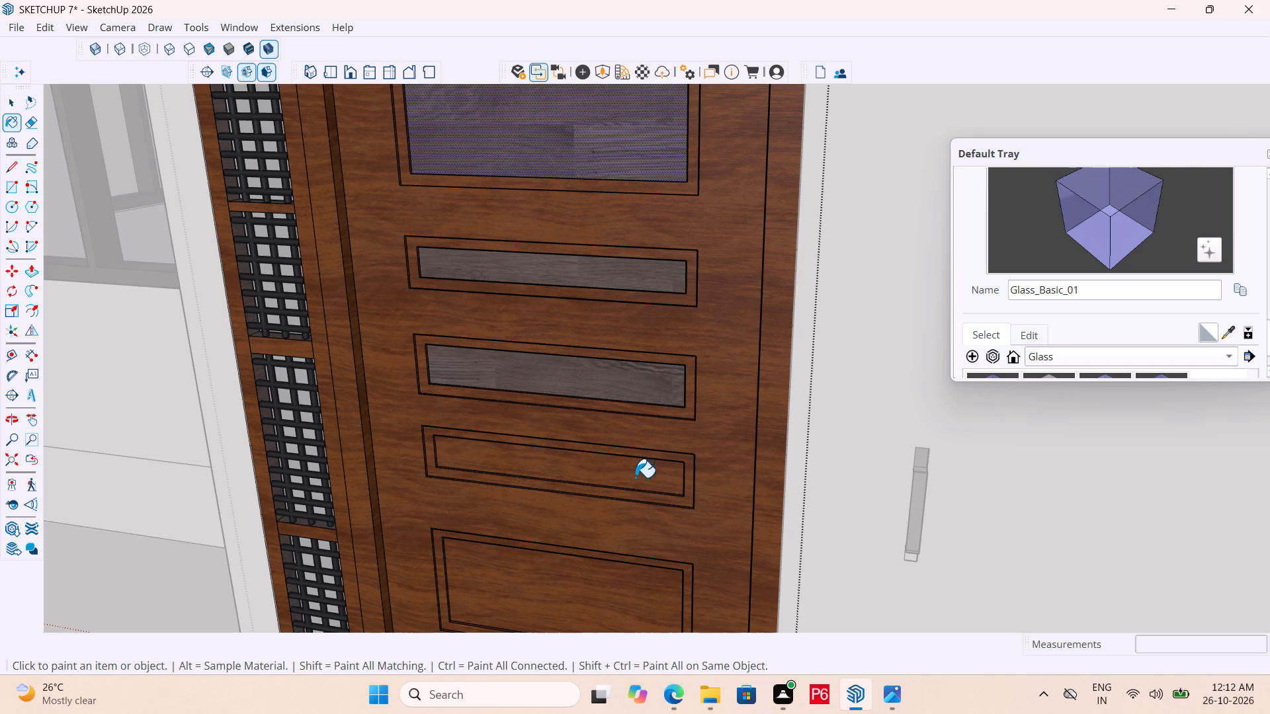
{"action": "left_click", "coordinate": [635, 477]}
{"action": "left_click_drag", "start_coordinate": [580, 584], "coordinate": [583, 565]}
{"action": "scroll", "coordinate": [513, 404], "scroll_direction": "down", "scroll_amount": 5}
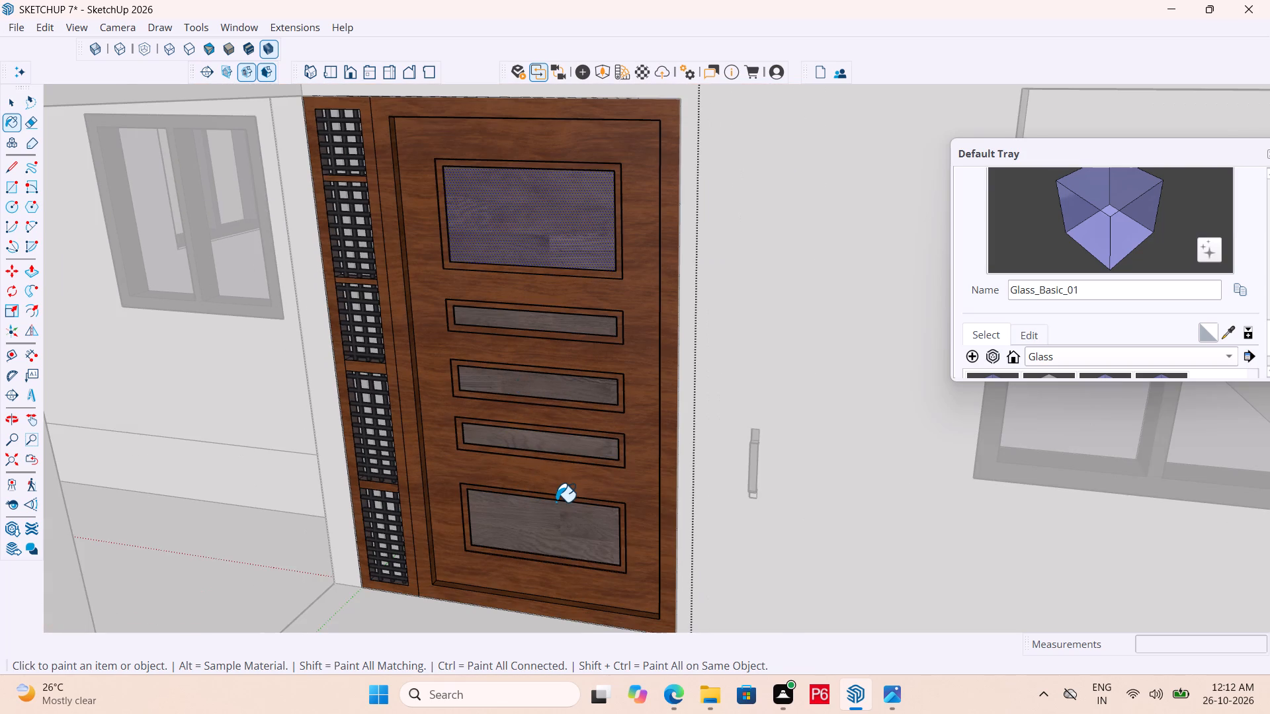
{"action": "key", "text": "Escape"}
{"action": "key", "text": "space"}
{"action": "left_click", "coordinate": [773, 420]}
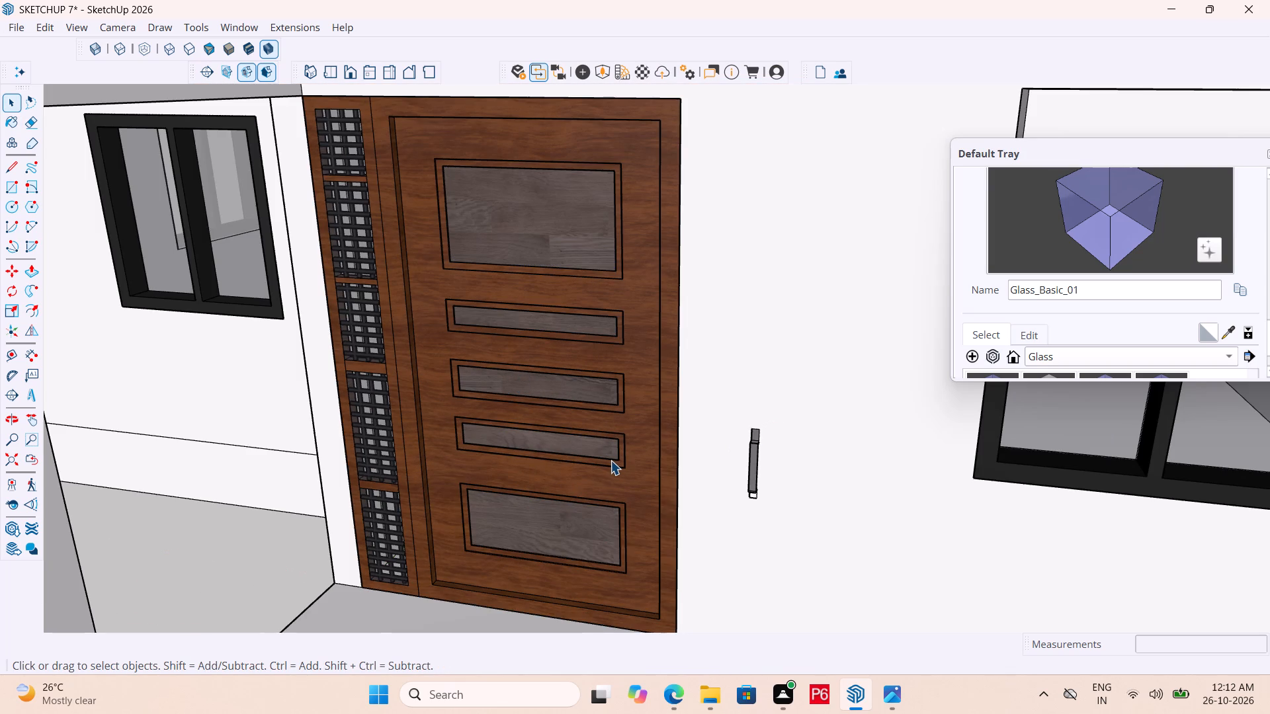
{"action": "key", "text": "ctrl+s"}
{"action": "key", "text": "ctrl+s"}
{"action": "key", "text": "ctrl+s"}
{"action": "key", "text": "ctrl+s"}
{"action": "key", "text": "ctrl+s"}
Inspect the glazed door up close and within the surrounding house walls from several angles.
{"action": "scroll", "coordinate": [491, 186], "scroll_direction": "up", "scroll_amount": 6}
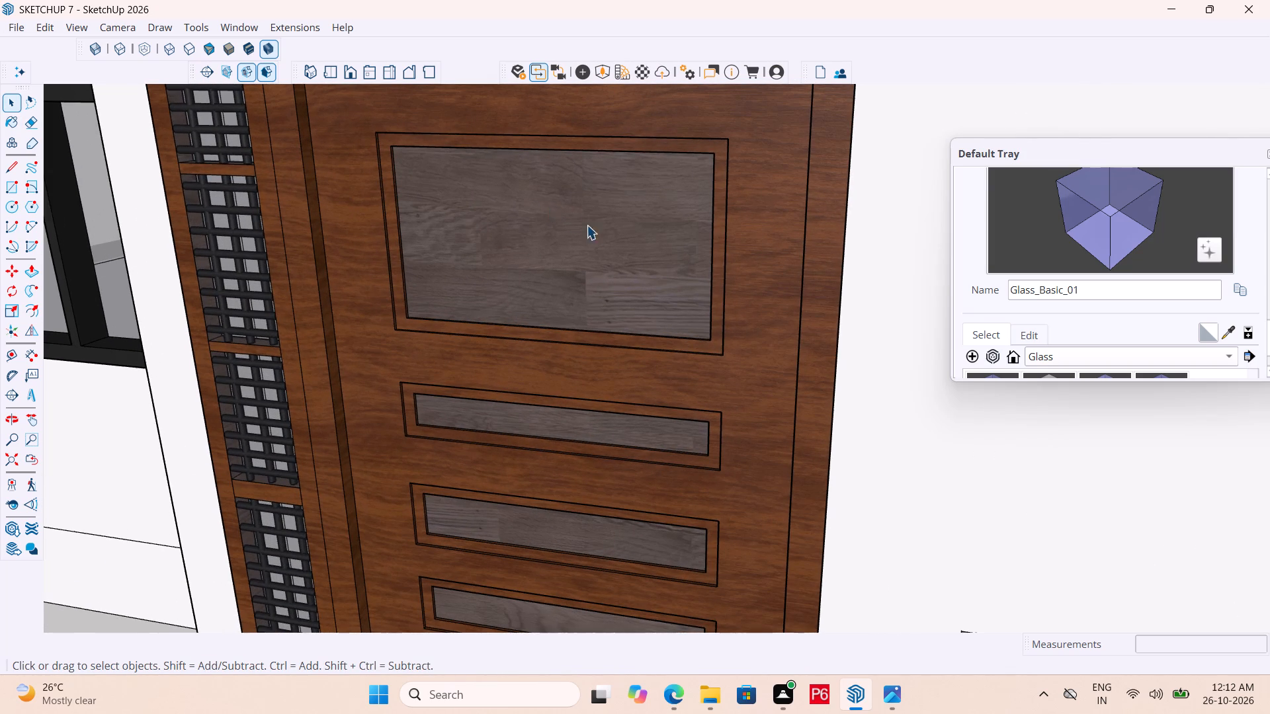
{"action": "scroll", "coordinate": [598, 402], "scroll_direction": "down", "scroll_amount": 7}
{"action": "middle_click_drag", "start_coordinate": [610, 357], "coordinate": [343, 482]}
{"action": "middle_click_drag", "start_coordinate": [343, 482], "coordinate": [323, 487]}
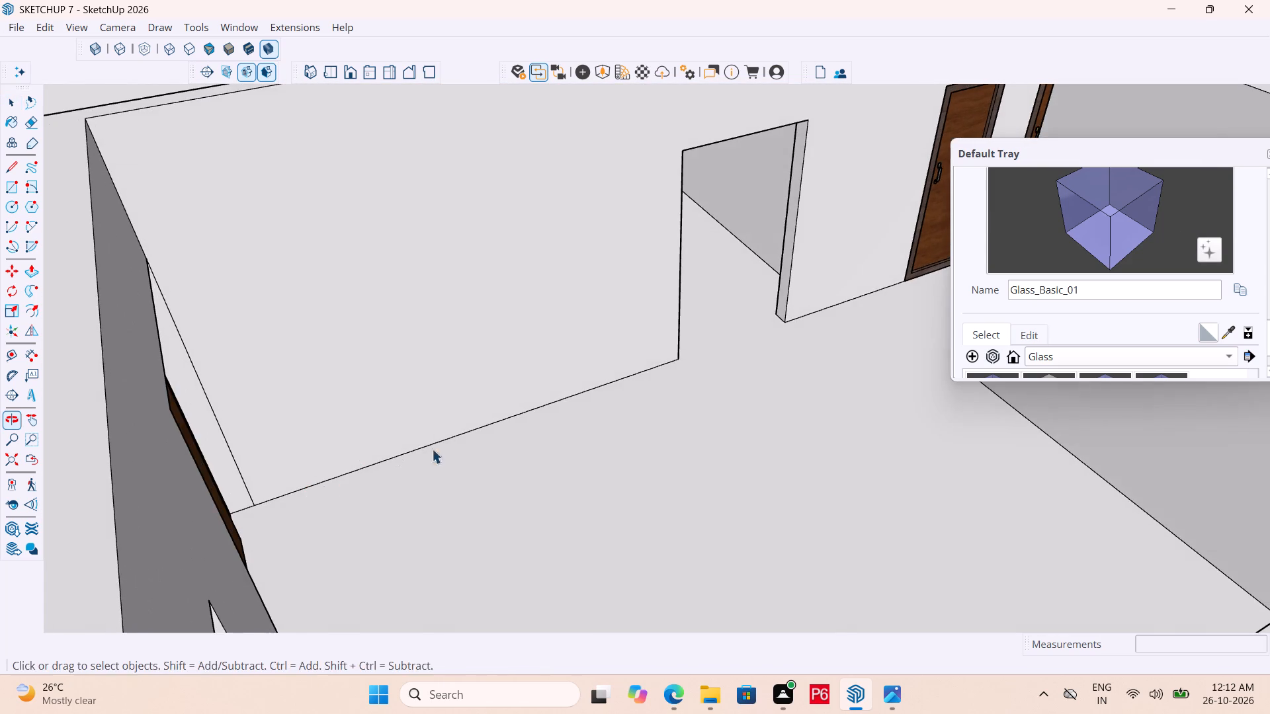
{"action": "middle_click_drag", "start_coordinate": [723, 449], "coordinate": [822, 410]}
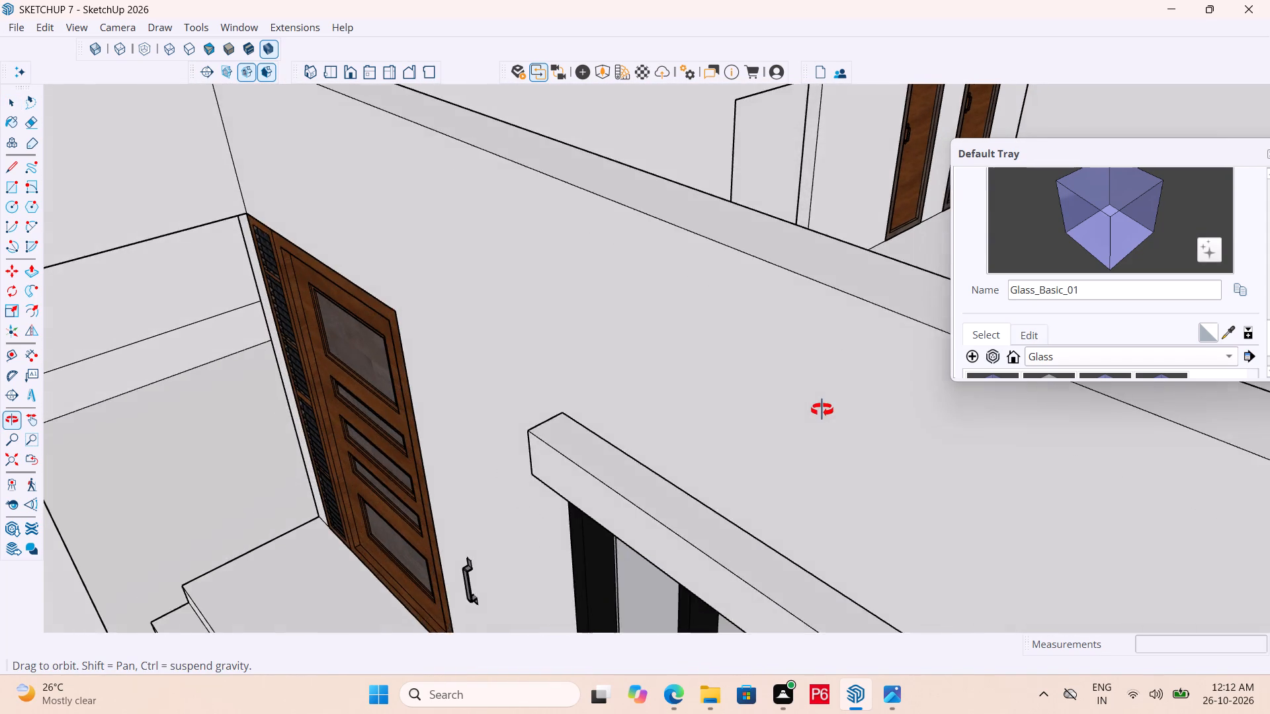
{"action": "middle_click_drag", "start_coordinate": [822, 410], "coordinate": [828, 413]}
{"action": "scroll", "coordinate": [462, 472], "scroll_direction": "down", "scroll_amount": 4}
{"action": "middle_click_drag", "start_coordinate": [470, 472], "coordinate": [632, 350]}
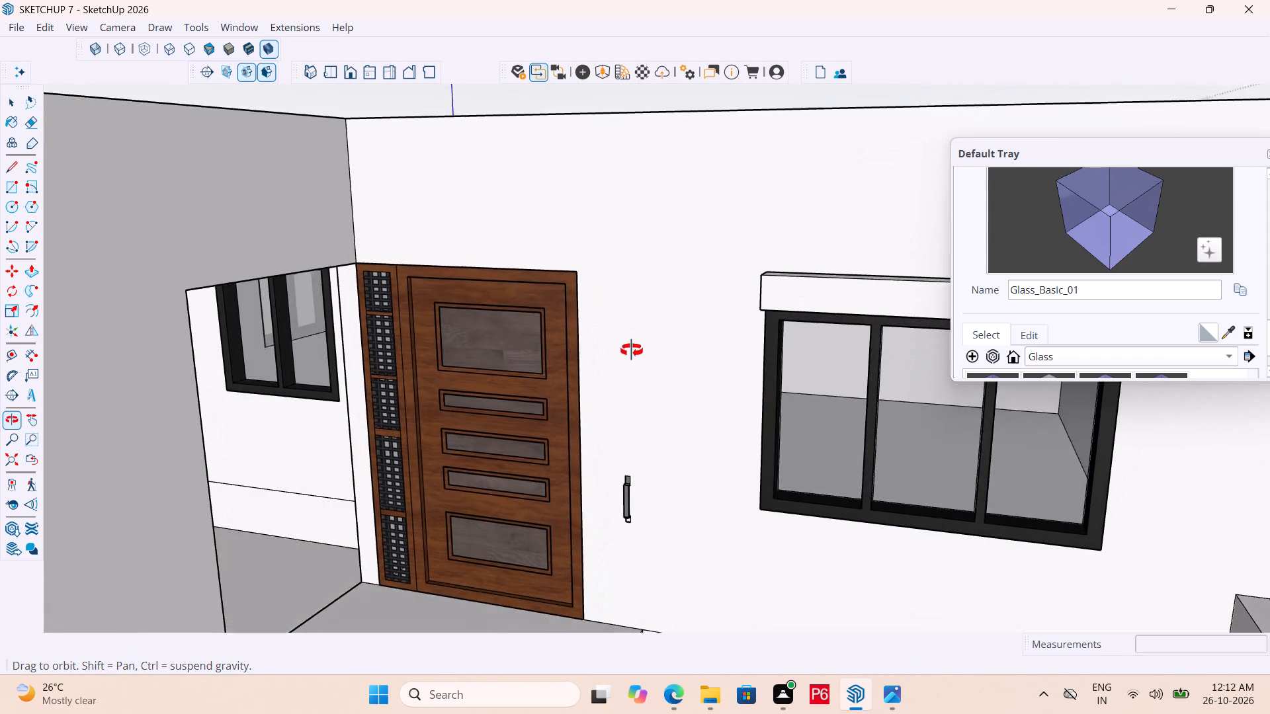
{"action": "middle_click_drag", "start_coordinate": [632, 350], "coordinate": [643, 352]}
{"action": "scroll", "coordinate": [525, 369], "scroll_direction": "up", "scroll_amount": 5}
{"action": "scroll", "coordinate": [477, 296], "scroll_direction": "down", "scroll_amount": 4}
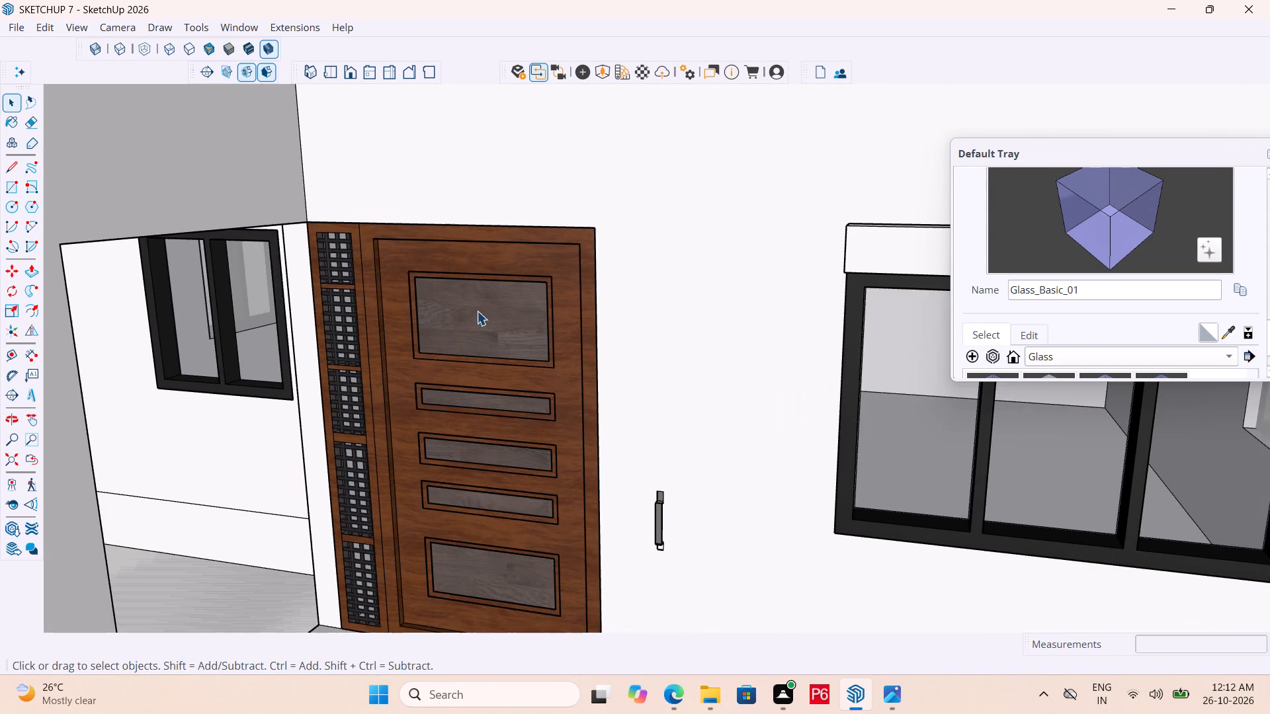
{"action": "scroll", "coordinate": [491, 352], "scroll_direction": "down", "scroll_amount": 5}
{"action": "middle_click_drag", "start_coordinate": [514, 390], "coordinate": [527, 409]}
{"action": "key", "text": "space"}
{"action": "middle_click_drag", "start_coordinate": [501, 389], "coordinate": [526, 405]}
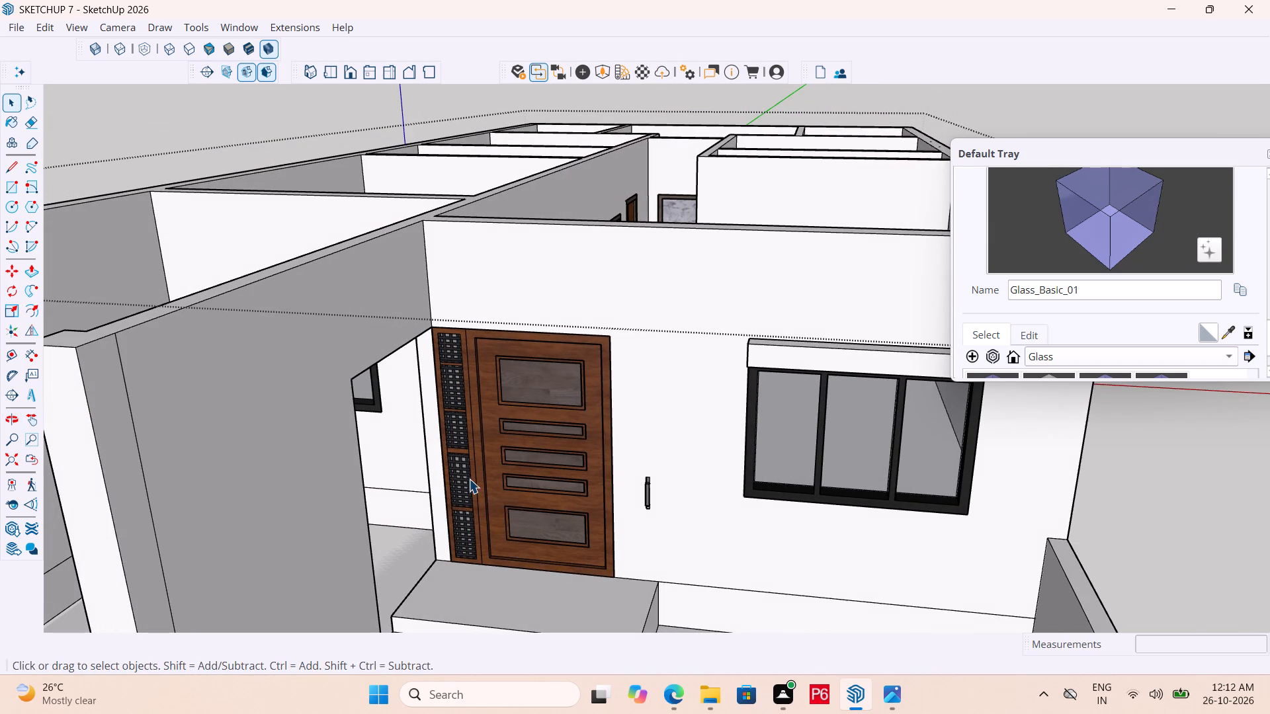
{"action": "scroll", "coordinate": [480, 477], "scroll_direction": "up", "scroll_amount": 15}
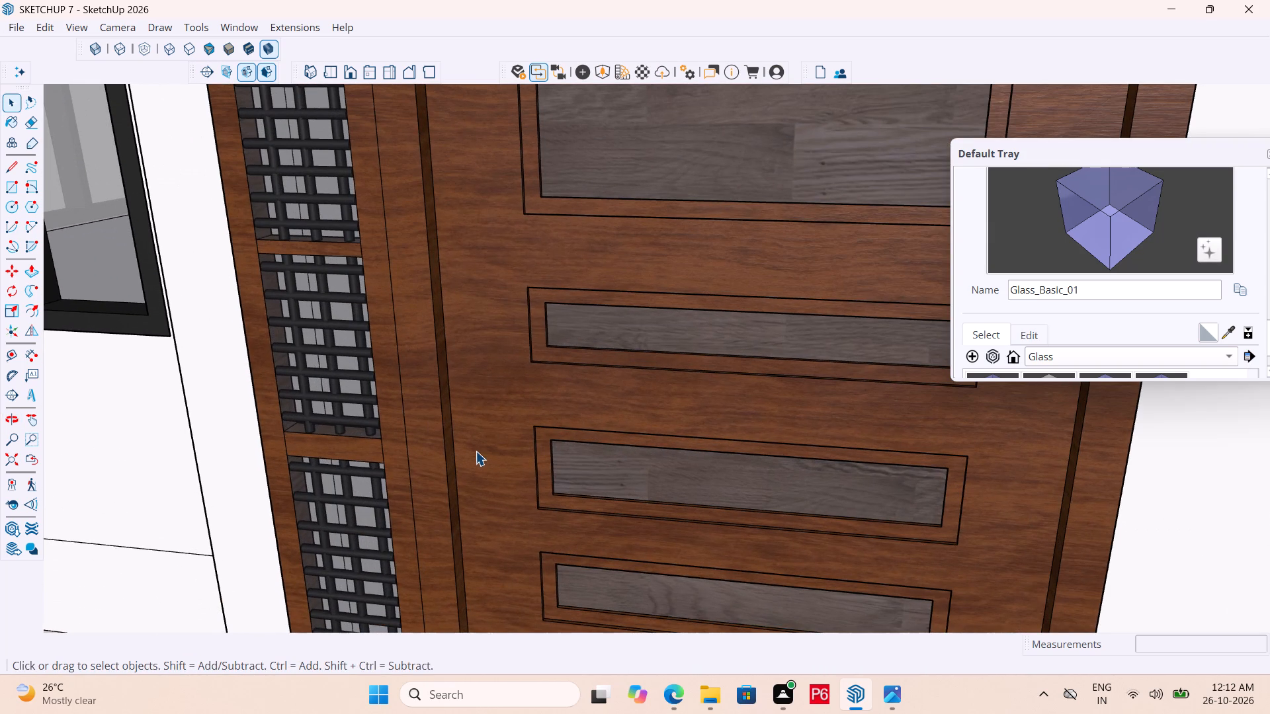
{"action": "scroll", "coordinate": [476, 451], "scroll_direction": "up", "scroll_amount": 1}
{"action": "middle_click_drag", "start_coordinate": [478, 450], "coordinate": [478, 422]}
{"action": "scroll", "coordinate": [454, 273], "scroll_direction": "down", "scroll_amount": 6}
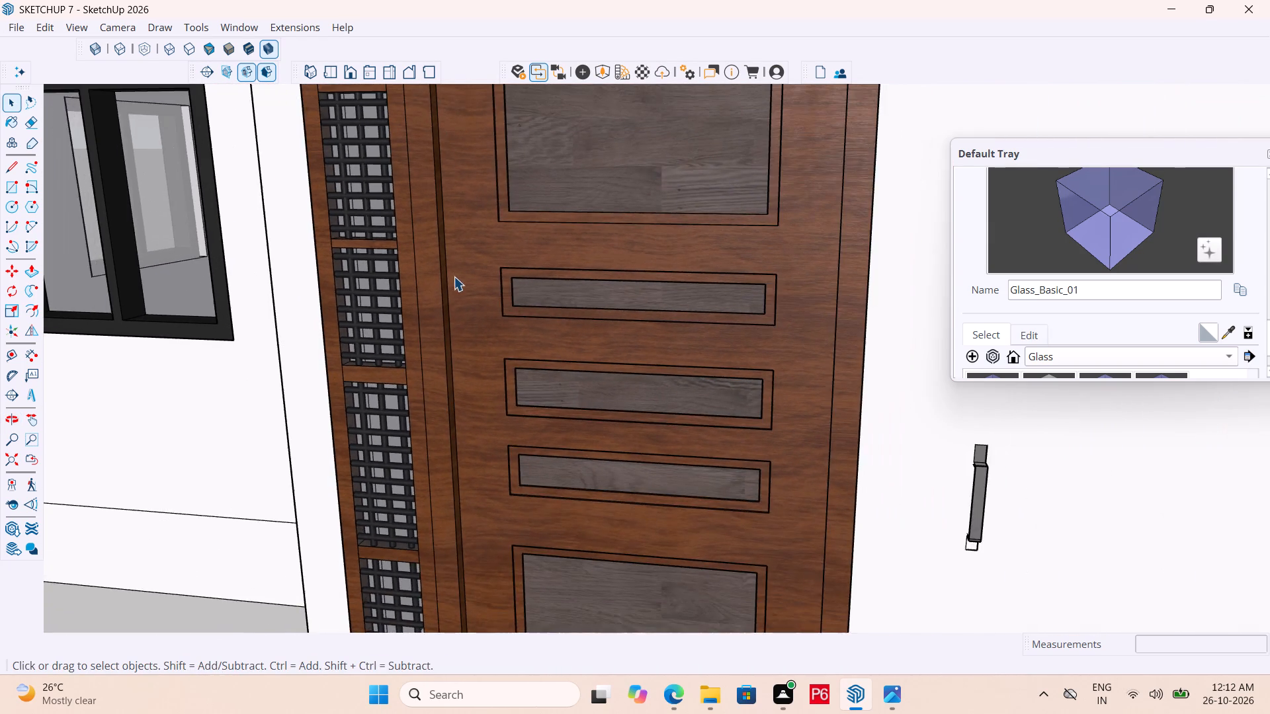
{"action": "scroll", "coordinate": [468, 292], "scroll_direction": "down", "scroll_amount": 7}
{"action": "middle_click_drag", "start_coordinate": [489, 391], "coordinate": [508, 425]}
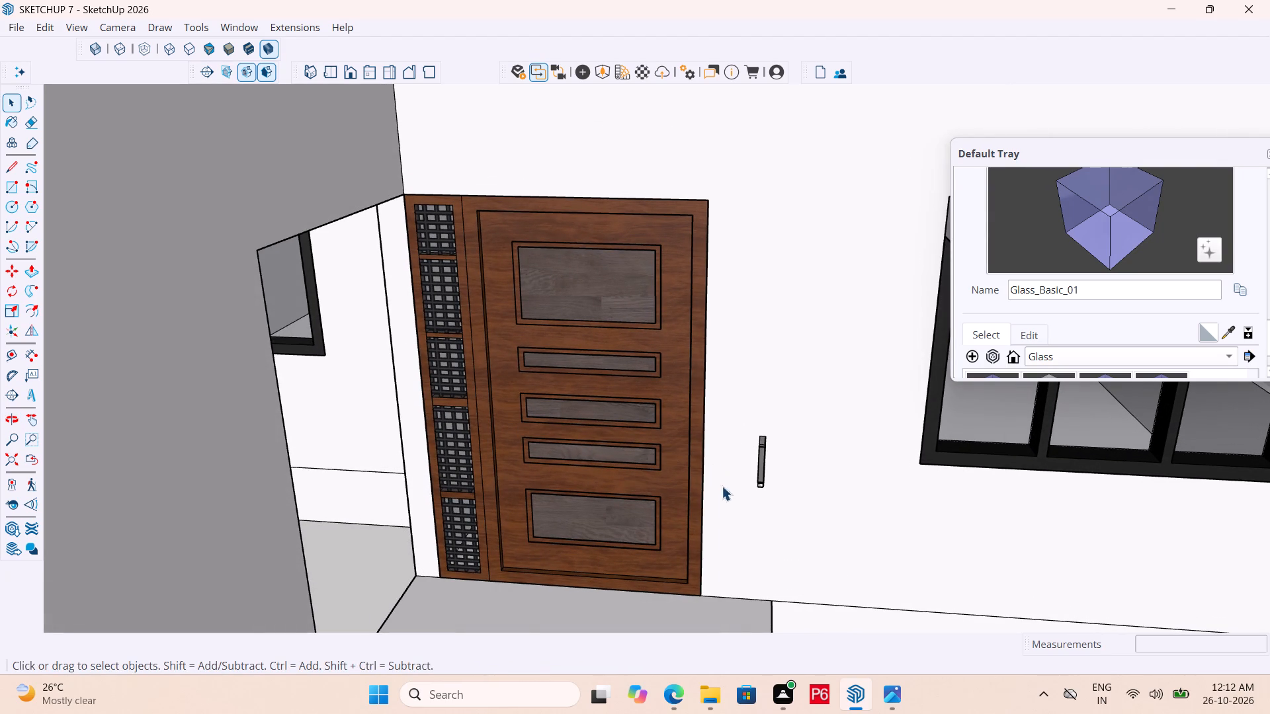
Delete the loose handle-shaped object on the wall beside the door.
{"action": "left_click", "coordinate": [760, 473]}
{"action": "key", "text": "Delete"}
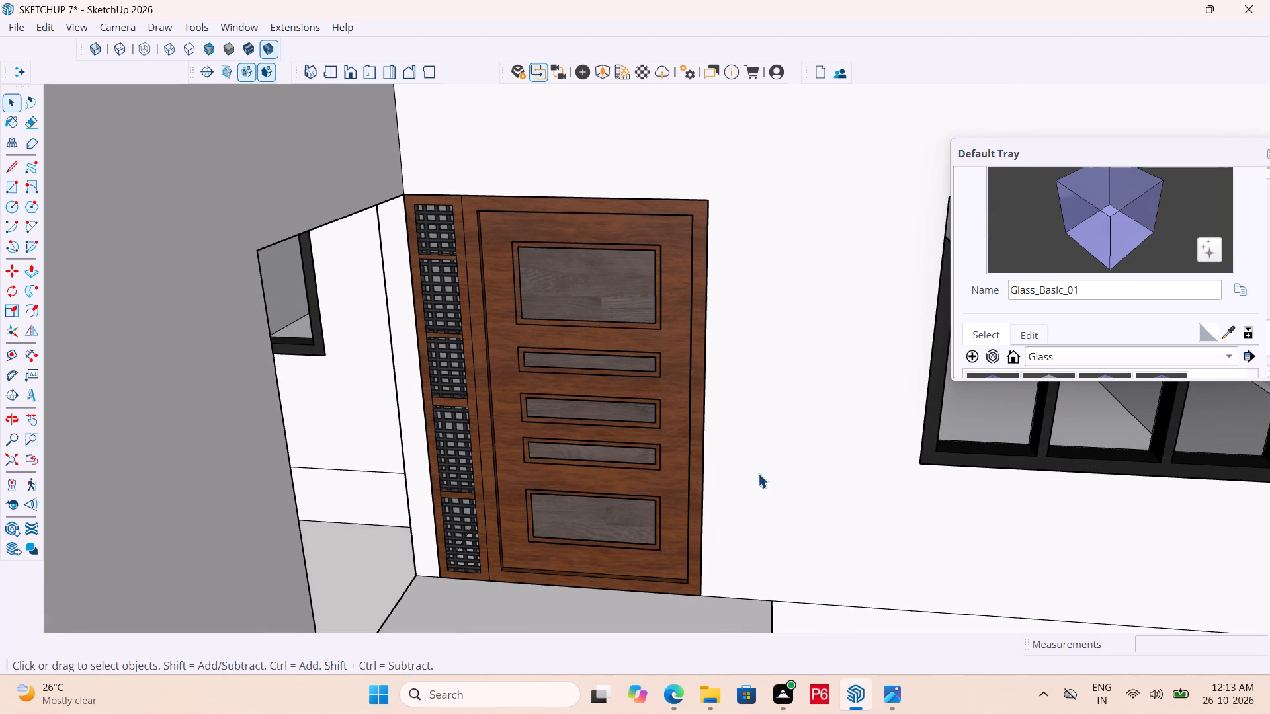
Inside the door group, draw a vertical rectangle about 9 1/2" by 1 1/16" on the main panel's grille side, beside the narrow sections, and save.
{"action": "scroll", "coordinate": [489, 415], "scroll_direction": "up", "scroll_amount": 2}
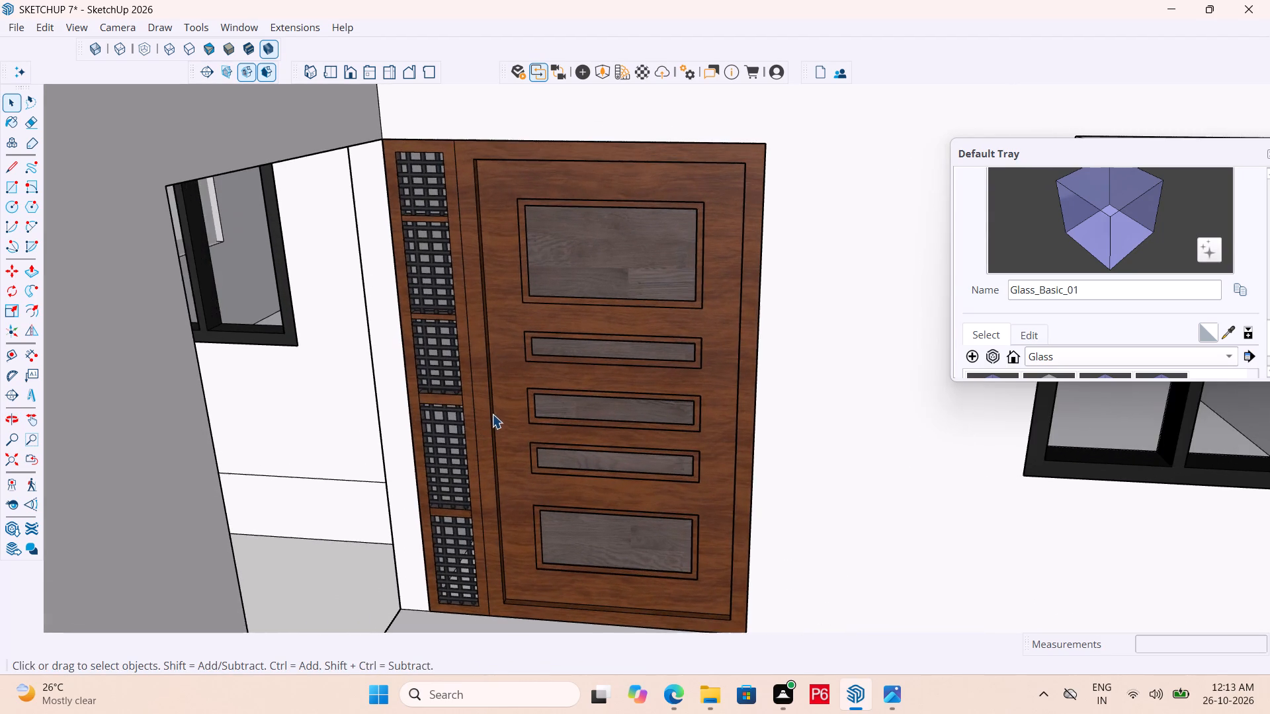
{"action": "scroll", "coordinate": [561, 198], "scroll_direction": "down", "scroll_amount": 5}
{"action": "middle_click_drag", "start_coordinate": [618, 361], "coordinate": [587, 393]}
{"action": "scroll", "coordinate": [524, 465], "scroll_direction": "up", "scroll_amount": 5}
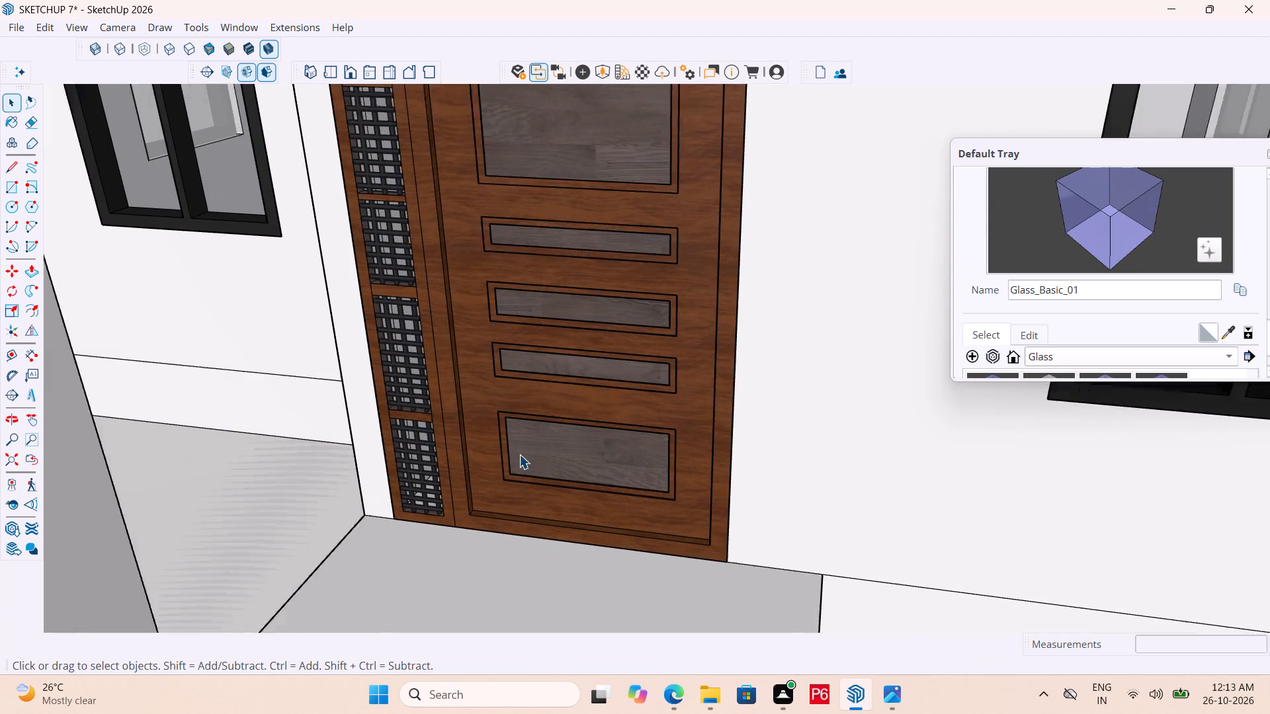
{"action": "scroll", "coordinate": [519, 454], "scroll_direction": "up", "scroll_amount": 1}
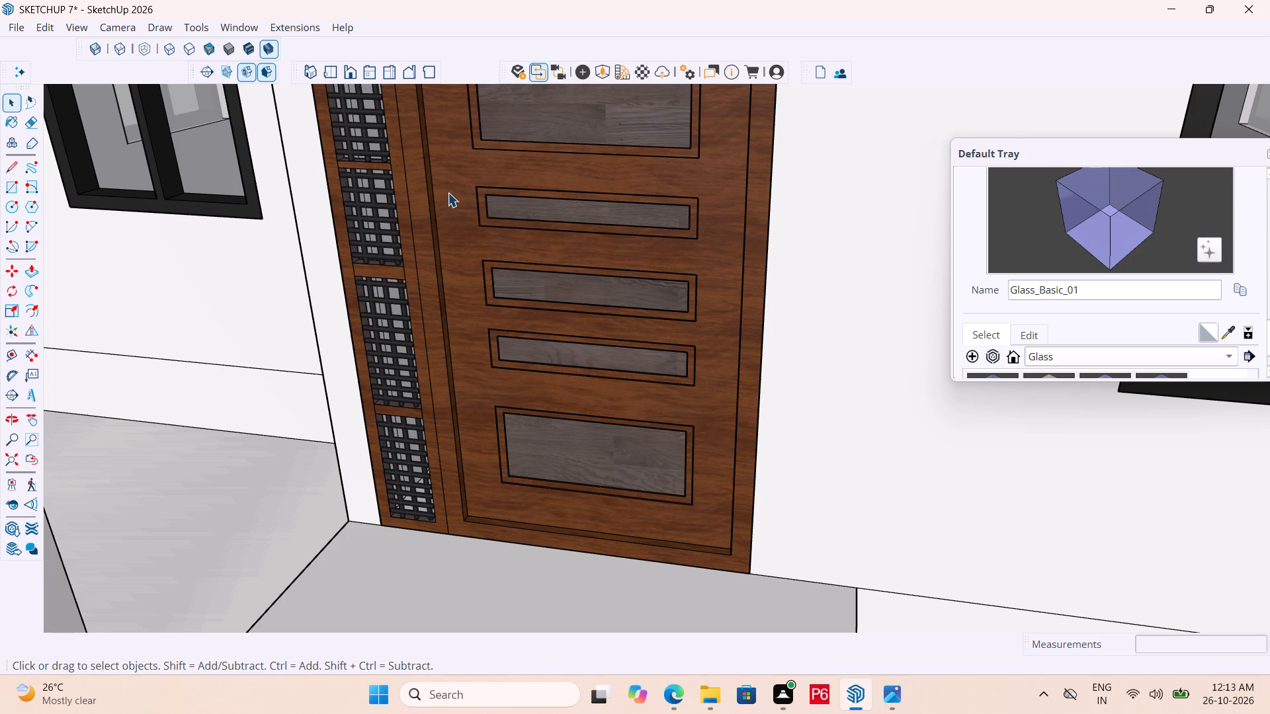
{"action": "scroll", "coordinate": [482, 253], "scroll_direction": "up", "scroll_amount": 5}
{"action": "scroll", "coordinate": [452, 314], "scroll_direction": "up", "scroll_amount": 5}
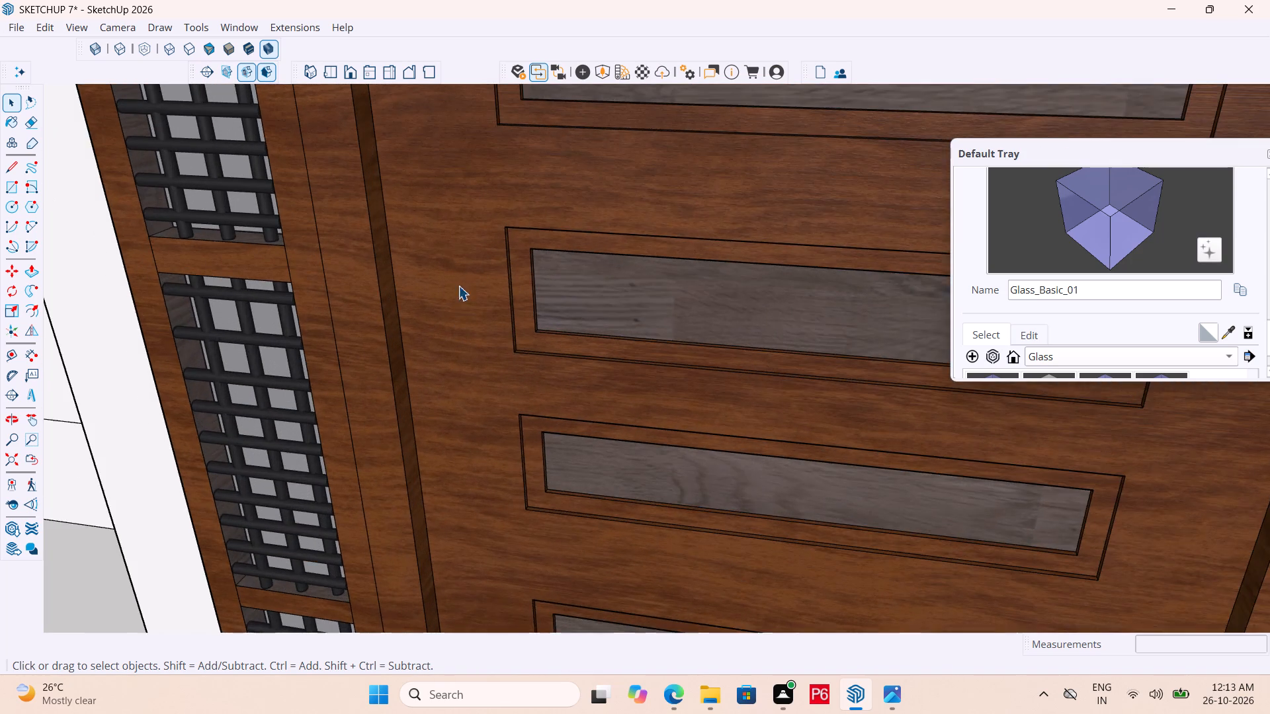
{"action": "scroll", "coordinate": [446, 262], "scroll_direction": "up", "scroll_amount": 3}
{"action": "key", "text": "r"}
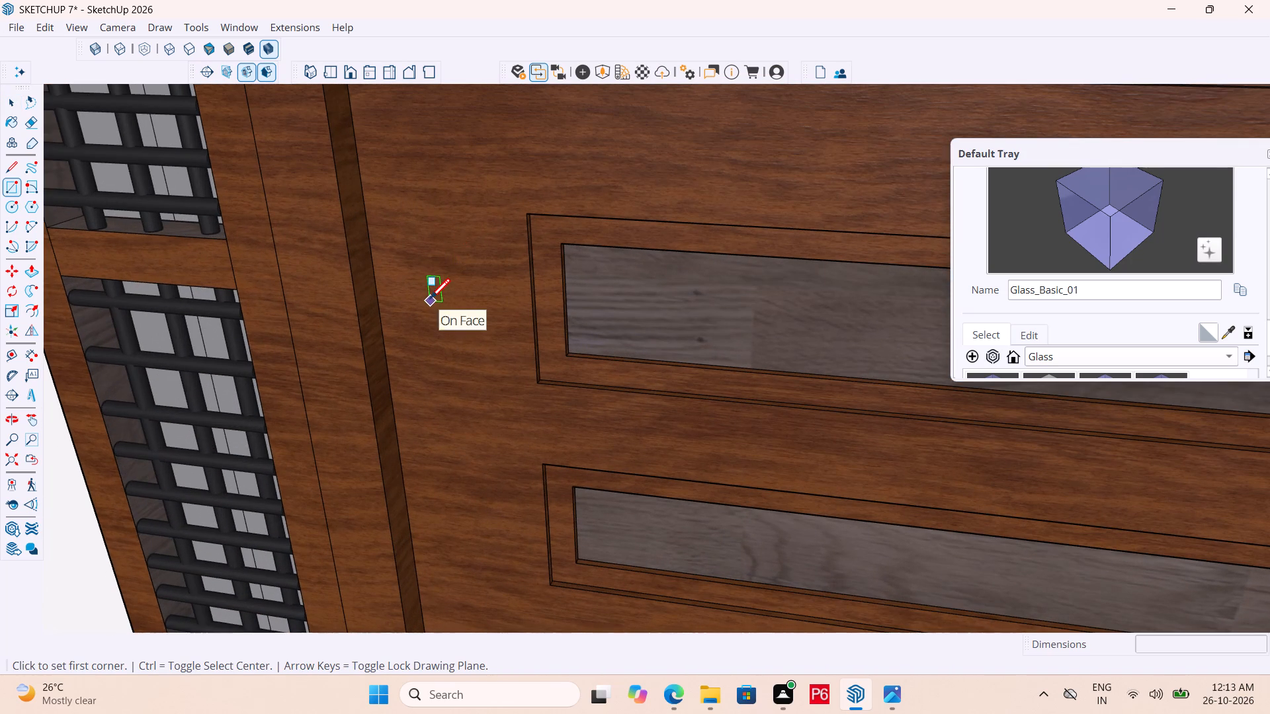
{"action": "key", "text": "space"}
{"action": "left_click", "coordinate": [435, 292]}
{"action": "double_click", "coordinate": [435, 292]}
{"action": "left_click", "coordinate": [435, 284]}
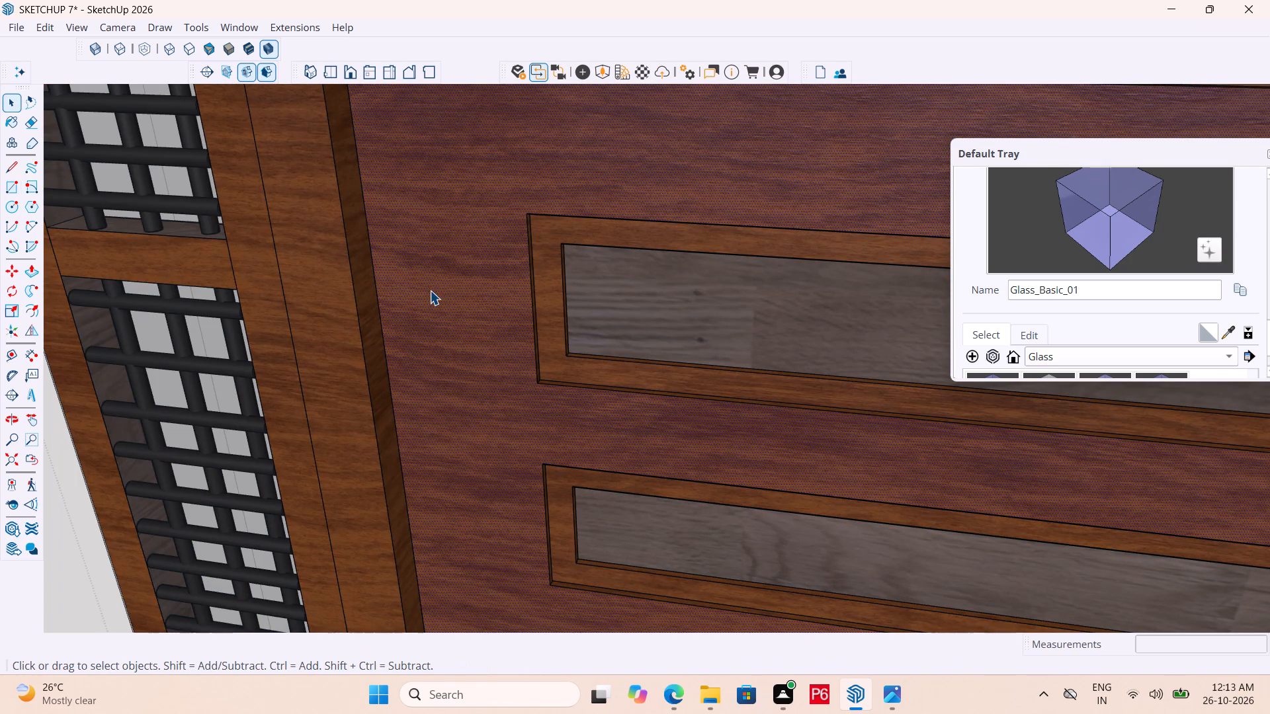
{"action": "key", "text": "r"}
{"action": "scroll", "coordinate": [346, 199], "scroll_direction": "down", "scroll_amount": 6}
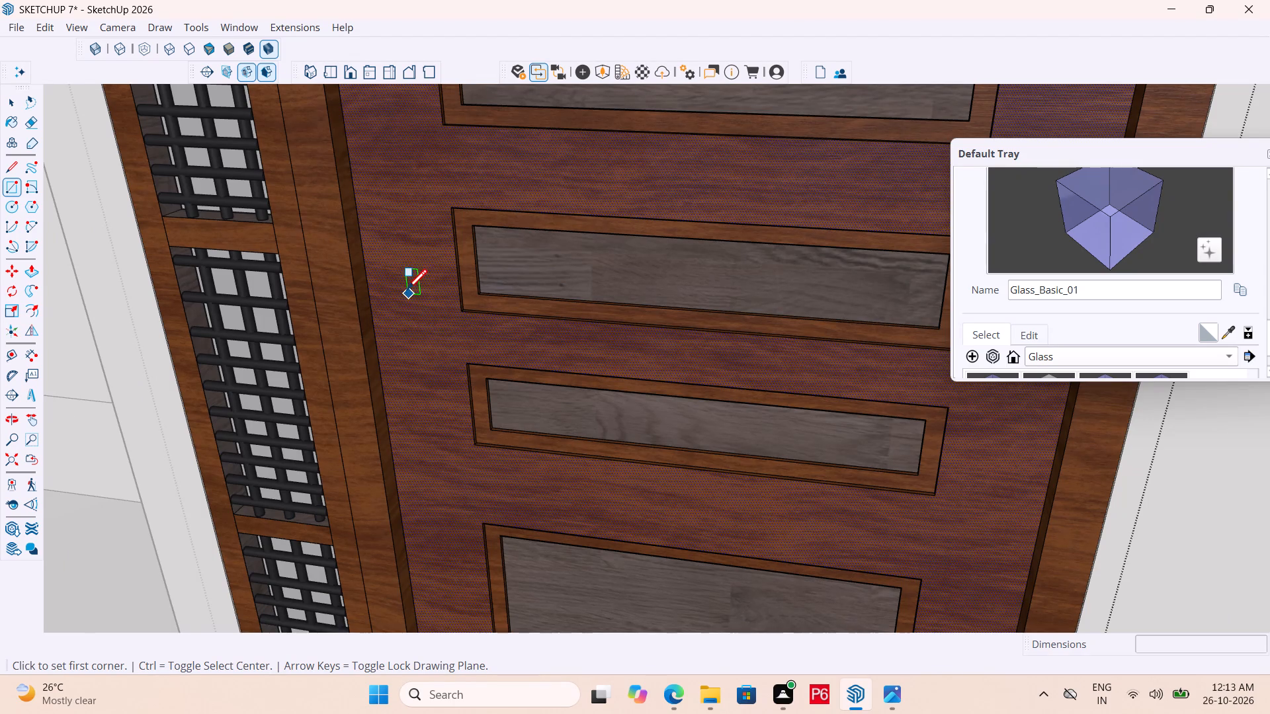
{"action": "scroll", "coordinate": [407, 292], "scroll_direction": "down", "scroll_amount": 9}
{"action": "scroll", "coordinate": [391, 312], "scroll_direction": "up", "scroll_amount": 6}
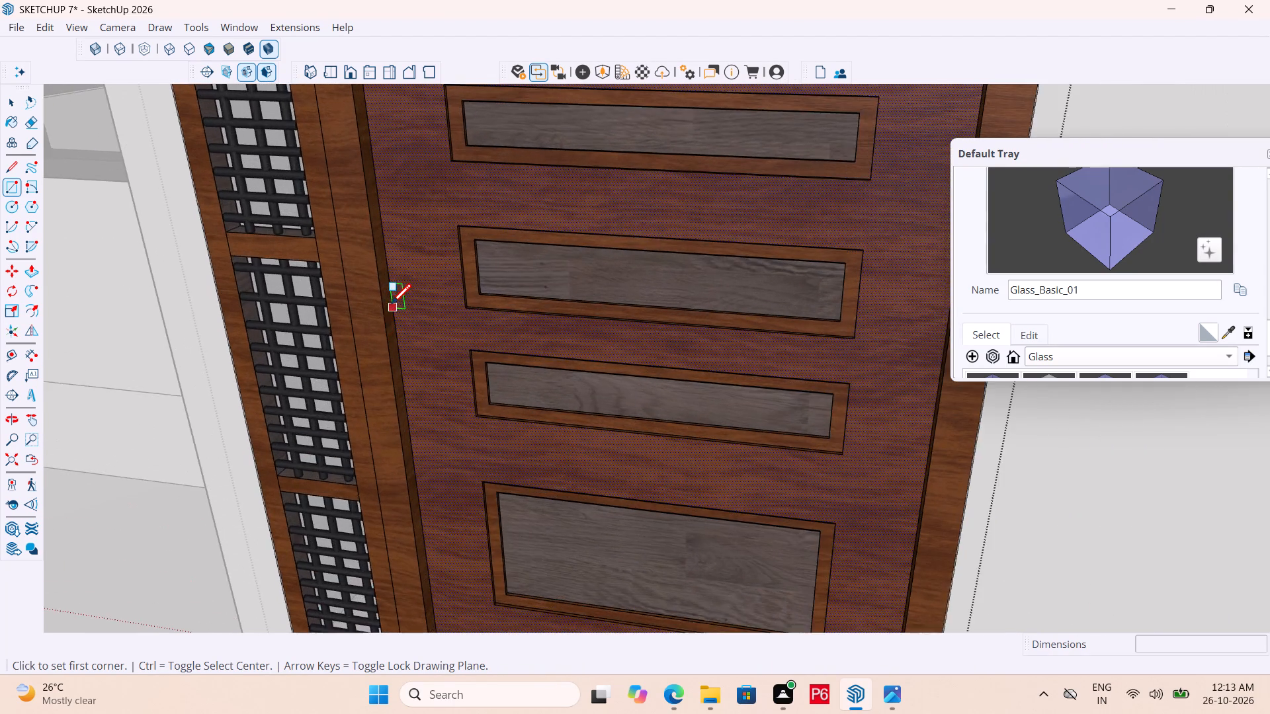
{"action": "scroll", "coordinate": [398, 301], "scroll_direction": "up", "scroll_amount": 5}
{"action": "left_click", "coordinate": [413, 220]}
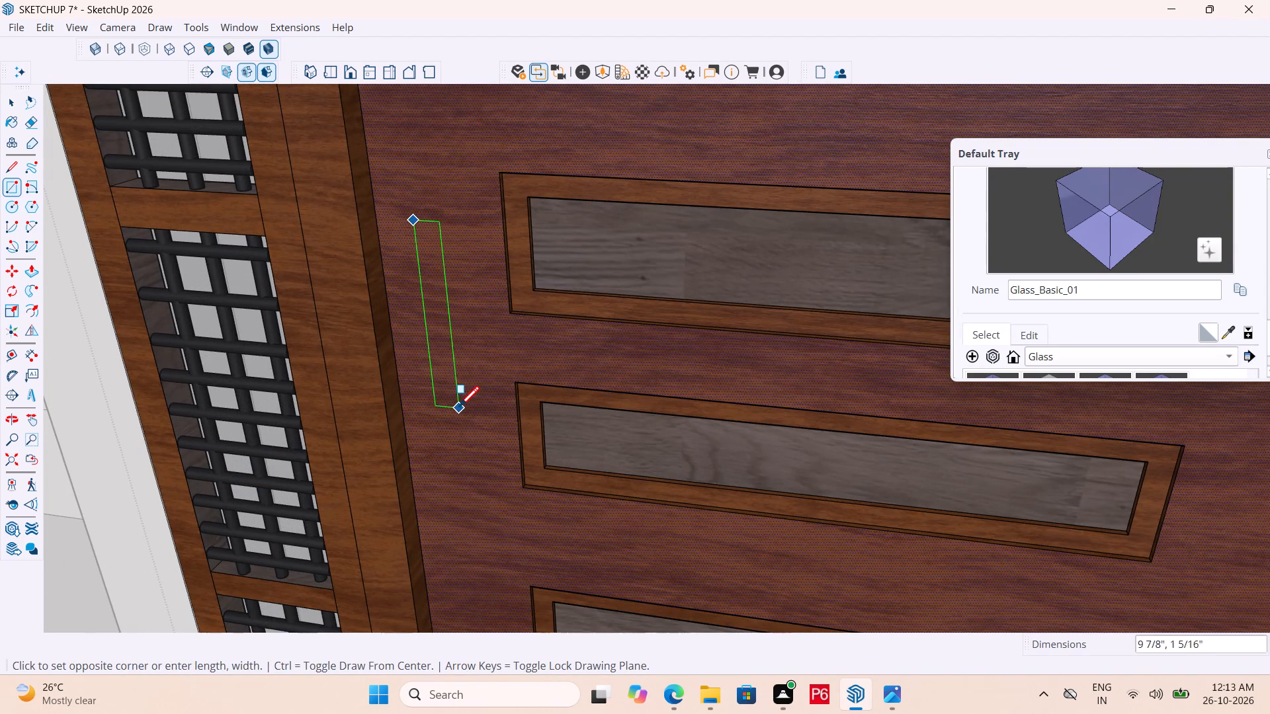
{"action": "left_click", "coordinate": [454, 401]}
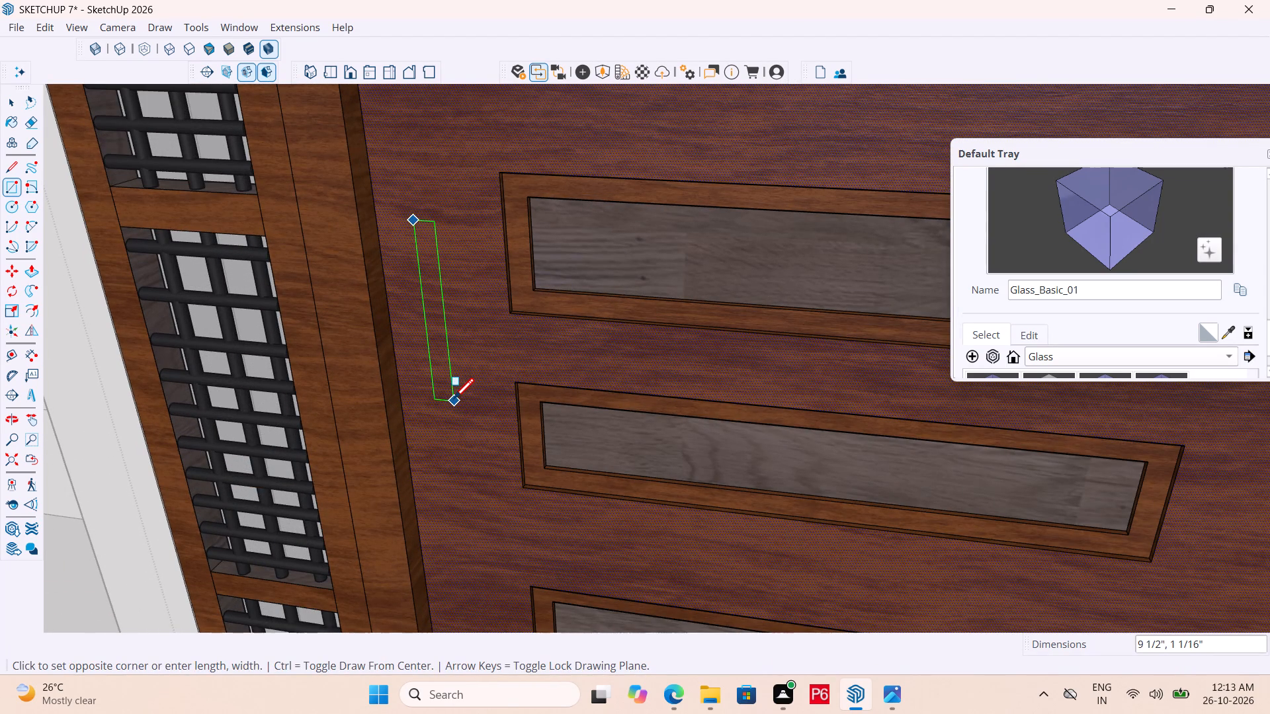
{"action": "key", "text": "ctrl+s"}
Make the narrow rectangle's face and its edges a separate group.
{"action": "key", "text": "space"}
{"action": "left_click", "coordinate": [435, 317]}
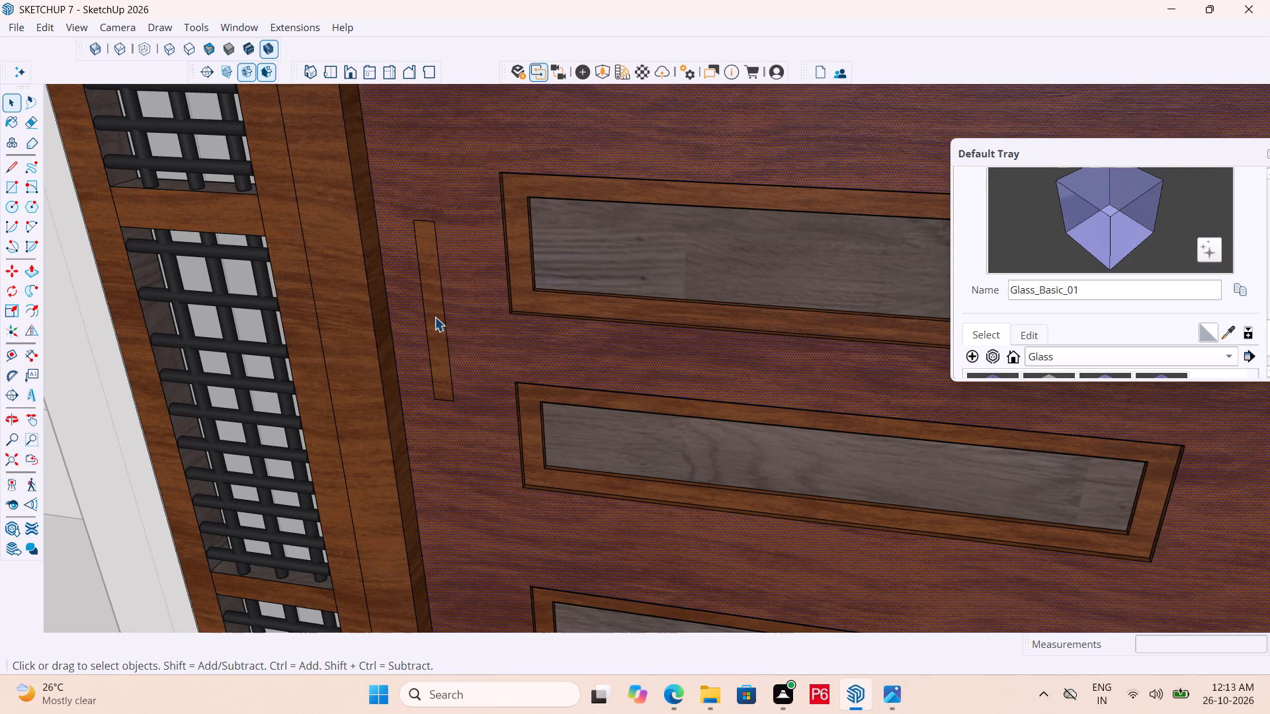
{"action": "double_click", "coordinate": [432, 303]}
{"action": "right_click", "coordinate": [432, 303]}
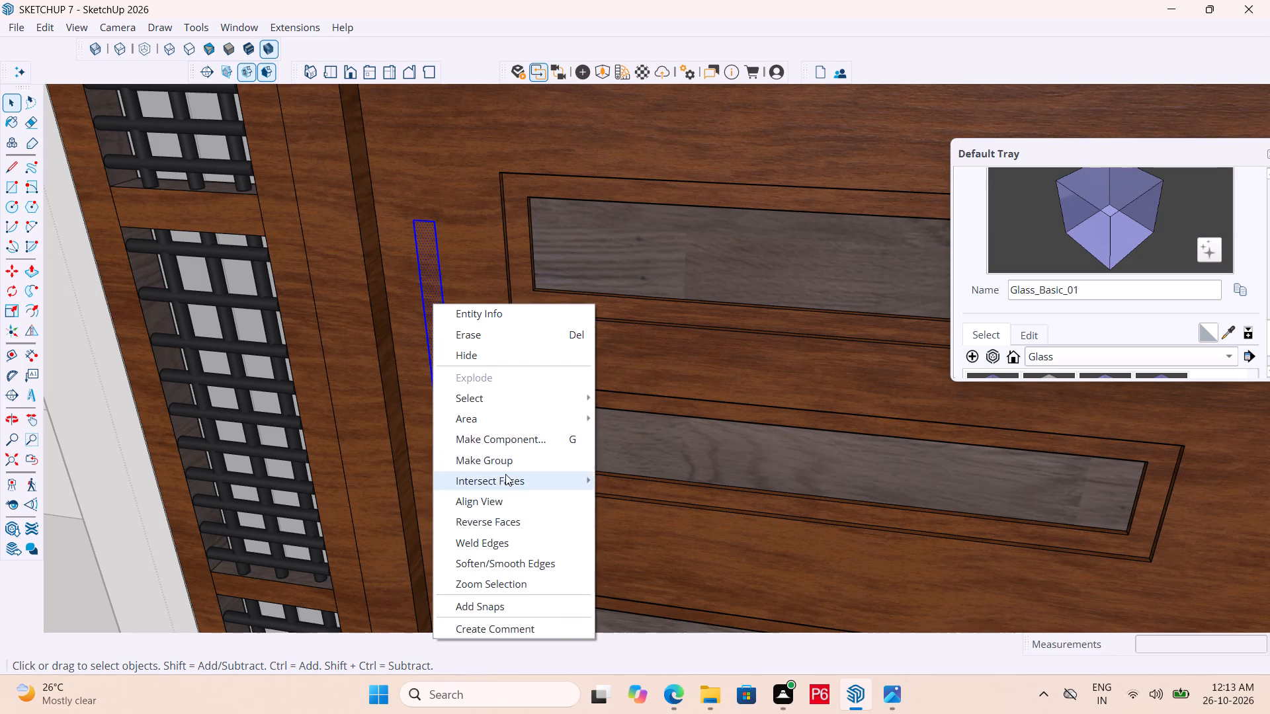
{"action": "left_click", "coordinate": [509, 462]}
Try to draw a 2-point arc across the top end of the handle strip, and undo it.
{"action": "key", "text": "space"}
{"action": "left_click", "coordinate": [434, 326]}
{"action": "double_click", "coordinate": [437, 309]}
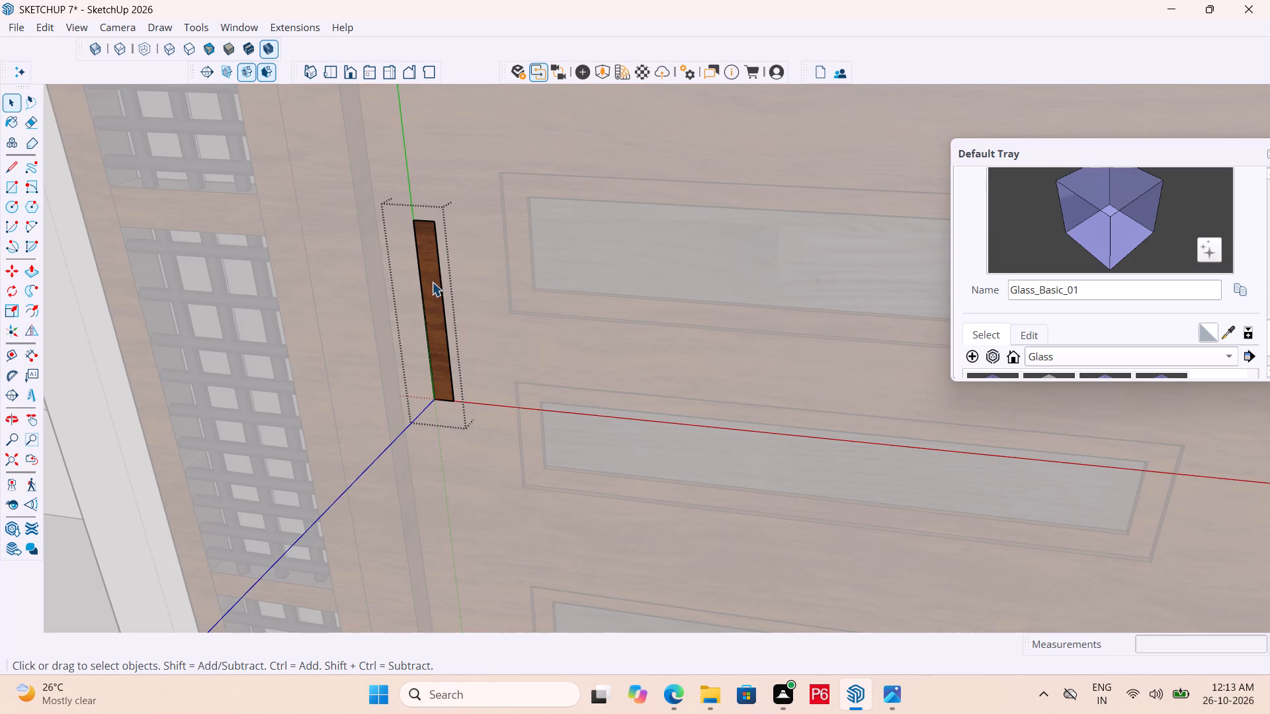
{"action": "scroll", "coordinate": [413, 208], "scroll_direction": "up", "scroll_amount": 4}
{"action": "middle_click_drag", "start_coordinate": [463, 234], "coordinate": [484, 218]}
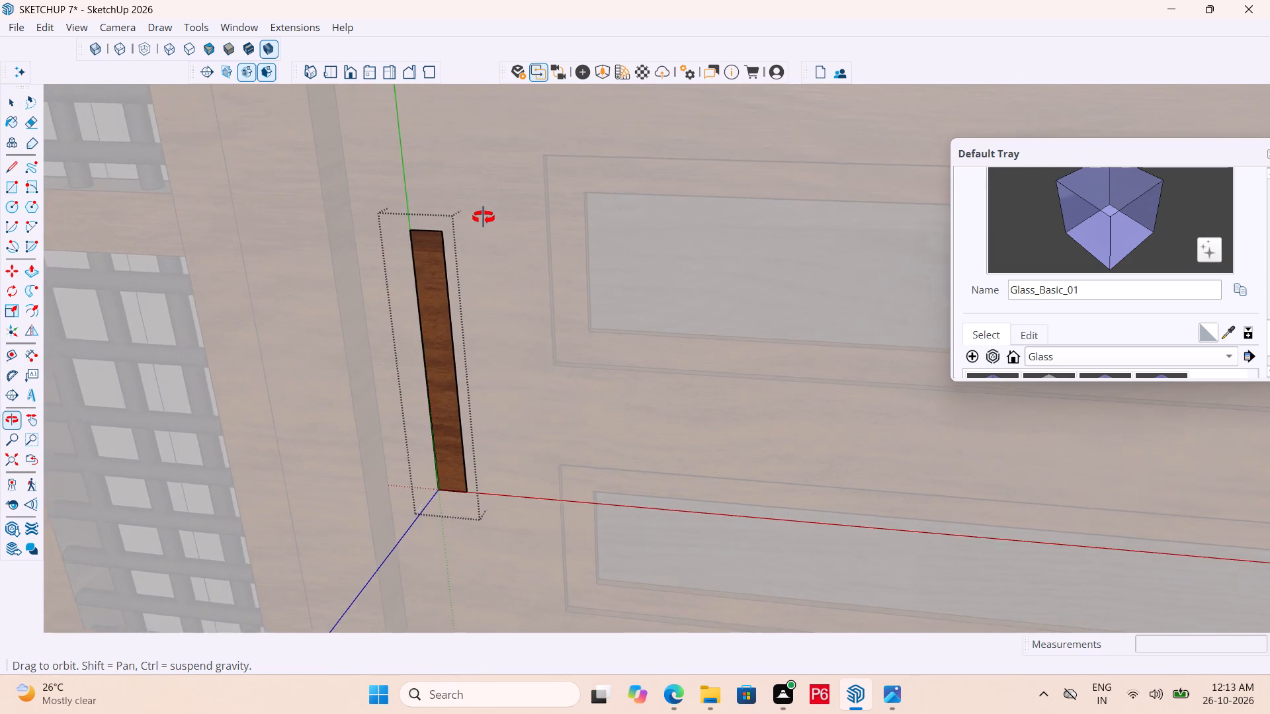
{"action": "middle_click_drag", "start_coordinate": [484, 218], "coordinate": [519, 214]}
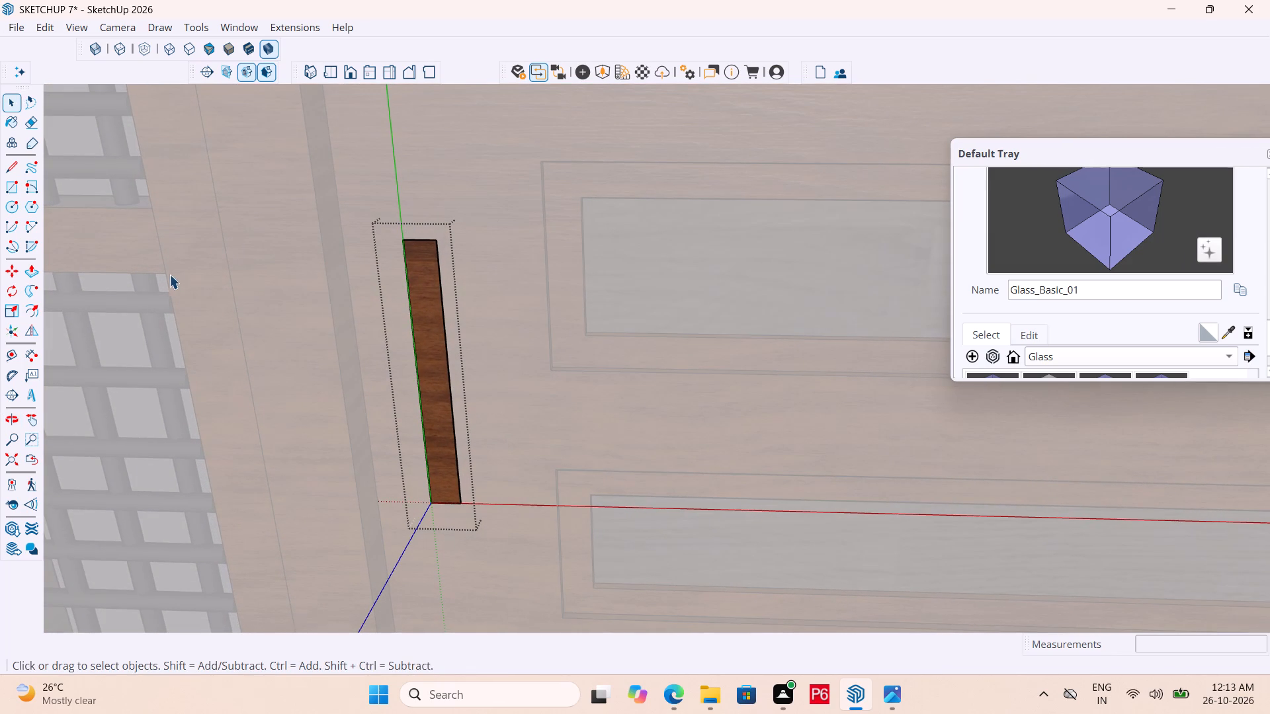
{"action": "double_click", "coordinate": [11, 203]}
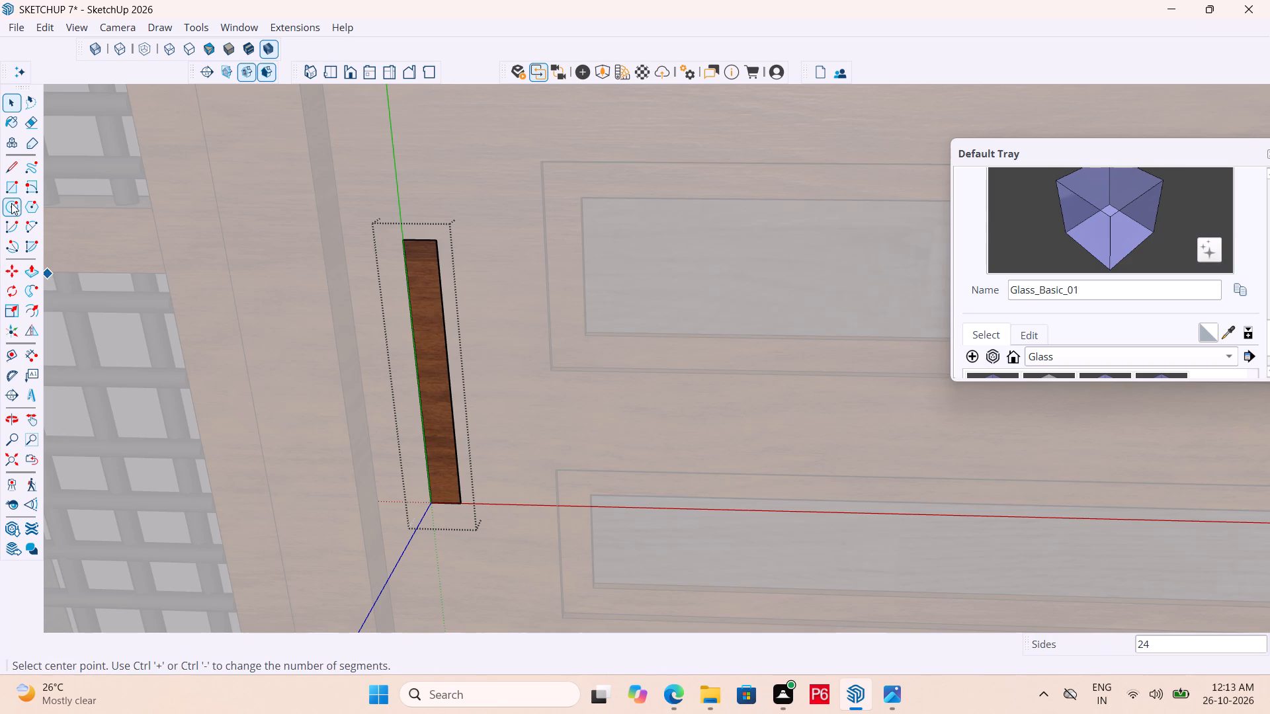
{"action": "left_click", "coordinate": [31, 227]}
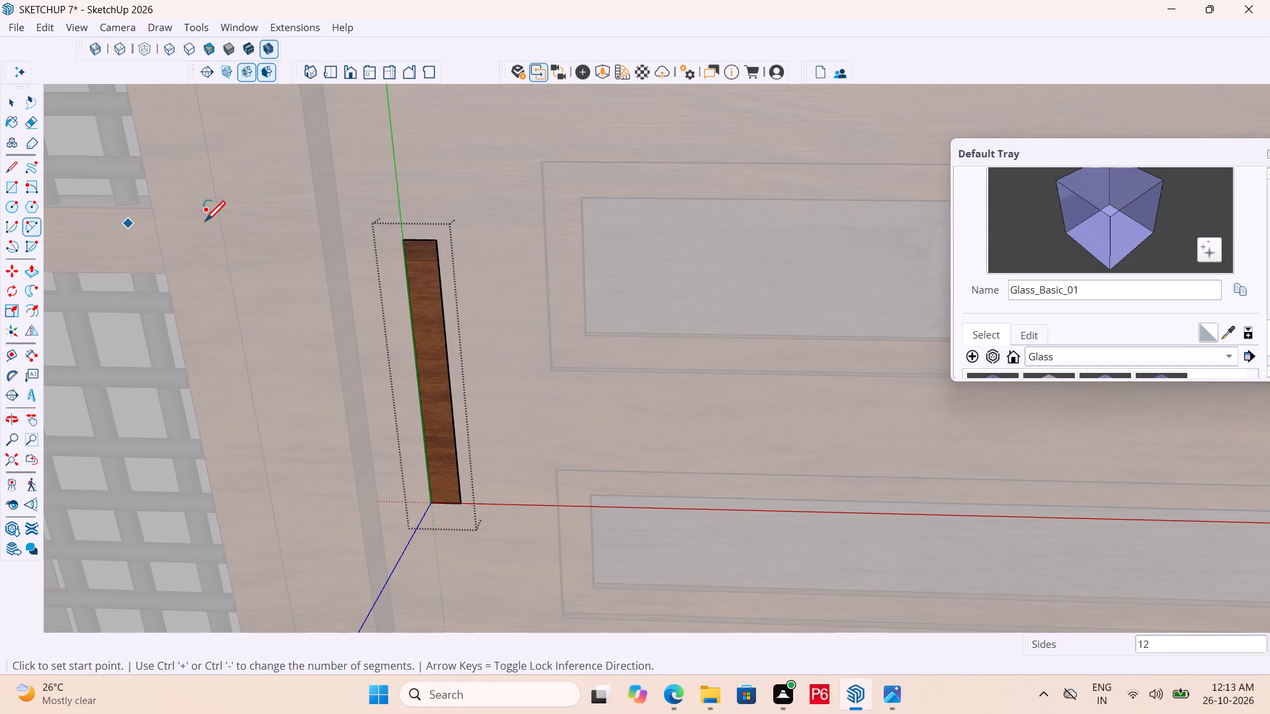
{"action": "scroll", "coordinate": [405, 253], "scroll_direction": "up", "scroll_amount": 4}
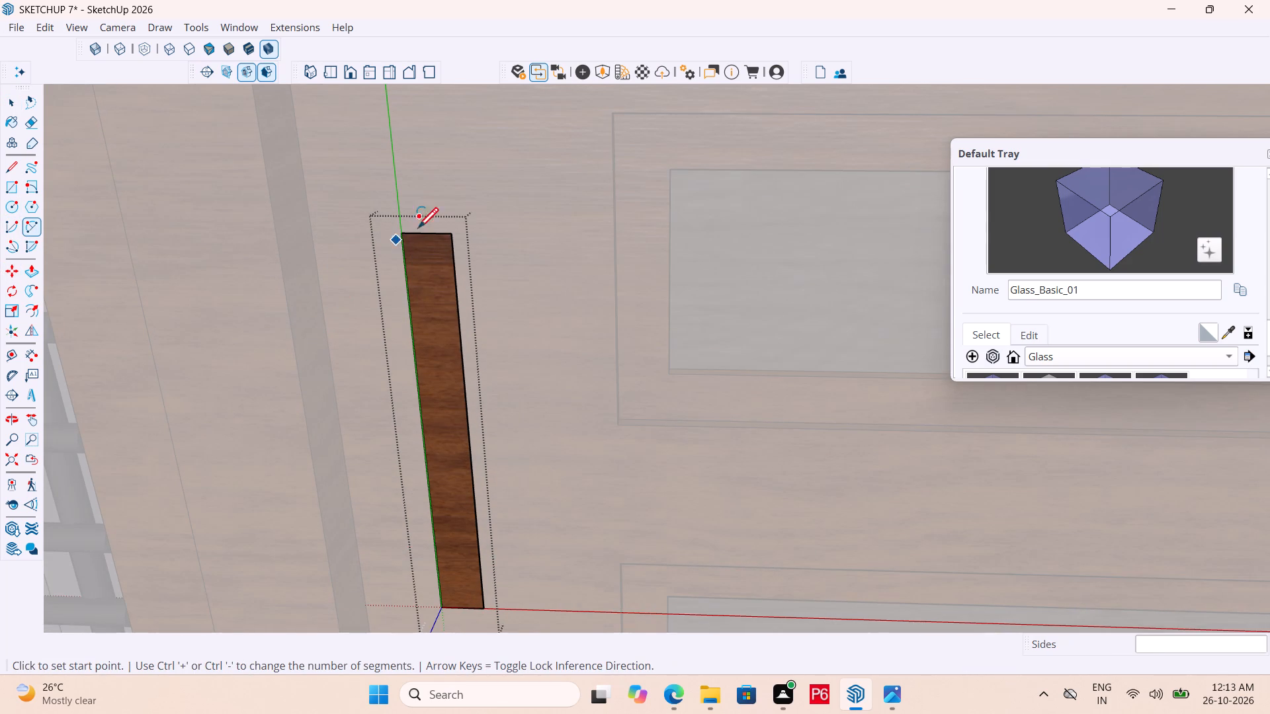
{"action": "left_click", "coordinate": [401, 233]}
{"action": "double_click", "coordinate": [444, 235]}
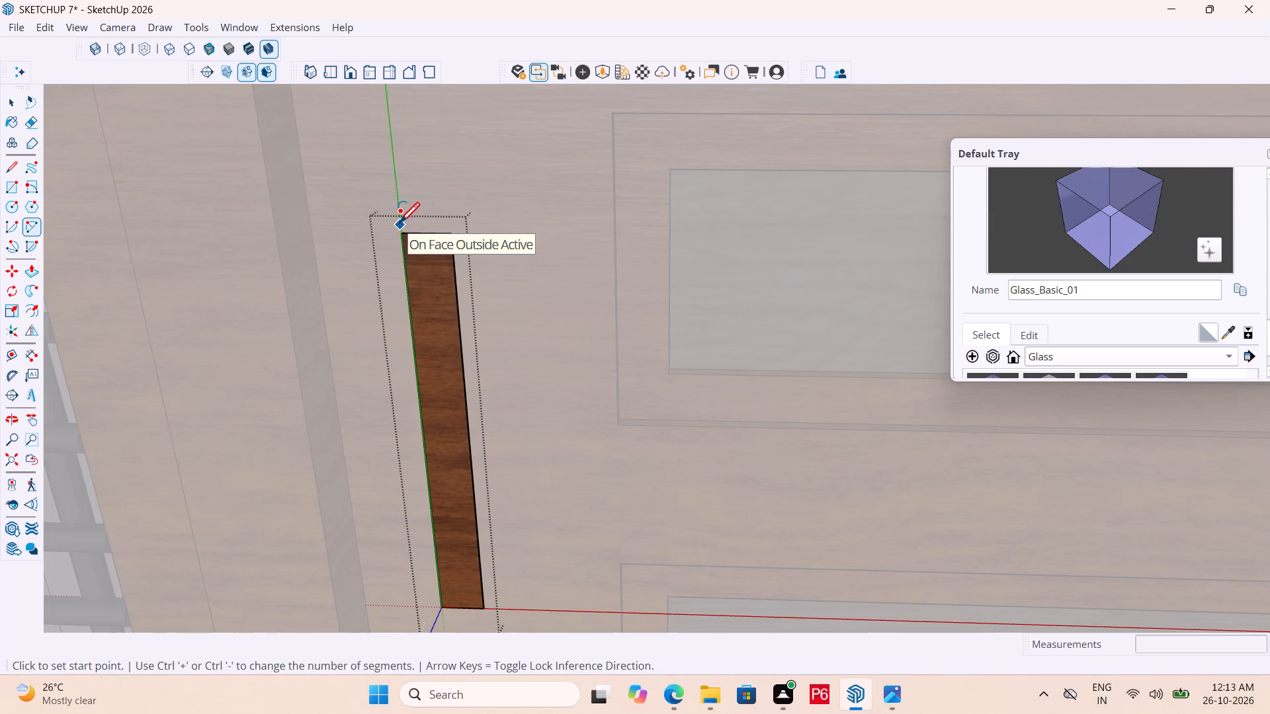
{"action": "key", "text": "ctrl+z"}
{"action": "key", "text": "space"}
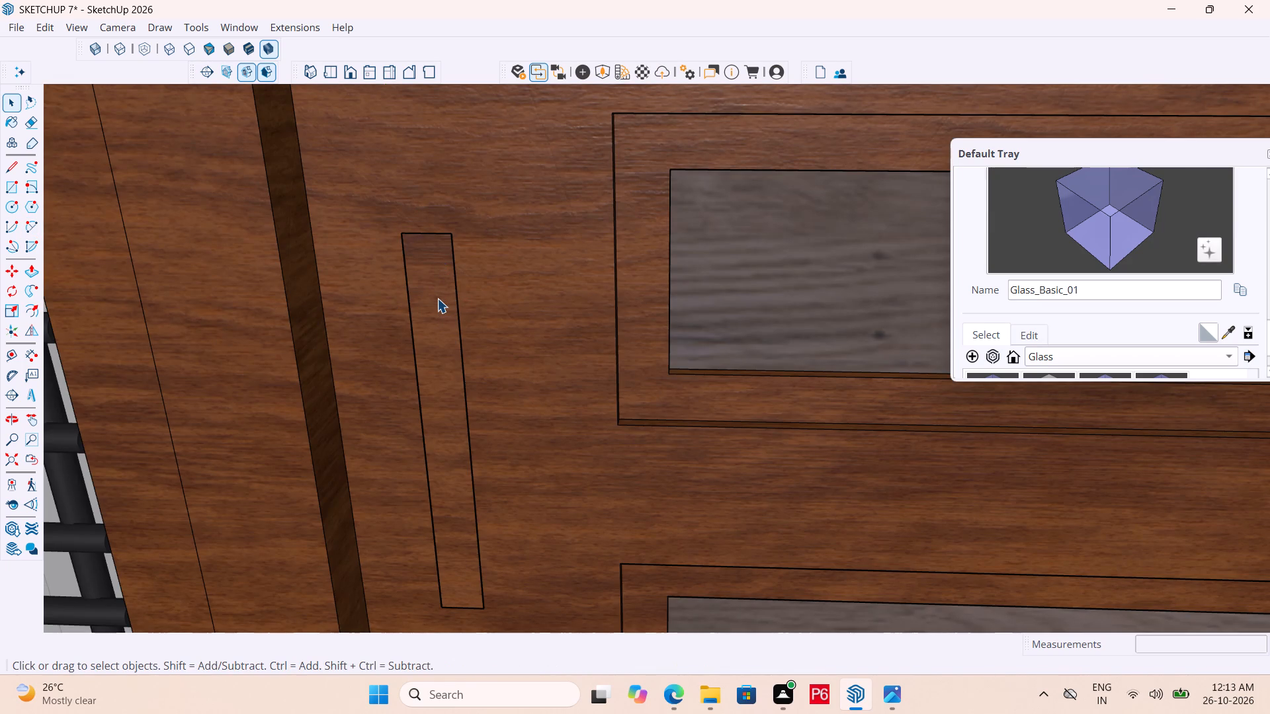
Inside the strip's group, round the top end with a 360° arc centred on its top edge, erasing the inner arc and dividing edge.
{"action": "left_click", "coordinate": [437, 298]}
{"action": "double_click", "coordinate": [437, 298]}
{"action": "left_click", "coordinate": [427, 282]}
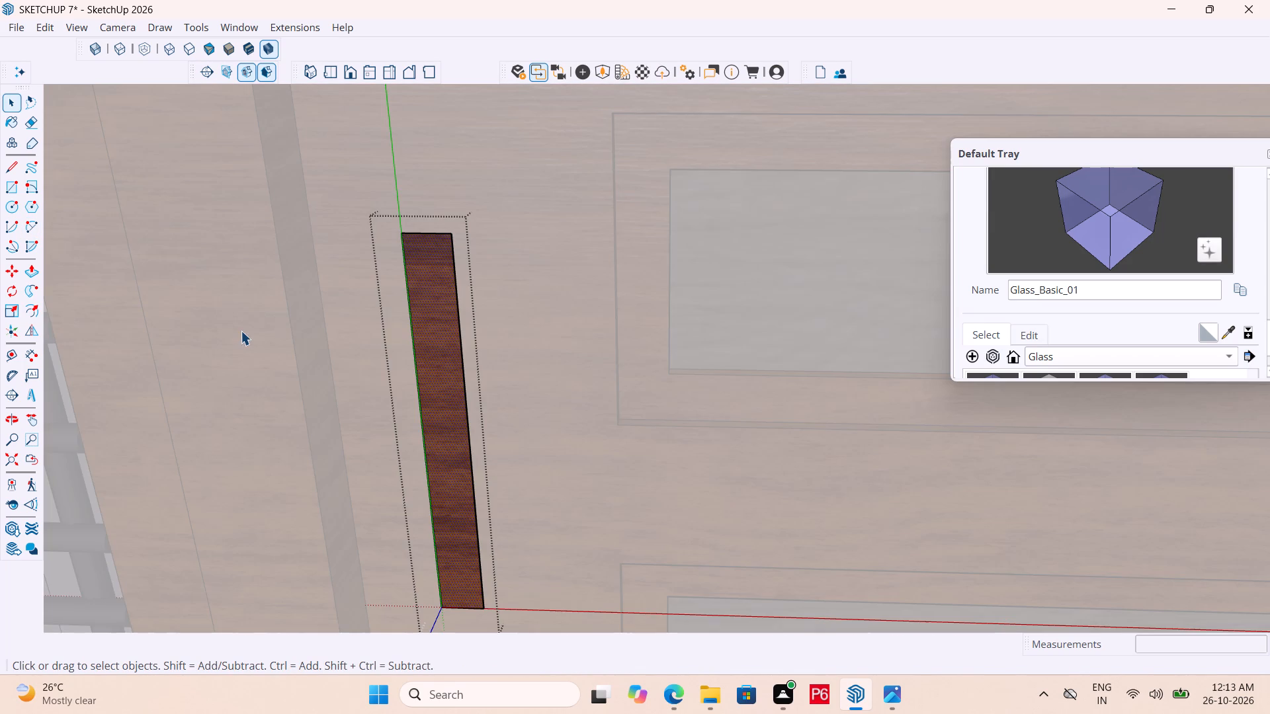
{"action": "left_click", "coordinate": [12, 227]}
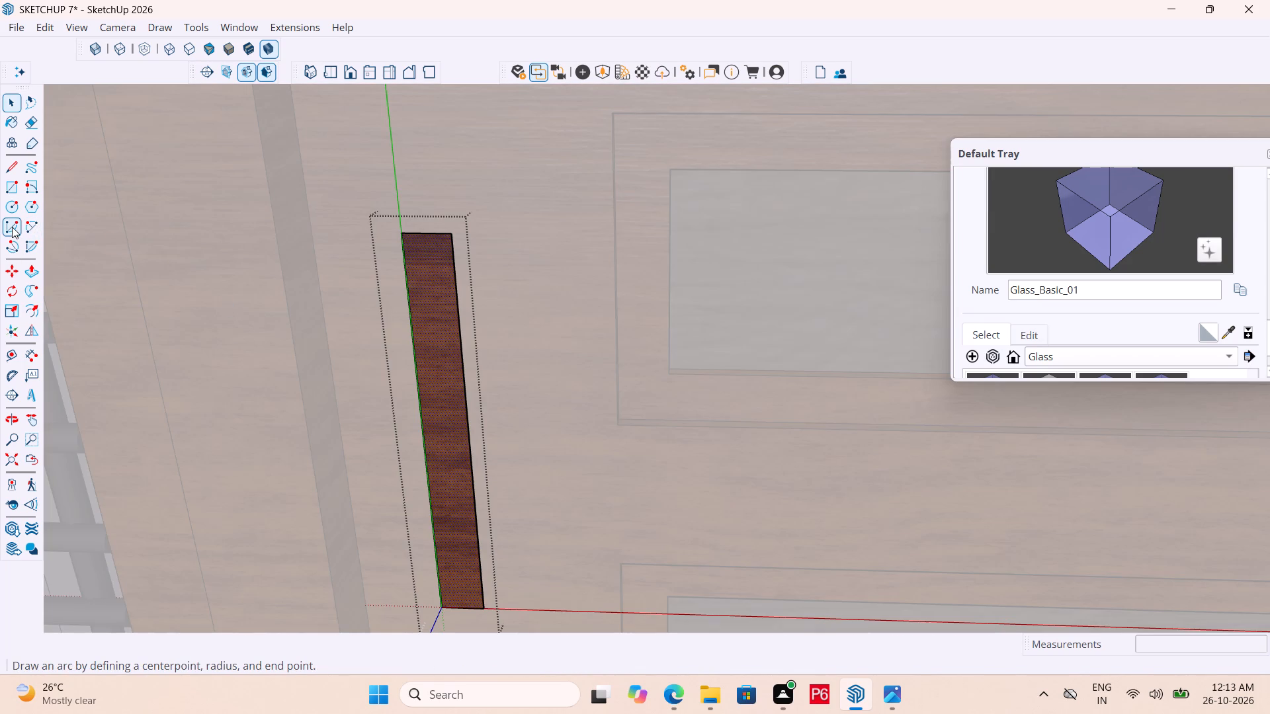
{"action": "left_click", "coordinate": [428, 233]}
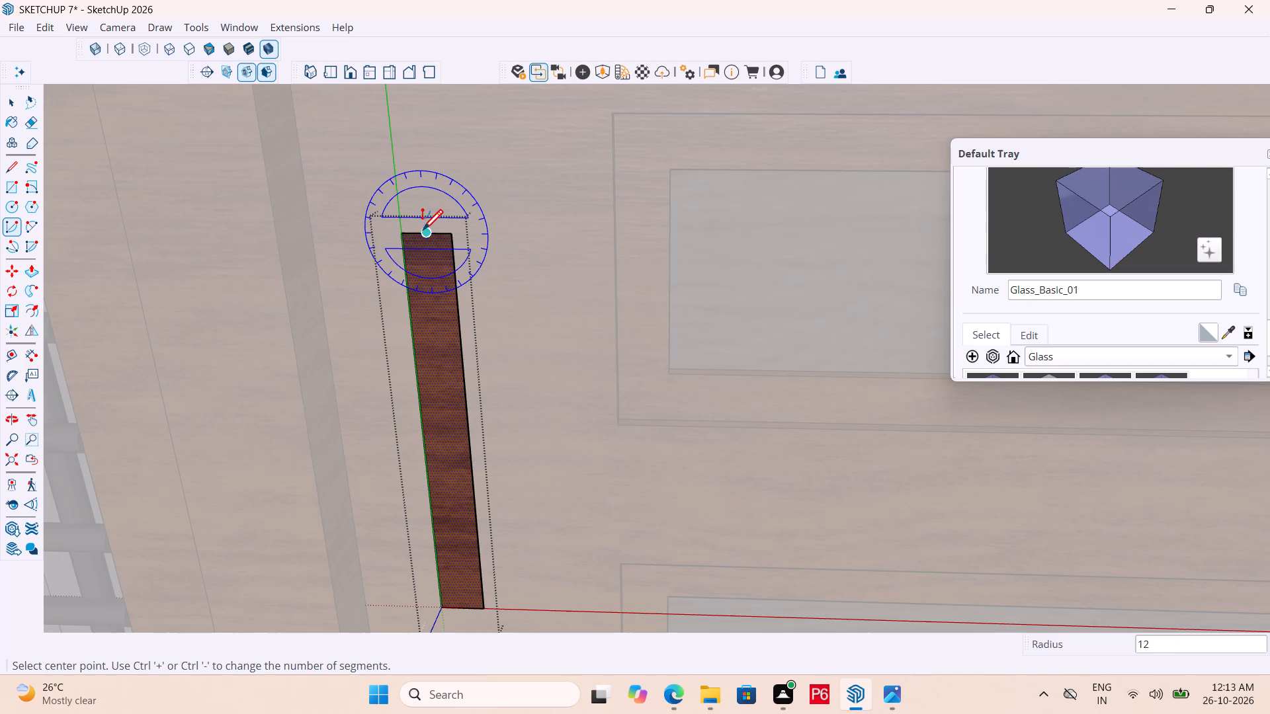
{"action": "left_click", "coordinate": [400, 232]}
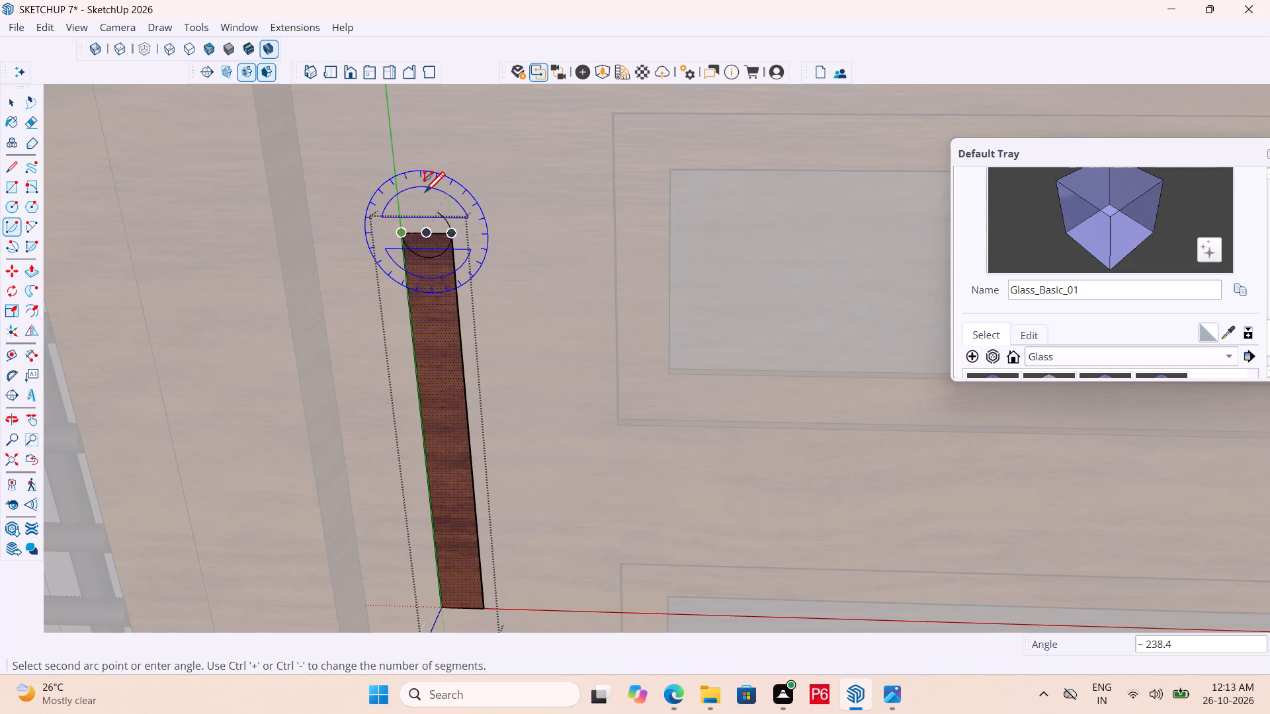
{"action": "left_click", "coordinate": [402, 235]}
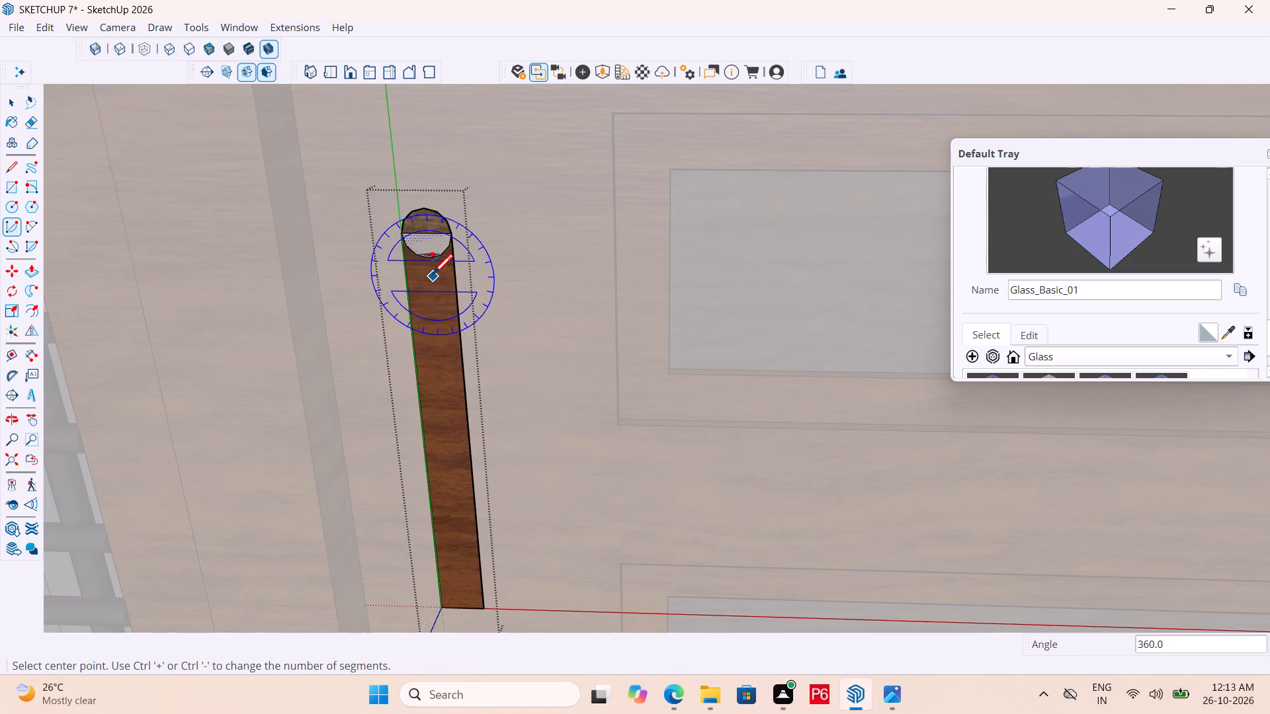
{"action": "scroll", "coordinate": [433, 276], "scroll_direction": "up", "scroll_amount": 4}
{"action": "key", "text": "space"}
{"action": "key", "text": "e"}
{"action": "left_click_drag", "start_coordinate": [425, 242], "coordinate": [425, 251]}
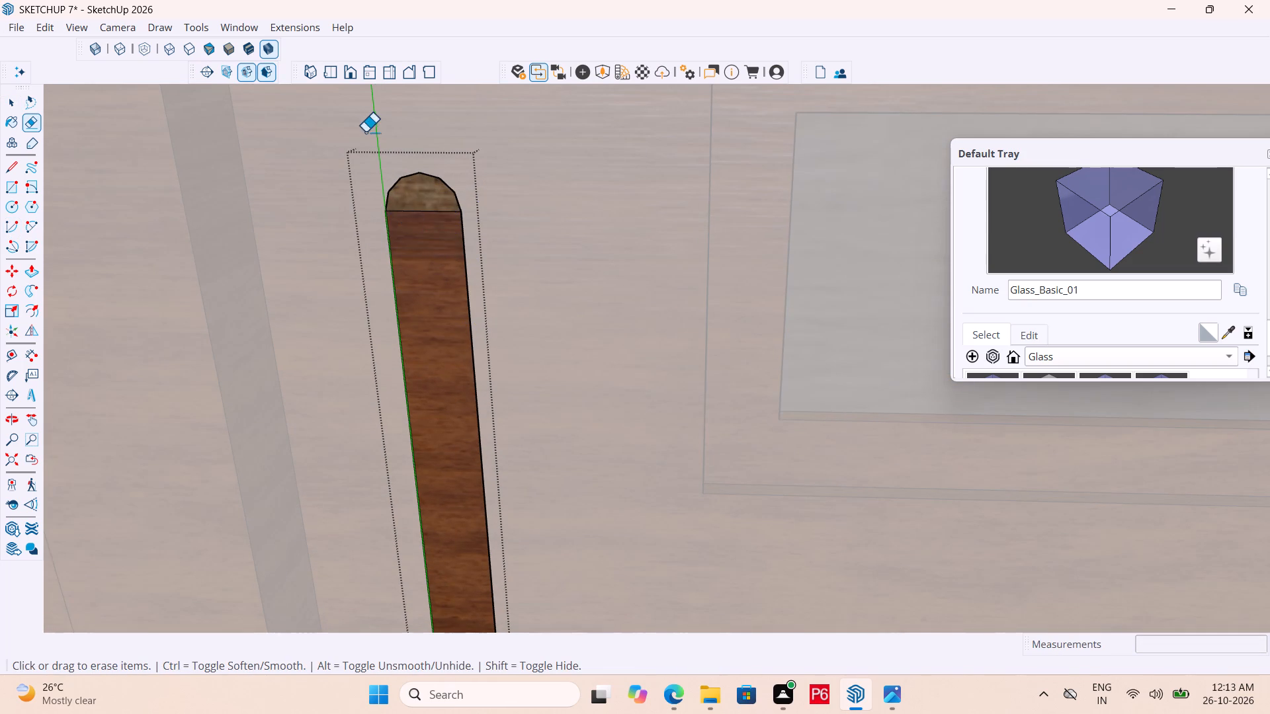
{"action": "scroll", "coordinate": [364, 130], "scroll_direction": "down", "scroll_amount": 6}
{"action": "left_click_drag", "start_coordinate": [408, 183], "coordinate": [409, 176]}
{"action": "left_click", "coordinate": [409, 175]}
{"action": "scroll", "coordinate": [400, 93], "scroll_direction": "down", "scroll_amount": 3}
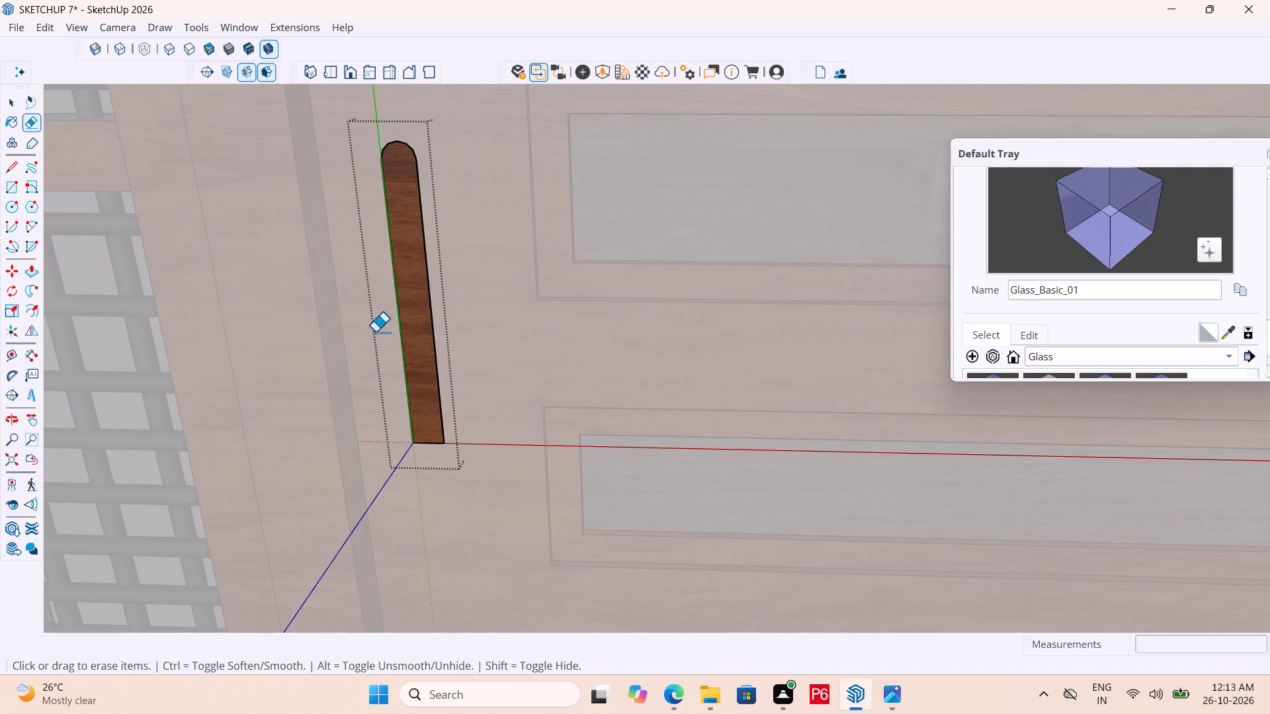
Round the strip's bottom end with a circle centred on its bottom edge and reaching the corner, erasing the inner arc and dividing edge.
{"action": "scroll", "coordinate": [426, 434], "scroll_direction": "up", "scroll_amount": 9}
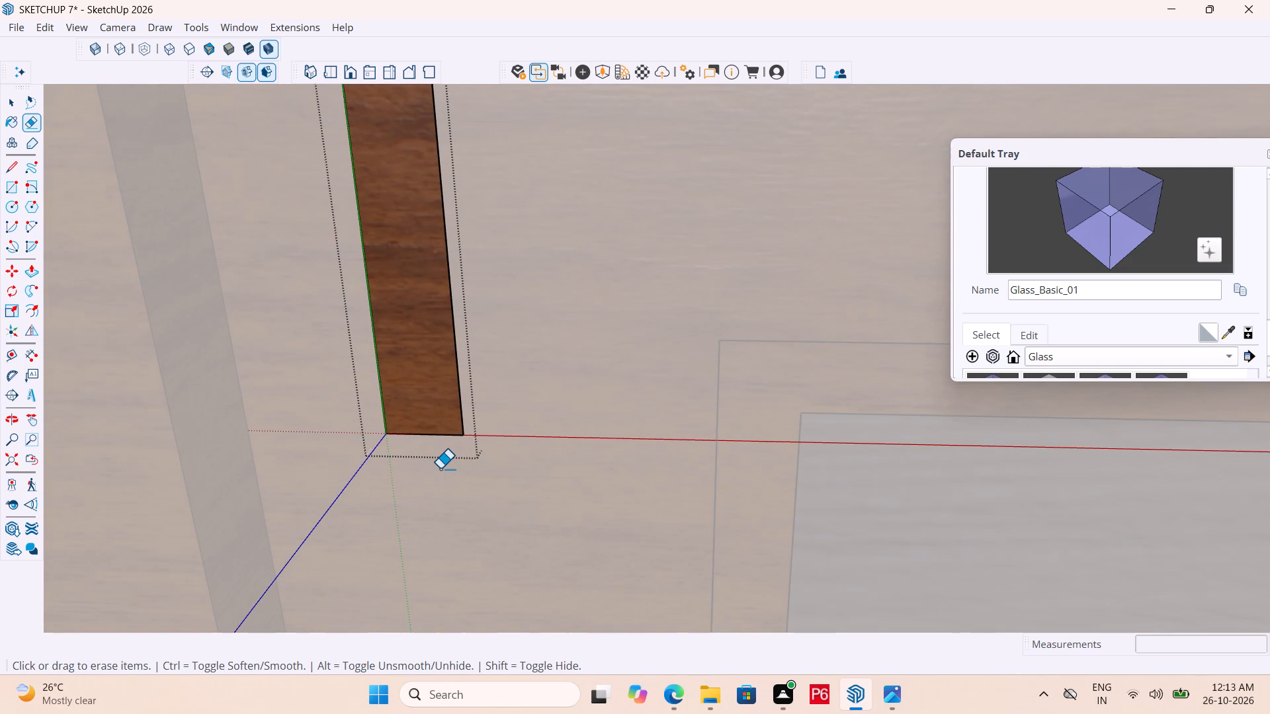
{"action": "left_click", "coordinate": [9, 208]}
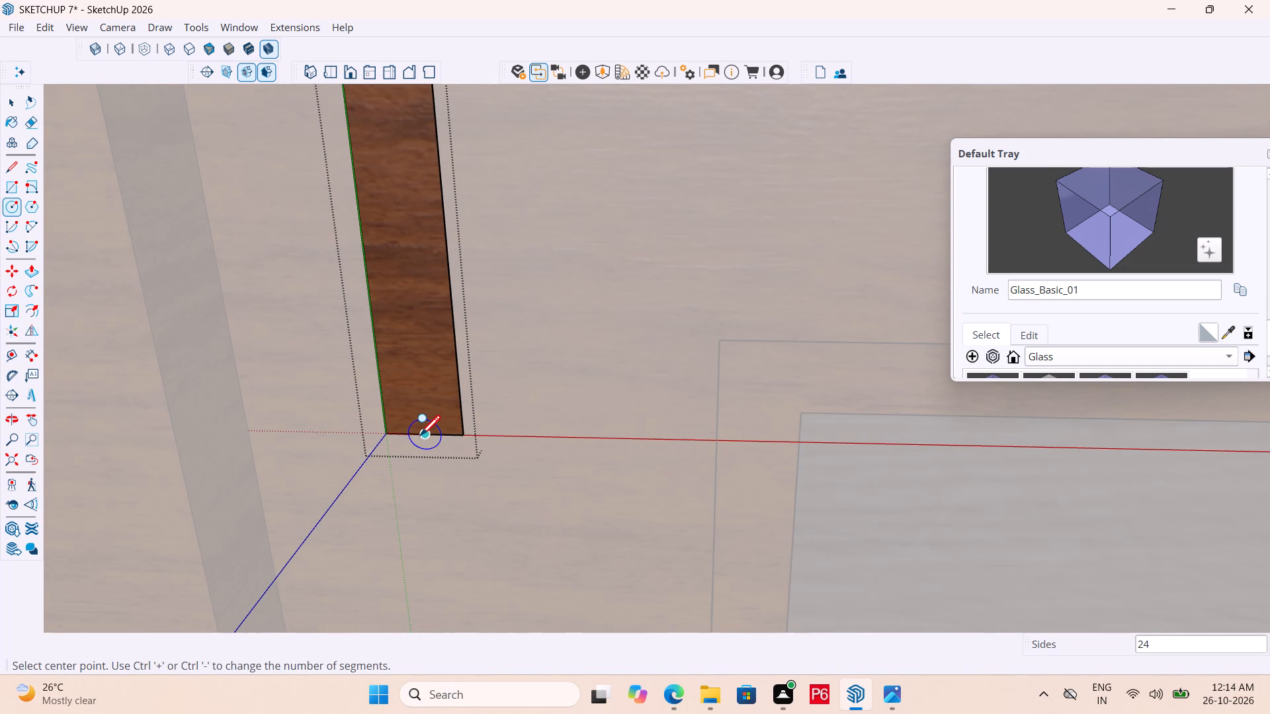
{"action": "left_click", "coordinate": [420, 438]}
{"action": "left_click", "coordinate": [386, 434]}
{"action": "key", "text": "space"}
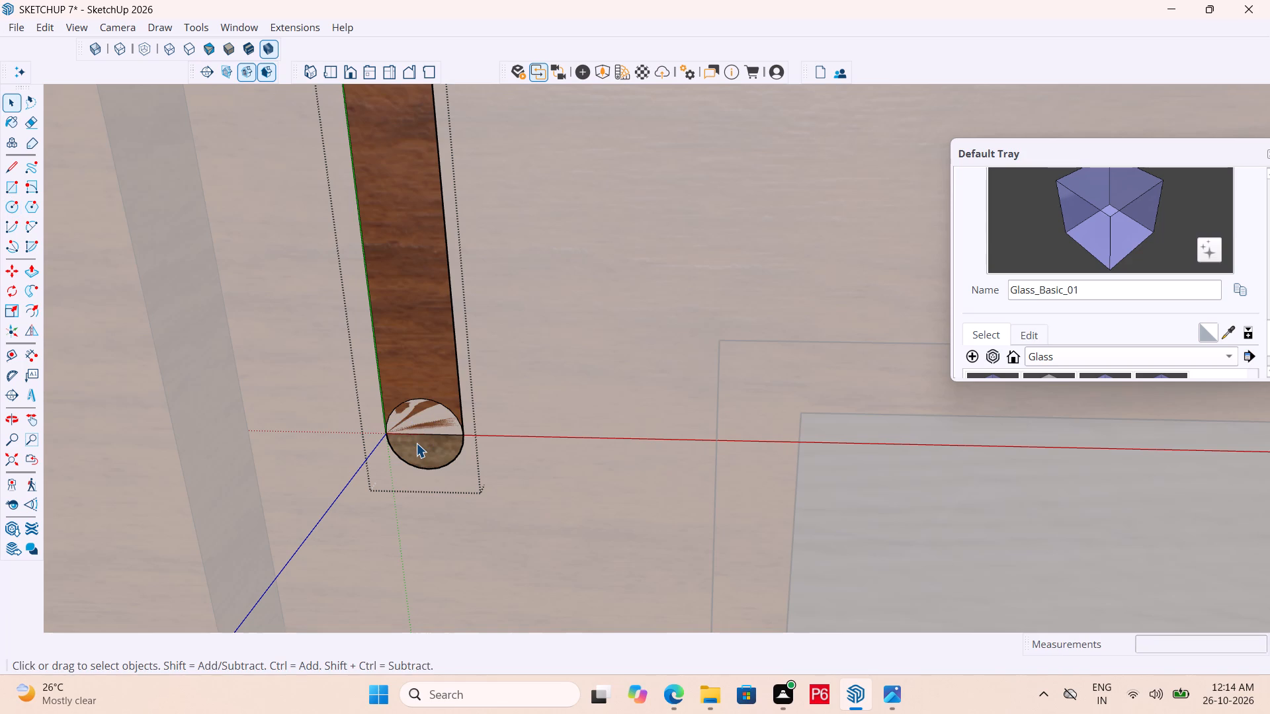
{"action": "key", "text": "e"}
{"action": "left_click_drag", "start_coordinate": [409, 392], "coordinate": [409, 402]}
{"action": "left_click", "coordinate": [415, 436]}
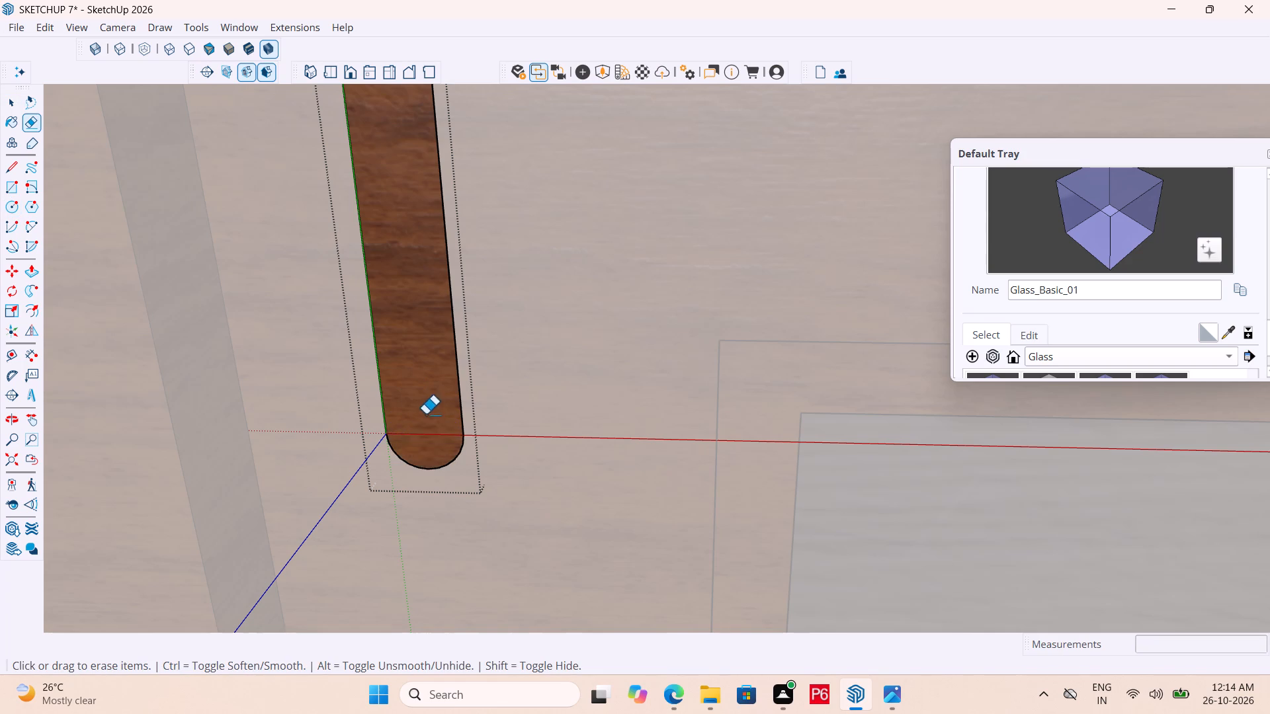
Paint the rounded handle strip with the Metal_06_1K material from the Metal collection.
{"action": "scroll", "coordinate": [447, 447], "scroll_direction": "down", "scroll_amount": 11}
{"action": "scroll", "coordinate": [1046, 364], "scroll_direction": "down", "scroll_amount": 2}
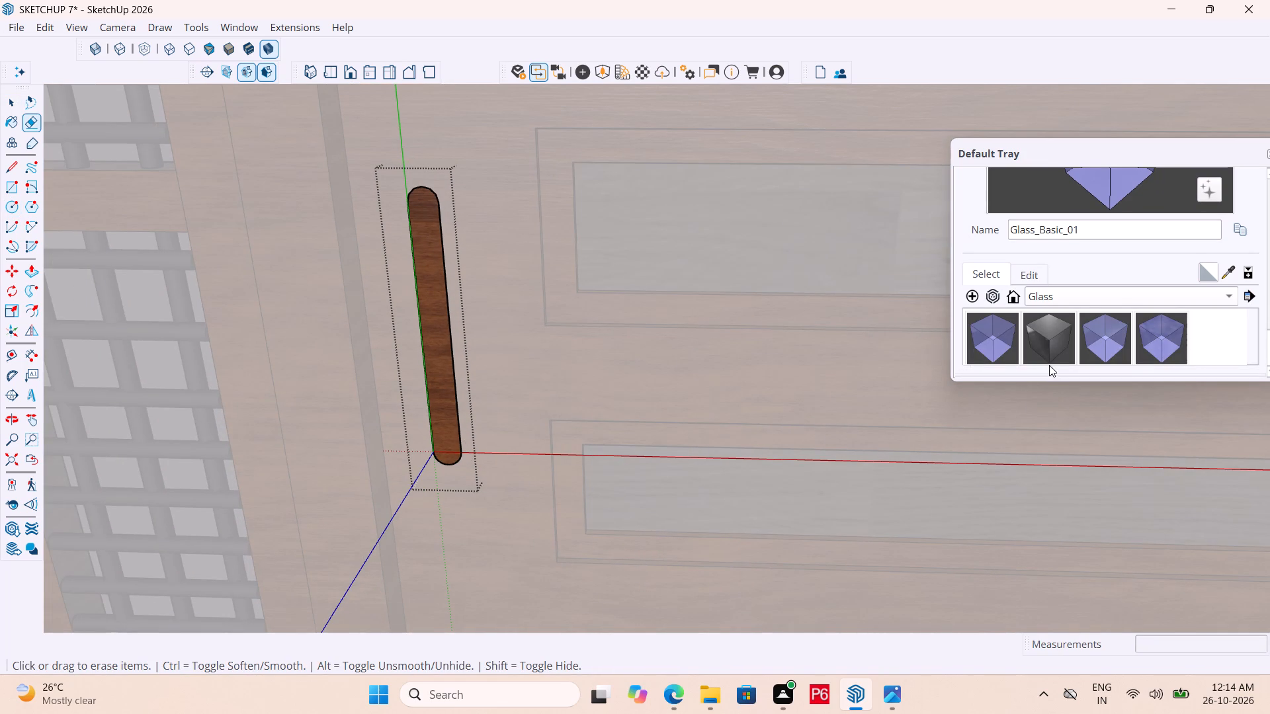
{"action": "left_click", "coordinate": [1091, 298]}
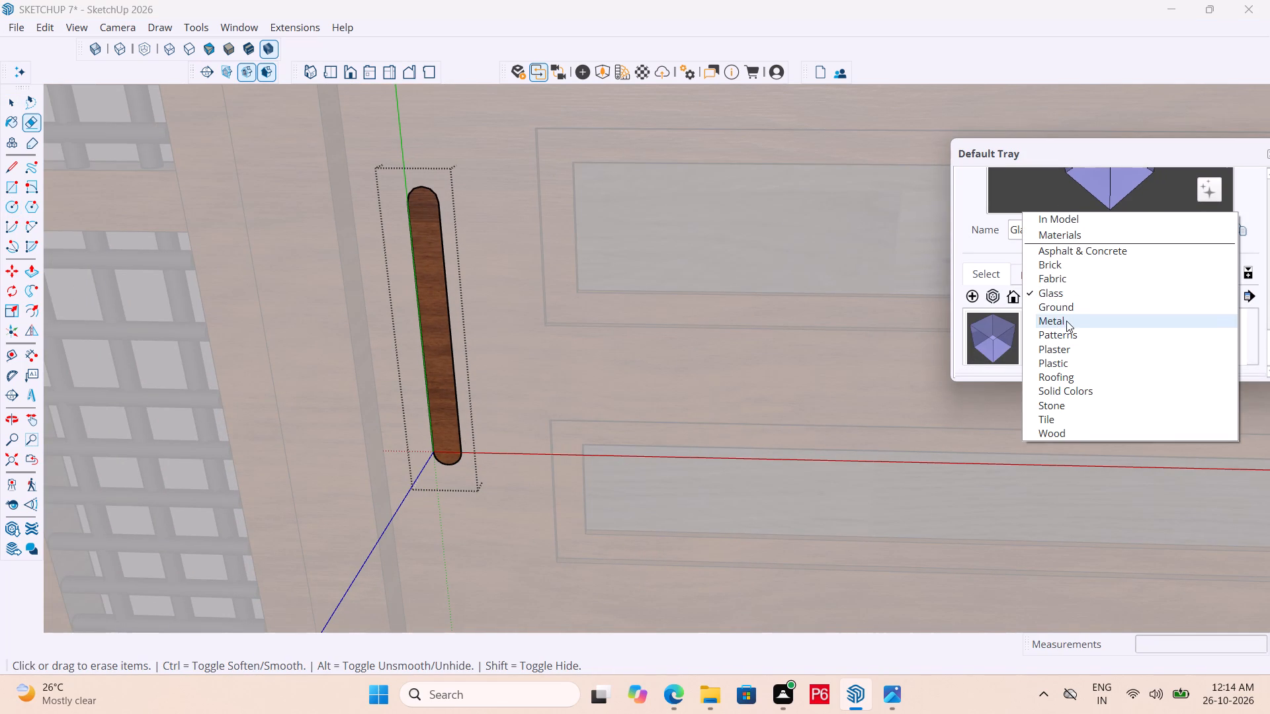
{"action": "left_click", "coordinate": [1066, 321]}
{"action": "left_click", "coordinate": [1000, 335]}
{"action": "left_click_drag", "start_coordinate": [421, 304], "coordinate": [437, 299]}
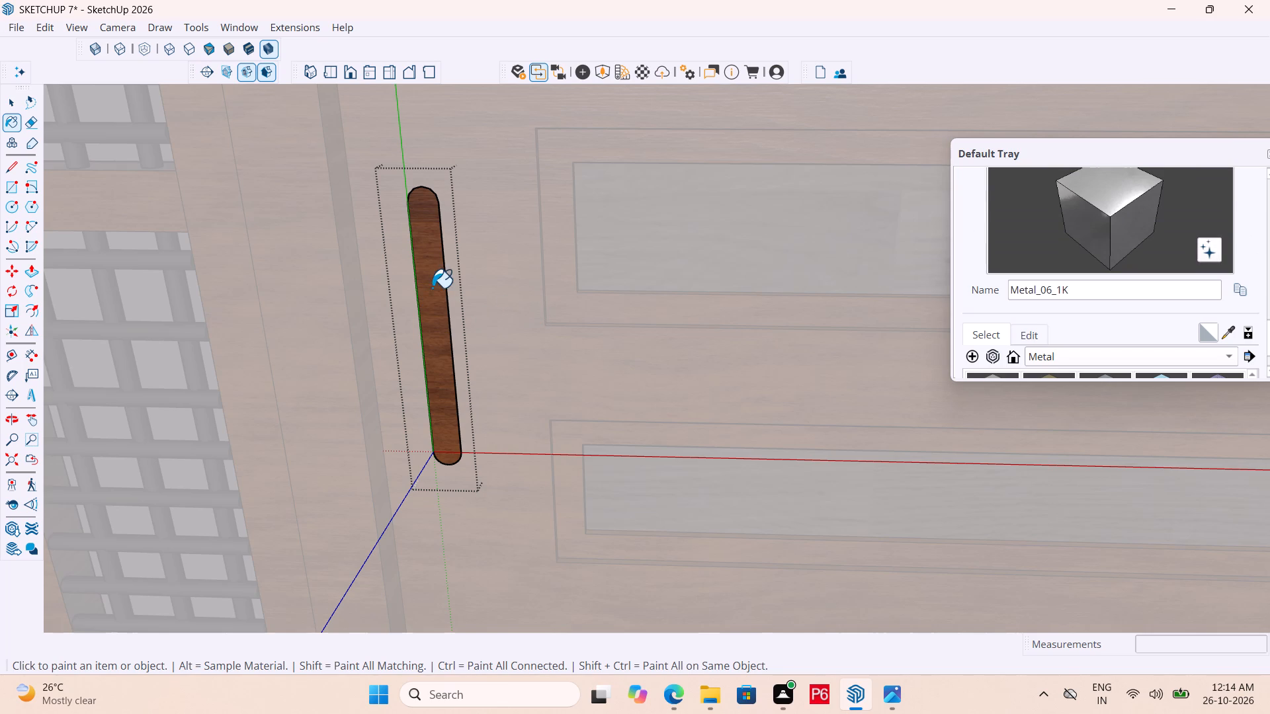
Draw a narrow rectangular tab about 5/8" tall with lines above the strip's rounded top end, and save the model.
{"action": "scroll", "coordinate": [409, 194], "scroll_direction": "up", "scroll_amount": 12}
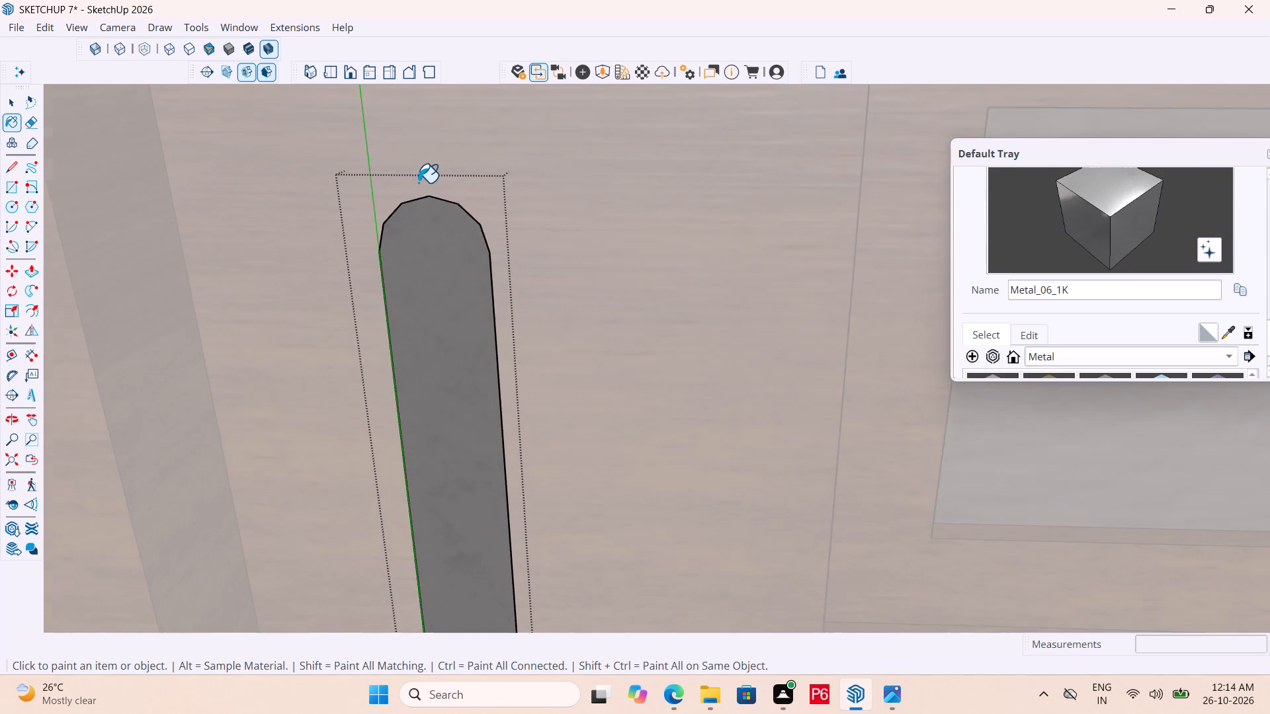
{"action": "scroll", "coordinate": [418, 182], "scroll_direction": "up", "scroll_amount": 4}
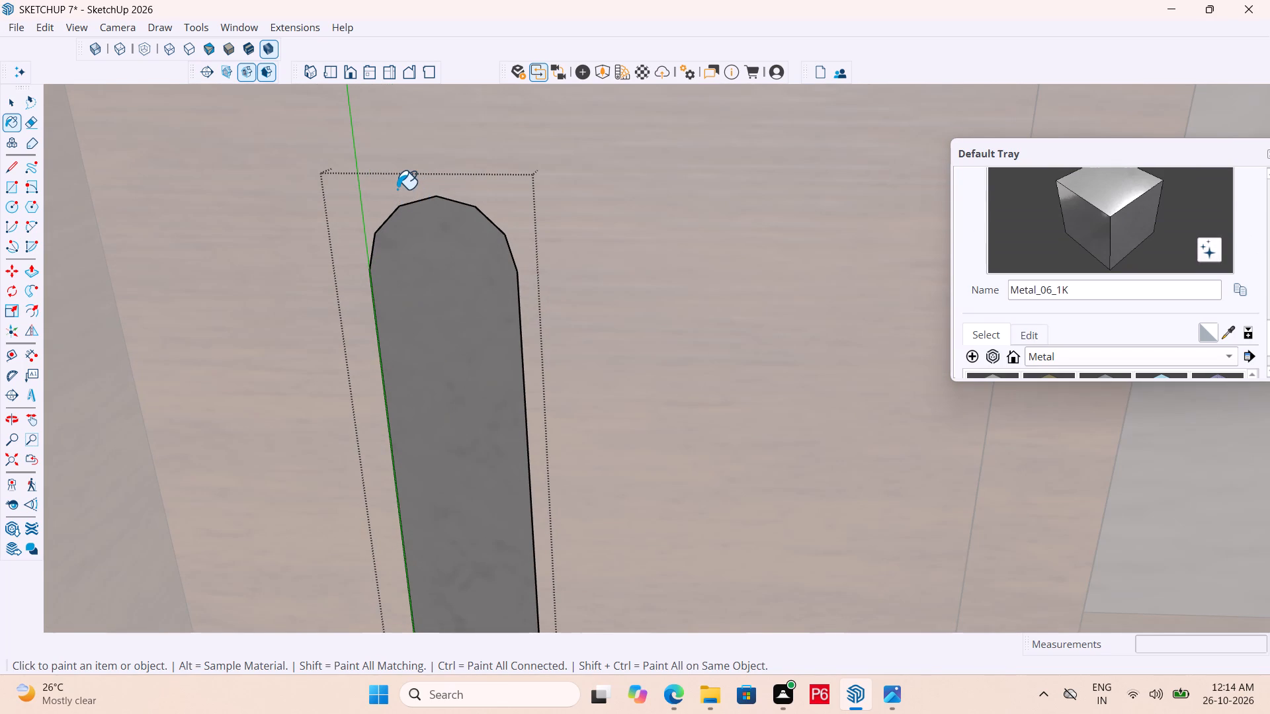
{"action": "key", "text": "l"}
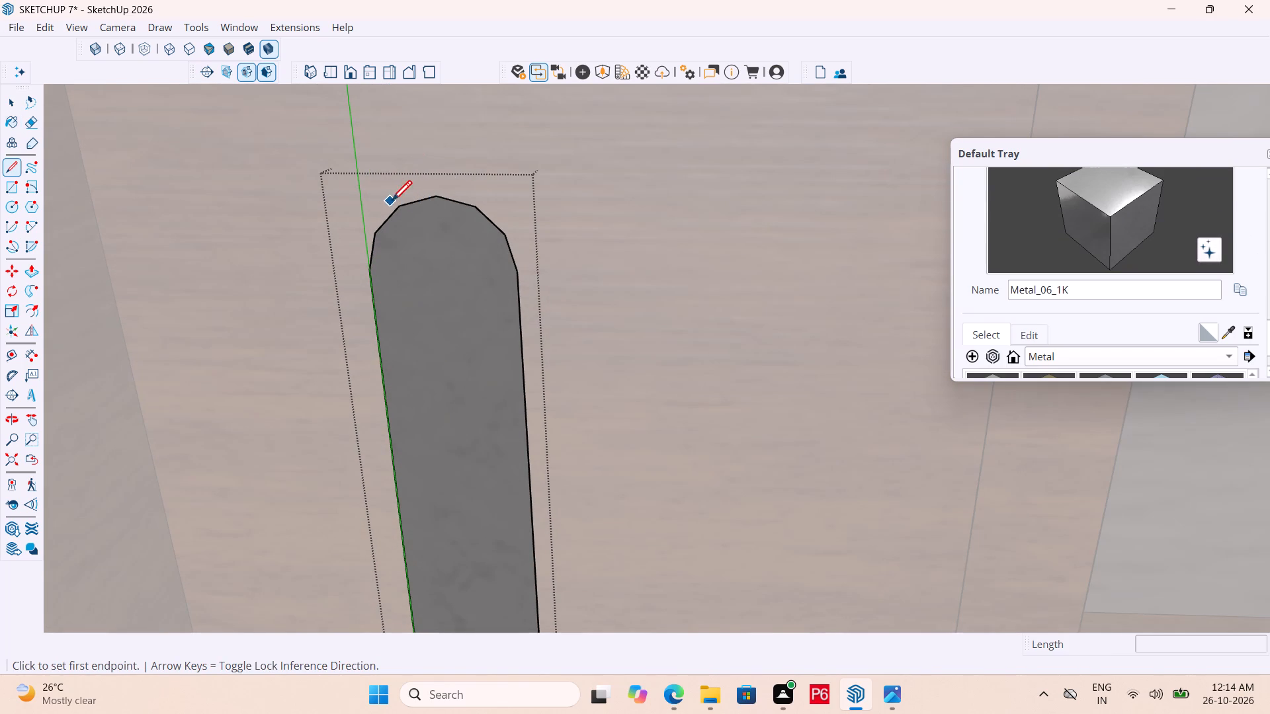
{"action": "left_click", "coordinate": [393, 208]}
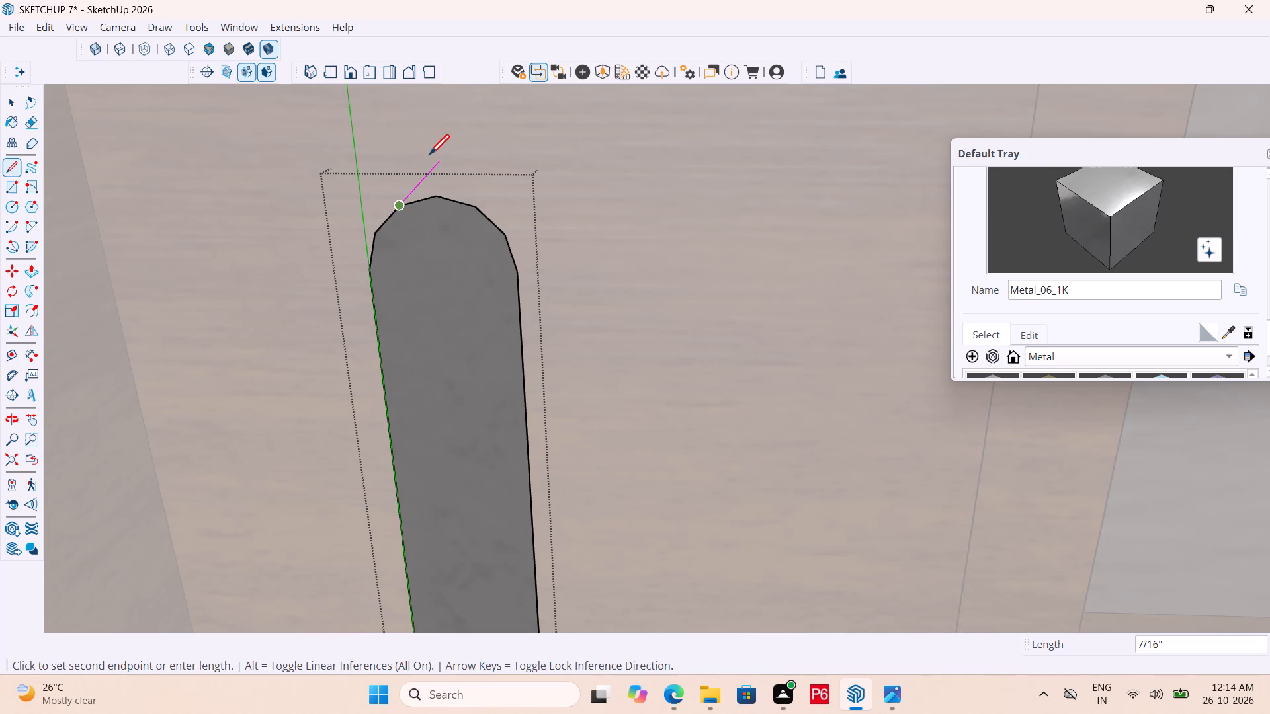
{"action": "middle_click_drag", "start_coordinate": [449, 163], "coordinate": [388, 160]}
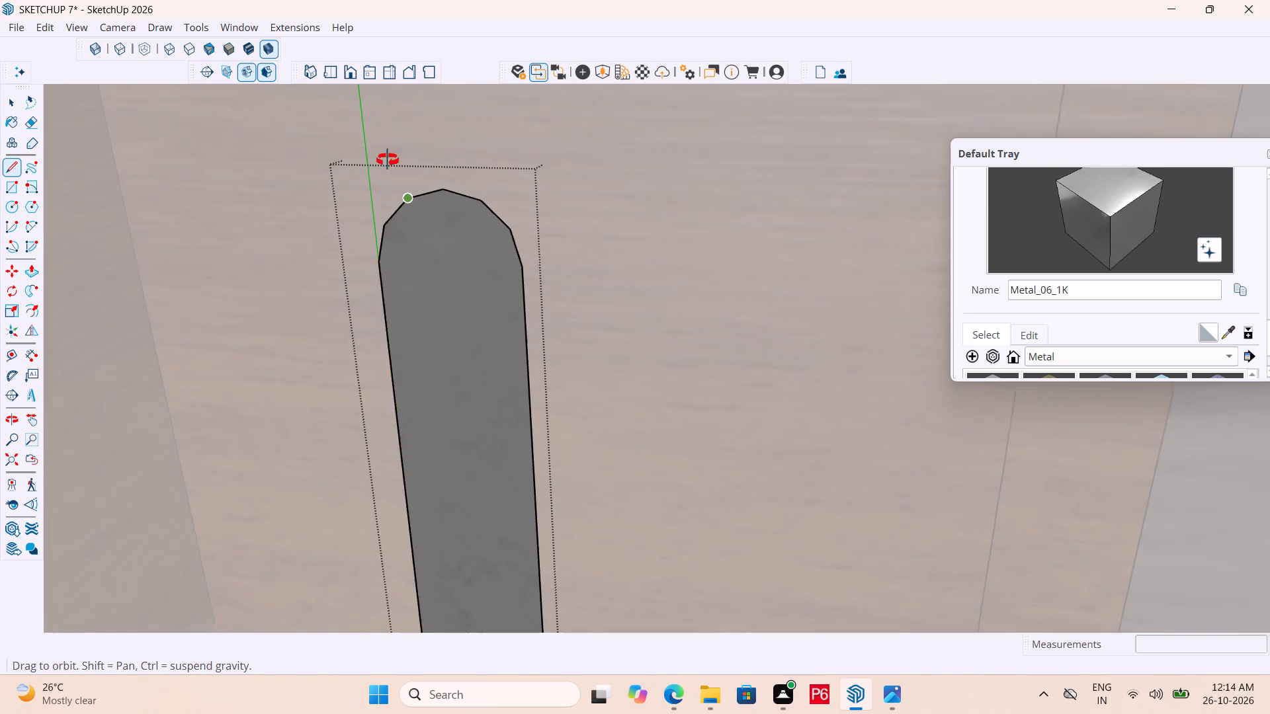
{"action": "middle_click_drag", "start_coordinate": [388, 160], "coordinate": [300, 157]}
{"action": "scroll", "coordinate": [353, 269], "scroll_direction": "down", "scroll_amount": 6}
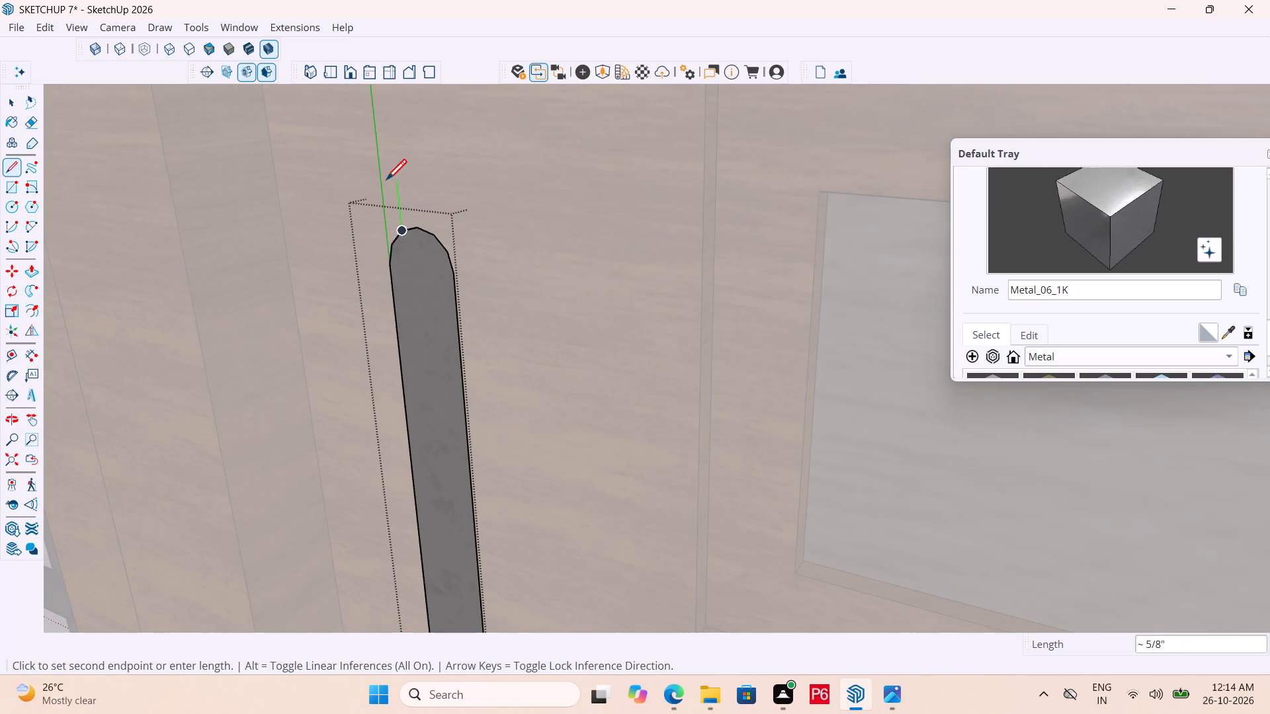
{"action": "double_click", "coordinate": [403, 180]}
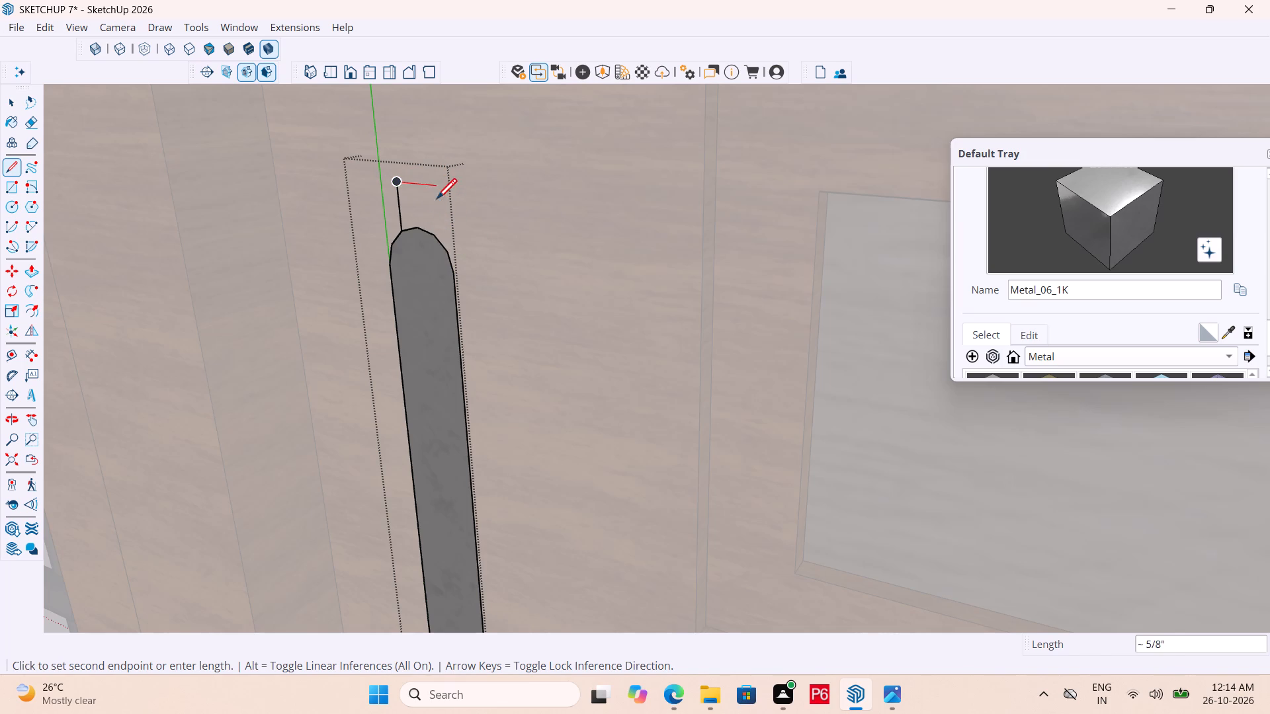
{"action": "middle_click_drag", "start_coordinate": [439, 200], "coordinate": [672, 156]}
{"action": "scroll", "coordinate": [383, 266], "scroll_direction": "up", "scroll_amount": 5}
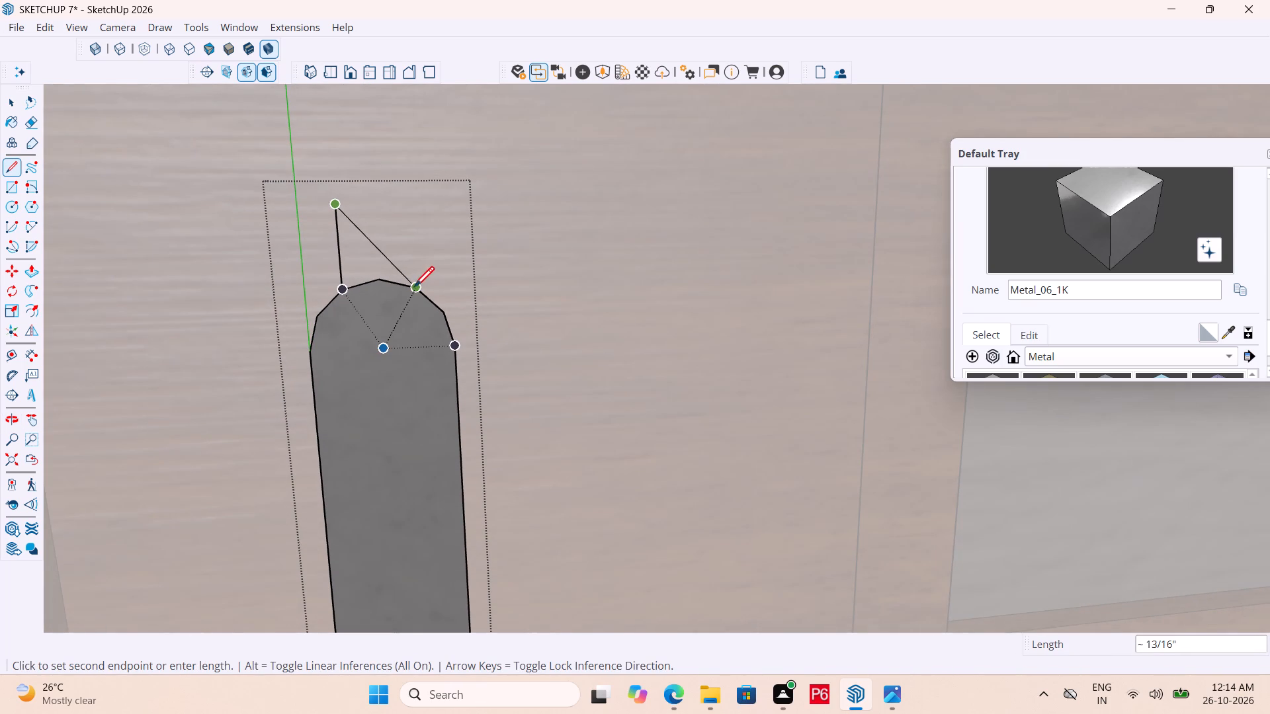
{"action": "left_click", "coordinate": [409, 206]}
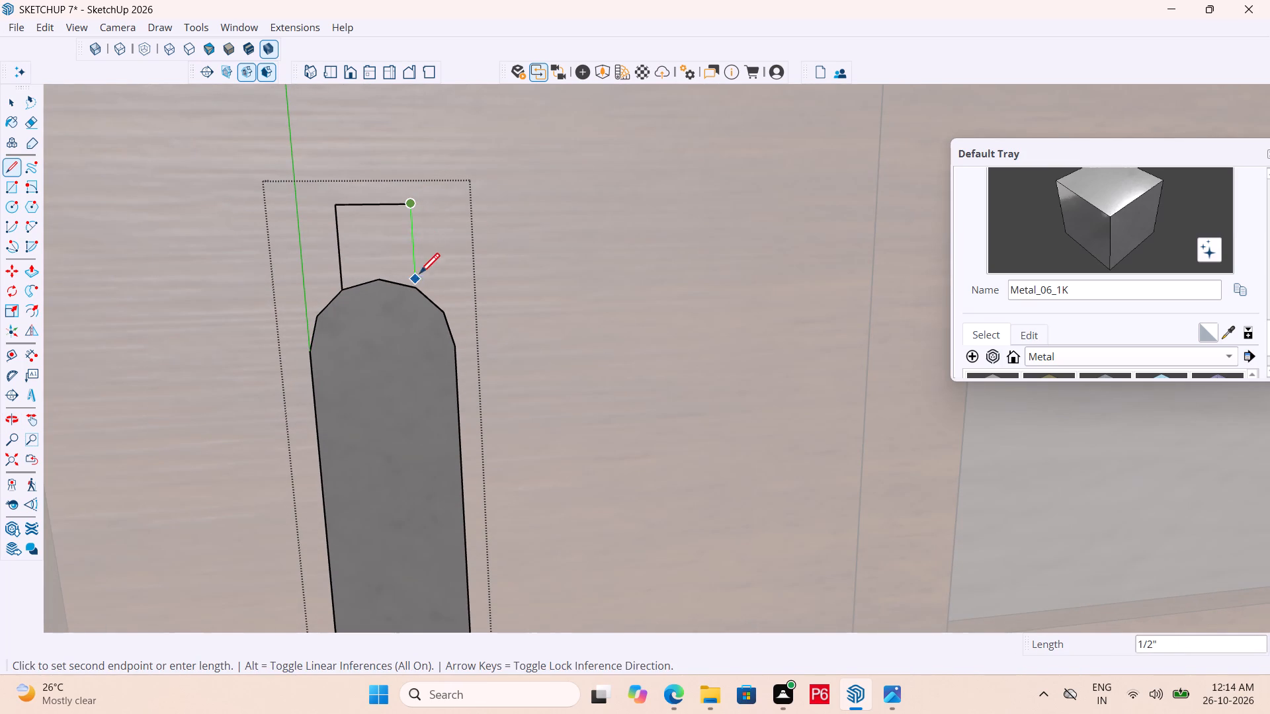
{"action": "left_click", "coordinate": [421, 280]}
{"action": "key", "text": "ctrl+s"}
{"action": "key", "text": "ctrl+s"}
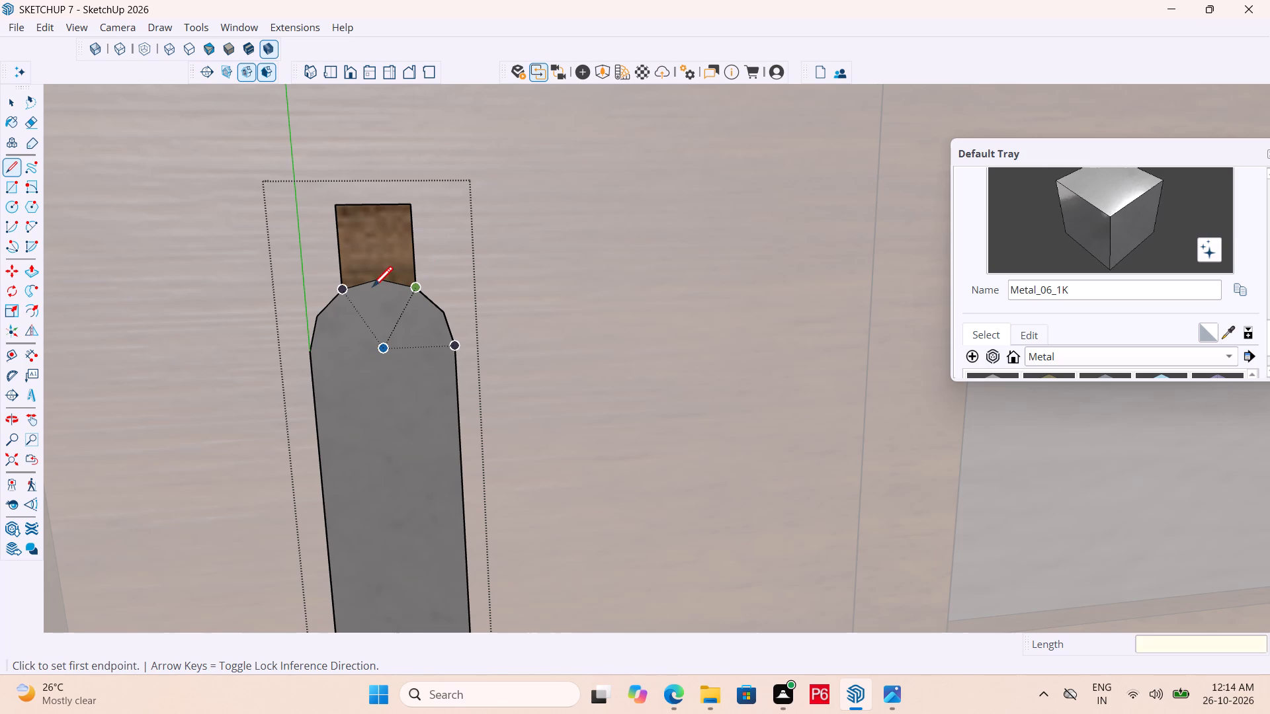
Erase the arc edges separating the top tab from the handle strip so they form one face.
{"action": "key", "text": "e"}
{"action": "left_click_drag", "start_coordinate": [359, 301], "coordinate": [359, 274]}
{"action": "left_click", "coordinate": [362, 268]}
{"action": "left_click_drag", "start_coordinate": [369, 266], "coordinate": [379, 268]}
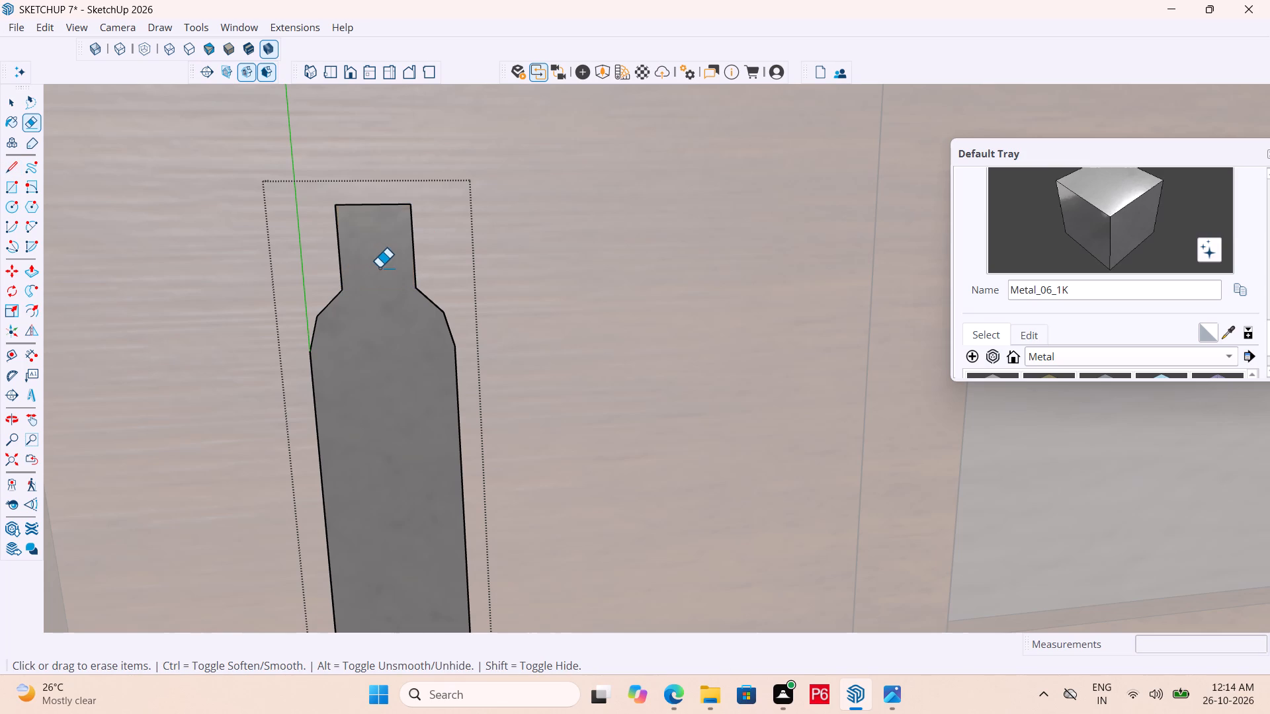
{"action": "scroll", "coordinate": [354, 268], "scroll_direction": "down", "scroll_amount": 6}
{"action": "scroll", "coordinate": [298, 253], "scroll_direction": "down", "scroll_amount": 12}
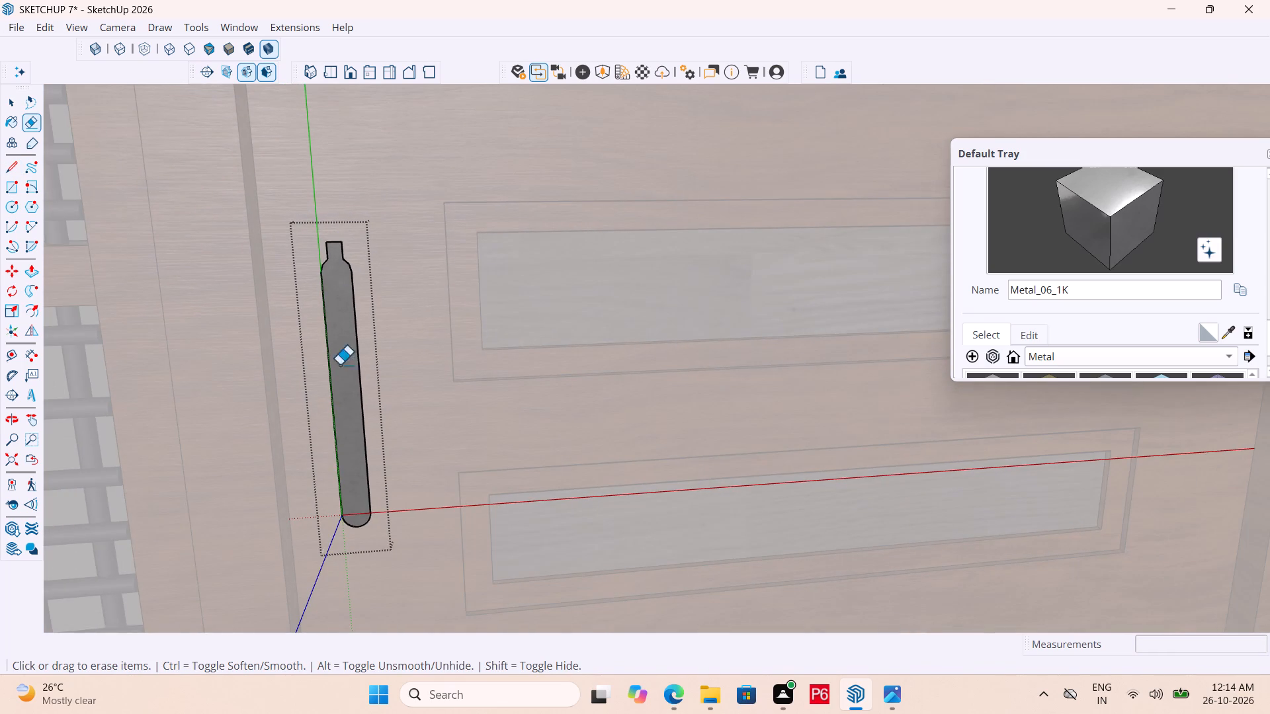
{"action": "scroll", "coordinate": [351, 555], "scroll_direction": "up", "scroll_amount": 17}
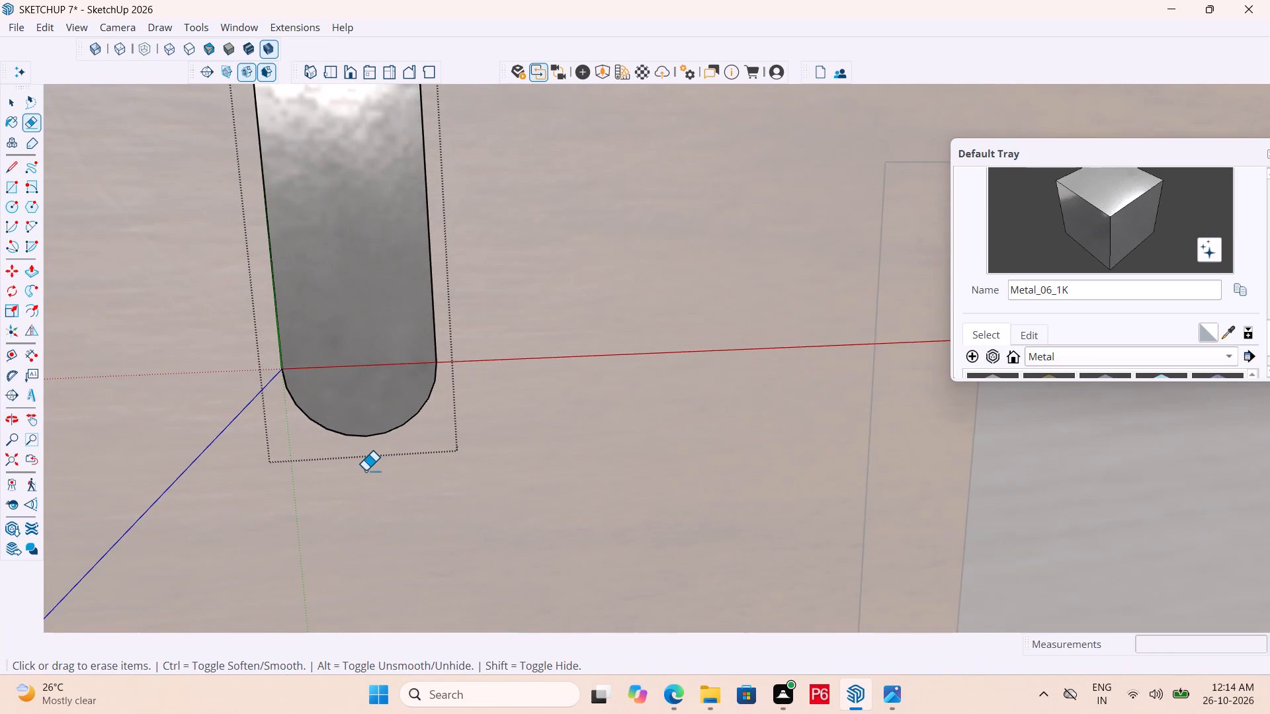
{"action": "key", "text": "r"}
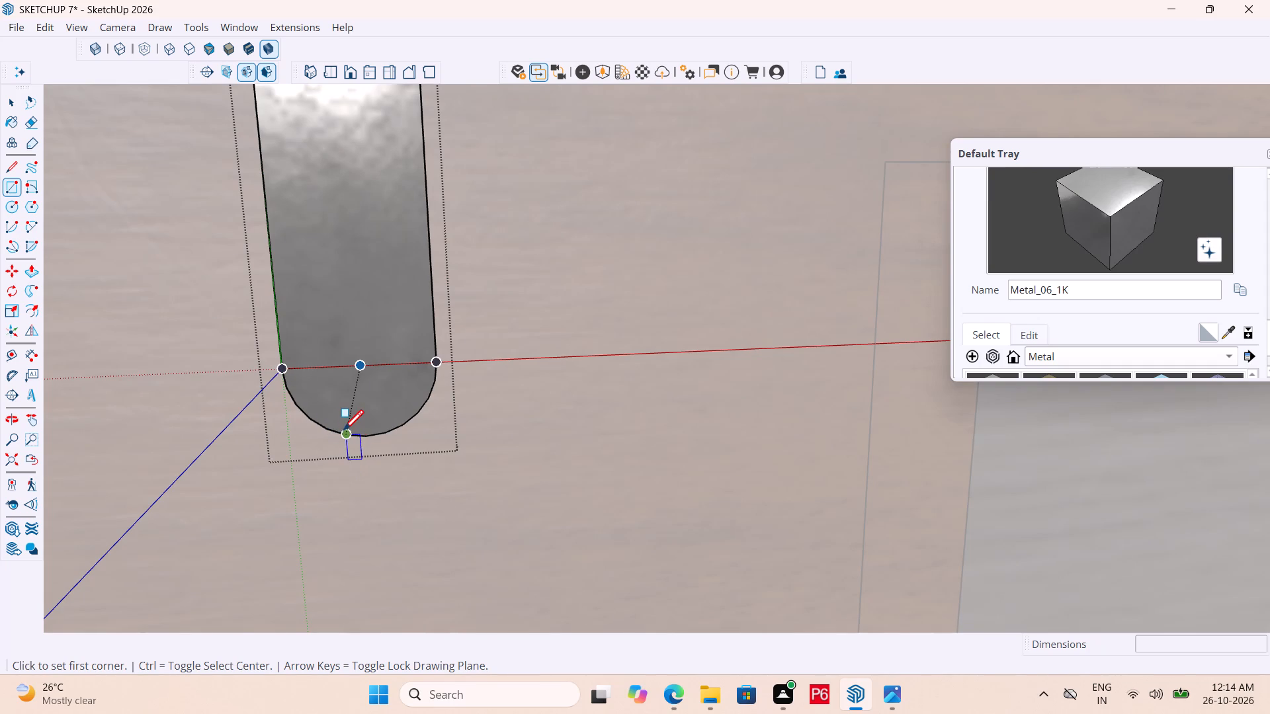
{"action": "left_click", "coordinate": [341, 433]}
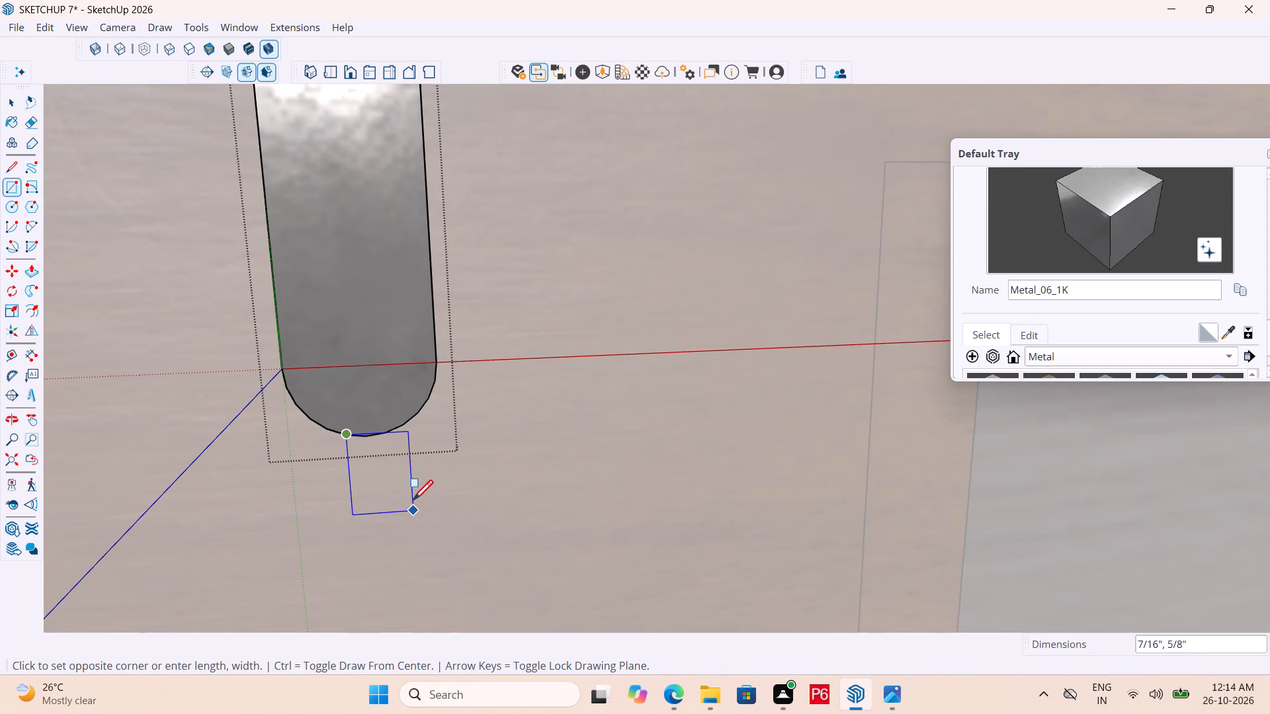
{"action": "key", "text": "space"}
Draw a narrow four-sided tab about 5/16" long with lines below the strip's rounded bottom end, and save the model.
{"action": "middle_click_drag", "start_coordinate": [400, 452], "coordinate": [314, 450]}
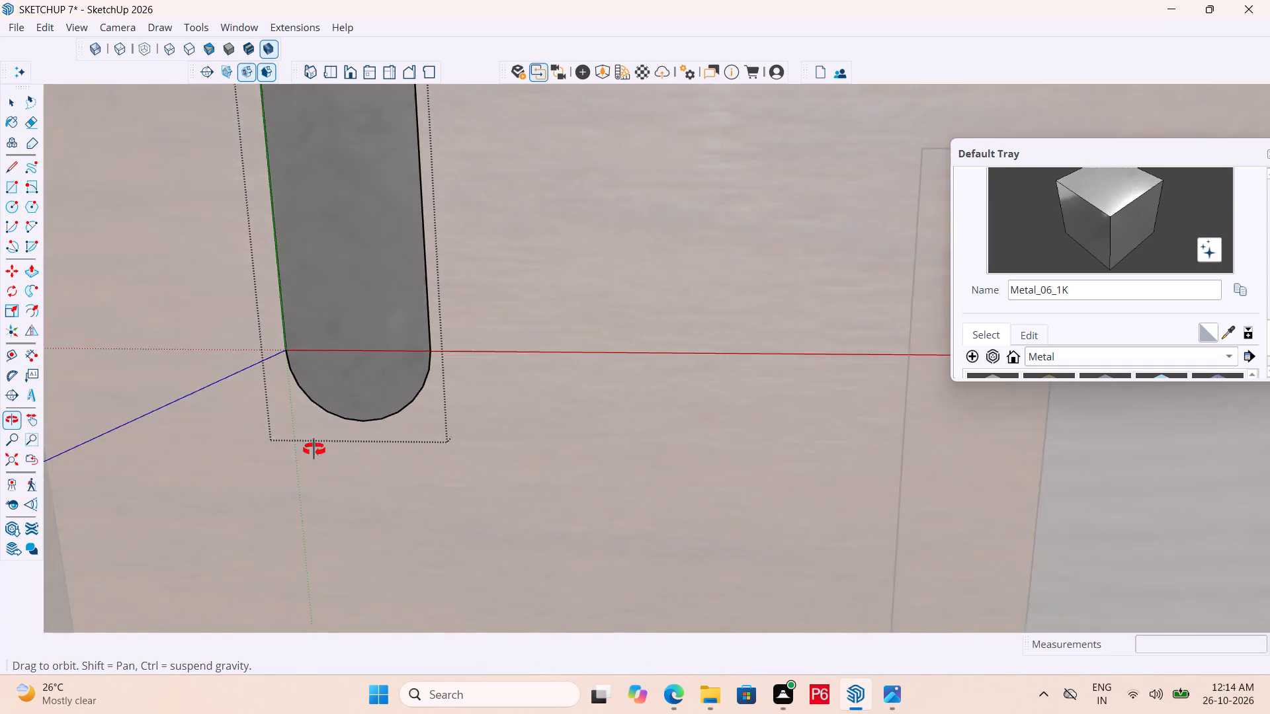
{"action": "middle_click_drag", "start_coordinate": [314, 450], "coordinate": [189, 477]}
{"action": "scroll", "coordinate": [422, 421], "scroll_direction": "up", "scroll_amount": 4}
{"action": "scroll", "coordinate": [334, 403], "scroll_direction": "up", "scroll_amount": 2}
{"action": "middle_click", "coordinate": [332, 400]}
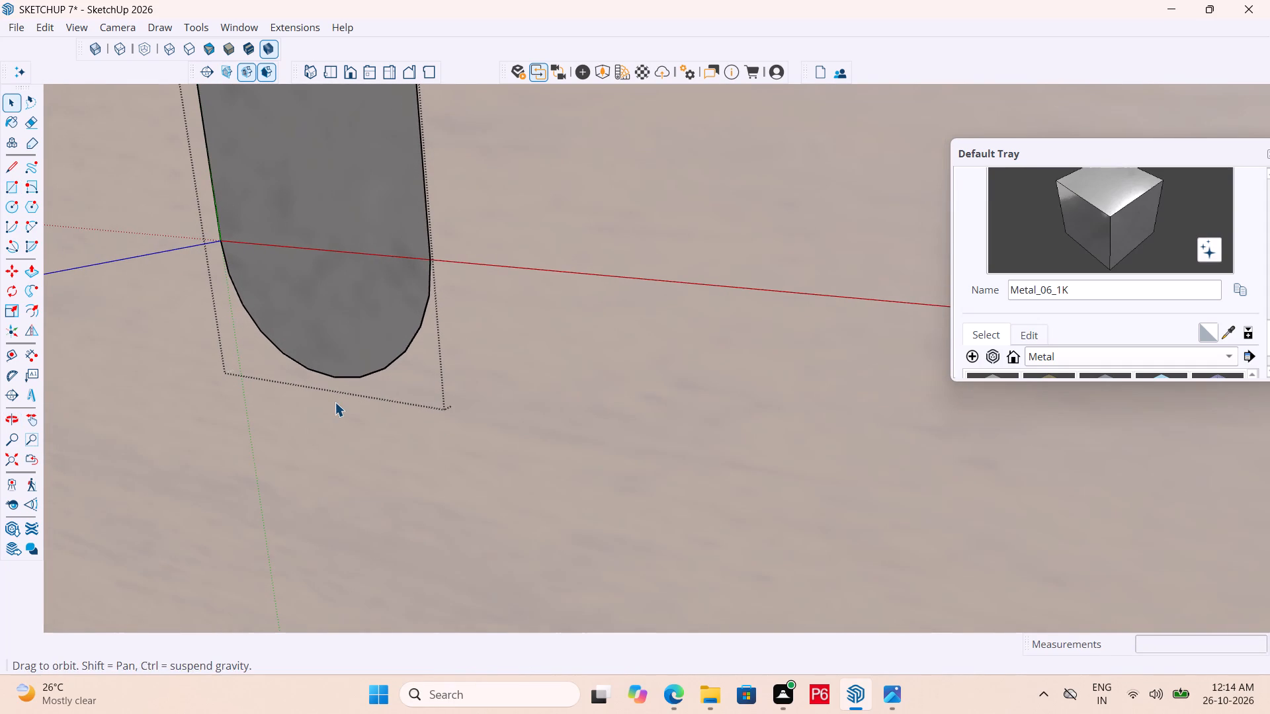
{"action": "key", "text": "l"}
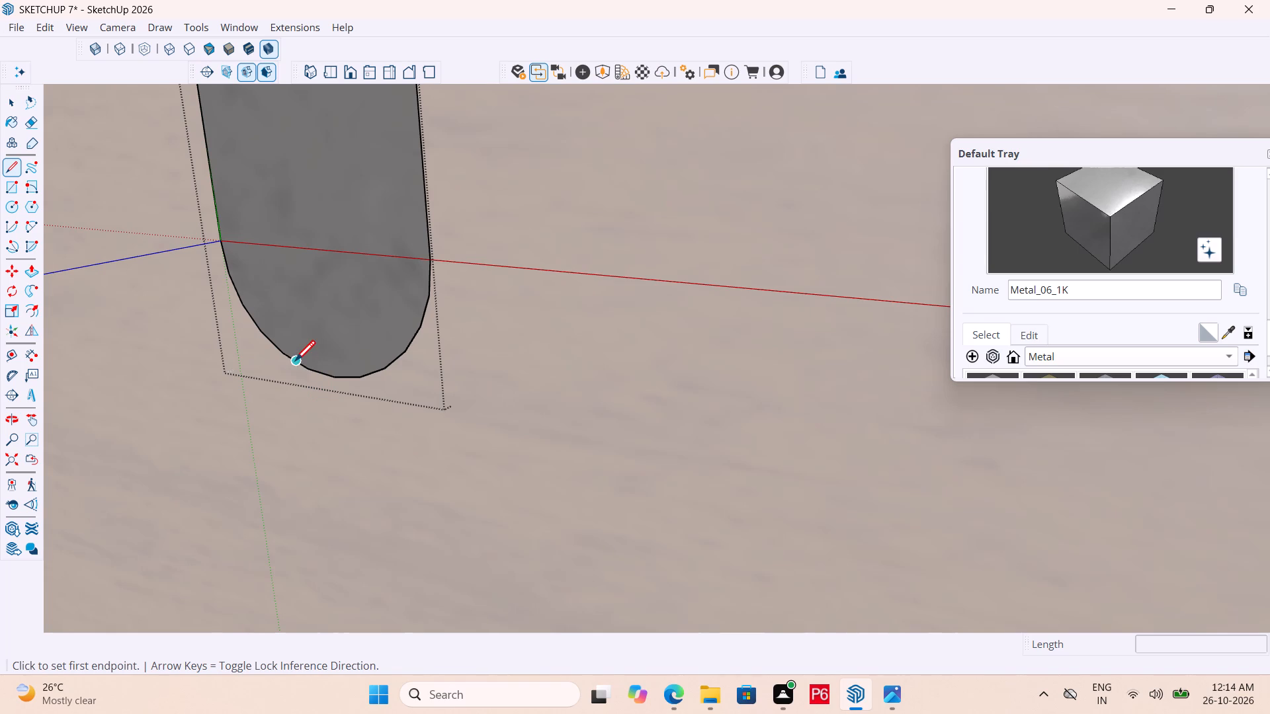
{"action": "left_click", "coordinate": [295, 363]}
{"action": "left_click_drag", "start_coordinate": [301, 432], "coordinate": [317, 434]}
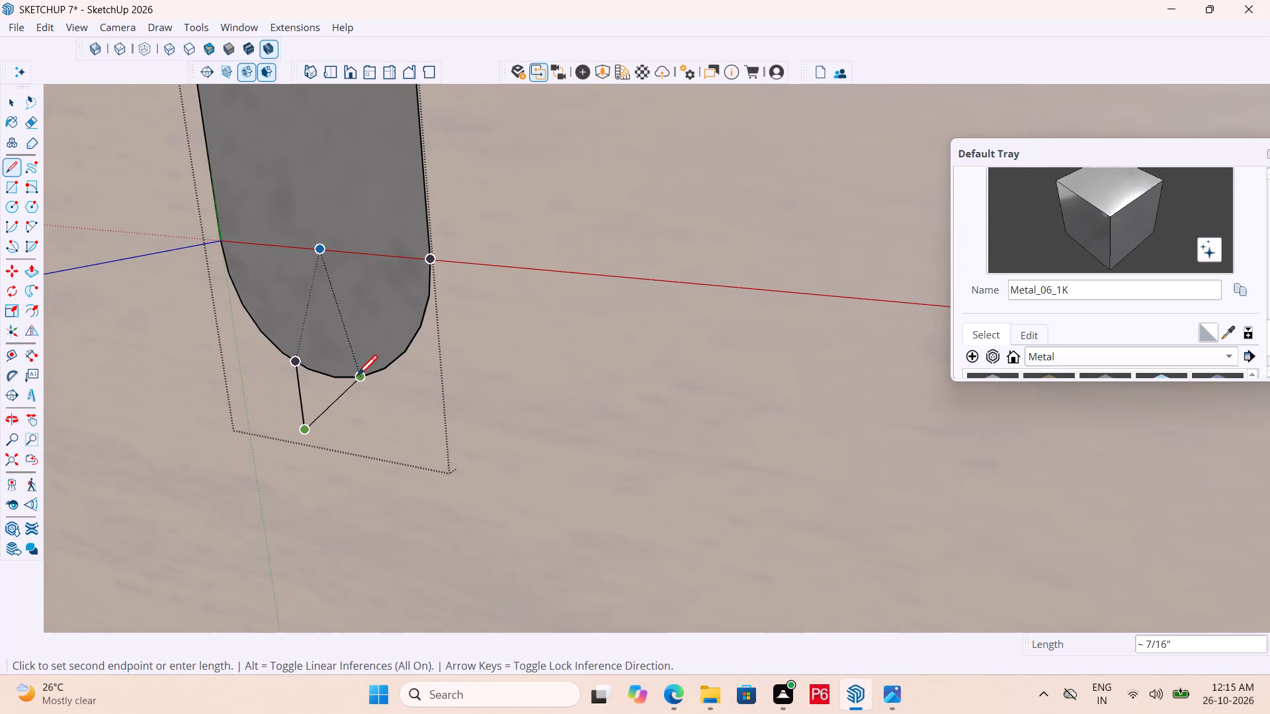
{"action": "left_click_drag", "start_coordinate": [360, 439], "coordinate": [367, 405]}
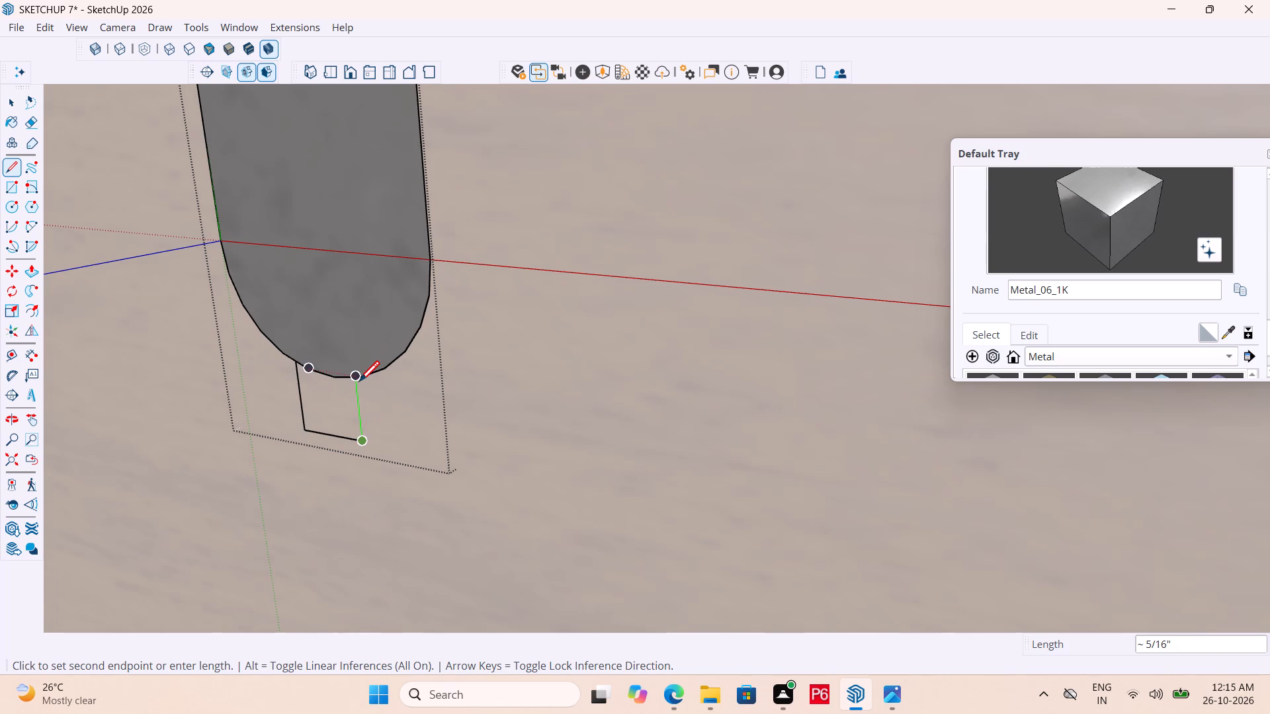
{"action": "left_click", "coordinate": [359, 383]}
{"action": "key", "text": "ctrl+s"}
{"action": "key", "text": "space"}
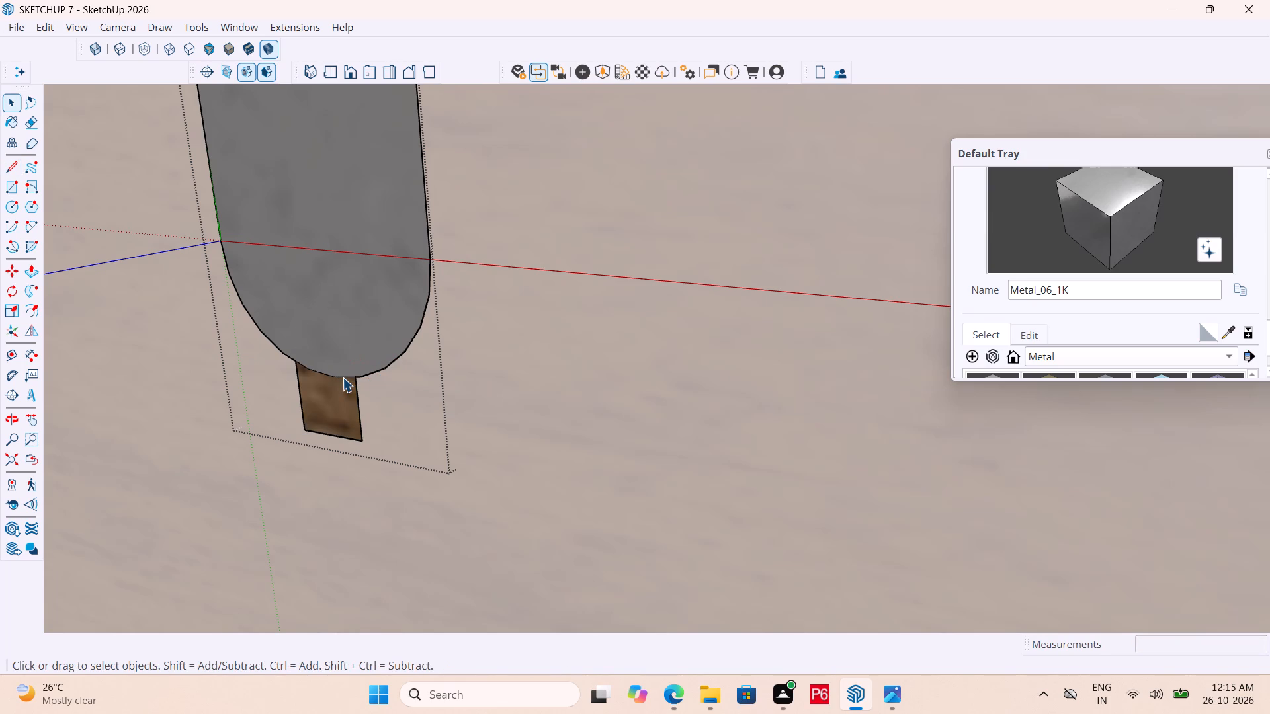
Erase the arc edge separating the bottom tab from the handle strip.
{"action": "key", "text": "e"}
{"action": "left_click_drag", "start_coordinate": [339, 362], "coordinate": [333, 382]}
Examine the handle profile and its tabbed ends against the door from several angles.
{"action": "scroll", "coordinate": [385, 381], "scroll_direction": "down", "scroll_amount": 7}
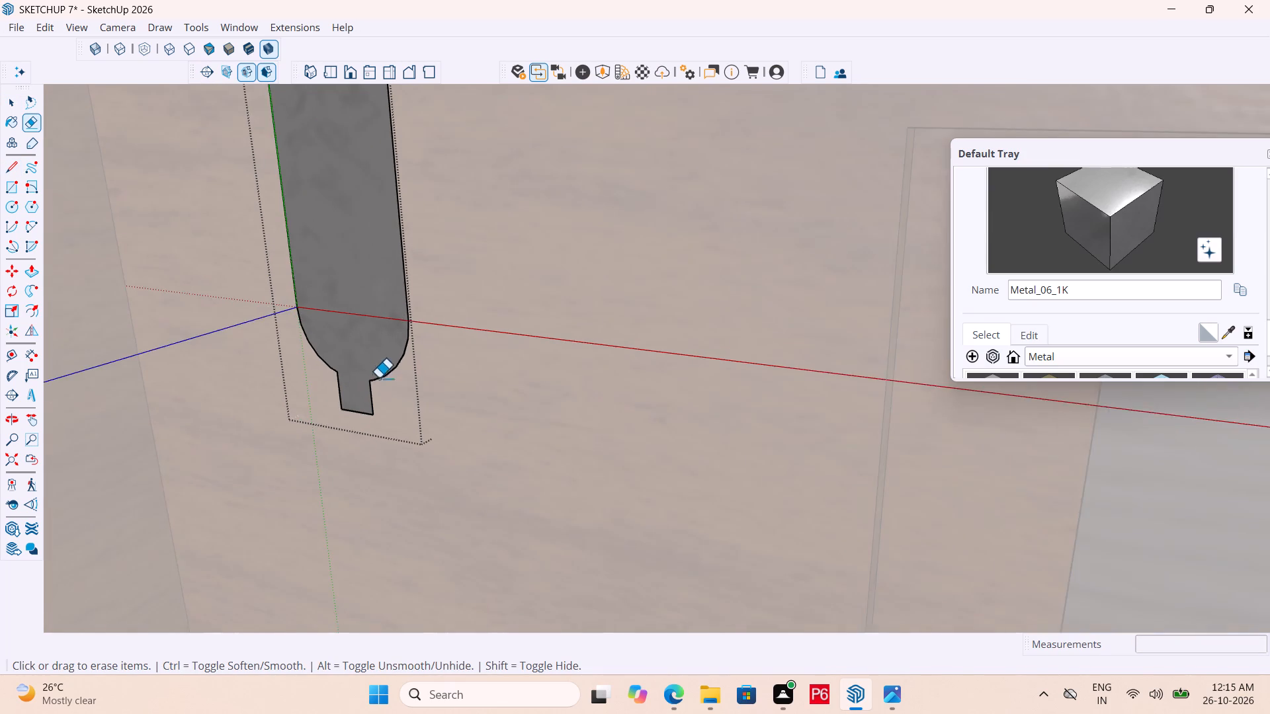
{"action": "scroll", "coordinate": [390, 377], "scroll_direction": "down", "scroll_amount": 7}
{"action": "middle_click_drag", "start_coordinate": [377, 387], "coordinate": [571, 364]}
{"action": "scroll", "coordinate": [466, 405], "scroll_direction": "down", "scroll_amount": 6}
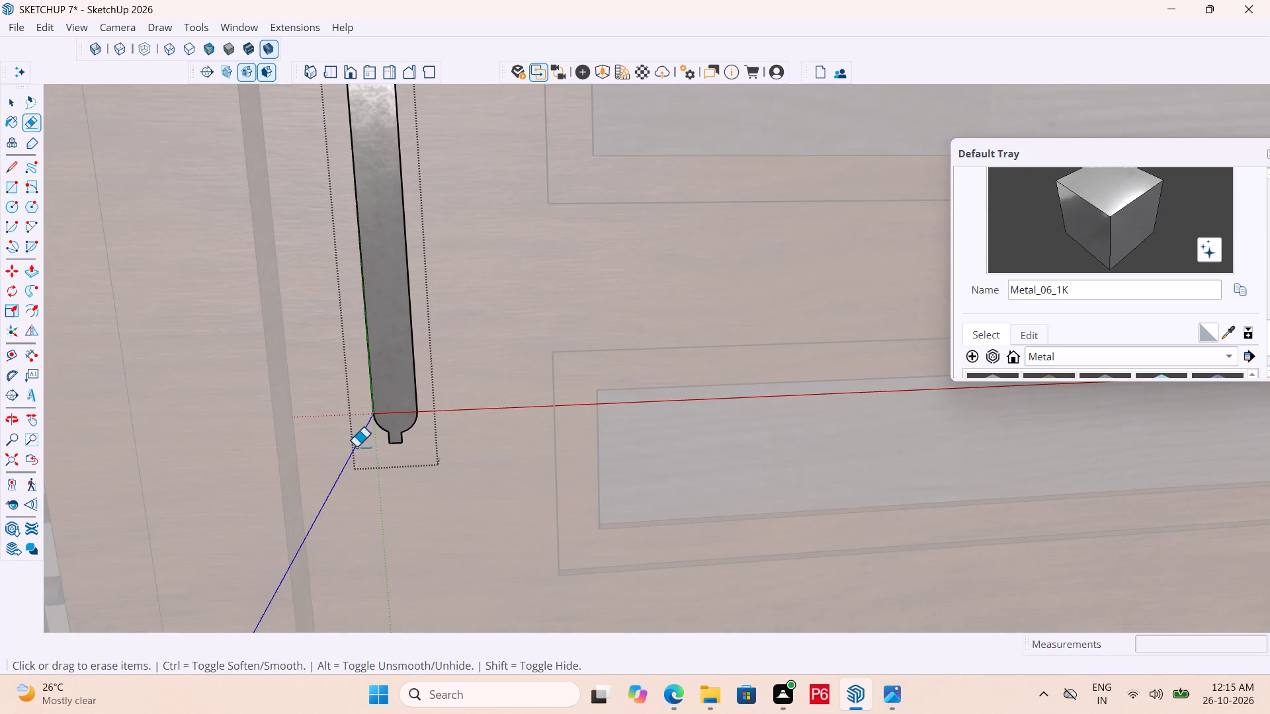
{"action": "scroll", "coordinate": [349, 450], "scroll_direction": "down", "scroll_amount": 3}
{"action": "middle_click_drag", "start_coordinate": [337, 457], "coordinate": [249, 489]}
{"action": "scroll", "coordinate": [351, 441], "scroll_direction": "down", "scroll_amount": 6}
{"action": "middle_click_drag", "start_coordinate": [396, 417], "coordinate": [384, 415]}
{"action": "scroll", "coordinate": [364, 442], "scroll_direction": "up", "scroll_amount": 1}
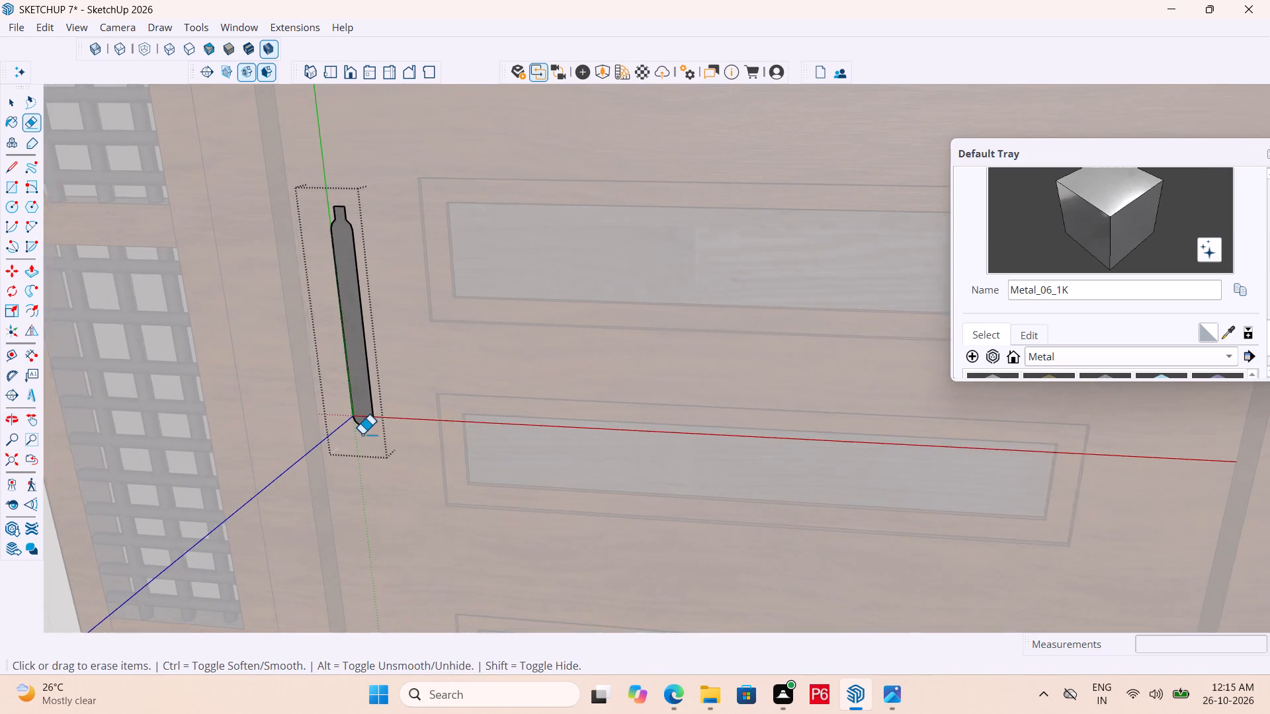
{"action": "scroll", "coordinate": [362, 434], "scroll_direction": "up", "scroll_amount": 15}
{"action": "scroll", "coordinate": [372, 372], "scroll_direction": "up", "scroll_amount": 4}
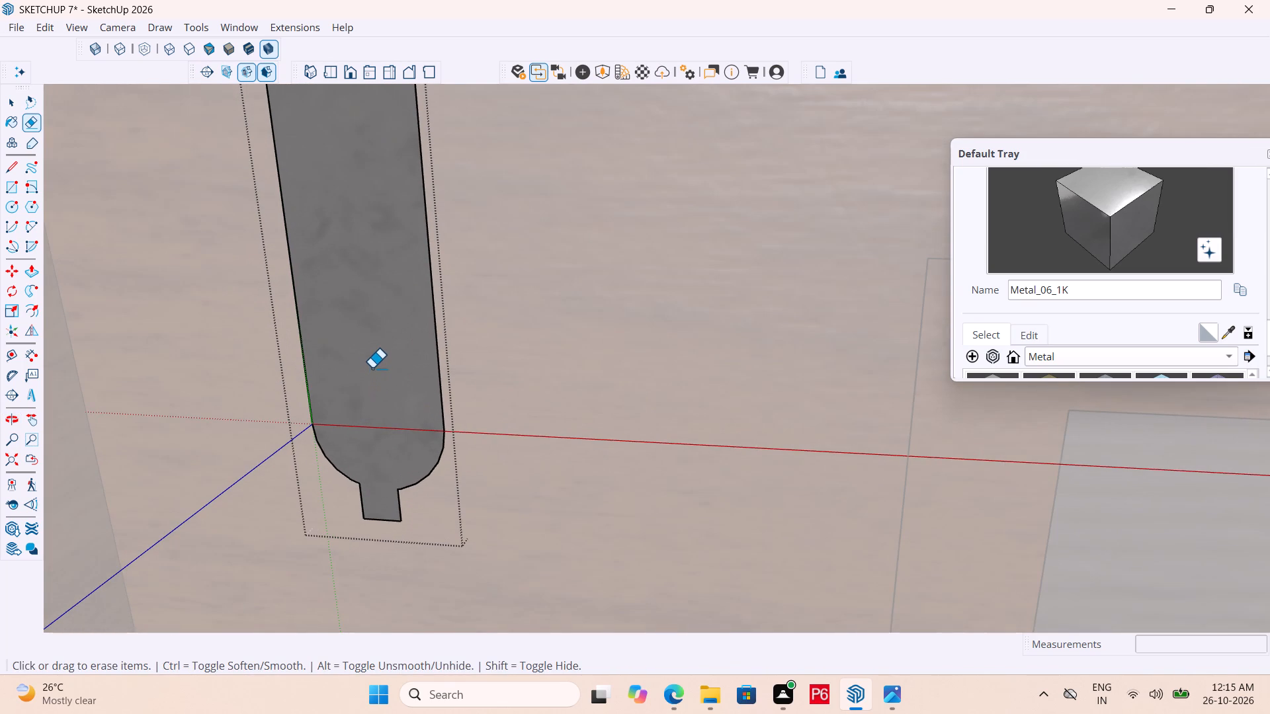
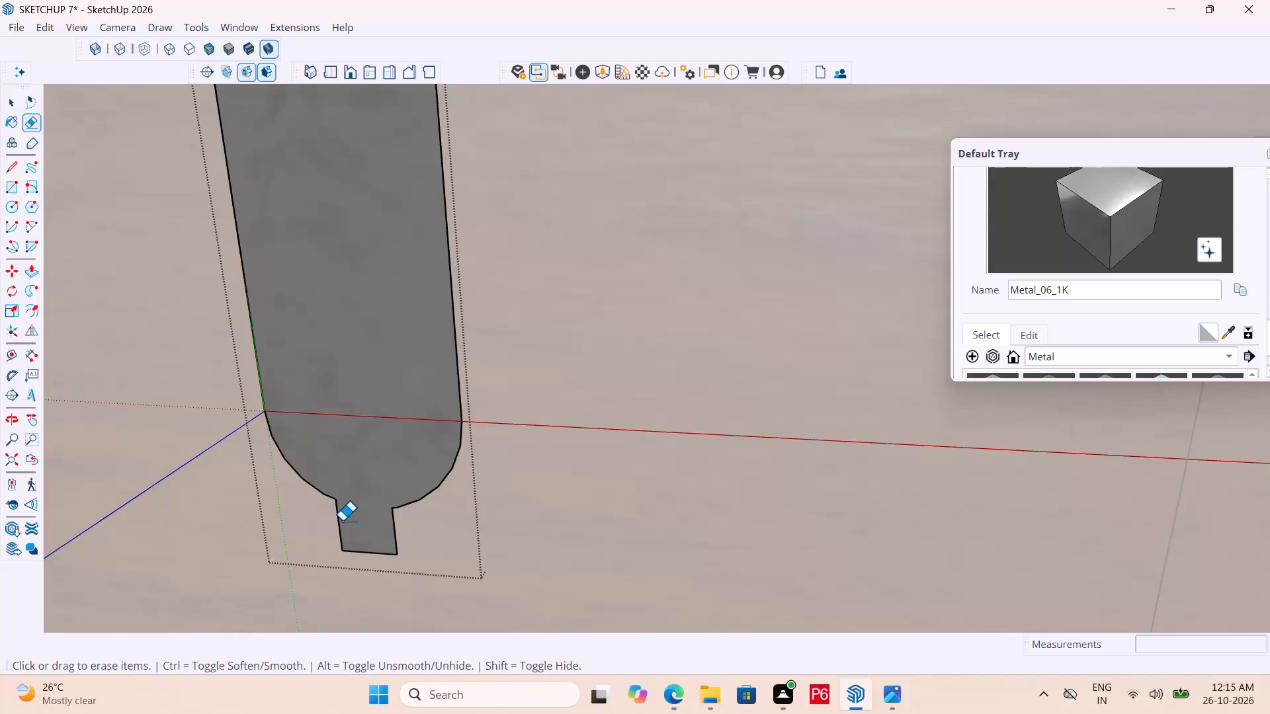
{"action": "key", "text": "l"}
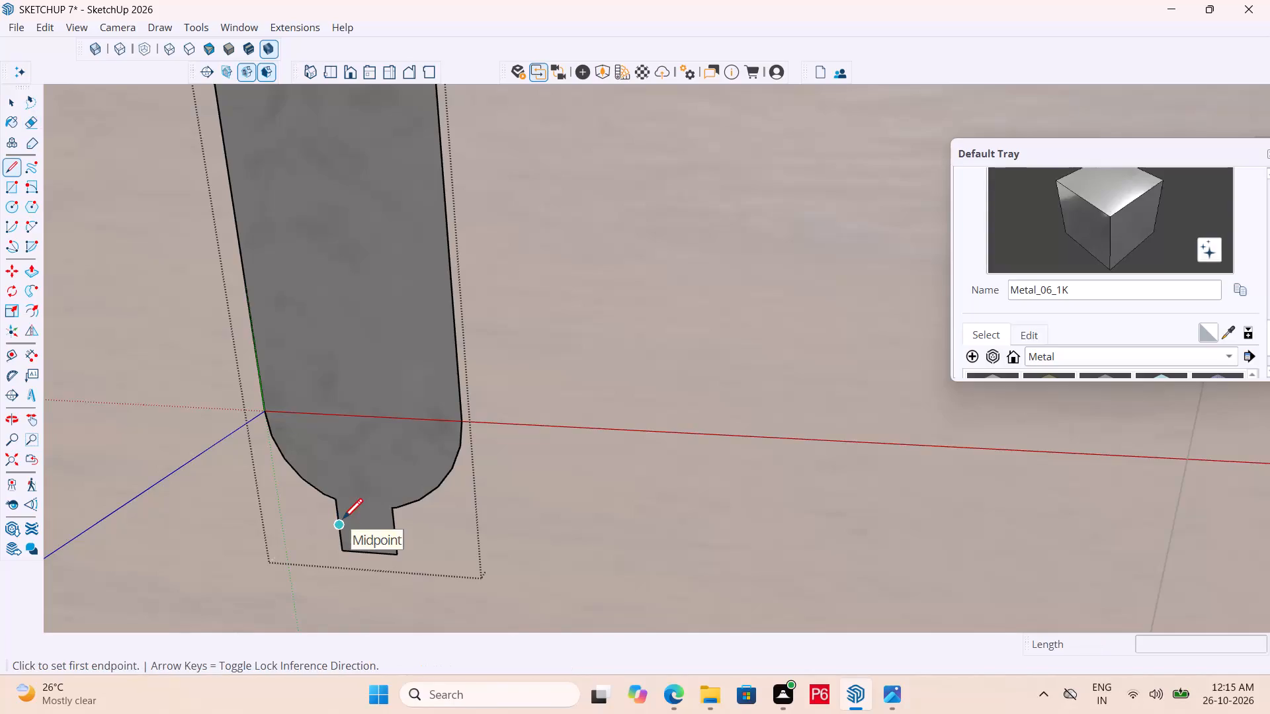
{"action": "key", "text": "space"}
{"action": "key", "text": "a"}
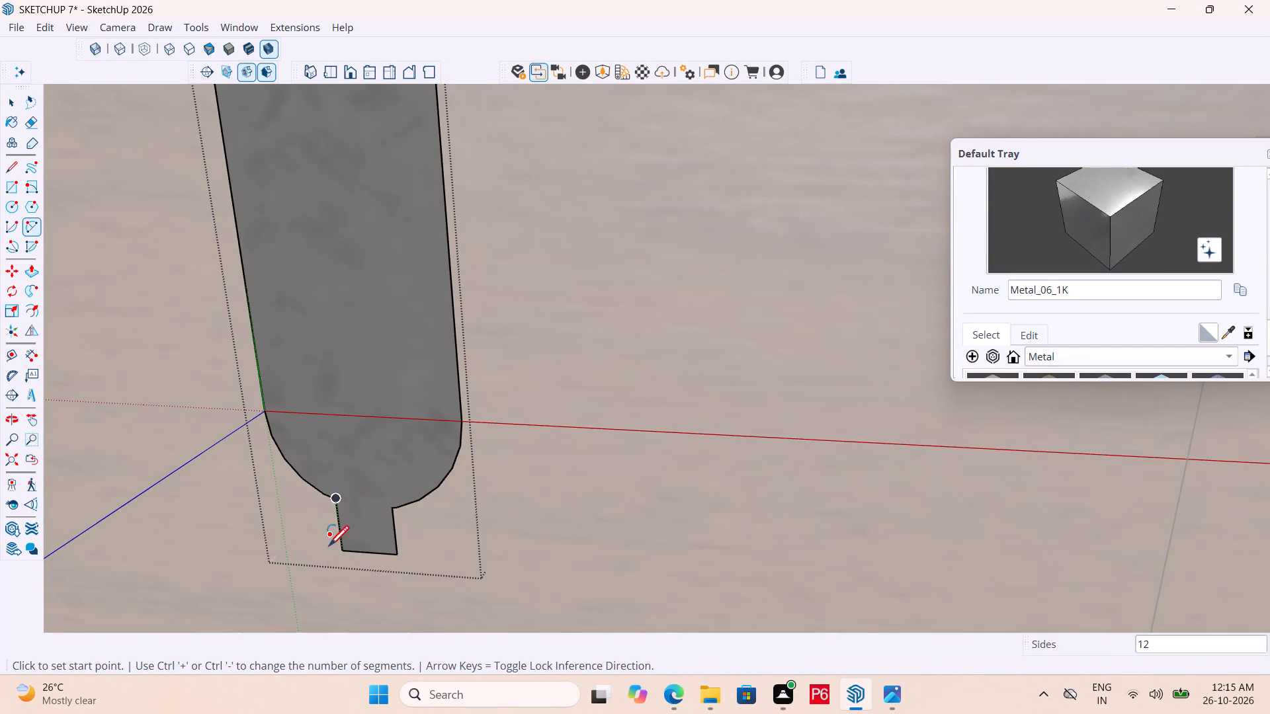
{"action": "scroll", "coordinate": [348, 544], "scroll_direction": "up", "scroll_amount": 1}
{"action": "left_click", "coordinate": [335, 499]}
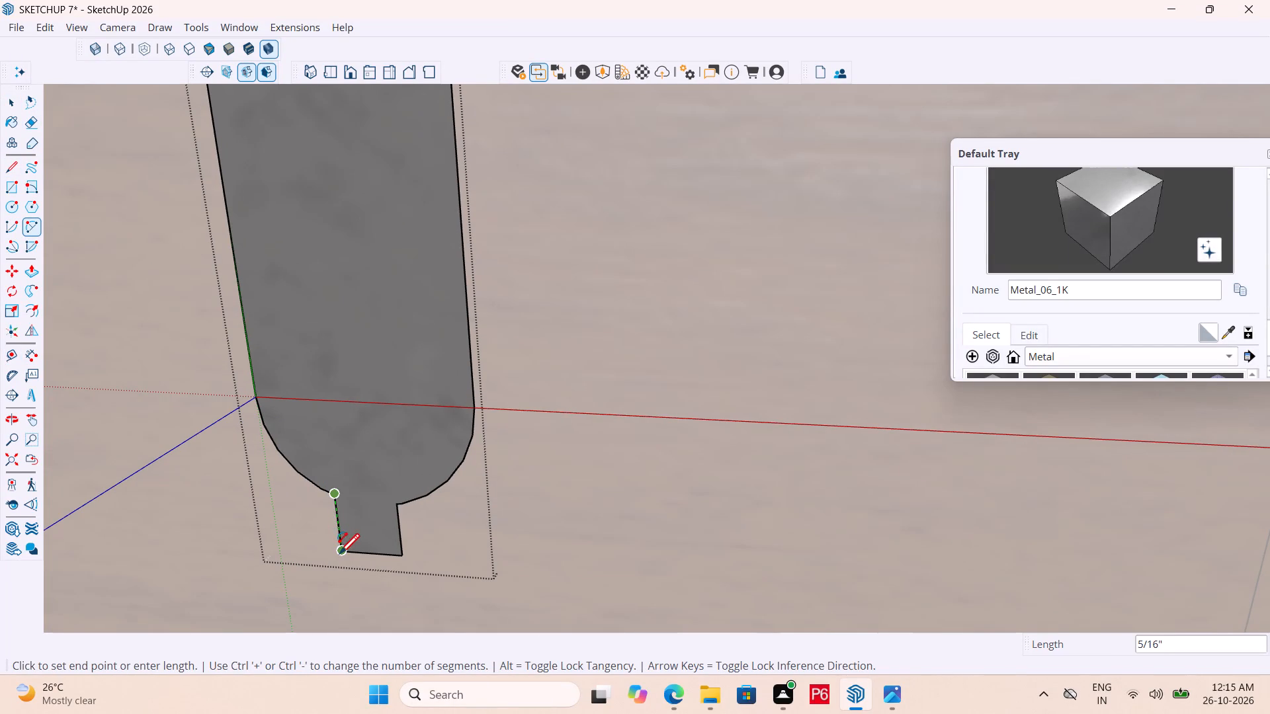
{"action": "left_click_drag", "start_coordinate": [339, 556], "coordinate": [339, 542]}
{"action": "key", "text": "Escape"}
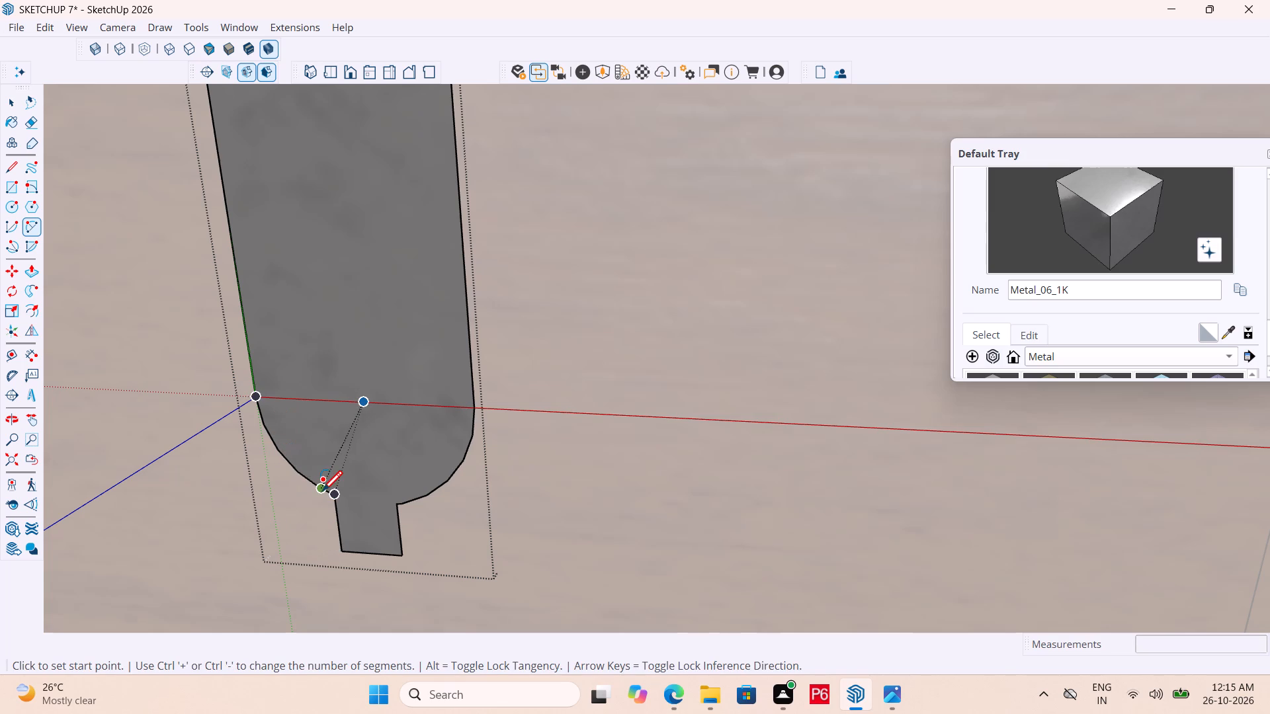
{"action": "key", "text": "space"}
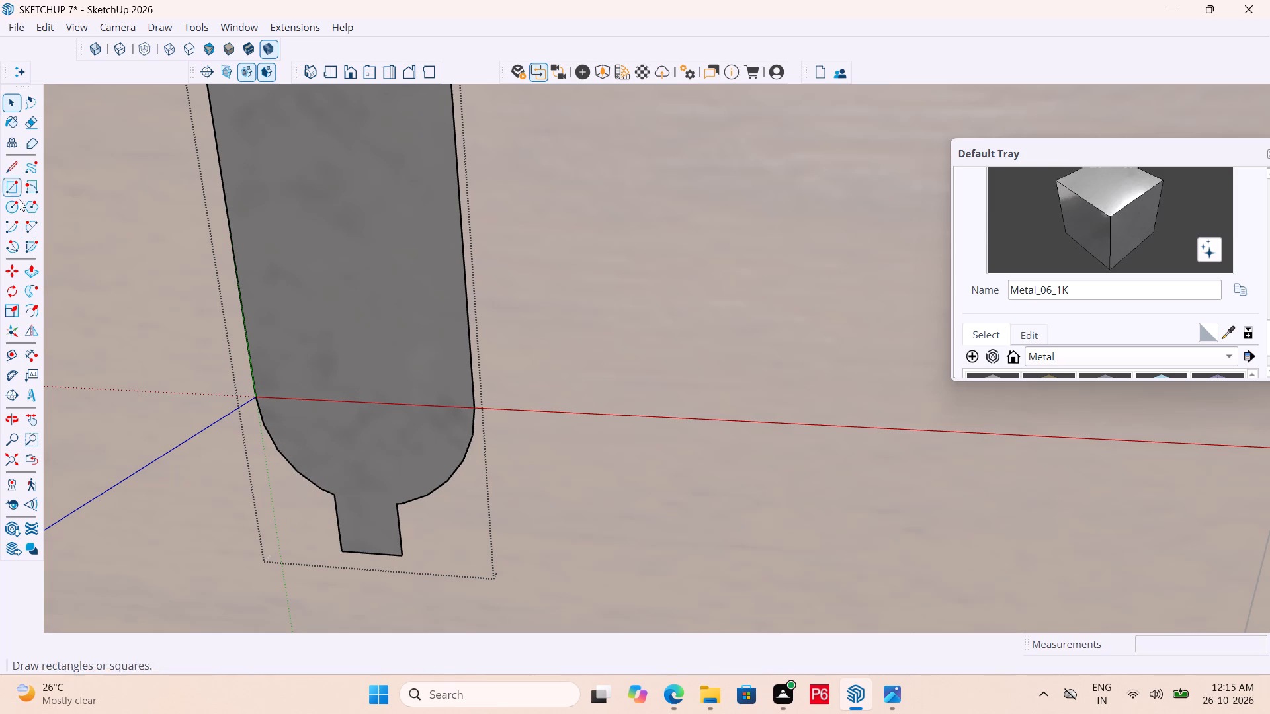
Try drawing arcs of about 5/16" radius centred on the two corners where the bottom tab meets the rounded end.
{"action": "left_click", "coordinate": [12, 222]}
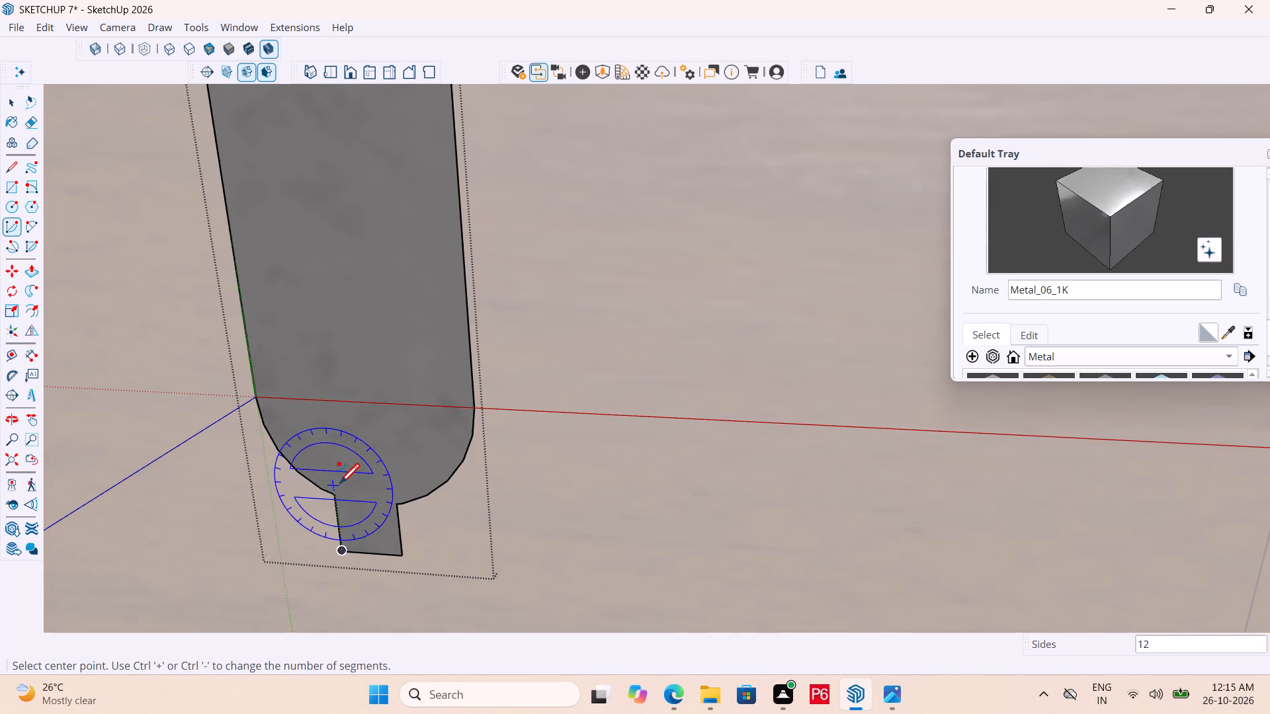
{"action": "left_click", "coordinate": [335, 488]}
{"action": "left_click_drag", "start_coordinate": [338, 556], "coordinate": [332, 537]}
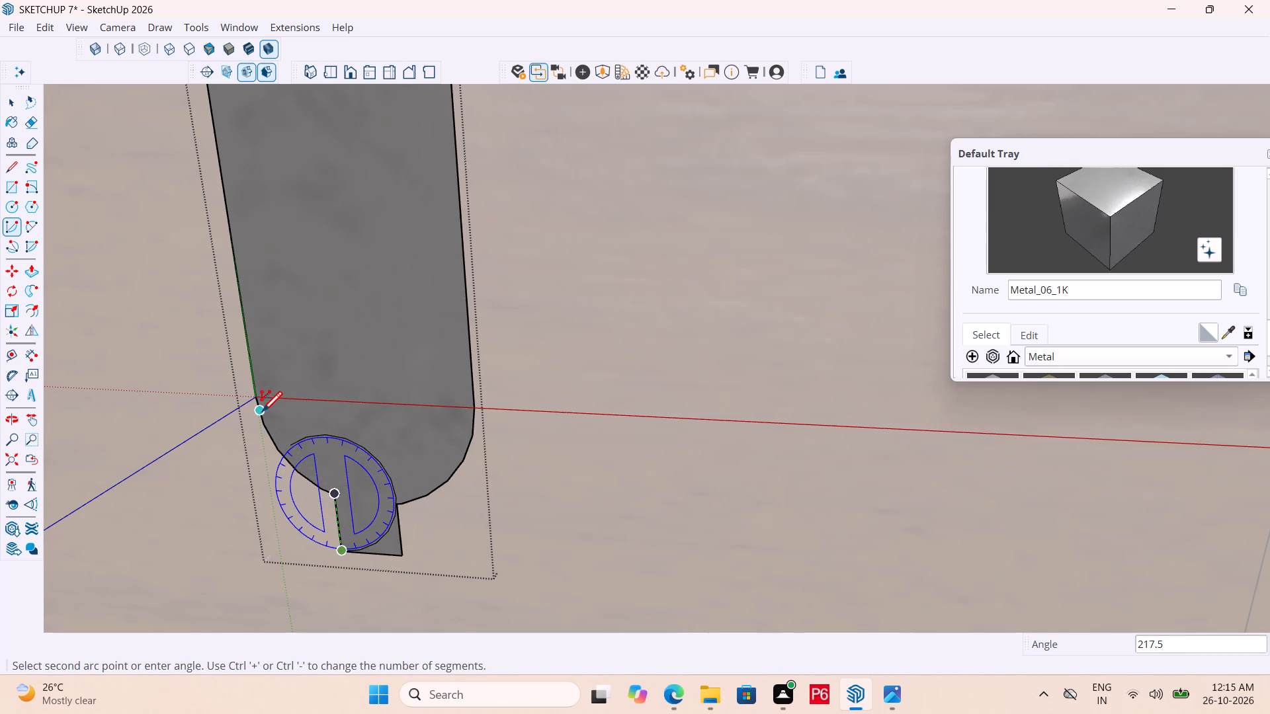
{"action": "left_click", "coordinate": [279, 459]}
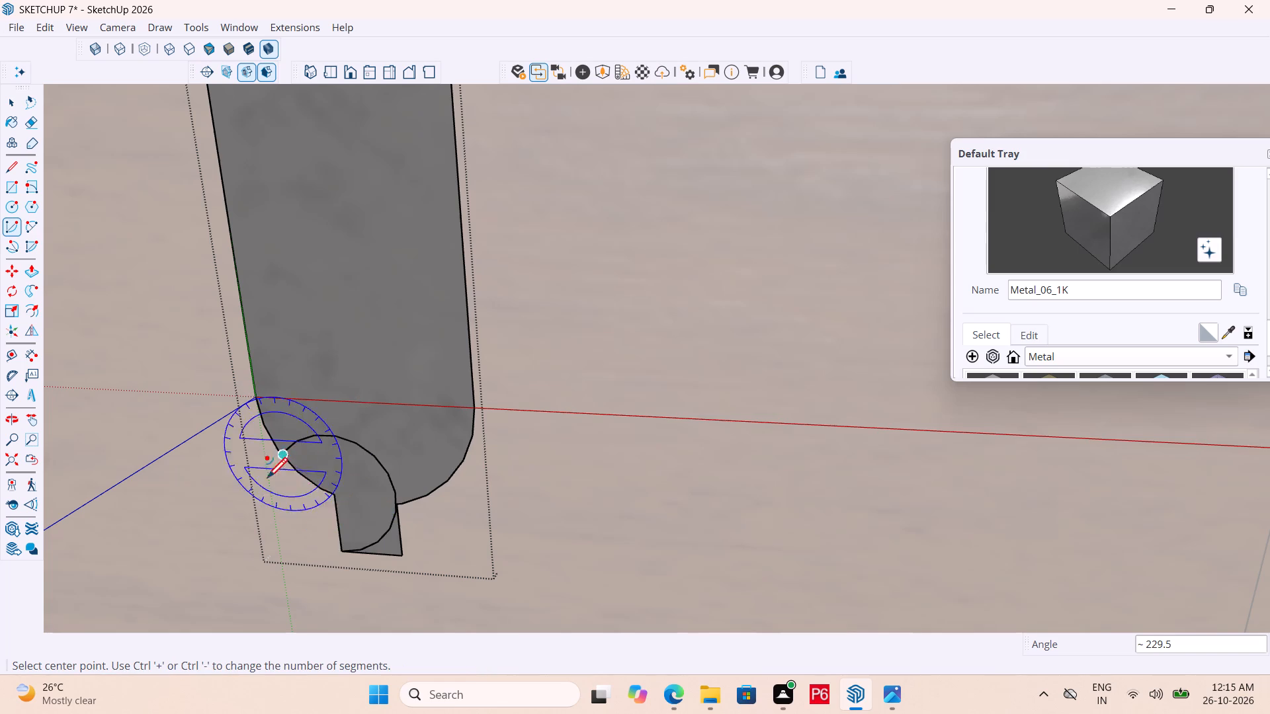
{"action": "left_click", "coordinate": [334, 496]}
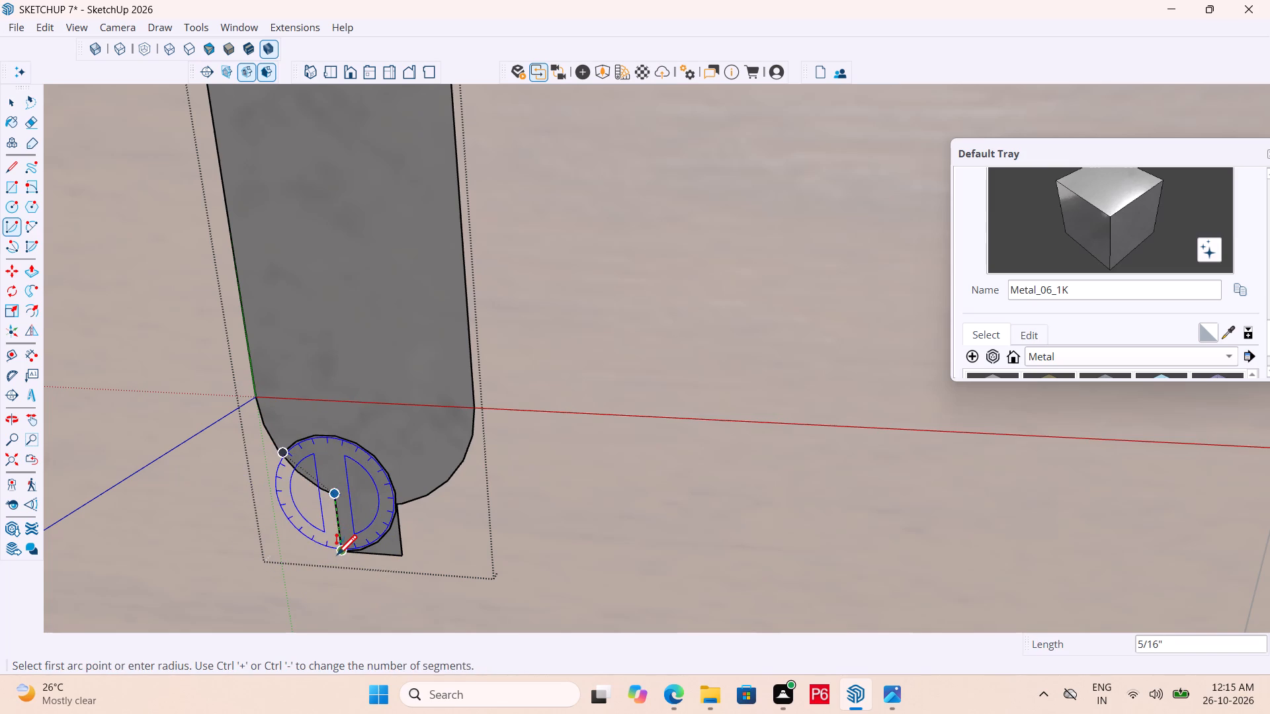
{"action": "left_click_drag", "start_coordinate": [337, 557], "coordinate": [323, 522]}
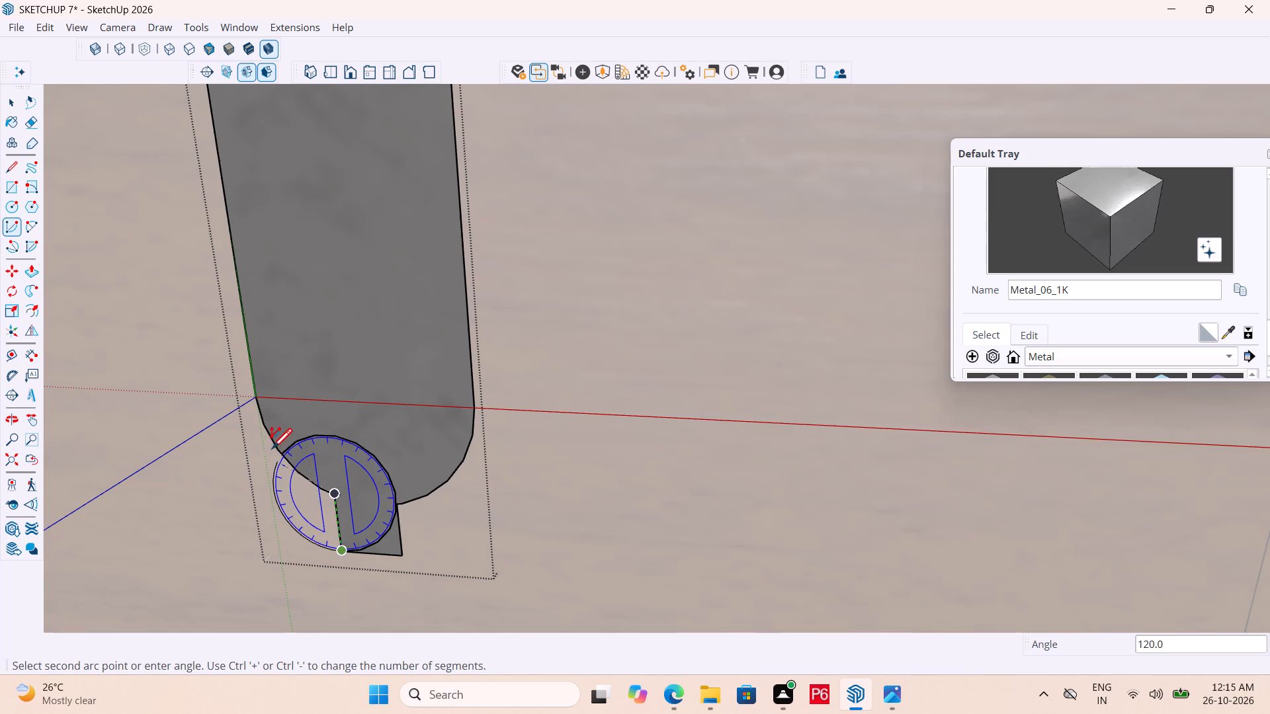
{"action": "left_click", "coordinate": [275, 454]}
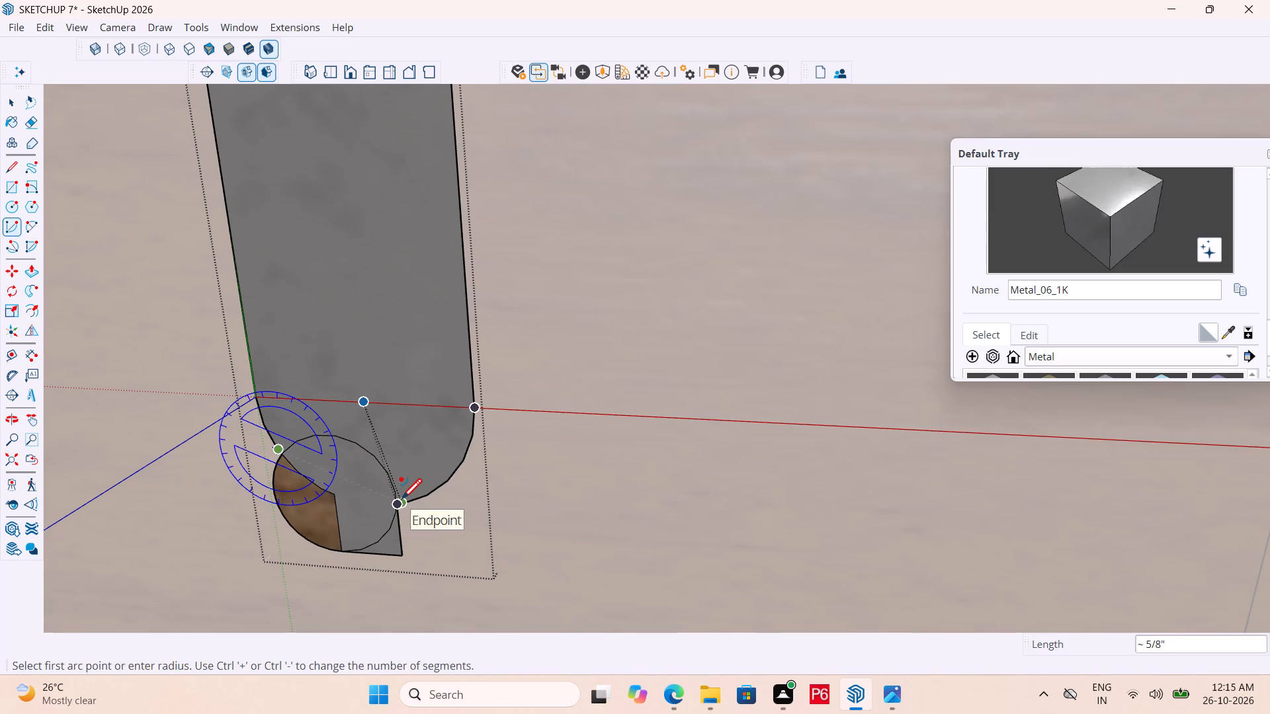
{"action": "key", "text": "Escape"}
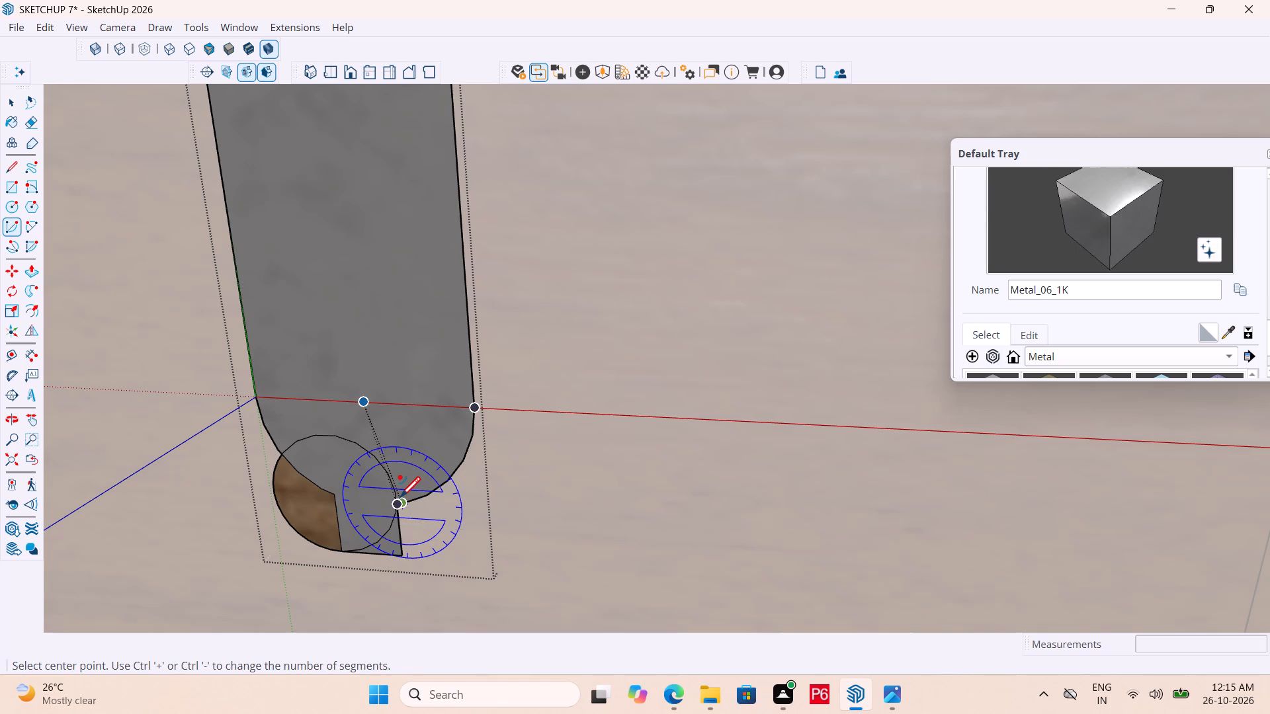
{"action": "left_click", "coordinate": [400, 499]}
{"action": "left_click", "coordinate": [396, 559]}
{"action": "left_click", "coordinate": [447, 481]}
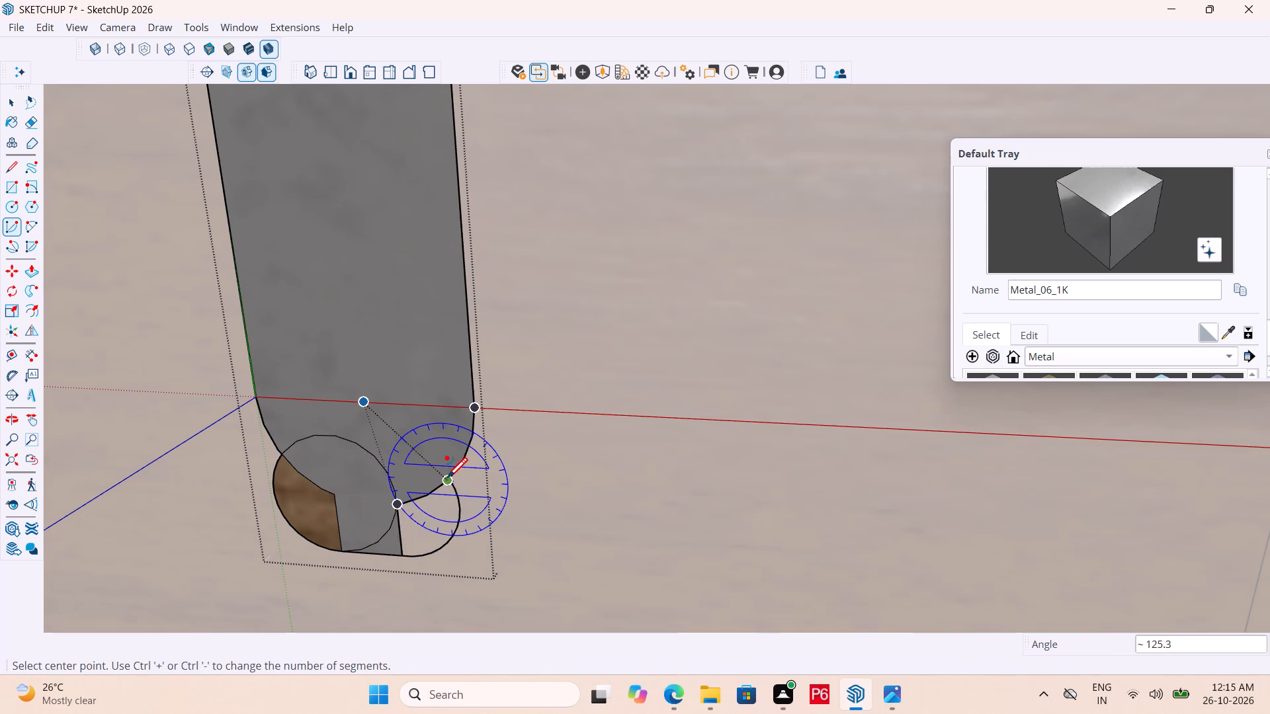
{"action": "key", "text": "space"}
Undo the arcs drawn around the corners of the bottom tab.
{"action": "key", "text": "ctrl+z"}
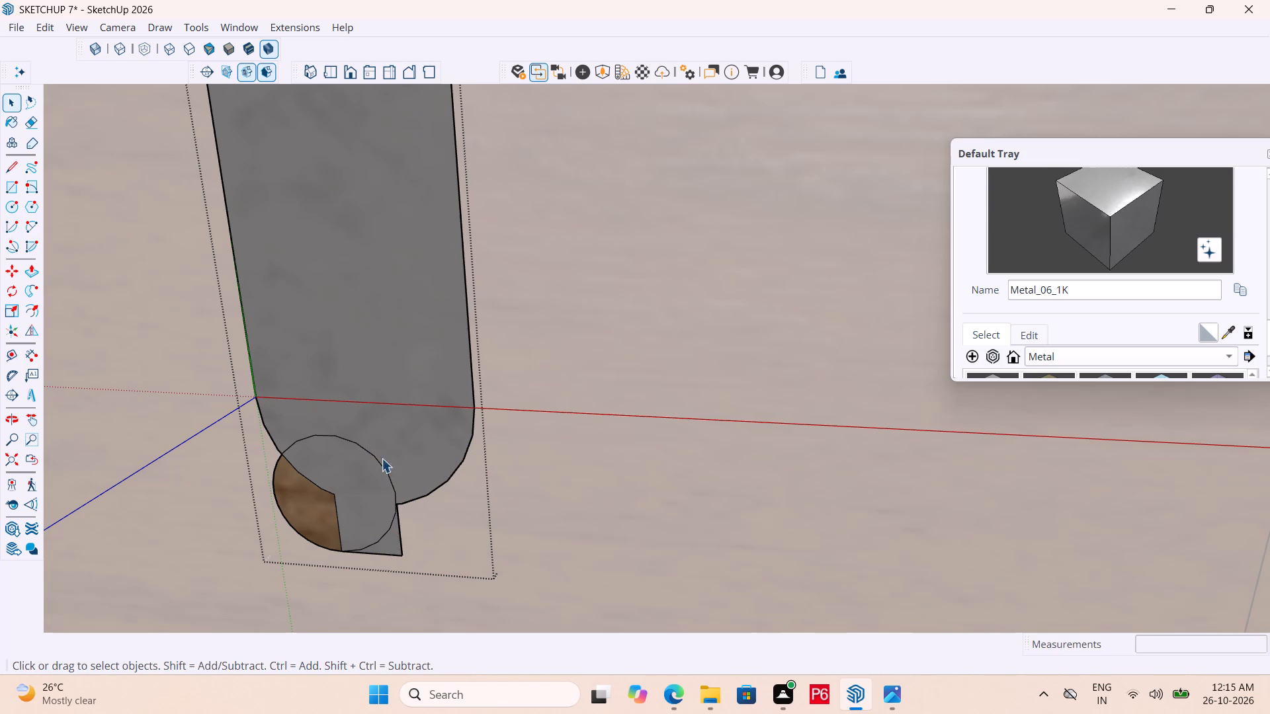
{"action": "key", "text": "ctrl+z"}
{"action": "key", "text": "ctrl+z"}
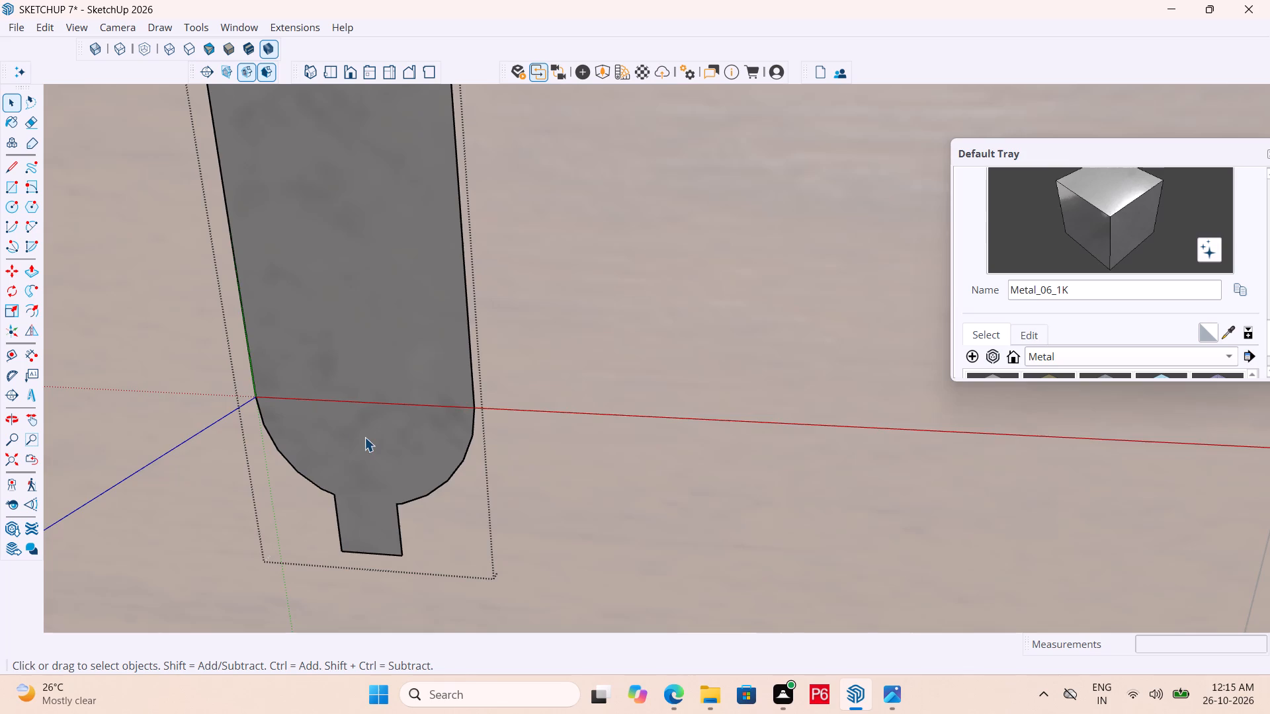
Undo the tab lines and arc-edge erasures at both rounded ends of the handle strip.
{"action": "scroll", "coordinate": [348, 461], "scroll_direction": "down", "scroll_amount": 5}
{"action": "key", "text": "ctrl+z"}
{"action": "key", "text": "ctrl+z"}
{"action": "key", "text": "ctrl+z"}
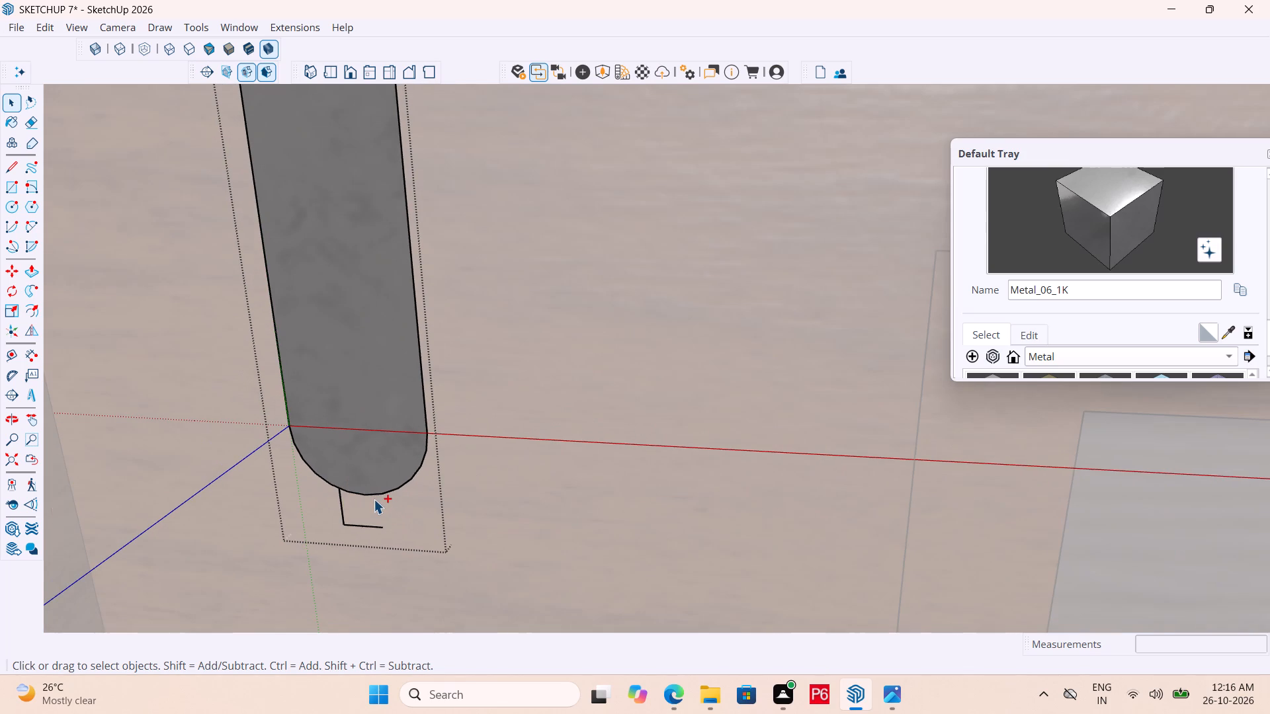
{"action": "key", "text": "ctrl+z"}
{"action": "key", "text": "ctrl+z"}
{"action": "key", "text": "ctrl+z"}
{"action": "scroll", "coordinate": [413, 556], "scroll_direction": "down", "scroll_amount": 11, "text": "ctrl"}
{"action": "scroll", "coordinate": [426, 504], "scroll_direction": "down", "scroll_amount": 2, "text": "ctrl"}
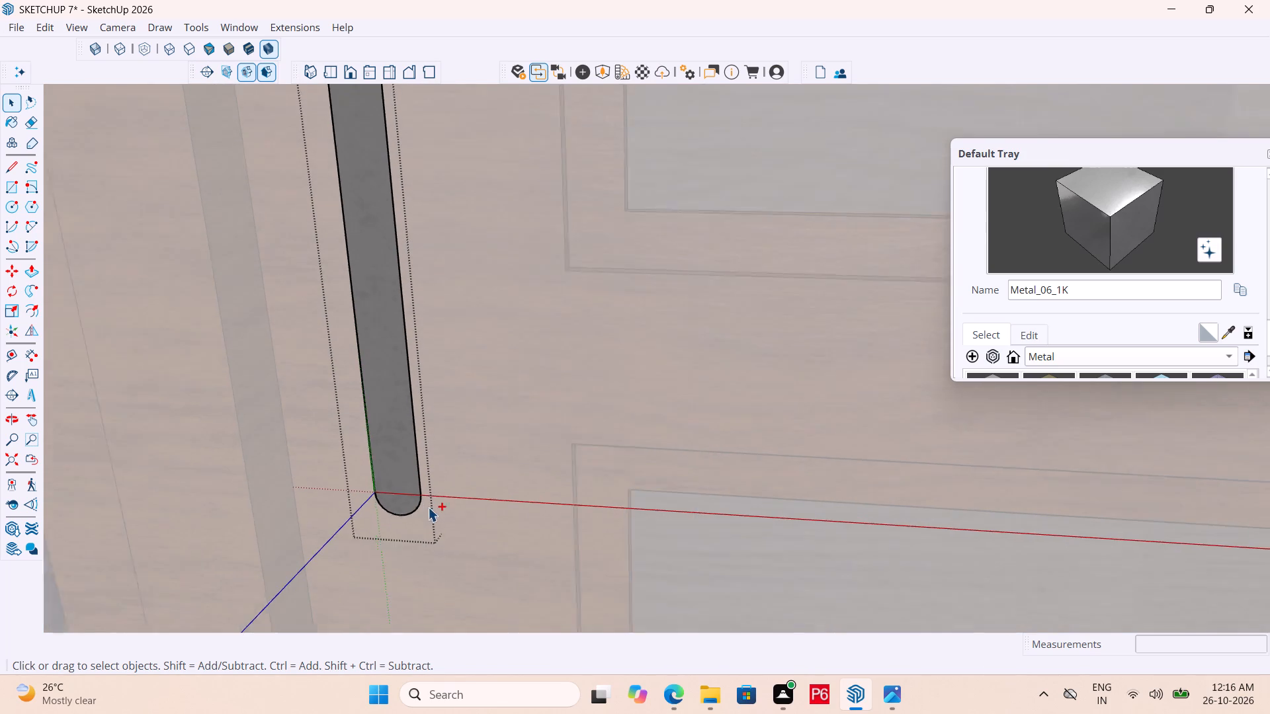
{"action": "scroll", "coordinate": [428, 507], "scroll_direction": "down", "scroll_amount": 3, "text": "ctrl"}
{"action": "key", "text": "ctrl+z"}
{"action": "key", "text": "ctrl+z"}
{"action": "key", "text": "ctrl+z"}
{"action": "key", "text": "ctrl+z"}
{"action": "key", "text": "ctrl+z"}
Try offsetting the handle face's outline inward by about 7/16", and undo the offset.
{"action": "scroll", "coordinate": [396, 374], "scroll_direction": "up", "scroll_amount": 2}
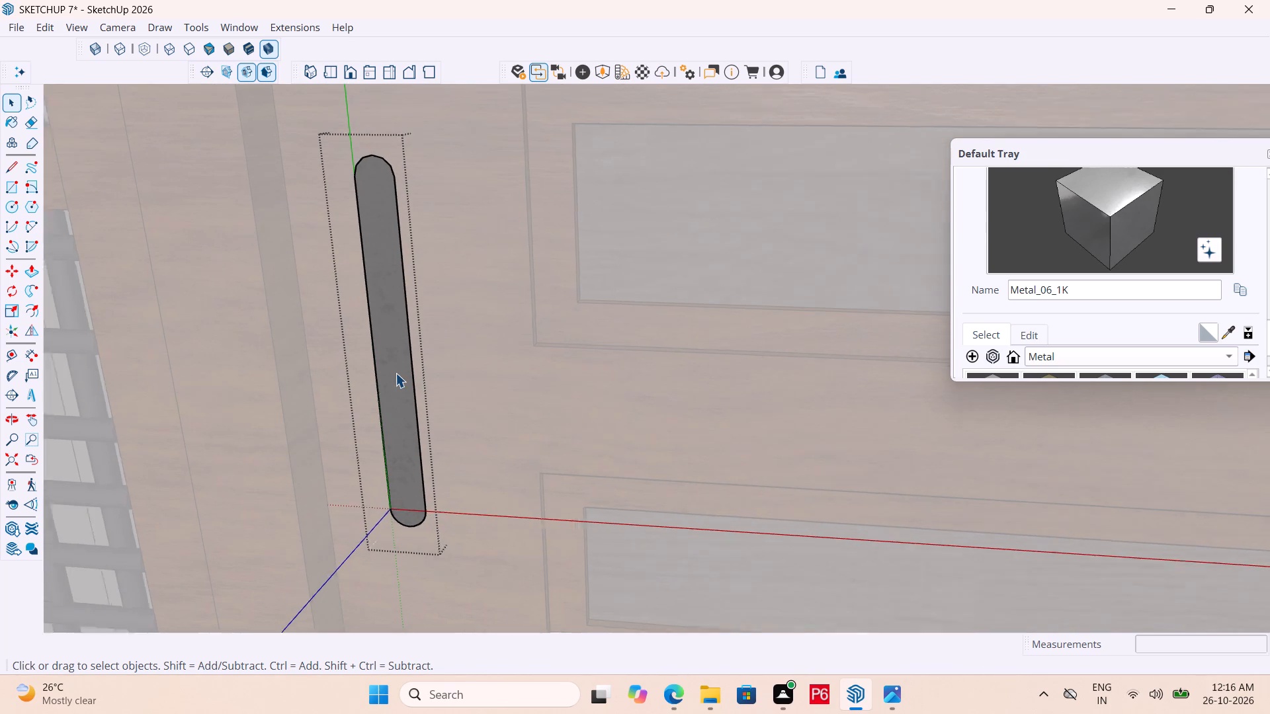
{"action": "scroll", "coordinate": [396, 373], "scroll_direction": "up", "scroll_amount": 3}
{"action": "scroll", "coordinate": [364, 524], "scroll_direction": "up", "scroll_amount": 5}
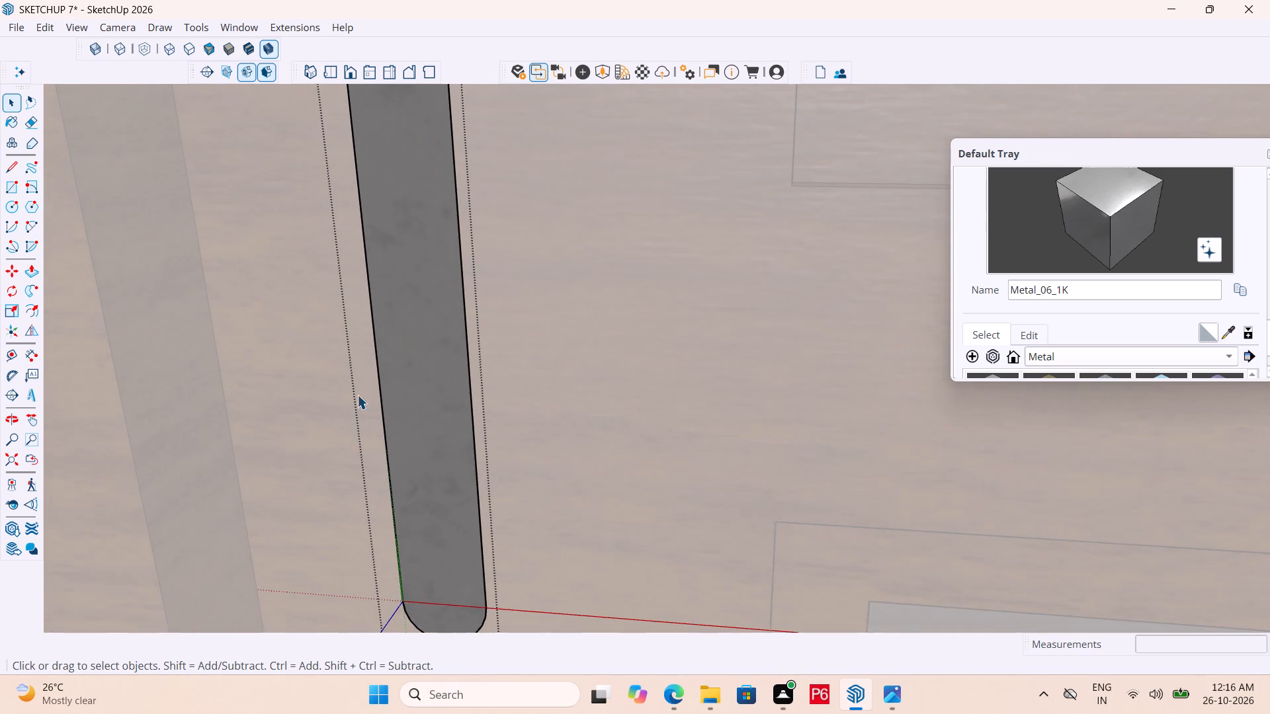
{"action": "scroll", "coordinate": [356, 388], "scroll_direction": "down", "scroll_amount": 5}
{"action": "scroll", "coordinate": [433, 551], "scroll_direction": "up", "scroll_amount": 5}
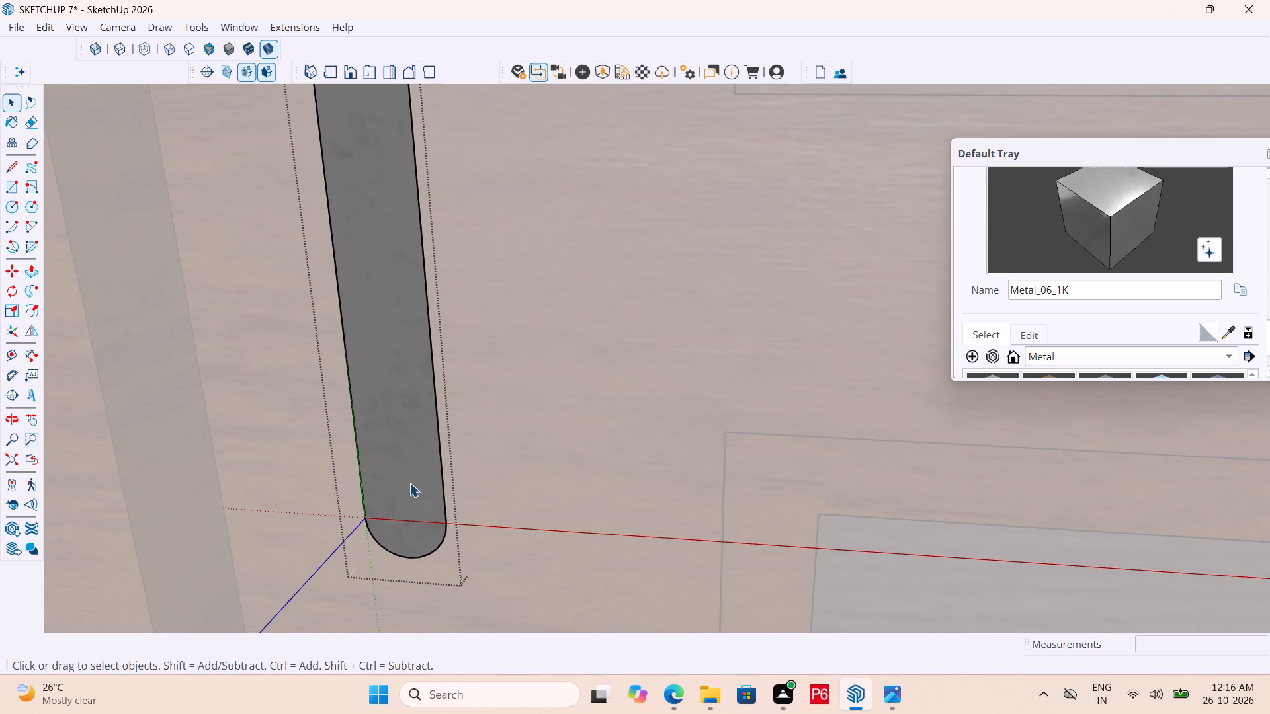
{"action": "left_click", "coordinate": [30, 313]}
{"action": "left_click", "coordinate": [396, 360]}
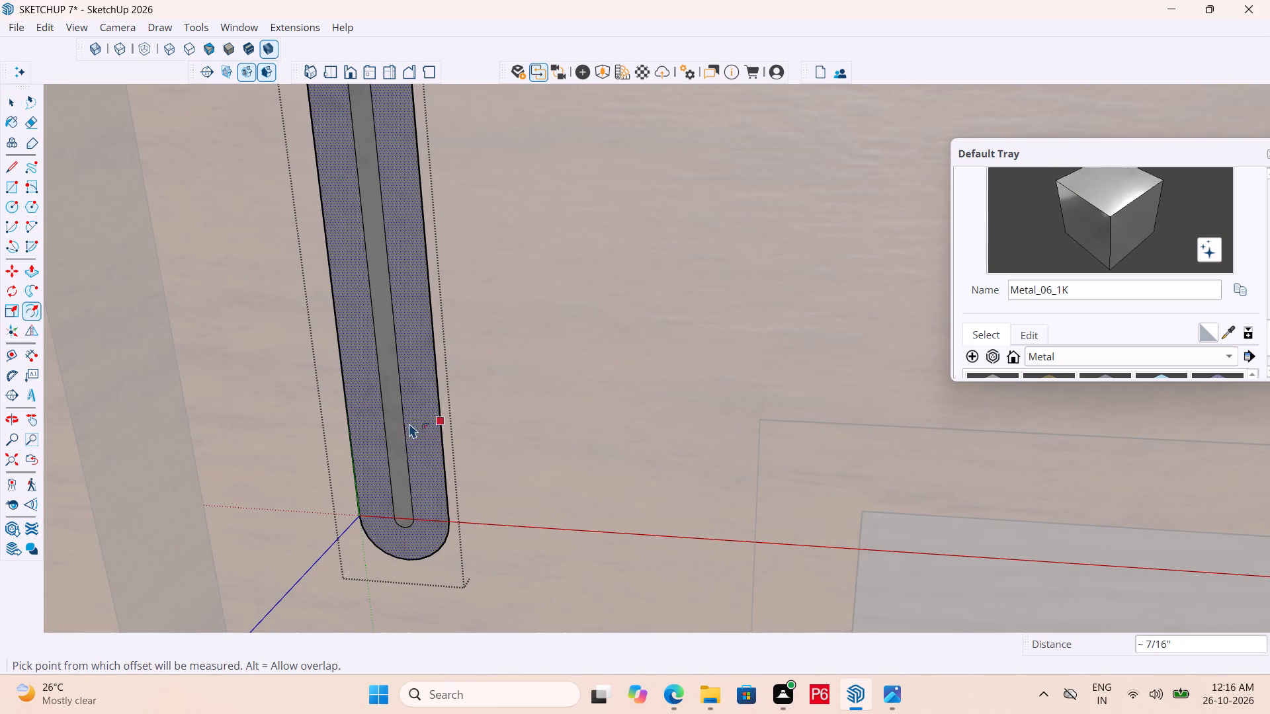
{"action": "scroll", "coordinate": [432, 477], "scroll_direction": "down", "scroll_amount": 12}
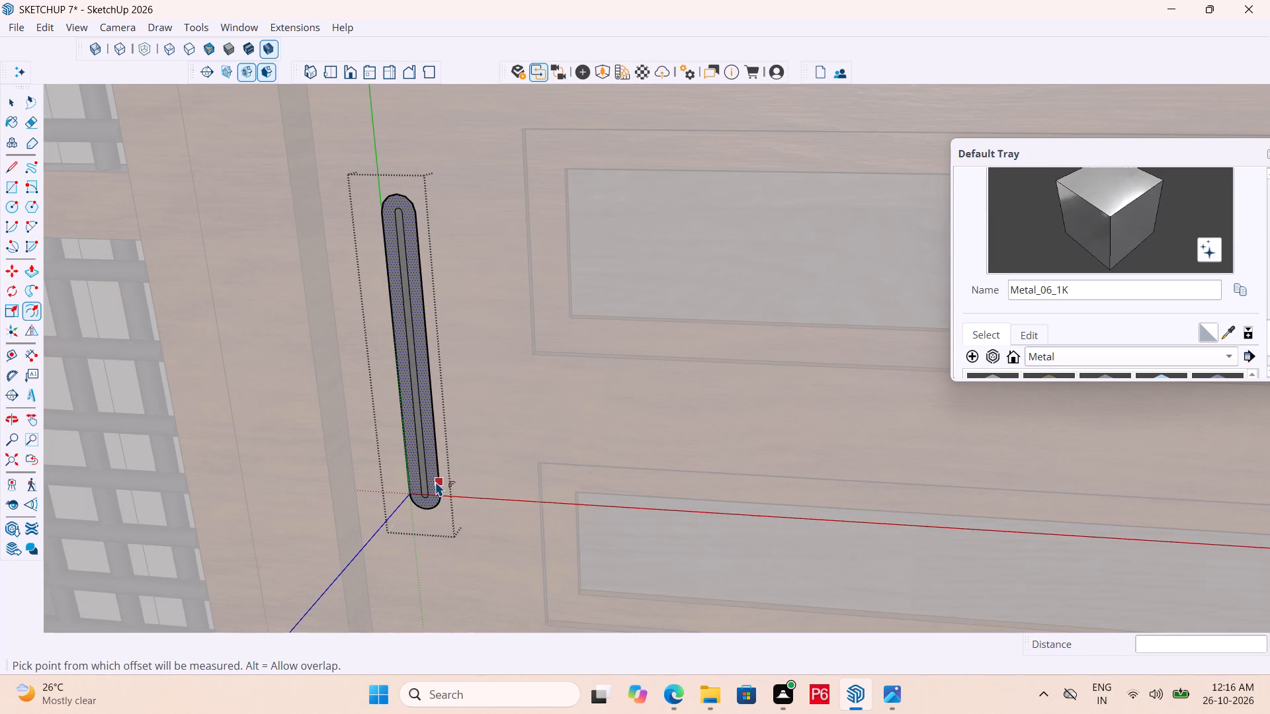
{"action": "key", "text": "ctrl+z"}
Draw a narrow rectangle about 1/4" by 13/16" on the handle face just above its rounded bottom end.
{"action": "scroll", "coordinate": [419, 506], "scroll_direction": "up", "scroll_amount": 12}
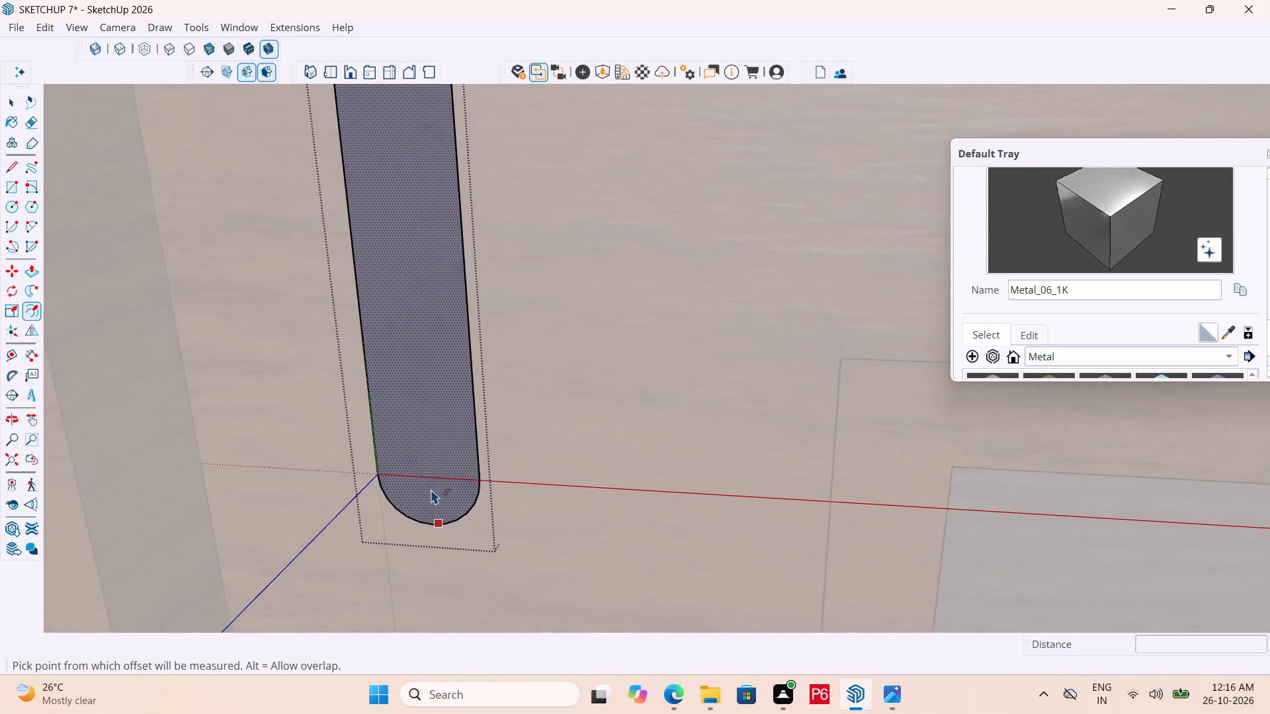
{"action": "scroll", "coordinate": [431, 489], "scroll_direction": "up", "scroll_amount": 6}
{"action": "key", "text": "space"}
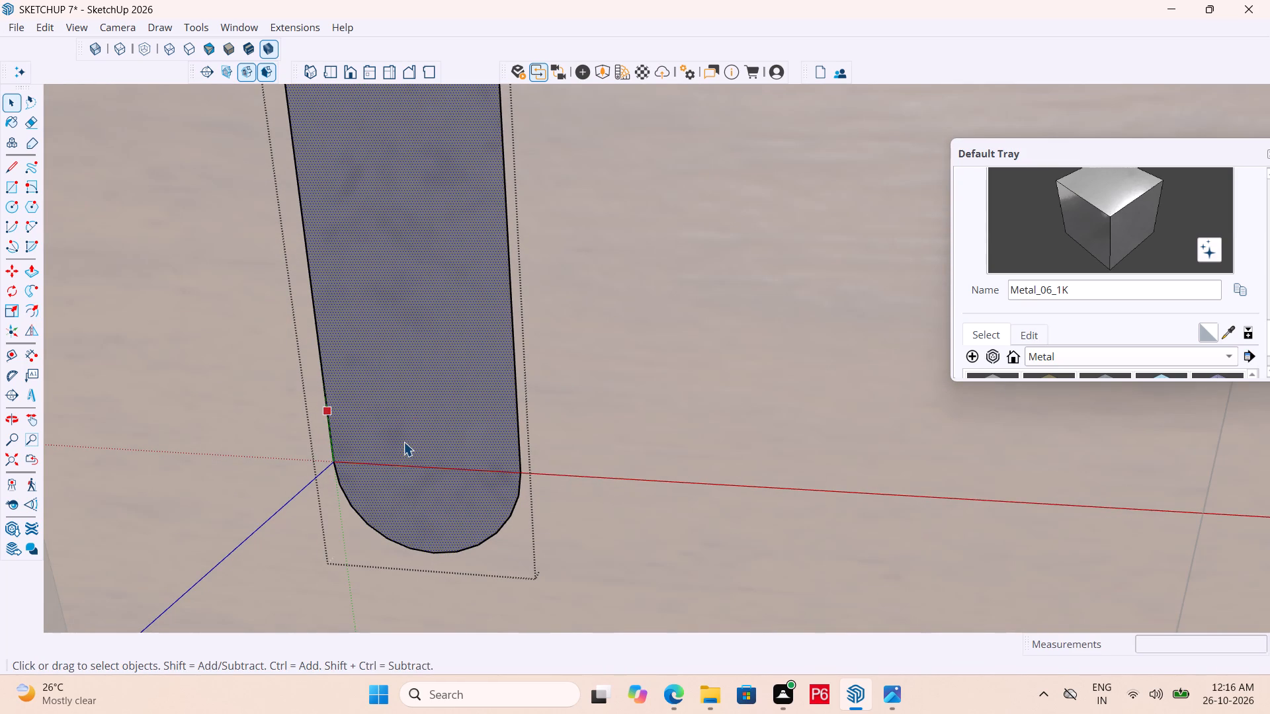
{"action": "key", "text": "r"}
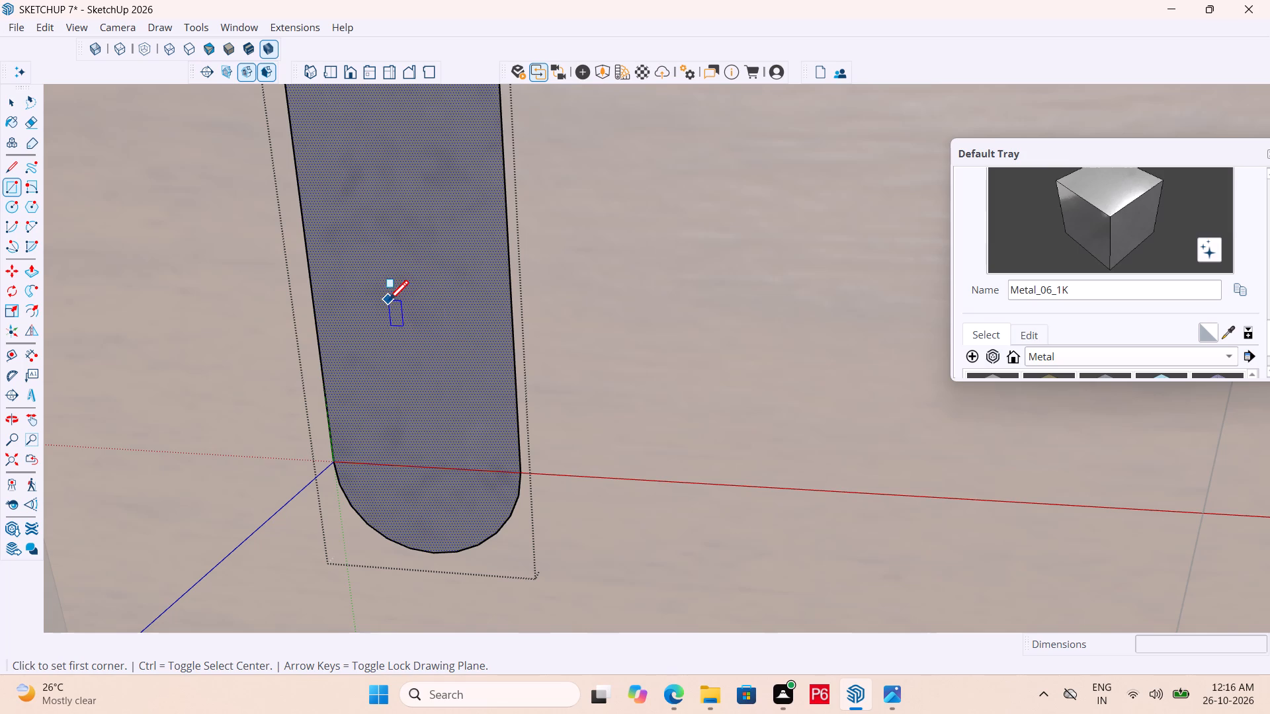
{"action": "left_click_drag", "start_coordinate": [383, 319], "coordinate": [393, 326]}
{"action": "double_click", "coordinate": [441, 461]}
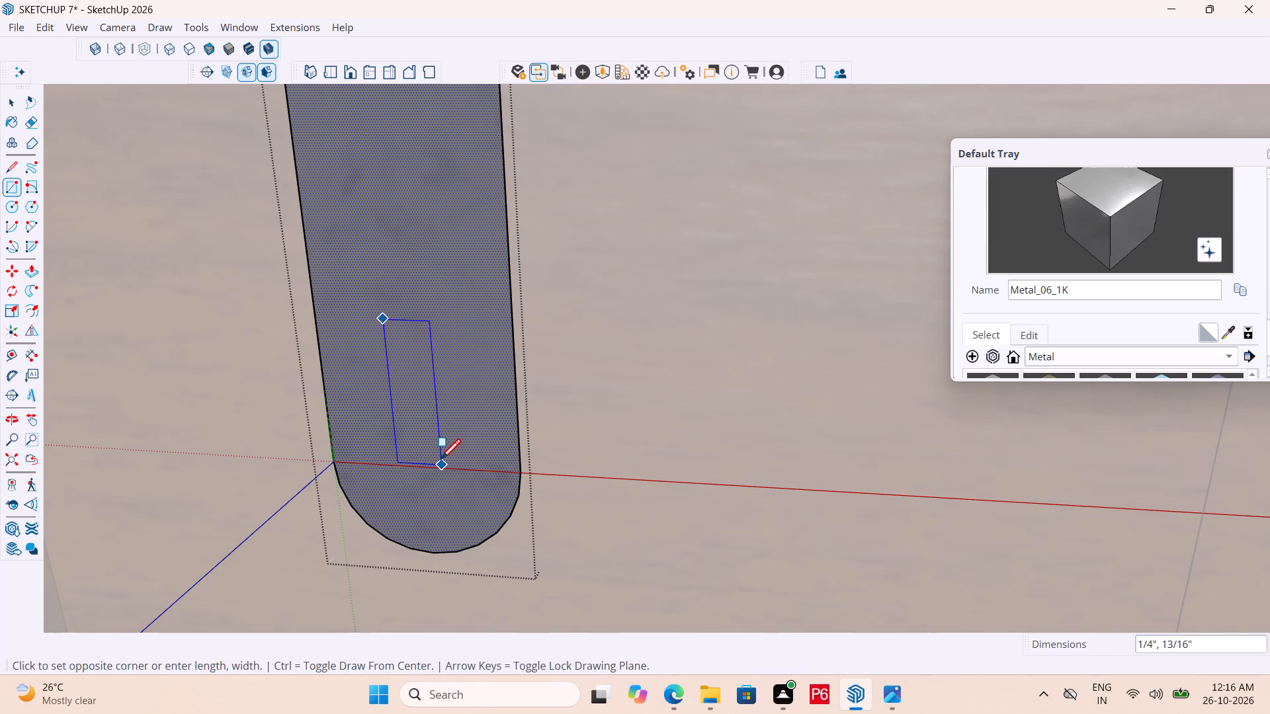
{"action": "key", "text": "space"}
{"action": "left_click", "coordinate": [407, 389]}
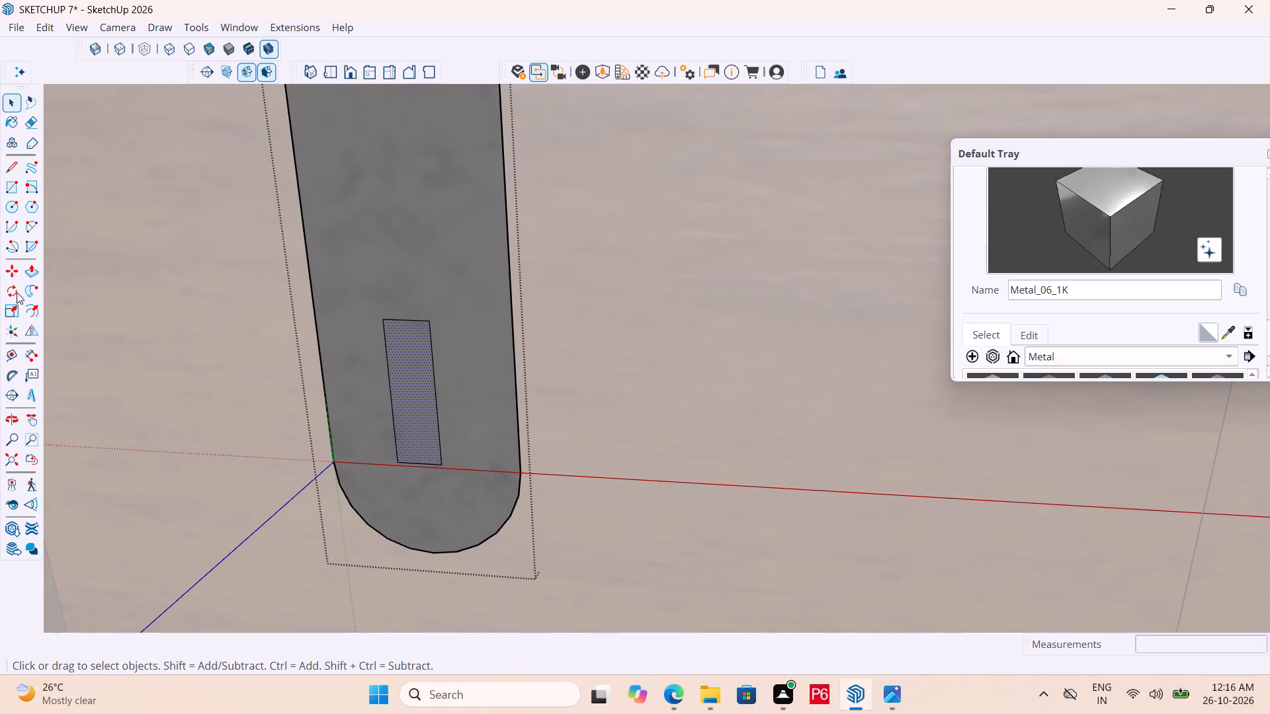
Draw 180-degree arcs of 1/8" radius outward on both short ends of the small rectangle.
{"action": "left_click", "coordinate": [10, 223]}
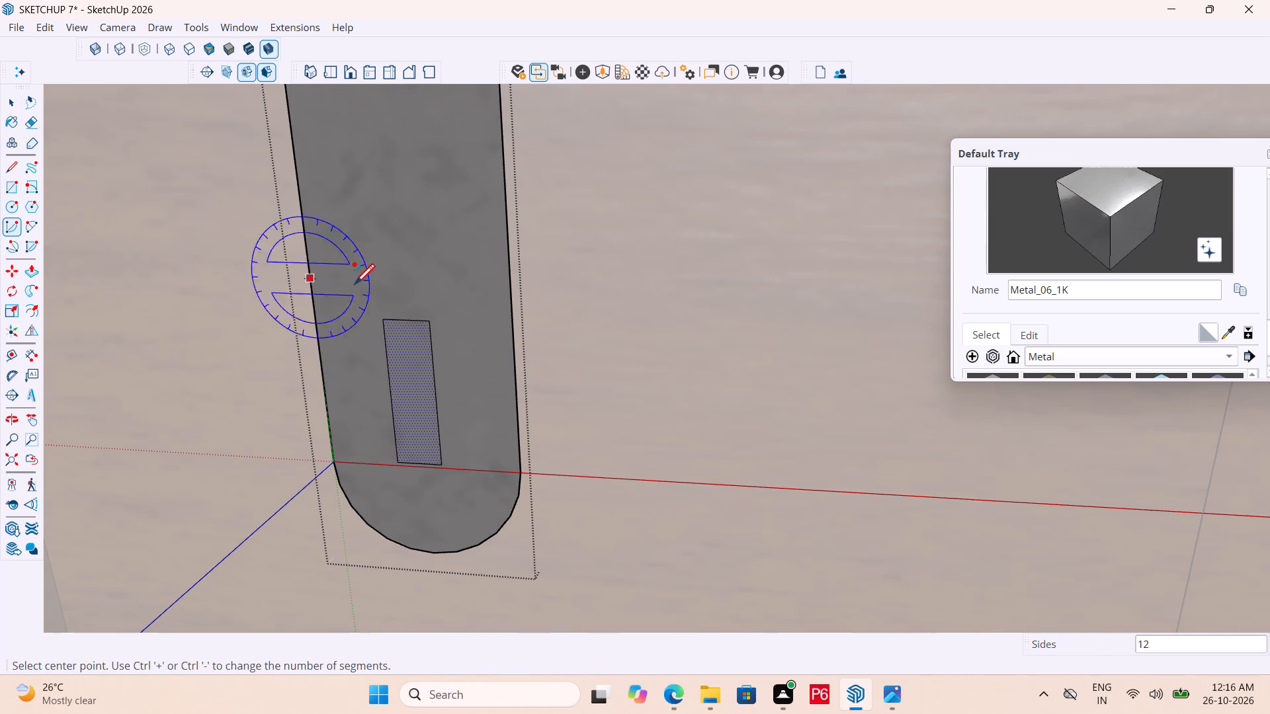
{"action": "left_click", "coordinate": [406, 319]}
{"action": "left_click_drag", "start_coordinate": [382, 324], "coordinate": [390, 320]}
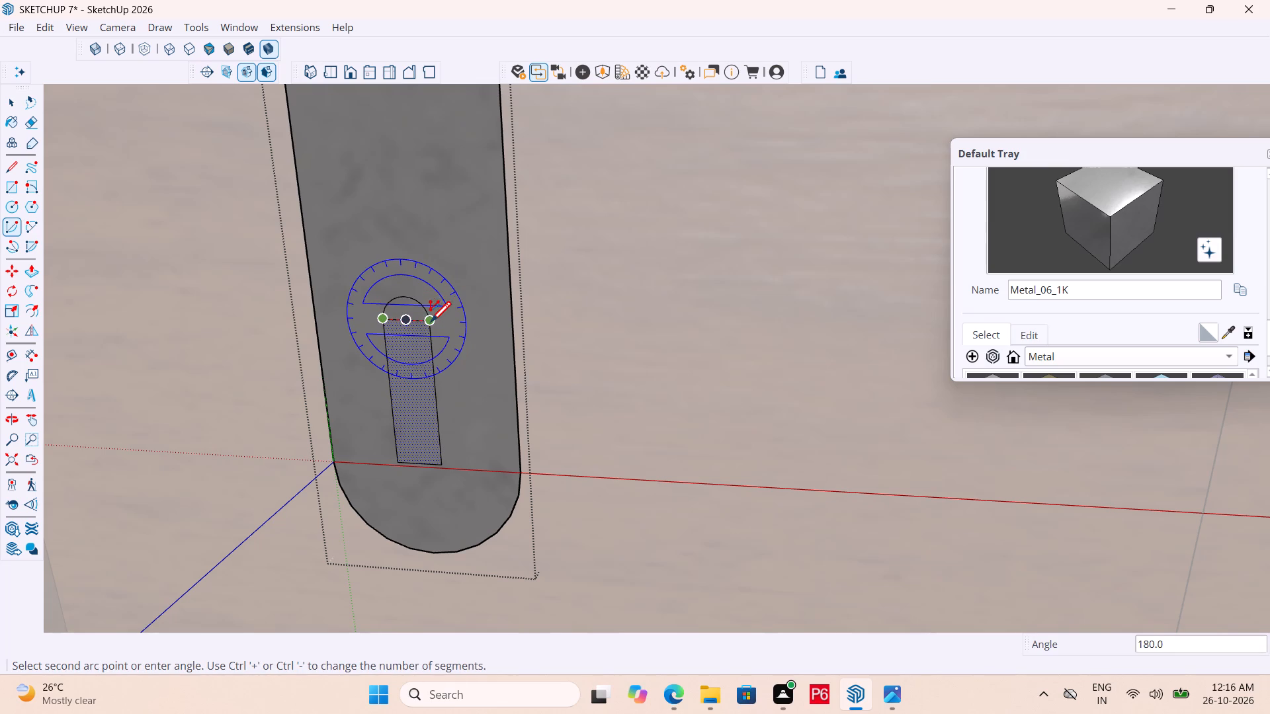
{"action": "left_click", "coordinate": [431, 324]}
{"action": "left_click", "coordinate": [422, 467]}
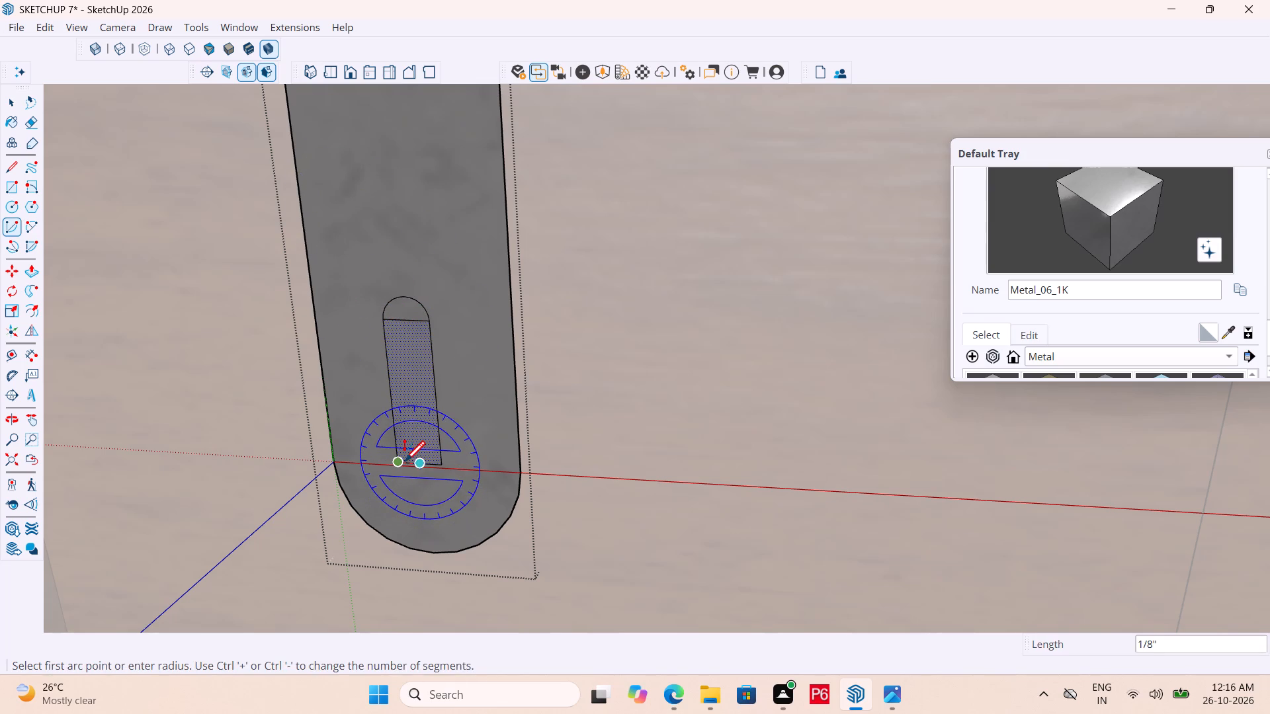
{"action": "left_click", "coordinate": [405, 463]}
{"action": "left_click", "coordinate": [446, 467]}
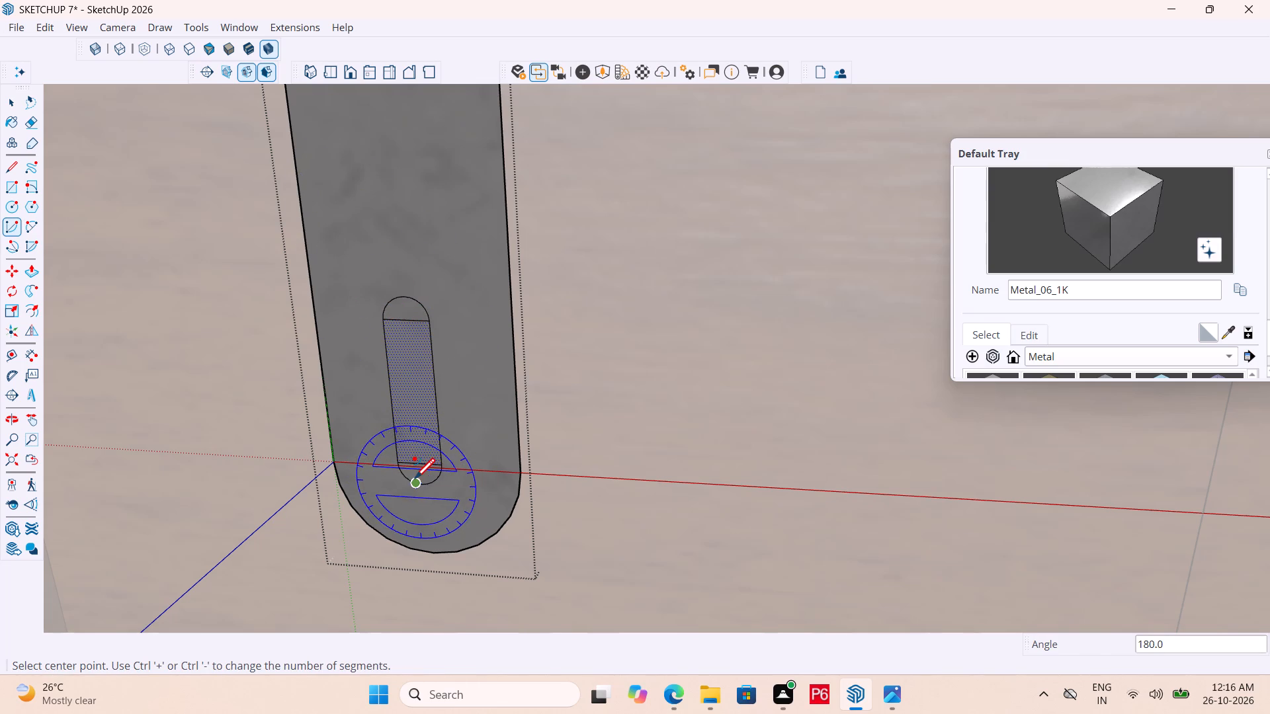
Erase the two straight lines between the rectangle and its end arcs to form one rounded slot face.
{"action": "key", "text": "e"}
{"action": "left_click_drag", "start_coordinate": [420, 463], "coordinate": [421, 438]}
{"action": "left_click_drag", "start_coordinate": [400, 315], "coordinate": [402, 327]}
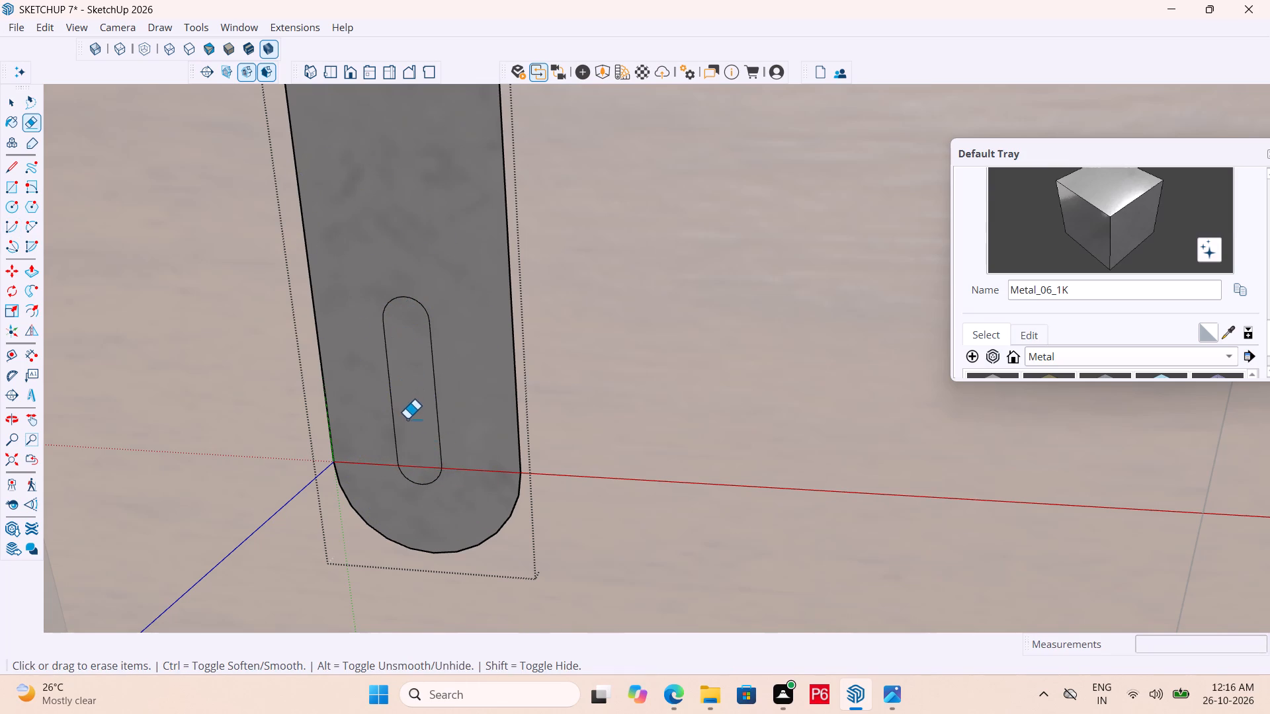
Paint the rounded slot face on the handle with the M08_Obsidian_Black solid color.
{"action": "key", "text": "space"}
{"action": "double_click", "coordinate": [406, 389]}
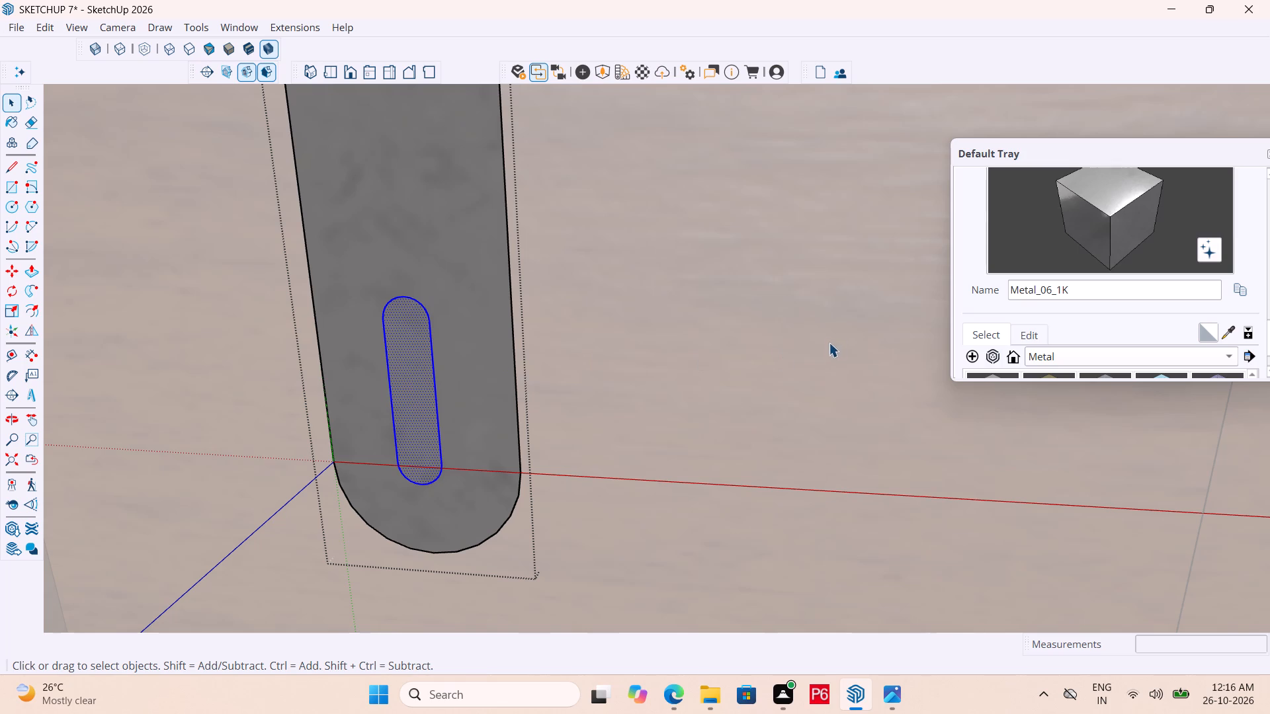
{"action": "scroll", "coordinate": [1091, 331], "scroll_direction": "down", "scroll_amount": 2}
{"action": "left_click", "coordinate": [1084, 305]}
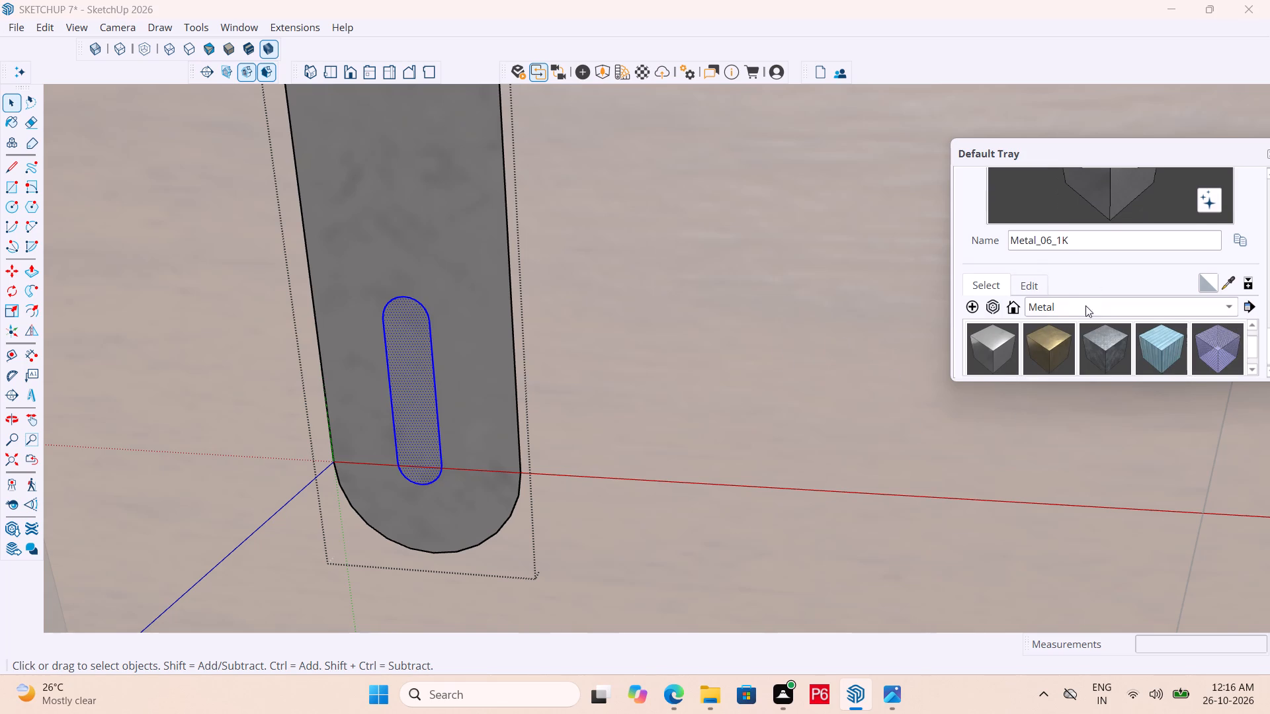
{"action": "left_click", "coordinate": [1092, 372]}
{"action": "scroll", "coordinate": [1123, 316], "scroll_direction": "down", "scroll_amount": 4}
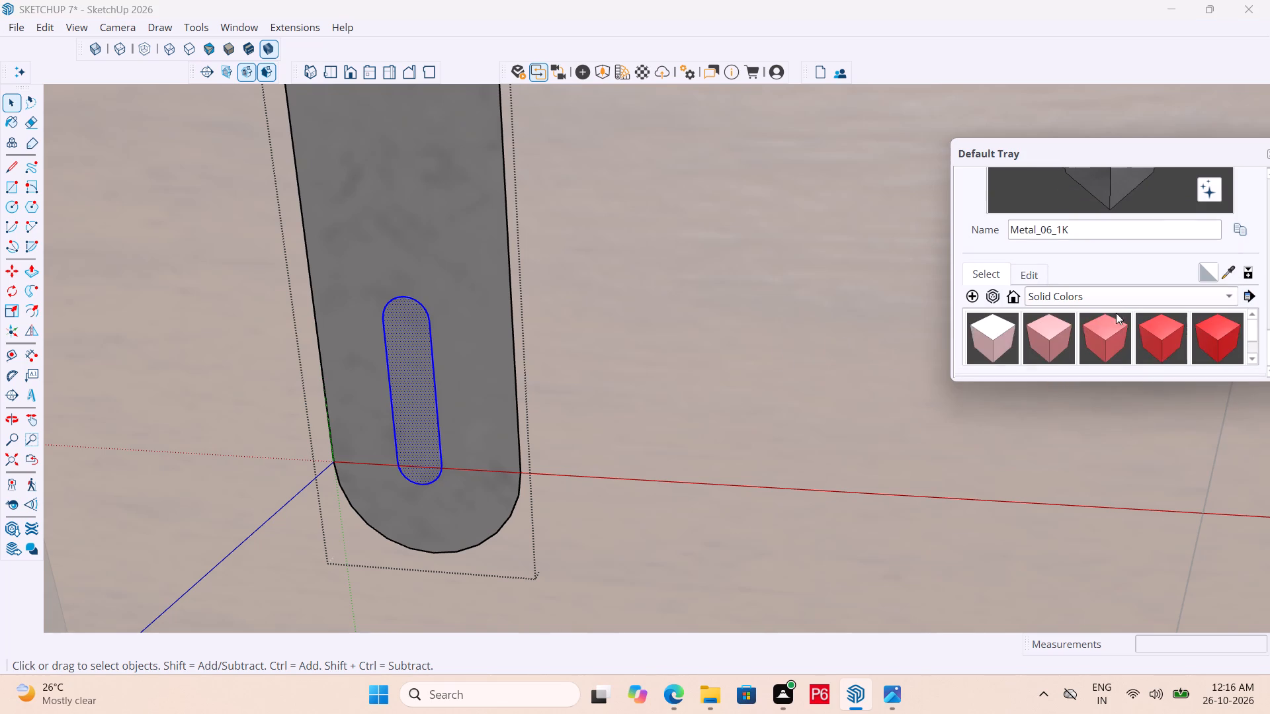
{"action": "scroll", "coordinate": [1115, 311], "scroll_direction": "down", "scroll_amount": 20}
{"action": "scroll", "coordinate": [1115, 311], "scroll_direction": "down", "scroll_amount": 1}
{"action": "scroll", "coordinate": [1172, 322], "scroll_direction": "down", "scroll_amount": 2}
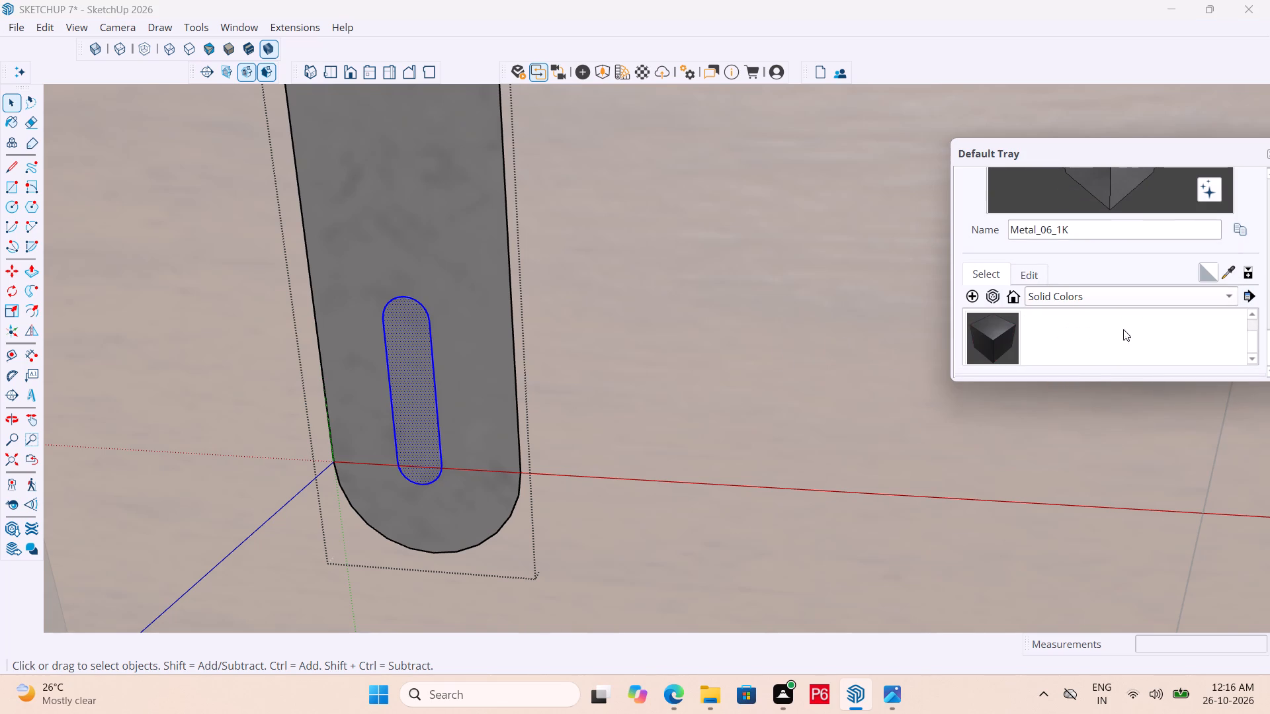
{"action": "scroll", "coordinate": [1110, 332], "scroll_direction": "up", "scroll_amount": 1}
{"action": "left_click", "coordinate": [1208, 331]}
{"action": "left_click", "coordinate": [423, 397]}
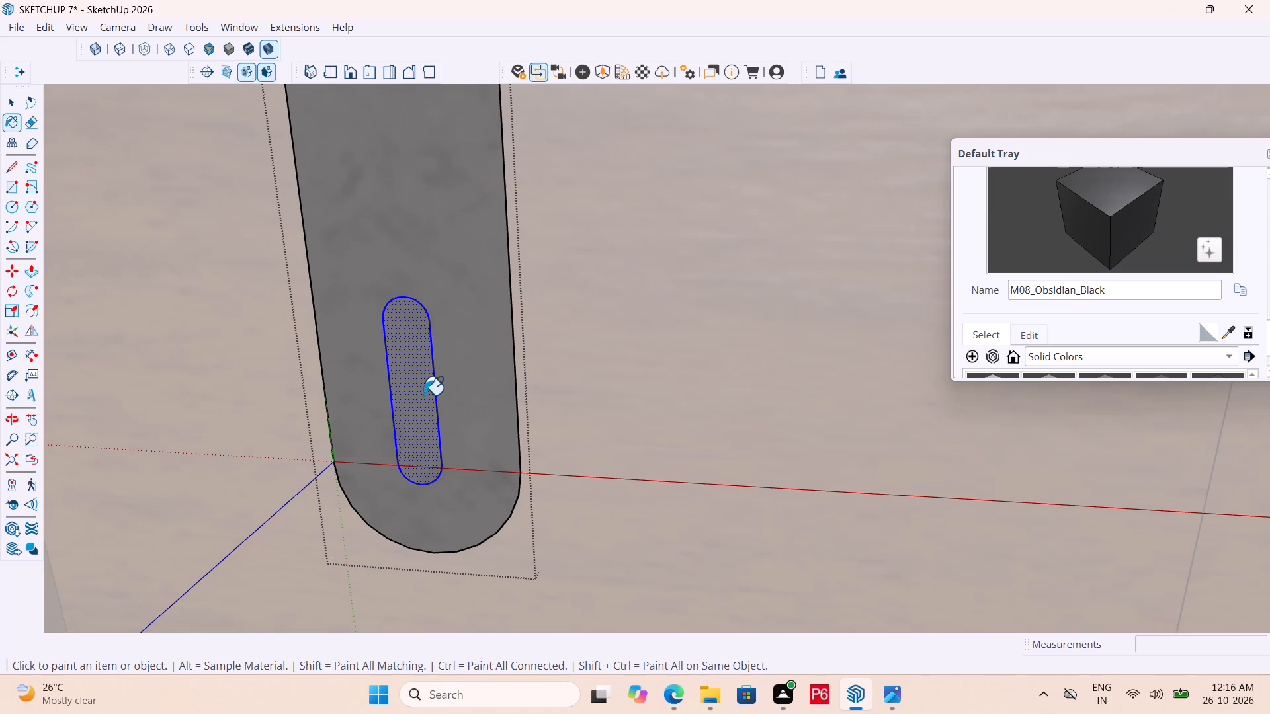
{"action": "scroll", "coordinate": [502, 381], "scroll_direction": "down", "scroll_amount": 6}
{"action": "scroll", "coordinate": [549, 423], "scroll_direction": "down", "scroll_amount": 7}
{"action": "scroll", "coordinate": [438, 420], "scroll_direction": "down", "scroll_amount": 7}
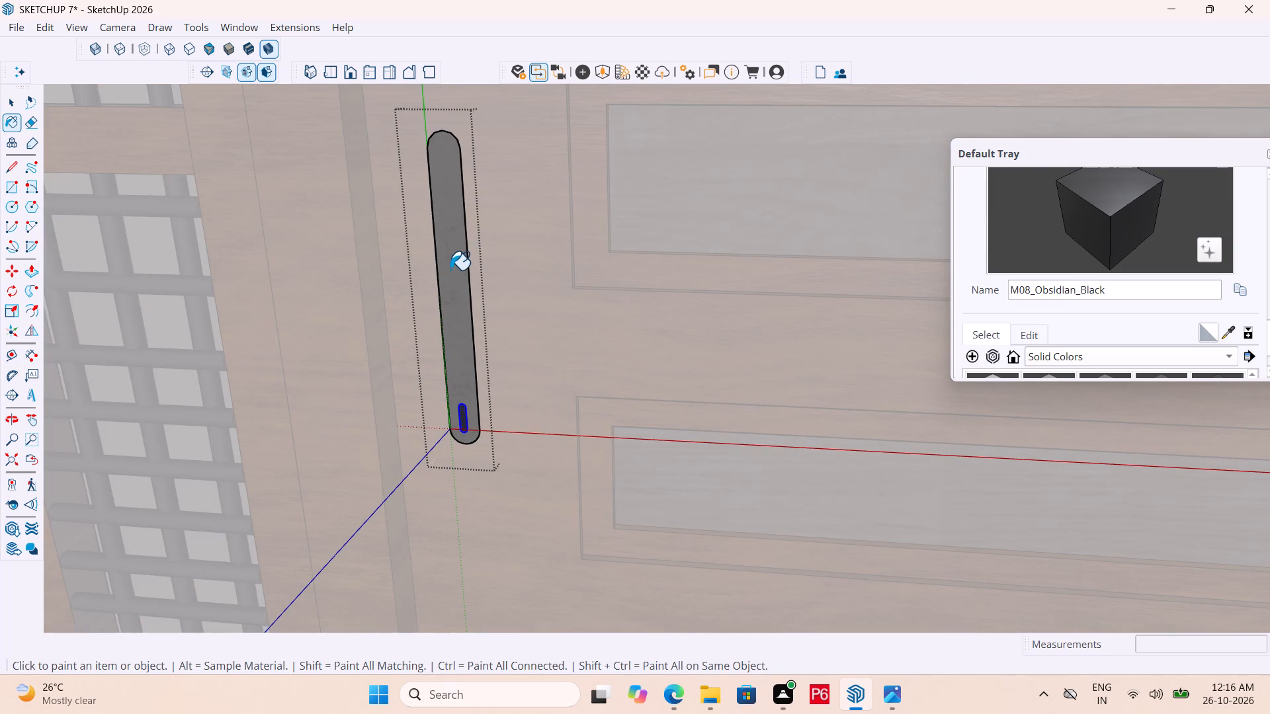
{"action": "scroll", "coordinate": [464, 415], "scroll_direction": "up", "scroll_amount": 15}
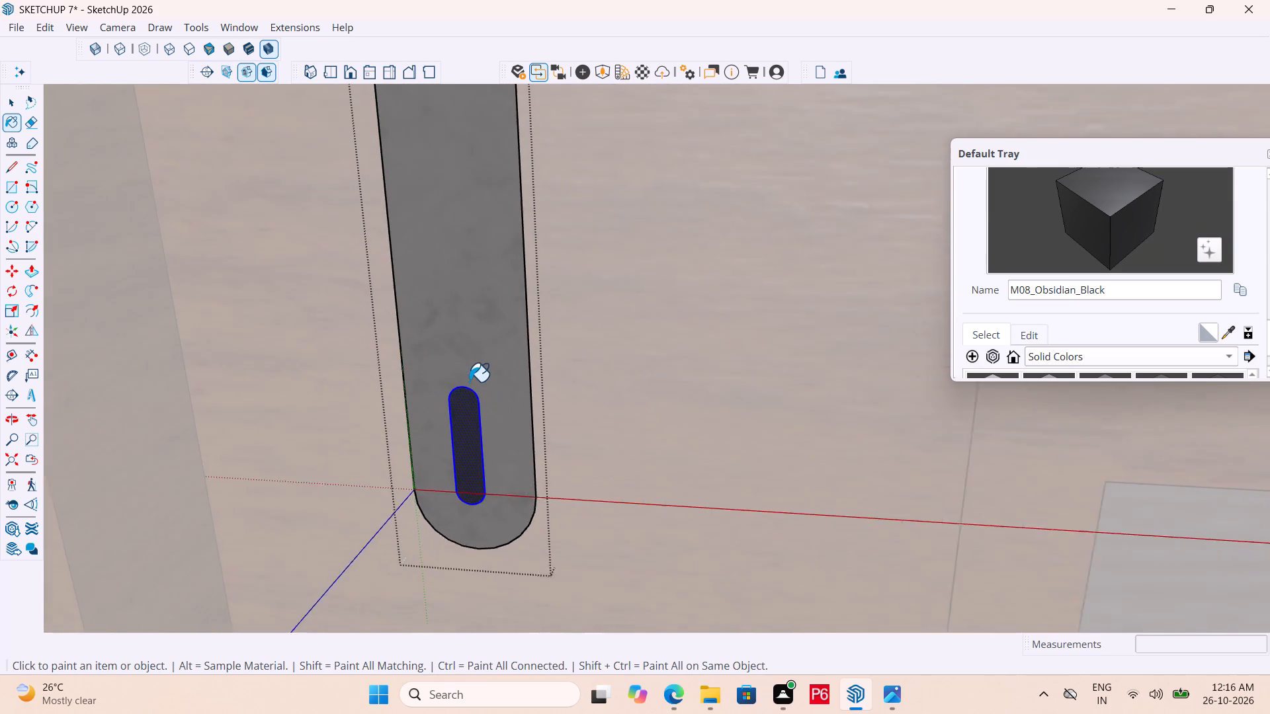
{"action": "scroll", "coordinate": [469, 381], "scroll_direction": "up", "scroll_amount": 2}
Undo the black paint, the erased slot lines and both end arcs, back to the plain narrow rectangle.
{"action": "key", "text": "space"}
{"action": "key", "text": "ctrl+z"}
{"action": "key", "text": "ctrl+z"}
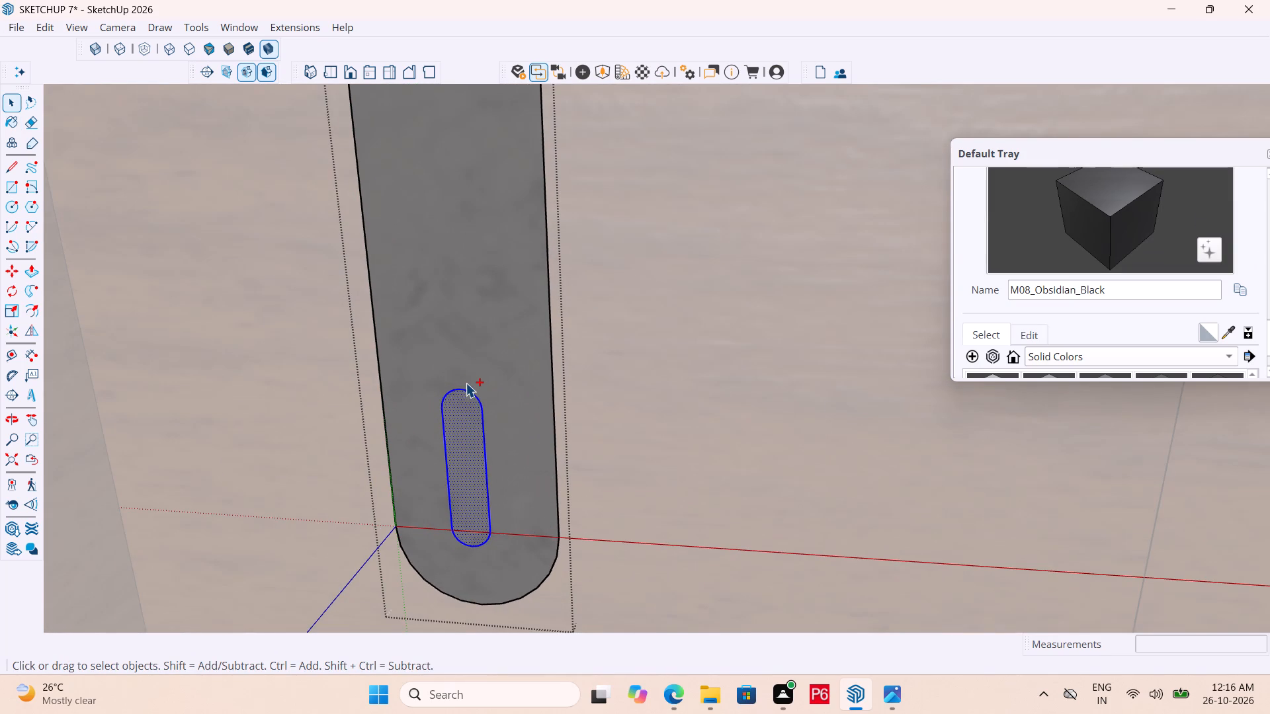
{"action": "key", "text": "ctrl+z"}
{"action": "key", "text": "ctrl+z"}
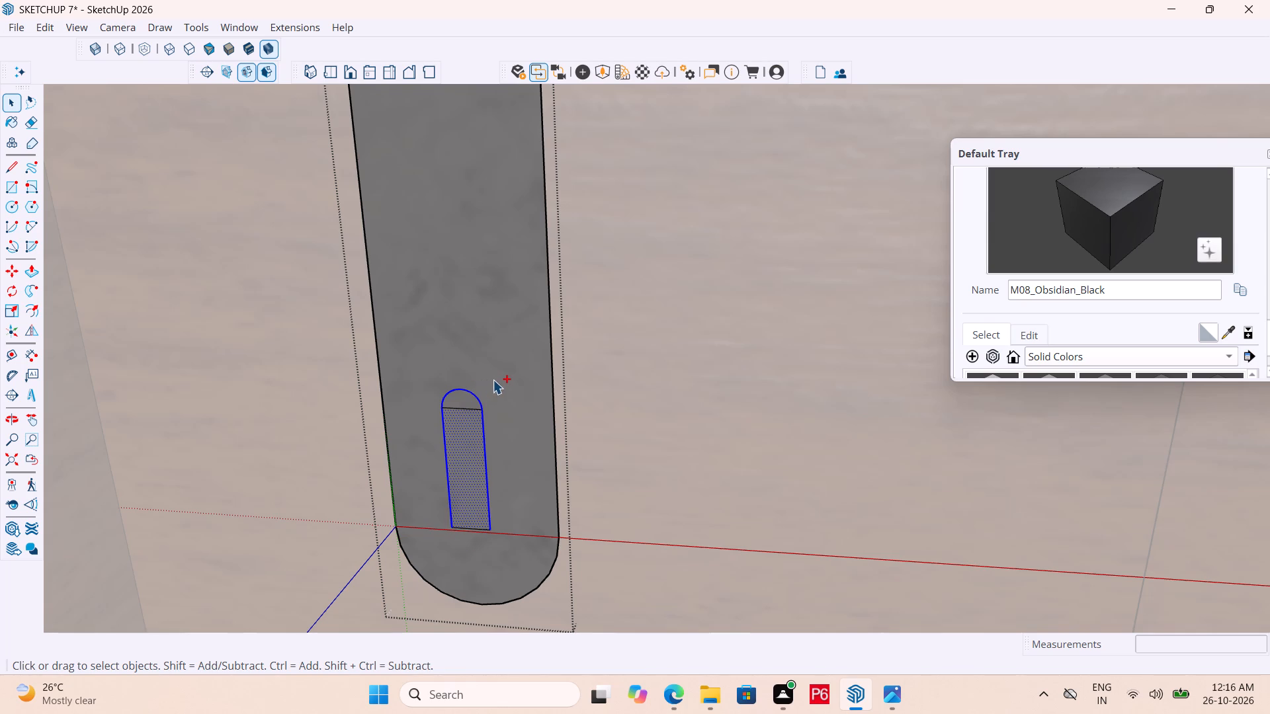
{"action": "key", "text": "ctrl+z"}
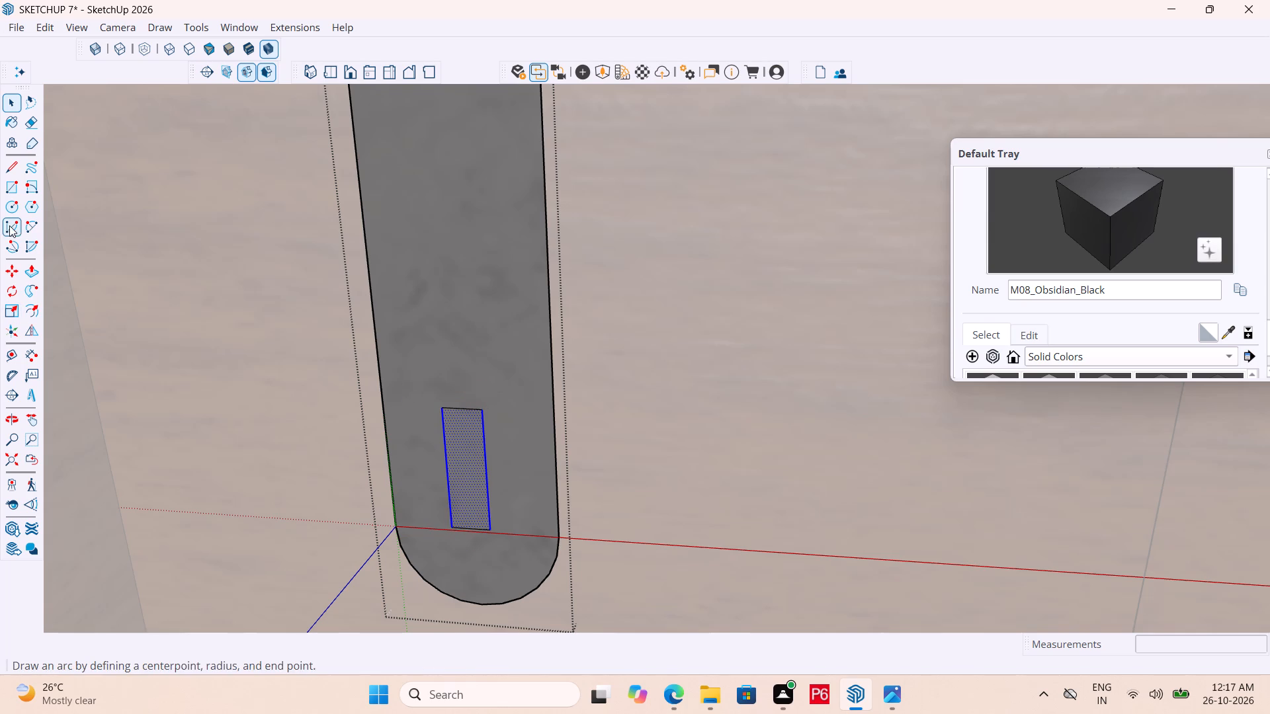
Draw a circle of about 5/16" radius above the narrow rectangle, touching the midpoint of its upper short edge, and save the model.
{"action": "left_click", "coordinate": [13, 201]}
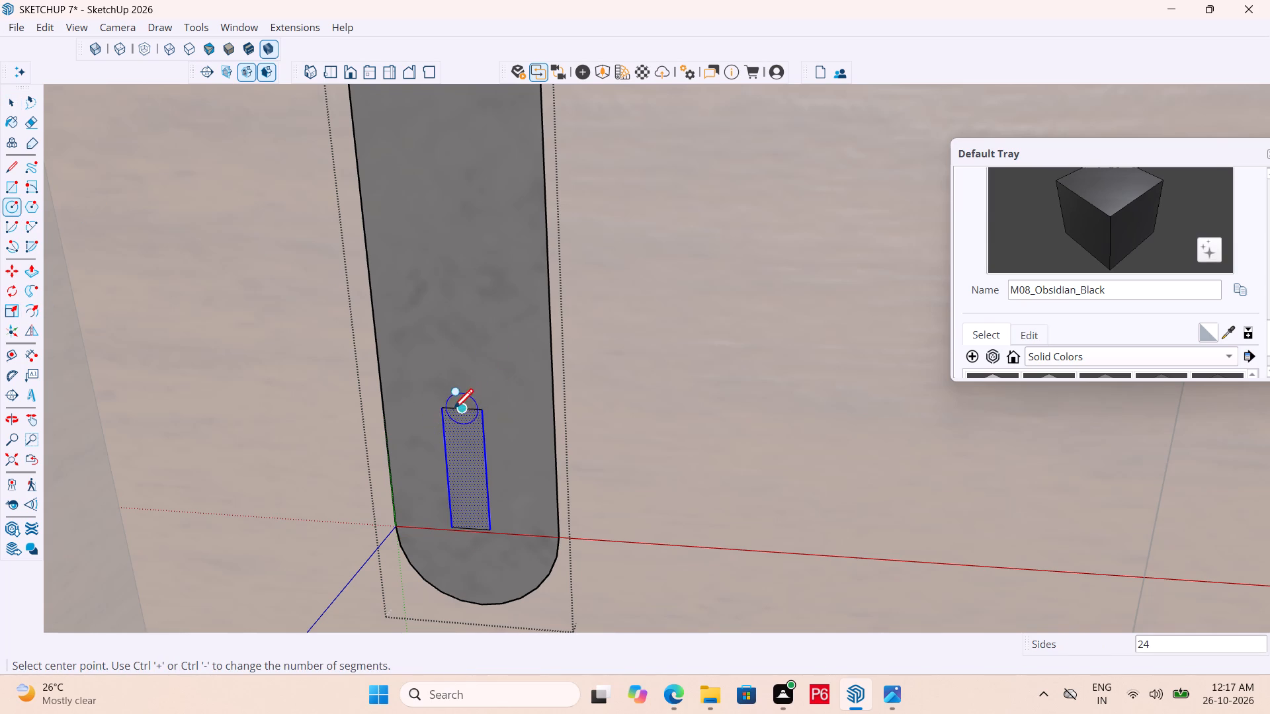
{"action": "left_click", "coordinate": [462, 411]}
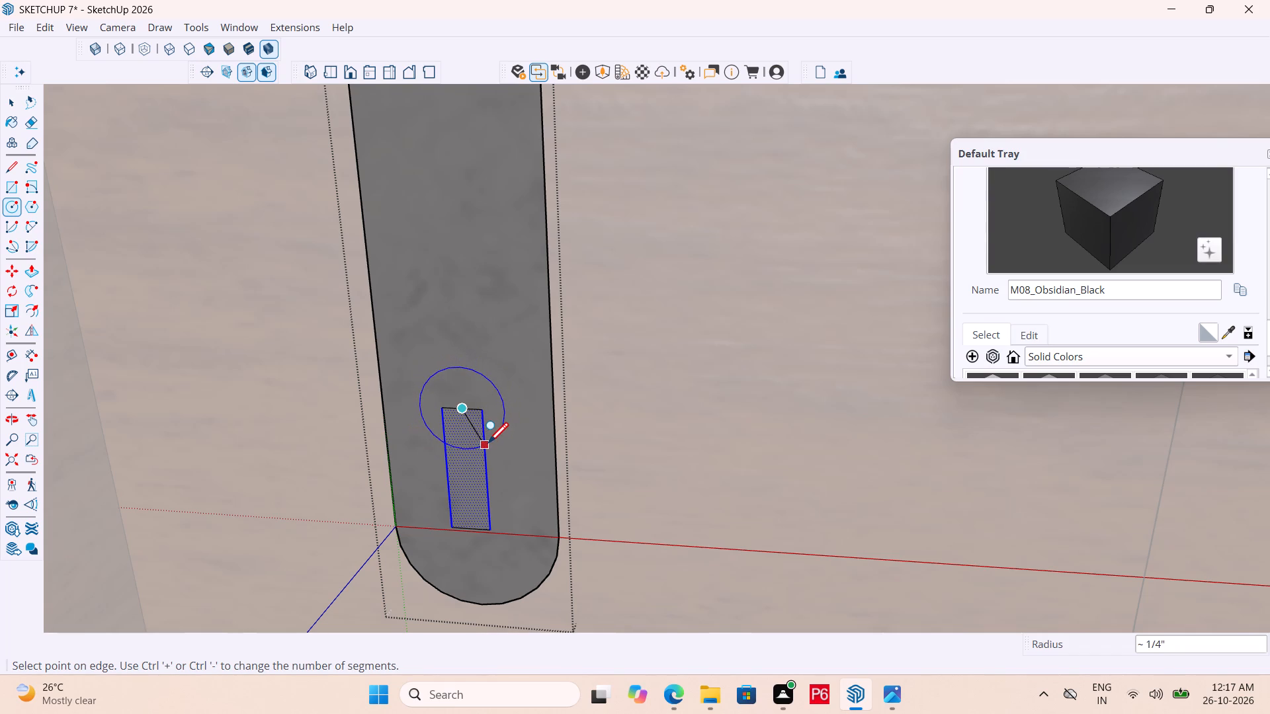
{"action": "key", "text": "Escape"}
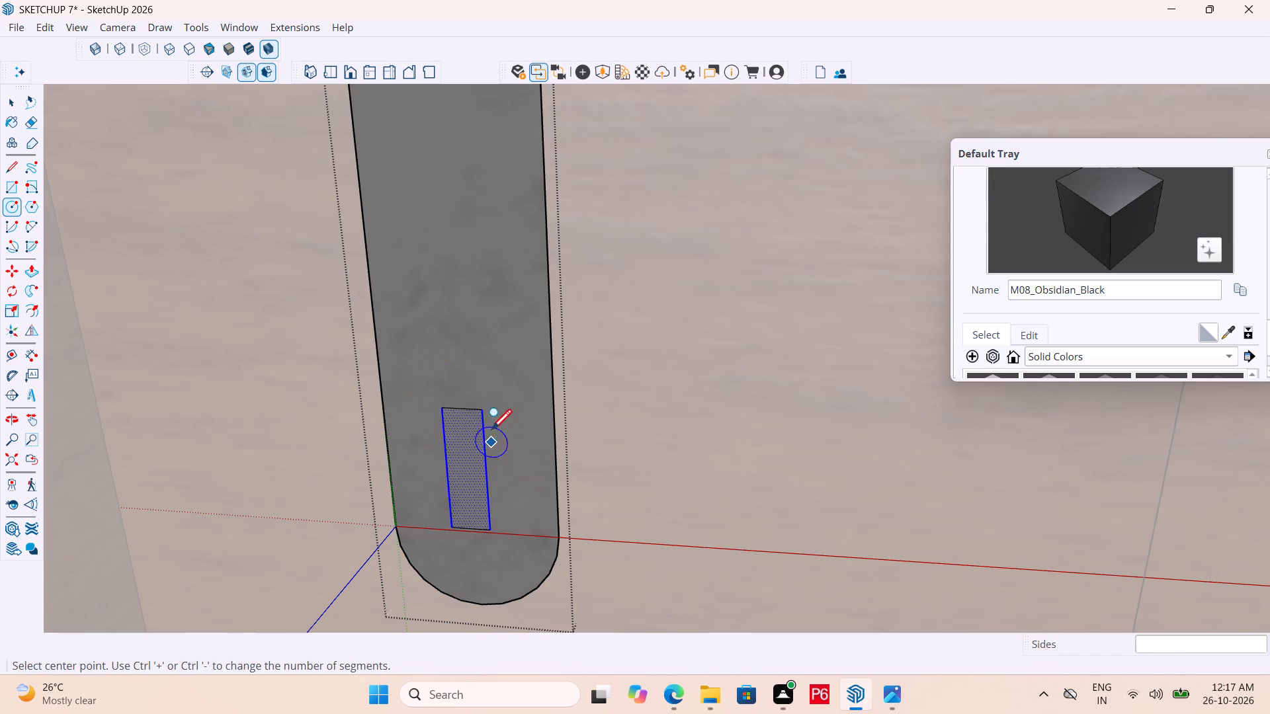
{"action": "double_click", "coordinate": [456, 357]}
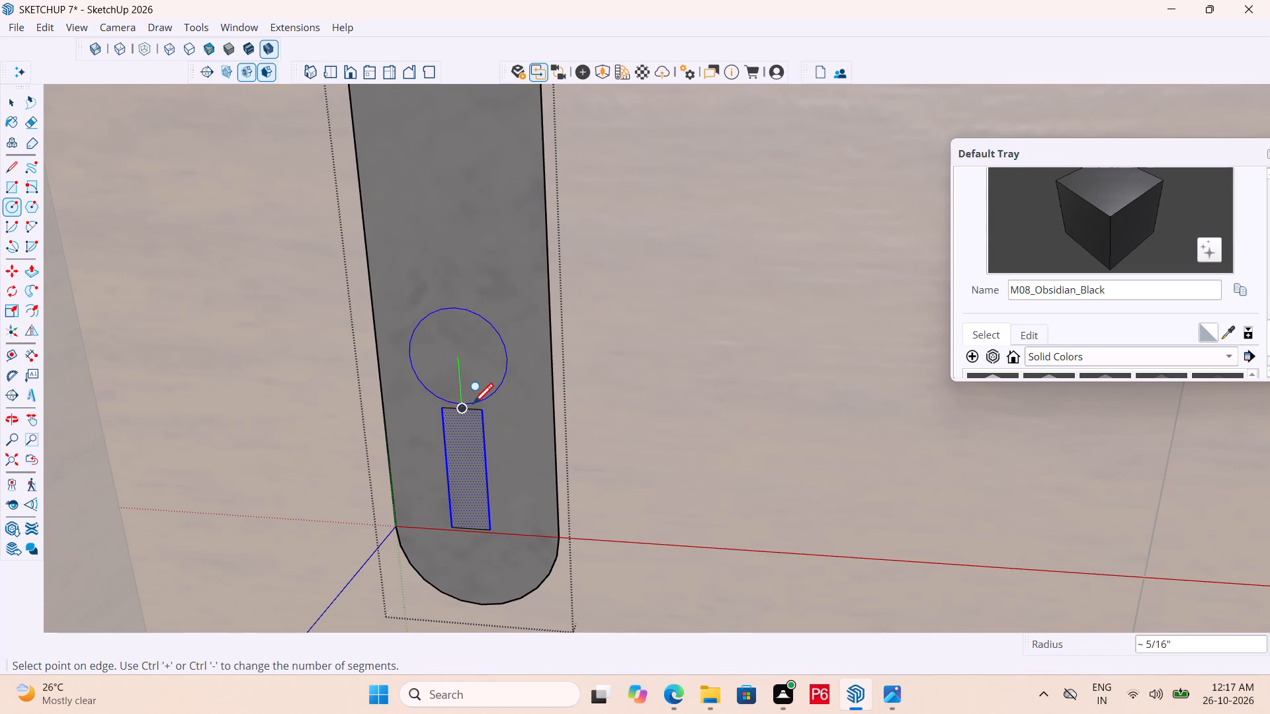
{"action": "left_click", "coordinate": [459, 412]}
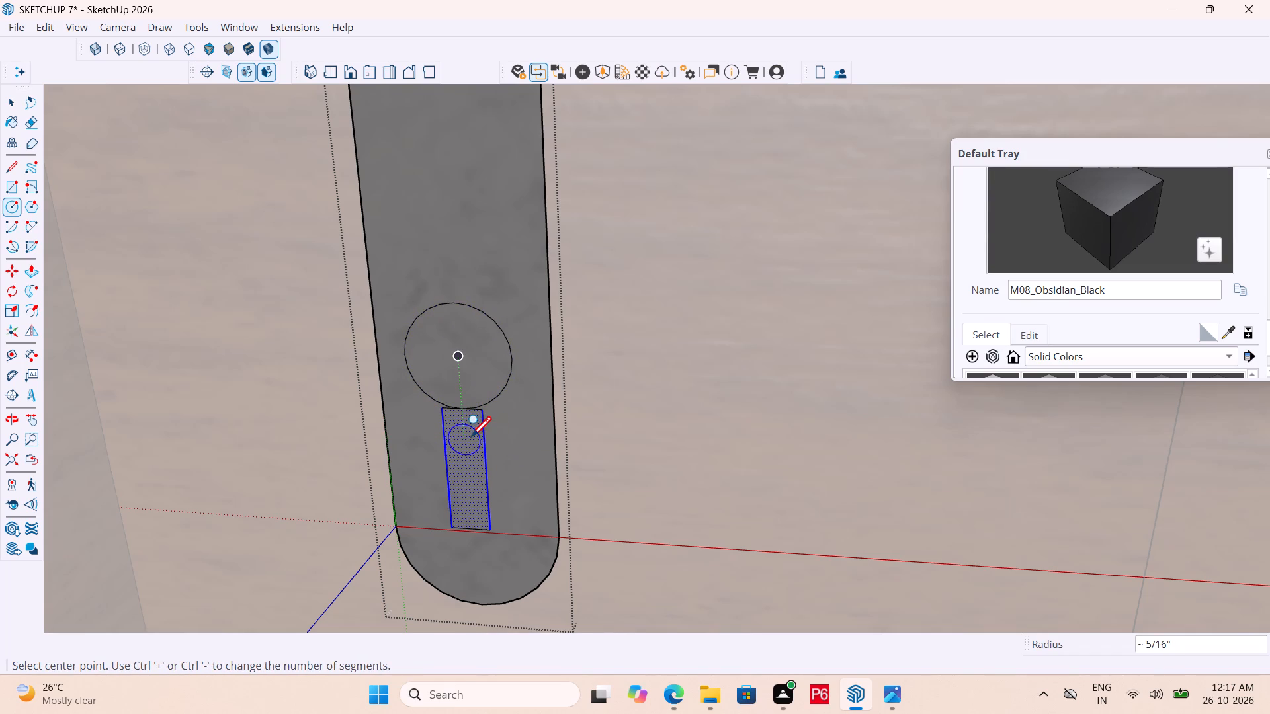
{"action": "key", "text": "ctrl+s"}
{"action": "key", "text": "ctrl+s"}
Draw two short lines extending the rectangle's upper corners up to the circle.
{"action": "scroll", "coordinate": [455, 412], "scroll_direction": "up", "scroll_amount": 14}
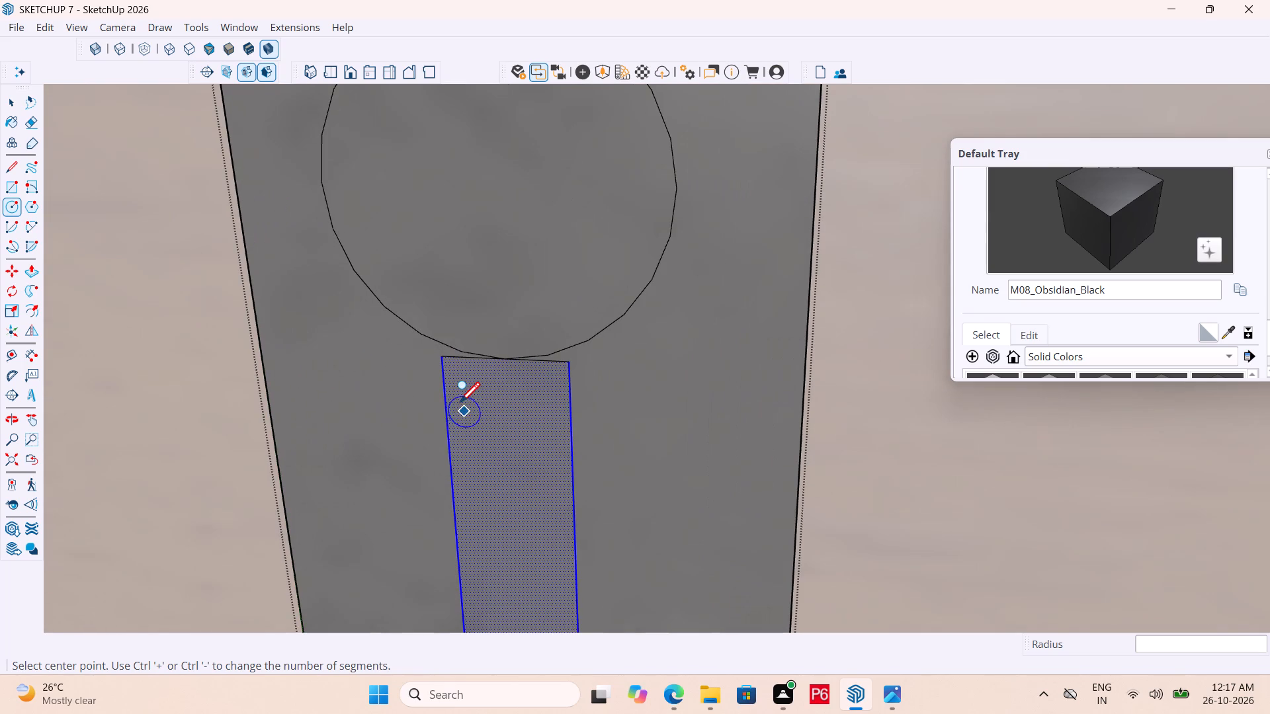
{"action": "key", "text": "l"}
{"action": "left_click_drag", "start_coordinate": [440, 359], "coordinate": [440, 351]}
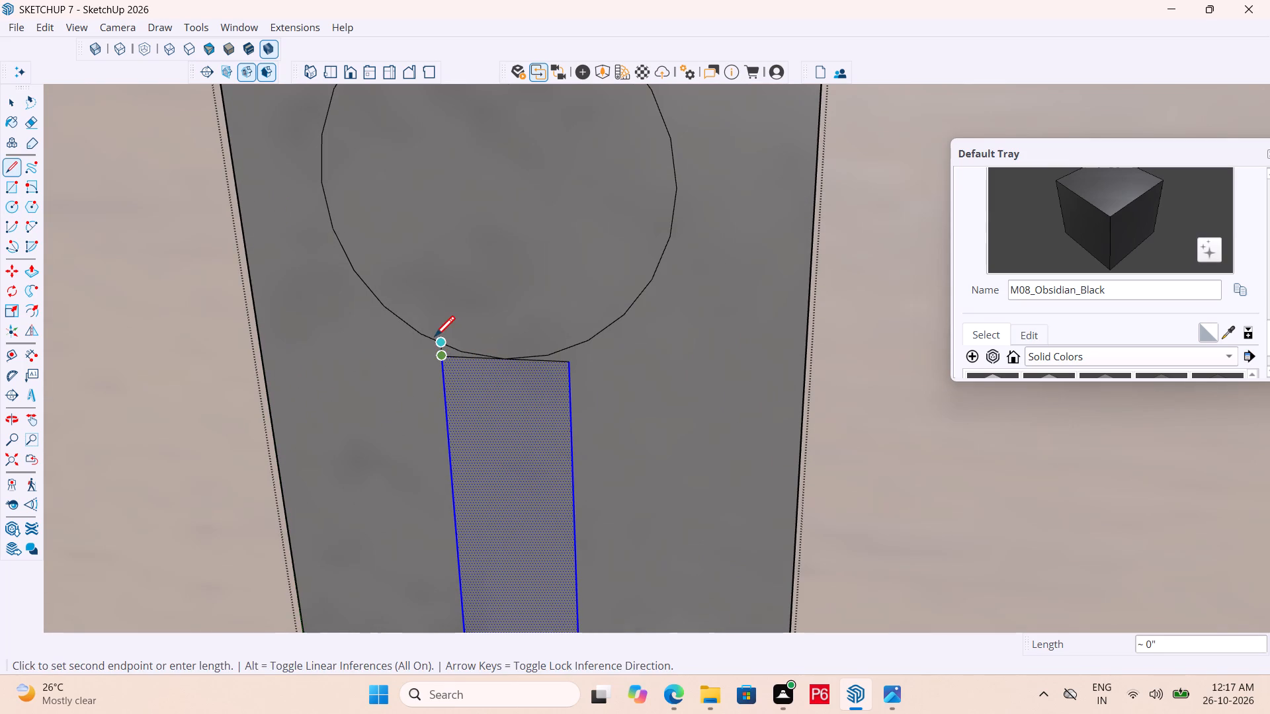
{"action": "left_click", "coordinate": [435, 338]}
{"action": "left_click", "coordinate": [568, 366]}
{"action": "double_click", "coordinate": [566, 351]}
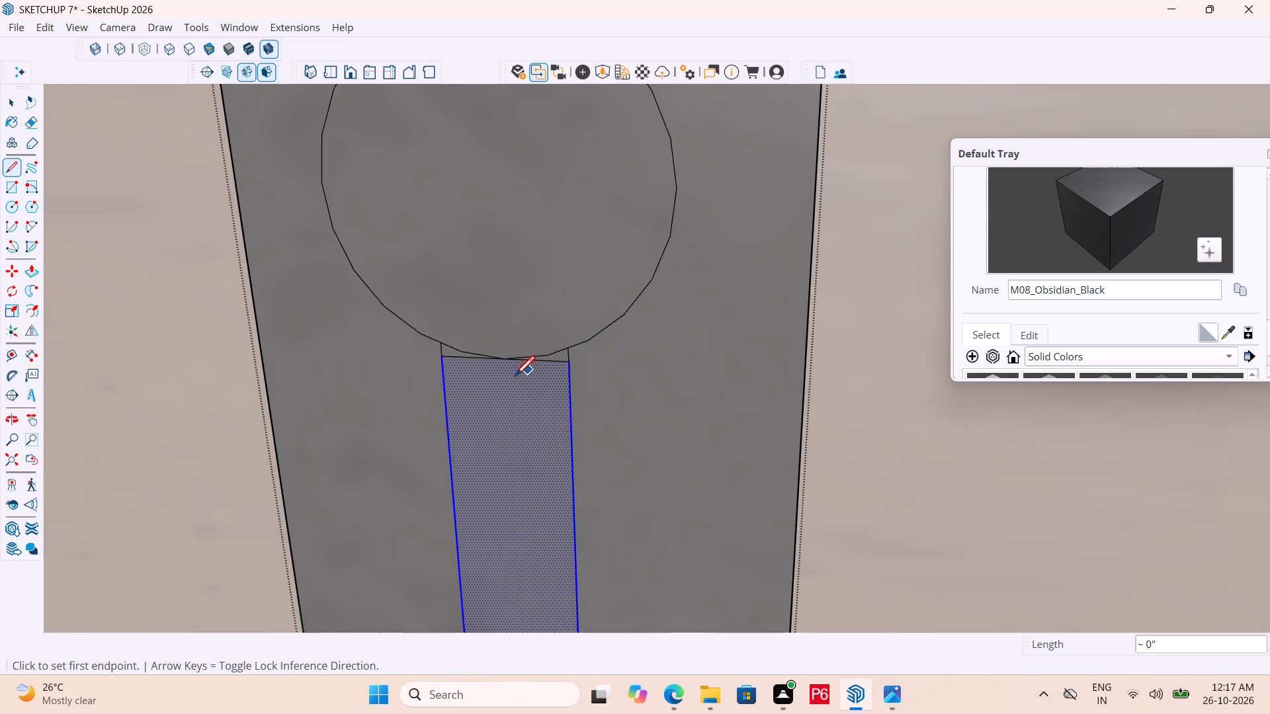
Erase the rectangle's upper edge and the circle segments between the two short lines to form one keyhole outline.
{"action": "key", "text": "space"}
{"action": "middle_click_drag", "start_coordinate": [523, 367], "coordinate": [540, 365]}
{"action": "key", "text": "e"}
{"action": "double_click", "coordinate": [453, 354]}
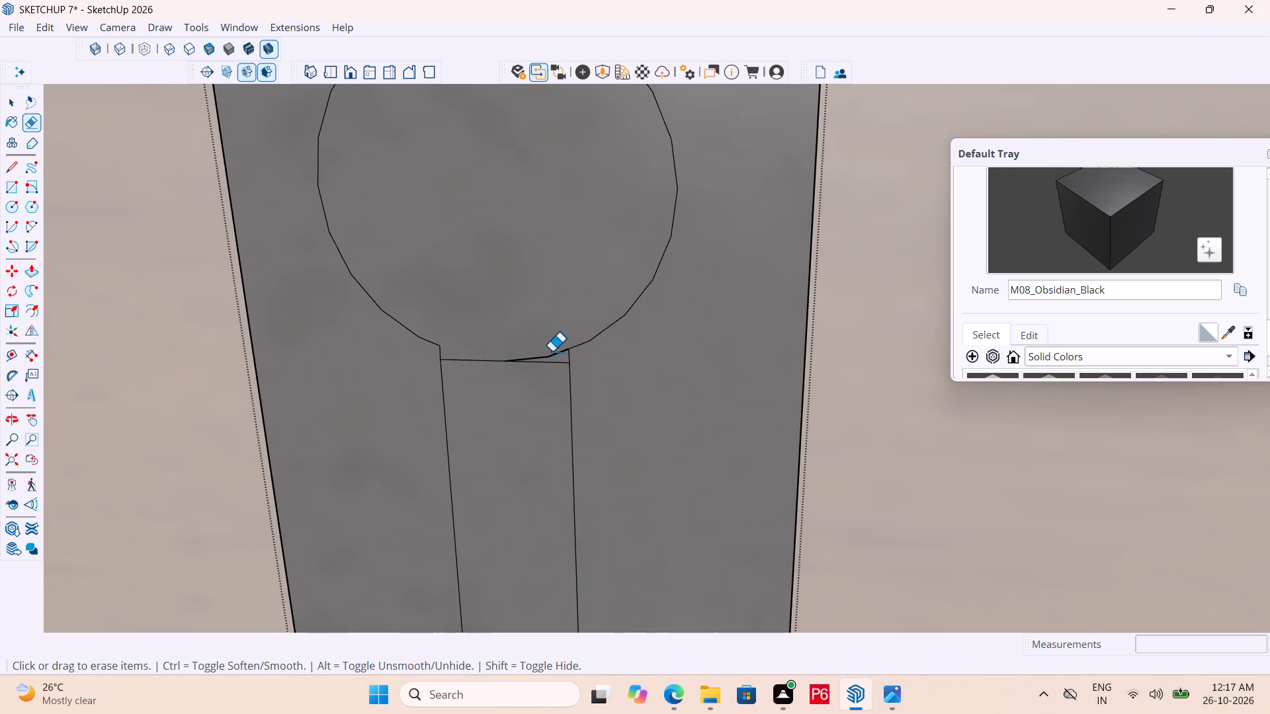
{"action": "left_click", "coordinate": [544, 356]}
{"action": "left_click_drag", "start_coordinate": [528, 361], "coordinate": [521, 361]}
{"action": "scroll", "coordinate": [423, 330], "scroll_direction": "down", "scroll_amount": 5}
{"action": "scroll", "coordinate": [491, 352], "scroll_direction": "down", "scroll_amount": 6}
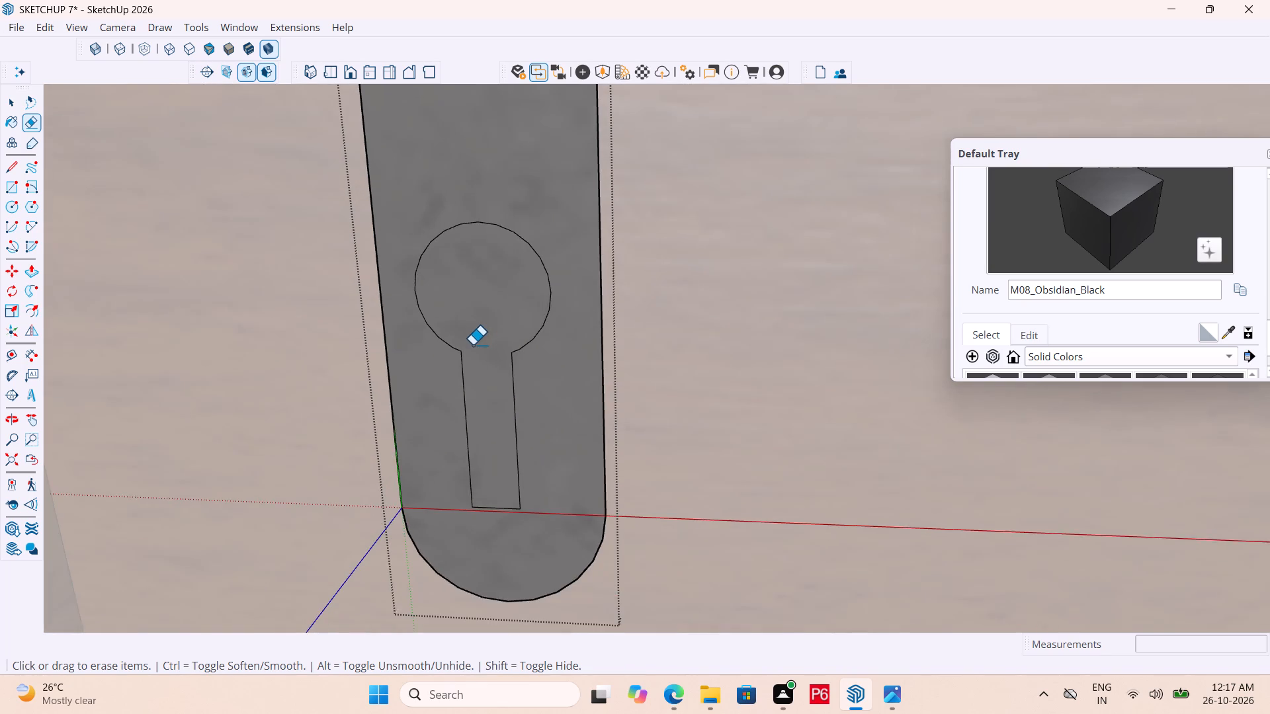
Paint the keyhole face with the M09_Shadow_Night solid color and save the model.
{"action": "scroll", "coordinate": [472, 345], "scroll_direction": "down", "scroll_amount": 2}
{"action": "scroll", "coordinate": [468, 290], "scroll_direction": "up", "scroll_amount": 2}
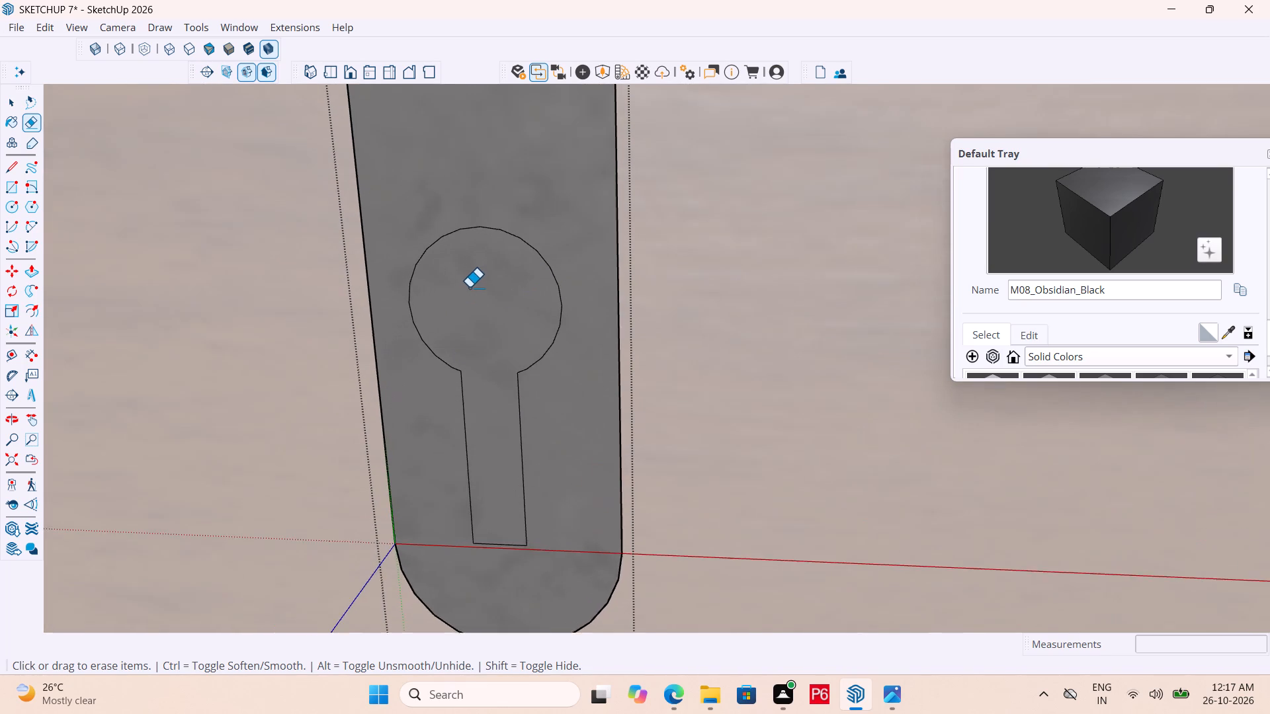
{"action": "scroll", "coordinate": [469, 288], "scroll_direction": "up", "scroll_amount": 2}
{"action": "key", "text": "space"}
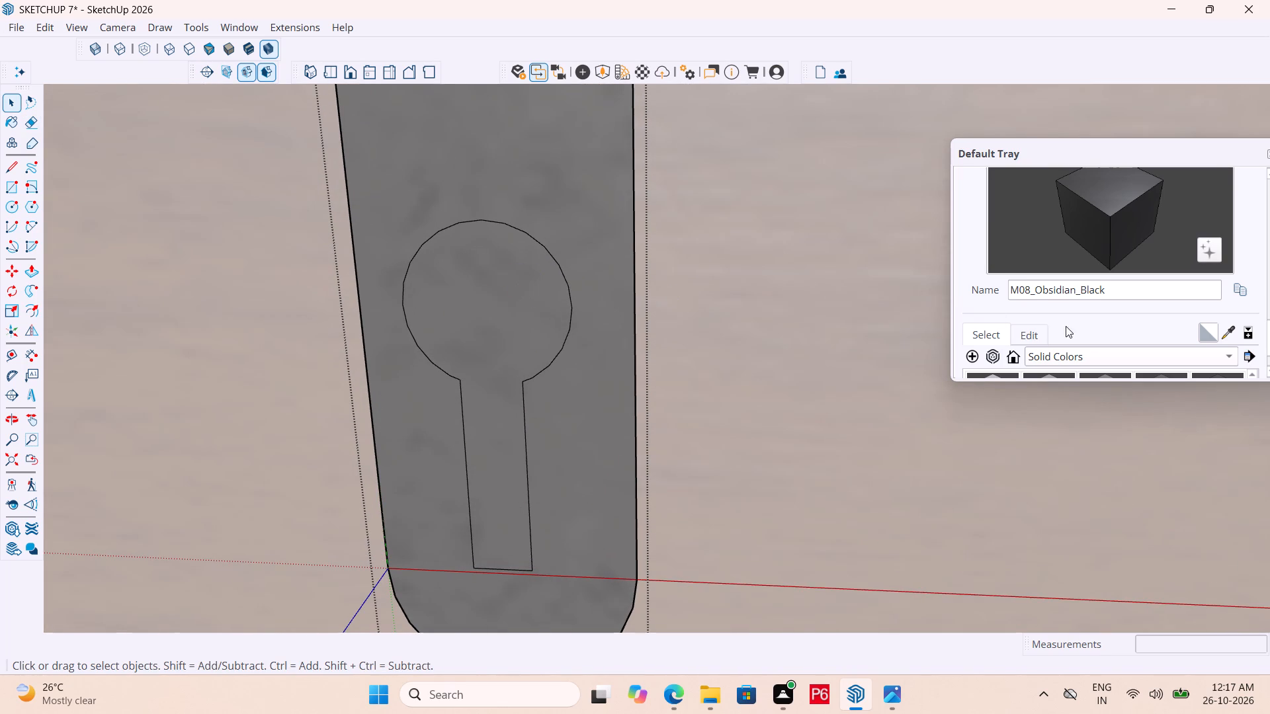
{"action": "scroll", "coordinate": [1056, 327], "scroll_direction": "down", "scroll_amount": 2}
{"action": "left_click", "coordinate": [992, 349]}
{"action": "left_click", "coordinate": [548, 325]}
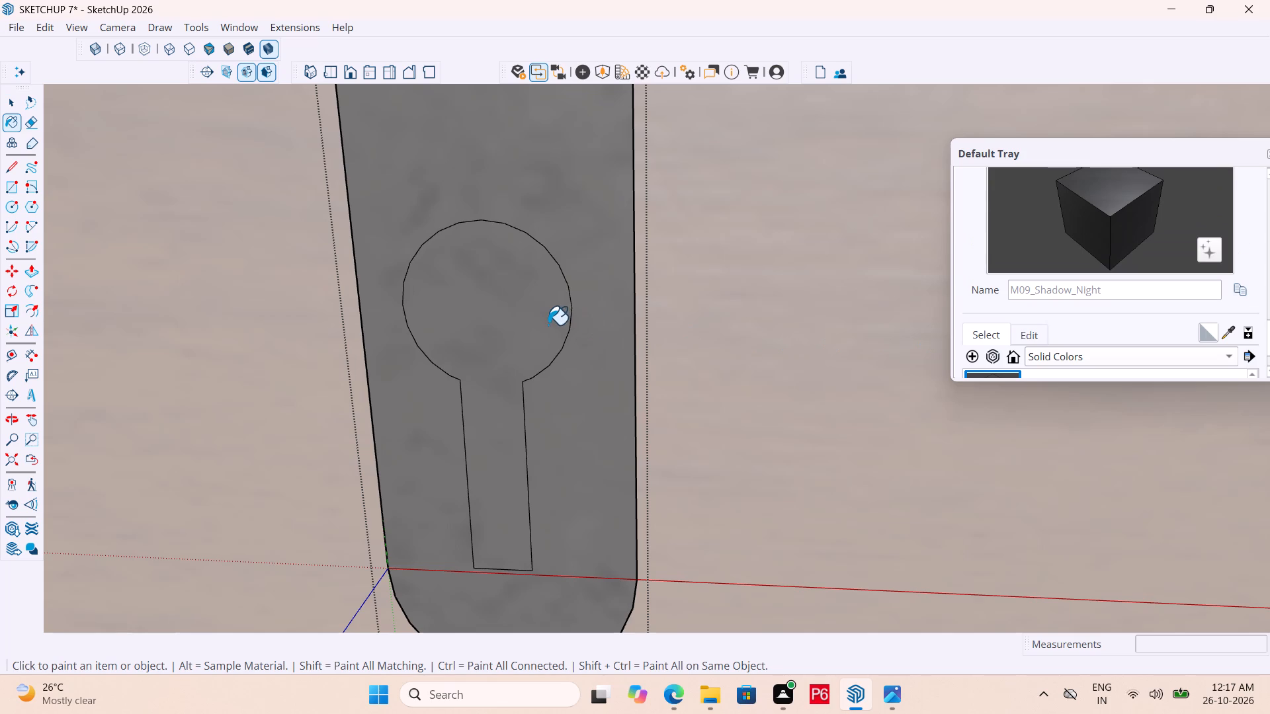
{"action": "scroll", "coordinate": [518, 335], "scroll_direction": "down", "scroll_amount": 19}
{"action": "scroll", "coordinate": [605, 360], "scroll_direction": "down", "scroll_amount": 6}
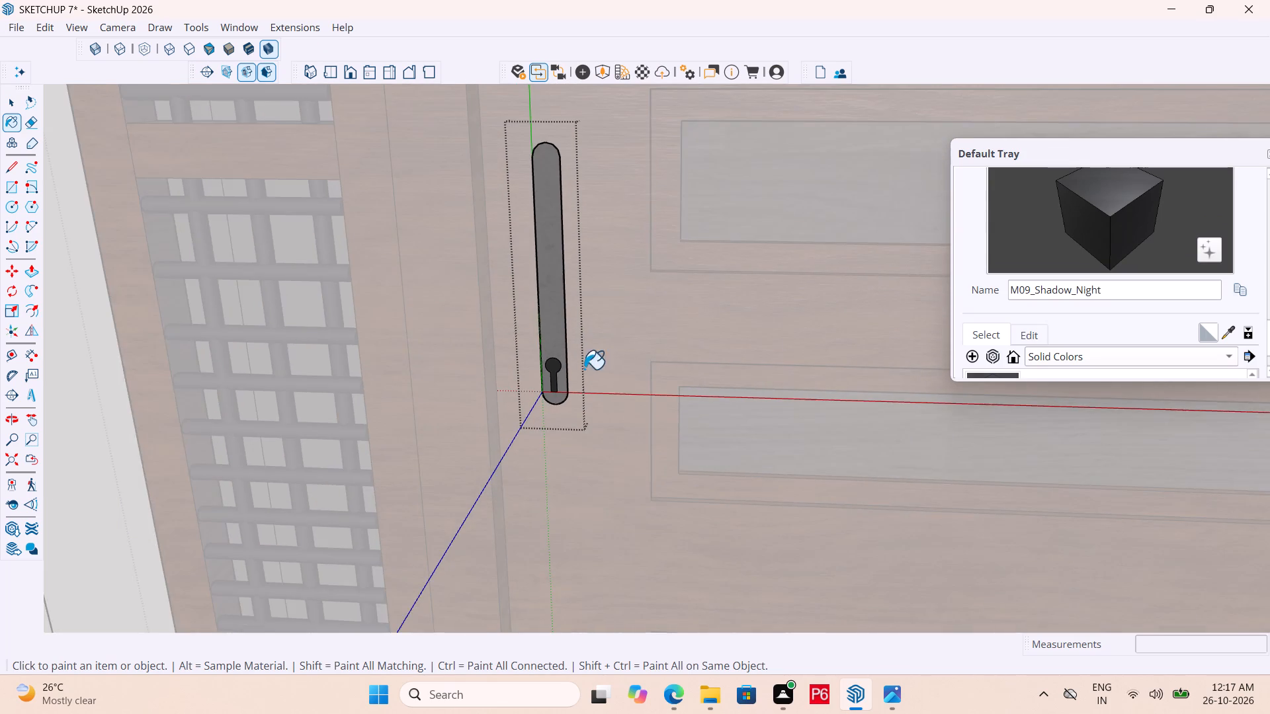
{"action": "middle_click_drag", "start_coordinate": [625, 358], "coordinate": [573, 366]}
{"action": "key", "text": "ctrl+s"}
{"action": "key", "text": "ctrl+s"}
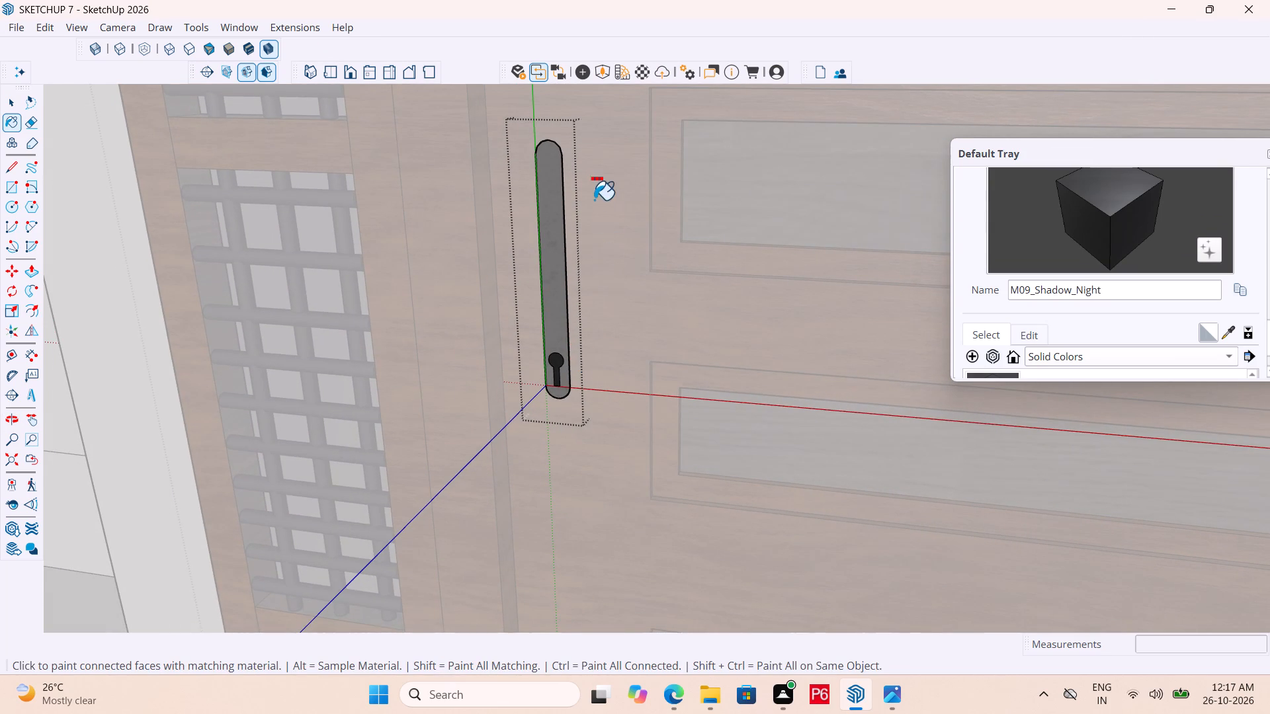
Draw a small circle centred across the width of the handle face, some distance above the keyhole.
{"action": "scroll", "coordinate": [598, 236], "scroll_direction": "up", "scroll_amount": 3}
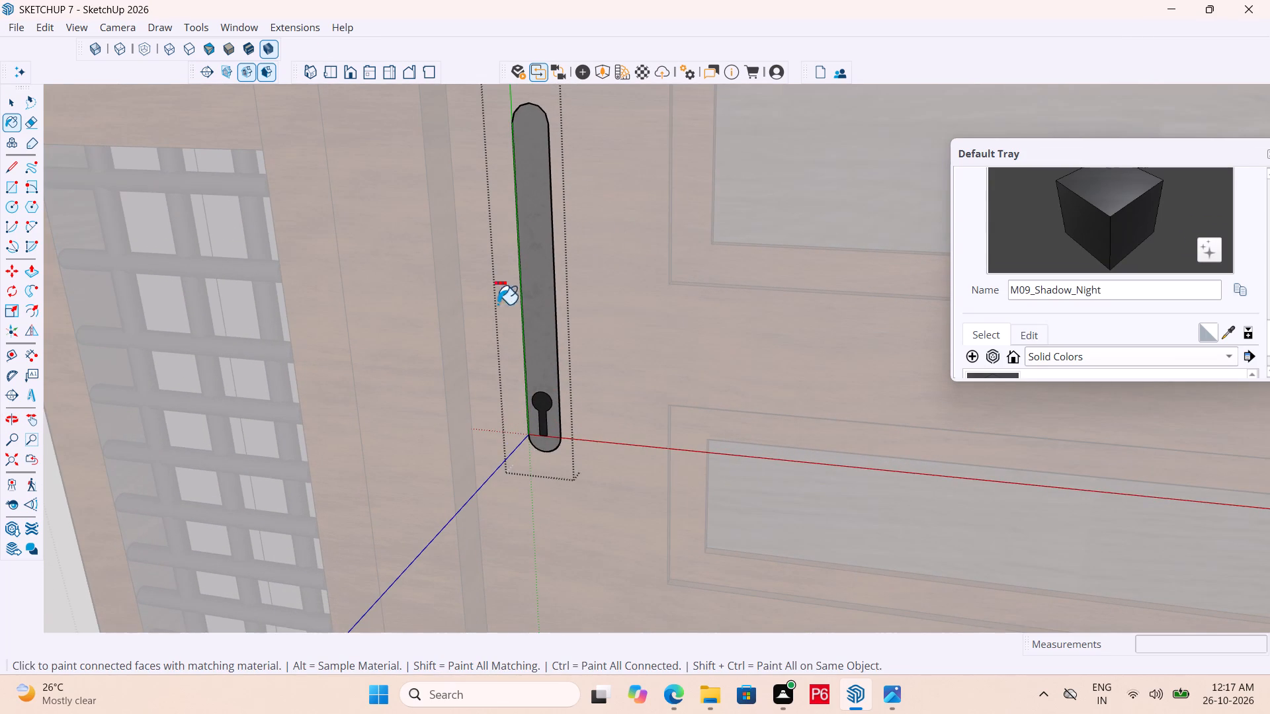
{"action": "scroll", "coordinate": [515, 295], "scroll_direction": "up", "scroll_amount": 4}
{"action": "key", "text": "space"}
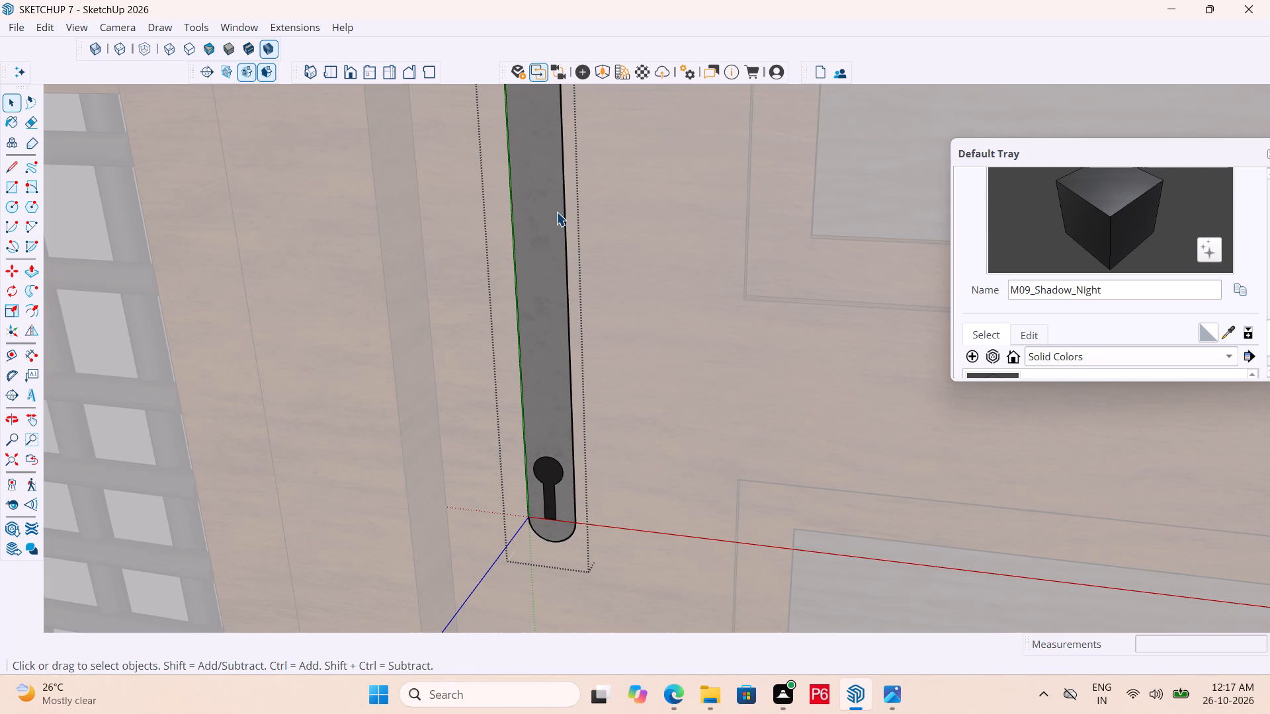
{"action": "key", "text": "c"}
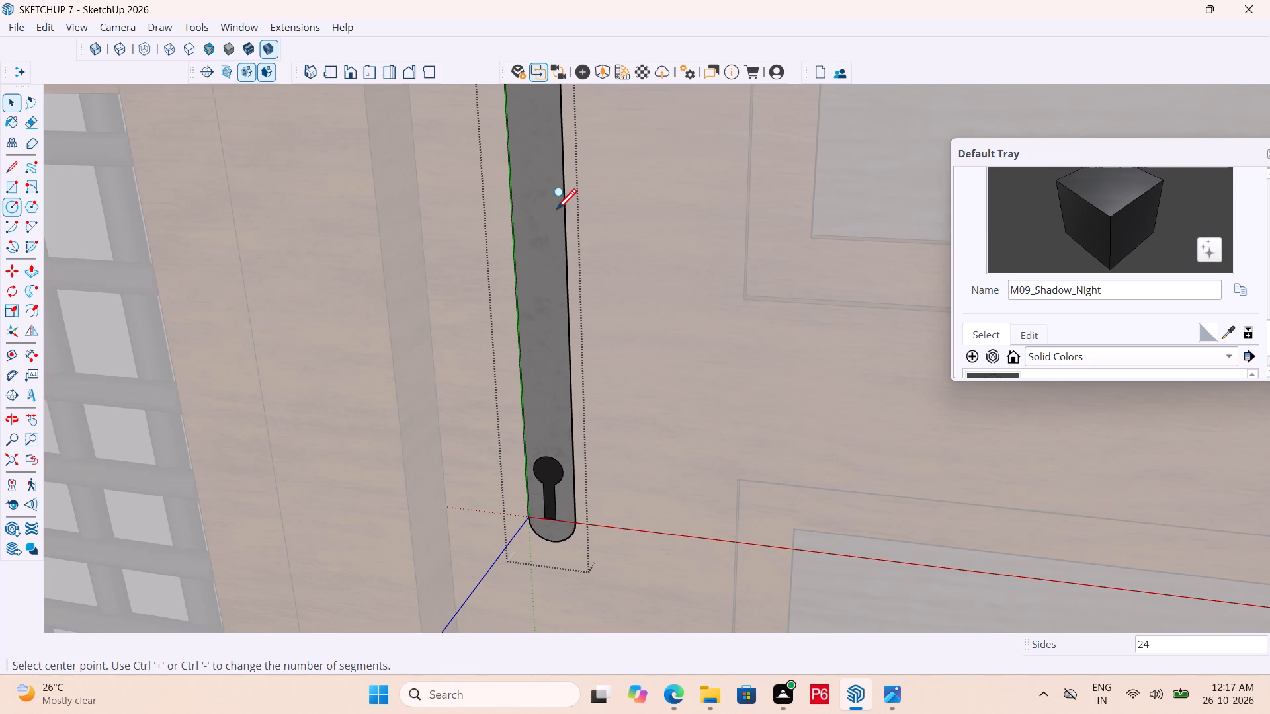
{"action": "scroll", "coordinate": [463, 284], "scroll_direction": "down", "scroll_amount": 4}
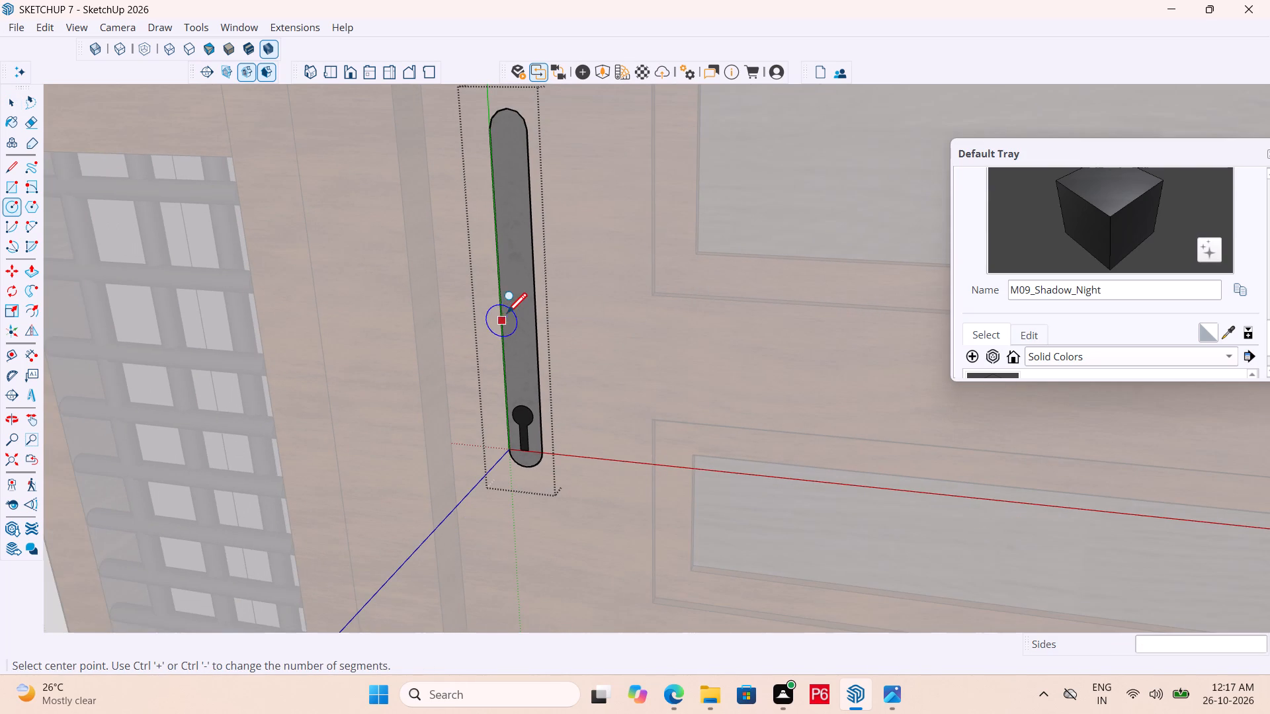
{"action": "scroll", "coordinate": [525, 263], "scroll_direction": "up", "scroll_amount": 5}
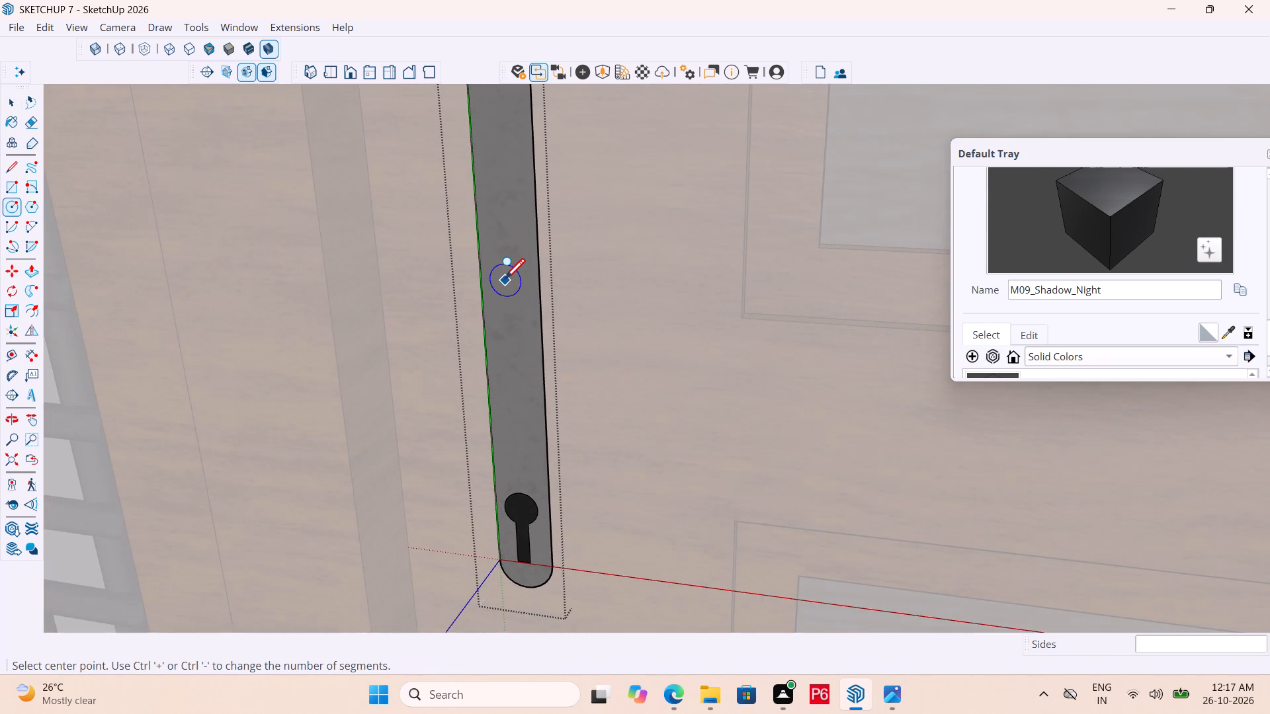
{"action": "scroll", "coordinate": [504, 282], "scroll_direction": "up", "scroll_amount": 3}
{"action": "left_click", "coordinate": [507, 262]}
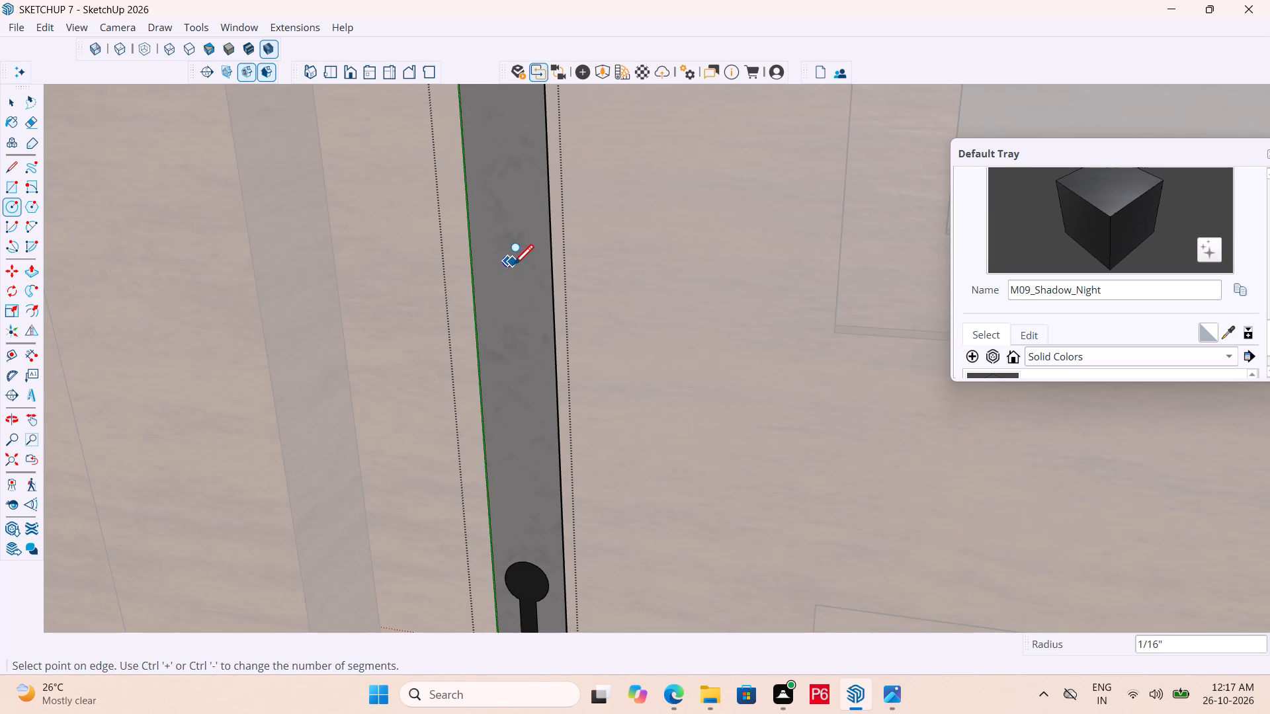
{"action": "left_click", "coordinate": [518, 279]}
{"action": "key", "text": "space"}
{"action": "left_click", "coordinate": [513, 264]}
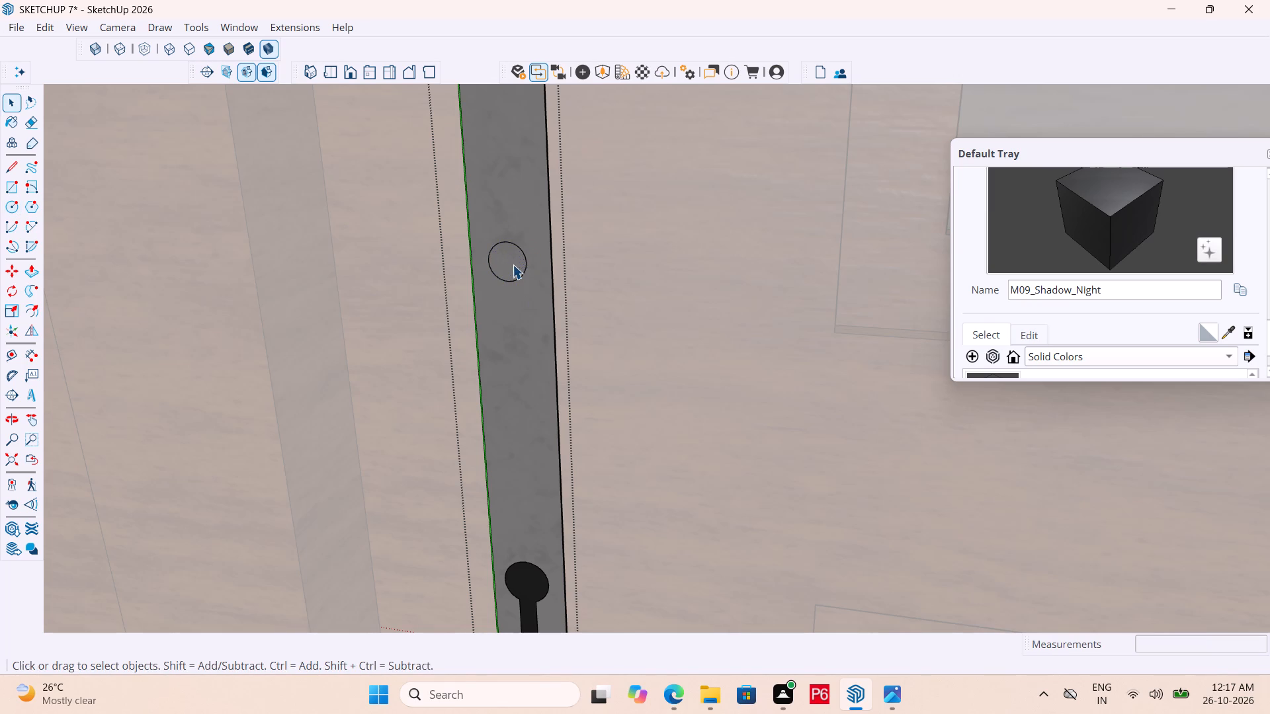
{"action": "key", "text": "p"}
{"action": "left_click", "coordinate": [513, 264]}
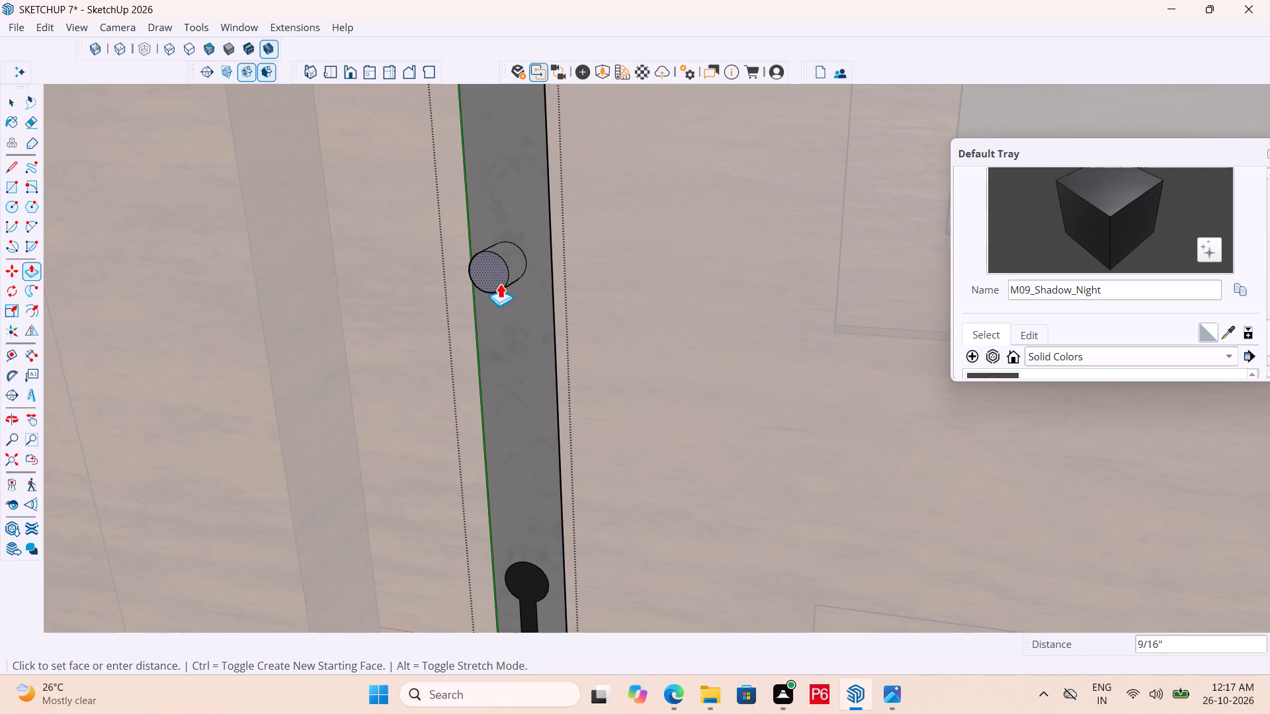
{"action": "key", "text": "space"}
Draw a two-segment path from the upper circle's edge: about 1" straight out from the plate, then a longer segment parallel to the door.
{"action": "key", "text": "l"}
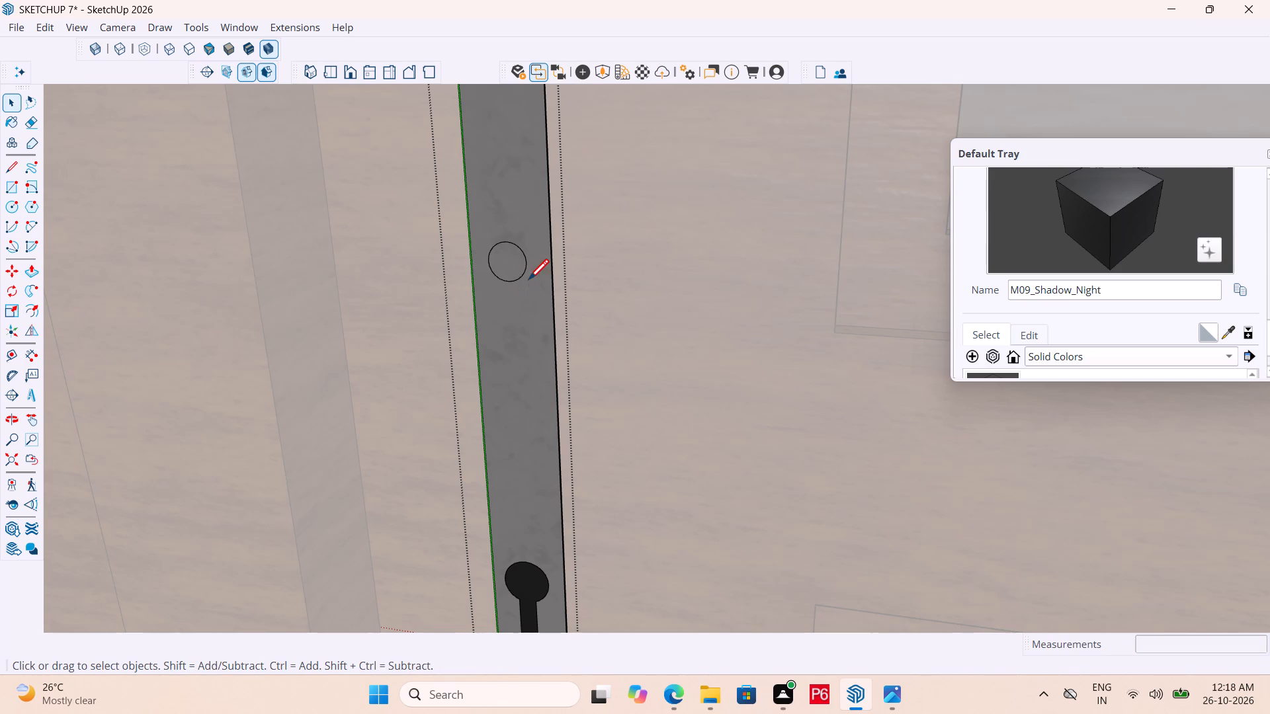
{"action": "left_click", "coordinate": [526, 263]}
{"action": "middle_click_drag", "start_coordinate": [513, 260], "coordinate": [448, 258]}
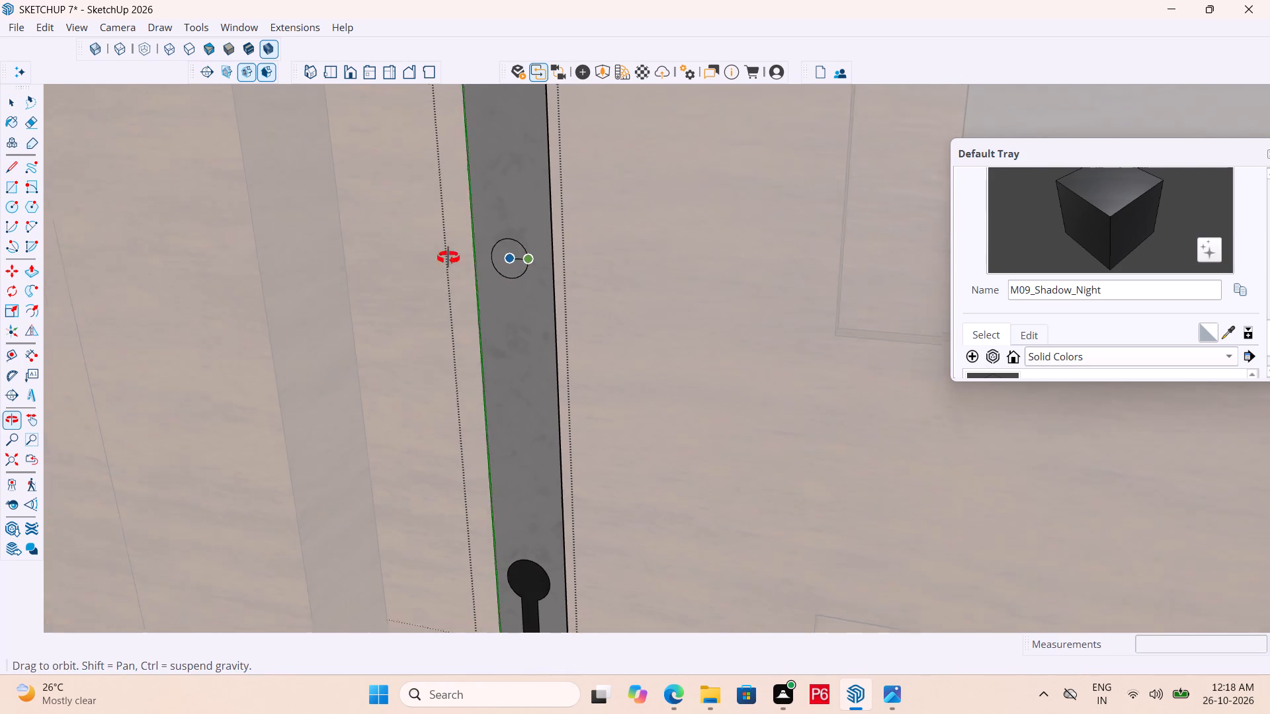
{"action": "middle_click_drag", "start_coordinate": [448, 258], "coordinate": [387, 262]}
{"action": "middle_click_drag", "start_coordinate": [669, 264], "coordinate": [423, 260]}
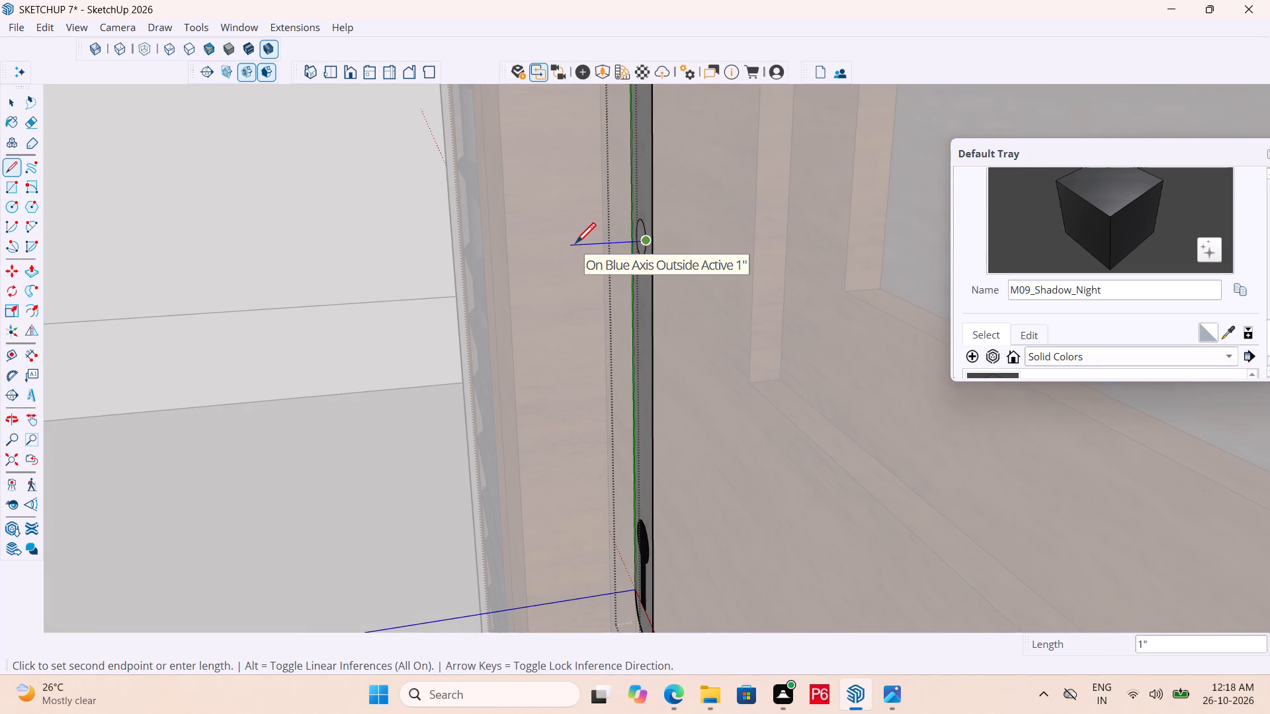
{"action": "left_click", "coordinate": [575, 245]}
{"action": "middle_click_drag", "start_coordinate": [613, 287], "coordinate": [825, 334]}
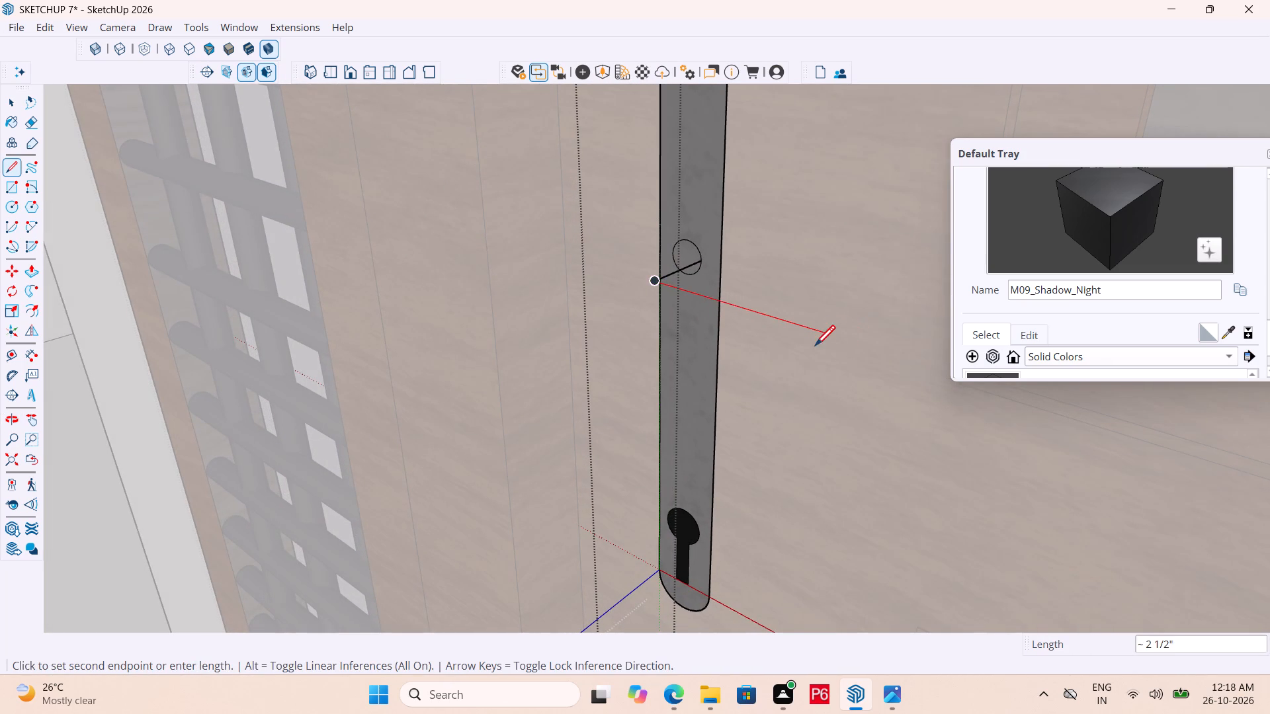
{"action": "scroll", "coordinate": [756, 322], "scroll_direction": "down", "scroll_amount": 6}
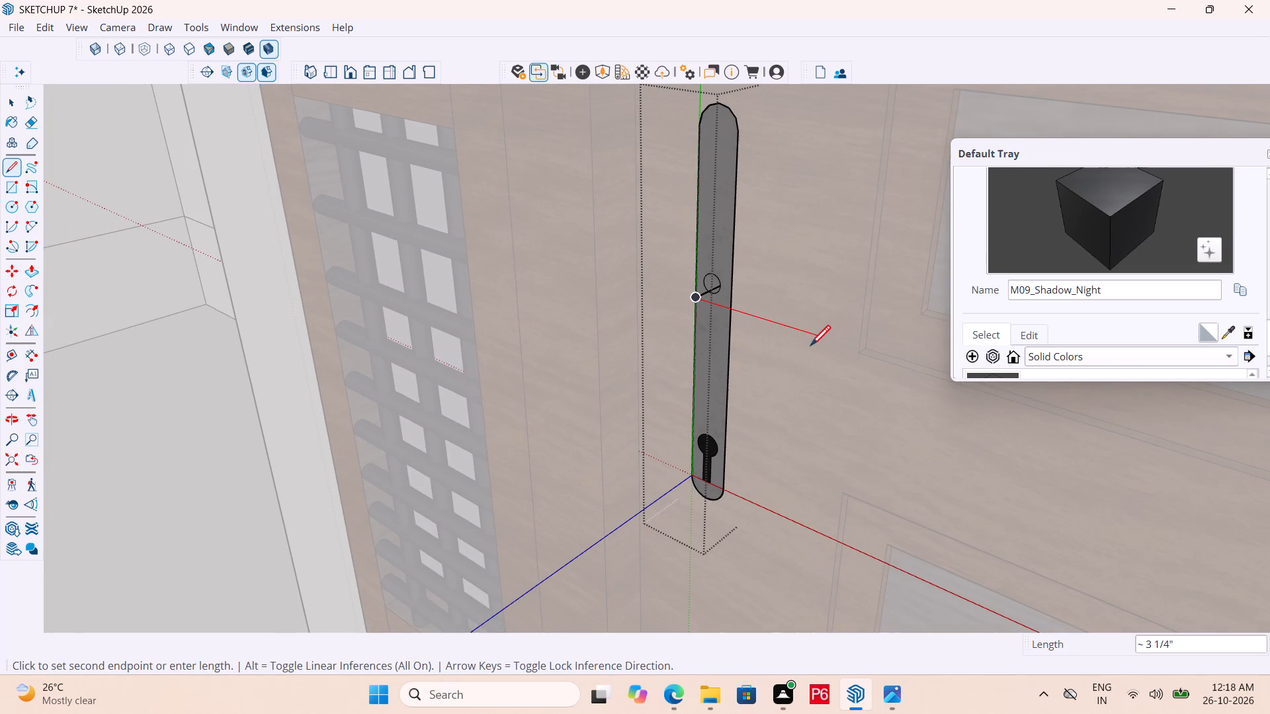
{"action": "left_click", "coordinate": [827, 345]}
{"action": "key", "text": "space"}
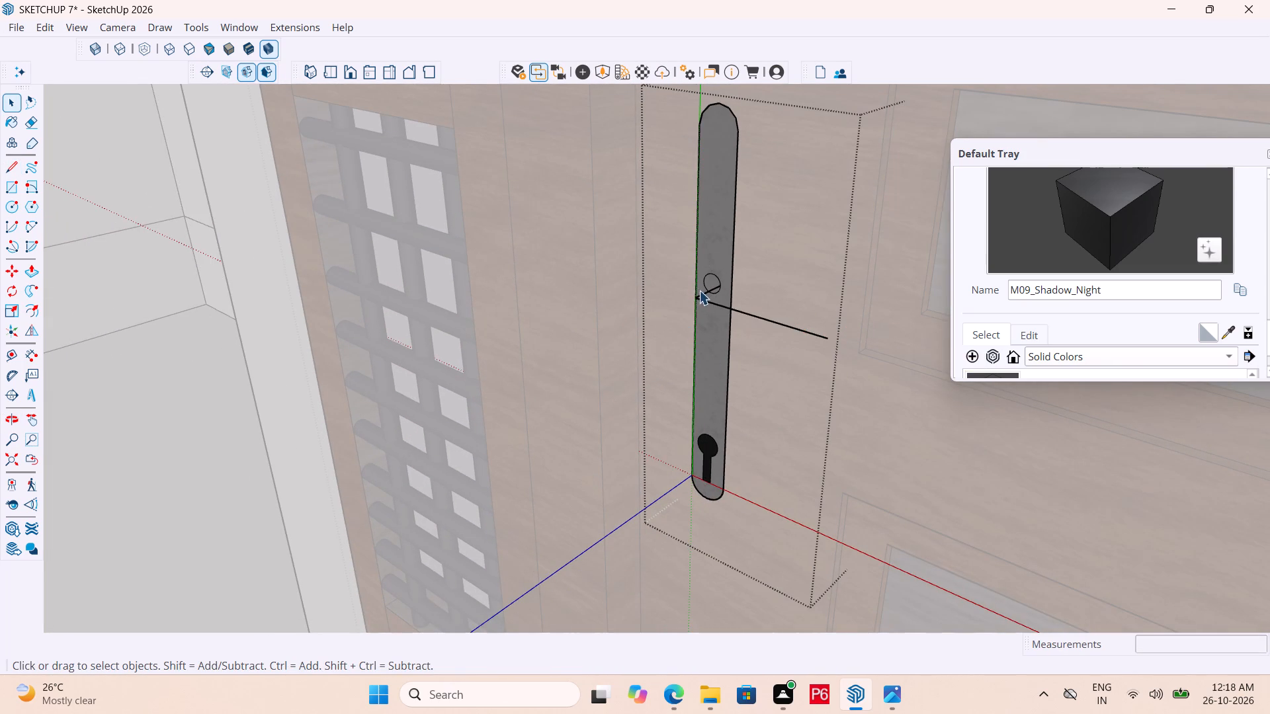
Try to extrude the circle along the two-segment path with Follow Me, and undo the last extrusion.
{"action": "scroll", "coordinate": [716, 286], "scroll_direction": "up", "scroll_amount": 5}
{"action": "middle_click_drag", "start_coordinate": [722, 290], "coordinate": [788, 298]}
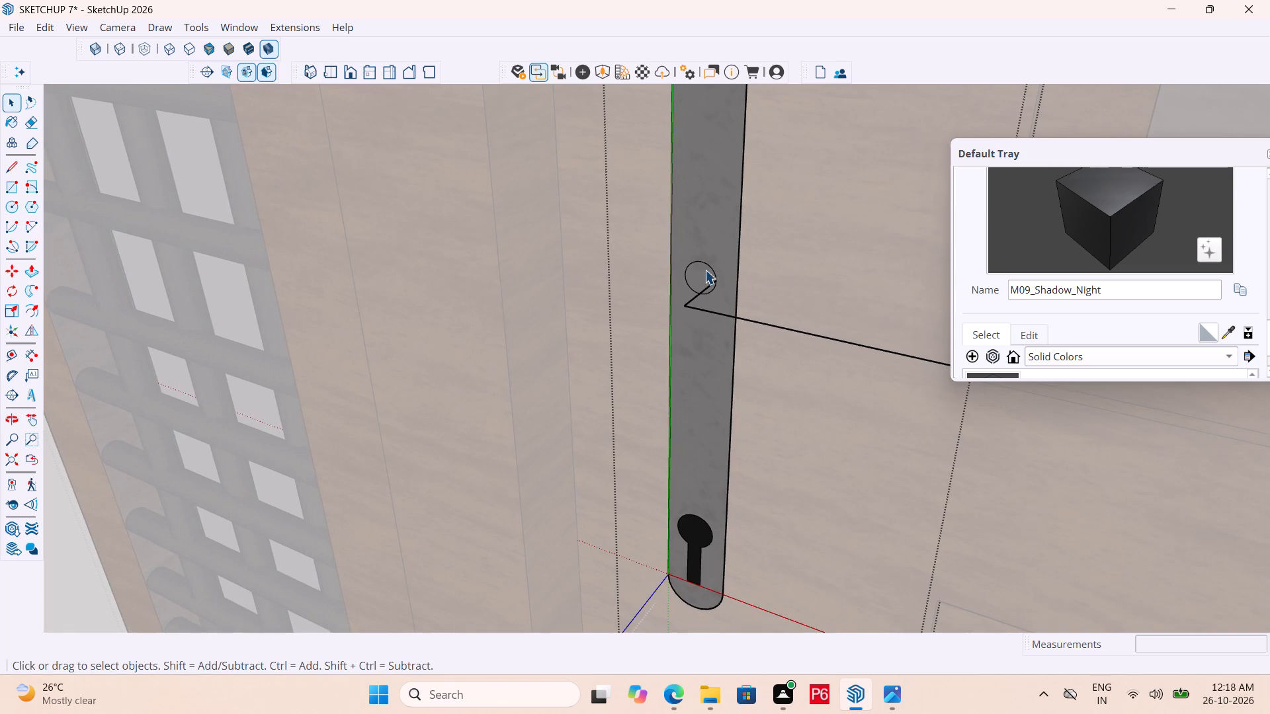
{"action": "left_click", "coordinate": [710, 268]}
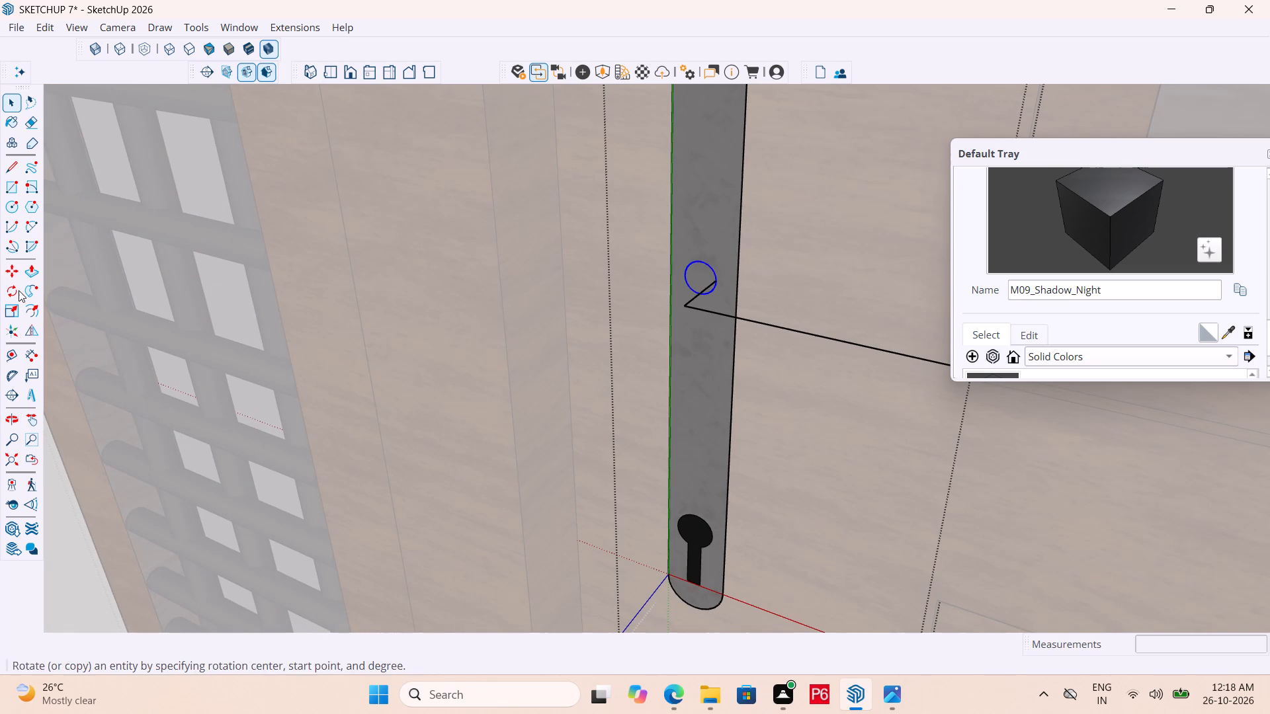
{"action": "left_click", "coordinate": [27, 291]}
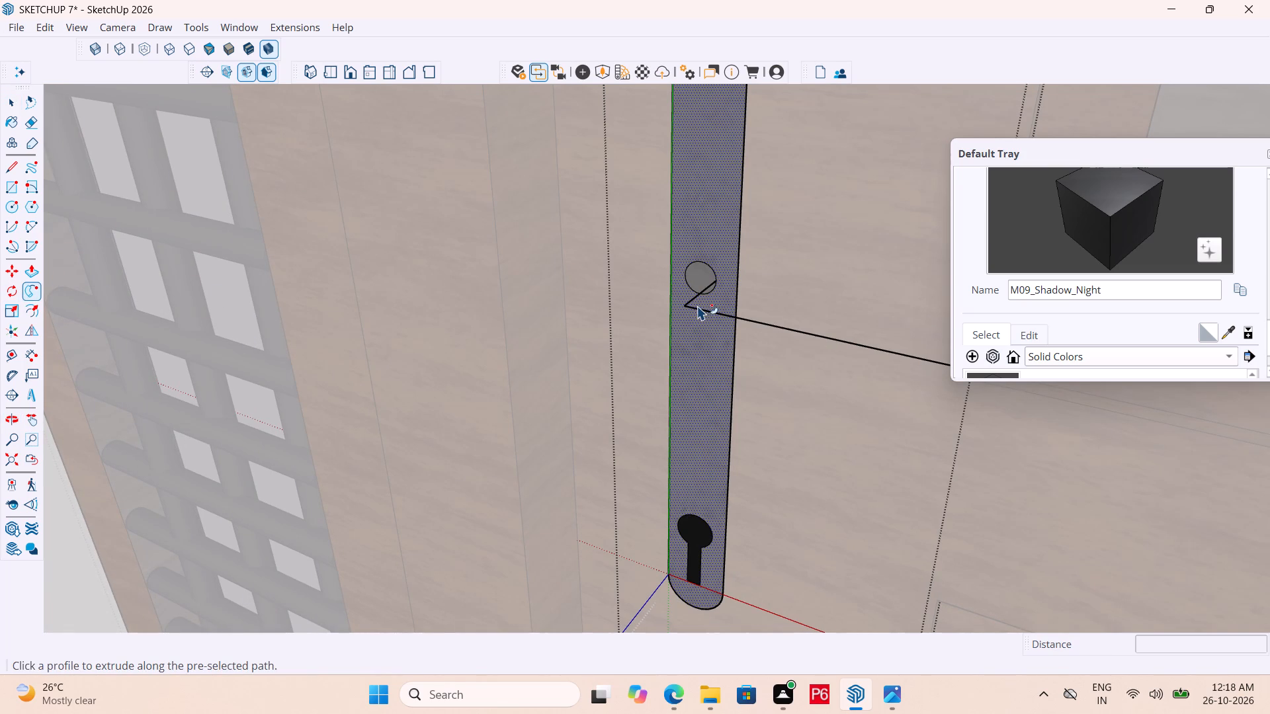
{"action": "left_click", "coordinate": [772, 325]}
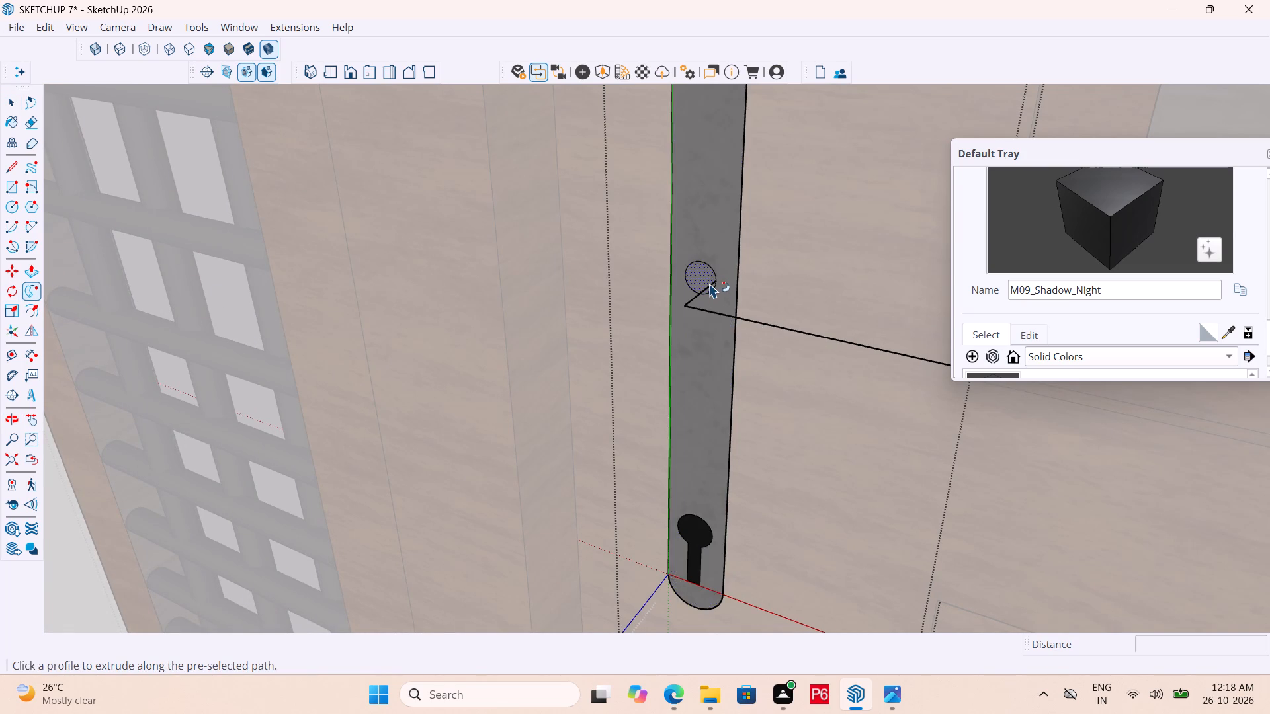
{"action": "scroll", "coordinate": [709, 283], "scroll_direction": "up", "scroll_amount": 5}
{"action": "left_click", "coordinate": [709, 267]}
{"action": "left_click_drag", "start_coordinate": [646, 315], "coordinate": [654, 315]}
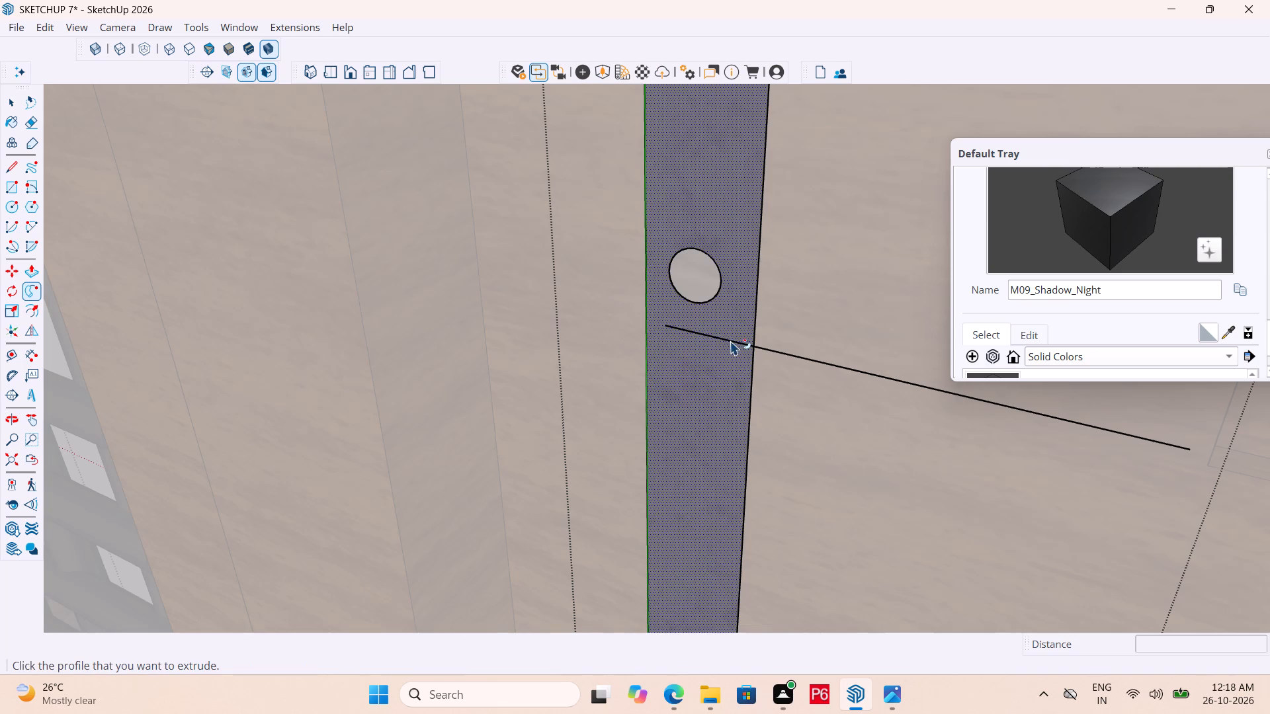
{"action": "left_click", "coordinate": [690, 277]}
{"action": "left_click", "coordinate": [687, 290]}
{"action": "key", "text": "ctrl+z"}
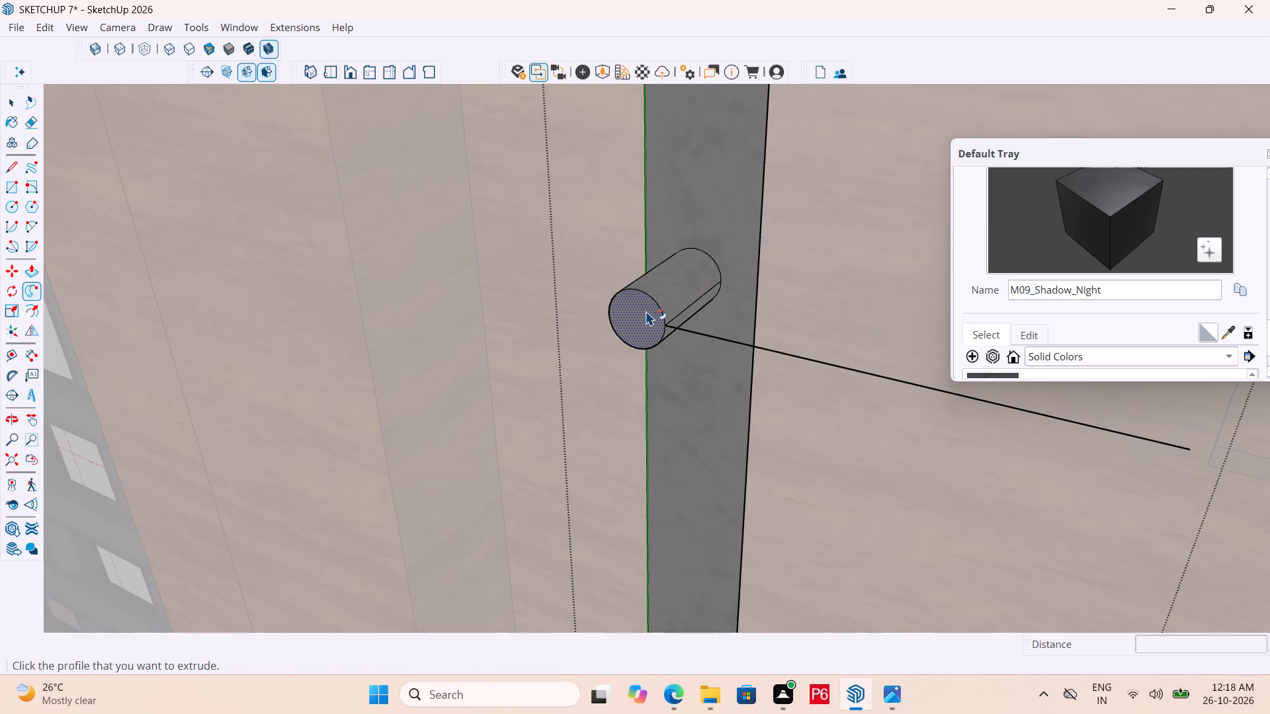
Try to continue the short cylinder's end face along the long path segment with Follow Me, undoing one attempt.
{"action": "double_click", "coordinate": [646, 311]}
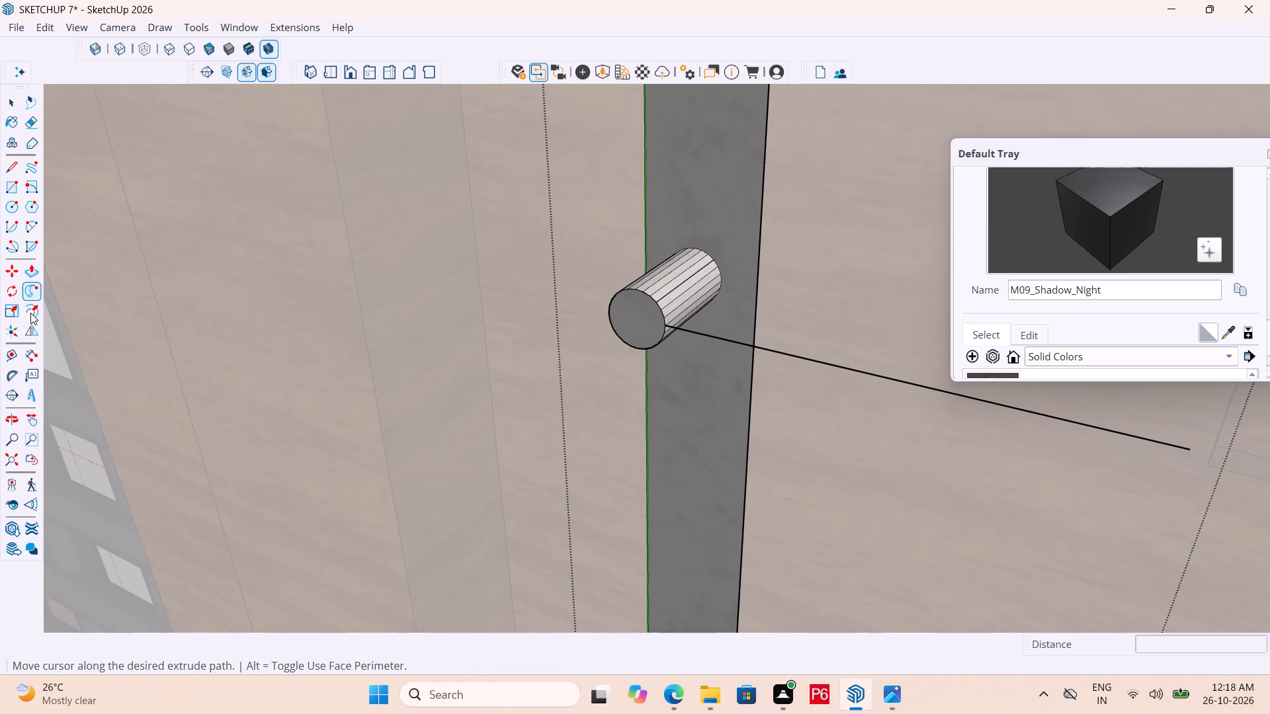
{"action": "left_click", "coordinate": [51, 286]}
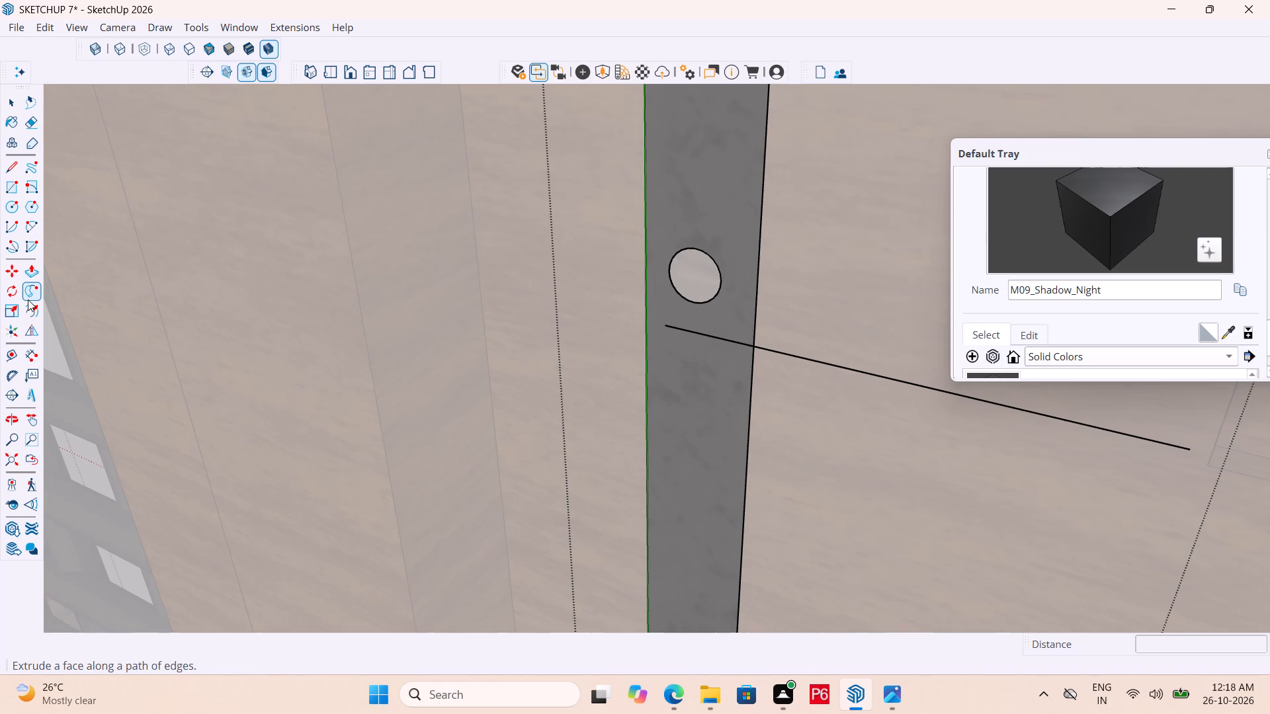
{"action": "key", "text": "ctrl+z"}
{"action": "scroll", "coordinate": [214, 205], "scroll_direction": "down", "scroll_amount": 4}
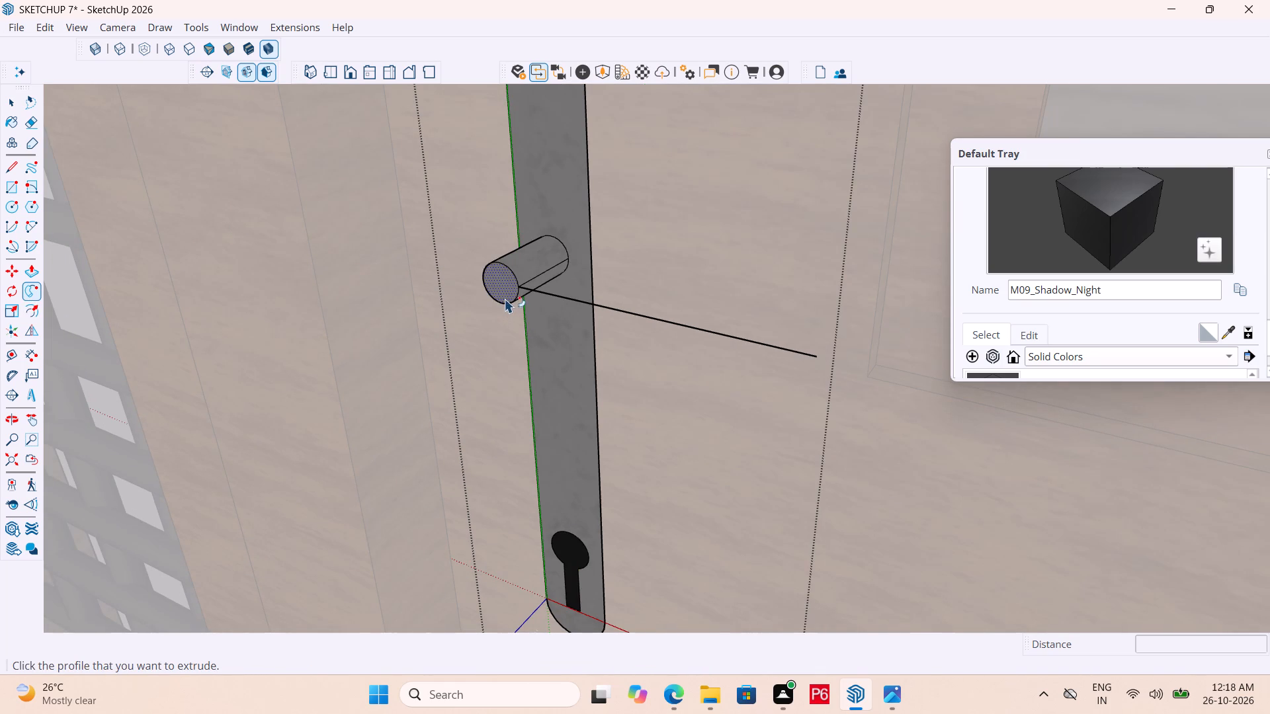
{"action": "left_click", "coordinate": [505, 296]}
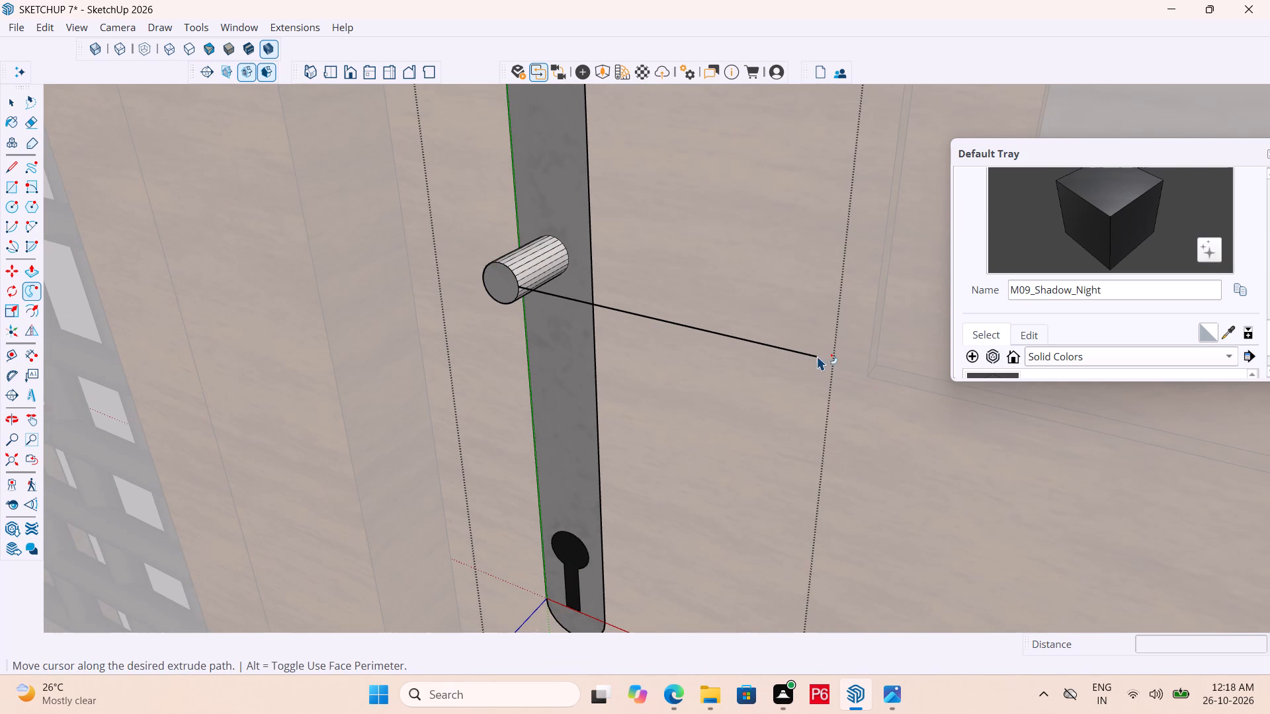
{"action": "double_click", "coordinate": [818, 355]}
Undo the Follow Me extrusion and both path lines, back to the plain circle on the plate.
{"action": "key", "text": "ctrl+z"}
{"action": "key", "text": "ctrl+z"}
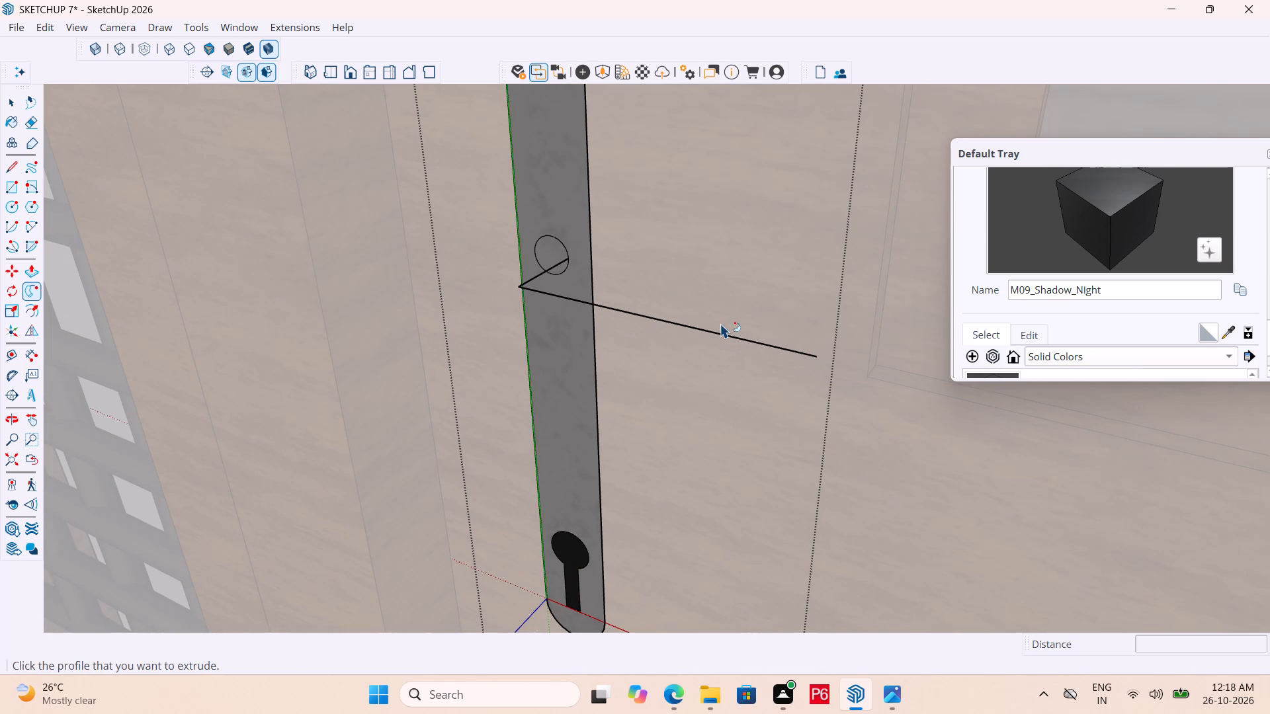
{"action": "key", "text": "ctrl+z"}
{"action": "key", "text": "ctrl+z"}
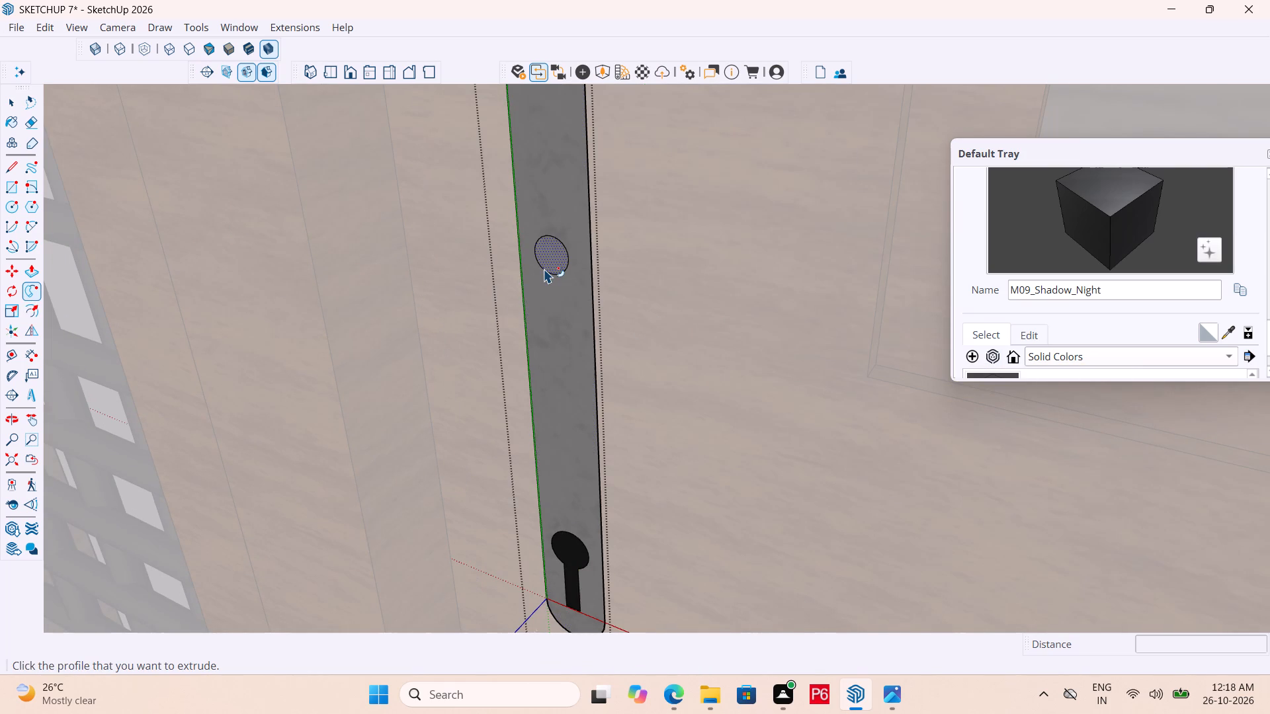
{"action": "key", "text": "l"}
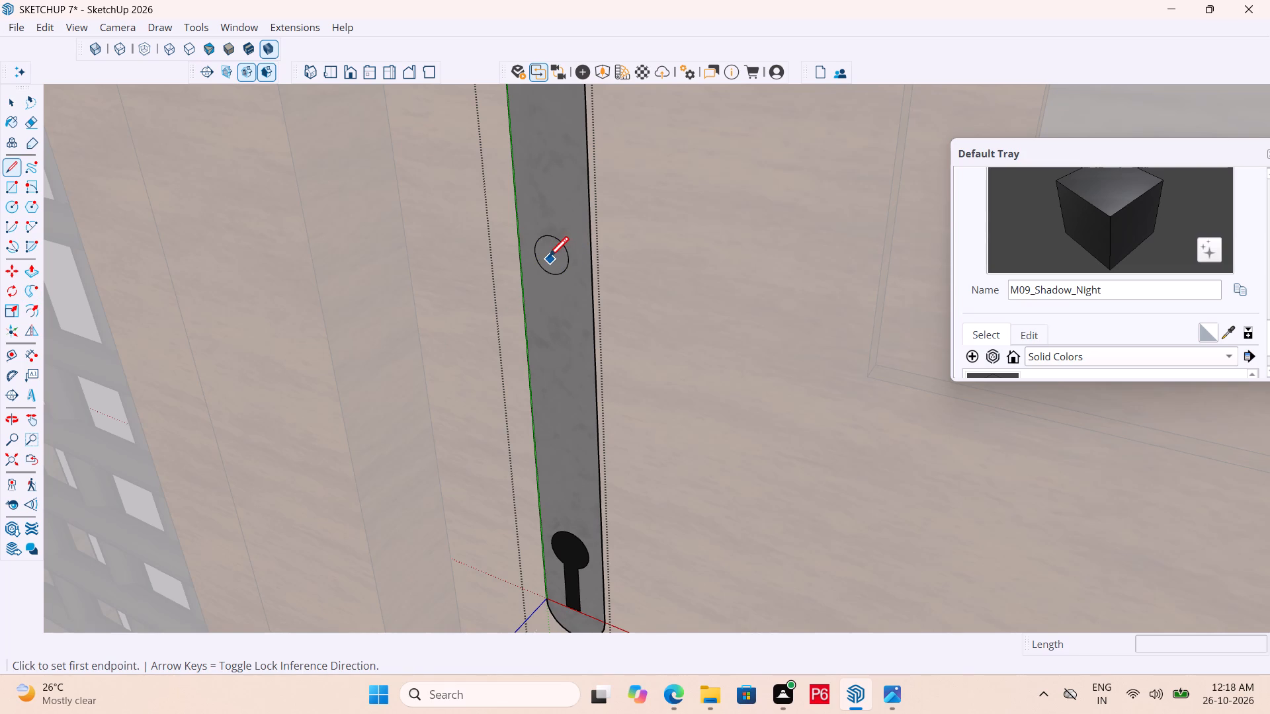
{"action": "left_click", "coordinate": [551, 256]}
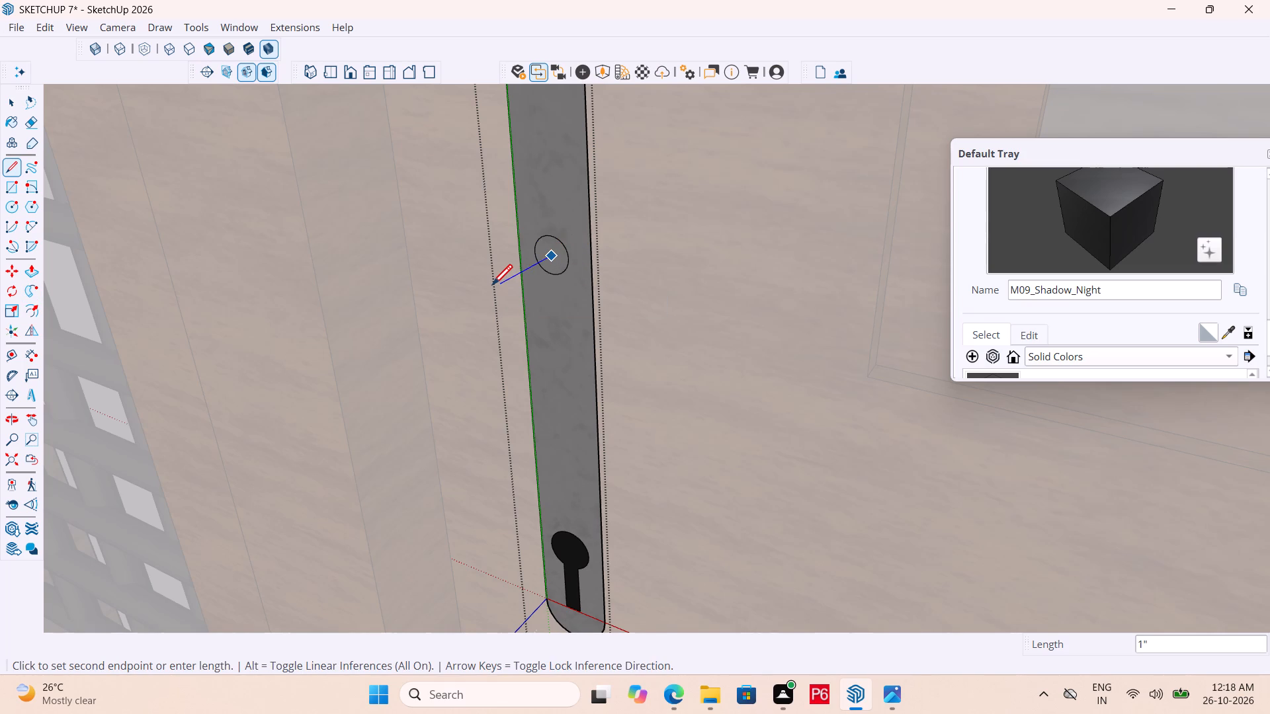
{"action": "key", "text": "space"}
Draw an L-shaped grip path from inside the circle: about 1 1/4" out from the plate, then about 3 3/16" parallel to the door.
{"action": "left_click", "coordinate": [556, 267]}
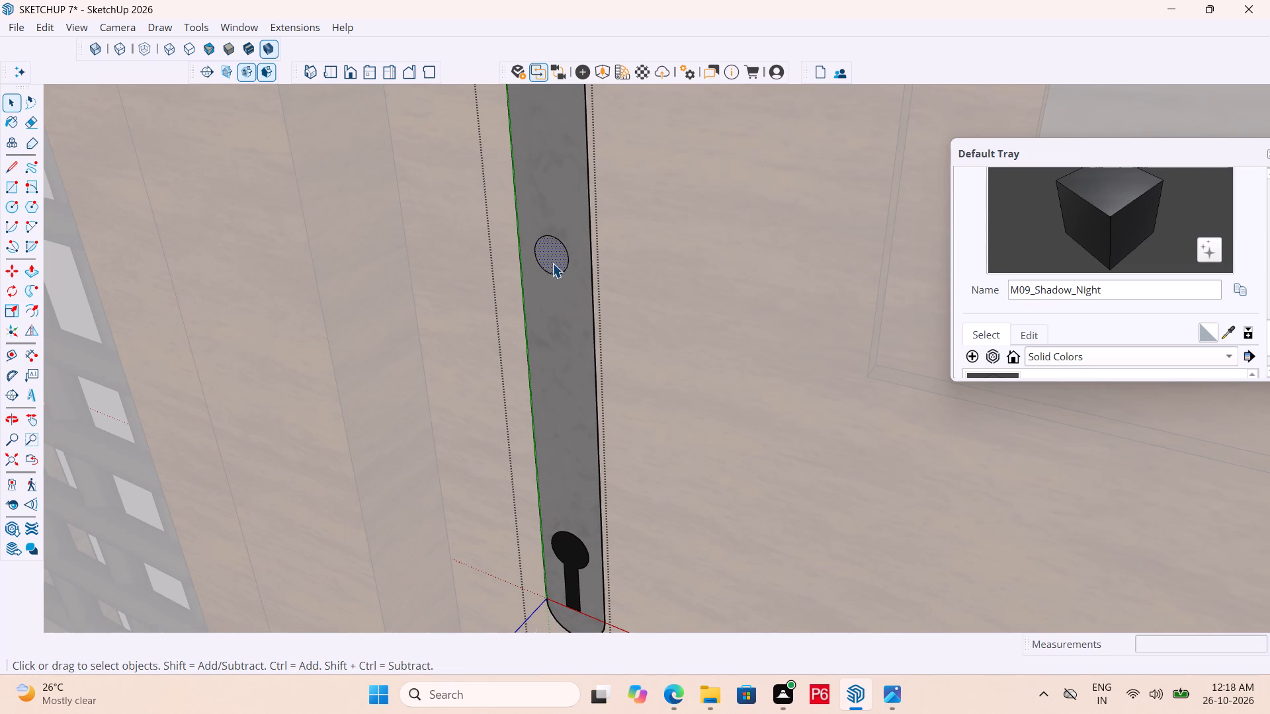
{"action": "key", "text": "l"}
{"action": "left_click", "coordinate": [550, 261]}
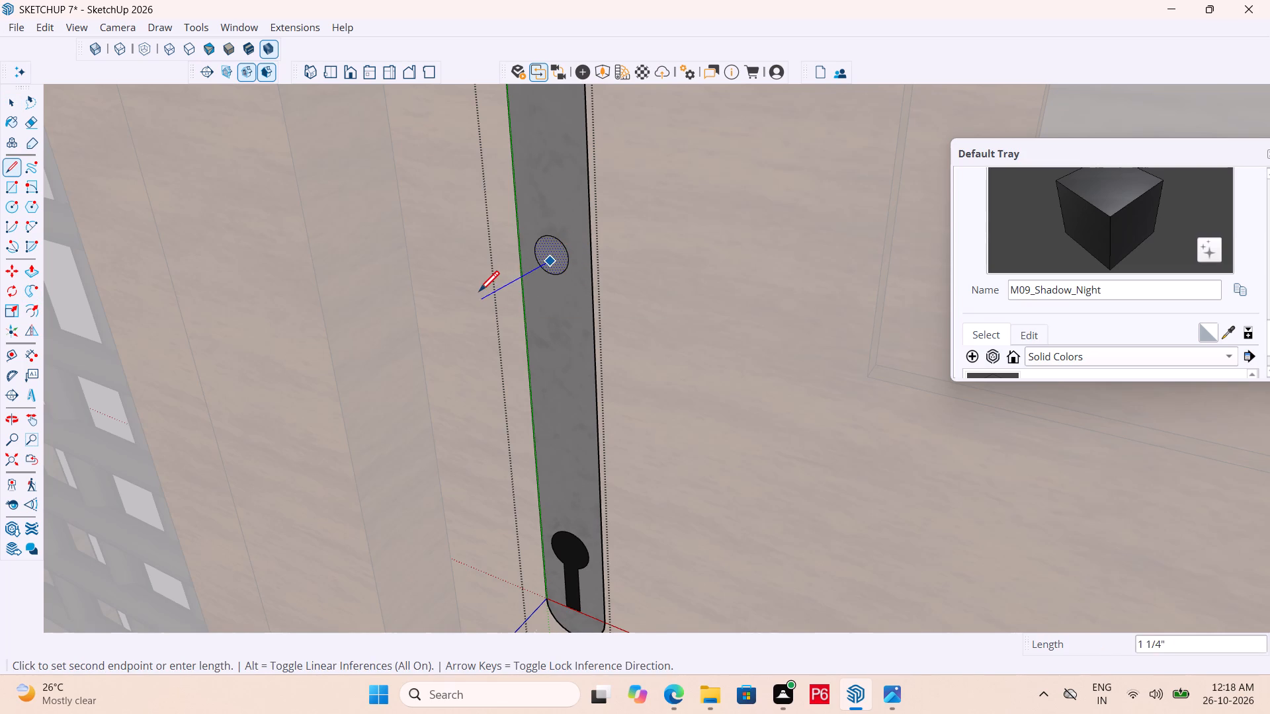
{"action": "left_click", "coordinate": [480, 294]}
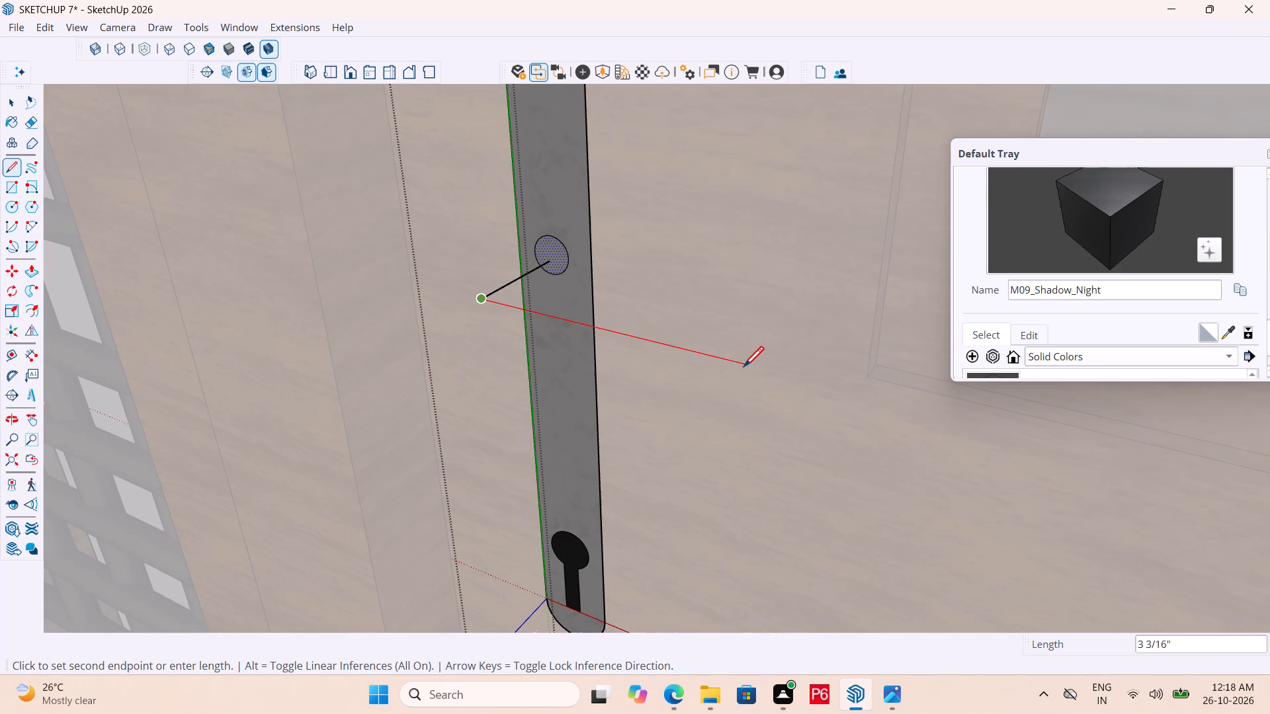
{"action": "left_click", "coordinate": [747, 372]}
{"action": "key", "text": "space"}
Extrude the circle face along the L-shaped path with Follow Me to form the lever grip.
{"action": "left_click", "coordinate": [546, 256]}
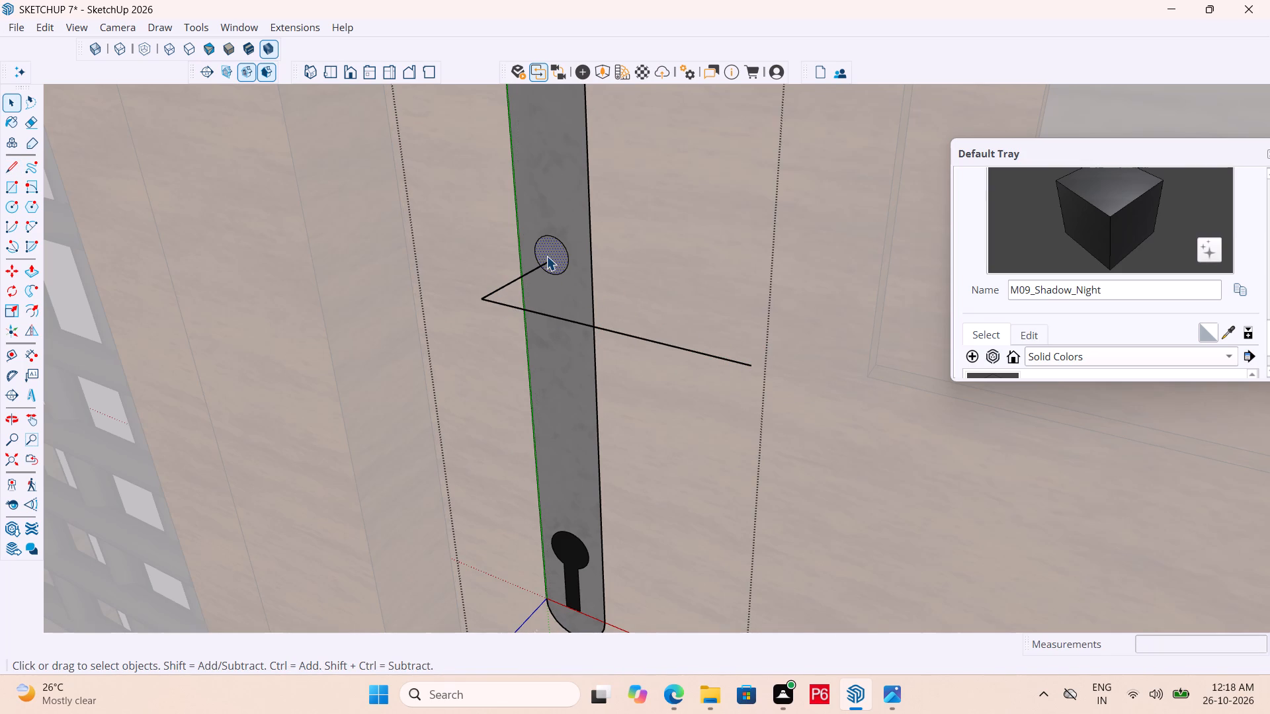
{"action": "left_click", "coordinate": [35, 291]}
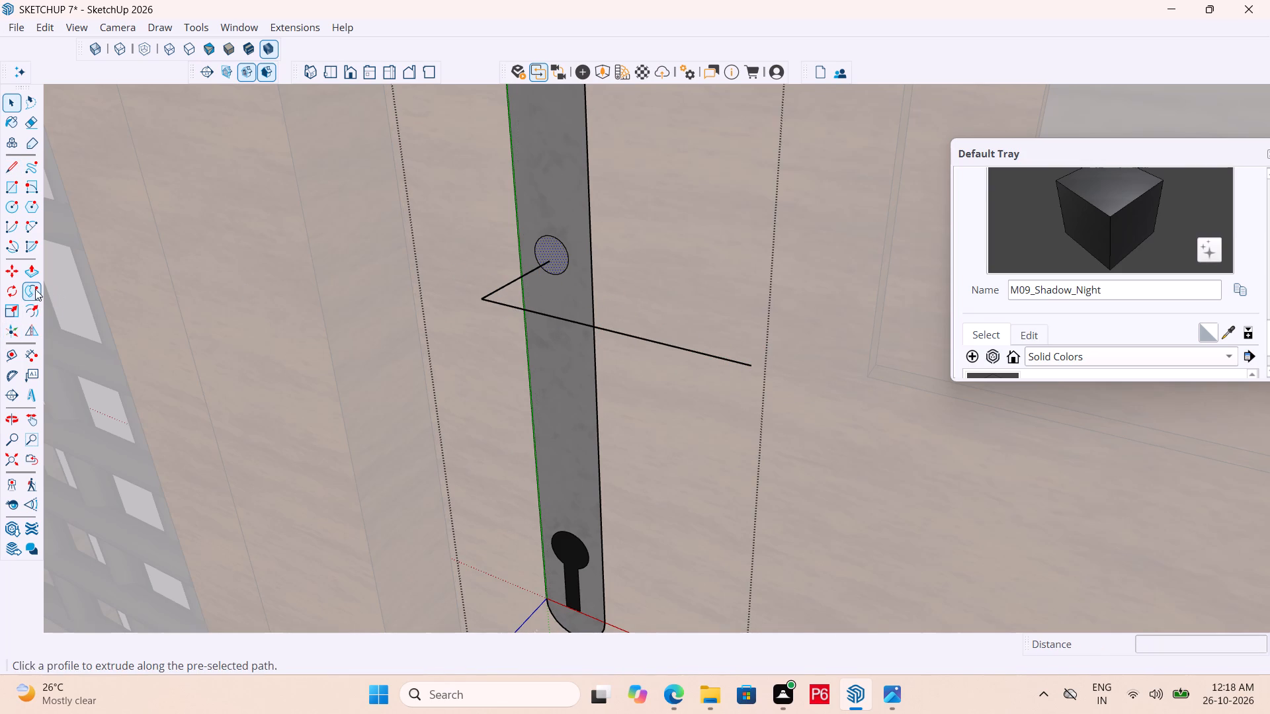
{"action": "left_click", "coordinate": [548, 252]}
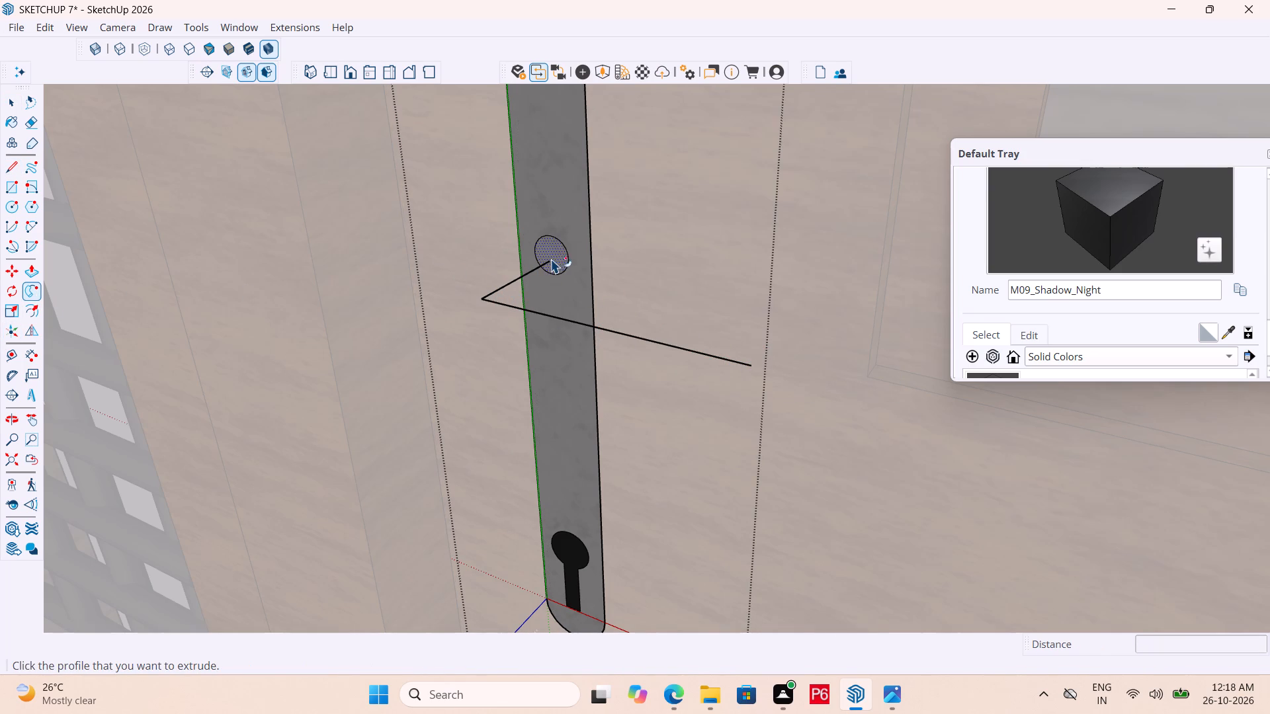
{"action": "left_click", "coordinate": [552, 258]}
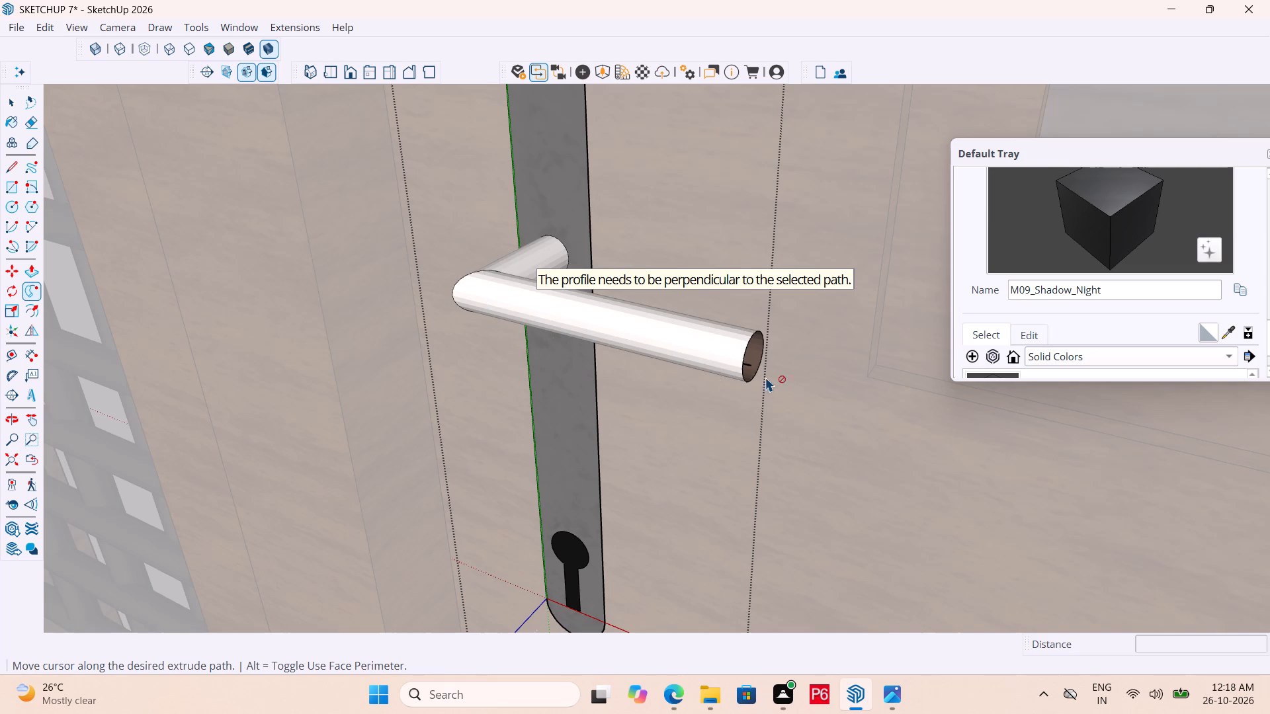
{"action": "left_click_drag", "start_coordinate": [777, 374], "coordinate": [771, 371]}
Save the model with the finished handle grip.
{"action": "scroll", "coordinate": [627, 350], "scroll_direction": "down", "scroll_amount": 4}
{"action": "key", "text": "ctrl+s"}
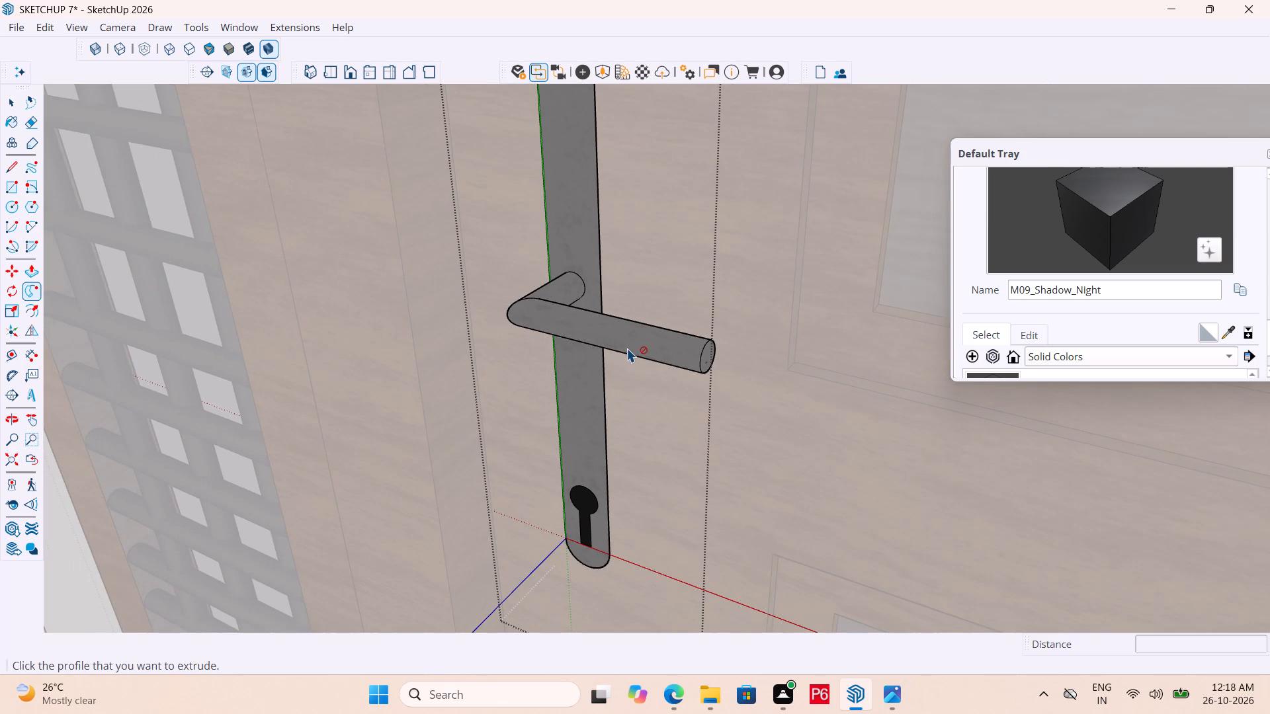
{"action": "key", "text": "ctrl+s"}
{"action": "key", "text": "ctrl+s"}
{"action": "scroll", "coordinate": [617, 350], "scroll_direction": "down", "scroll_amount": 14}
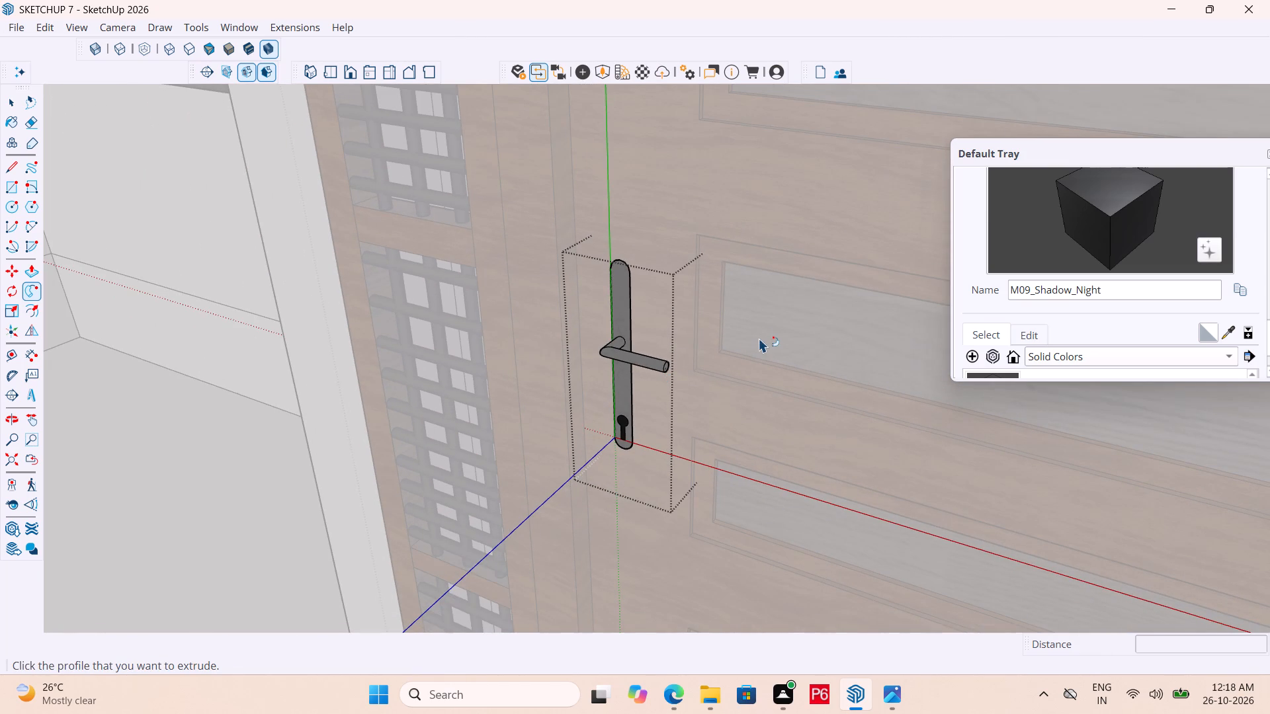
{"action": "left_click", "coordinate": [759, 338]}
{"action": "left_click", "coordinate": [759, 338]}
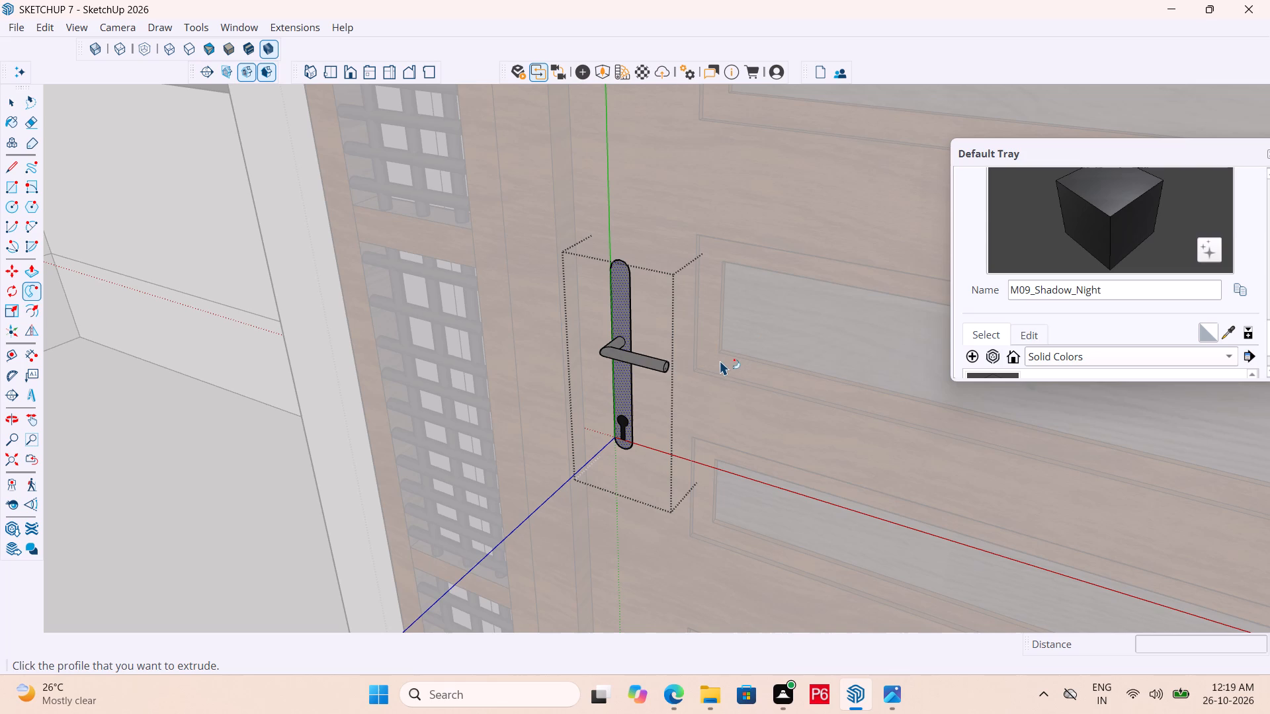
{"action": "key", "text": "ctrl+s"}
{"action": "key", "text": "ctrl+s"}
{"action": "key", "text": "ctrl+s"}
{"action": "key", "text": "ctrl+s"}
{"action": "key", "text": "ctrl+s"}
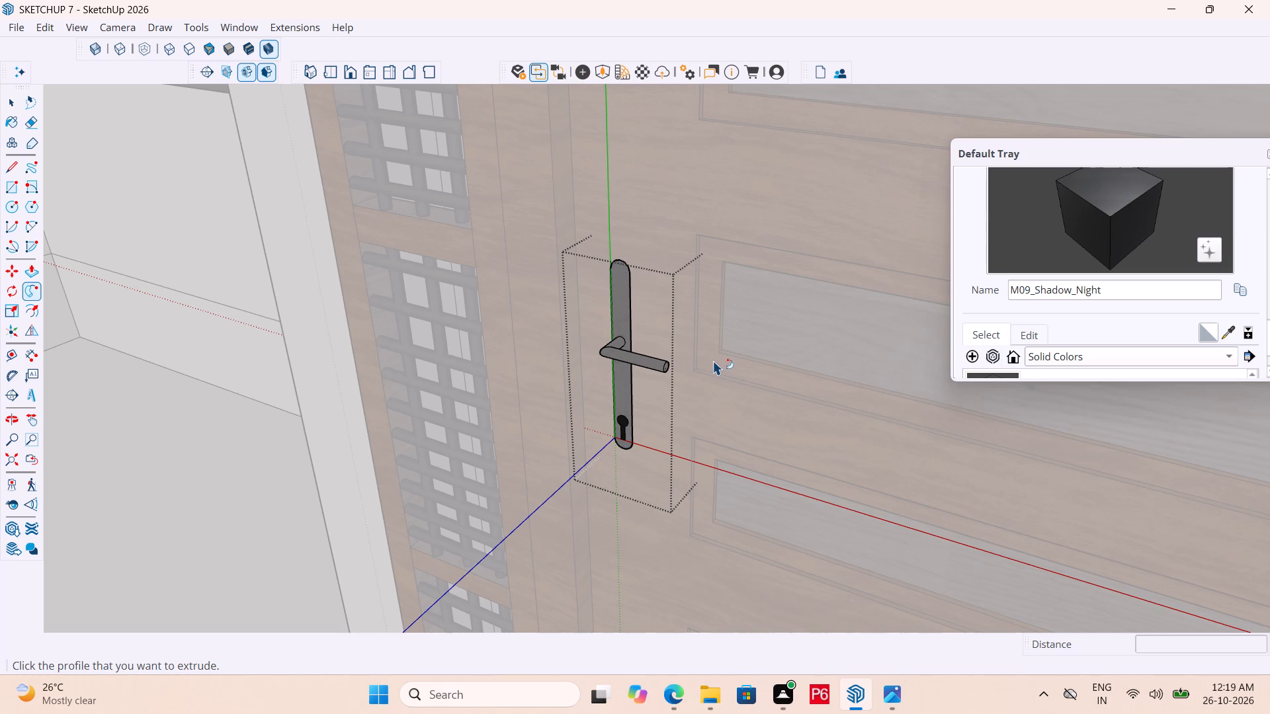
{"action": "key", "text": "ctrl+s"}
{"action": "key", "text": "ctrl+s"}
{"action": "key", "text": "ctrl+s"}
{"action": "key", "text": "ctrl+s"}
{"action": "key", "text": "ctrl+s"}
{"action": "key", "text": "ctrl+s"}
{"action": "key", "text": "ctrl+s"}
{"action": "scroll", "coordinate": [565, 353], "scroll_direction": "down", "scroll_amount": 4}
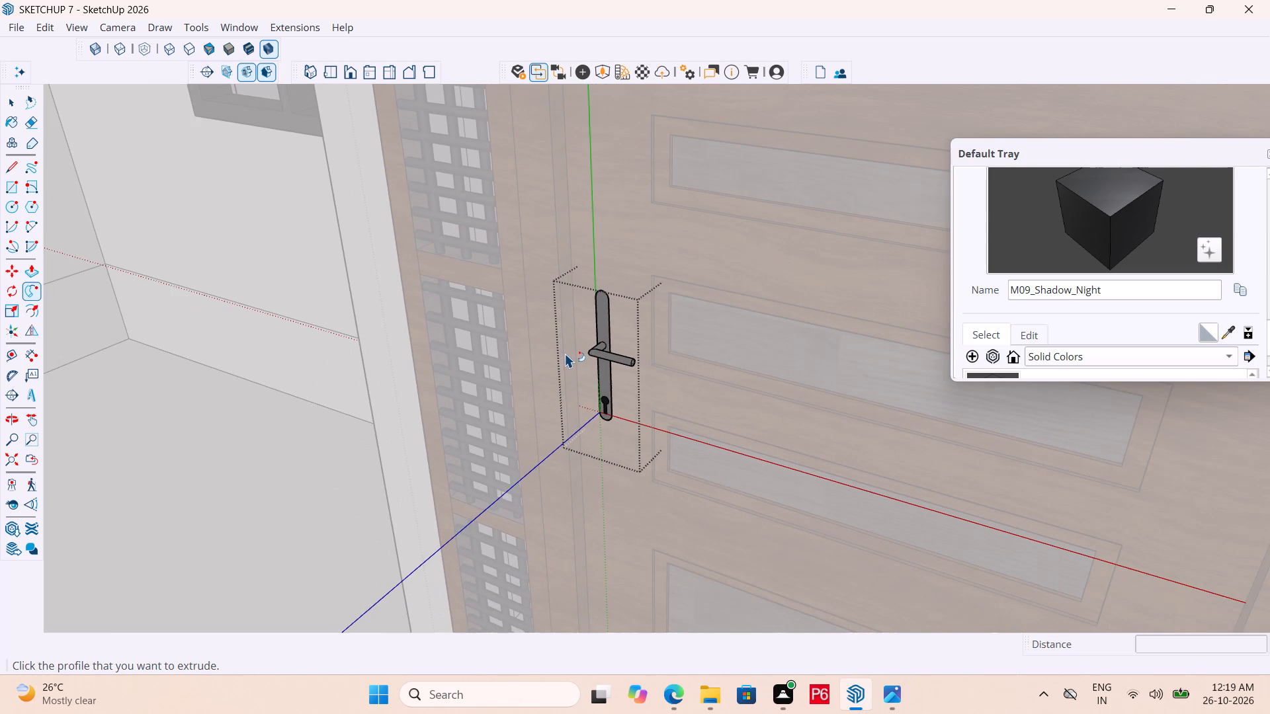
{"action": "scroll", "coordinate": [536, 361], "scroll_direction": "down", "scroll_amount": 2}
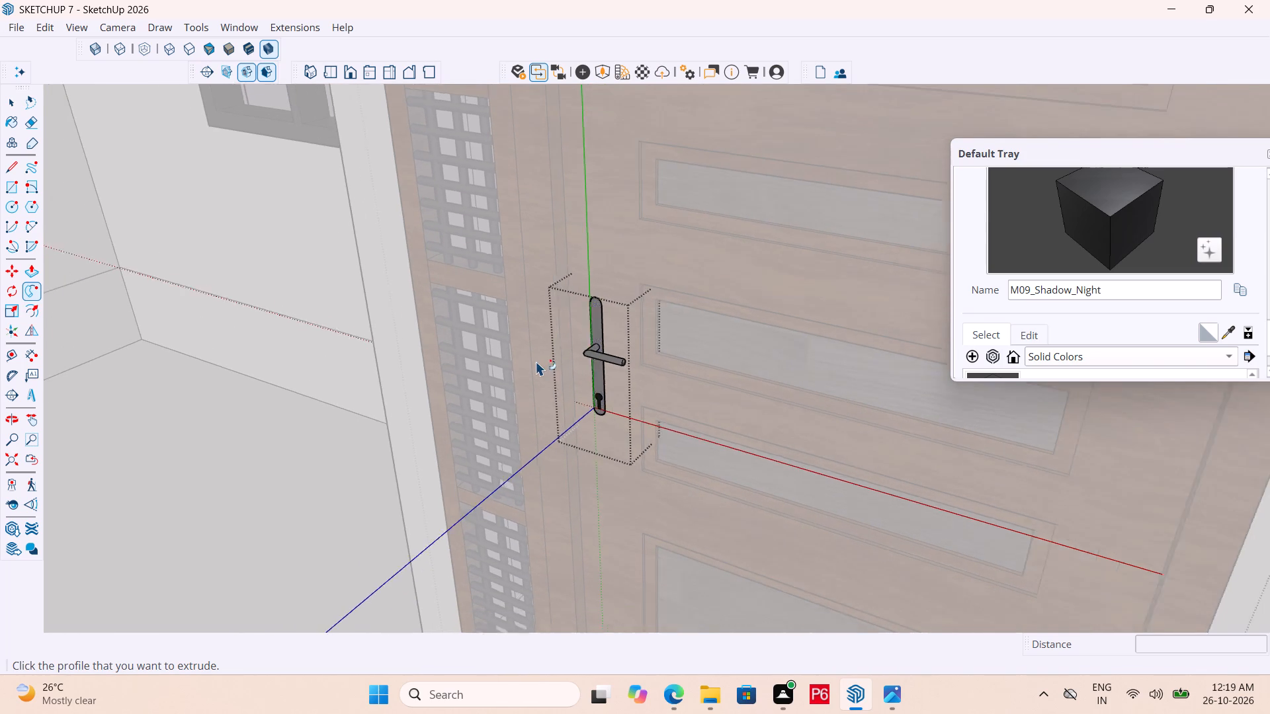
Close the handle group and the entrance door group that are open for editing.
{"action": "scroll", "coordinate": [536, 361], "scroll_direction": "down", "scroll_amount": 3}
{"action": "key", "text": "space"}
{"action": "left_click", "coordinate": [981, 470]}
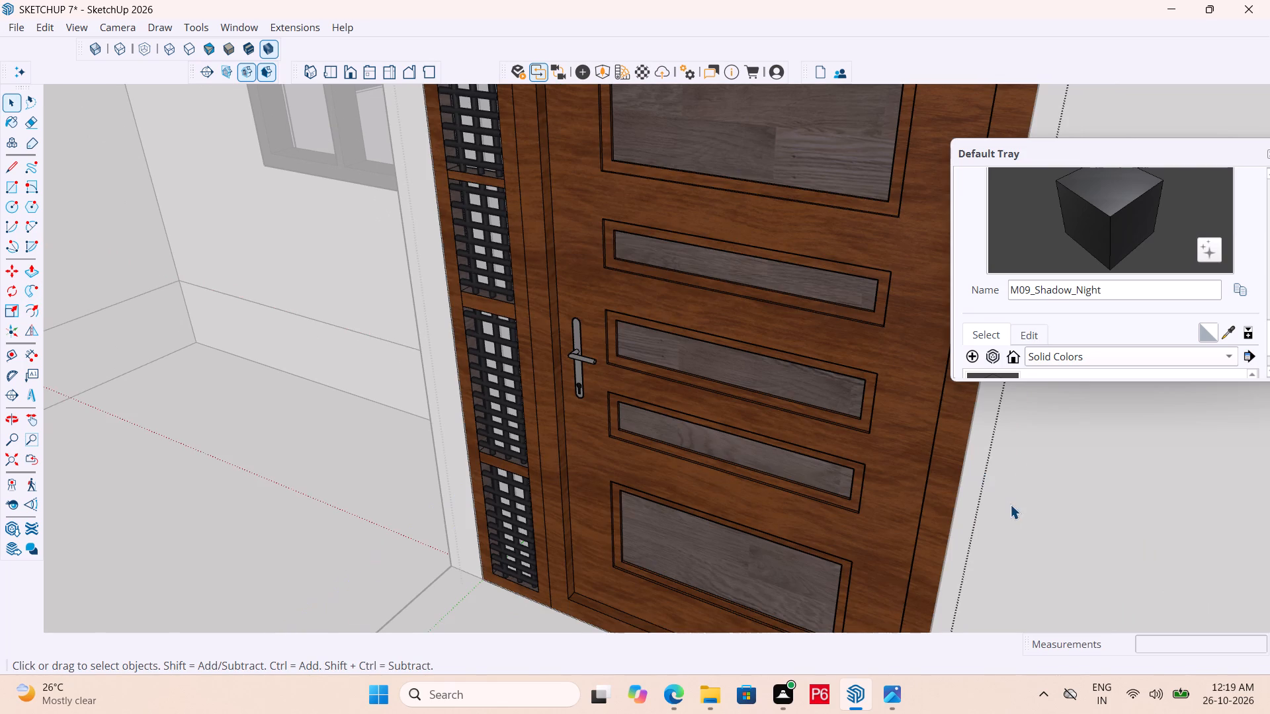
{"action": "left_click", "coordinate": [1010, 504]}
Save the model with the completed entrance door and handle in place.
{"action": "scroll", "coordinate": [679, 294], "scroll_direction": "down", "scroll_amount": 6}
{"action": "scroll", "coordinate": [663, 365], "scroll_direction": "down", "scroll_amount": 7}
{"action": "middle_click_drag", "start_coordinate": [665, 399], "coordinate": [725, 345]}
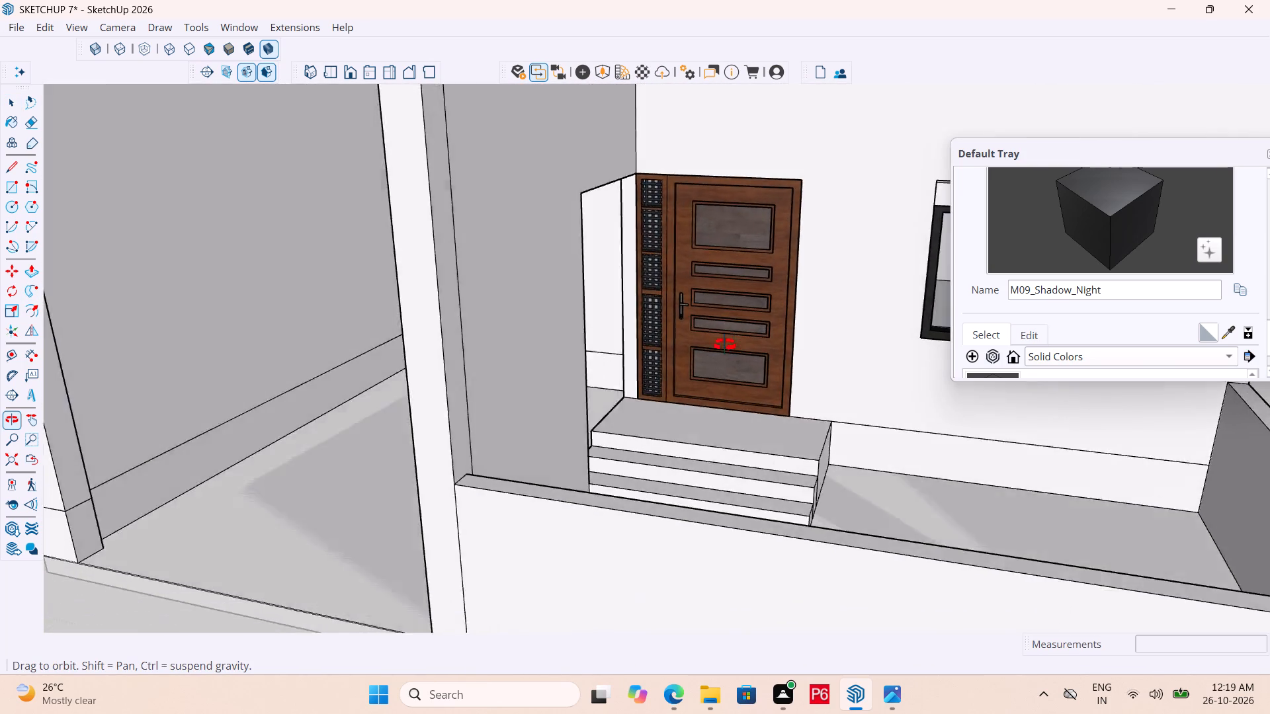
{"action": "middle_click_drag", "start_coordinate": [725, 345], "coordinate": [659, 339]}
{"action": "scroll", "coordinate": [609, 348], "scroll_direction": "down", "scroll_amount": 5}
{"action": "key", "text": "ctrl+s"}
{"action": "key", "text": "ctrl+s"}
{"action": "key", "text": "ctrl+s"}
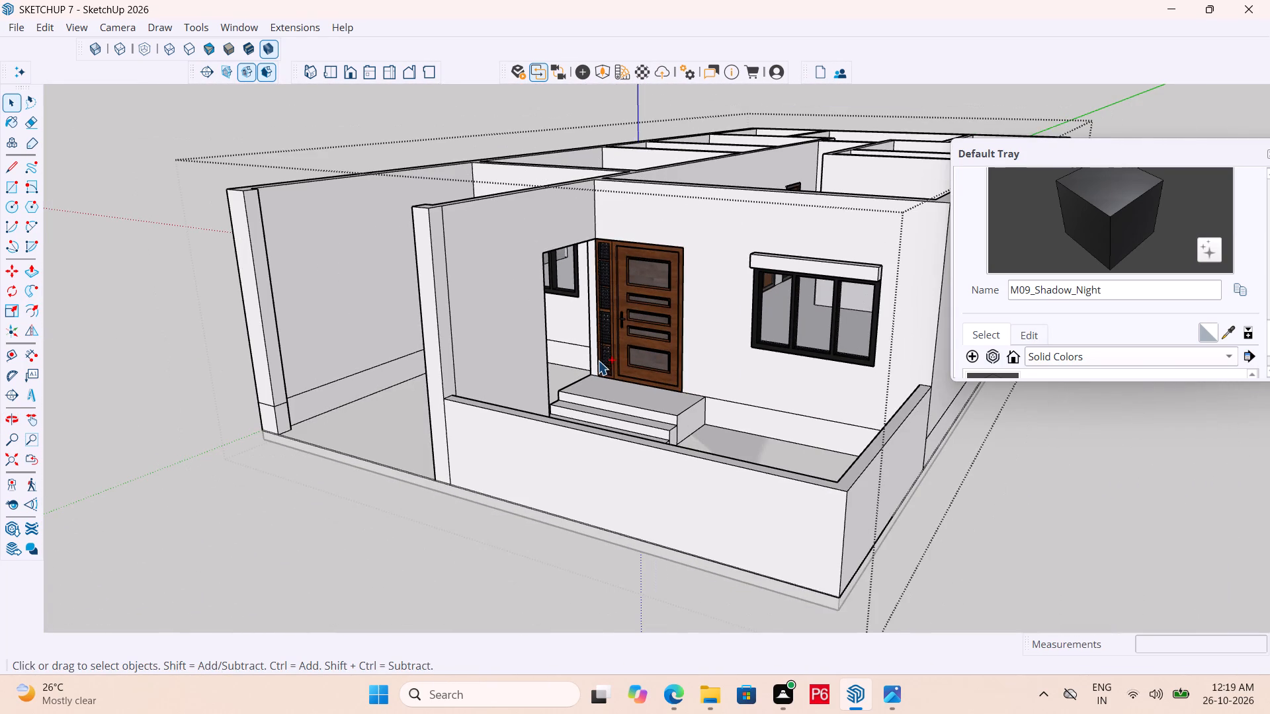
Close the house group that is still open for editing, leaving nothing selected.
{"action": "middle_click_drag", "start_coordinate": [596, 362], "coordinate": [730, 416]}
{"action": "key", "text": "space"}
{"action": "scroll", "coordinate": [465, 301], "scroll_direction": "down", "scroll_amount": 2}
{"action": "middle_click_drag", "start_coordinate": [456, 297], "coordinate": [376, 257]}
{"action": "key", "text": "space"}
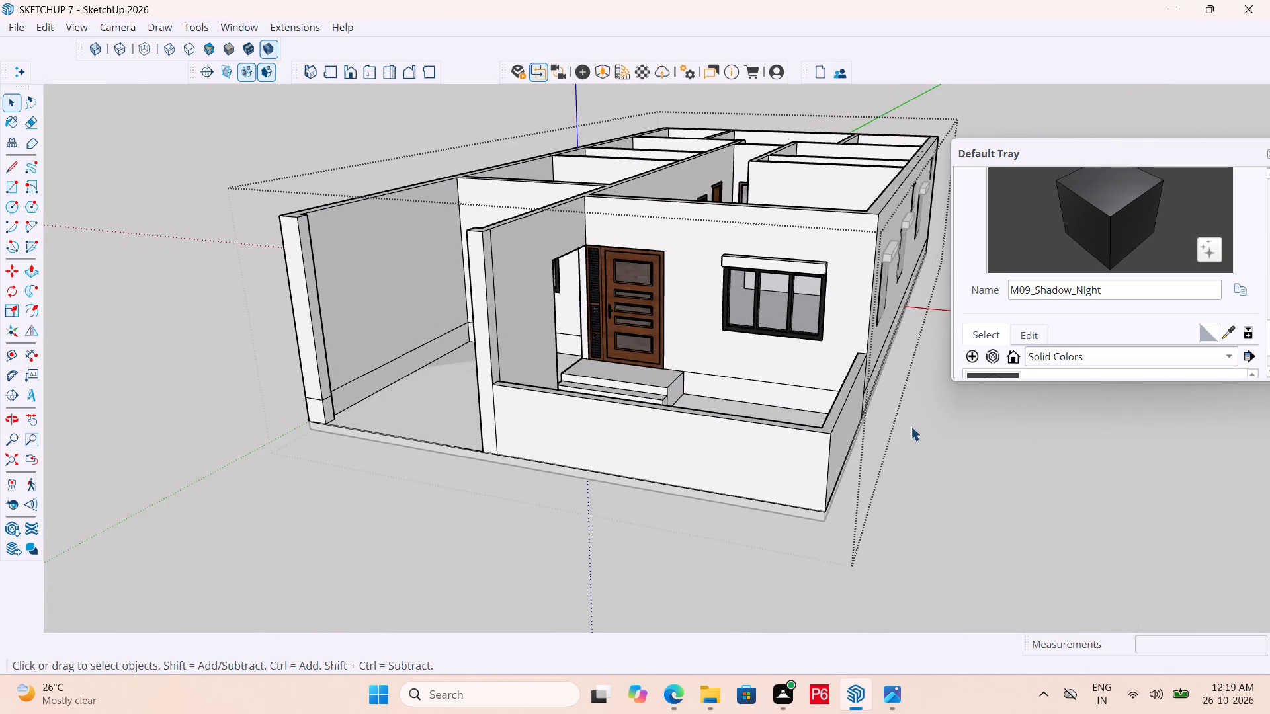
{"action": "left_click", "coordinate": [919, 438]}
Examine the whole house model from all sides, ending on the front with the entrance door.
{"action": "scroll", "coordinate": [531, 333], "scroll_direction": "down", "scroll_amount": 5}
{"action": "middle_click_drag", "start_coordinate": [637, 340], "coordinate": [984, 372]}
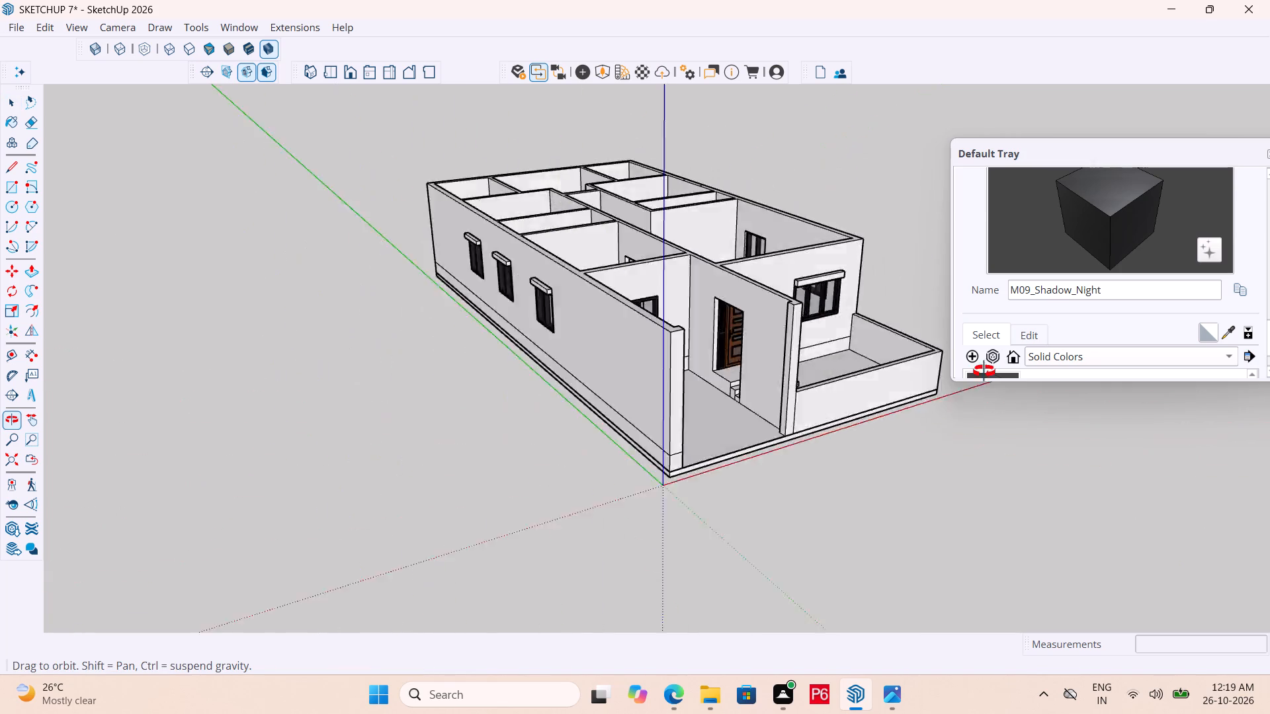
{"action": "middle_click_drag", "start_coordinate": [984, 372], "coordinate": [1269, 397]}
{"action": "middle_click_drag", "start_coordinate": [648, 385], "coordinate": [1122, 362]}
{"action": "middle_click_drag", "start_coordinate": [360, 392], "coordinate": [845, 414]}
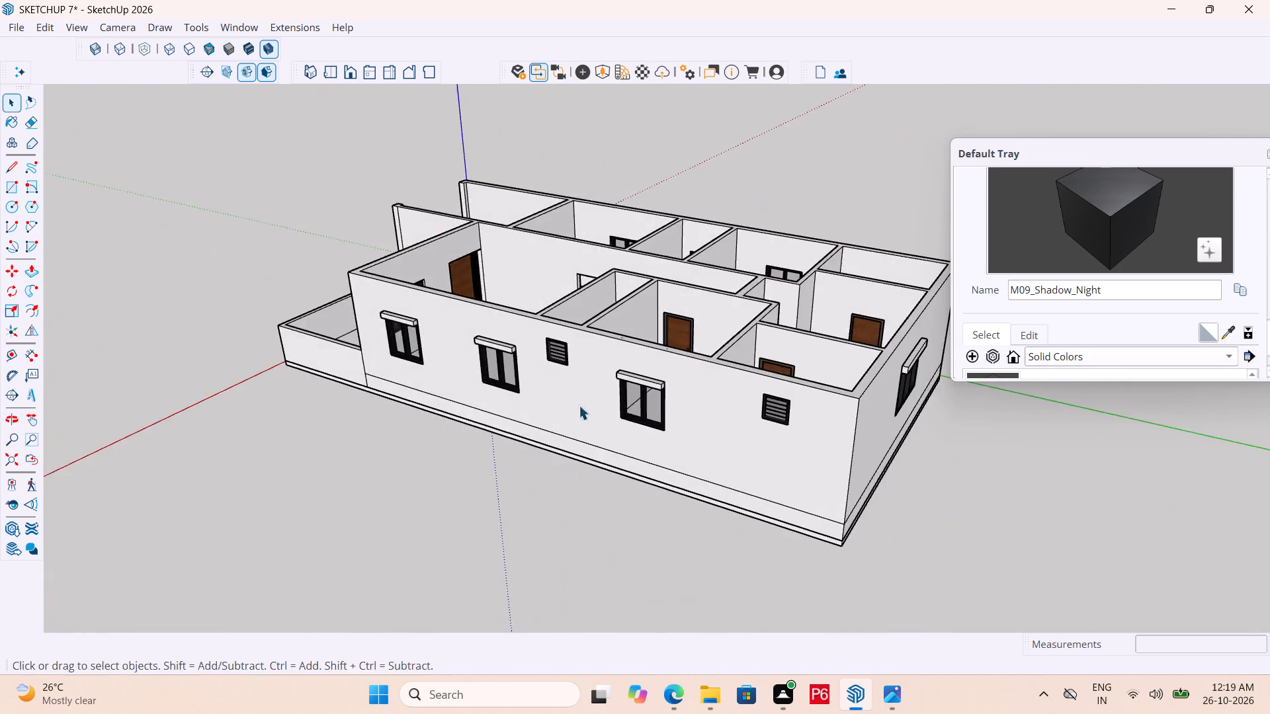
{"action": "middle_click_drag", "start_coordinate": [437, 403], "coordinate": [924, 405]}
{"action": "middle_click_drag", "start_coordinate": [390, 410], "coordinate": [606, 339]}
{"action": "scroll", "coordinate": [519, 316], "scroll_direction": "down", "scroll_amount": 5}
{"action": "middle_click_drag", "start_coordinate": [554, 366], "coordinate": [497, 401]}
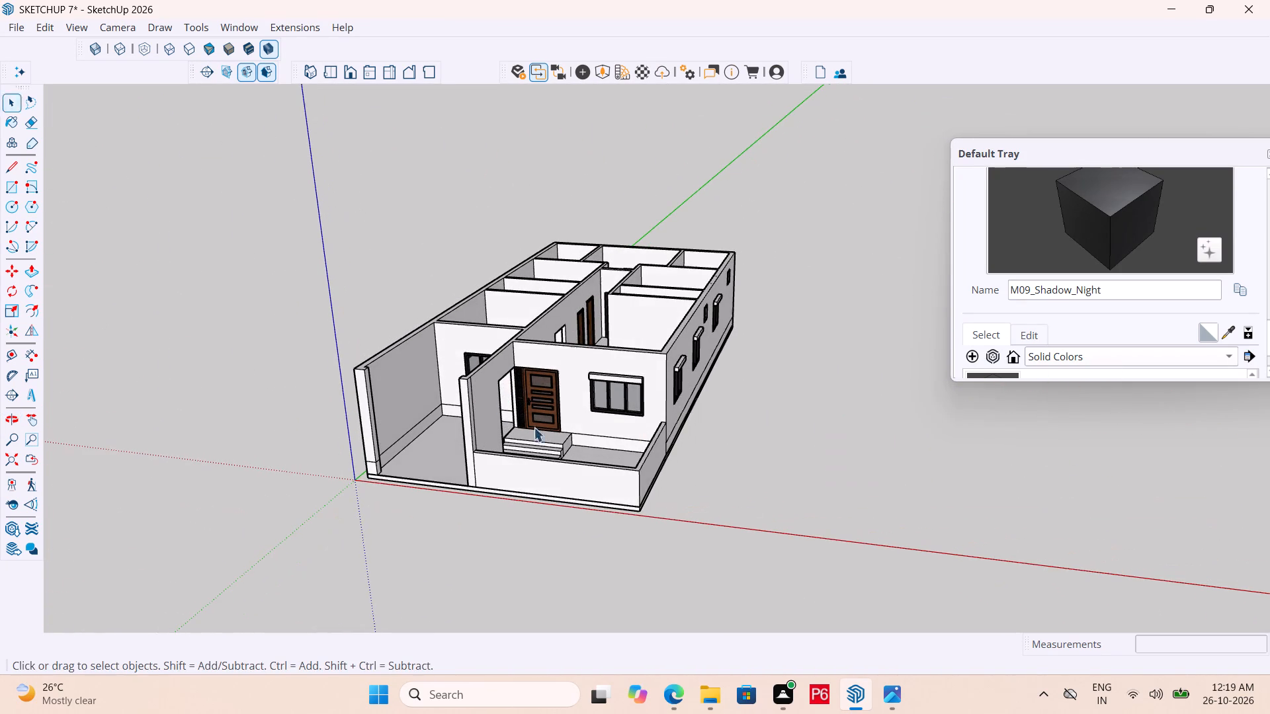
{"action": "key", "text": "space"}
{"action": "left_click", "coordinate": [815, 419]}
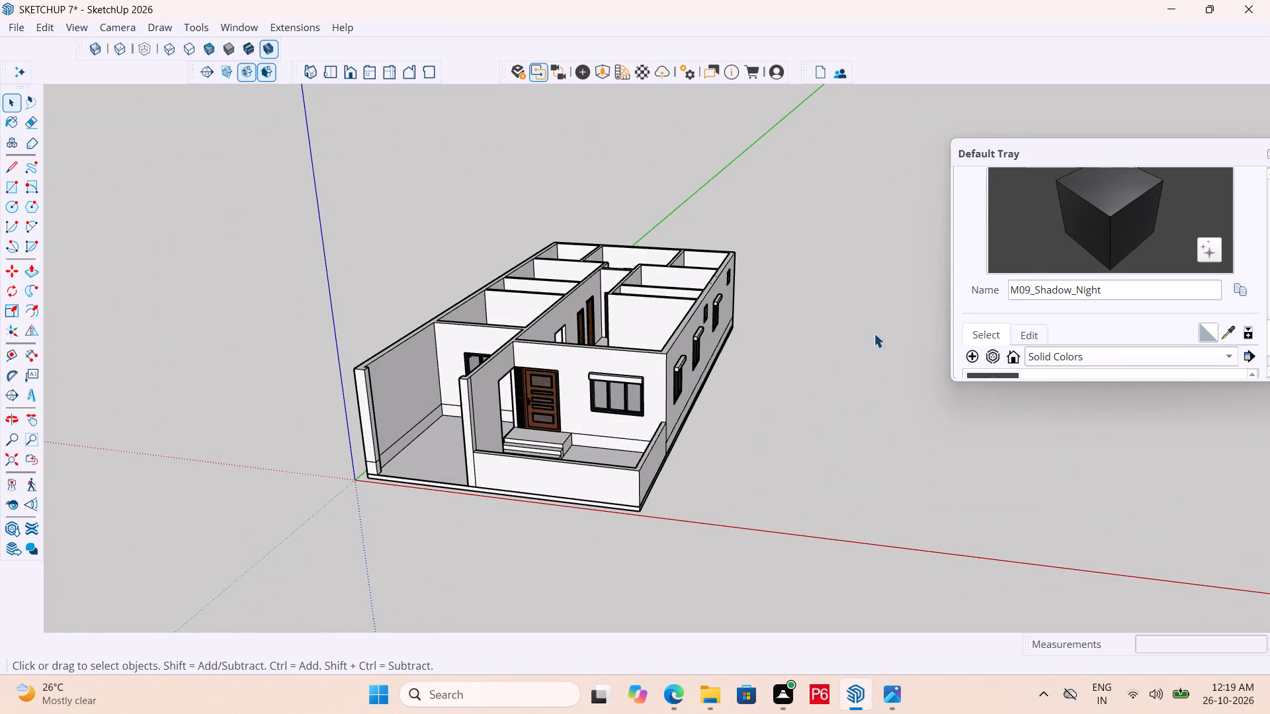
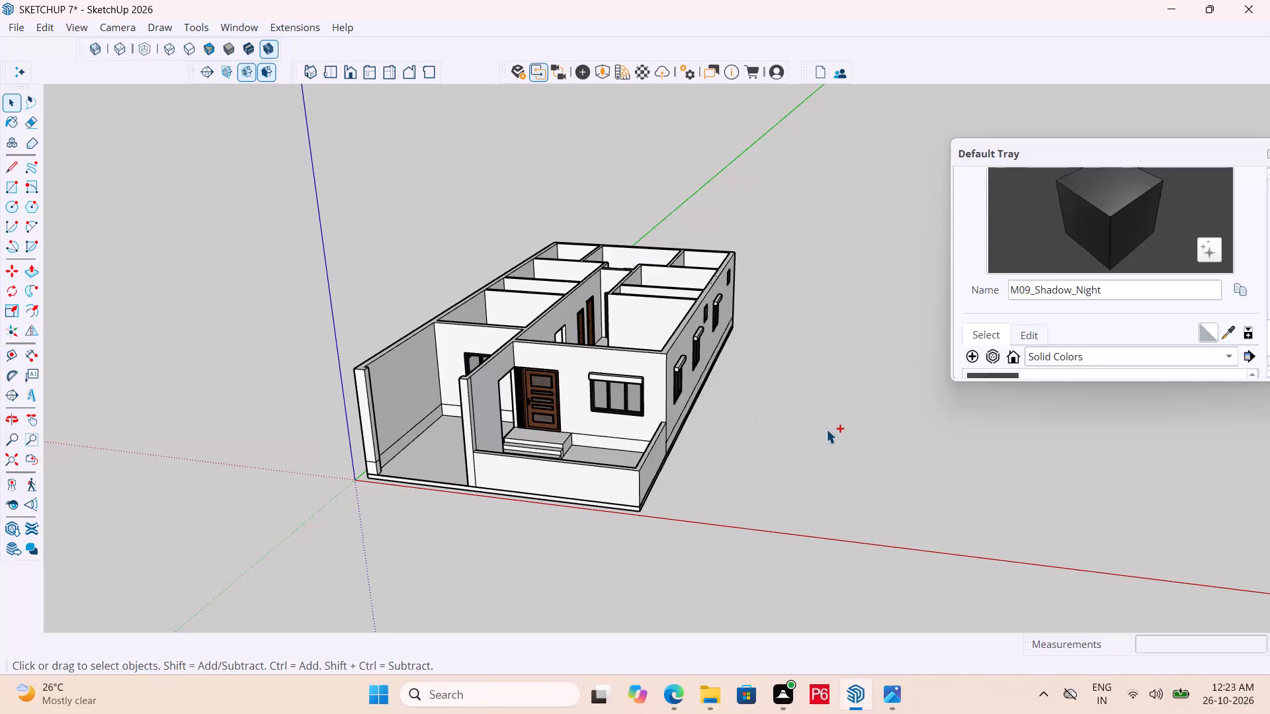
Save the house model.
{"action": "key", "text": "ctrl+s"}
{"action": "key", "text": "ctrl+s"}
{"action": "key", "text": "ctrl+s"}
{"action": "key", "text": "ctrl+s"}
{"action": "key", "text": "ctrl+s"}
{"action": "key", "text": "ctrl+s"}
{"action": "key", "text": "ctrl+s"}
{"action": "key", "text": "ctrl+s"}
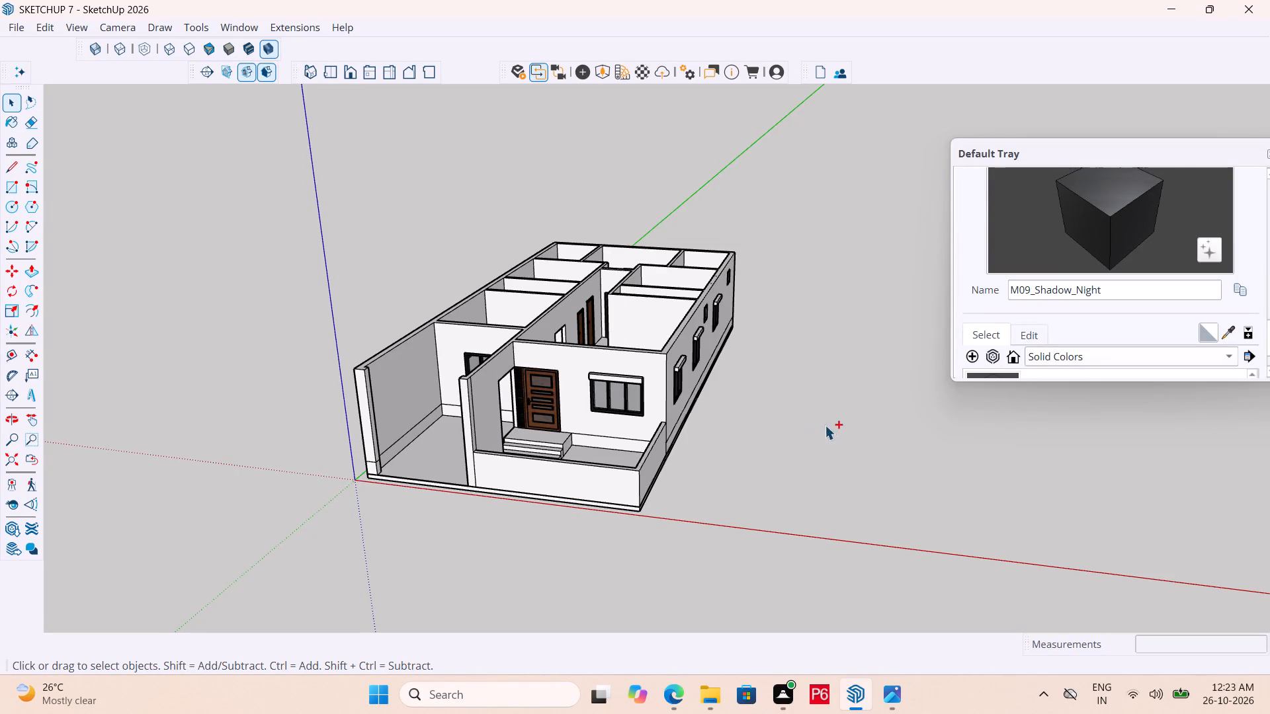
{"action": "key", "text": "ctrl+s"}
{"action": "key", "text": "ctrl+s"}
{"action": "key", "text": "ctrl+s"}
Examine the front bays, porch, side wall and room layout of the house from several angles.
{"action": "scroll", "coordinate": [839, 388], "scroll_direction": "down", "scroll_amount": 5}
{"action": "middle_click_drag", "start_coordinate": [704, 425], "coordinate": [602, 513]}
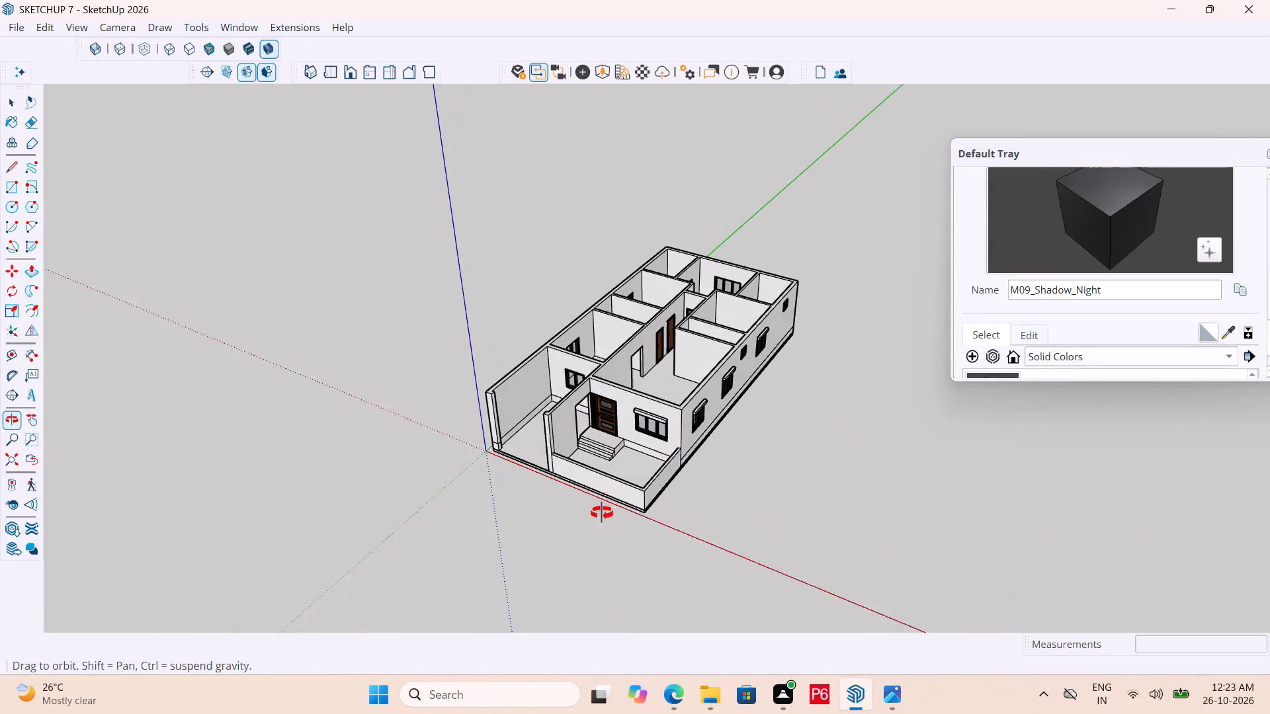
{"action": "middle_click_drag", "start_coordinate": [602, 513], "coordinate": [590, 521]}
{"action": "scroll", "coordinate": [475, 472], "scroll_direction": "up", "scroll_amount": 11}
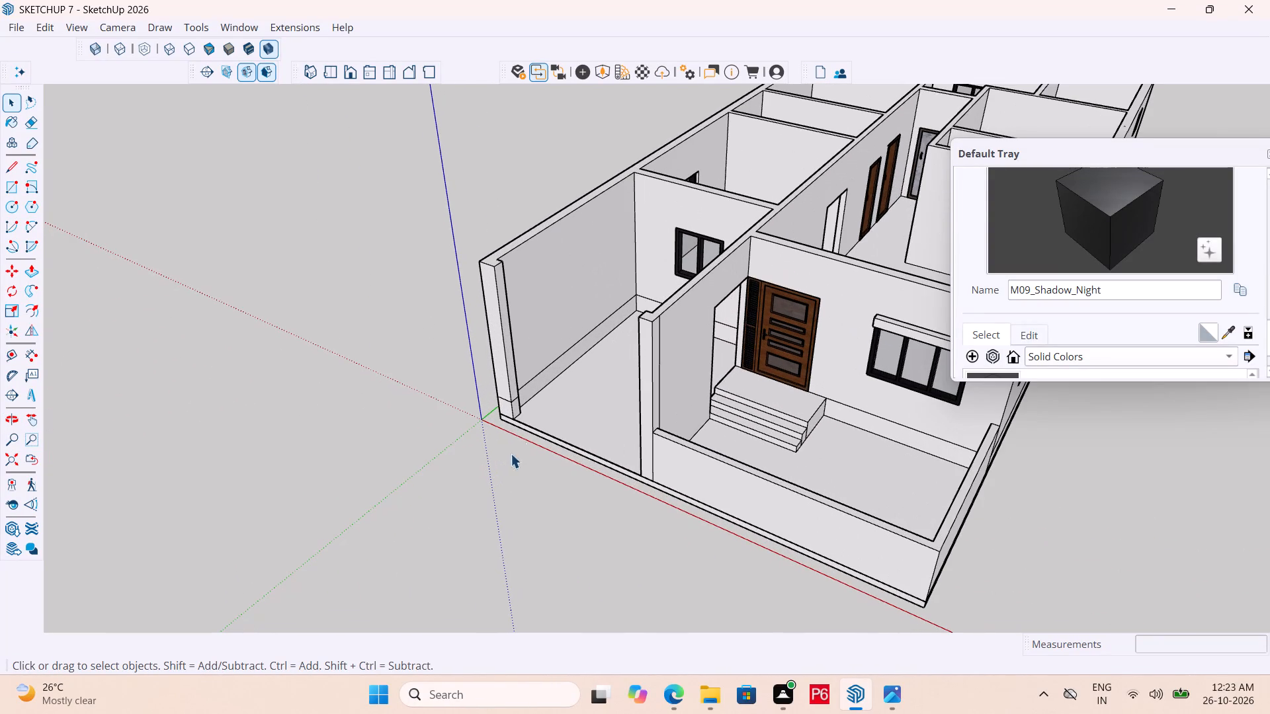
{"action": "middle_click_drag", "start_coordinate": [581, 411], "coordinate": [882, 484]}
{"action": "middle_click_drag", "start_coordinate": [818, 483], "coordinate": [787, 483]}
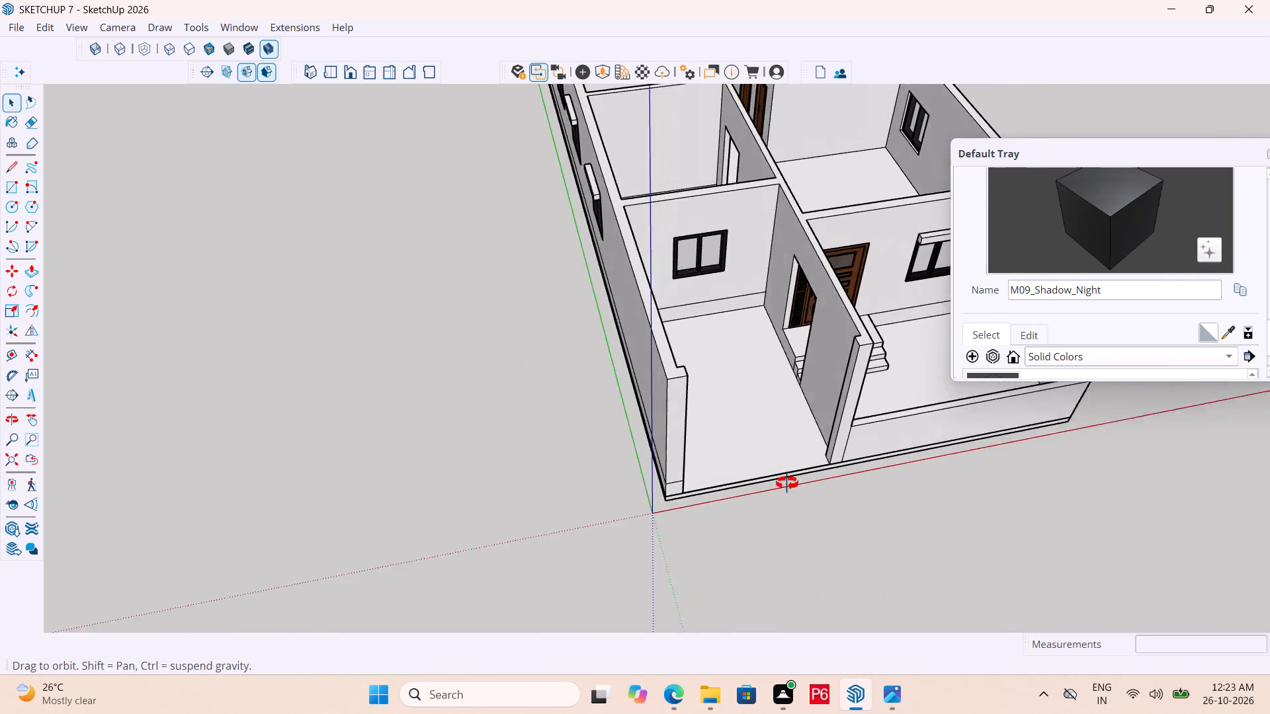
{"action": "middle_click_drag", "start_coordinate": [787, 483], "coordinate": [656, 462]}
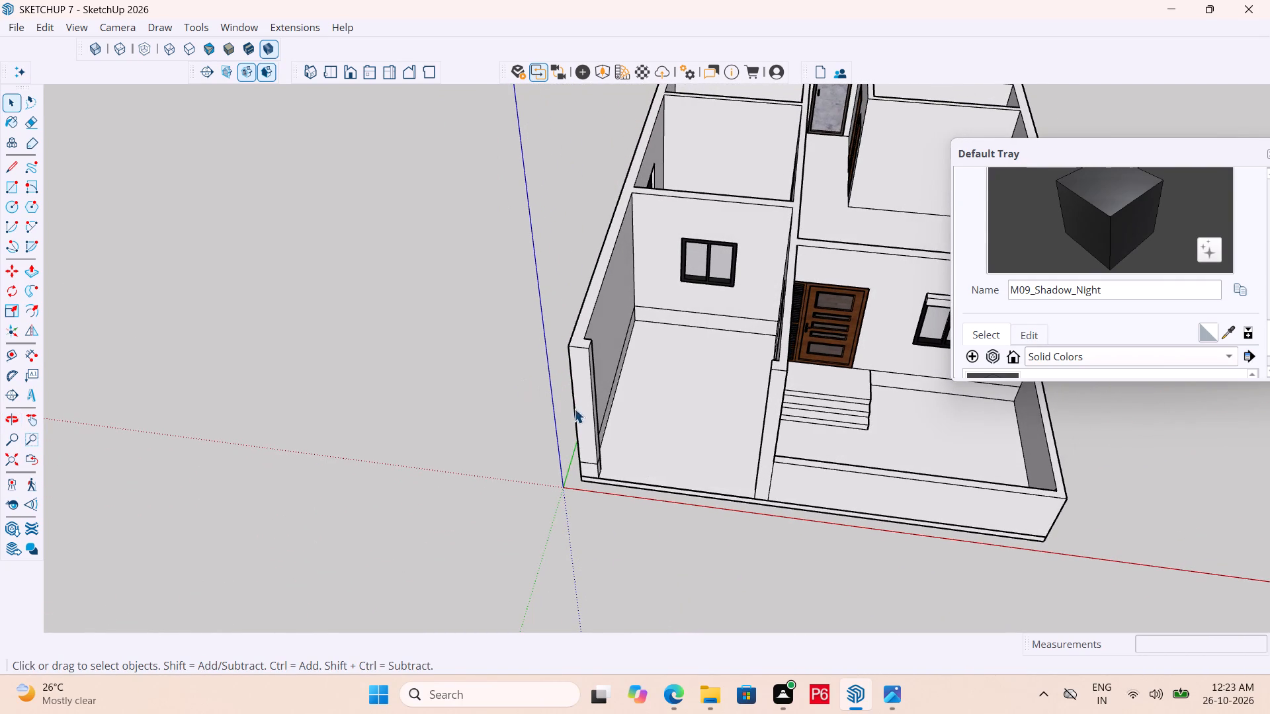
{"action": "scroll", "coordinate": [466, 409], "scroll_direction": "down", "scroll_amount": 1}
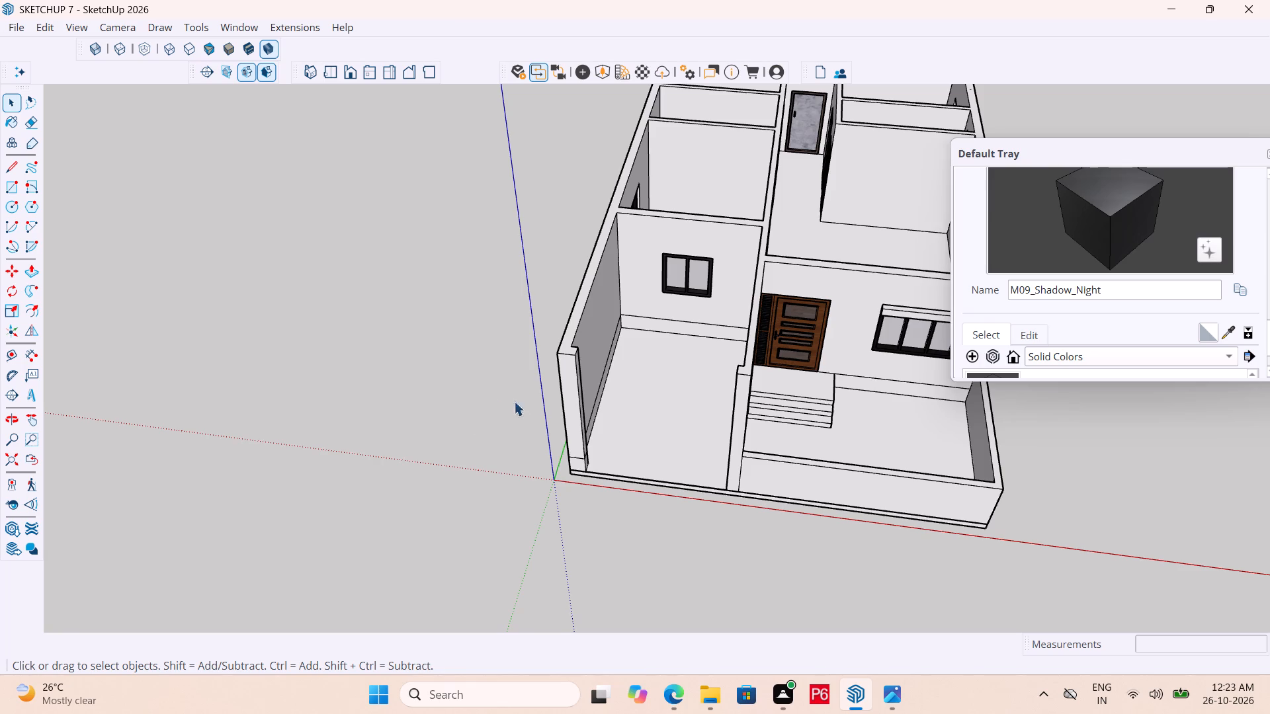
{"action": "key", "text": "ctrl+s"}
{"action": "key", "text": "ctrl+s"}
{"action": "key", "text": "ctrl+s"}
{"action": "key", "text": "ctrl+s"}
{"action": "scroll", "coordinate": [466, 403], "scroll_direction": "down", "scroll_amount": 5}
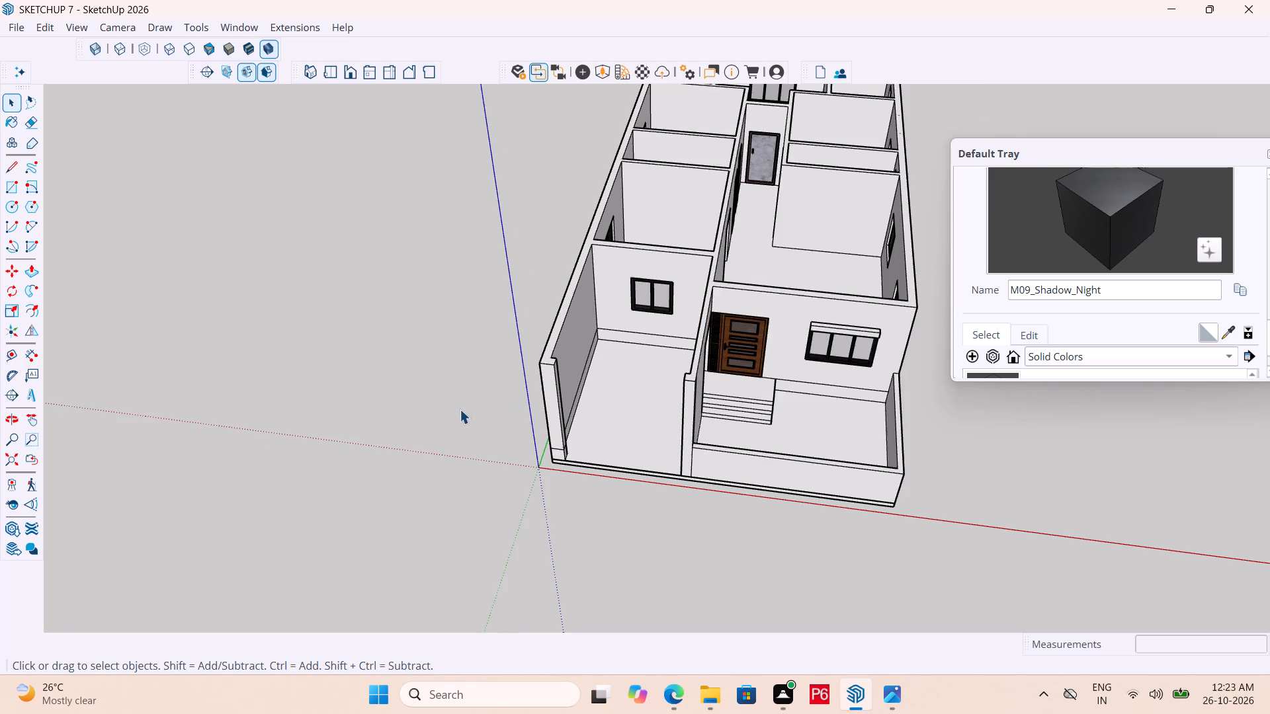
{"action": "scroll", "coordinate": [460, 404], "scroll_direction": "down", "scroll_amount": 5}
{"action": "middle_click_drag", "start_coordinate": [563, 432], "coordinate": [598, 418]}
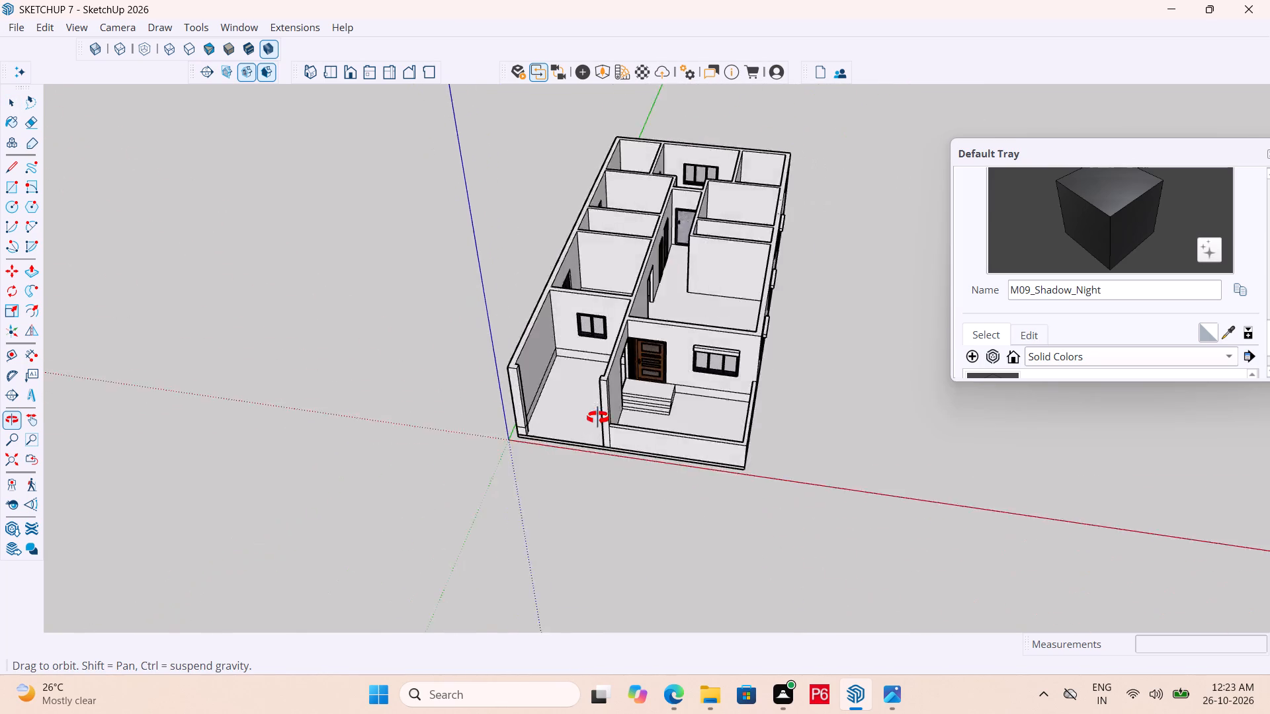
{"action": "middle_click_drag", "start_coordinate": [598, 418], "coordinate": [691, 411]}
{"action": "scroll", "coordinate": [704, 409], "scroll_direction": "up", "scroll_amount": 5}
{"action": "middle_click_drag", "start_coordinate": [671, 421], "coordinate": [618, 458]}
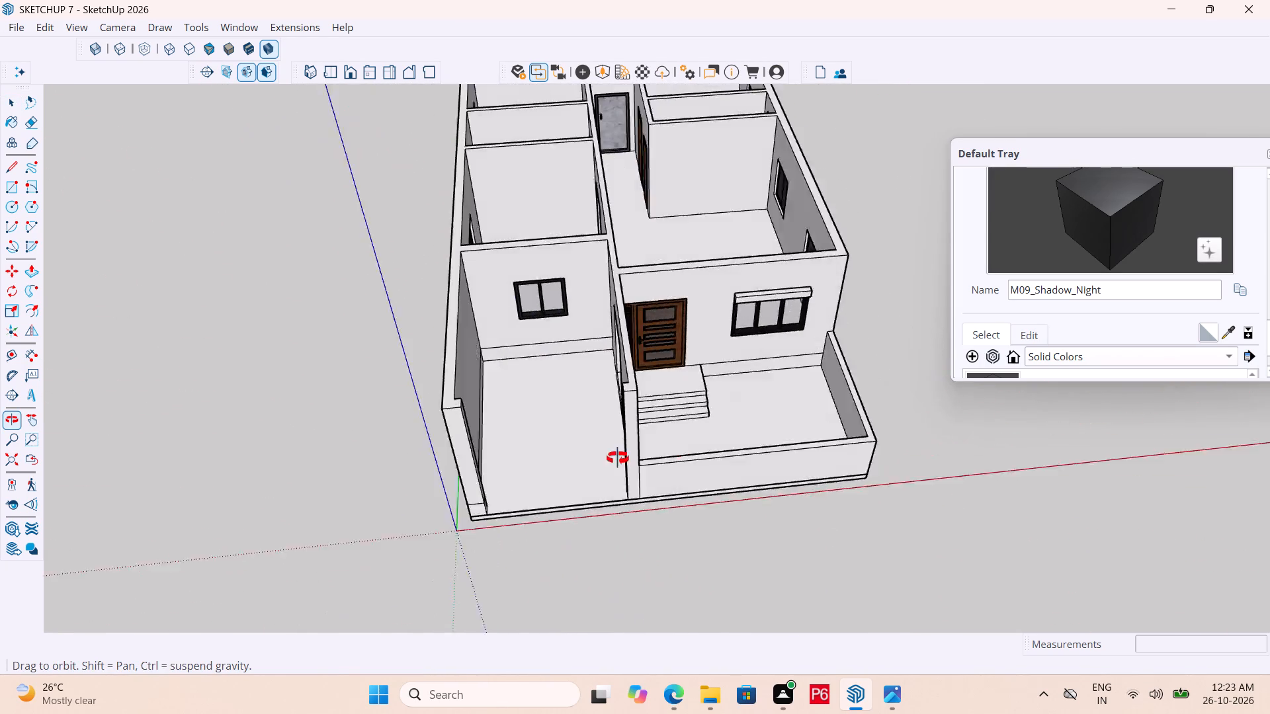
{"action": "middle_click_drag", "start_coordinate": [618, 458], "coordinate": [564, 464]}
{"action": "scroll", "coordinate": [435, 459], "scroll_direction": "down", "scroll_amount": 6}
{"action": "scroll", "coordinate": [635, 387], "scroll_direction": "down", "scroll_amount": 1}
{"action": "middle_click_drag", "start_coordinate": [634, 387], "coordinate": [429, 341]}
{"action": "scroll", "coordinate": [718, 193], "scroll_direction": "up", "scroll_amount": 4}
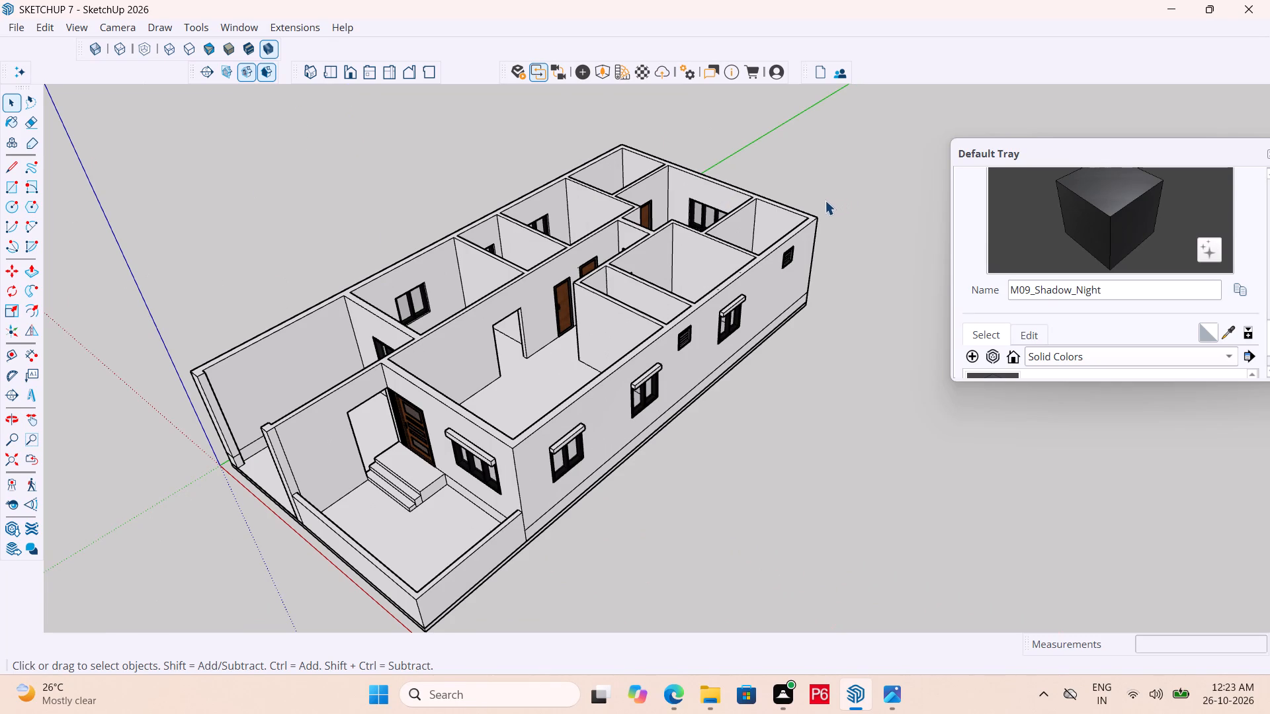
{"action": "middle_click_drag", "start_coordinate": [534, 311], "coordinate": [718, 264]}
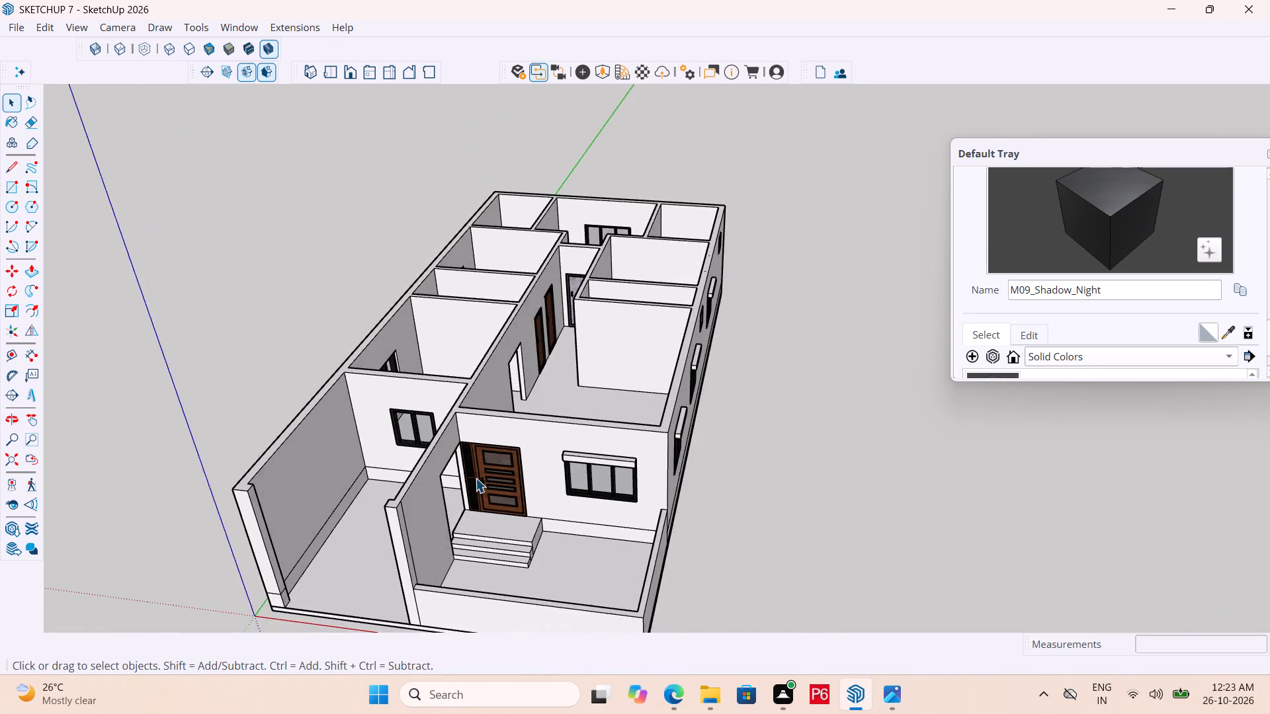
Examine the entrance door's side grilles, glazed recesses and lever handle up close.
{"action": "scroll", "coordinate": [476, 478], "scroll_direction": "up", "scroll_amount": 13}
{"action": "middle_click_drag", "start_coordinate": [505, 489], "coordinate": [490, 417]}
{"action": "scroll", "coordinate": [495, 424], "scroll_direction": "up", "scroll_amount": 3}
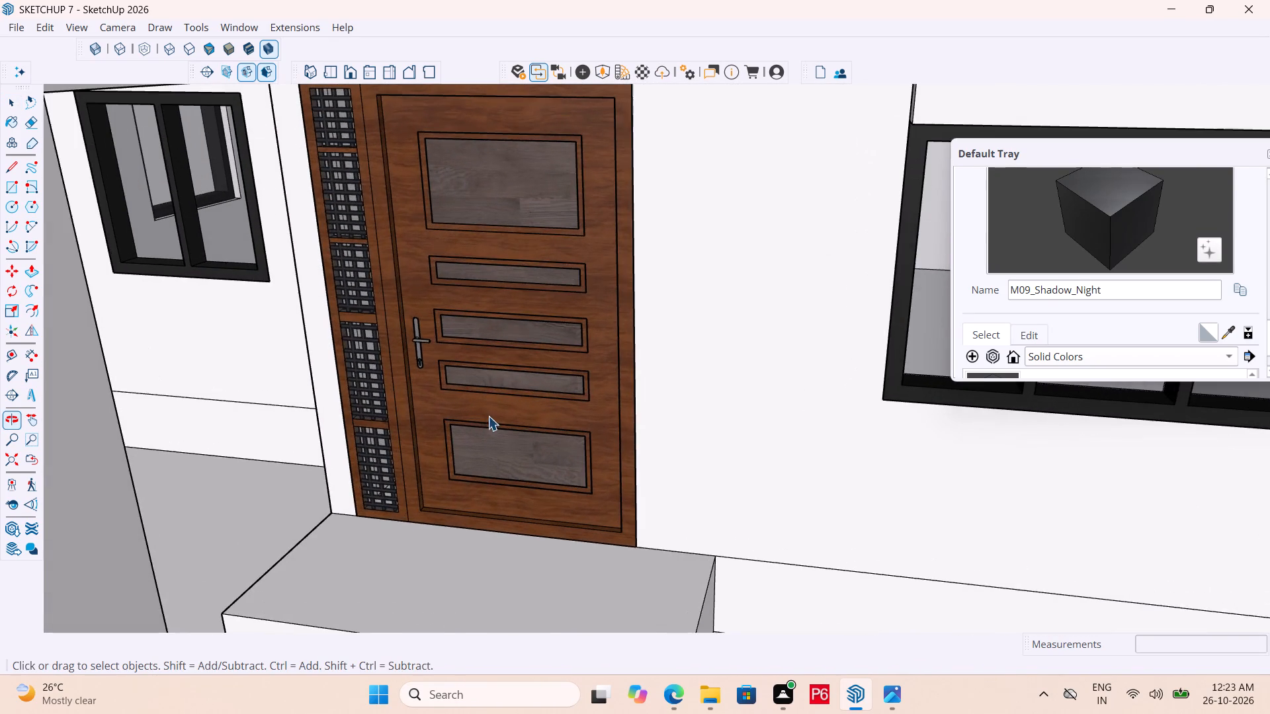
{"action": "scroll", "coordinate": [476, 471], "scroll_direction": "down", "scroll_amount": 4}
{"action": "scroll", "coordinate": [454, 380], "scroll_direction": "up", "scroll_amount": 10}
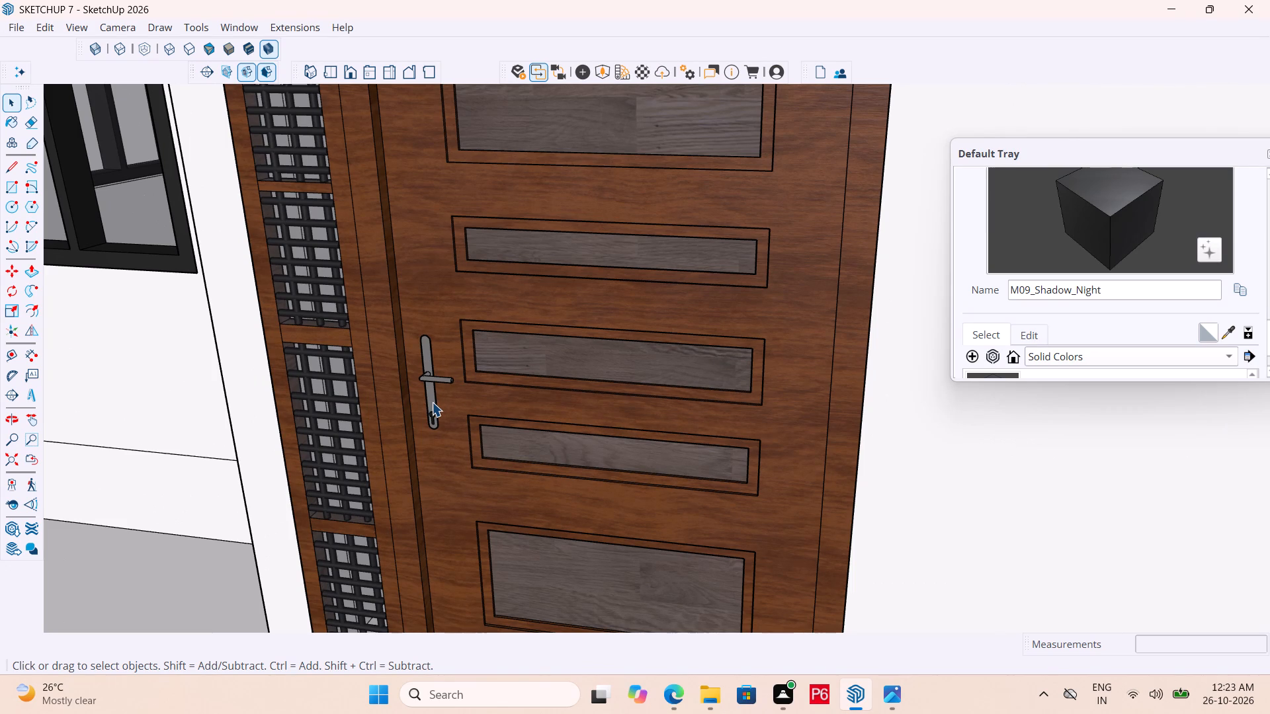
{"action": "key", "text": "ctrl+s"}
{"action": "key", "text": "ctrl+s"}
{"action": "key", "text": "ctrl+s"}
{"action": "key", "text": "ctrl+s"}
{"action": "key", "text": "ctrl+s"}
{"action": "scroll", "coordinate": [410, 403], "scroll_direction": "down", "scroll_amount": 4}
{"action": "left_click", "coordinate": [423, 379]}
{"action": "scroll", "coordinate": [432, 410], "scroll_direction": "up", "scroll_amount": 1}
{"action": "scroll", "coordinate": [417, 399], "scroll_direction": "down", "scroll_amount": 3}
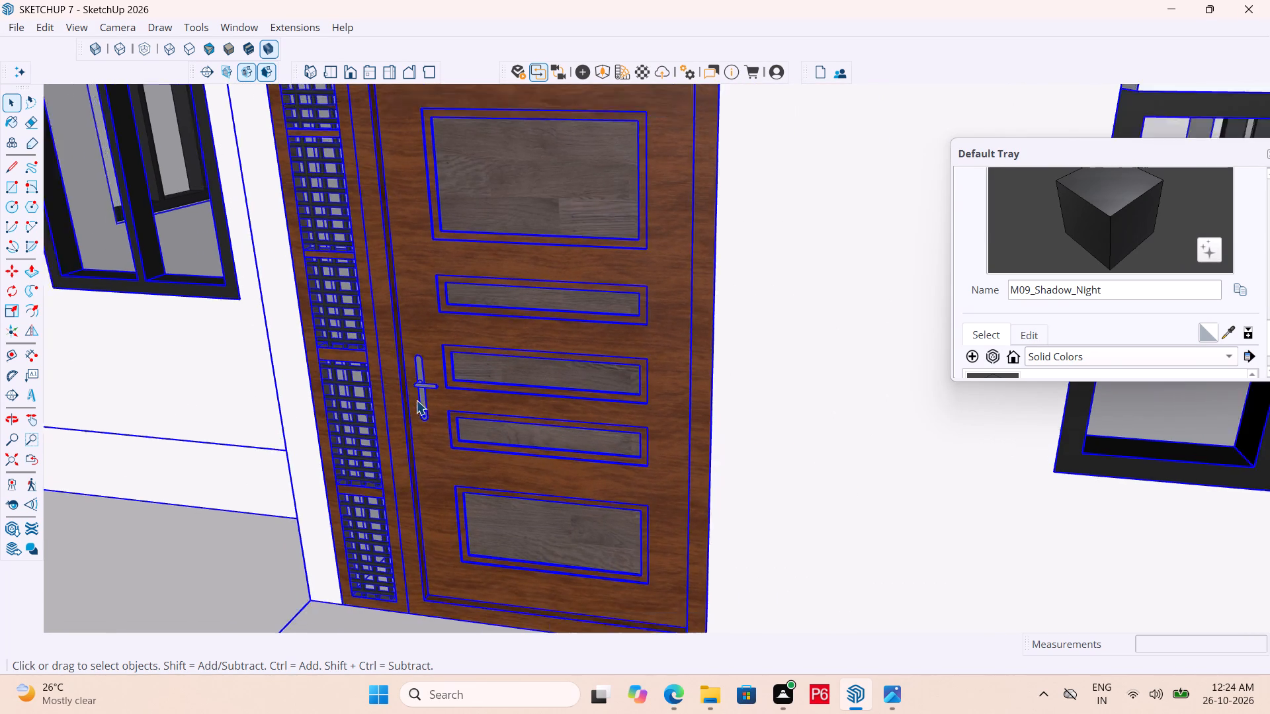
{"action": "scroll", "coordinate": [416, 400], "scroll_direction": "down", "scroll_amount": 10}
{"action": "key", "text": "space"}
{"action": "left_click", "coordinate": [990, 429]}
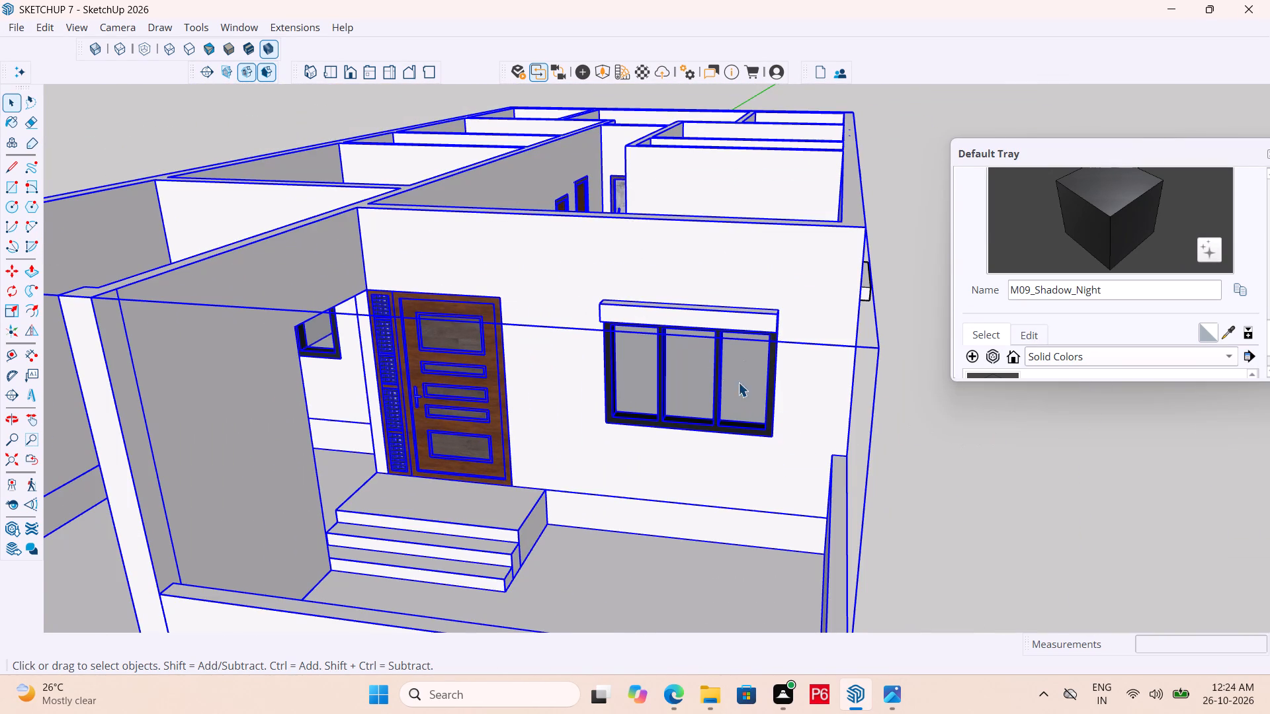
Examine the interior doors along the corridor and the overall room layout from above.
{"action": "scroll", "coordinate": [698, 383], "scroll_direction": "down", "scroll_amount": 4}
{"action": "middle_click_drag", "start_coordinate": [767, 360], "coordinate": [988, 475]}
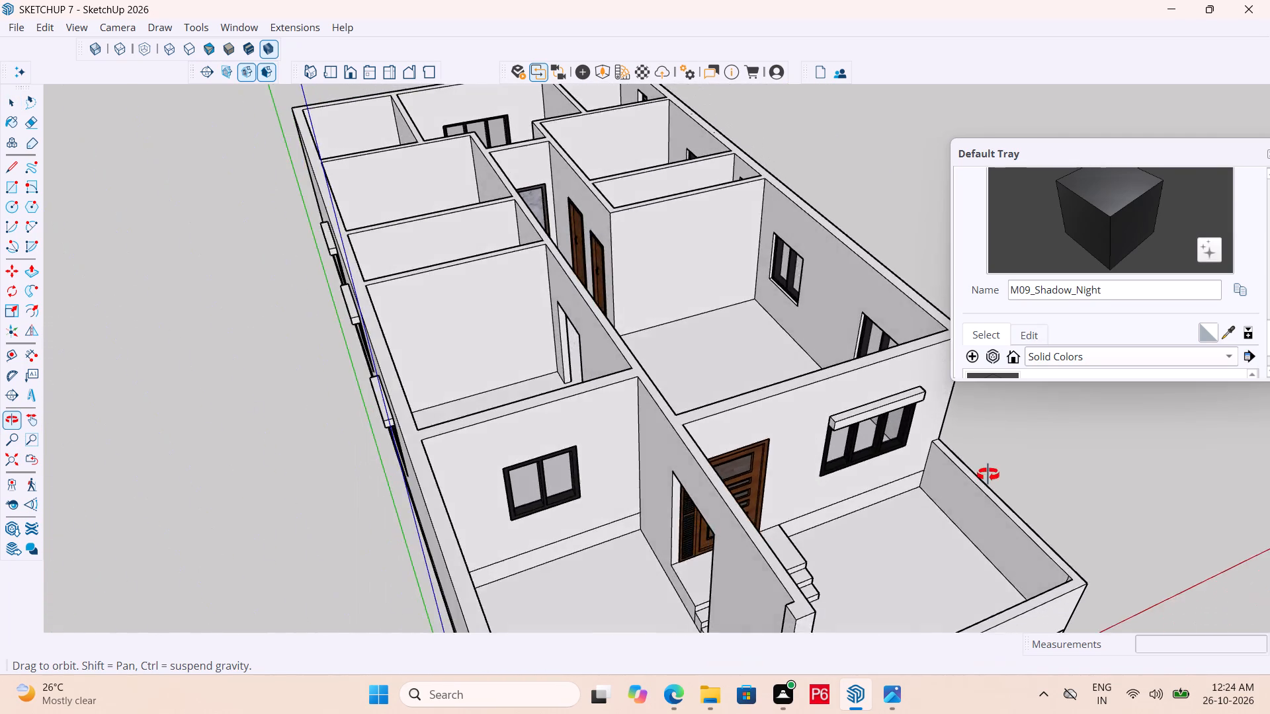
{"action": "middle_click_drag", "start_coordinate": [988, 475], "coordinate": [704, 469]}
{"action": "middle_click_drag", "start_coordinate": [828, 475], "coordinate": [1028, 470]}
{"action": "scroll", "coordinate": [434, 171], "scroll_direction": "up", "scroll_amount": 8}
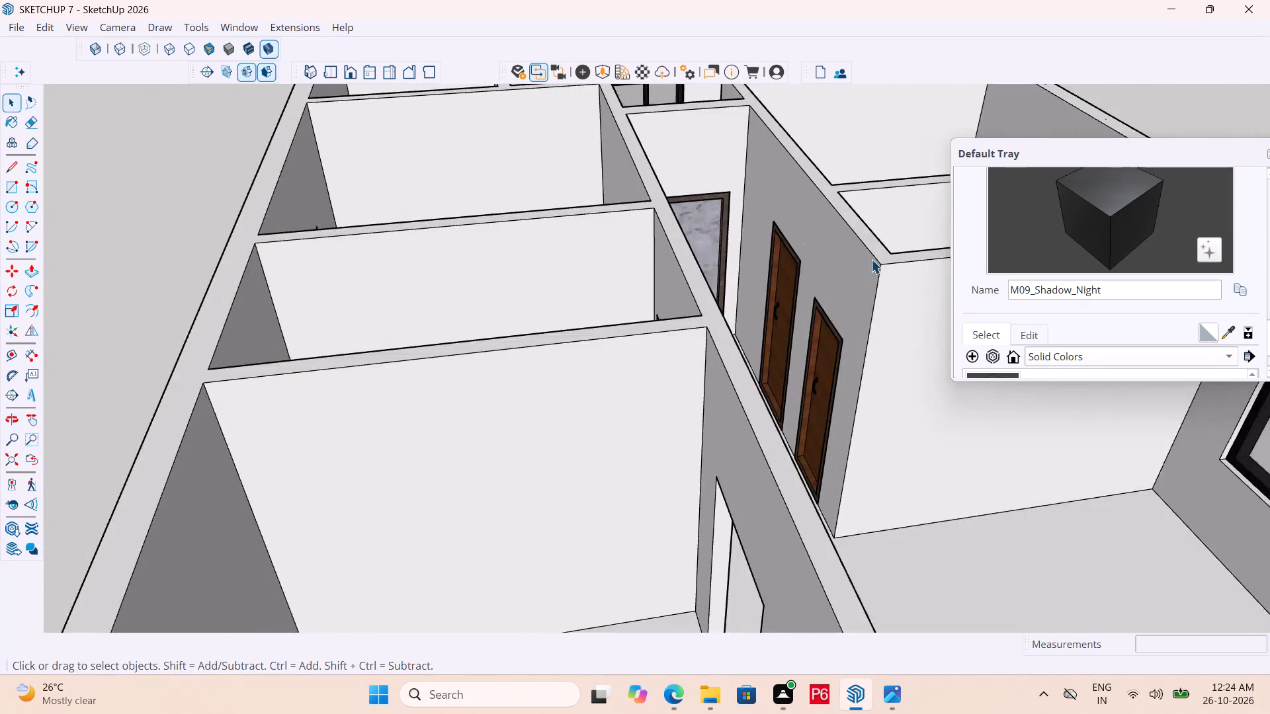
{"action": "scroll", "coordinate": [871, 259], "scroll_direction": "up", "scroll_amount": 4}
{"action": "scroll", "coordinate": [786, 350], "scroll_direction": "up", "scroll_amount": 6}
{"action": "middle_click_drag", "start_coordinate": [792, 375], "coordinate": [874, 440]}
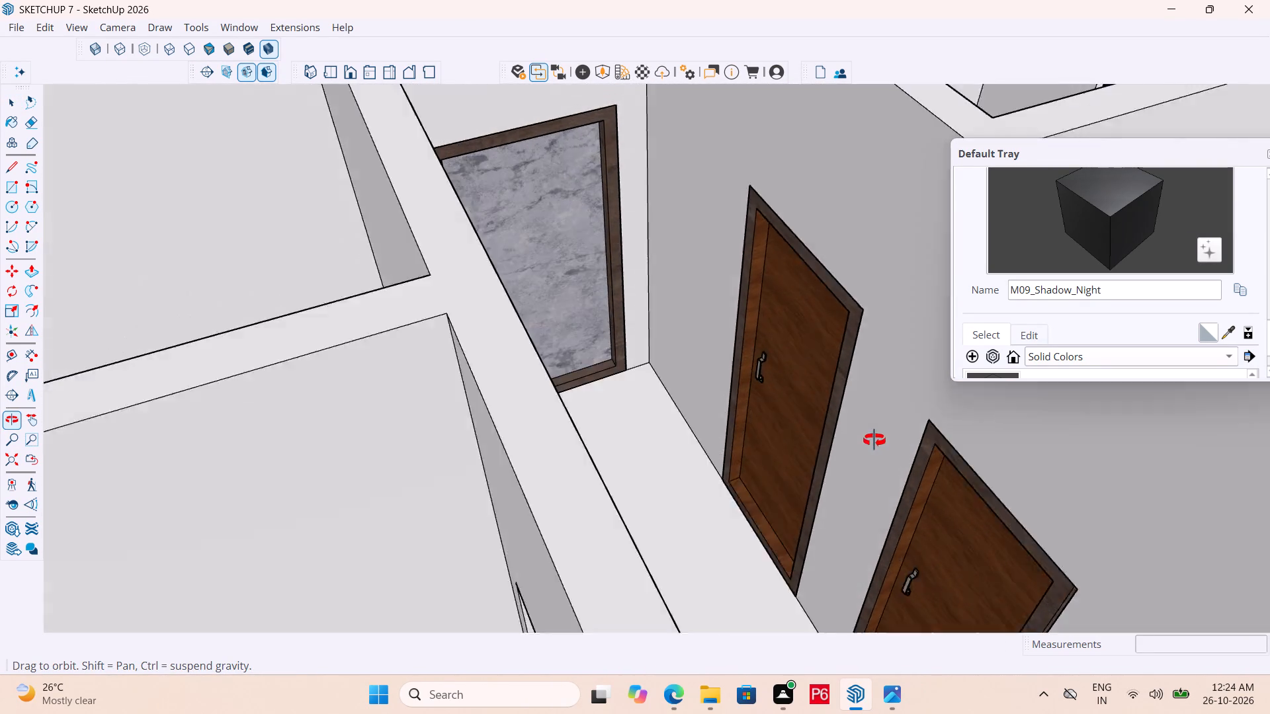
{"action": "middle_click_drag", "start_coordinate": [874, 440], "coordinate": [792, 430]}
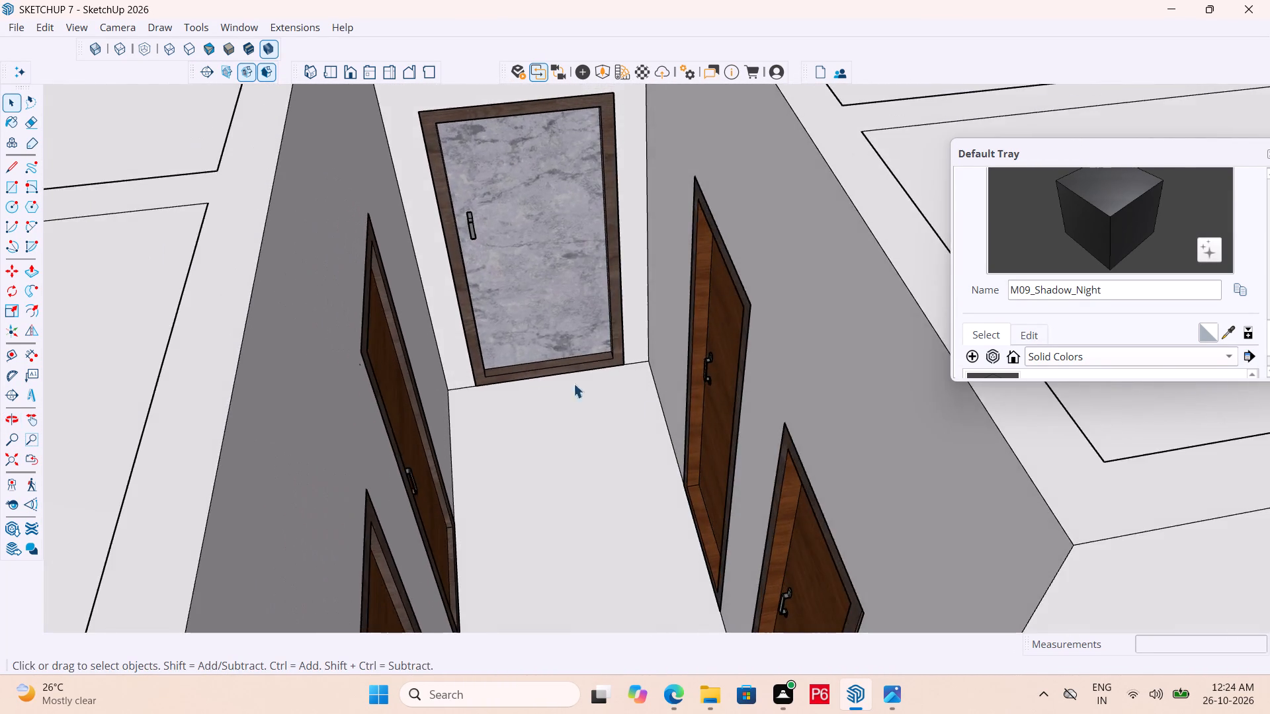
{"action": "scroll", "coordinate": [532, 382], "scroll_direction": "down", "scroll_amount": 7}
{"action": "scroll", "coordinate": [600, 391], "scroll_direction": "down", "scroll_amount": 7}
{"action": "scroll", "coordinate": [560, 295], "scroll_direction": "down", "scroll_amount": 7}
{"action": "middle_click_drag", "start_coordinate": [542, 311], "coordinate": [729, 371]}
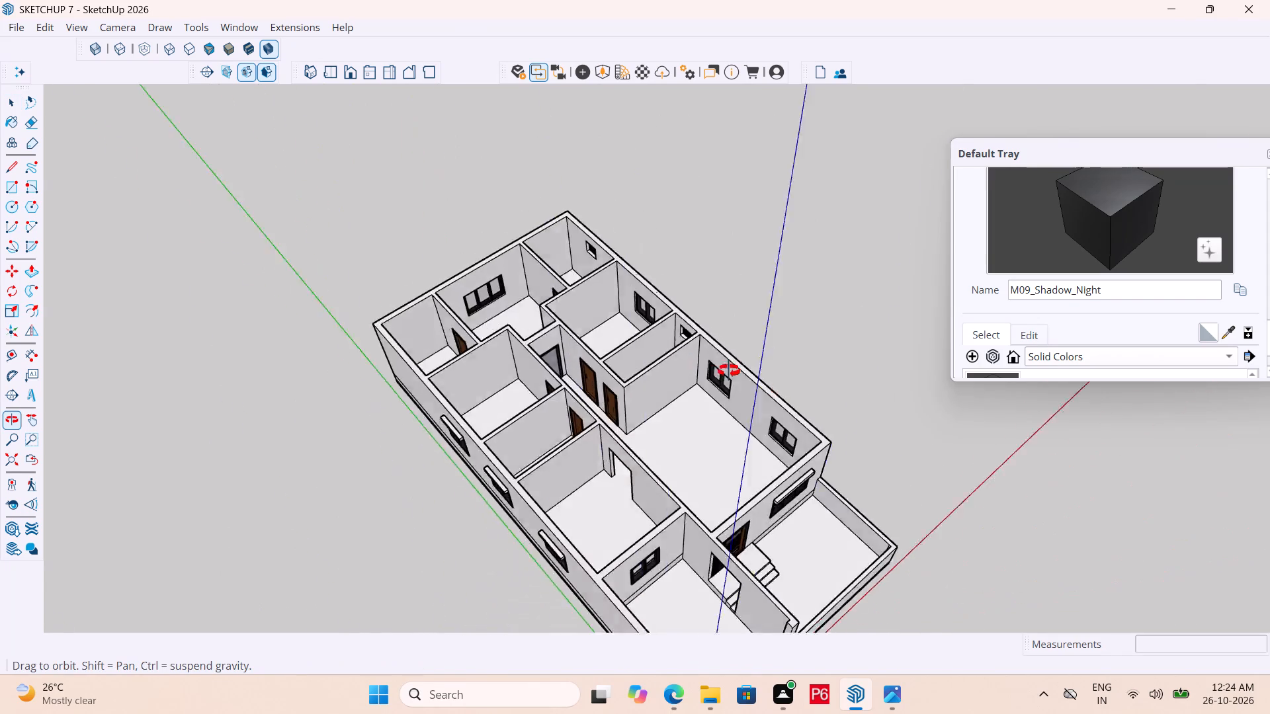
{"action": "middle_click_drag", "start_coordinate": [729, 371], "coordinate": [573, 391]}
{"action": "scroll", "coordinate": [524, 259], "scroll_direction": "down", "scroll_amount": 6}
{"action": "middle_click_drag", "start_coordinate": [671, 392], "coordinate": [464, 444]}
{"action": "scroll", "coordinate": [497, 301], "scroll_direction": "up", "scroll_amount": 3}
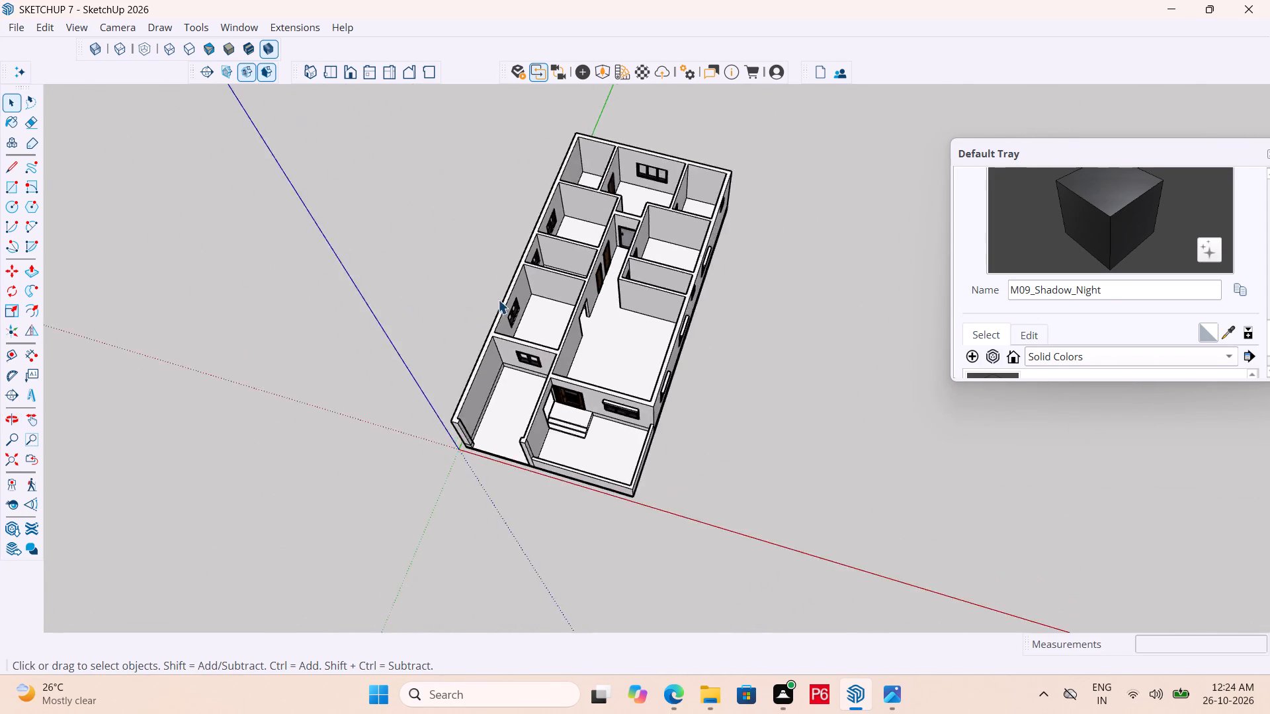
Open the house group for editing and select the floor face of the main hall, corridor and adjoining room.
{"action": "scroll", "coordinate": [498, 299], "scroll_direction": "up", "scroll_amount": 9}
{"action": "left_click", "coordinate": [707, 346]}
{"action": "double_click", "coordinate": [709, 303]}
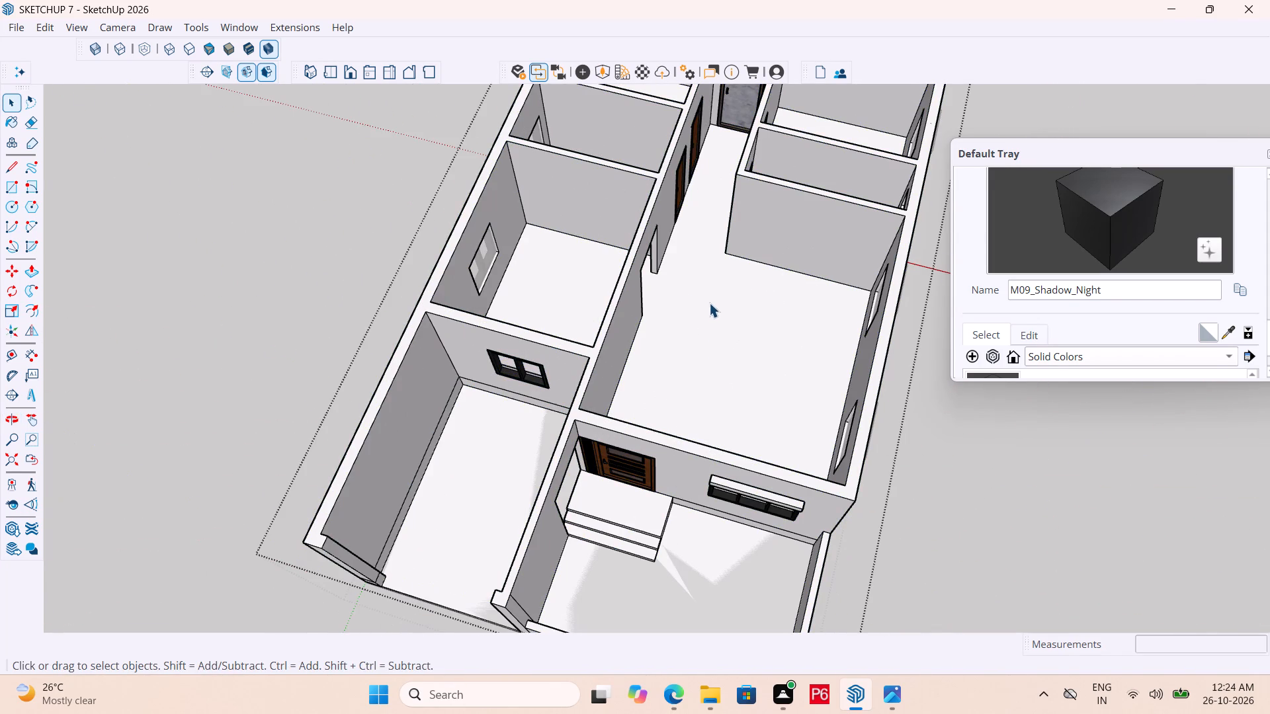
{"action": "left_click", "coordinate": [683, 295]}
{"action": "scroll", "coordinate": [506, 225], "scroll_direction": "down", "scroll_amount": 6}
{"action": "middle_click_drag", "start_coordinate": [630, 325], "coordinate": [723, 356]}
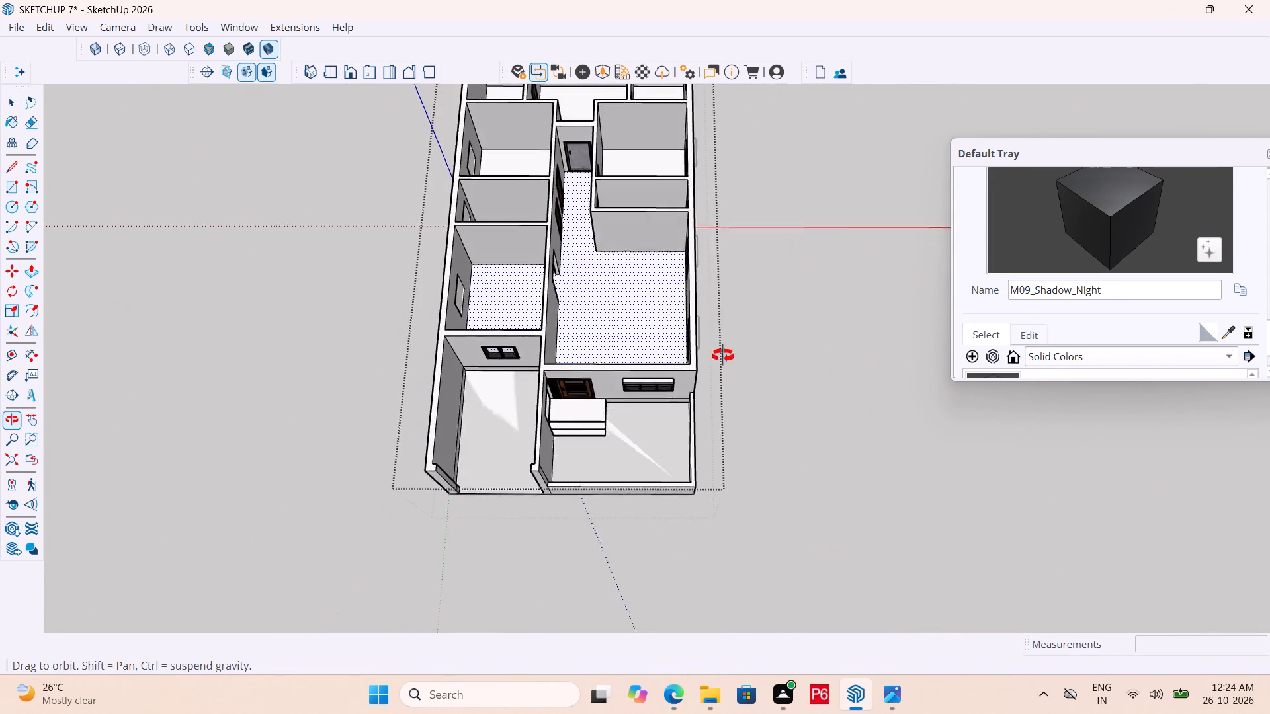
{"action": "middle_click_drag", "start_coordinate": [723, 356], "coordinate": [488, 364]}
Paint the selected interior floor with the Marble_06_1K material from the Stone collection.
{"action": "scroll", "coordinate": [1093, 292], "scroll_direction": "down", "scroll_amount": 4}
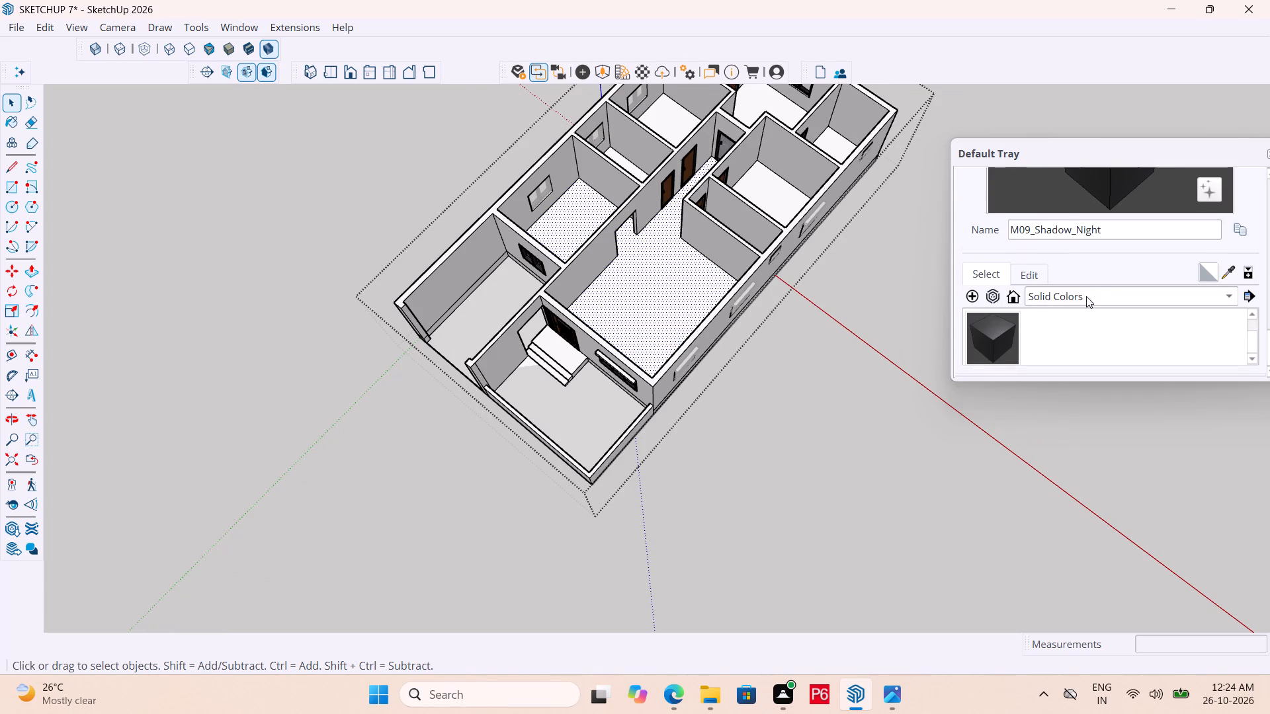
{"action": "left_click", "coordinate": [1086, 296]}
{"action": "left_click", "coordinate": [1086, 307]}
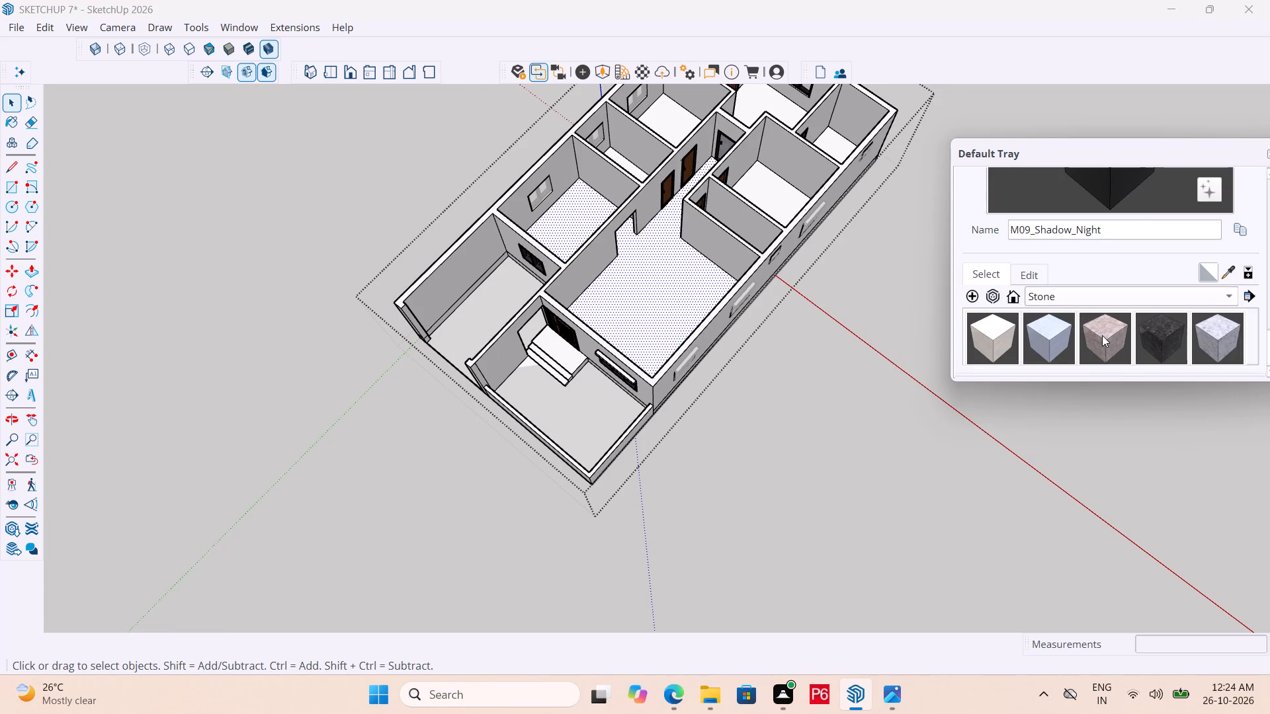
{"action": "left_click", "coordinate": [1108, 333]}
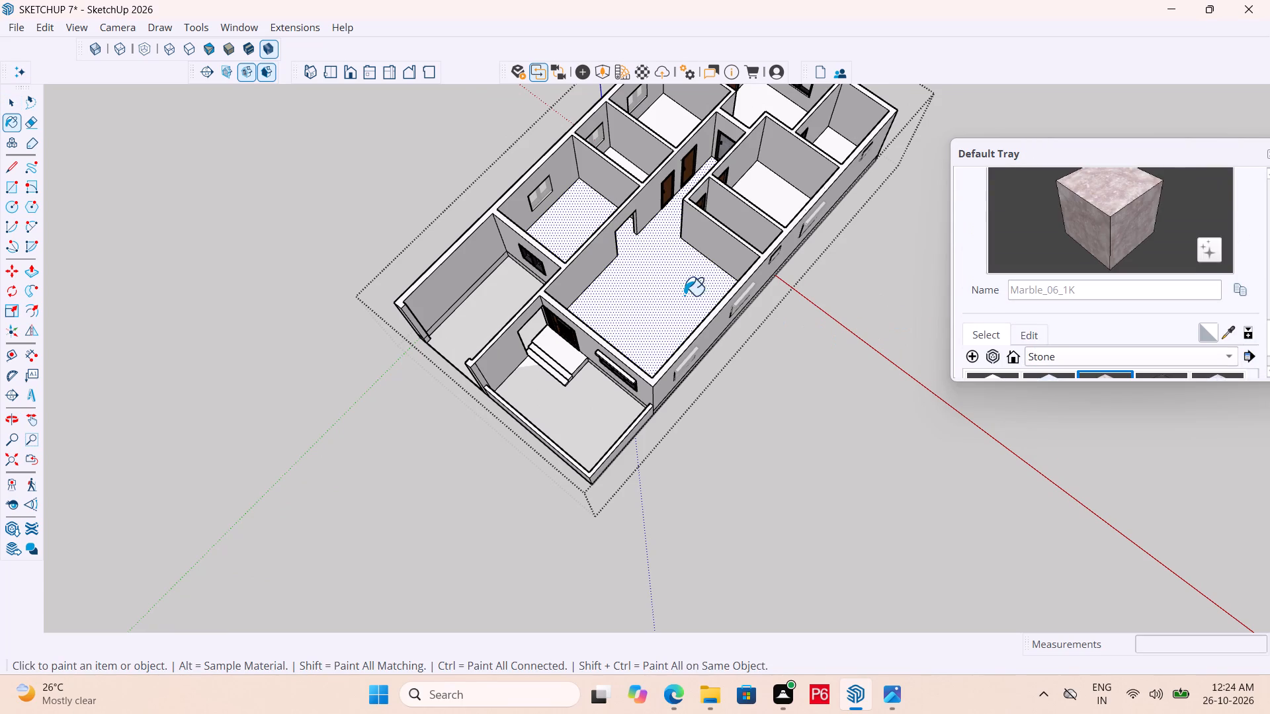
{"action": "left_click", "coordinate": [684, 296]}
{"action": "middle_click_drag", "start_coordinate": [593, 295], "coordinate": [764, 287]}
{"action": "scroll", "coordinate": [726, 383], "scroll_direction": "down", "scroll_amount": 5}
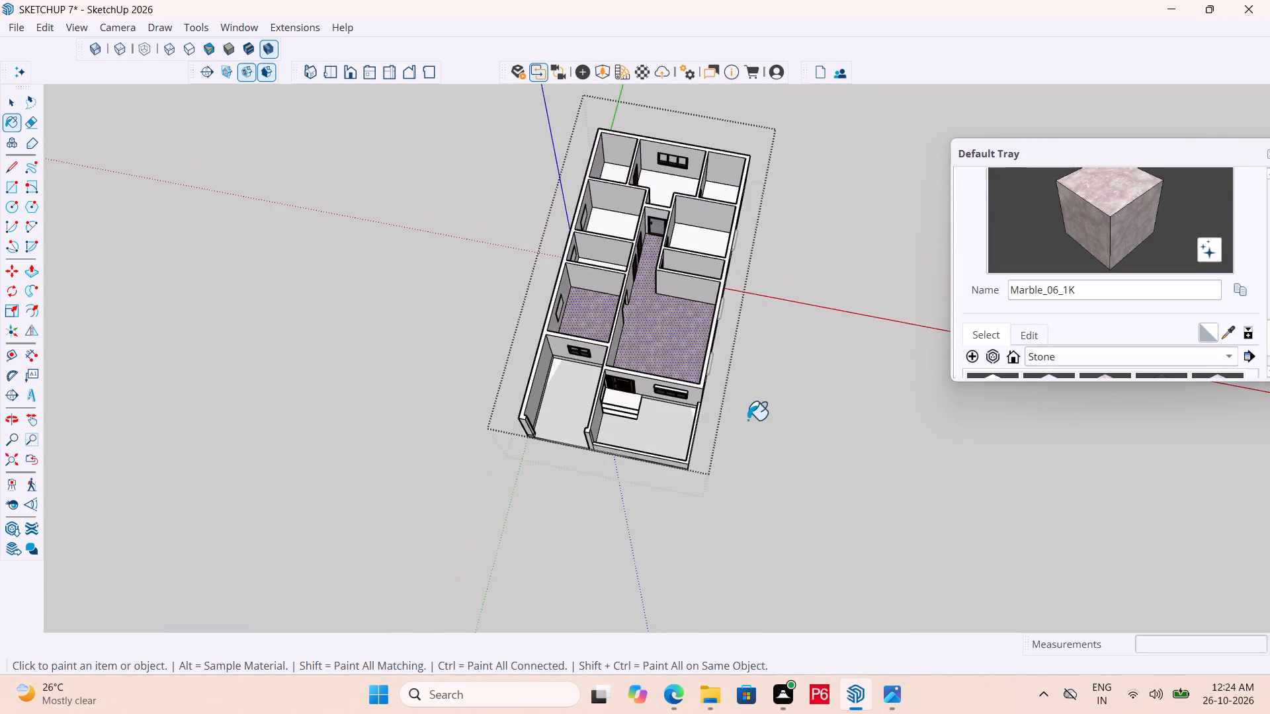
Save the model with the marble floor material applied.
{"action": "key", "text": "ctrl+s"}
{"action": "key", "text": "ctrl+s"}
{"action": "key", "text": "ctrl+s"}
{"action": "key", "text": "ctrl+s"}
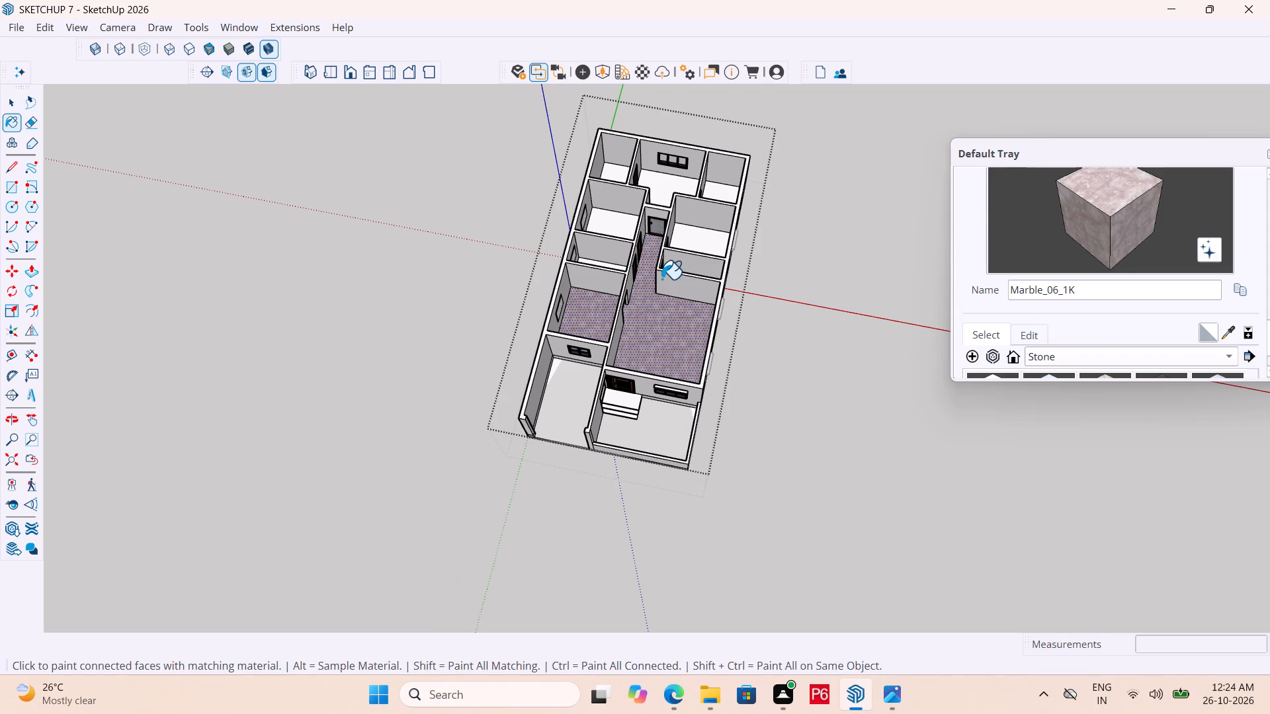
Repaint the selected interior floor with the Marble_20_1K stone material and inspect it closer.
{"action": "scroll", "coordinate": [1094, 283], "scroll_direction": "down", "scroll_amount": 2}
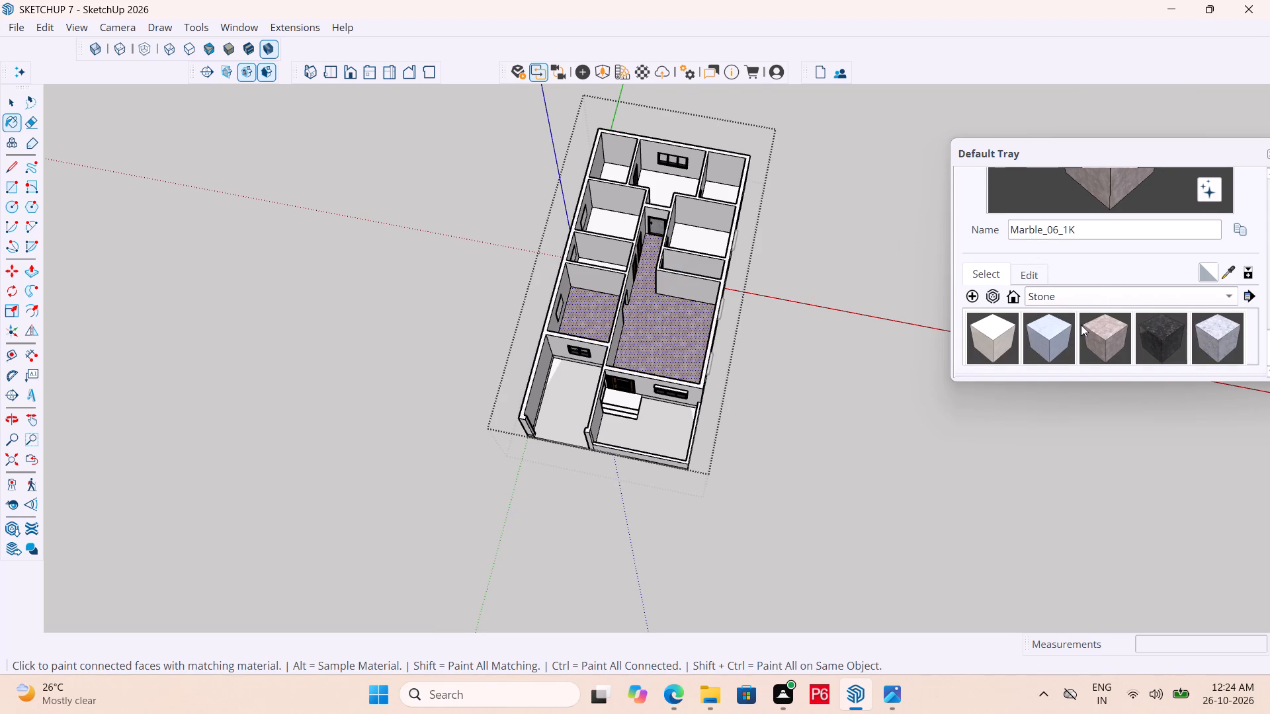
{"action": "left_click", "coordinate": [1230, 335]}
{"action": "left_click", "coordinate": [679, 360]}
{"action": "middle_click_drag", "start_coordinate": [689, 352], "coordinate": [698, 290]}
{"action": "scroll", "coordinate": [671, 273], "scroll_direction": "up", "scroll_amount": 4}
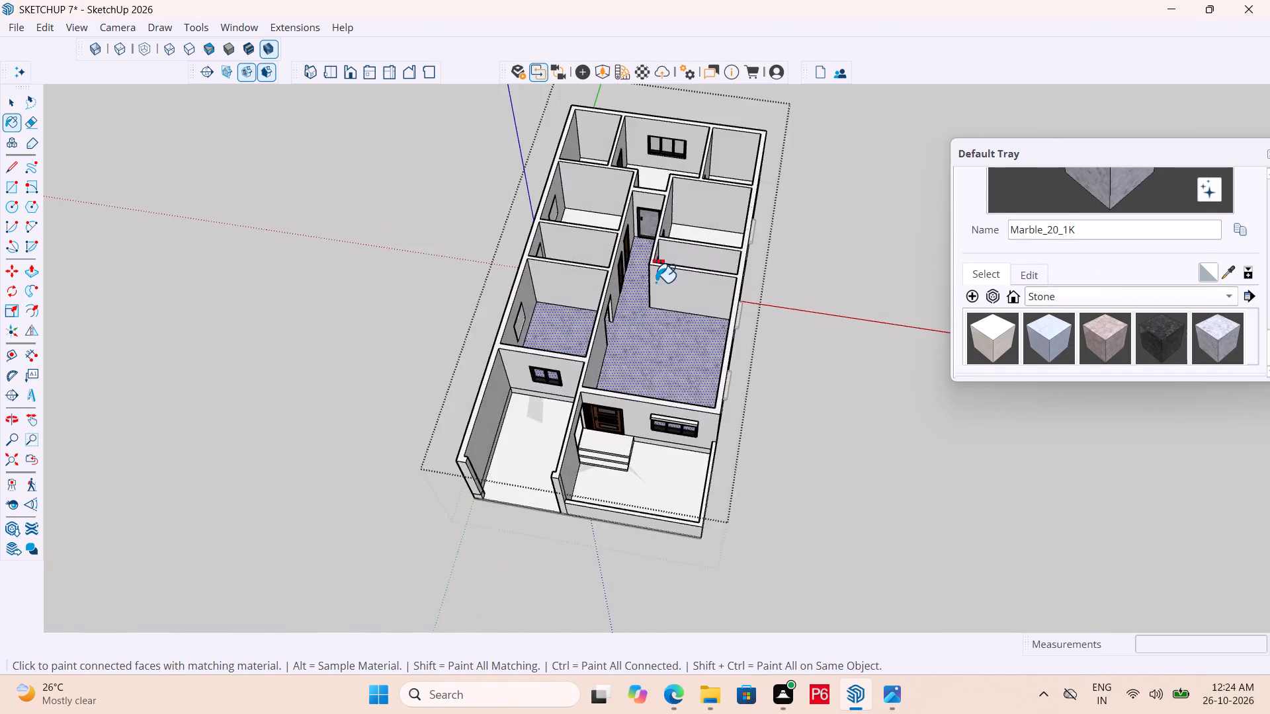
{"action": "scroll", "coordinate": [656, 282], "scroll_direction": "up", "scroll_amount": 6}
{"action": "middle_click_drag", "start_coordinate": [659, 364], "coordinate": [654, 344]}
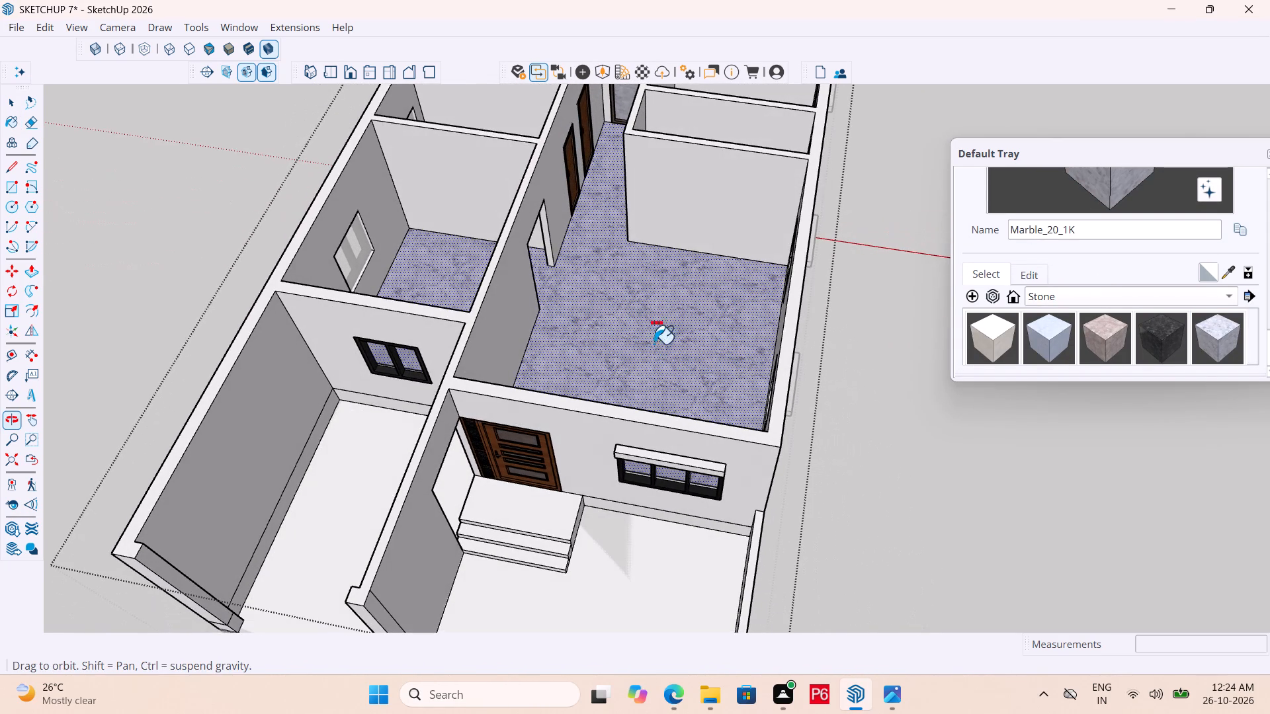
Repaint the selected interior floor with the Marble_01_1K stone material.
{"action": "scroll", "coordinate": [1100, 310], "scroll_direction": "down", "scroll_amount": 6}
{"action": "left_click", "coordinate": [978, 339]}
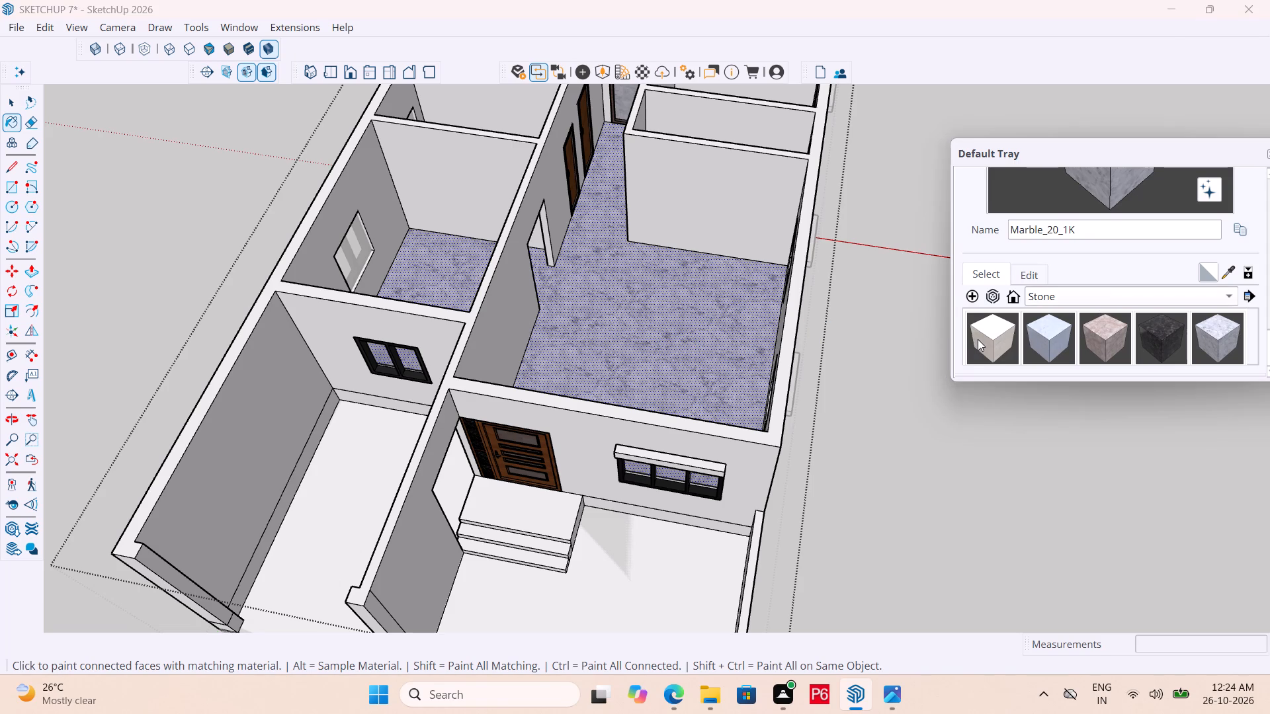
{"action": "left_click", "coordinate": [743, 338]}
{"action": "scroll", "coordinate": [844, 357], "scroll_direction": "down", "scroll_amount": 5}
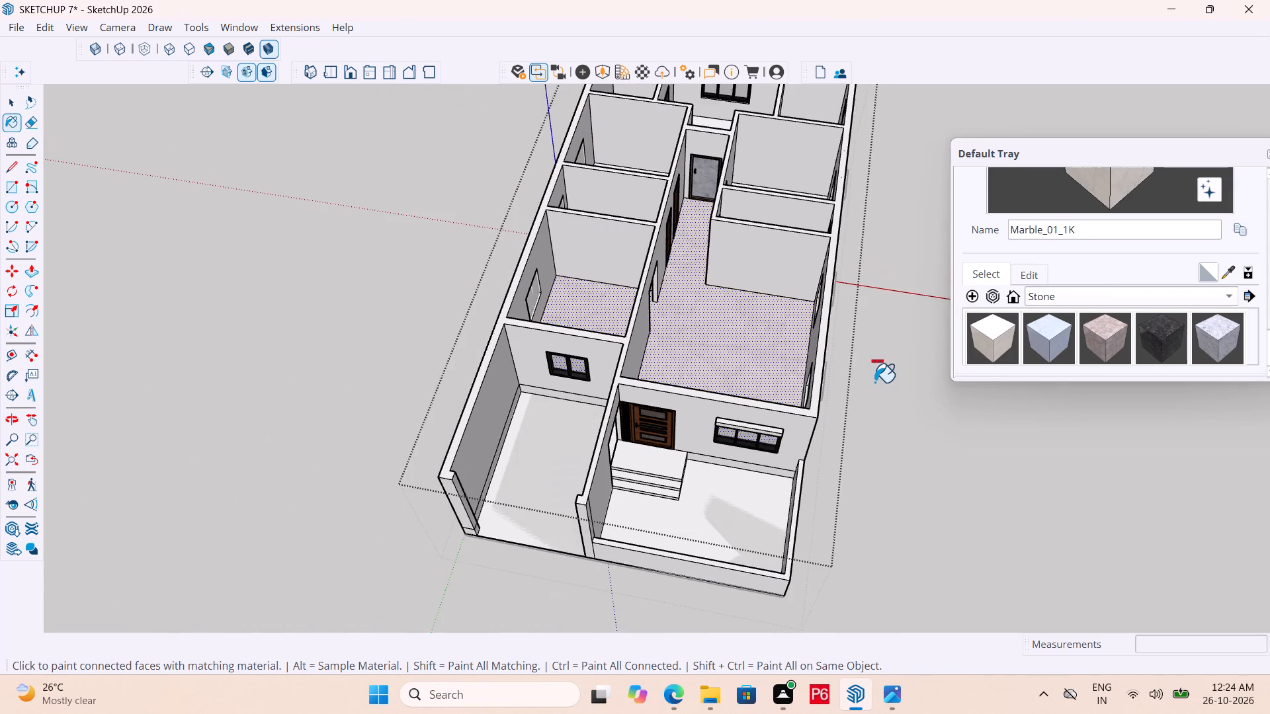
Examine the Marble_01_1K floor across the living area, hallway and adjoining rooms.
{"action": "middle_click_drag", "start_coordinate": [781, 358], "coordinate": [658, 402]}
{"action": "scroll", "coordinate": [710, 412], "scroll_direction": "up", "scroll_amount": 5}
{"action": "scroll", "coordinate": [747, 446], "scroll_direction": "down", "scroll_amount": 6}
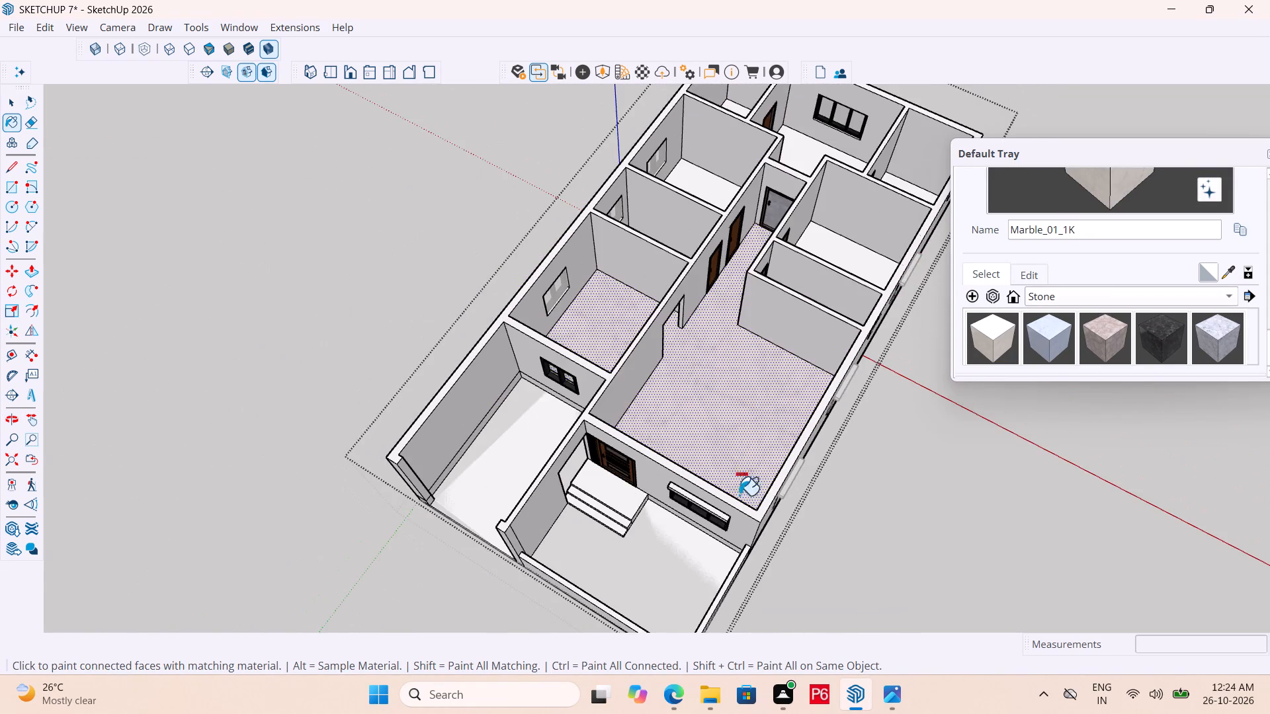
{"action": "scroll", "coordinate": [719, 395], "scroll_direction": "down", "scroll_amount": 7}
{"action": "middle_click_drag", "start_coordinate": [716, 395], "coordinate": [829, 517]}
{"action": "scroll", "coordinate": [777, 339], "scroll_direction": "up", "scroll_amount": 9}
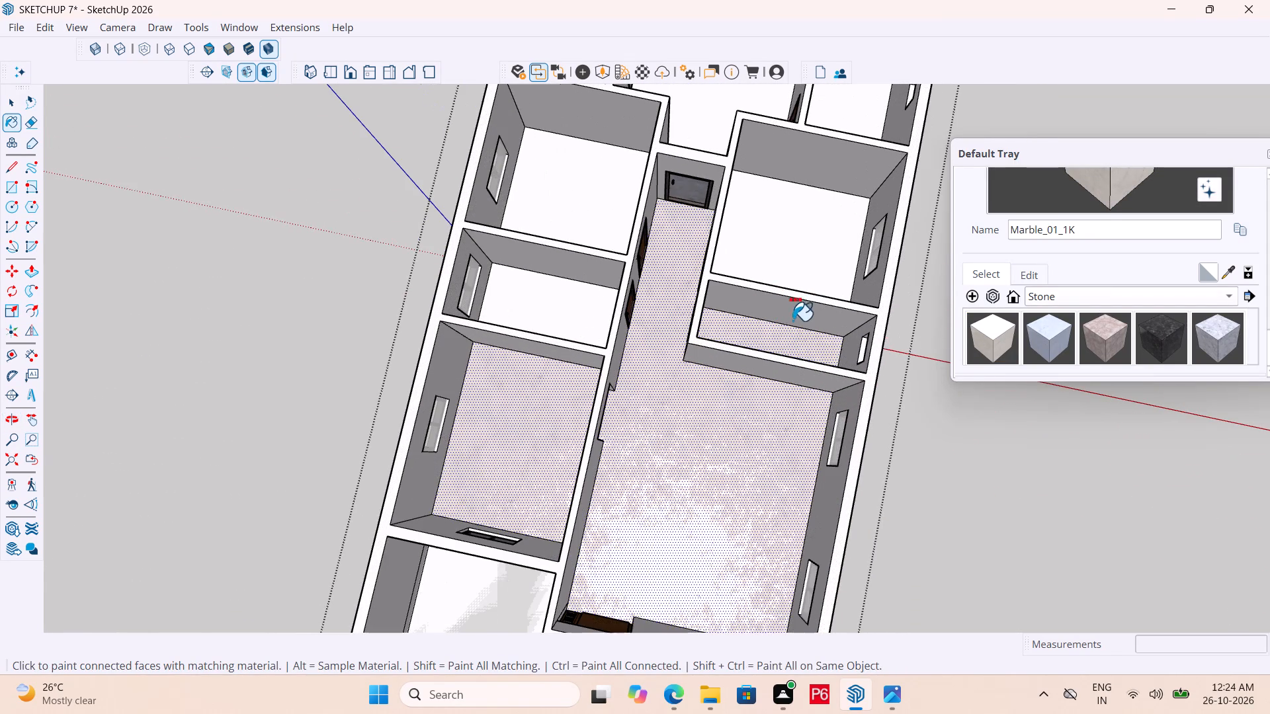
{"action": "middle_click_drag", "start_coordinate": [812, 404], "coordinate": [605, 364]}
{"action": "scroll", "coordinate": [814, 426], "scroll_direction": "up", "scroll_amount": 5}
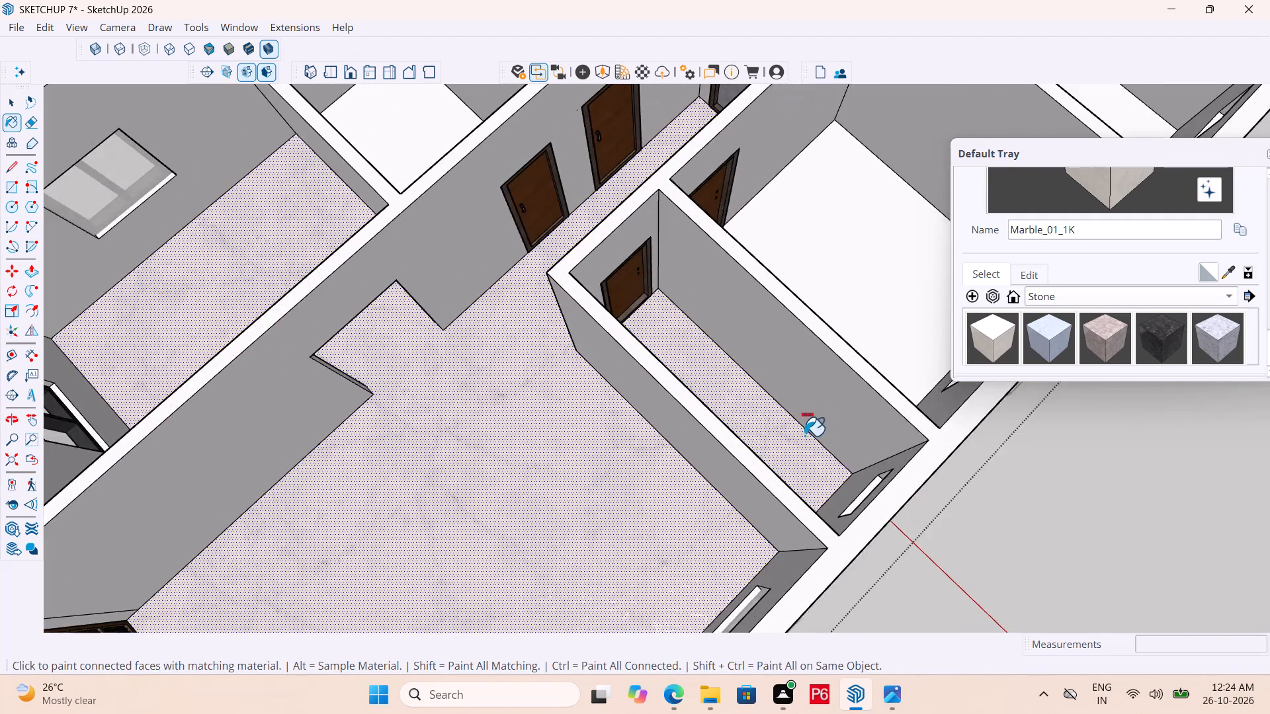
{"action": "scroll", "coordinate": [804, 436], "scroll_direction": "up", "scroll_amount": 6}
{"action": "scroll", "coordinate": [722, 457], "scroll_direction": "down", "scroll_amount": 6}
{"action": "middle_click_drag", "start_coordinate": [734, 430], "coordinate": [1043, 251]}
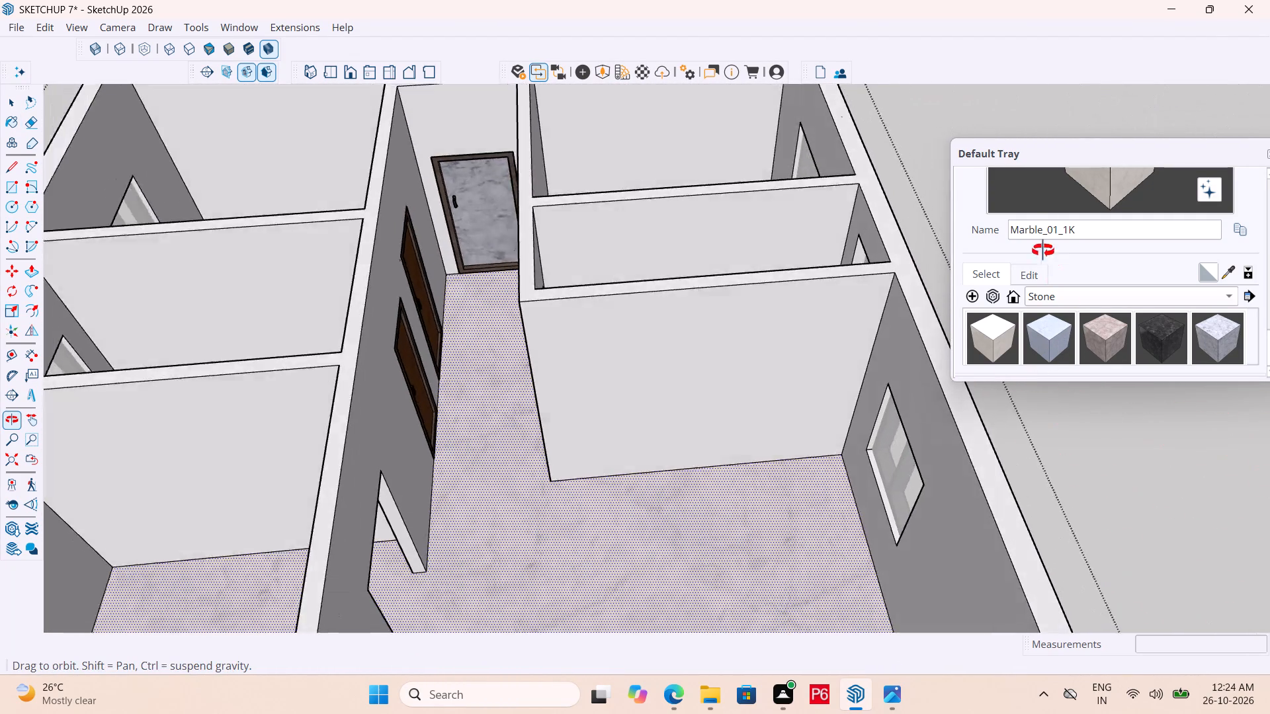
{"action": "middle_click_drag", "start_coordinate": [1043, 251], "coordinate": [1026, 220]}
{"action": "middle_click_drag", "start_coordinate": [963, 255], "coordinate": [745, 608]}
{"action": "middle_click_drag", "start_coordinate": [865, 377], "coordinate": [665, 676]}
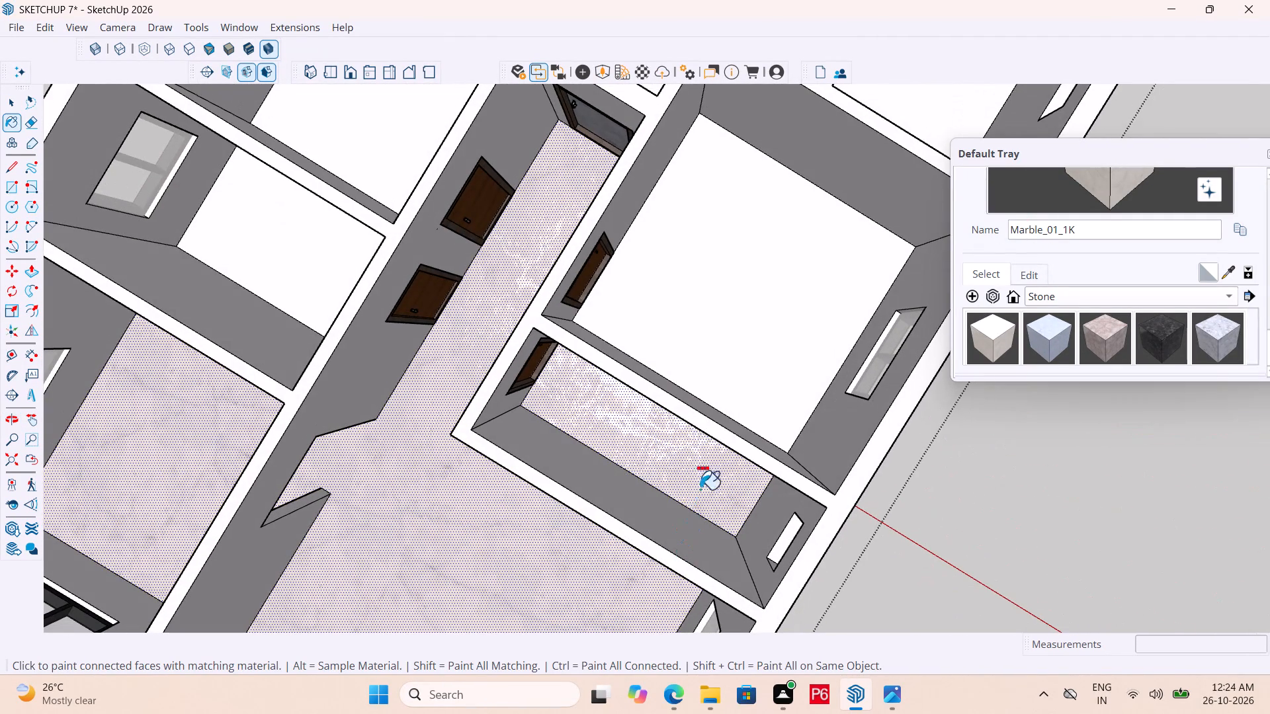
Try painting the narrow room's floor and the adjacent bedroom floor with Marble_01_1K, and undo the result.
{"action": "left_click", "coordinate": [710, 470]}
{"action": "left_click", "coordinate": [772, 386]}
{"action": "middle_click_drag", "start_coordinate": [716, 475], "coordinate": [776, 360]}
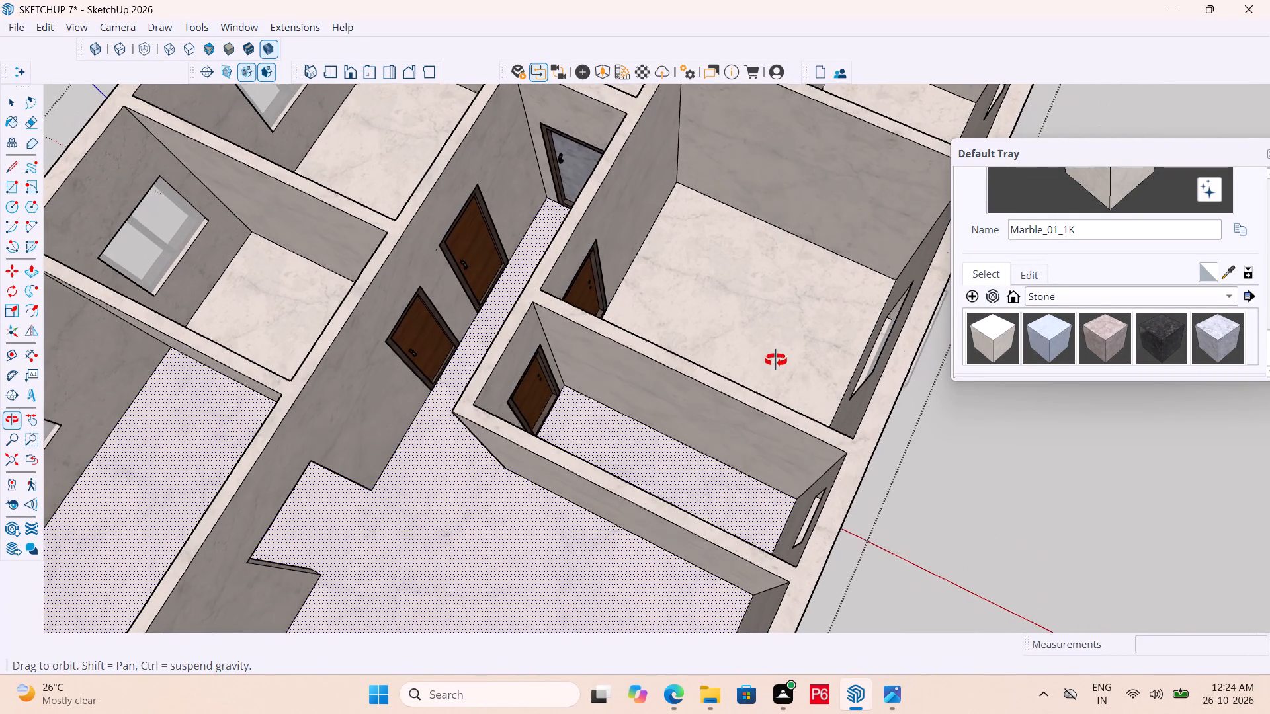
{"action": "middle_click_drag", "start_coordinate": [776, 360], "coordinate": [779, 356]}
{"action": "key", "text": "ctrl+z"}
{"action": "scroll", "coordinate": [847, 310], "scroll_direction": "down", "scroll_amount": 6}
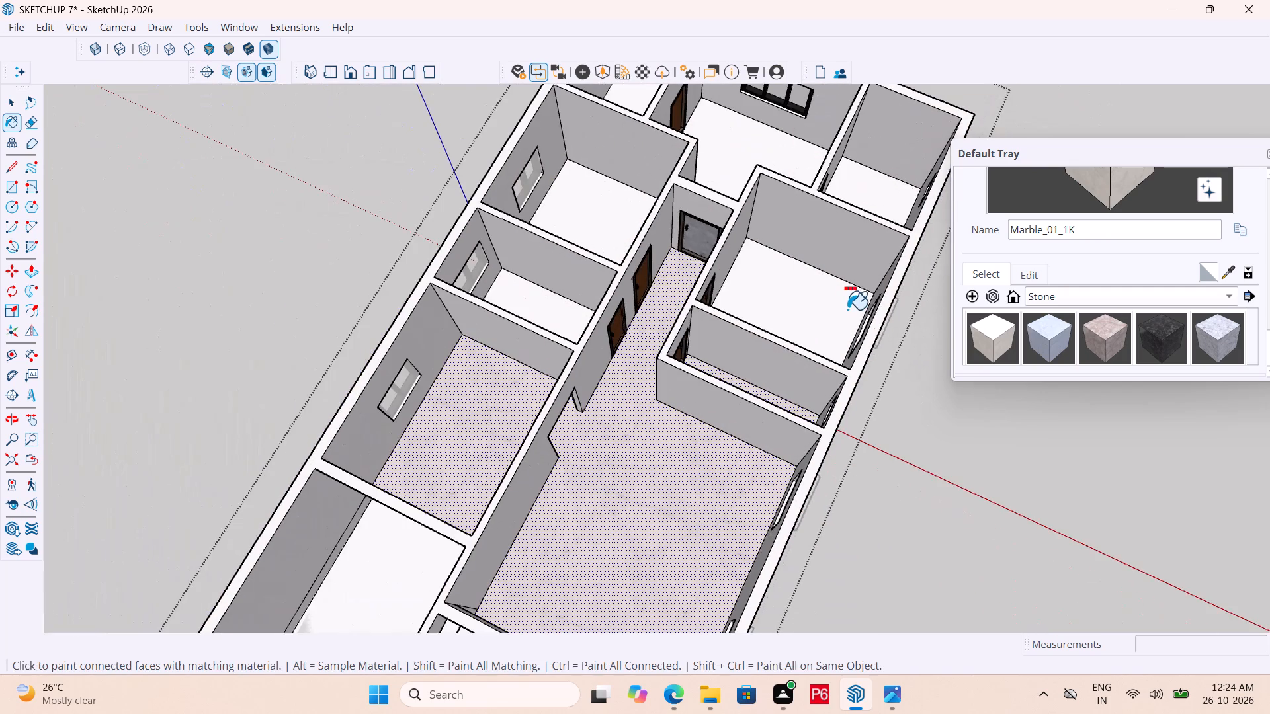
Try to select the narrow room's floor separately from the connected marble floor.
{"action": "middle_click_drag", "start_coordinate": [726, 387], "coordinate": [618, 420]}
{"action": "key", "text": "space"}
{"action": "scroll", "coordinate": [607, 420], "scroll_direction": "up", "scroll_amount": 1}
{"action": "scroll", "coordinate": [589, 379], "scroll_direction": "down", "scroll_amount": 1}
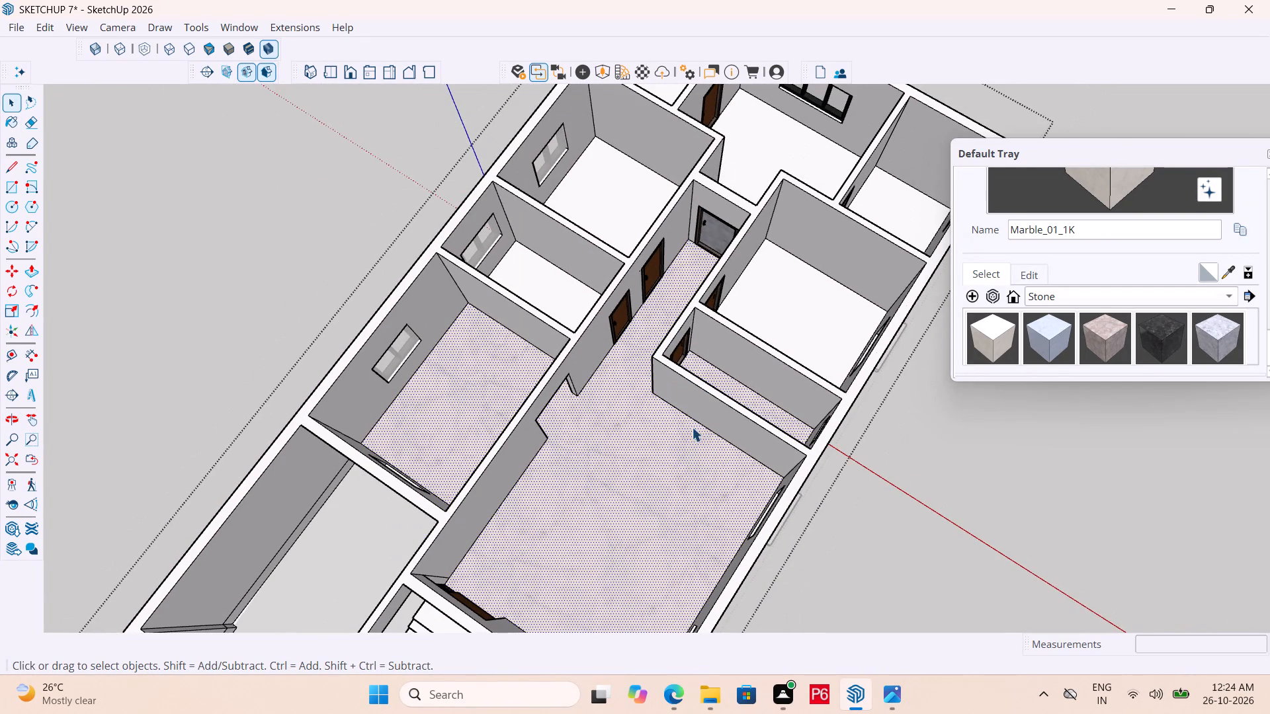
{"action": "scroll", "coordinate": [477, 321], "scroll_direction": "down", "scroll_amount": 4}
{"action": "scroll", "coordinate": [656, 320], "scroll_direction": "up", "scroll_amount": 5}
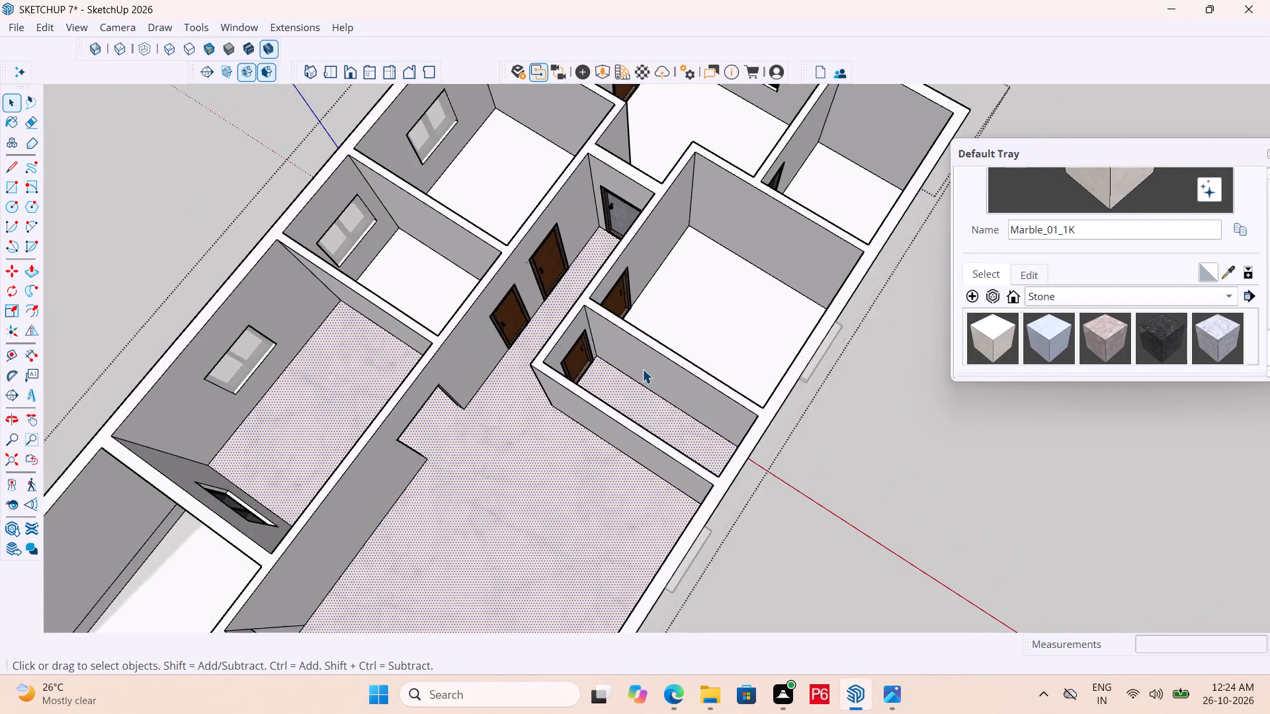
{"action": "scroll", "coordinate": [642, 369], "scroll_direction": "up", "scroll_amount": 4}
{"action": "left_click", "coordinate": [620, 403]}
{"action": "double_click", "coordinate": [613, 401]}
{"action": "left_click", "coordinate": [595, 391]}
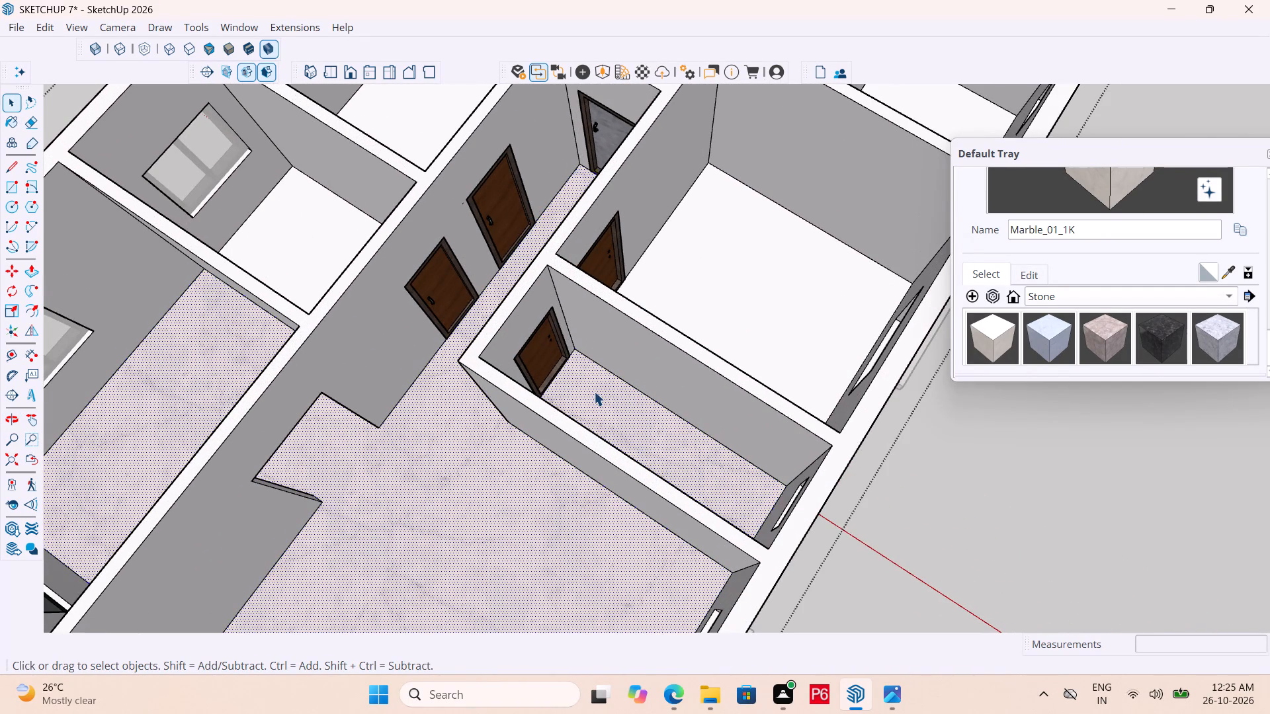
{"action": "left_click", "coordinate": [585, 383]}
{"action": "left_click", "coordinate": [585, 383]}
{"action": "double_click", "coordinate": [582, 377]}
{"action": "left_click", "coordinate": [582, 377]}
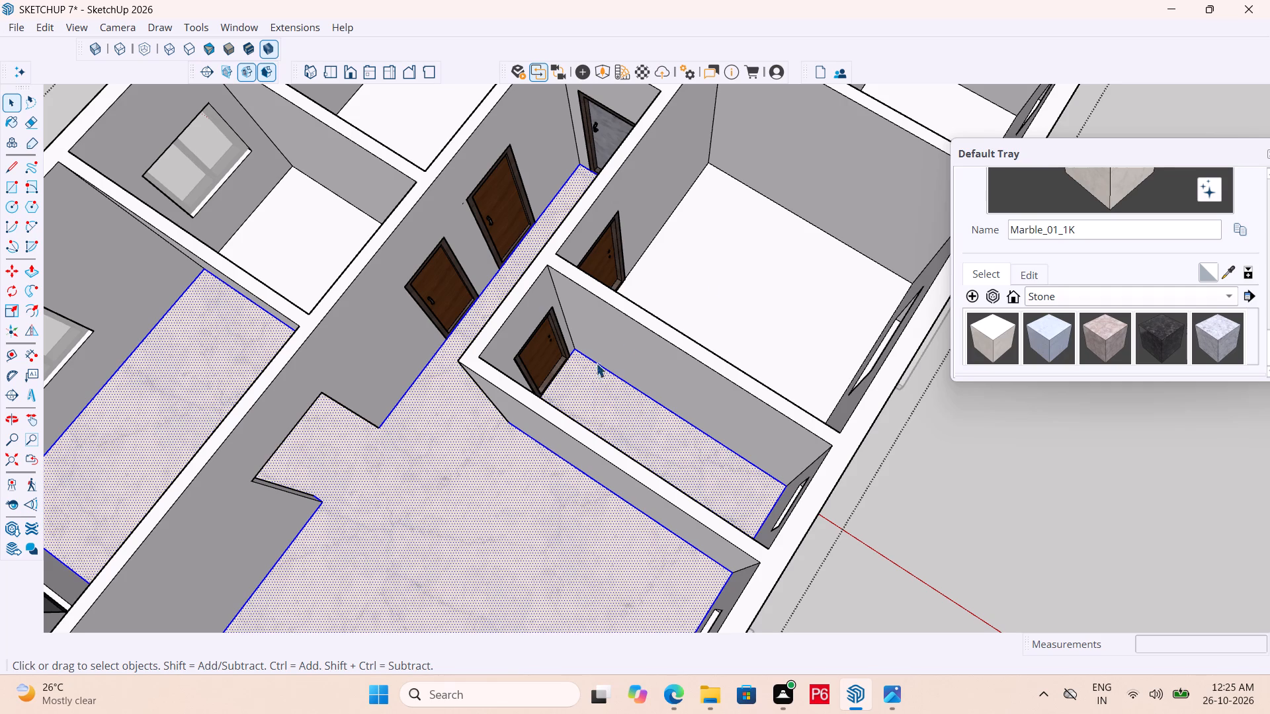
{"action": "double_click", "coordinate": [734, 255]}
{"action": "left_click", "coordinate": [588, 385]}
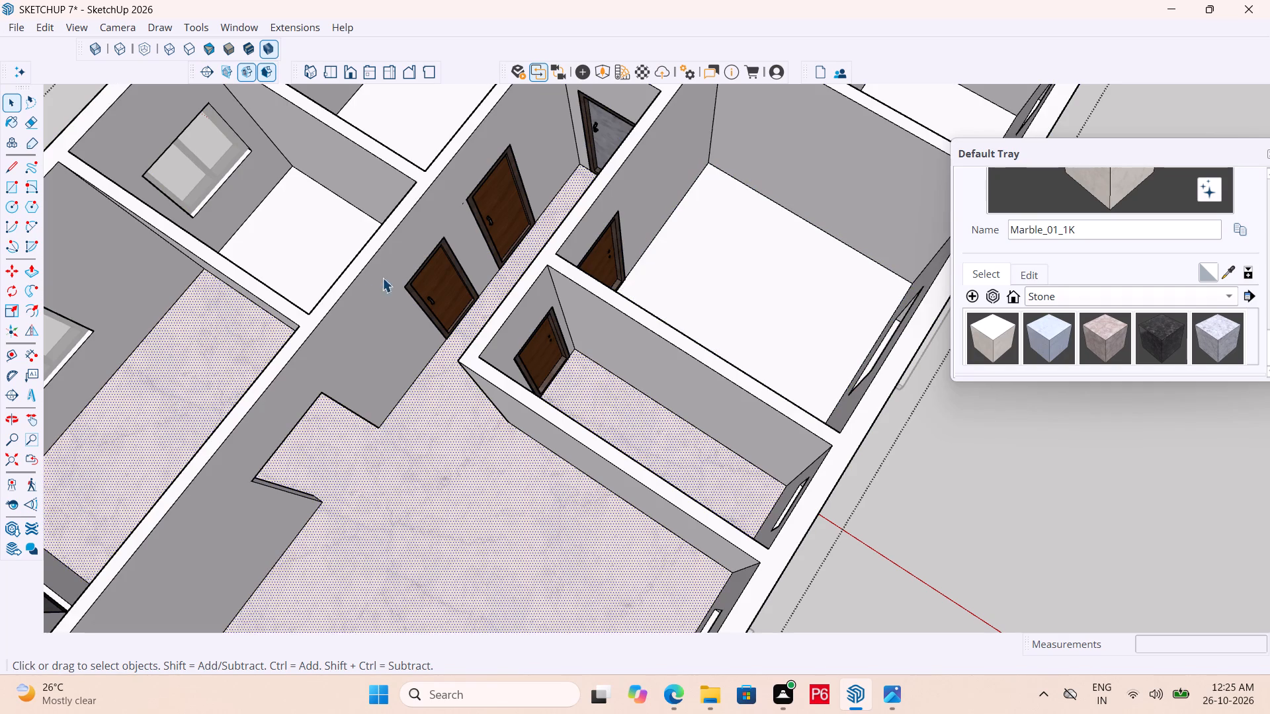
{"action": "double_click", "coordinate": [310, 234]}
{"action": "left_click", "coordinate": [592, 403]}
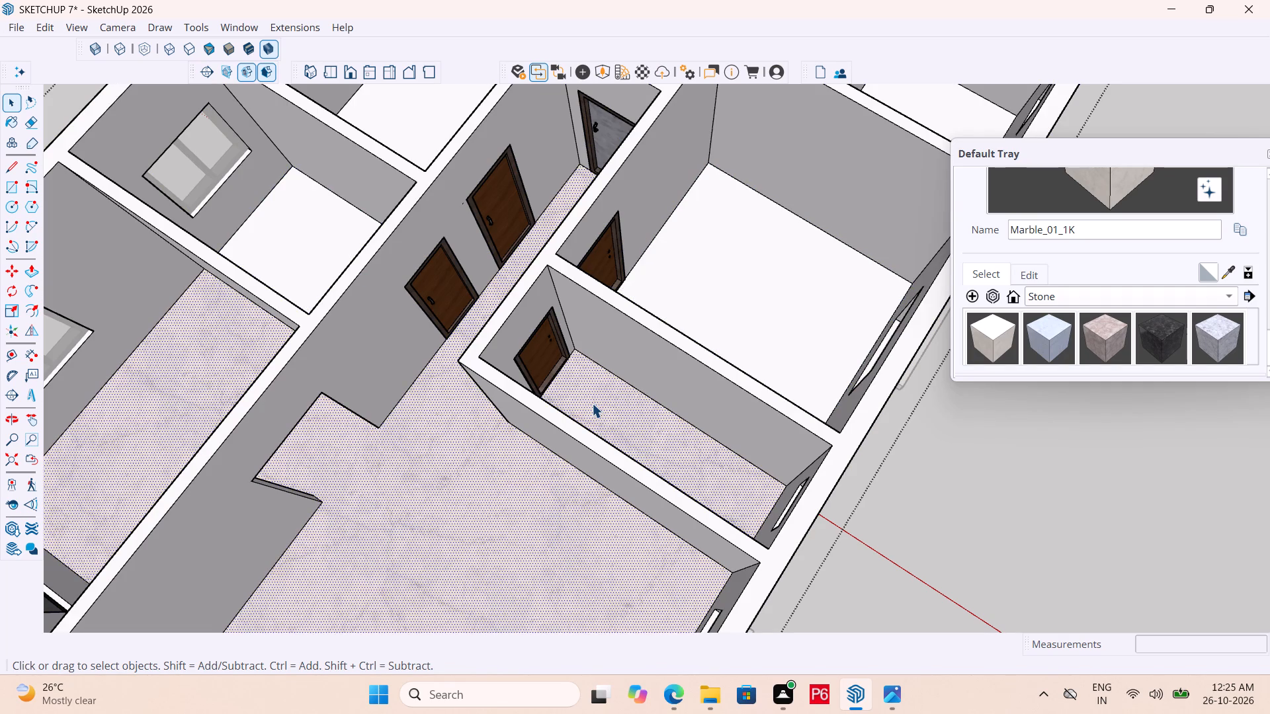
Select the floor of the small room between the two rooms along the left wall and paint it with Marble_03_1K.
{"action": "left_click", "coordinate": [304, 222]}
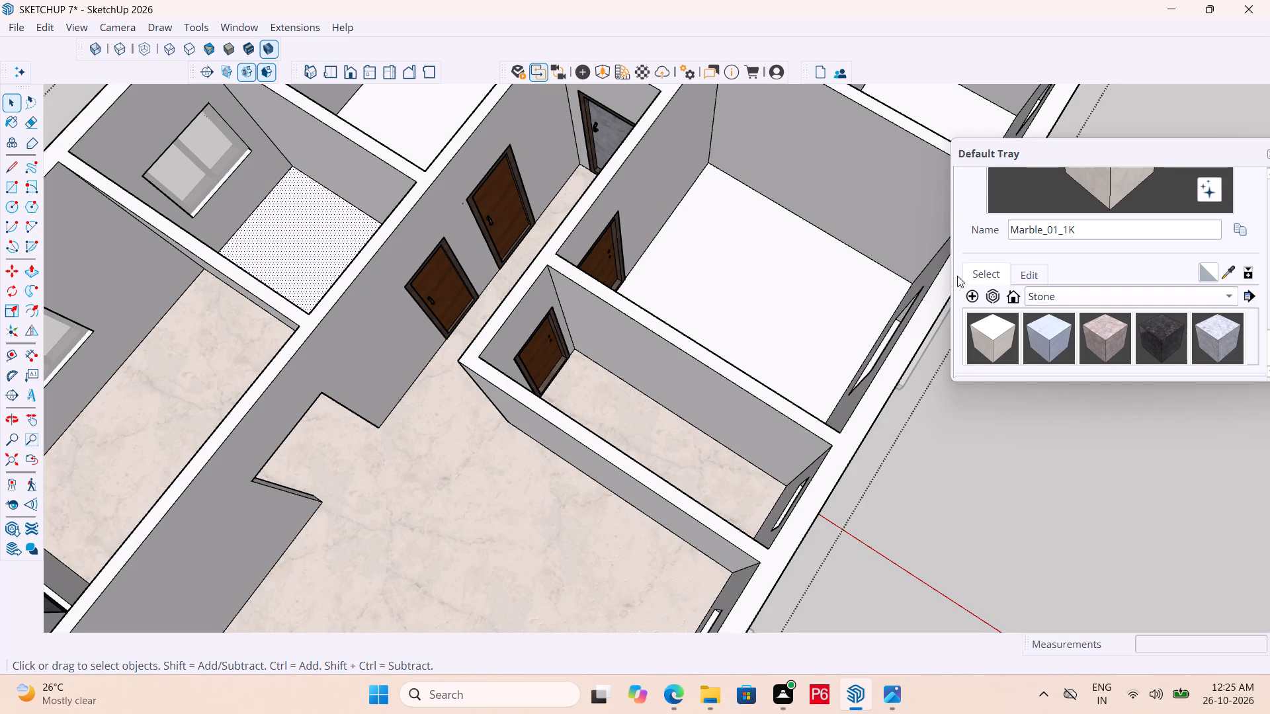
{"action": "left_click", "coordinate": [1055, 331]}
{"action": "left_click", "coordinate": [312, 227]}
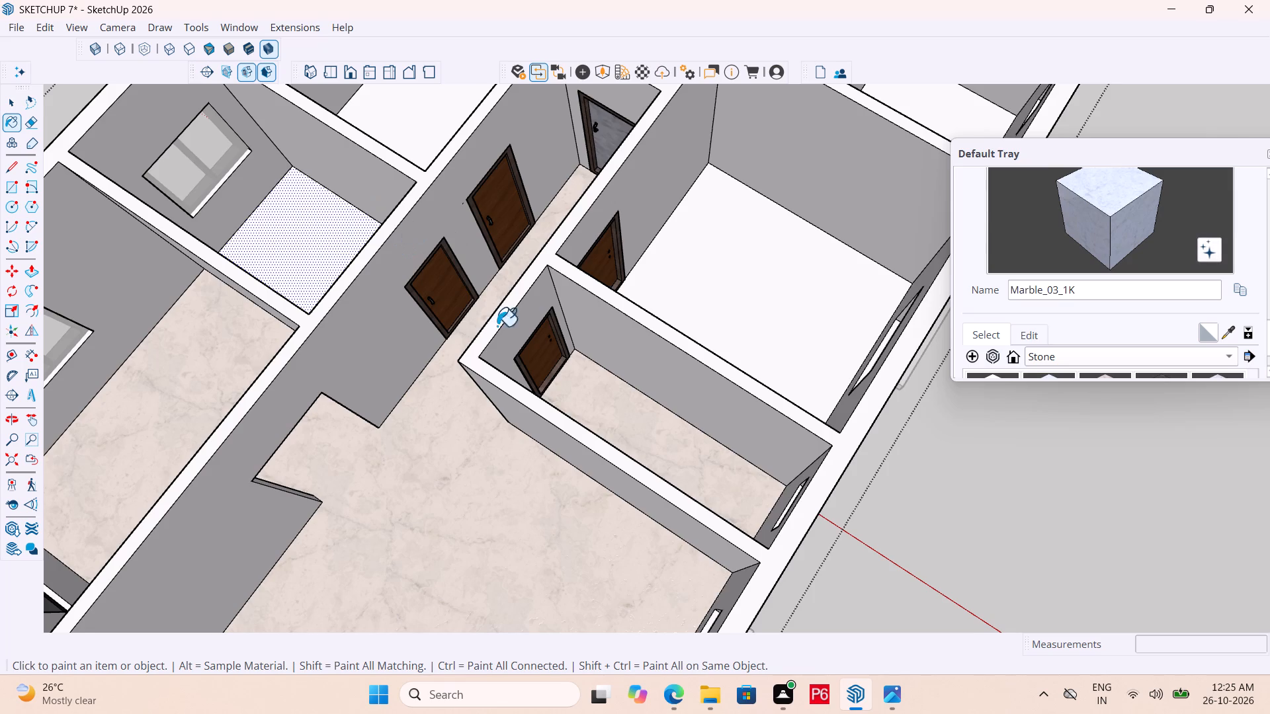
{"action": "scroll", "coordinate": [514, 350], "scroll_direction": "down", "scroll_amount": 5}
{"action": "middle_click_drag", "start_coordinate": [471, 319], "coordinate": [518, 385]}
{"action": "scroll", "coordinate": [722, 253], "scroll_direction": "down", "scroll_amount": 5}
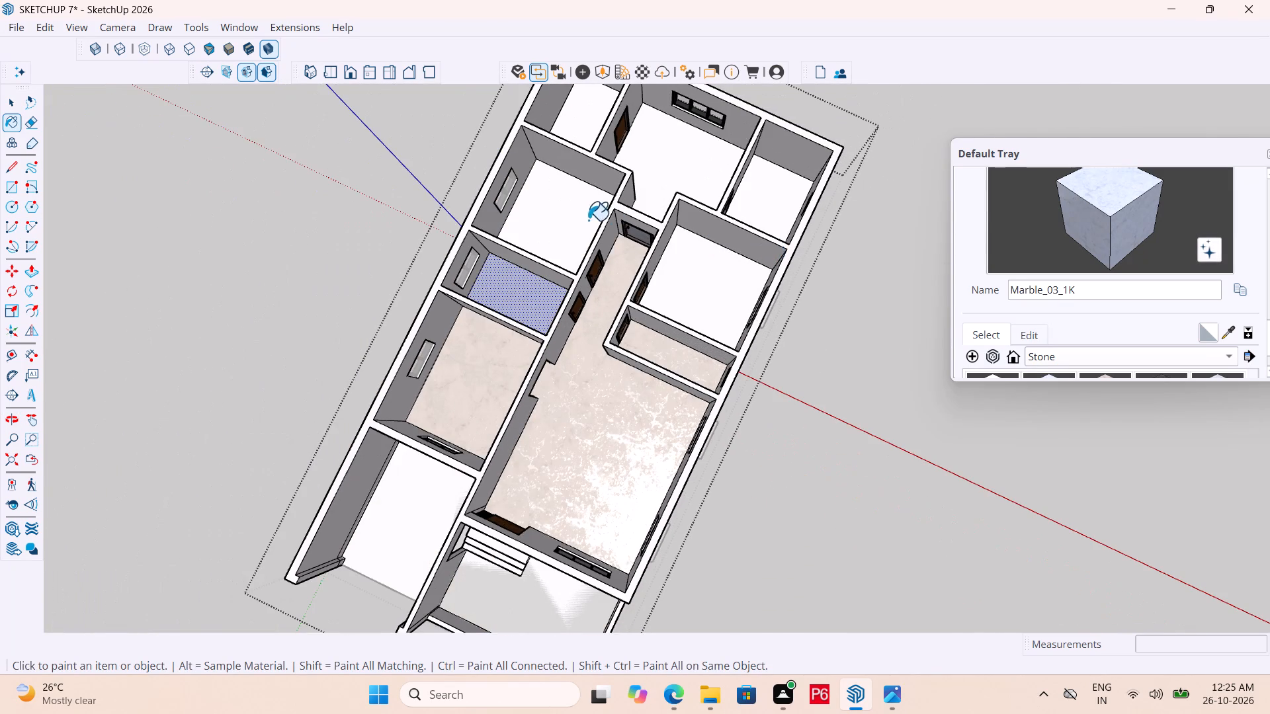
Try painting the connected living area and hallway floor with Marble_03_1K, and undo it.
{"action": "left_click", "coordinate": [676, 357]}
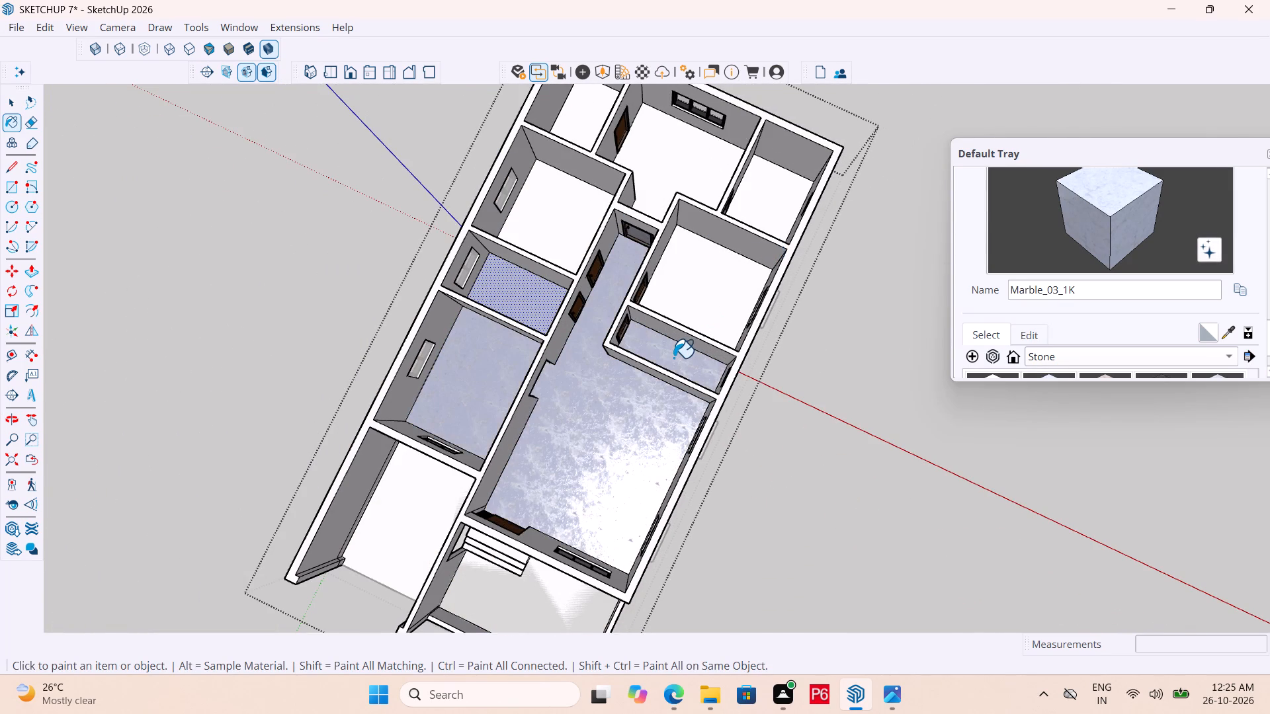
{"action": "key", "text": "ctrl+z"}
Paint the two bedroom floors and the unpainted rear room floors with the Marble_06_1K stone material.
{"action": "middle_click_drag", "start_coordinate": [566, 206], "coordinate": [565, 184]}
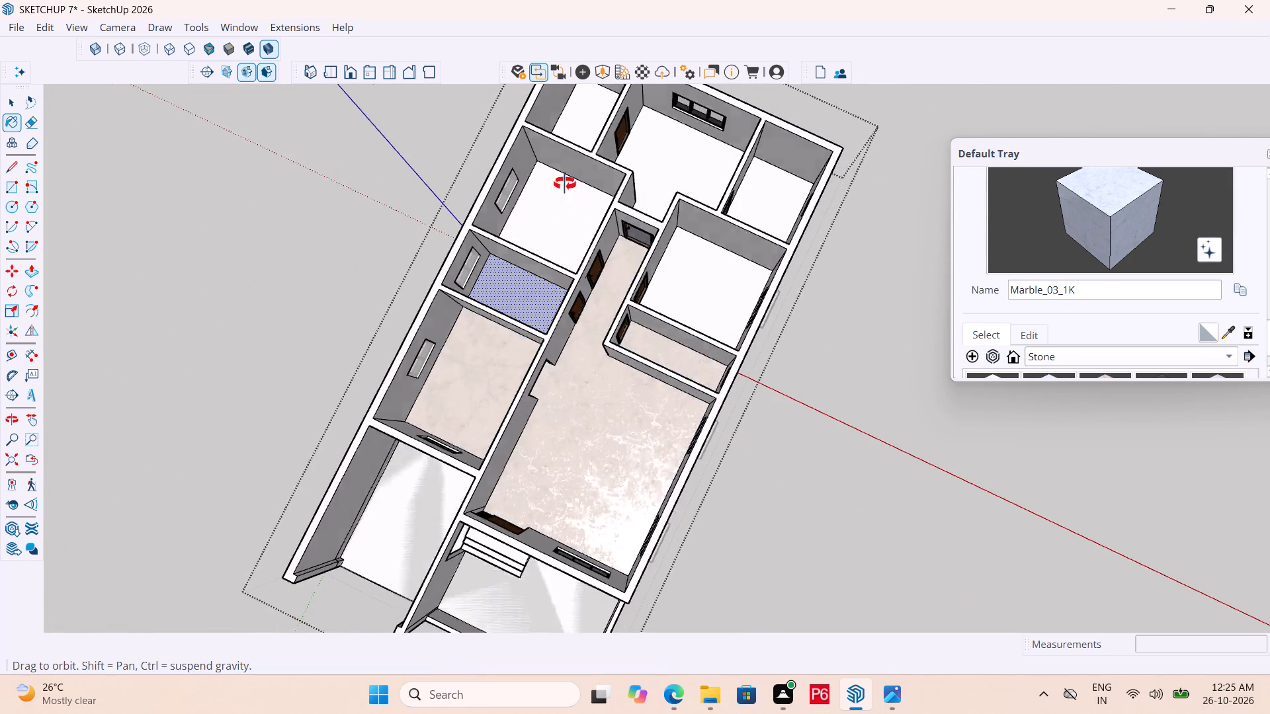
{"action": "middle_click_drag", "start_coordinate": [565, 184], "coordinate": [589, 106]}
{"action": "middle_click_drag", "start_coordinate": [726, 299], "coordinate": [650, 344]}
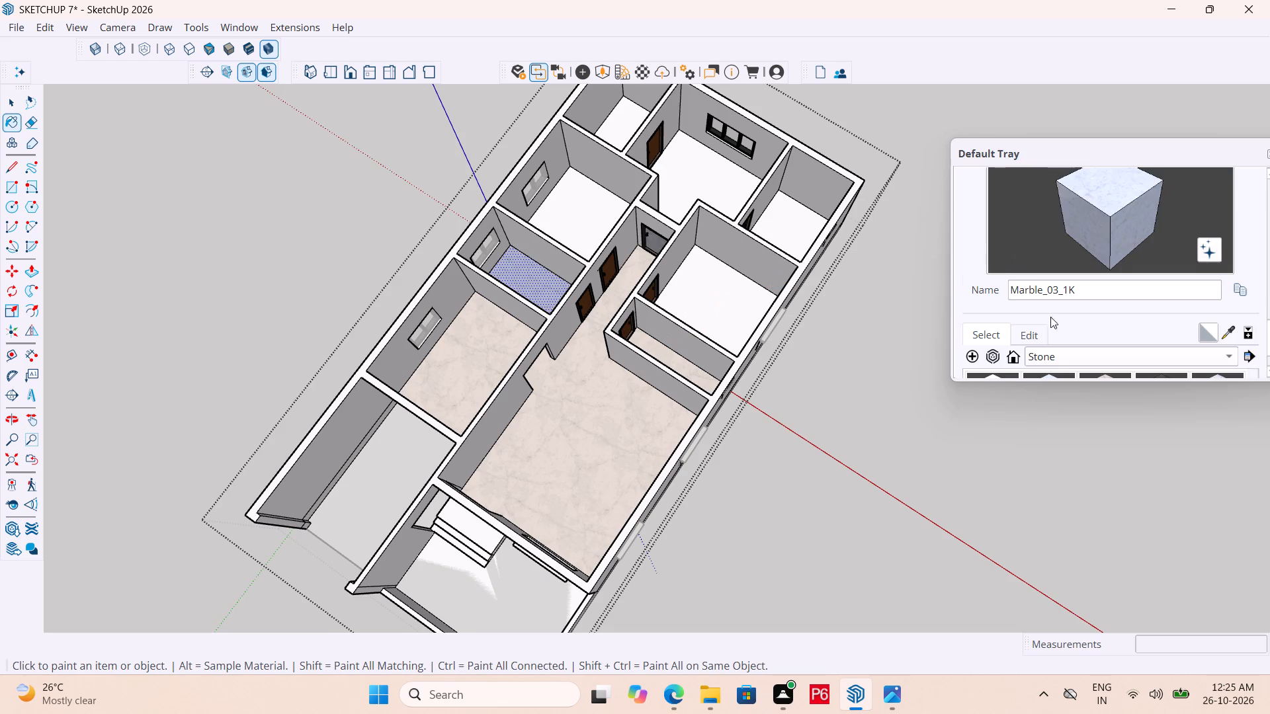
{"action": "scroll", "coordinate": [1050, 317], "scroll_direction": "down", "scroll_amount": 2}
{"action": "left_click", "coordinate": [1109, 340]}
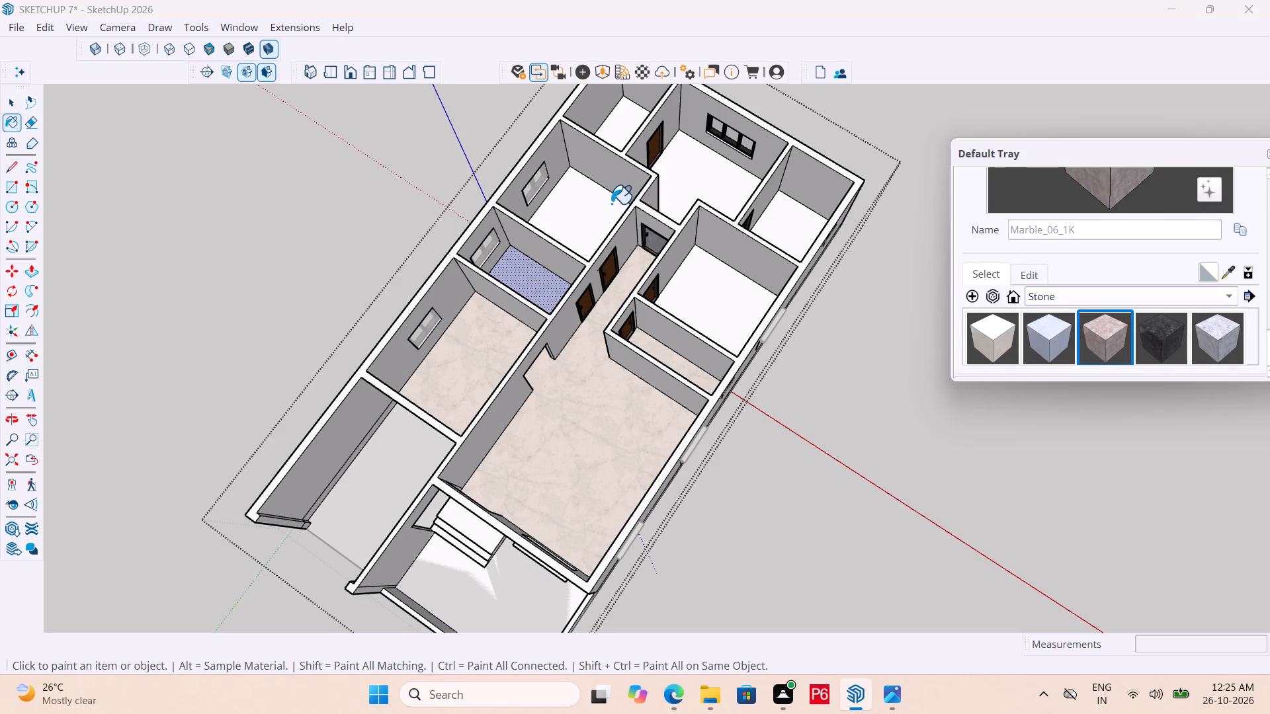
{"action": "left_click", "coordinate": [607, 204]}
{"action": "left_click_drag", "start_coordinate": [725, 305], "coordinate": [725, 297]}
{"action": "left_click", "coordinate": [702, 191]}
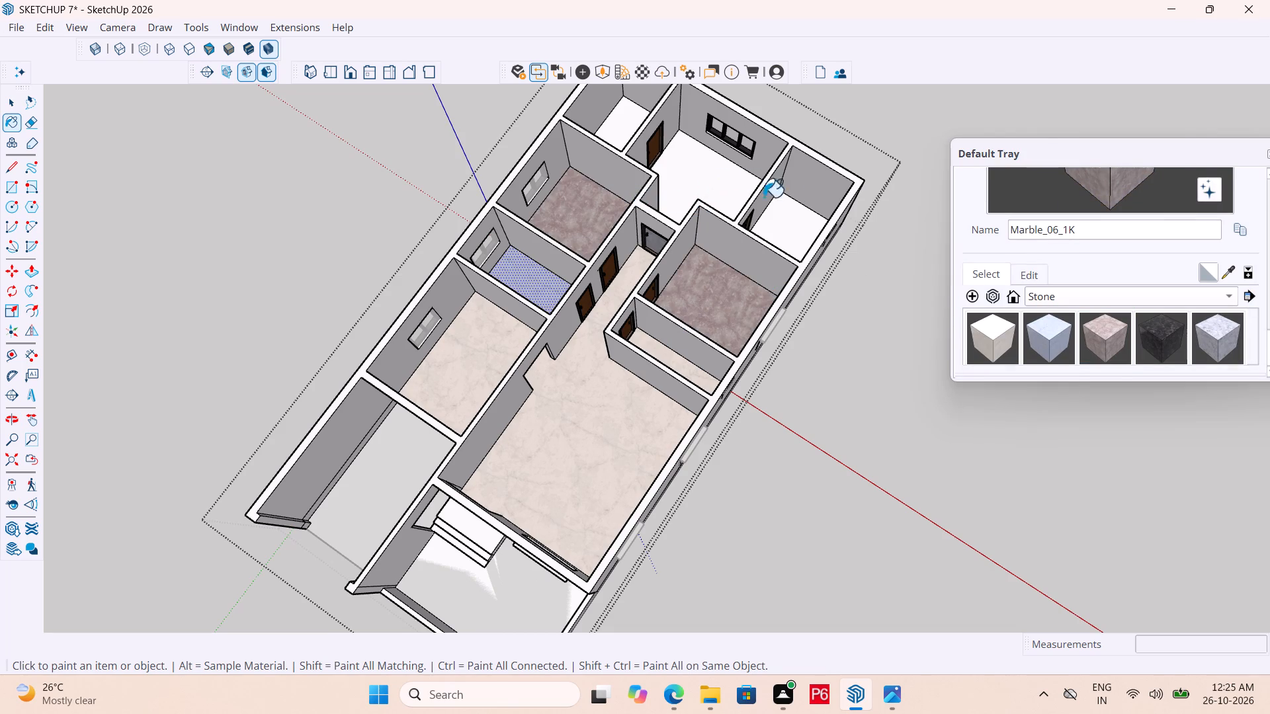
Save the model with the painted room floors.
{"action": "key", "text": "ctrl+s"}
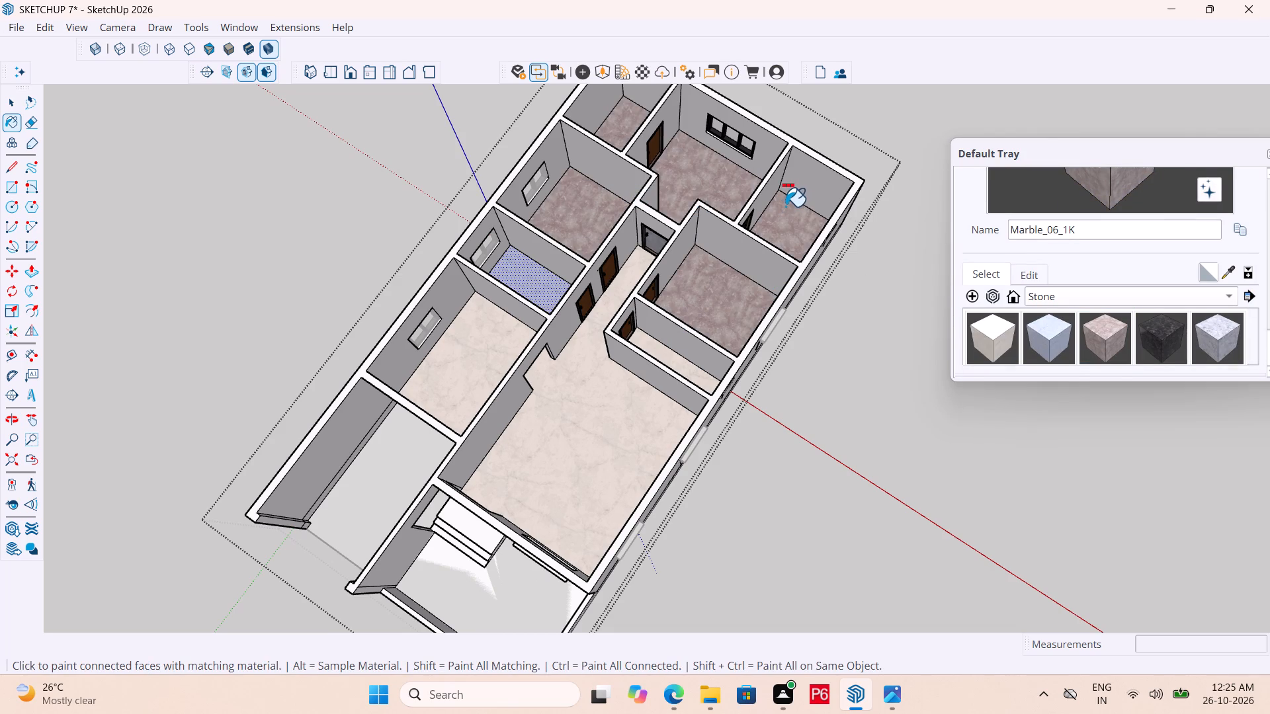
{"action": "key", "text": "ctrl+s"}
{"action": "key", "text": "ctrl+s"}
{"action": "key", "text": "ctrl+s"}
{"action": "key", "text": "ctrl+s"}
{"action": "key", "text": "ctrl+s"}
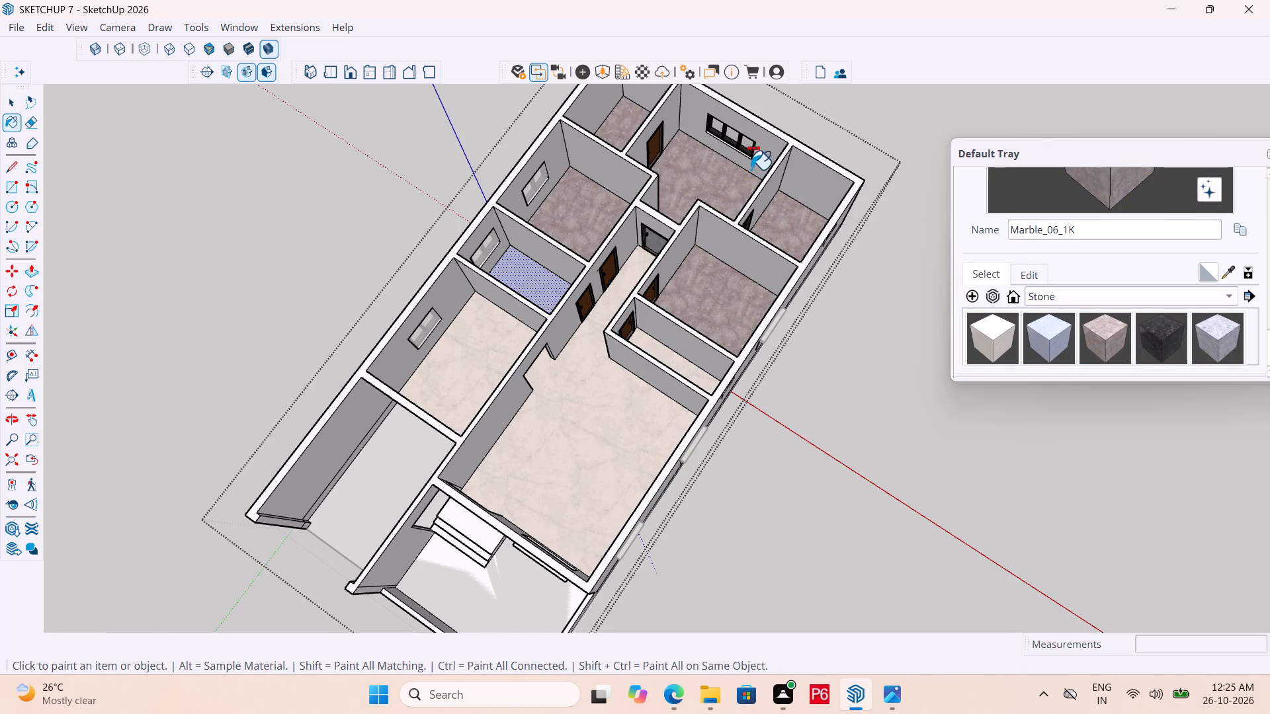
Examine the whole house and its front porch, entrance steps and window from outside.
{"action": "scroll", "coordinate": [777, 157], "scroll_direction": "down", "scroll_amount": 6}
{"action": "middle_click_drag", "start_coordinate": [753, 244], "coordinate": [729, 173]}
{"action": "scroll", "coordinate": [631, 245], "scroll_direction": "down", "scroll_amount": 2}
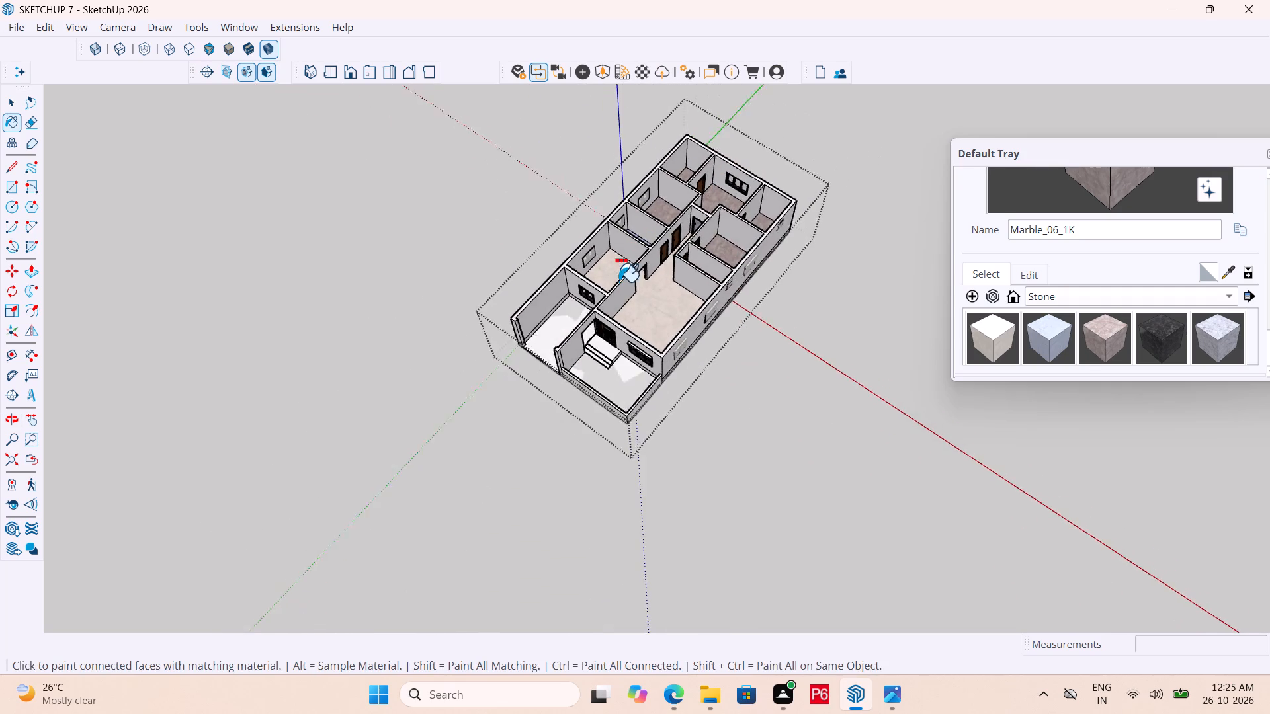
{"action": "scroll", "coordinate": [618, 282], "scroll_direction": "down", "scroll_amount": 2}
{"action": "middle_click_drag", "start_coordinate": [662, 276], "coordinate": [653, 200]}
{"action": "scroll", "coordinate": [643, 311], "scroll_direction": "up", "scroll_amount": 6}
{"action": "scroll", "coordinate": [554, 354], "scroll_direction": "up", "scroll_amount": 1}
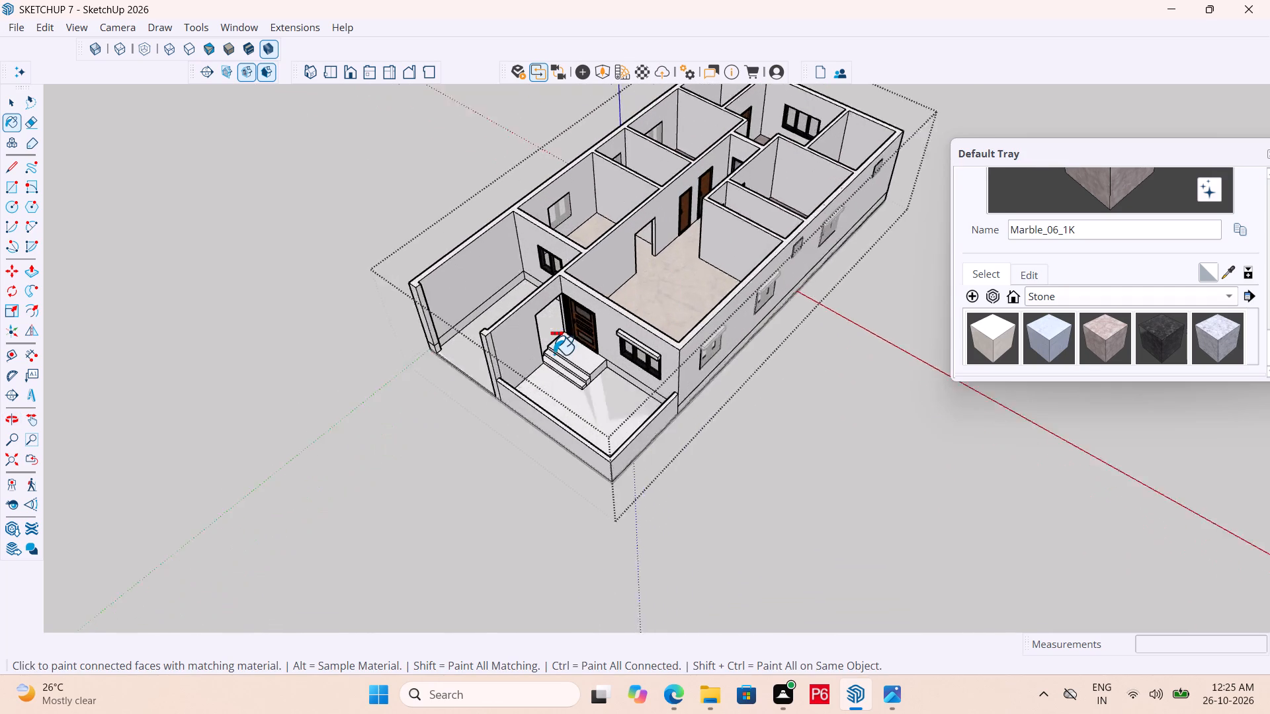
{"action": "scroll", "coordinate": [554, 354], "scroll_direction": "up", "scroll_amount": 2}
{"action": "middle_click_drag", "start_coordinate": [620, 321], "coordinate": [612, 276]}
{"action": "scroll", "coordinate": [542, 319], "scroll_direction": "up", "scroll_amount": 2}
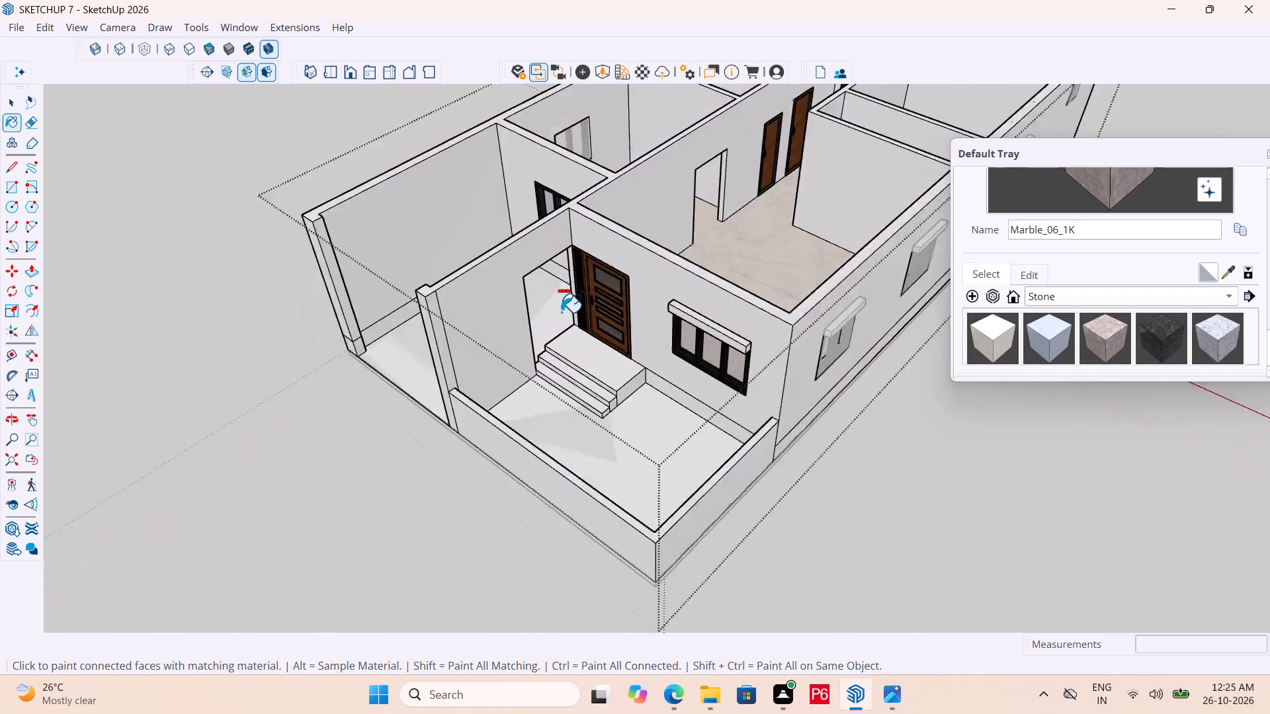
{"action": "scroll", "coordinate": [561, 312], "scroll_direction": "up", "scroll_amount": 10}
{"action": "scroll", "coordinate": [493, 235], "scroll_direction": "down", "scroll_amount": 7}
{"action": "scroll", "coordinate": [564, 243], "scroll_direction": "down", "scroll_amount": 6}
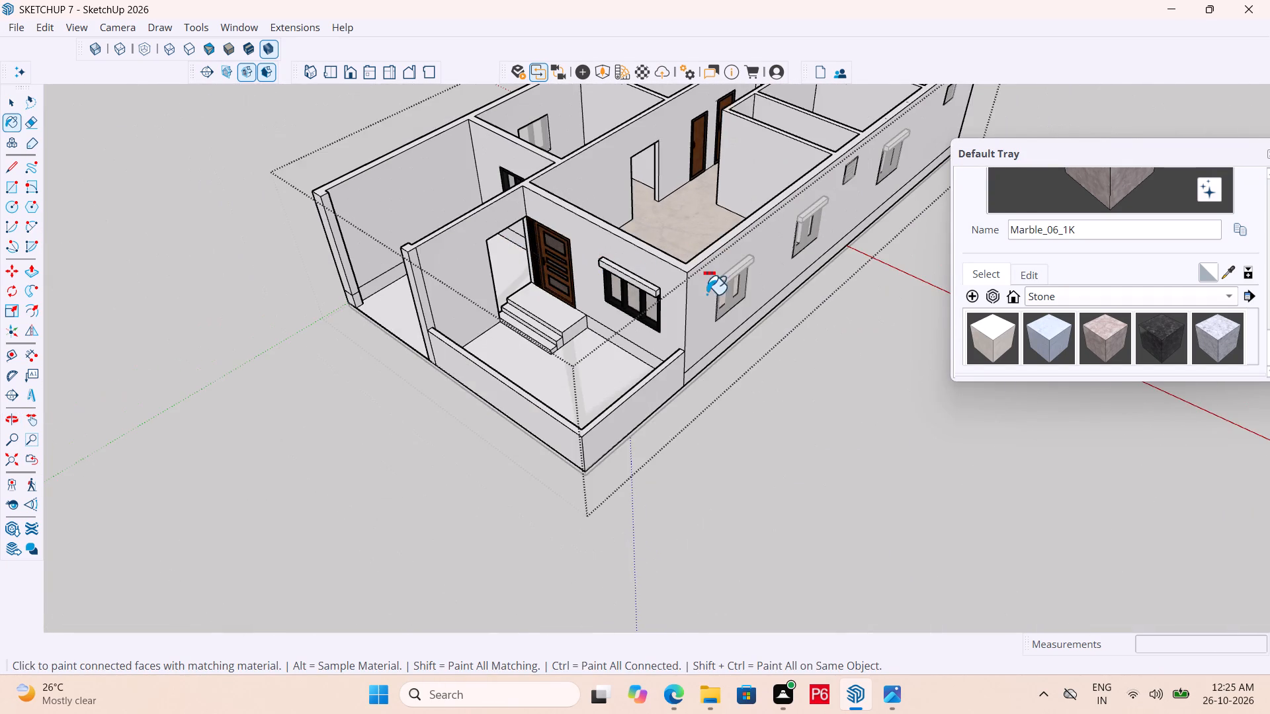
Select the canopy above the front porch window and open the list of material collections.
{"action": "key", "text": "space"}
{"action": "left_click", "coordinate": [790, 349]}
{"action": "scroll", "coordinate": [638, 267], "scroll_direction": "up", "scroll_amount": 6}
{"action": "left_click", "coordinate": [639, 299]}
{"action": "scroll", "coordinate": [652, 308], "scroll_direction": "up", "scroll_amount": 4}
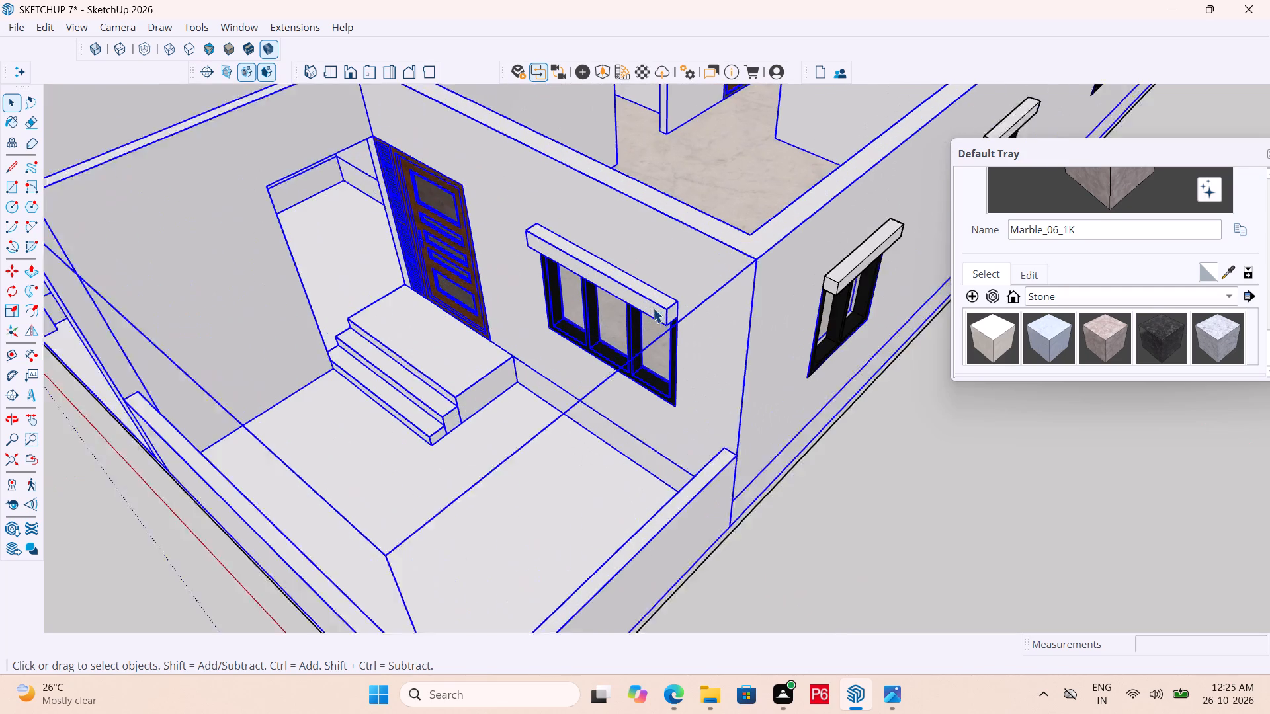
{"action": "scroll", "coordinate": [653, 308], "scroll_direction": "up", "scroll_amount": 2}
{"action": "double_click", "coordinate": [649, 301]}
{"action": "left_click", "coordinate": [635, 296]}
{"action": "scroll", "coordinate": [698, 268], "scroll_direction": "down", "scroll_amount": 6}
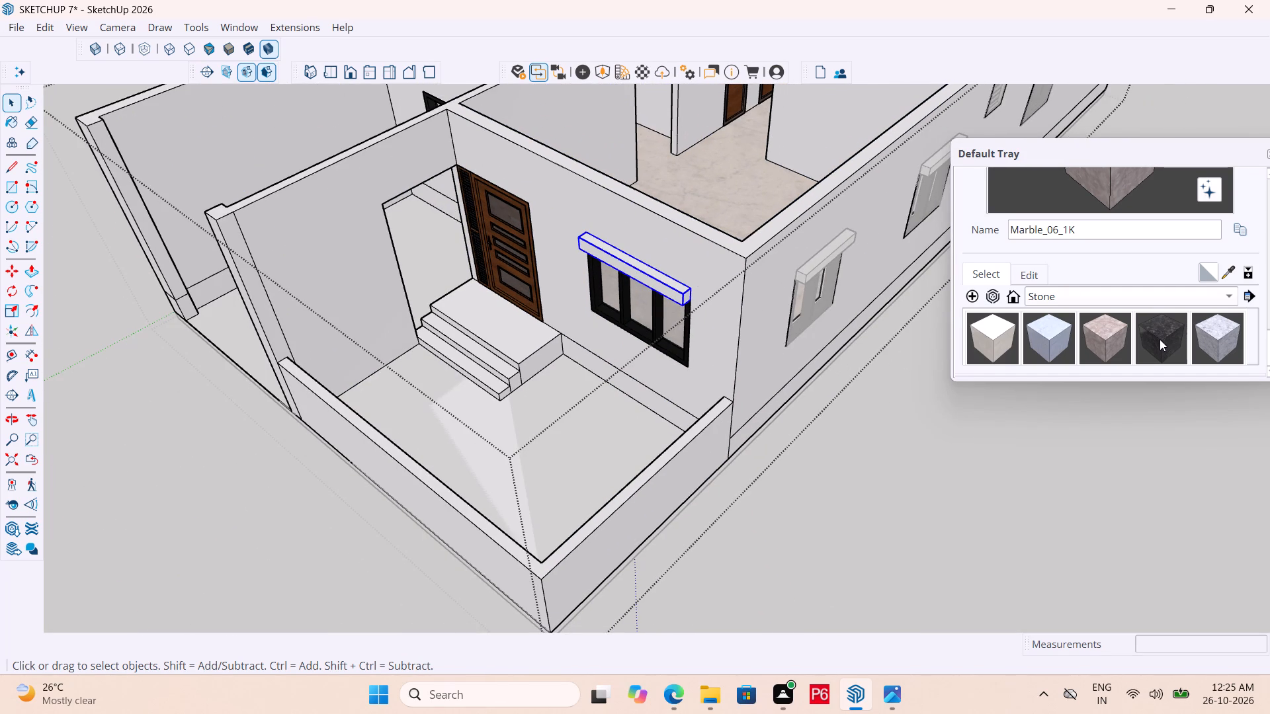
{"action": "scroll", "coordinate": [1160, 339], "scroll_direction": "down", "scroll_amount": 7}
{"action": "scroll", "coordinate": [1233, 325], "scroll_direction": "up", "scroll_amount": 5}
{"action": "scroll", "coordinate": [1201, 297], "scroll_direction": "down", "scroll_amount": 6}
{"action": "scroll", "coordinate": [1224, 350], "scroll_direction": "down", "scroll_amount": 4}
{"action": "scroll", "coordinate": [1130, 329], "scroll_direction": "up", "scroll_amount": 3}
{"action": "scroll", "coordinate": [1134, 297], "scroll_direction": "down", "scroll_amount": 4}
{"action": "left_click", "coordinate": [1150, 303]}
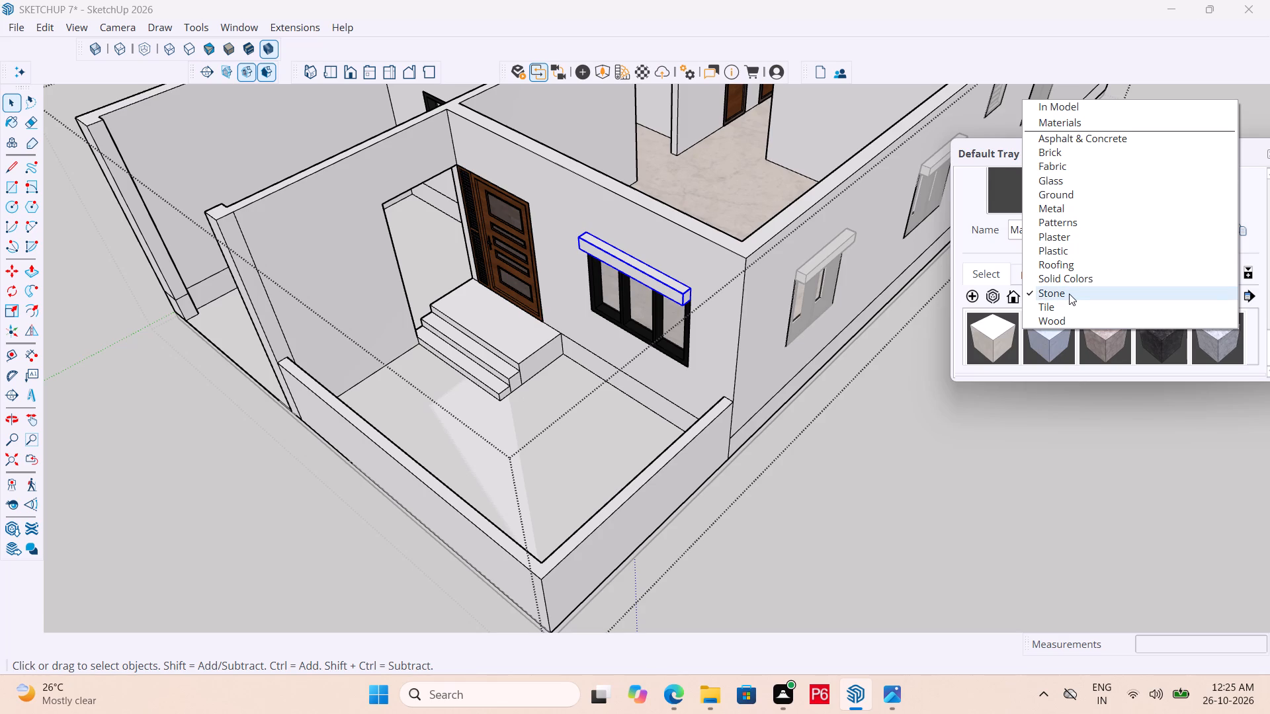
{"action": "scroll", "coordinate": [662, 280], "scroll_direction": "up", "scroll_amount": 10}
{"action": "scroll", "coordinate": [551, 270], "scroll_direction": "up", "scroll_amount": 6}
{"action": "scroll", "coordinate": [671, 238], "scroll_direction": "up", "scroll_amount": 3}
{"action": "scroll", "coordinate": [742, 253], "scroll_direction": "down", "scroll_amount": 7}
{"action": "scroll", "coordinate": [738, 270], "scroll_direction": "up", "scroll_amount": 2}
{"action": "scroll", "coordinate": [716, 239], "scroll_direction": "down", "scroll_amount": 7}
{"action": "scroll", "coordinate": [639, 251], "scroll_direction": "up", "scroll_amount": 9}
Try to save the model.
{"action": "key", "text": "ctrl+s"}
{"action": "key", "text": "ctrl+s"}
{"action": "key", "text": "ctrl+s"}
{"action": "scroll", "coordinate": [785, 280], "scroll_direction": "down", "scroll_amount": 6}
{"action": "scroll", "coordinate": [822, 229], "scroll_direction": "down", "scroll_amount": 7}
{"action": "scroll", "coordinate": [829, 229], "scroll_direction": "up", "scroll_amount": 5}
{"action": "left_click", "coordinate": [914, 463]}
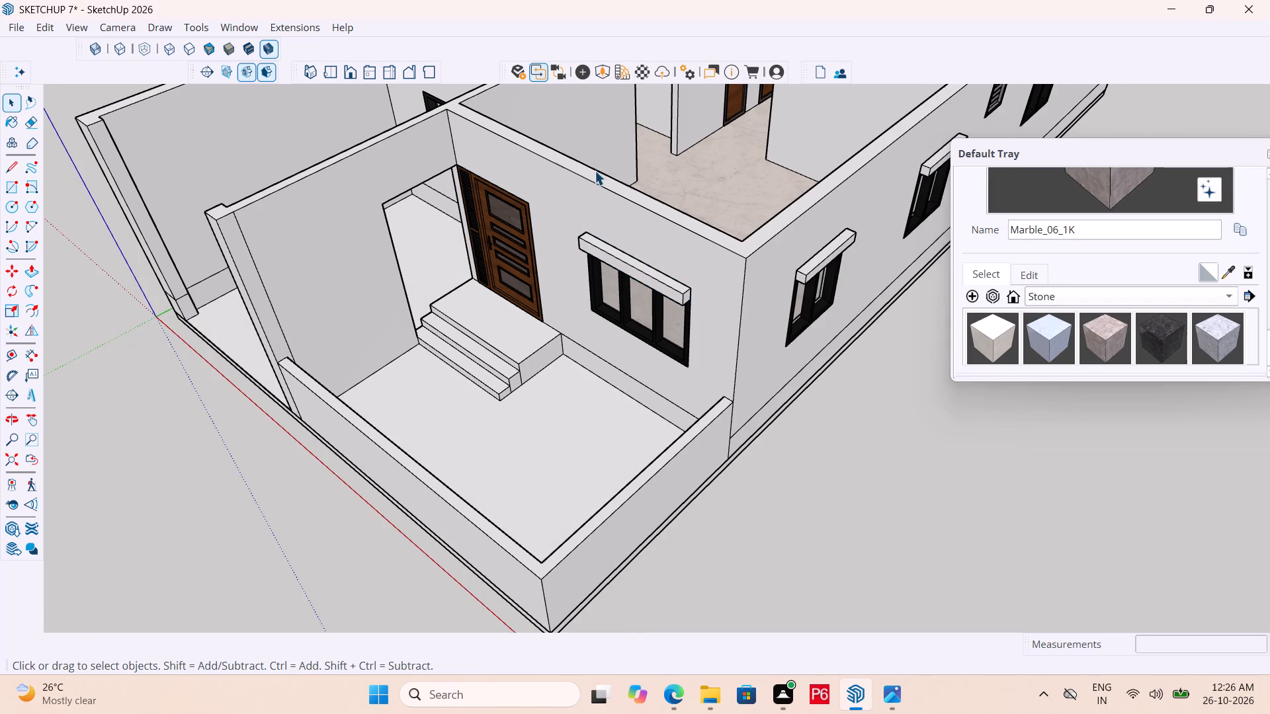
Inside the house group, paint the canopy above the front porch window with M02_Ash_Whisper from the Solid Colors collection.
{"action": "scroll", "coordinate": [601, 184], "scroll_direction": "up", "scroll_amount": 5}
{"action": "scroll", "coordinate": [699, 350], "scroll_direction": "up", "scroll_amount": 6}
{"action": "left_click", "coordinate": [727, 335]}
{"action": "double_click", "coordinate": [738, 329]}
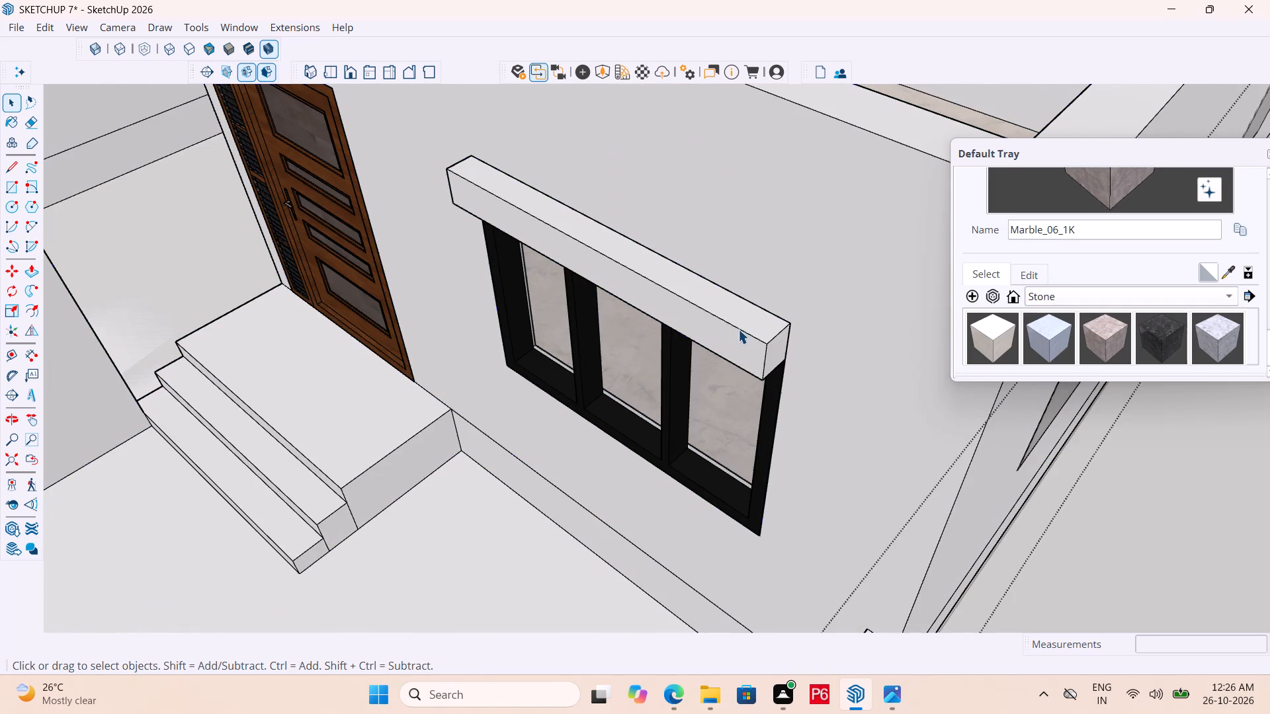
{"action": "left_click", "coordinate": [706, 307]}
{"action": "scroll", "coordinate": [601, 282], "scroll_direction": "down", "scroll_amount": 6}
{"action": "scroll", "coordinate": [457, 306], "scroll_direction": "down", "scroll_amount": 6}
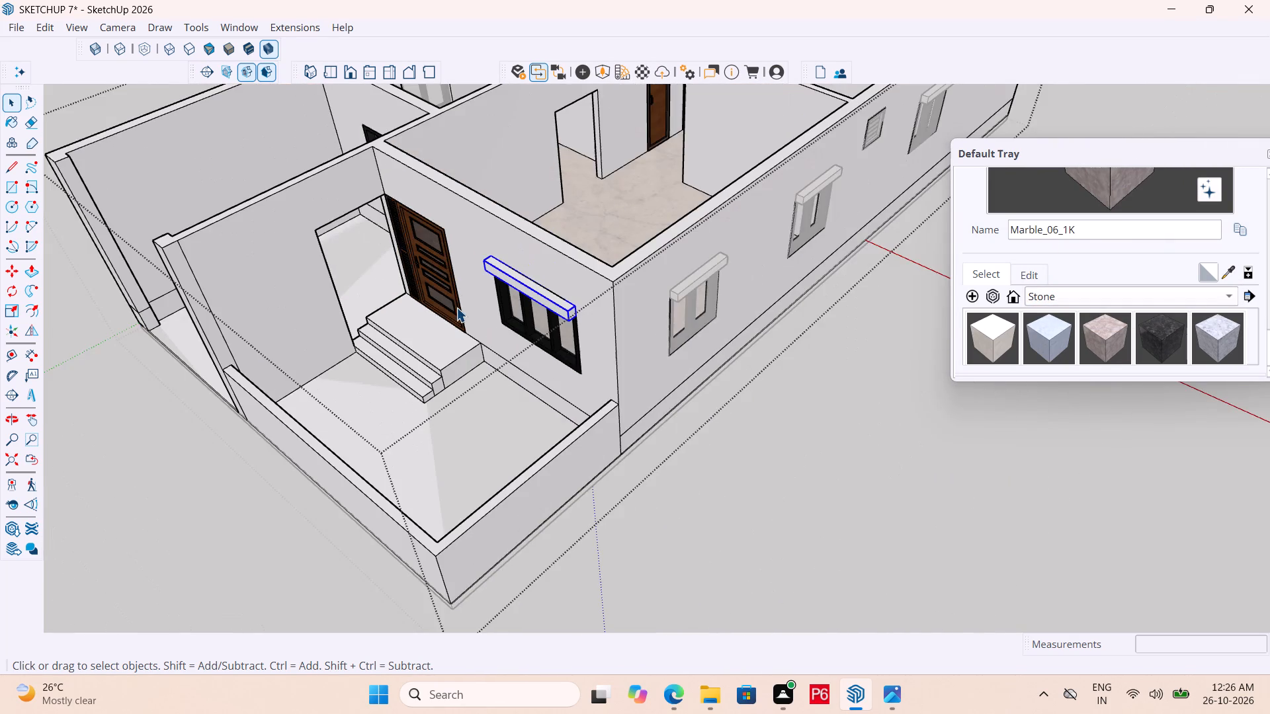
{"action": "scroll", "coordinate": [354, 265], "scroll_direction": "up", "scroll_amount": 11}
{"action": "middle_click_drag", "start_coordinate": [514, 259], "coordinate": [839, 138]}
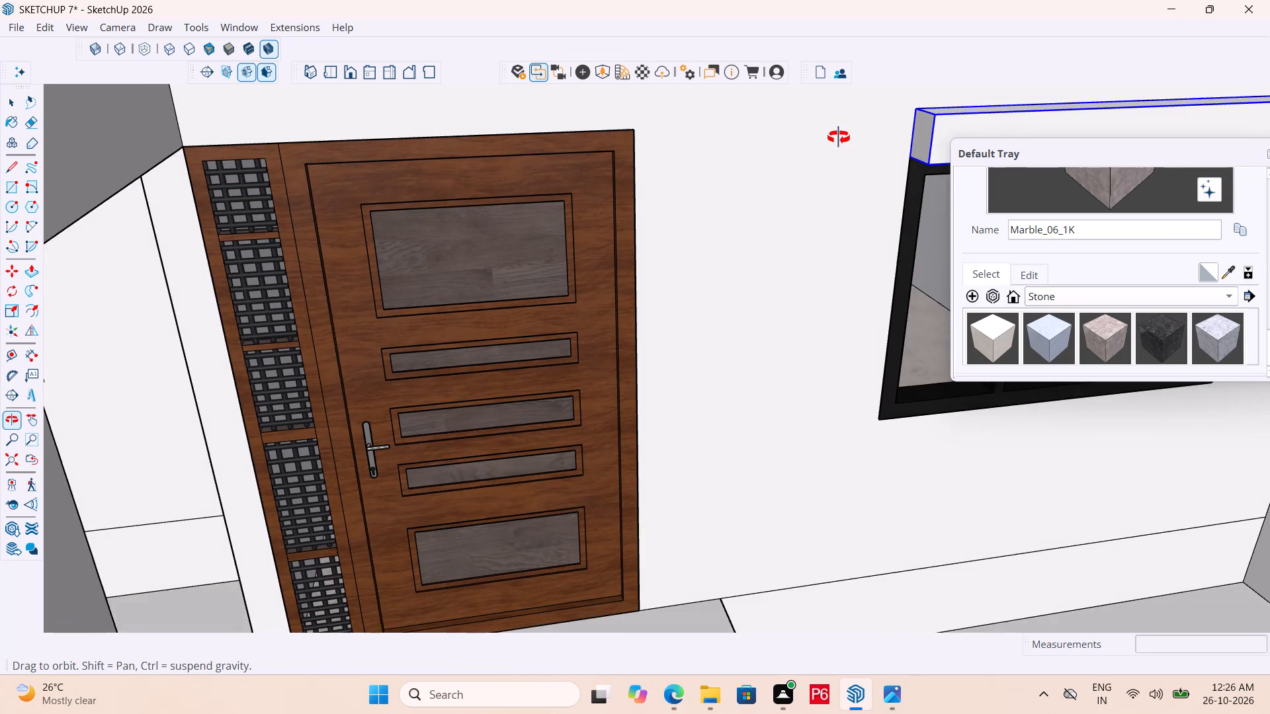
{"action": "middle_click_drag", "start_coordinate": [839, 138], "coordinate": [619, 217]}
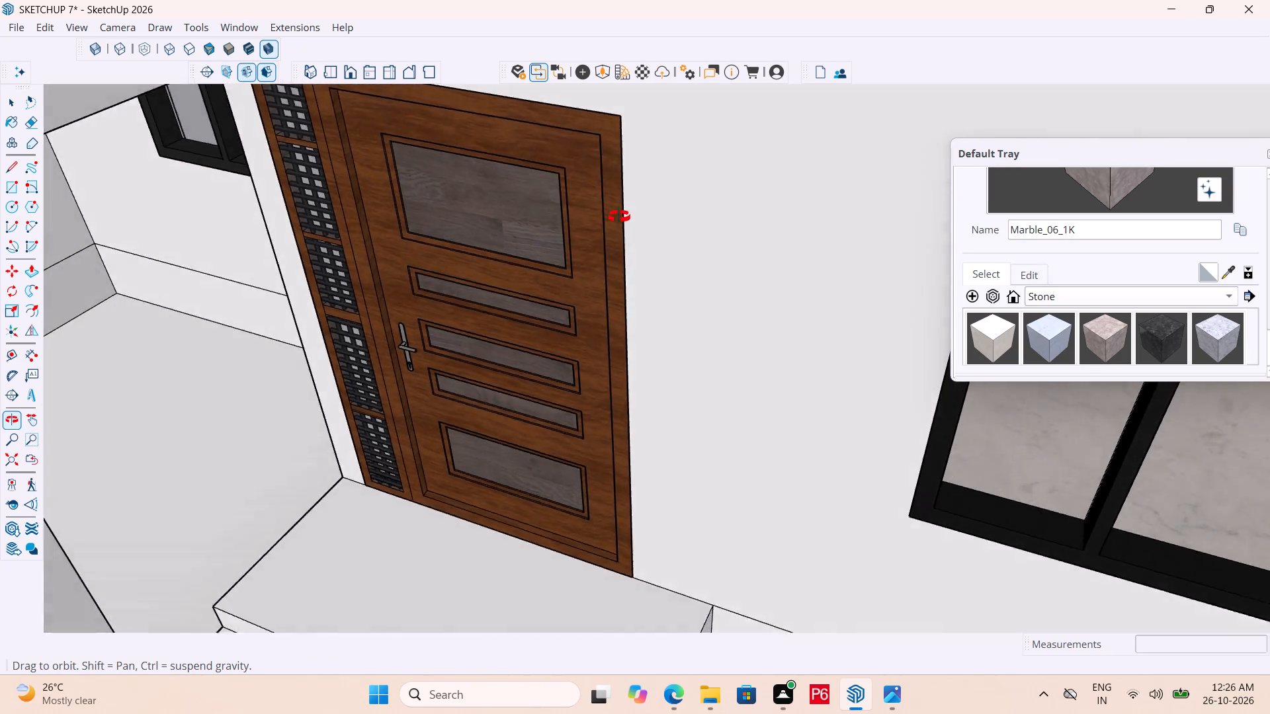
{"action": "middle_click_drag", "start_coordinate": [619, 217], "coordinate": [529, 235]}
{"action": "scroll", "coordinate": [599, 207], "scroll_direction": "down", "scroll_amount": 5}
{"action": "scroll", "coordinate": [477, 226], "scroll_direction": "down", "scroll_amount": 7}
{"action": "scroll", "coordinate": [720, 249], "scroll_direction": "up", "scroll_amount": 5}
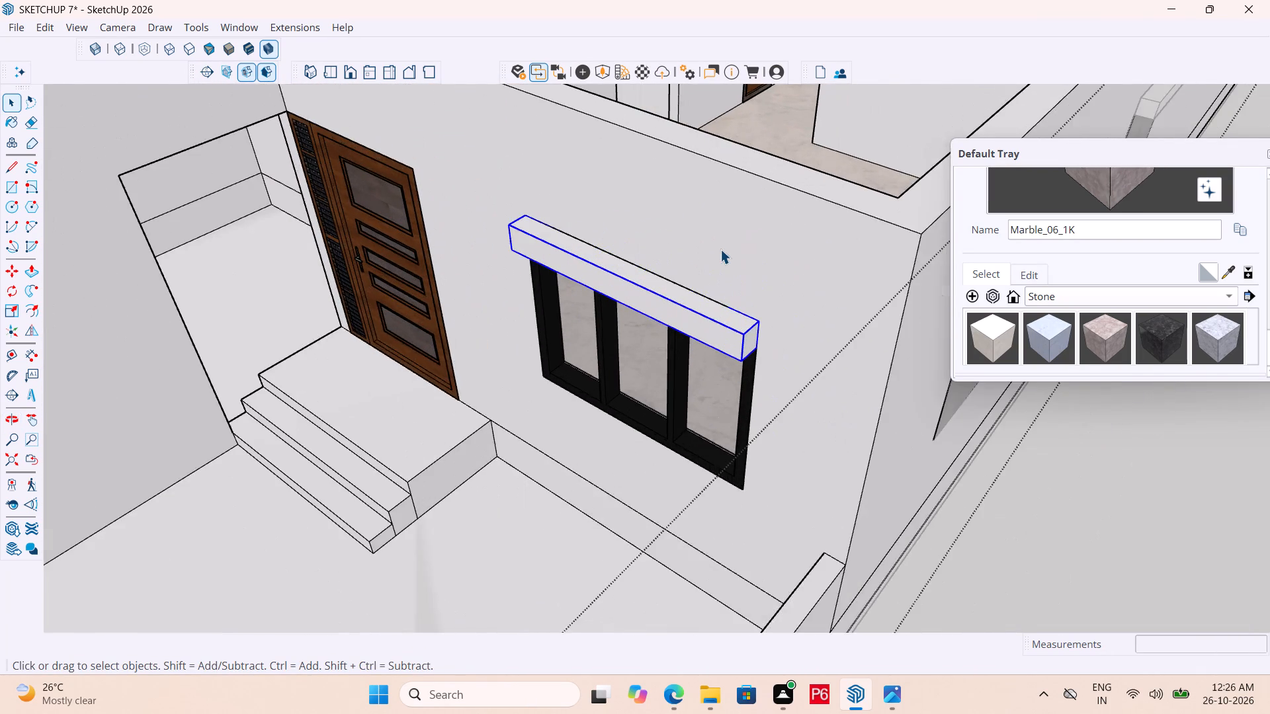
{"action": "scroll", "coordinate": [720, 249], "scroll_direction": "up", "scroll_amount": 1}
{"action": "scroll", "coordinate": [665, 305], "scroll_direction": "up", "scroll_amount": 4}
{"action": "scroll", "coordinate": [1107, 333], "scroll_direction": "down", "scroll_amount": 2}
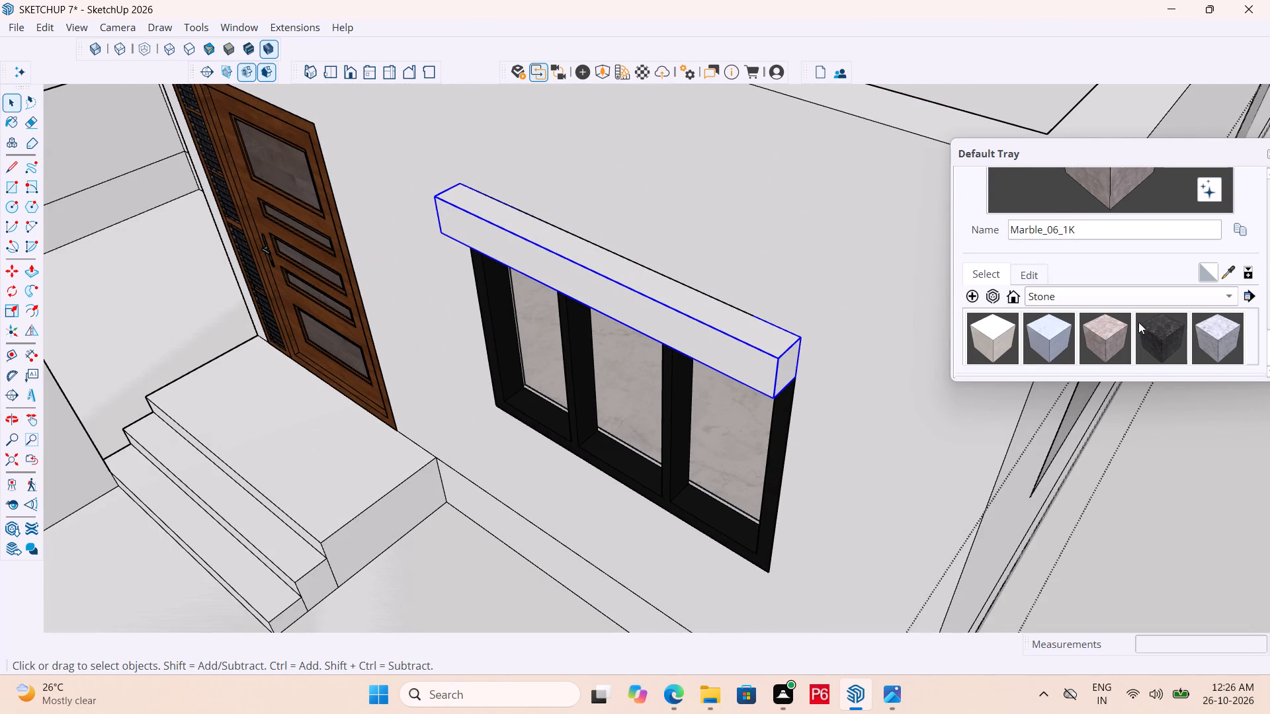
{"action": "left_click", "coordinate": [1187, 292]}
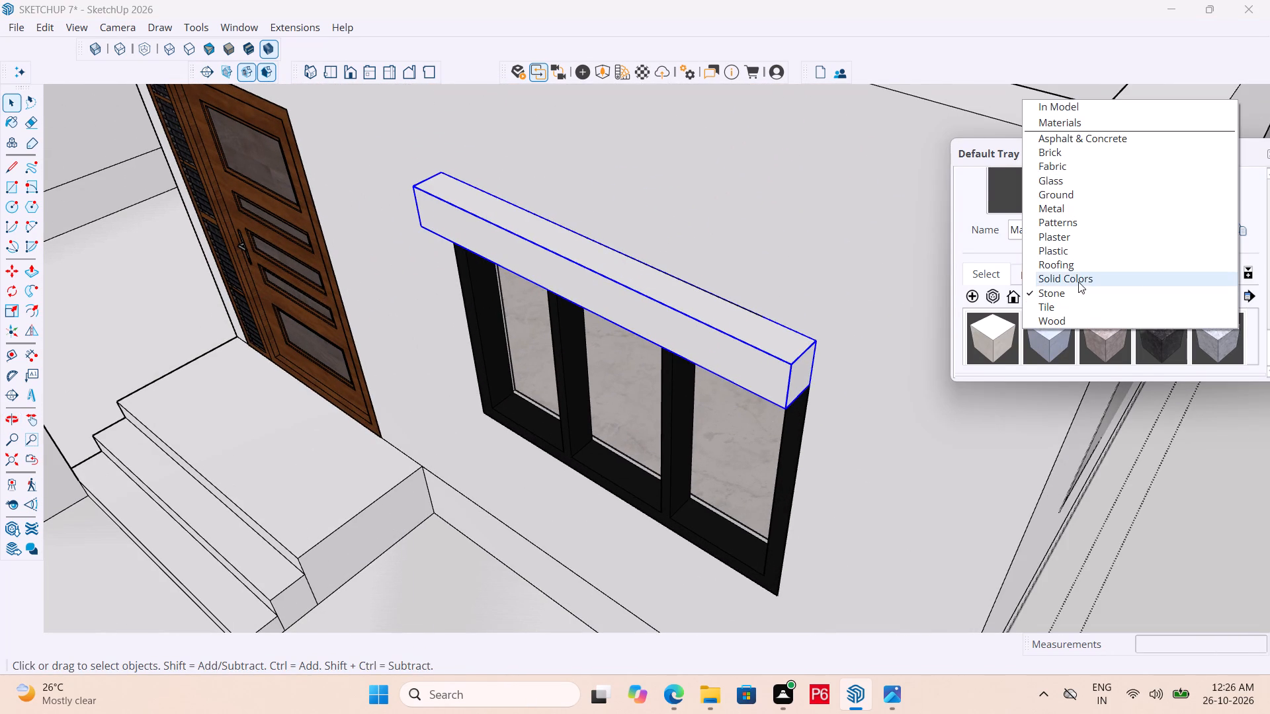
{"action": "left_click", "coordinate": [1078, 282]}
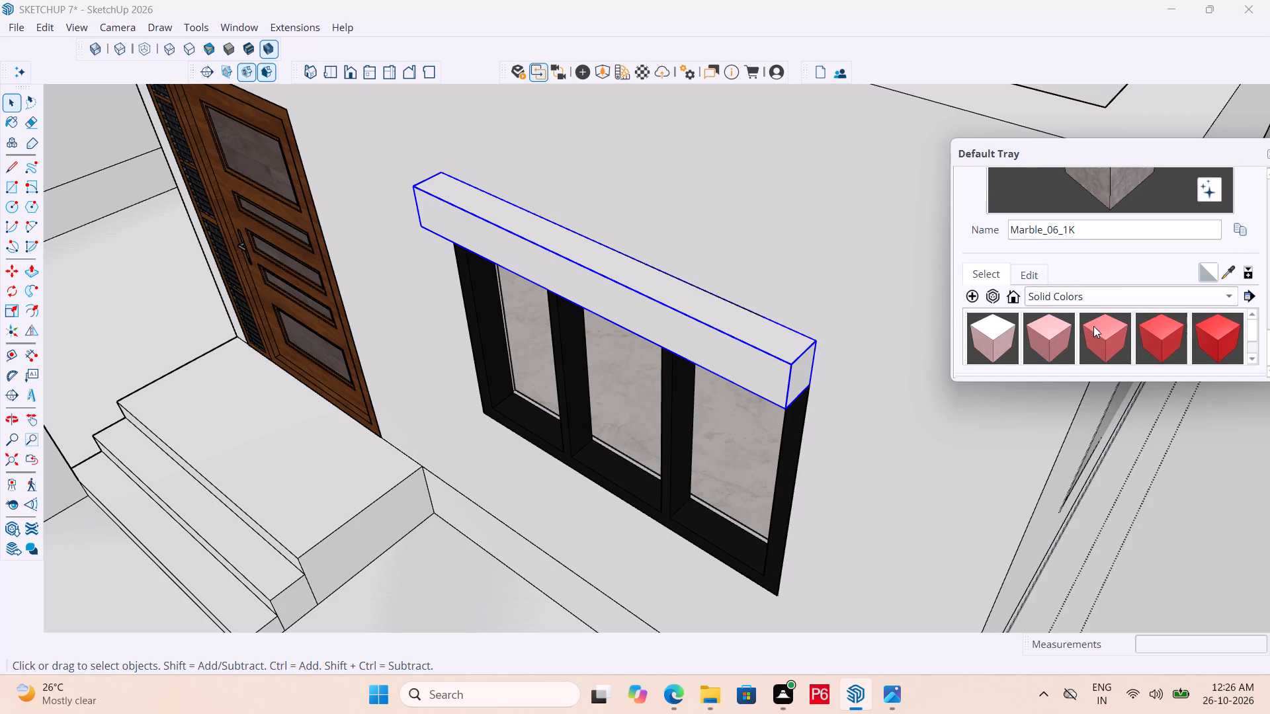
{"action": "scroll", "coordinate": [1093, 326], "scroll_direction": "down", "scroll_amount": 18}
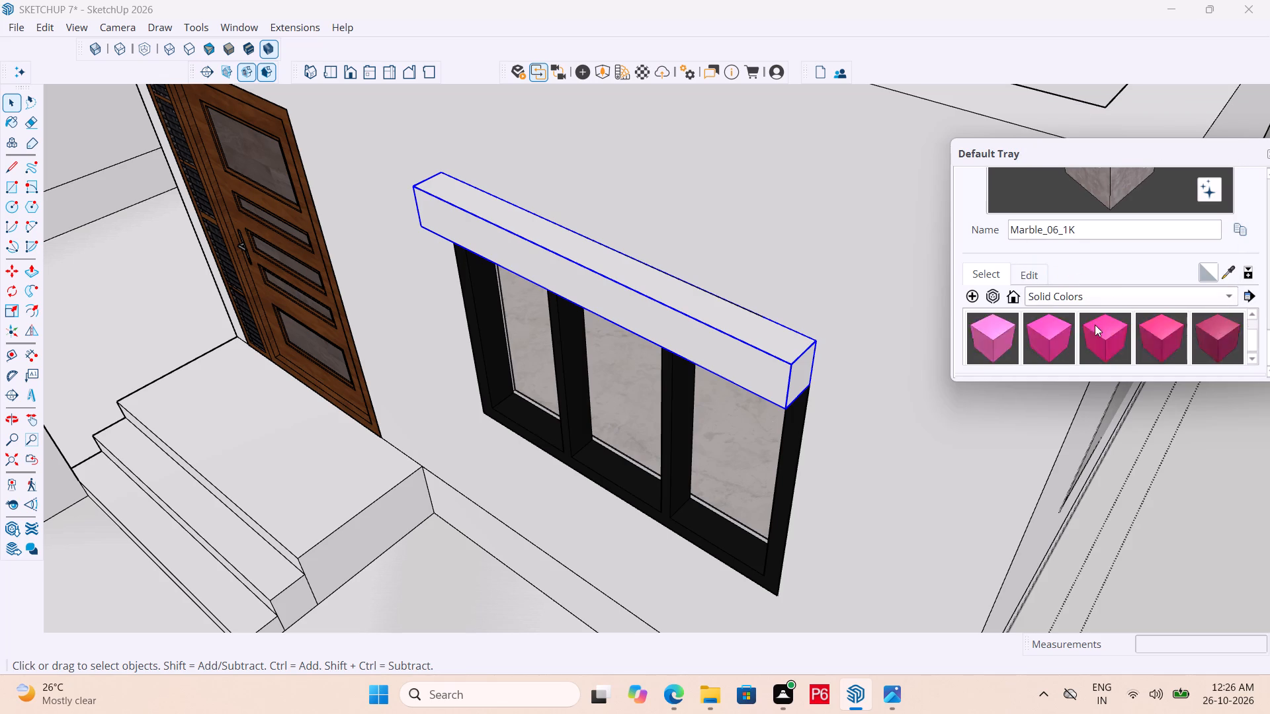
{"action": "scroll", "coordinate": [1095, 325], "scroll_direction": "down", "scroll_amount": 3}
{"action": "scroll", "coordinate": [1068, 333], "scroll_direction": "up", "scroll_amount": 1}
{"action": "left_click", "coordinate": [1063, 338]}
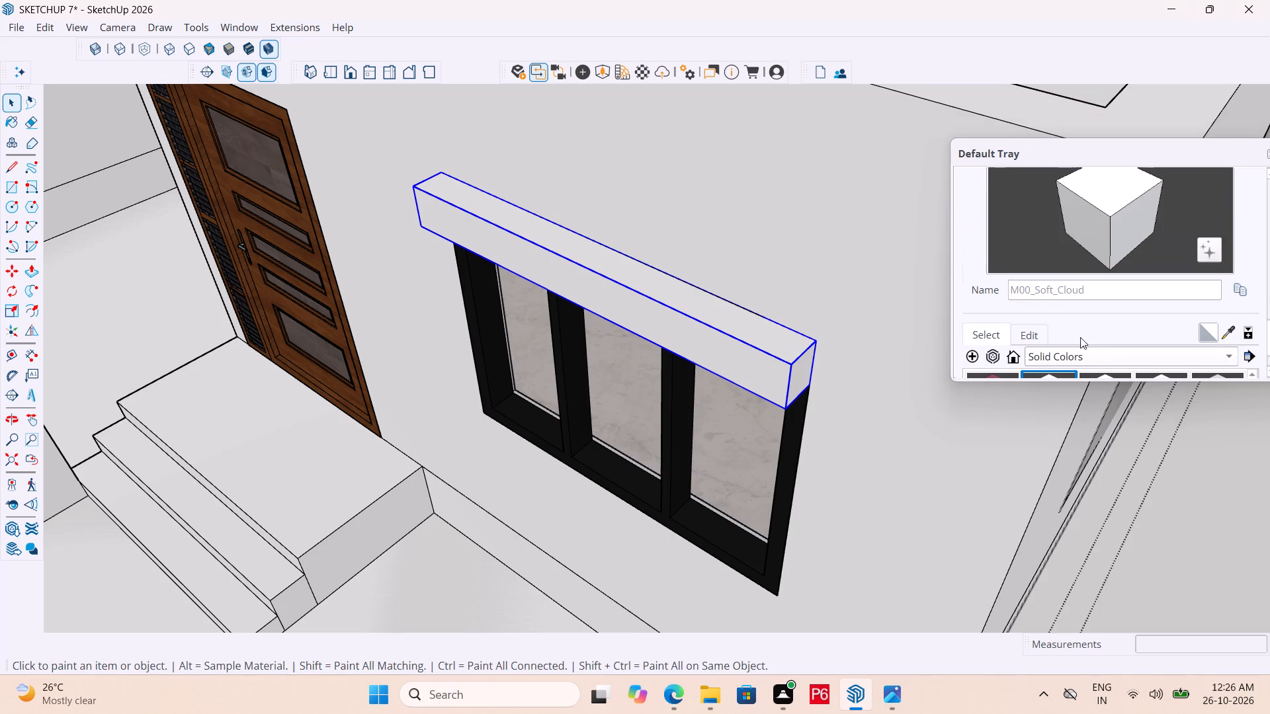
{"action": "scroll", "coordinate": [1126, 337], "scroll_direction": "down", "scroll_amount": 1}
{"action": "left_click", "coordinate": [1146, 342]}
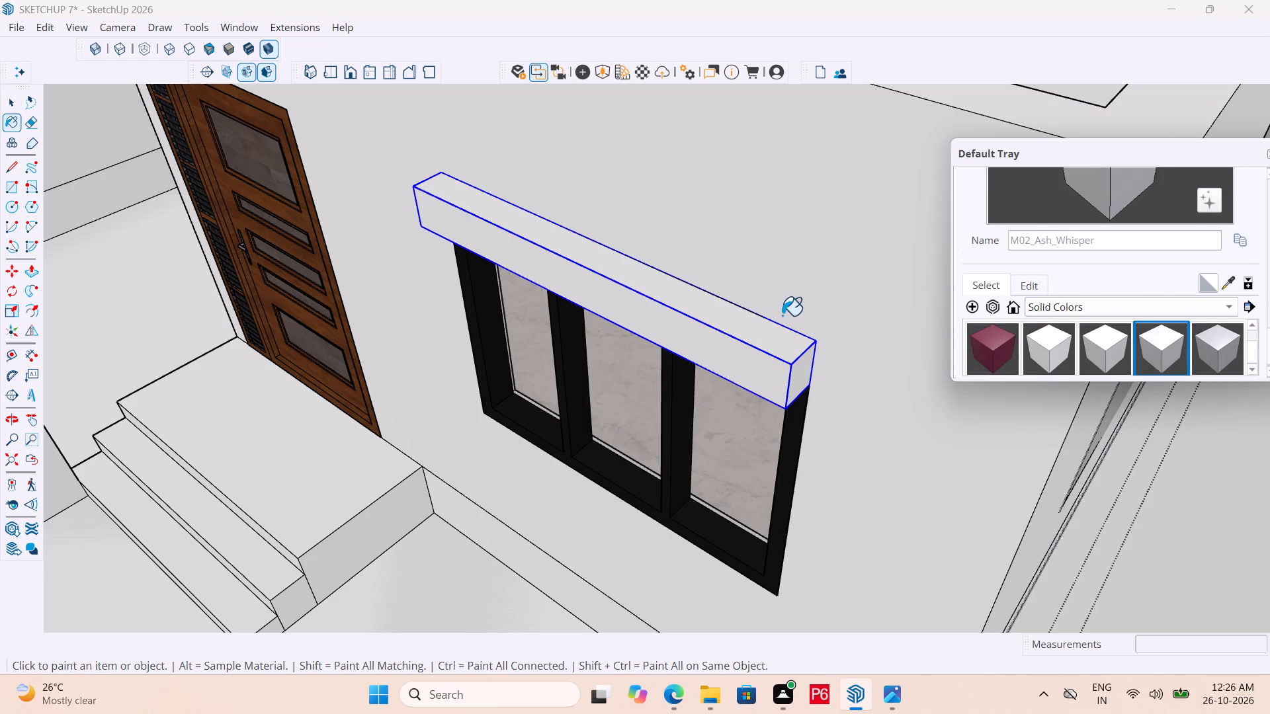
{"action": "left_click", "coordinate": [745, 333]}
{"action": "scroll", "coordinate": [574, 300], "scroll_direction": "down", "scroll_amount": 14}
{"action": "key", "text": "space"}
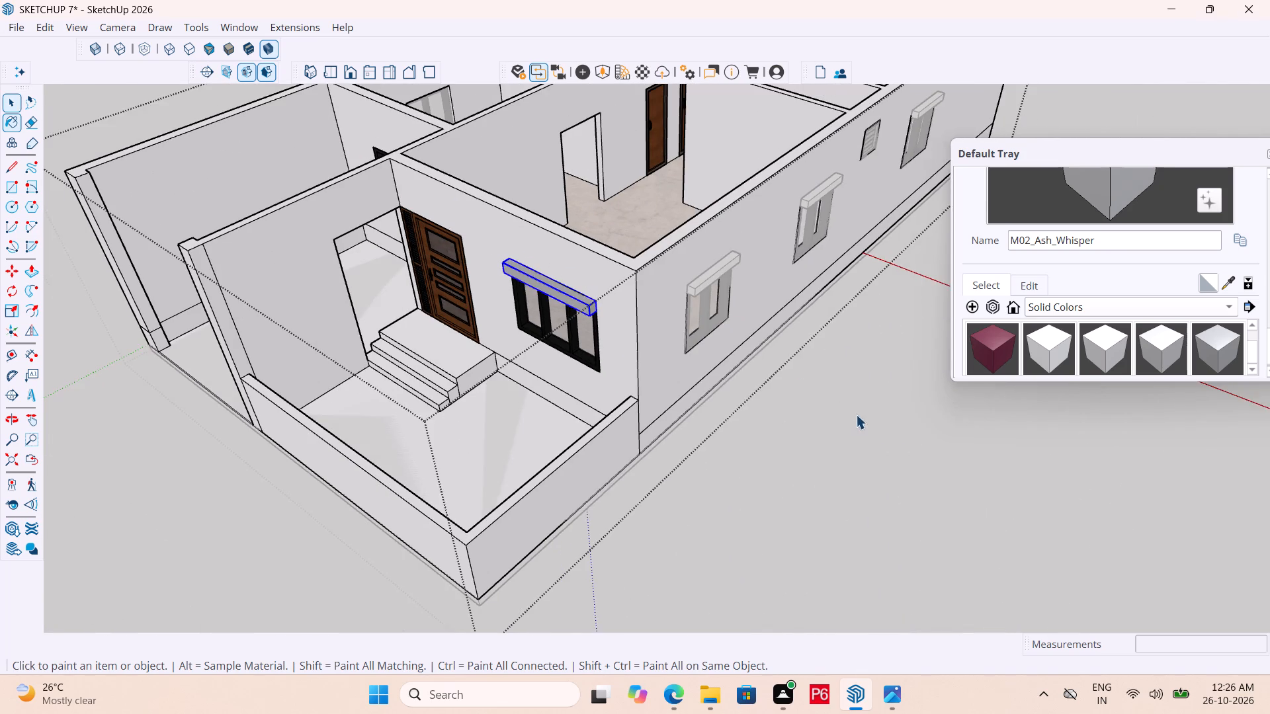
{"action": "left_click", "coordinate": [857, 411]}
Sample M02_Ash_Whisper from the porch window canopy and paint the canopy above the first window around the corner.
{"action": "scroll", "coordinate": [733, 264], "scroll_direction": "up", "scroll_amount": 11}
{"action": "left_click", "coordinate": [721, 262]}
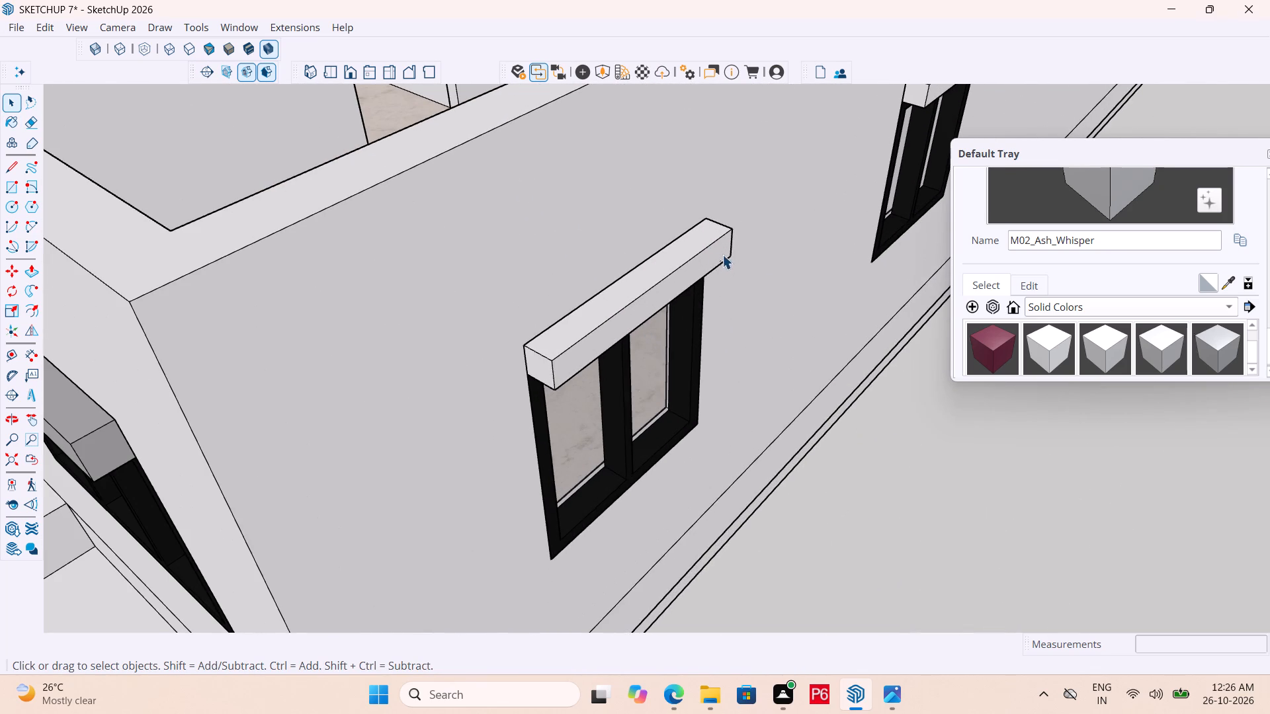
{"action": "scroll", "coordinate": [1089, 327], "scroll_direction": "down", "scroll_amount": 1}
{"action": "scroll", "coordinate": [1136, 351], "scroll_direction": "up", "scroll_amount": 2}
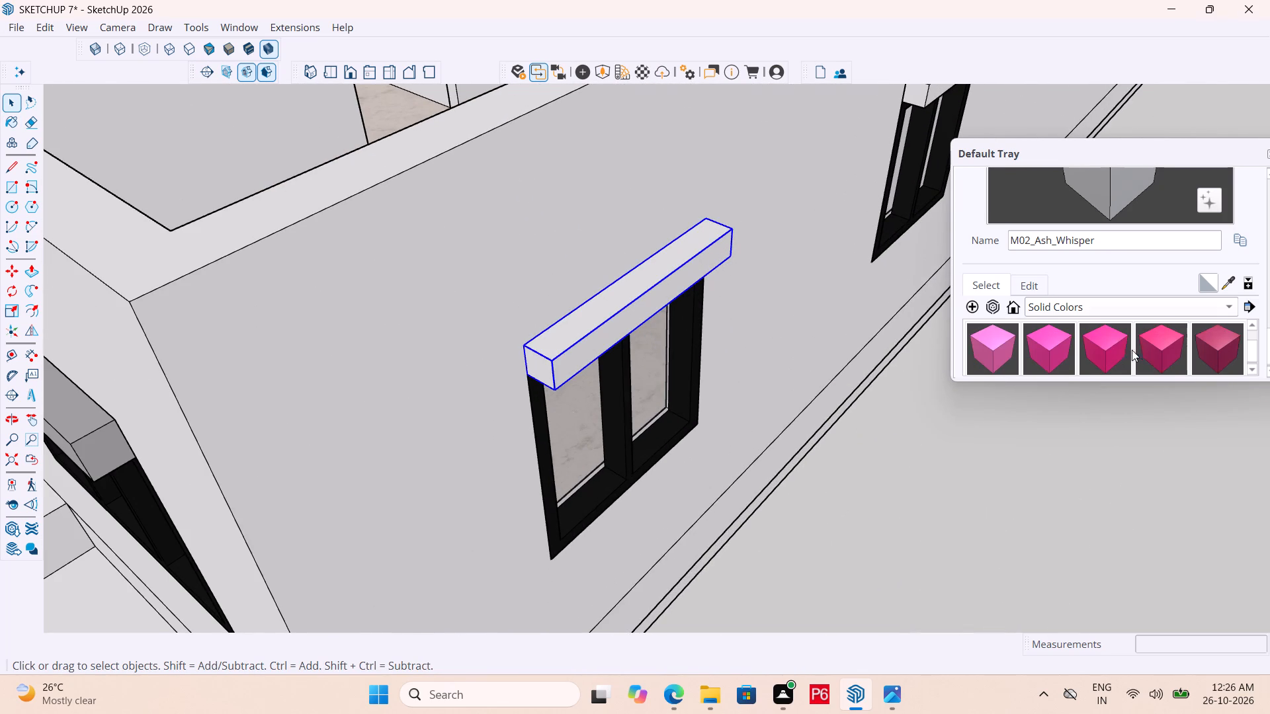
{"action": "scroll", "coordinate": [1104, 342], "scroll_direction": "down", "scroll_amount": 1}
{"action": "scroll", "coordinate": [778, 319], "scroll_direction": "down", "scroll_amount": 5}
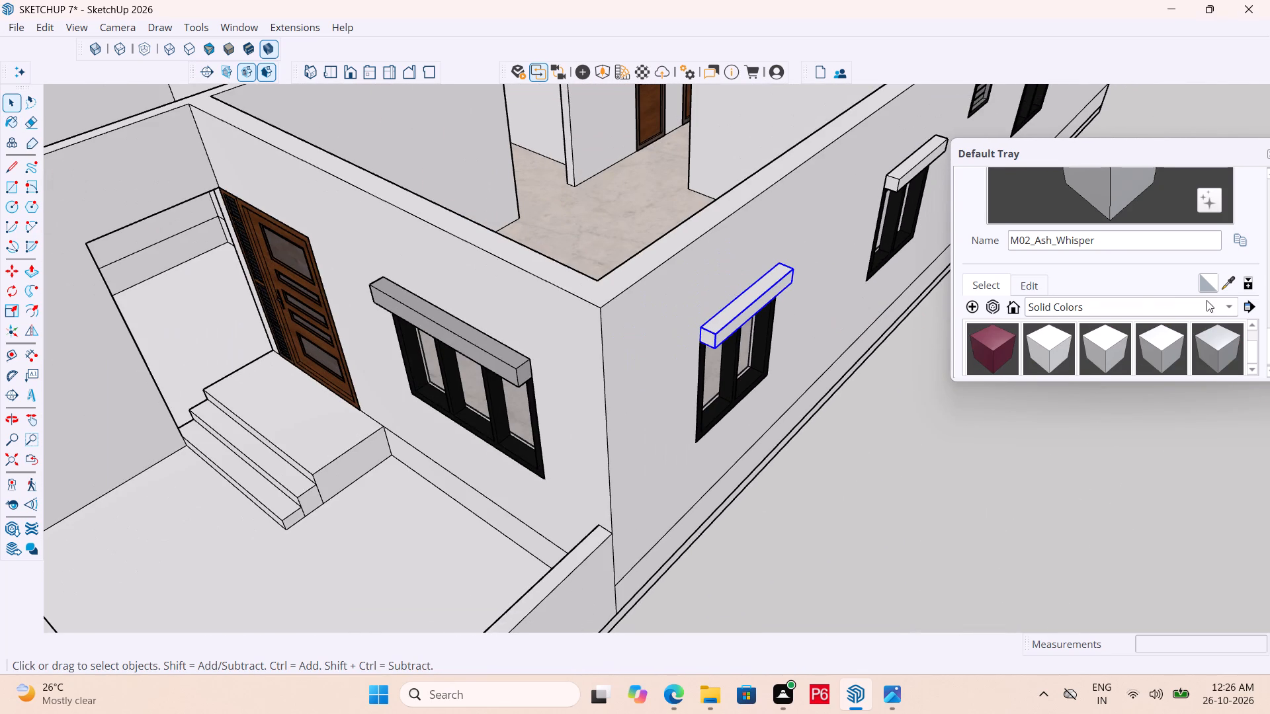
{"action": "left_click", "coordinate": [1230, 278]}
{"action": "scroll", "coordinate": [606, 335], "scroll_direction": "up", "scroll_amount": 5}
{"action": "left_click", "coordinate": [472, 374]}
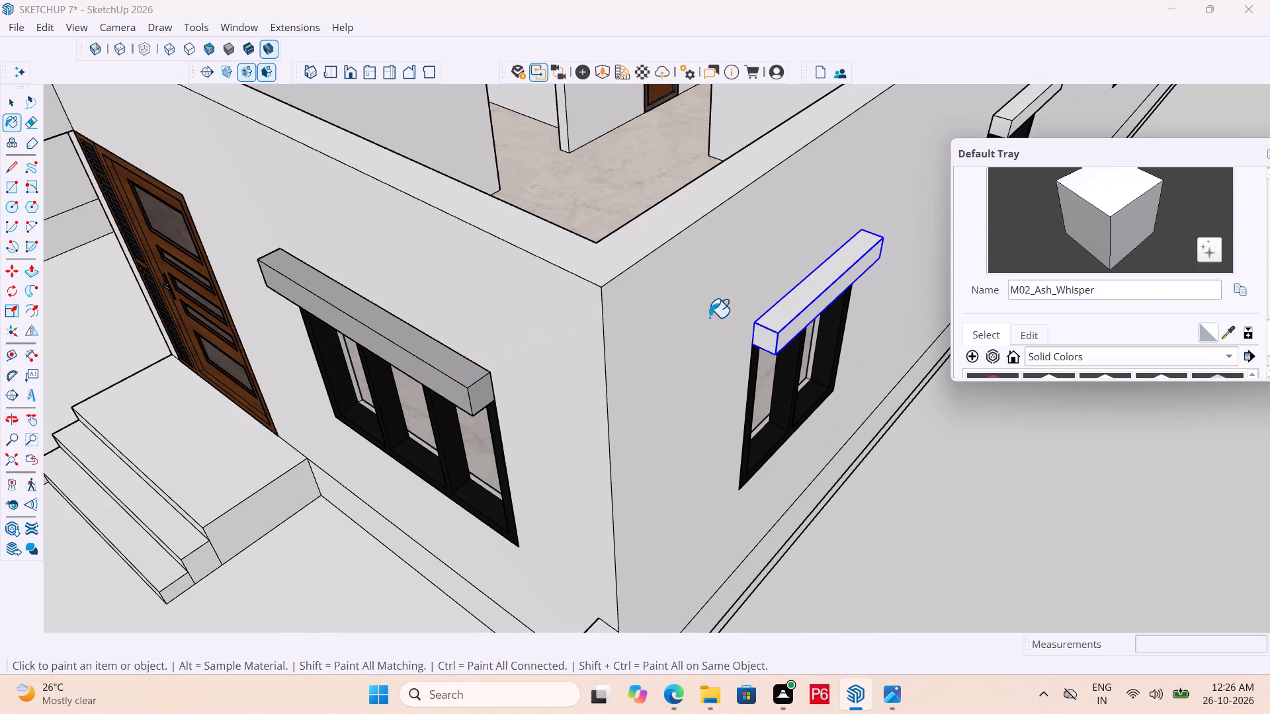
{"action": "left_click", "coordinate": [808, 302]}
Paint the canopies above the other two windows on the same long side wall with M02_Ash_Whisper.
{"action": "scroll", "coordinate": [407, 350], "scroll_direction": "down", "scroll_amount": 6}
{"action": "scroll", "coordinate": [321, 353], "scroll_direction": "down", "scroll_amount": 4}
{"action": "scroll", "coordinate": [749, 218], "scroll_direction": "up", "scroll_amount": 5}
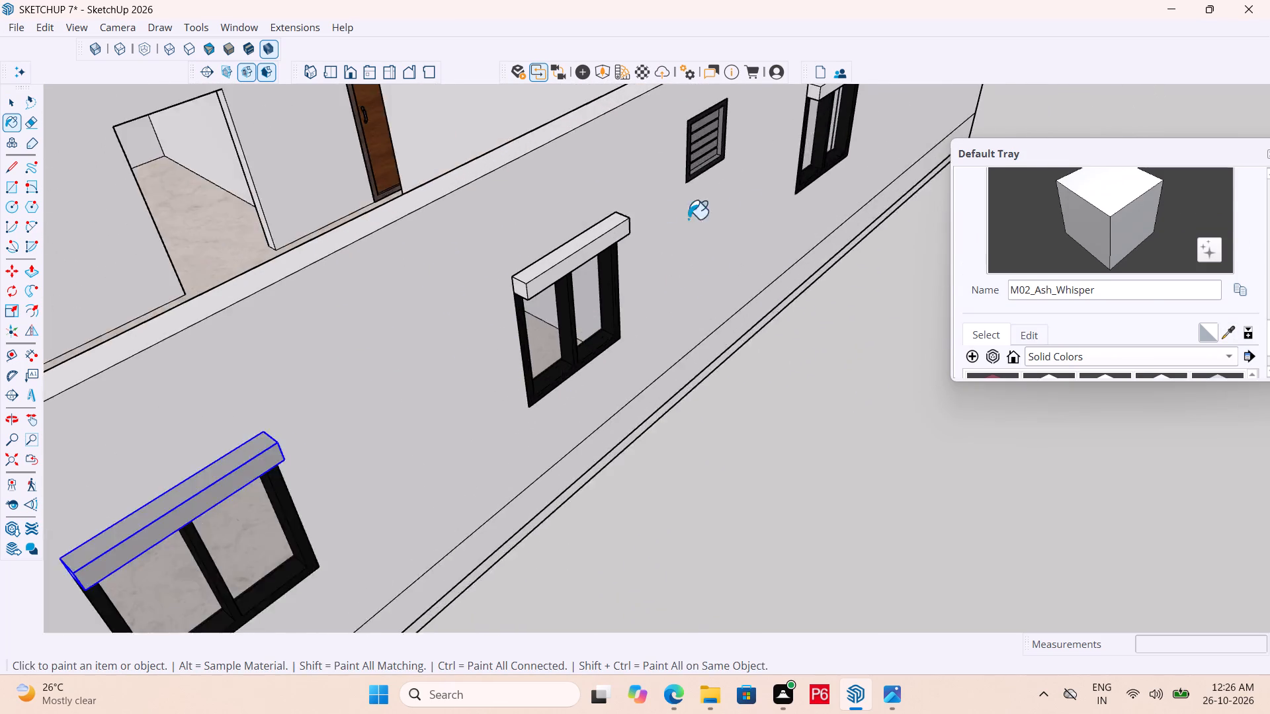
{"action": "scroll", "coordinate": [688, 219], "scroll_direction": "up", "scroll_amount": 5}
{"action": "left_click", "coordinate": [631, 241]}
{"action": "scroll", "coordinate": [523, 337], "scroll_direction": "down", "scroll_amount": 11}
{"action": "scroll", "coordinate": [732, 163], "scroll_direction": "up", "scroll_amount": 5}
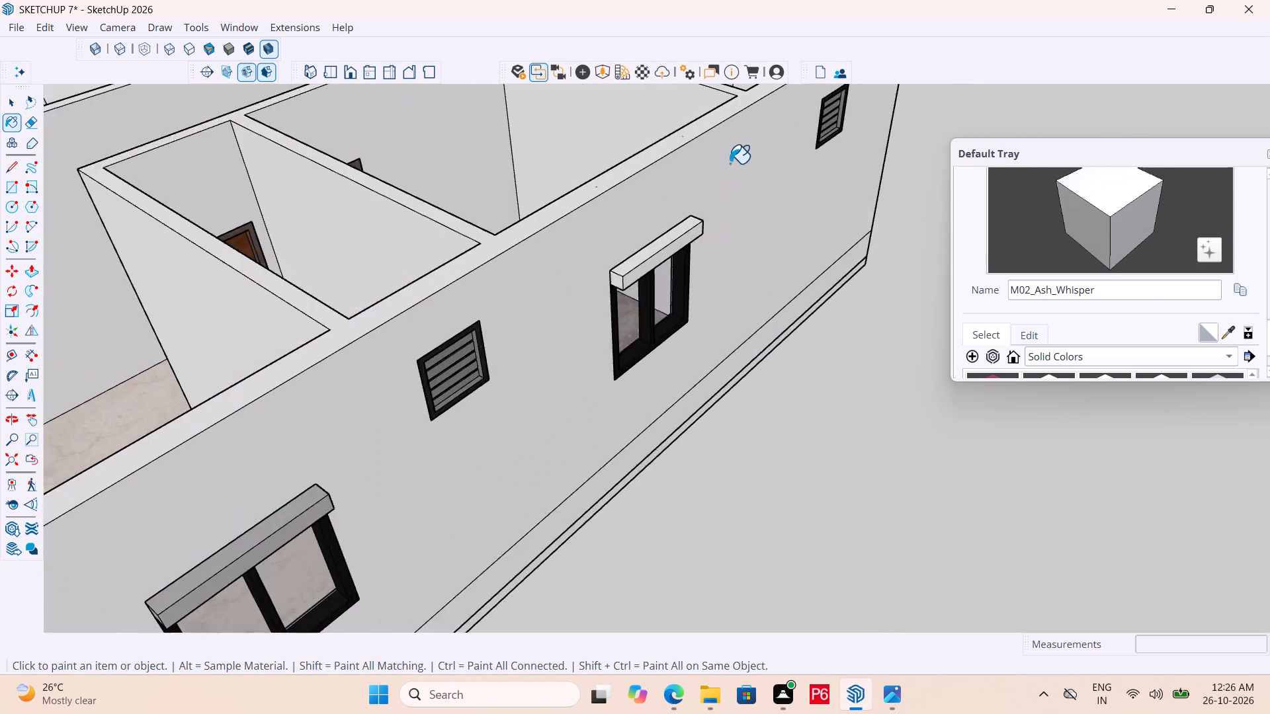
{"action": "scroll", "coordinate": [730, 163], "scroll_direction": "up", "scroll_amount": 6}
{"action": "left_click", "coordinate": [684, 262]}
{"action": "scroll", "coordinate": [755, 225], "scroll_direction": "down", "scroll_amount": 20}
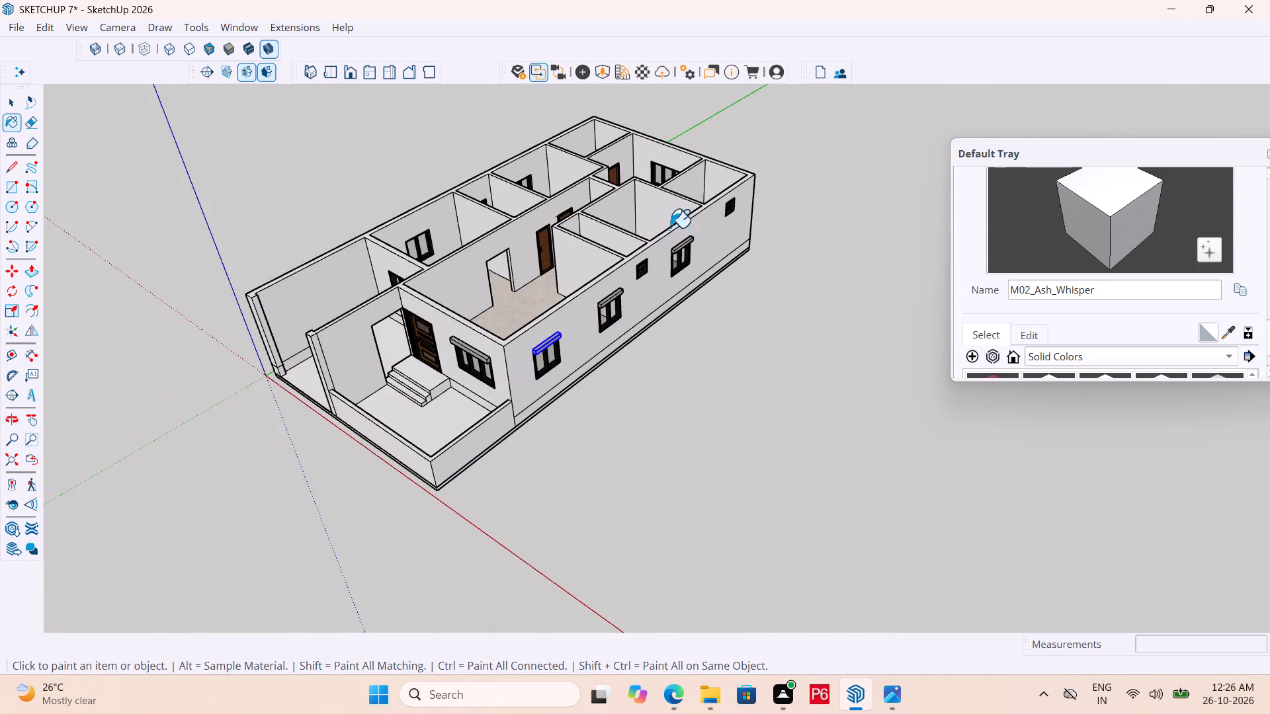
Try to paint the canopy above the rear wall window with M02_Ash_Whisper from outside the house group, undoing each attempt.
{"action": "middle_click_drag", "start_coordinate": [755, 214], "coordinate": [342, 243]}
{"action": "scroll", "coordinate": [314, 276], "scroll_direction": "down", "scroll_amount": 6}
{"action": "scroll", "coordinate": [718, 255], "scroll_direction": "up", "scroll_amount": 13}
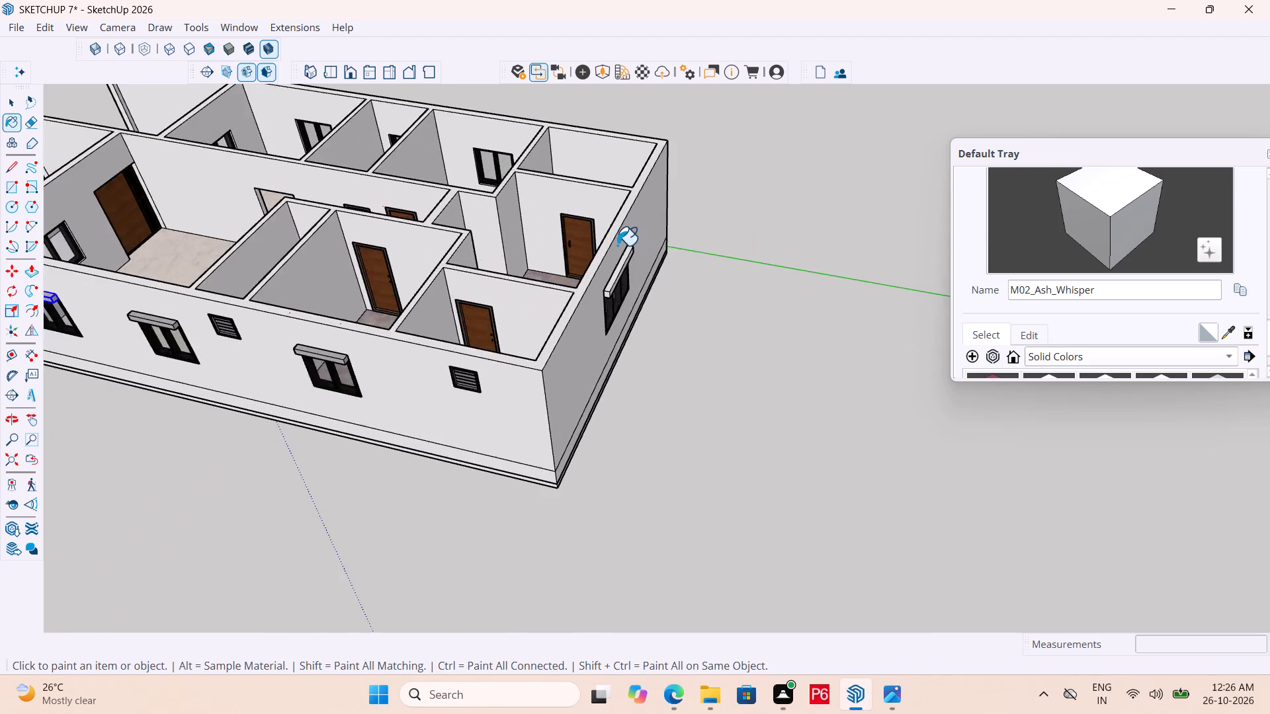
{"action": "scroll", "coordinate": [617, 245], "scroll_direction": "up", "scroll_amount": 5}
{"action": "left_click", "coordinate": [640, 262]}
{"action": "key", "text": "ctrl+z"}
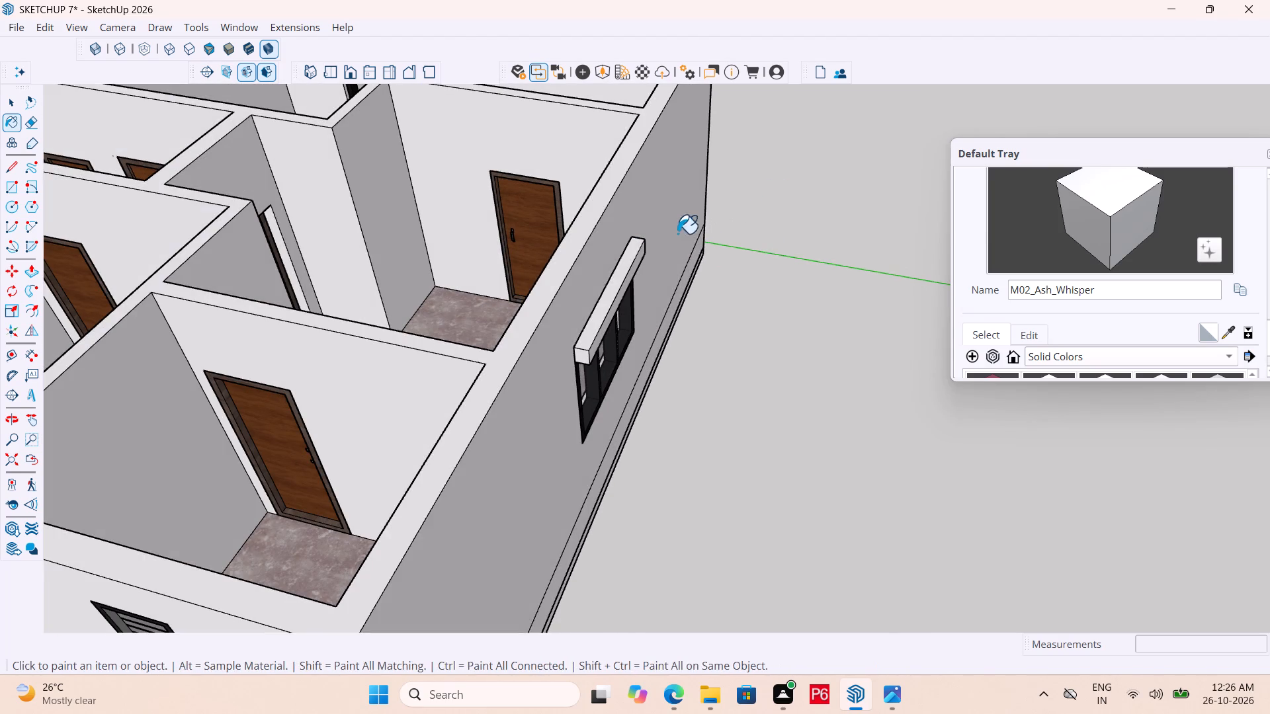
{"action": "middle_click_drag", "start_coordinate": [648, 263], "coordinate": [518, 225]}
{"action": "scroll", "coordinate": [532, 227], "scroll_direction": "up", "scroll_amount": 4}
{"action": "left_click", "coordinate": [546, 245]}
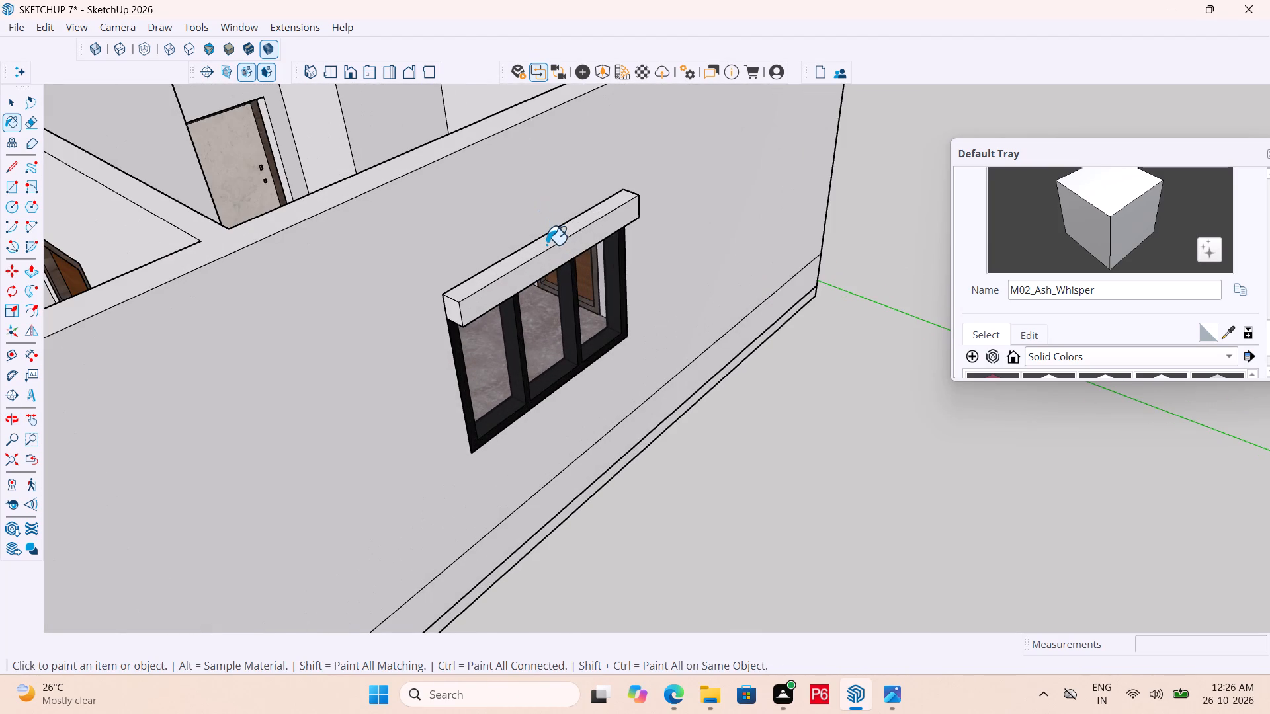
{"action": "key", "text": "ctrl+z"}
Open the house group for editing and paint the canopy above the rear wall window with M02_Ash_Whisper.
{"action": "key", "text": "space"}
{"action": "left_click", "coordinate": [567, 251]}
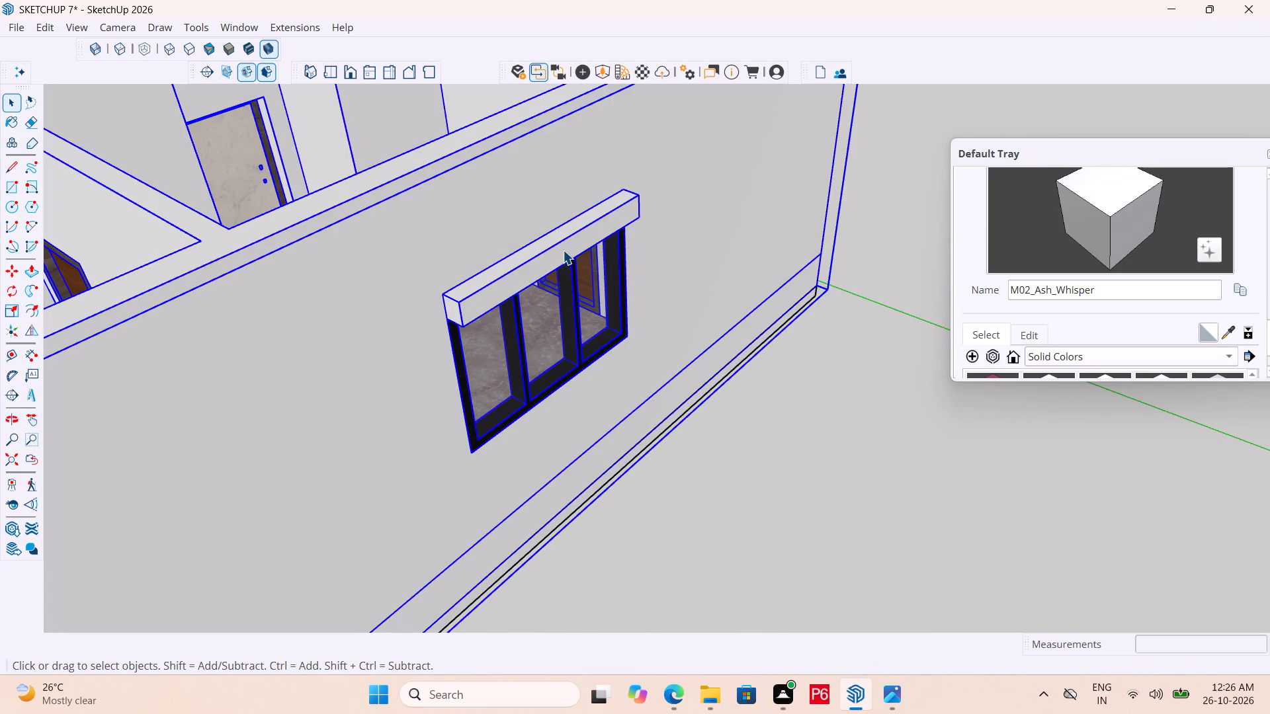
{"action": "double_click", "coordinate": [561, 249]}
{"action": "left_click", "coordinate": [556, 249]}
{"action": "scroll", "coordinate": [1050, 291], "scroll_direction": "down", "scroll_amount": 2}
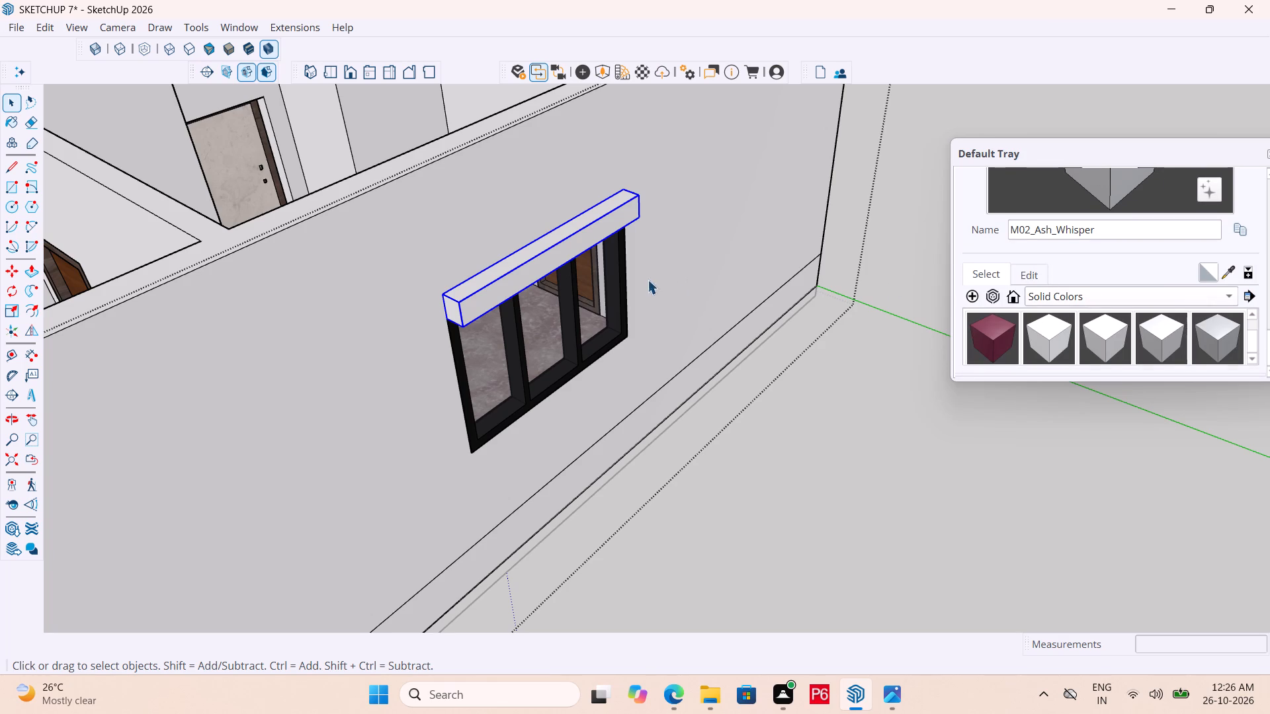
{"action": "key", "text": "b"}
{"action": "left_click", "coordinate": [564, 247]}
{"action": "scroll", "coordinate": [508, 277], "scroll_direction": "down", "scroll_amount": 7}
{"action": "middle_click_drag", "start_coordinate": [798, 205], "coordinate": [638, 221]}
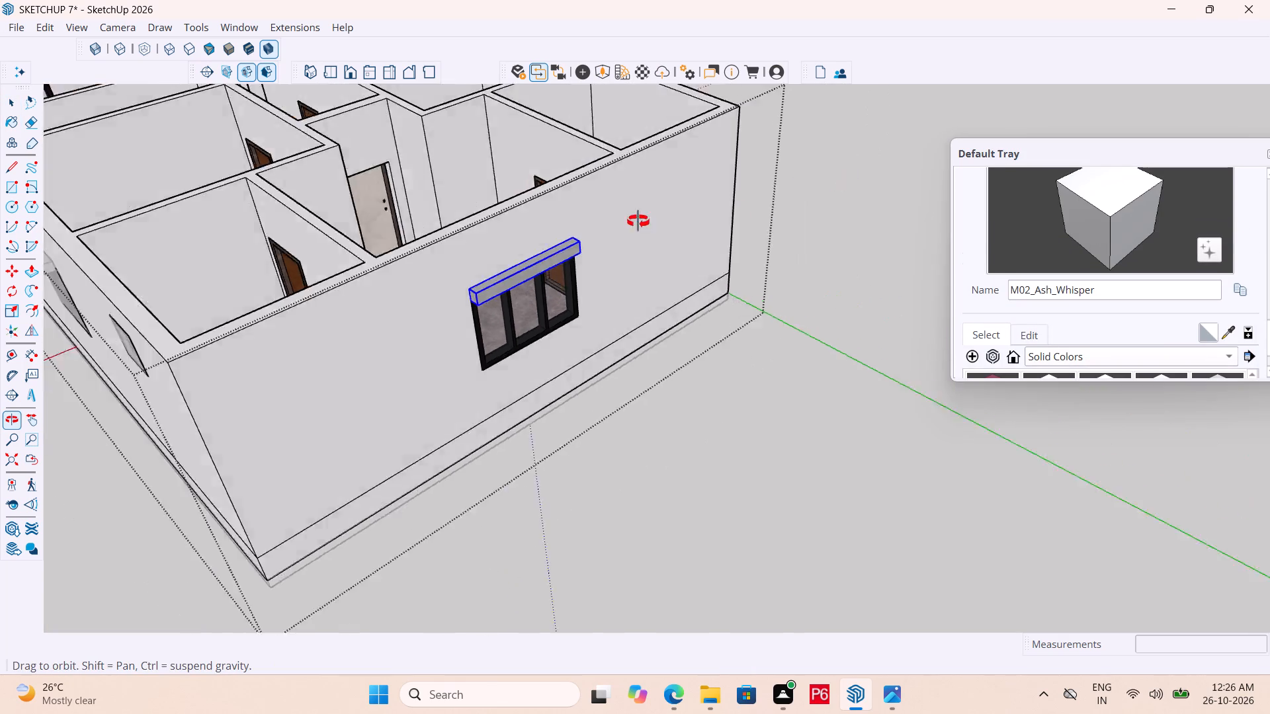
{"action": "middle_click_drag", "start_coordinate": [638, 221], "coordinate": [316, 244]}
{"action": "scroll", "coordinate": [316, 239], "scroll_direction": "down", "scroll_amount": 6}
{"action": "middle_click_drag", "start_coordinate": [629, 189], "coordinate": [440, 160]}
{"action": "left_click", "coordinate": [726, 325]}
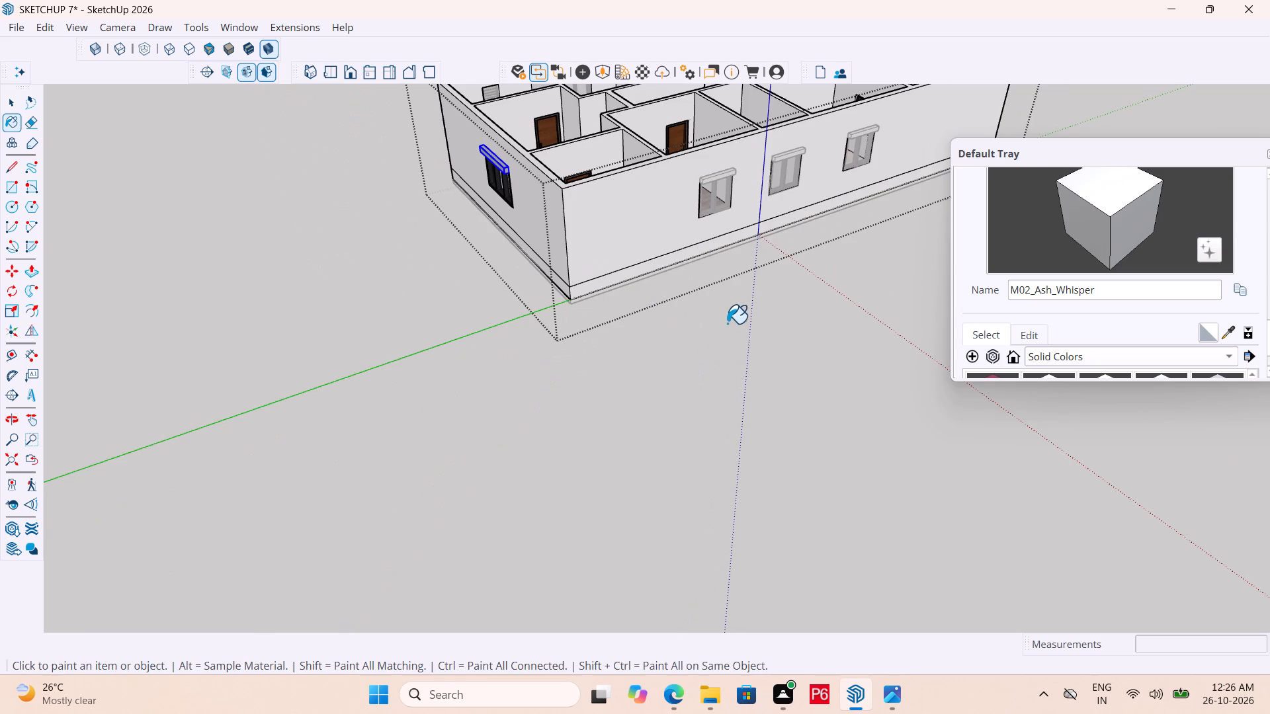
{"action": "key", "text": "space"}
{"action": "left_click", "coordinate": [761, 296]}
Paint the three window canopies on the opposite long side wall with M02_Ash_Whisper.
{"action": "scroll", "coordinate": [467, 339], "scroll_direction": "down", "scroll_amount": 5}
{"action": "scroll", "coordinate": [713, 164], "scroll_direction": "up", "scroll_amount": 7}
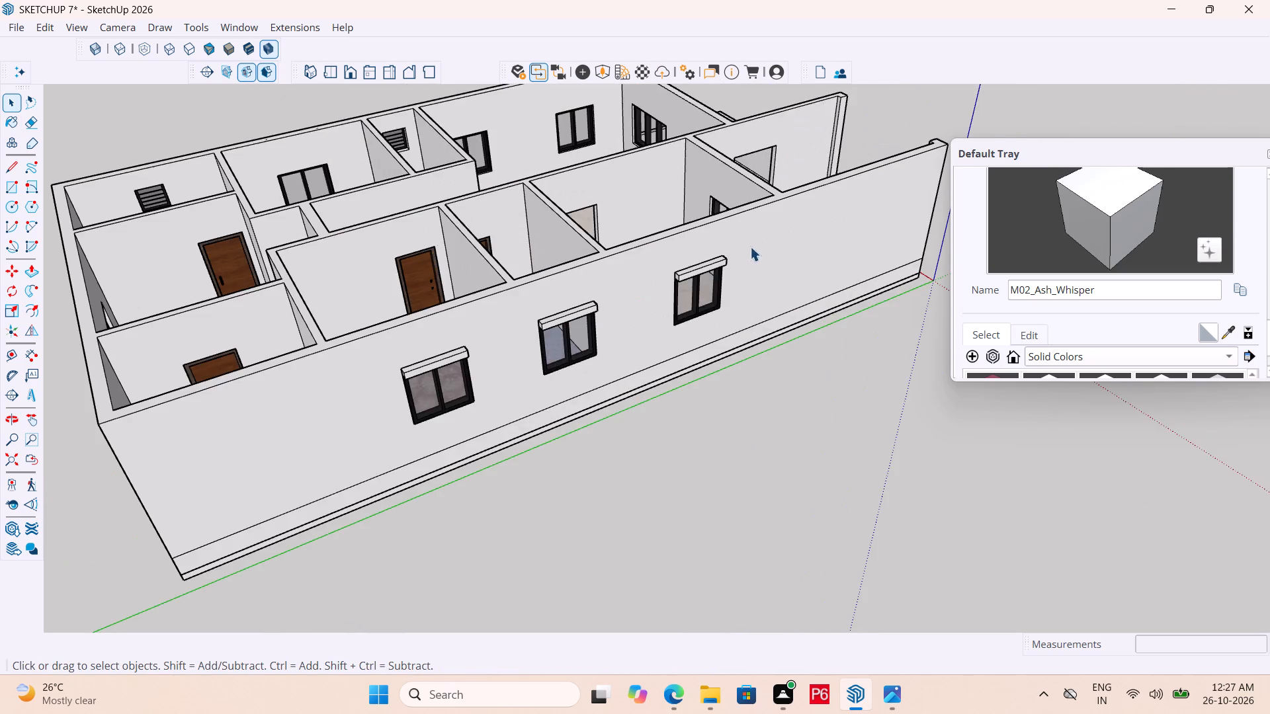
{"action": "middle_click_drag", "start_coordinate": [758, 235], "coordinate": [882, 174]}
{"action": "scroll", "coordinate": [546, 380], "scroll_direction": "up", "scroll_amount": 6}
{"action": "left_click", "coordinate": [521, 297]}
{"action": "left_click", "coordinate": [521, 294]}
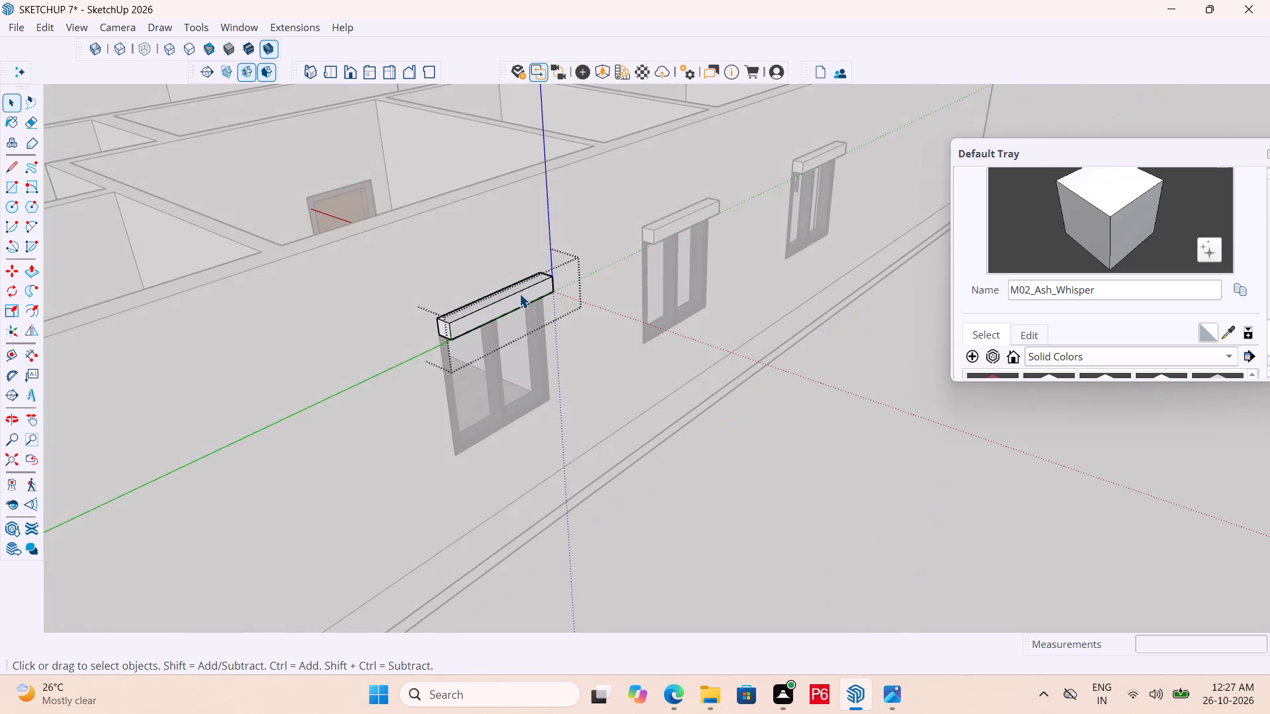
{"action": "left_click_drag", "start_coordinate": [752, 384], "coordinate": [745, 384]}
{"action": "left_click", "coordinate": [772, 426]}
{"action": "left_click_drag", "start_coordinate": [773, 424], "coordinate": [767, 423]}
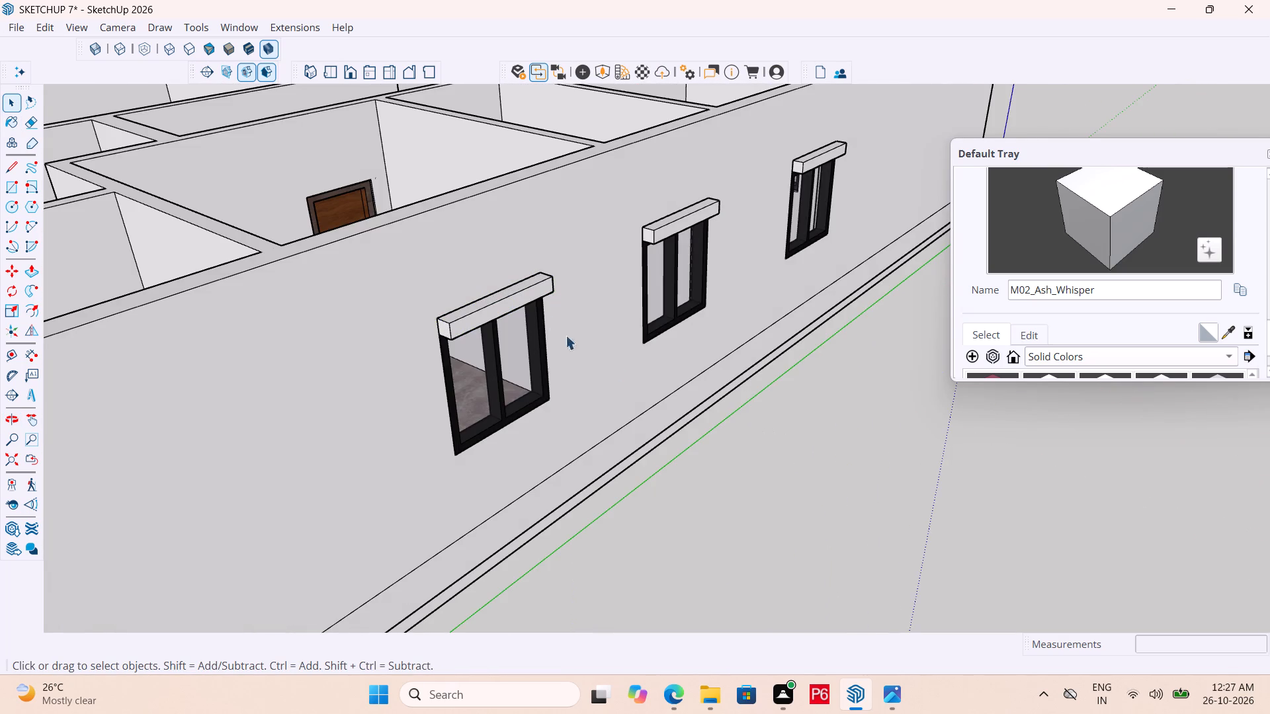
{"action": "left_click", "coordinate": [533, 301]}
{"action": "key", "text": "b"}
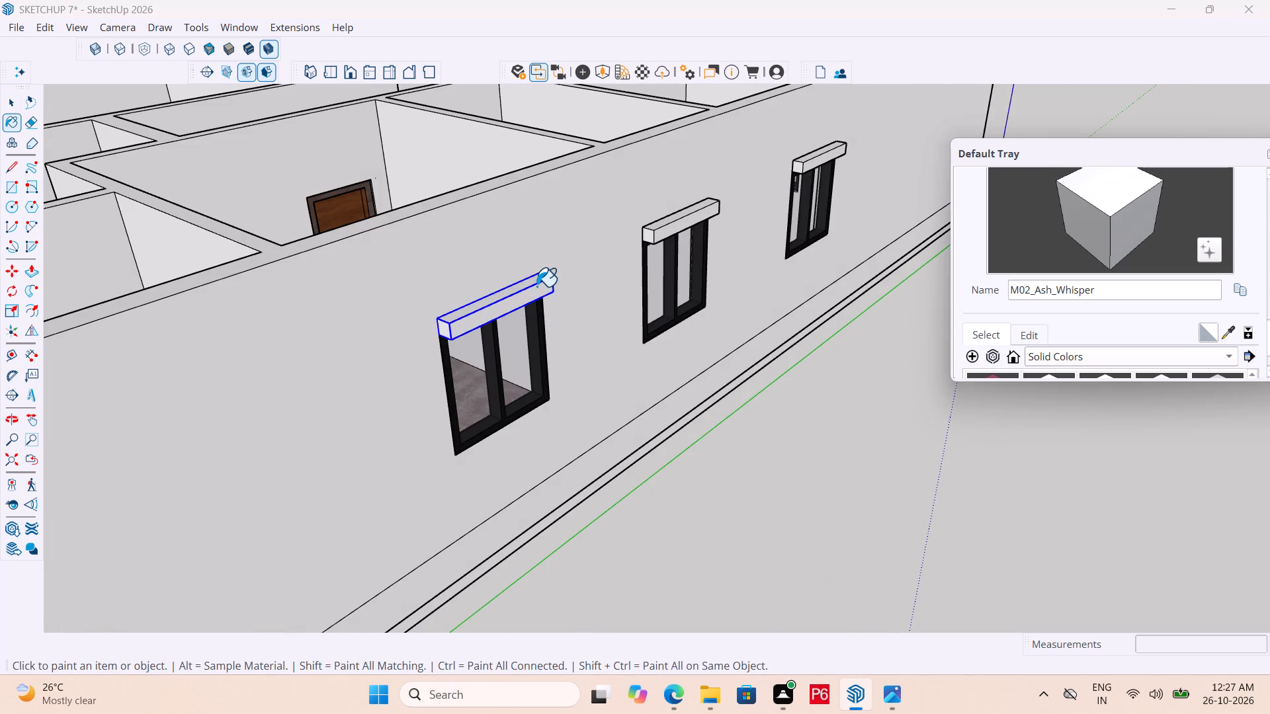
{"action": "left_click", "coordinate": [536, 286]}
{"action": "left_click", "coordinate": [669, 223]}
{"action": "left_click", "coordinate": [820, 160]}
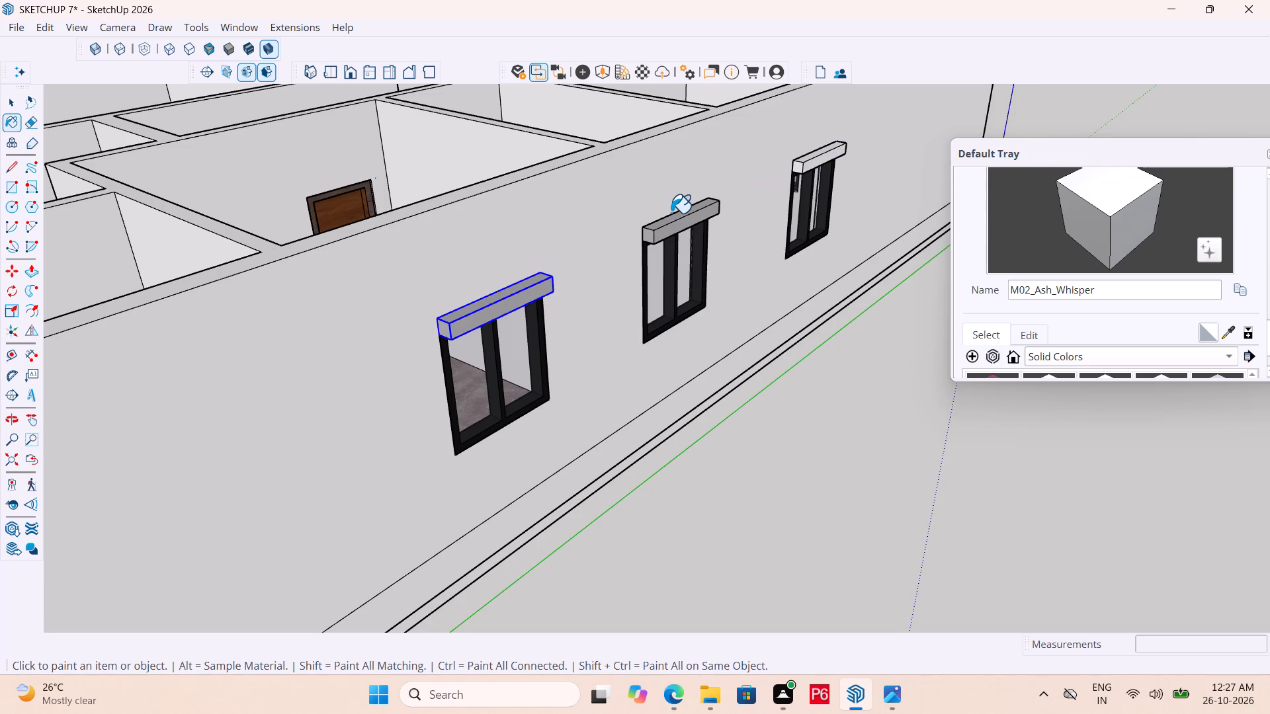
Save the model with the painted window canopies.
{"action": "key", "text": "ctrl+s"}
{"action": "key", "text": "ctrl+s"}
{"action": "key", "text": "ctrl+s"}
{"action": "key", "text": "ctrl+s"}
{"action": "key", "text": "ctrl+s"}
{"action": "key", "text": "ctrl+s"}
{"action": "key", "text": "ctrl+s"}
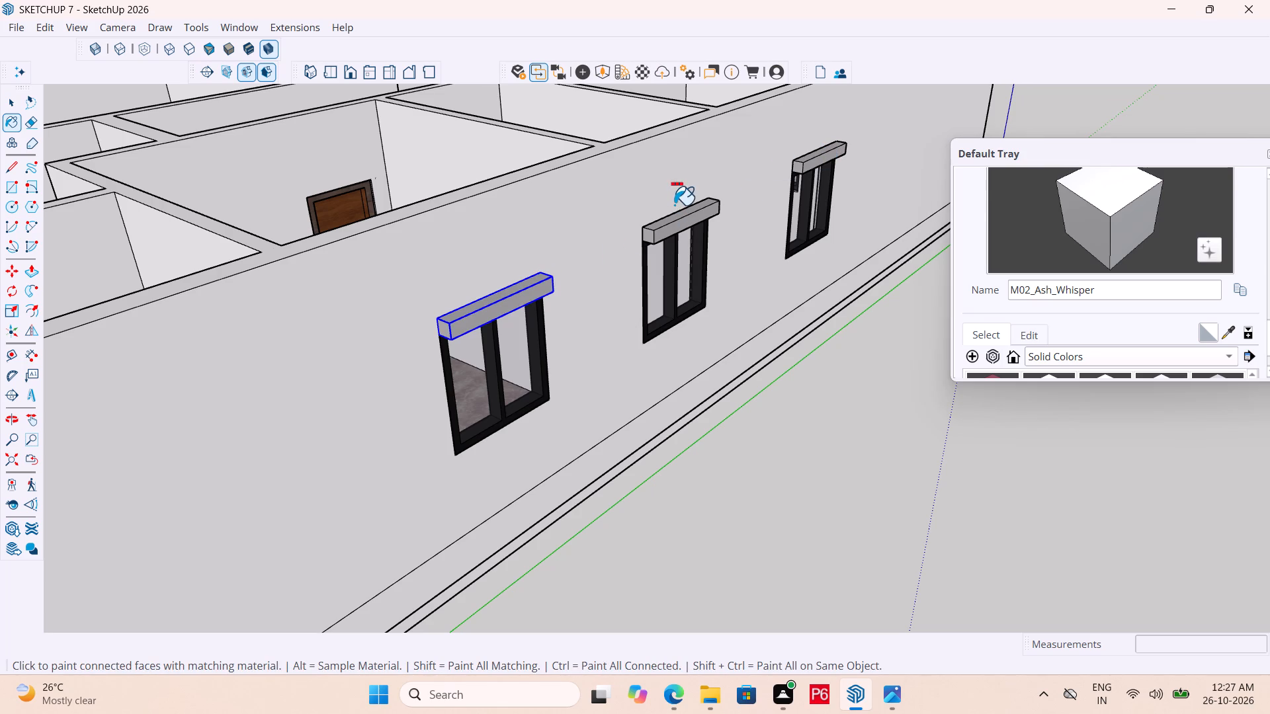
Save the model again with the window canopies painted.
{"action": "key", "text": "ctrl+s"}
Examine the front porch, entrance door, front window canopy and side wall, and view the interior floors from above.
{"action": "scroll", "coordinate": [674, 205], "scroll_direction": "down", "scroll_amount": 7}
{"action": "scroll", "coordinate": [629, 258], "scroll_direction": "down", "scroll_amount": 13}
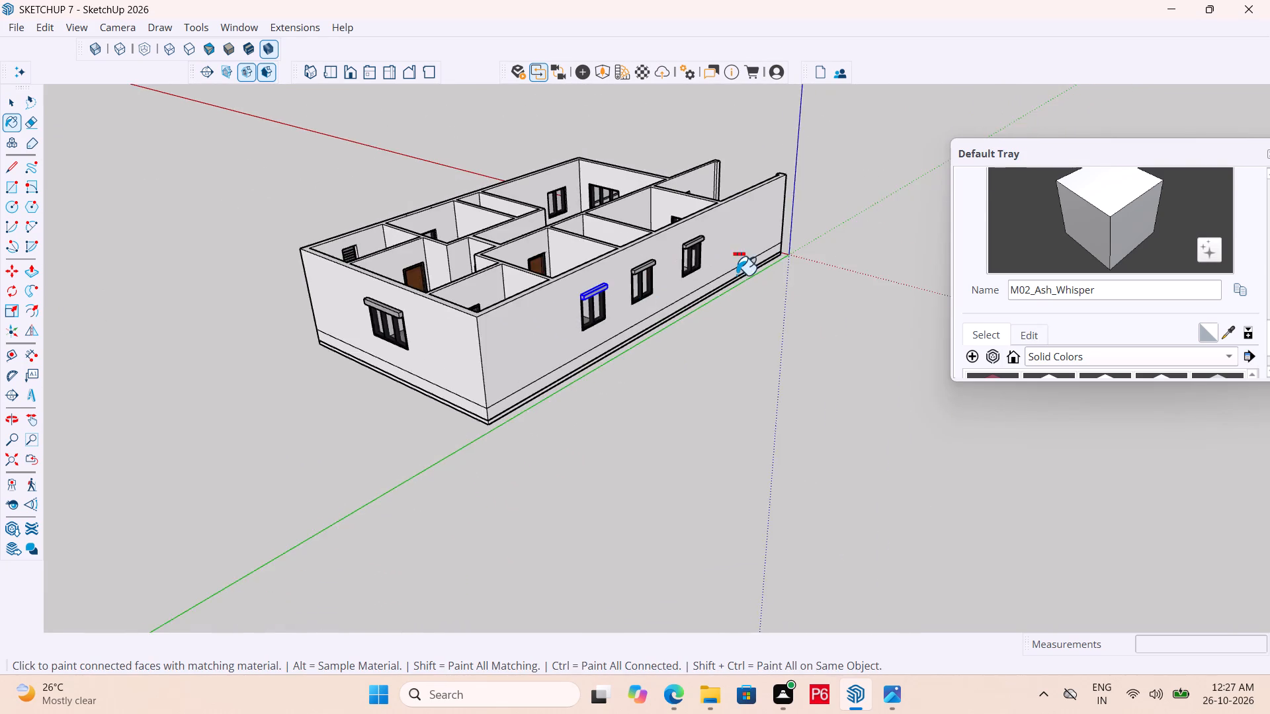
{"action": "middle_click_drag", "start_coordinate": [736, 275], "coordinate": [153, 327]}
{"action": "middle_click_drag", "start_coordinate": [812, 350], "coordinate": [325, 319]}
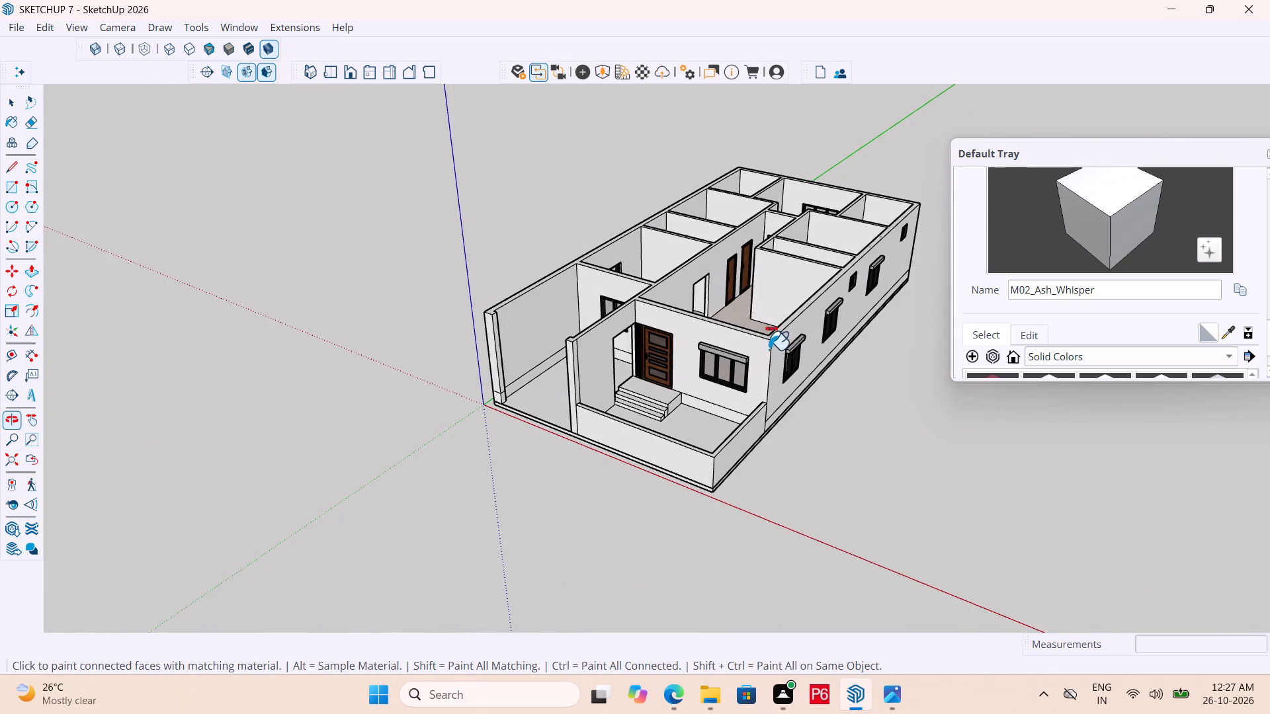
{"action": "scroll", "coordinate": [519, 348], "scroll_direction": "down", "scroll_amount": 5}
{"action": "middle_click_drag", "start_coordinate": [669, 396], "coordinate": [722, 389]}
{"action": "scroll", "coordinate": [692, 387], "scroll_direction": "up", "scroll_amount": 11}
{"action": "scroll", "coordinate": [597, 323], "scroll_direction": "up", "scroll_amount": 4}
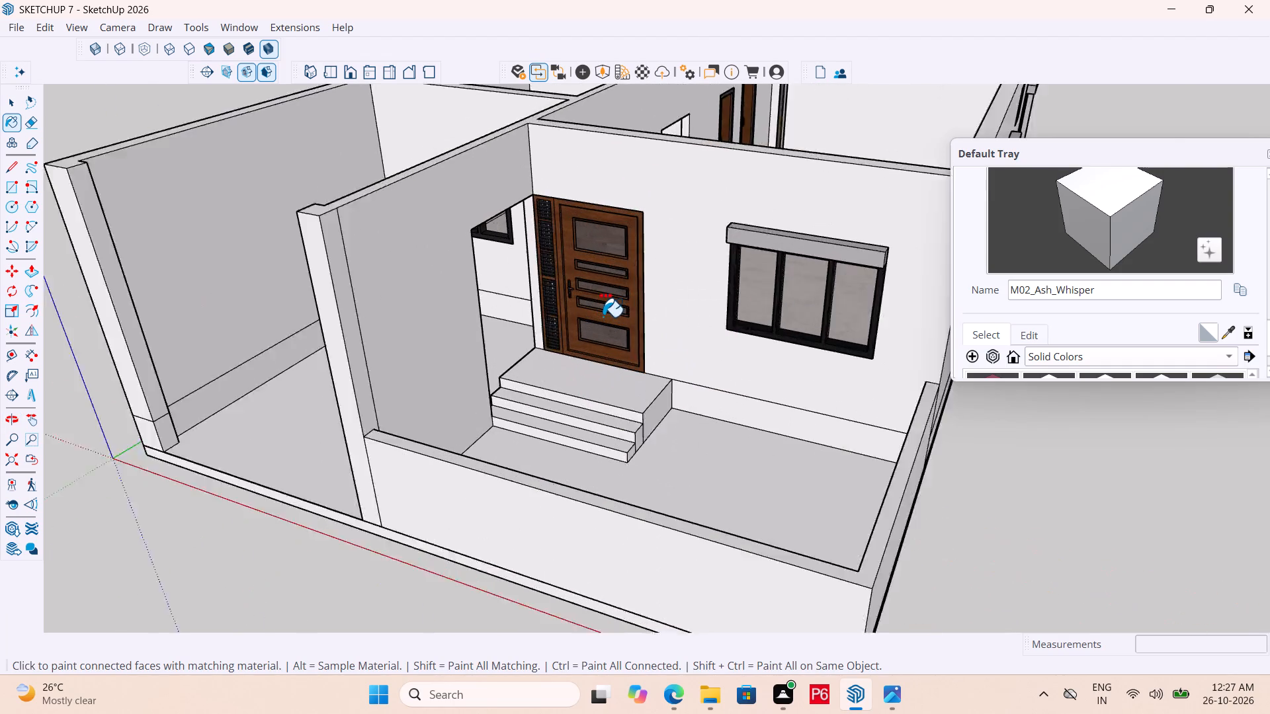
{"action": "scroll", "coordinate": [603, 317], "scroll_direction": "up", "scroll_amount": 2}
{"action": "scroll", "coordinate": [463, 340], "scroll_direction": "down", "scroll_amount": 5}
{"action": "middle_click_drag", "start_coordinate": [773, 352], "coordinate": [778, 282]}
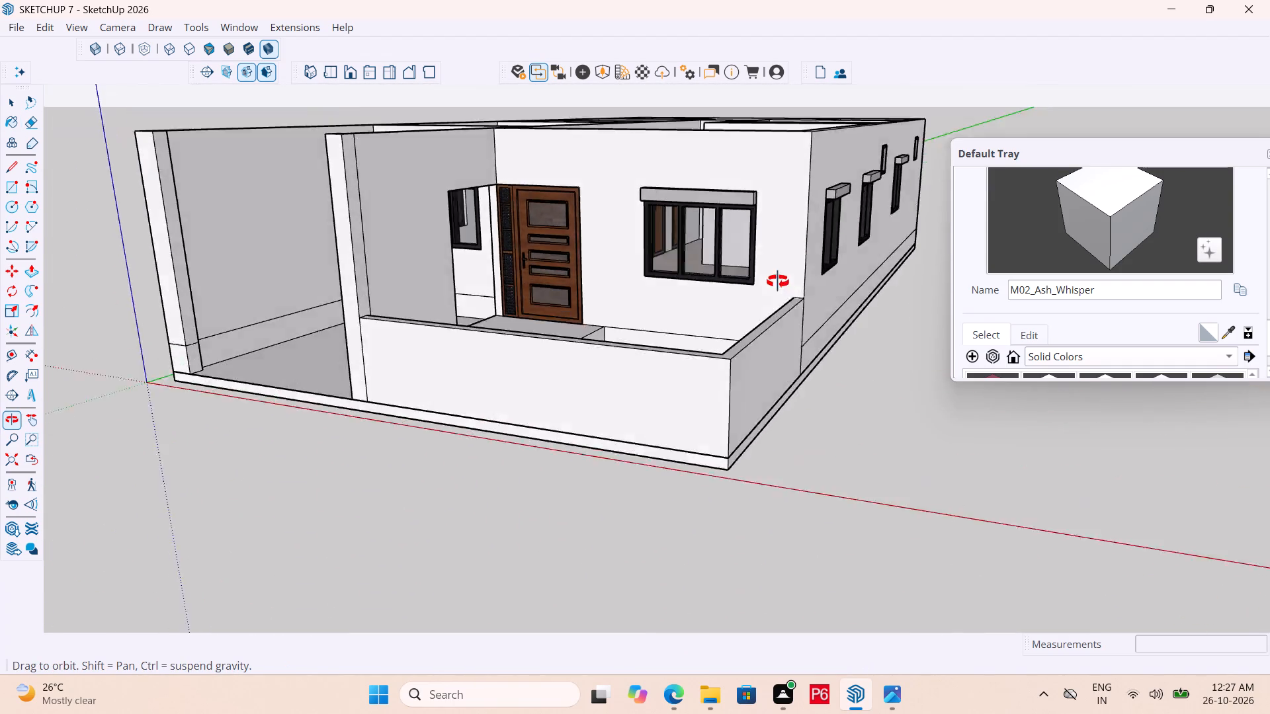
{"action": "middle_click_drag", "start_coordinate": [778, 282], "coordinate": [769, 562]}
{"action": "scroll", "coordinate": [593, 388], "scroll_direction": "down", "scroll_amount": 4}
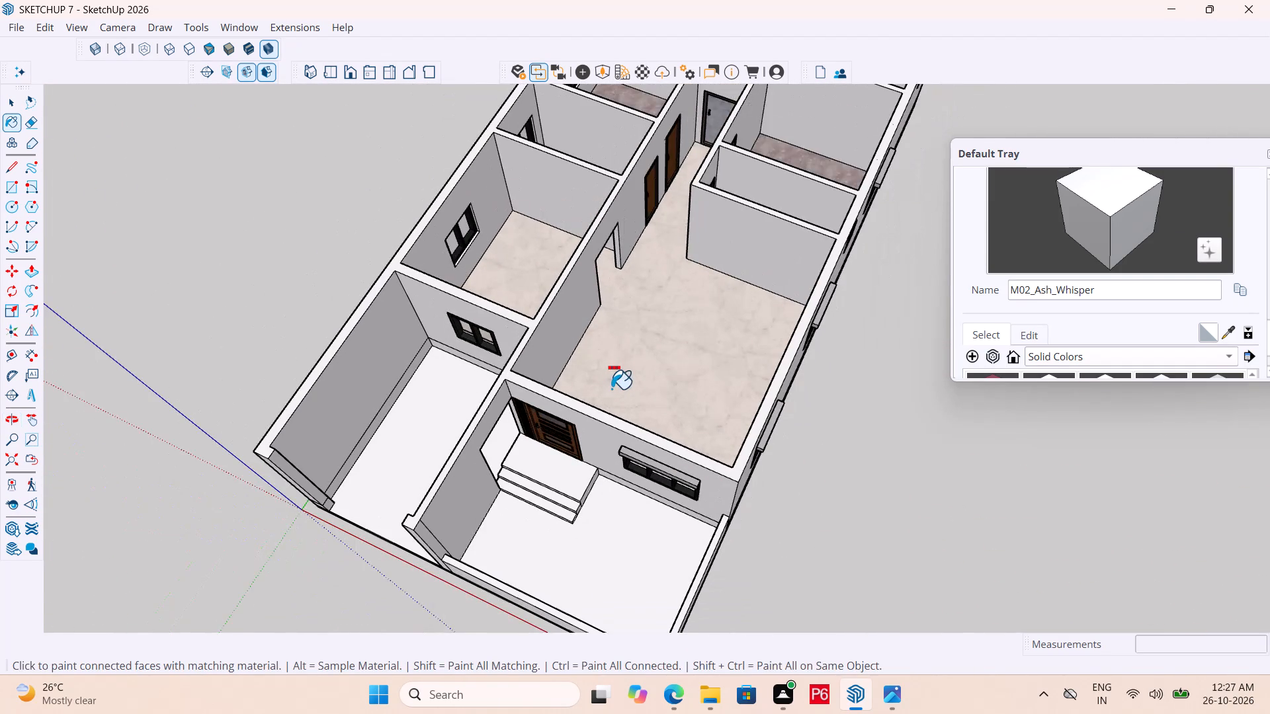
Save the house model after reviewing the front facade and interior floors.
{"action": "key", "text": "ctrl+s"}
{"action": "key", "text": "ctrl+s"}
{"action": "key", "text": "ctrl+s"}
{"action": "key", "text": "ctrl+s"}
{"action": "key", "text": "ctrl+s"}
{"action": "key", "text": "ctrl+s"}
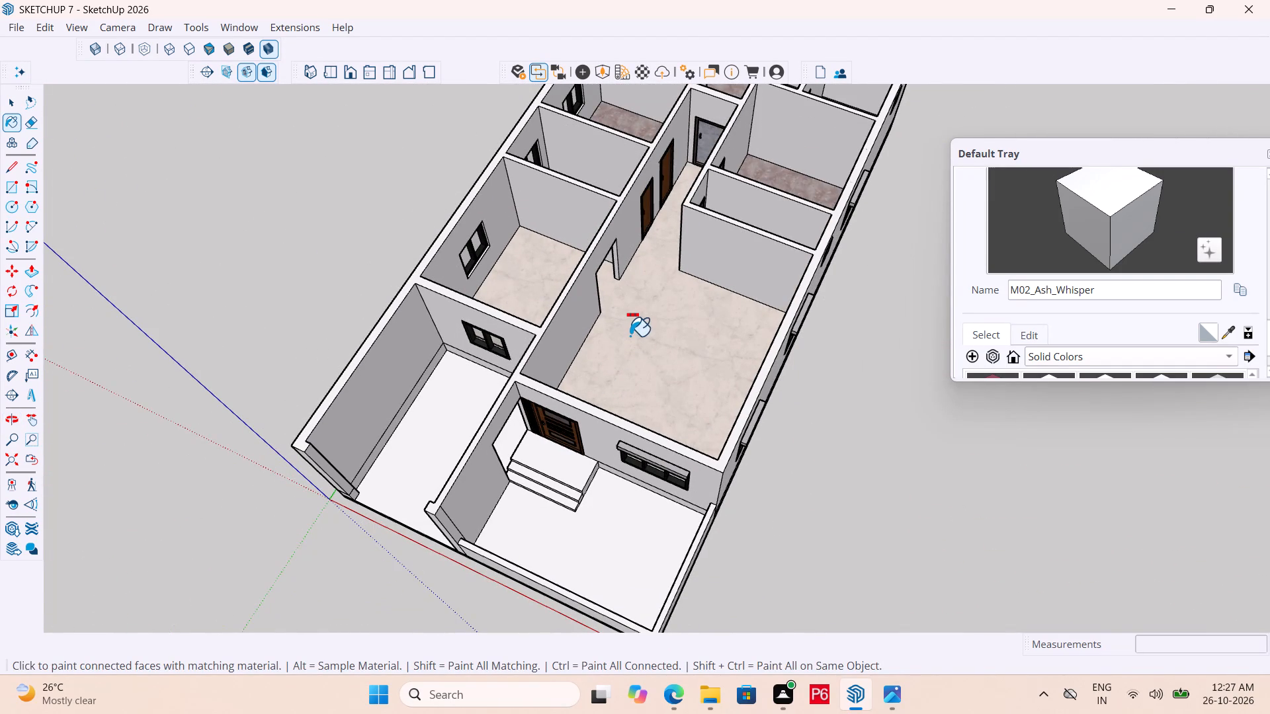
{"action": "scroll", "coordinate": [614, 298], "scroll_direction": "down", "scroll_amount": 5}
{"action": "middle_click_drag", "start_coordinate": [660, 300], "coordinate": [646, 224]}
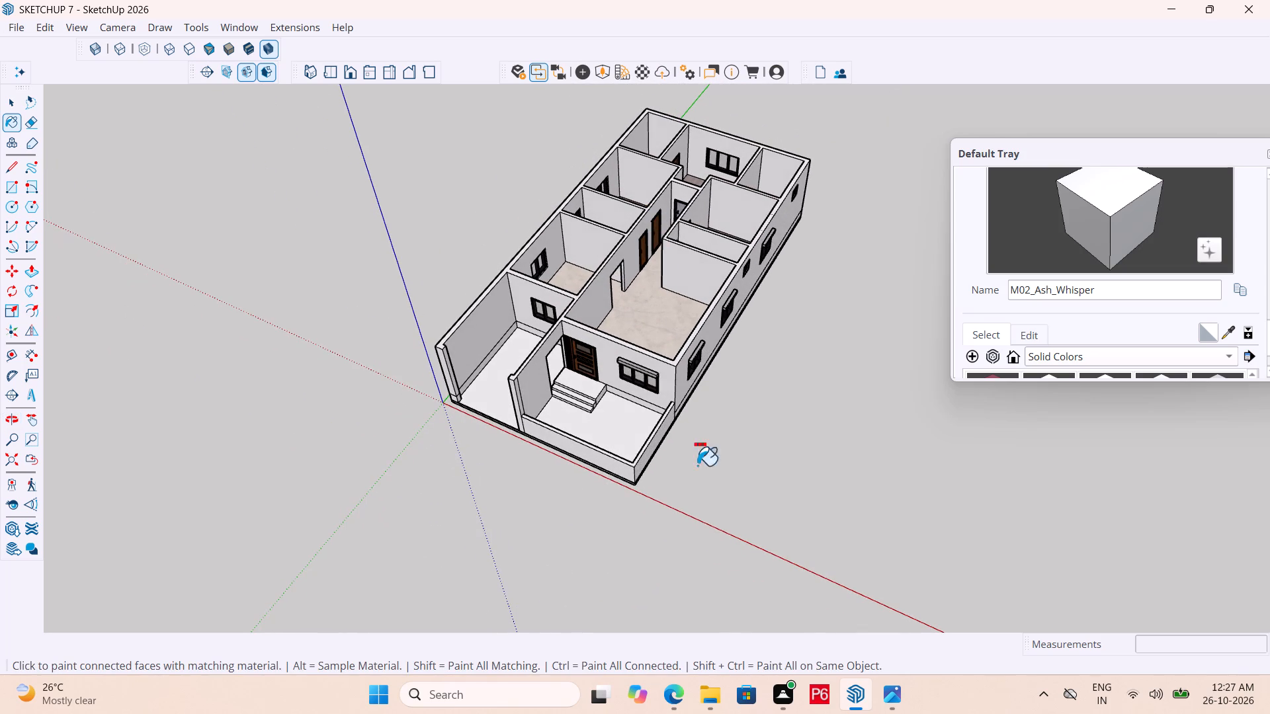
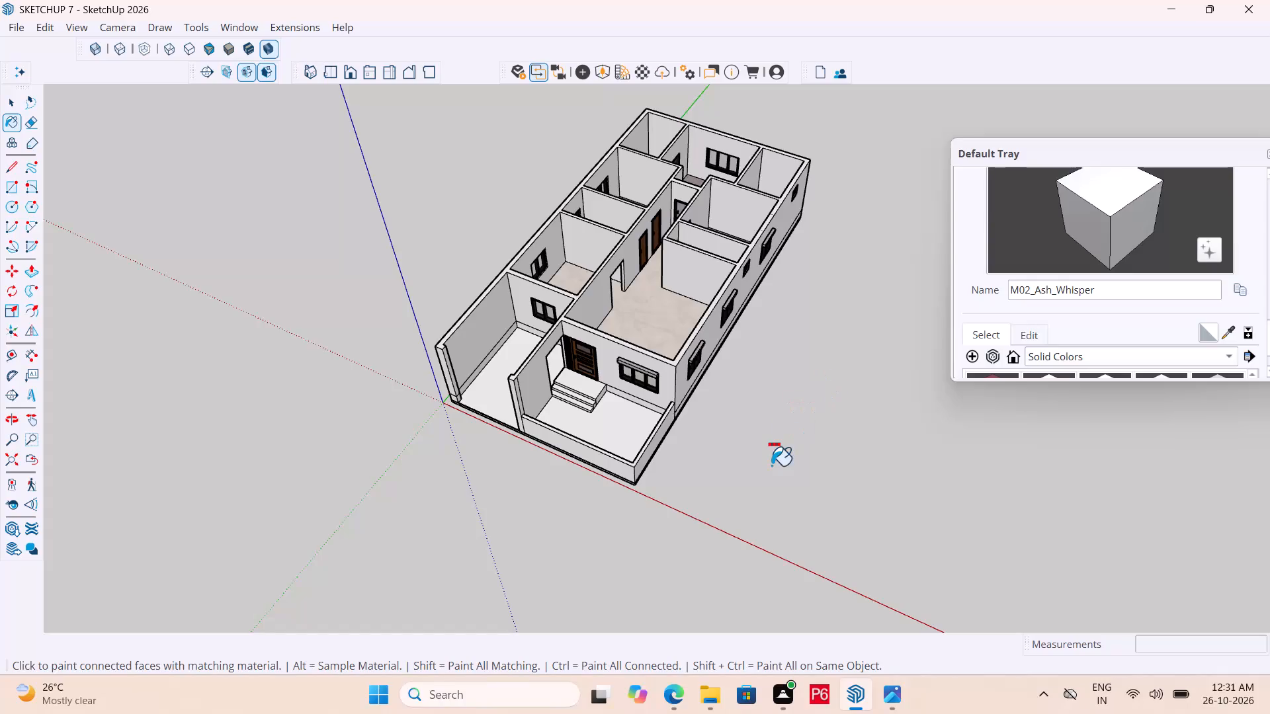
Save the house model again before continuing with the exterior wall colours.
{"action": "left_click", "coordinate": [771, 465]}
{"action": "left_click", "coordinate": [835, 439]}
{"action": "key", "text": "ctrl+s"}
{"action": "key", "text": "ctrl+s"}
{"action": "key", "text": "ctrl+s"}
{"action": "key", "text": "ctrl+s"}
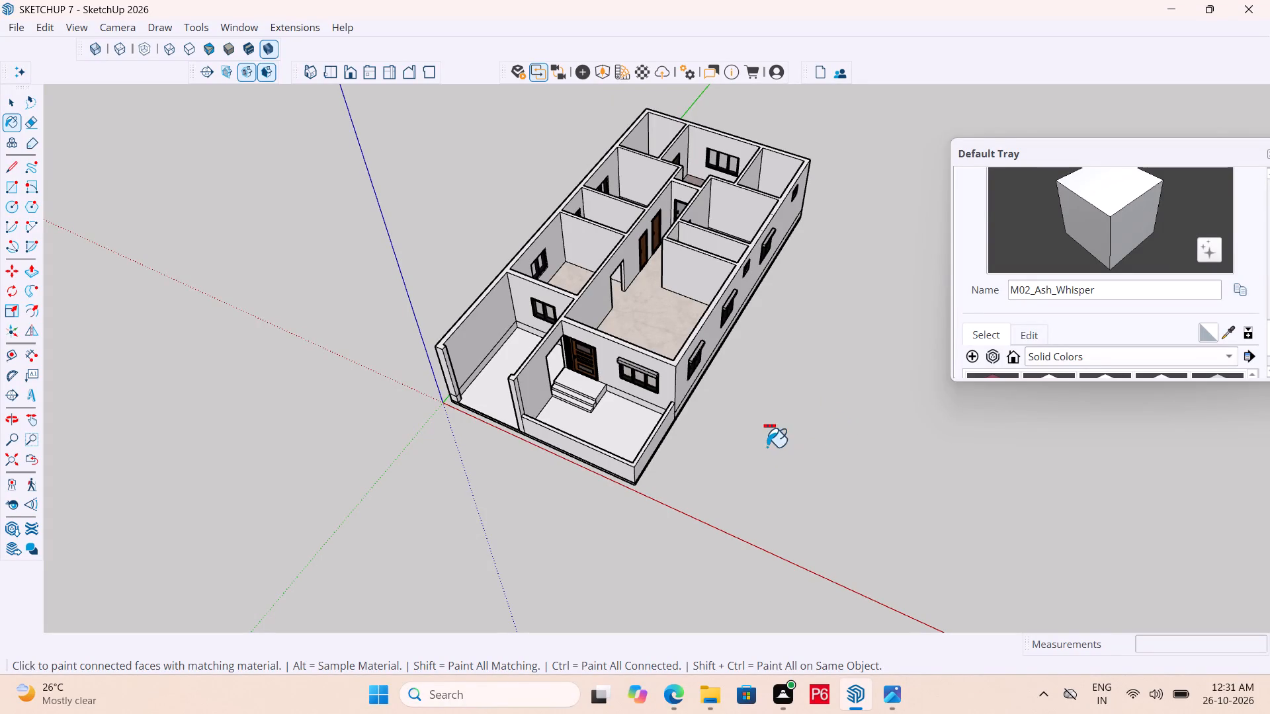
{"action": "key", "text": "ctrl+s"}
{"action": "key", "text": "ctrl+s"}
{"action": "key", "text": "ctrl+s"}
{"action": "key", "text": "ctrl+s"}
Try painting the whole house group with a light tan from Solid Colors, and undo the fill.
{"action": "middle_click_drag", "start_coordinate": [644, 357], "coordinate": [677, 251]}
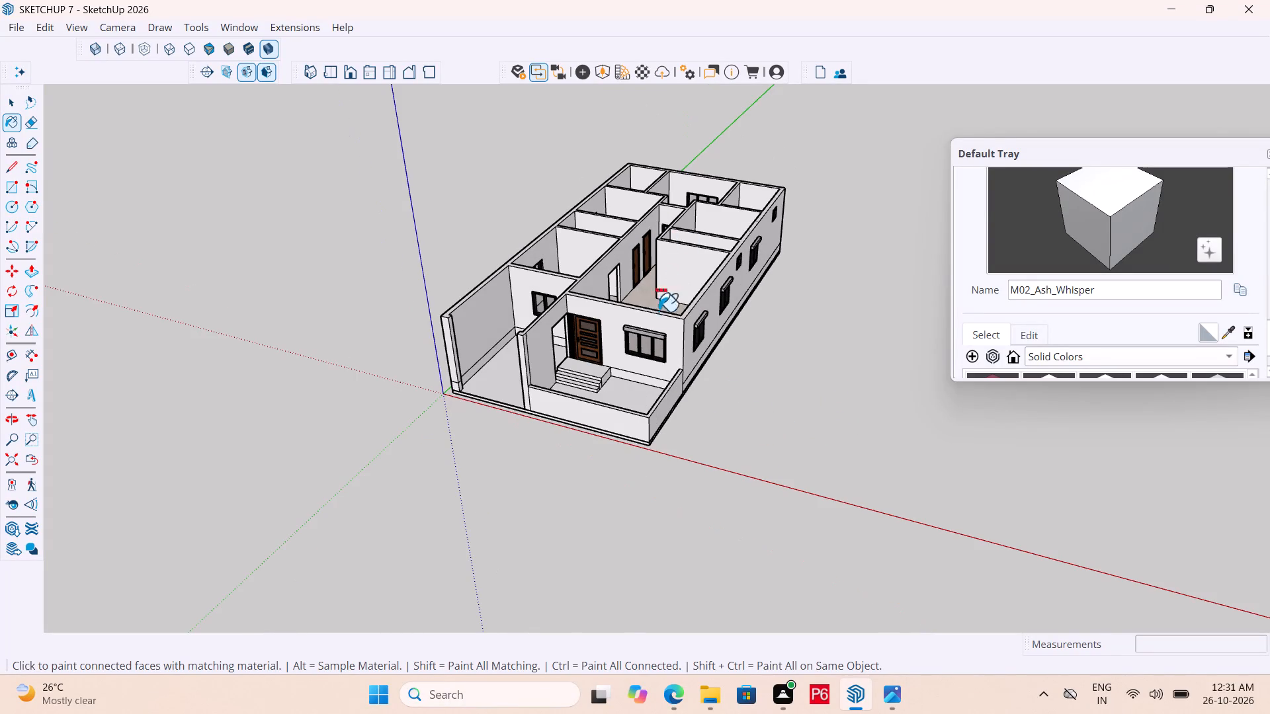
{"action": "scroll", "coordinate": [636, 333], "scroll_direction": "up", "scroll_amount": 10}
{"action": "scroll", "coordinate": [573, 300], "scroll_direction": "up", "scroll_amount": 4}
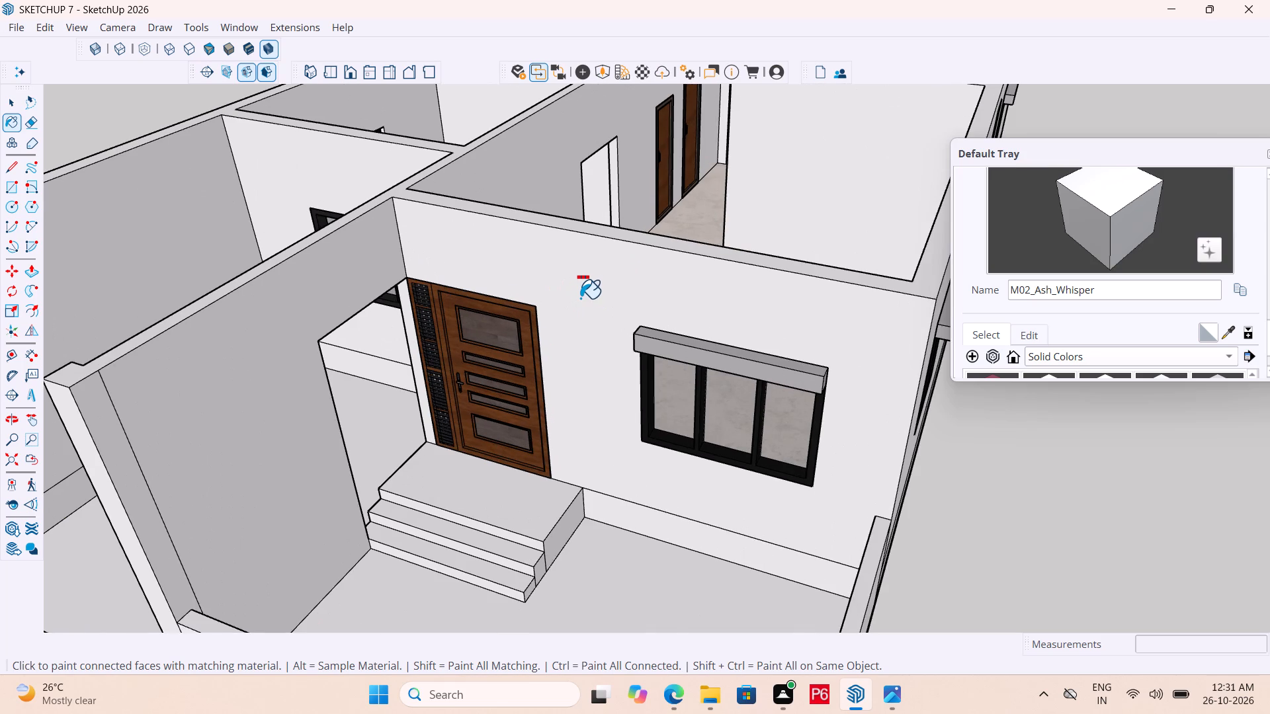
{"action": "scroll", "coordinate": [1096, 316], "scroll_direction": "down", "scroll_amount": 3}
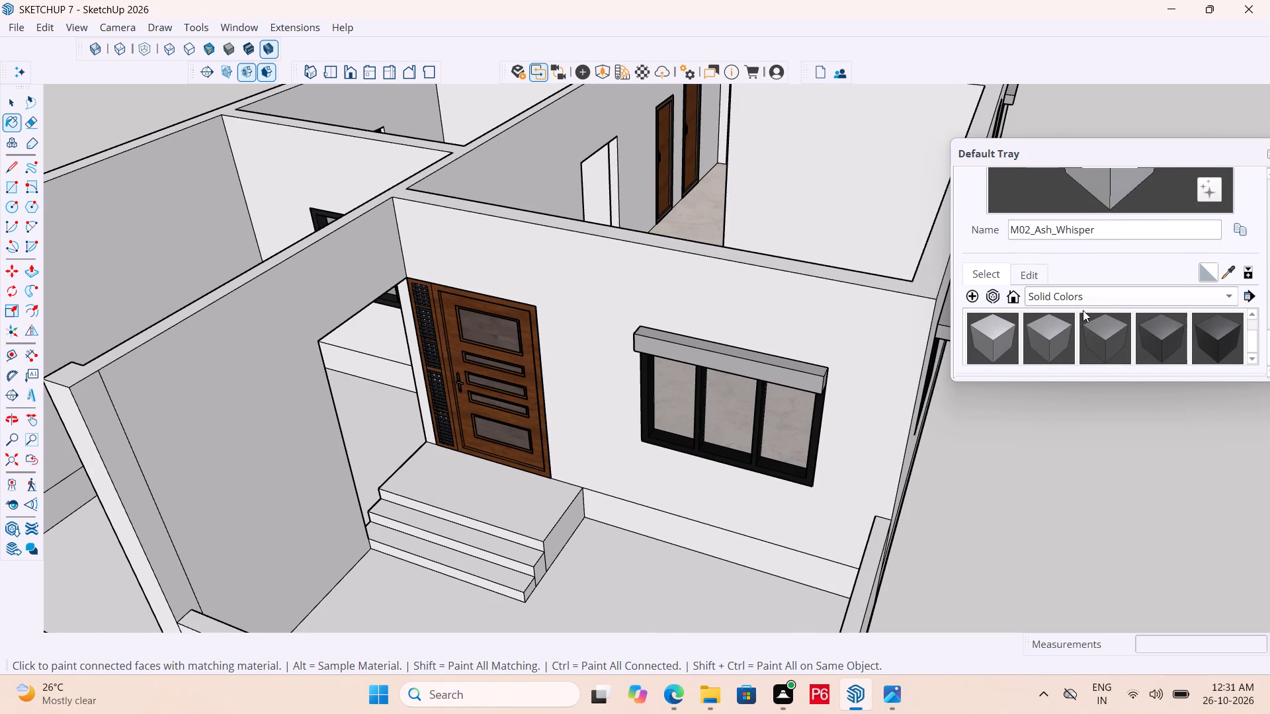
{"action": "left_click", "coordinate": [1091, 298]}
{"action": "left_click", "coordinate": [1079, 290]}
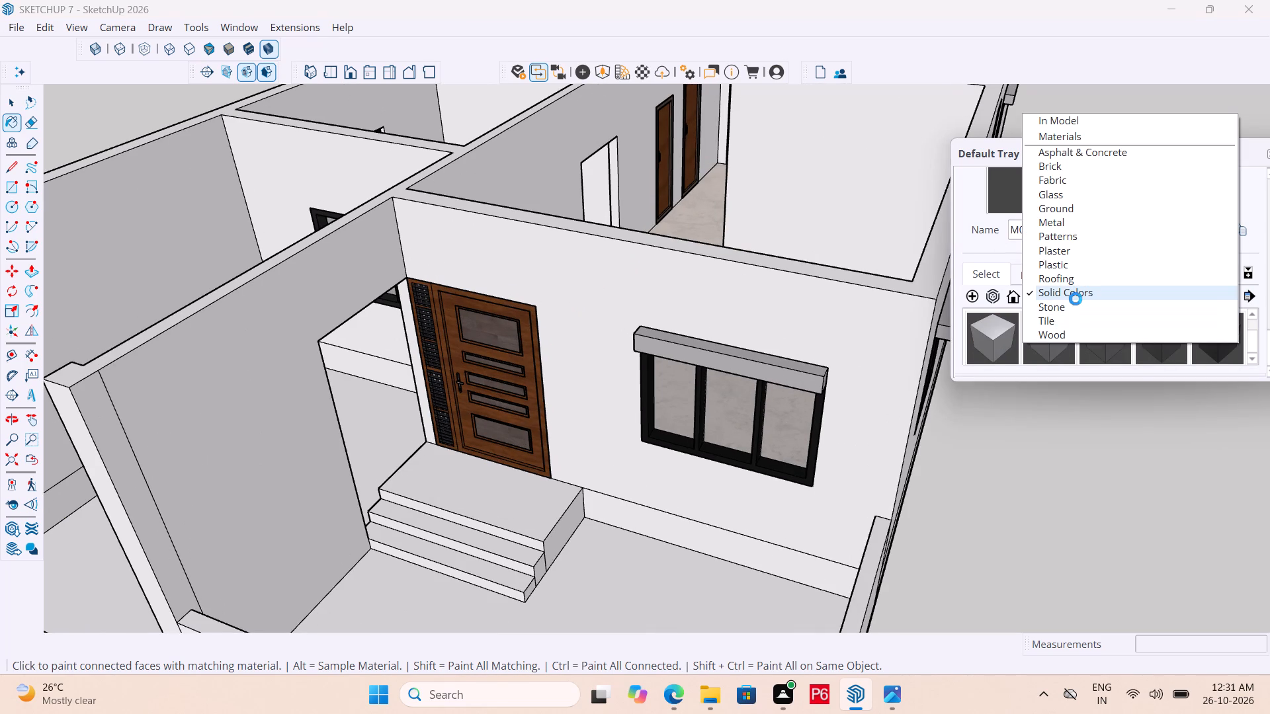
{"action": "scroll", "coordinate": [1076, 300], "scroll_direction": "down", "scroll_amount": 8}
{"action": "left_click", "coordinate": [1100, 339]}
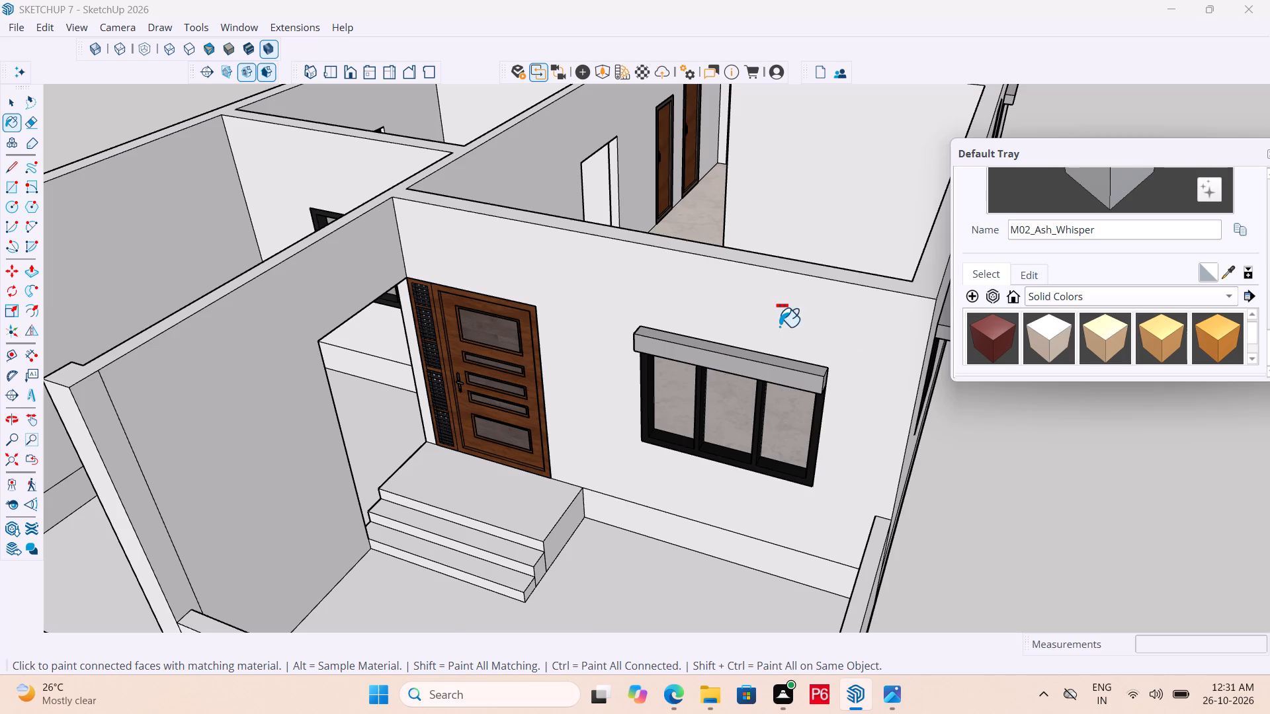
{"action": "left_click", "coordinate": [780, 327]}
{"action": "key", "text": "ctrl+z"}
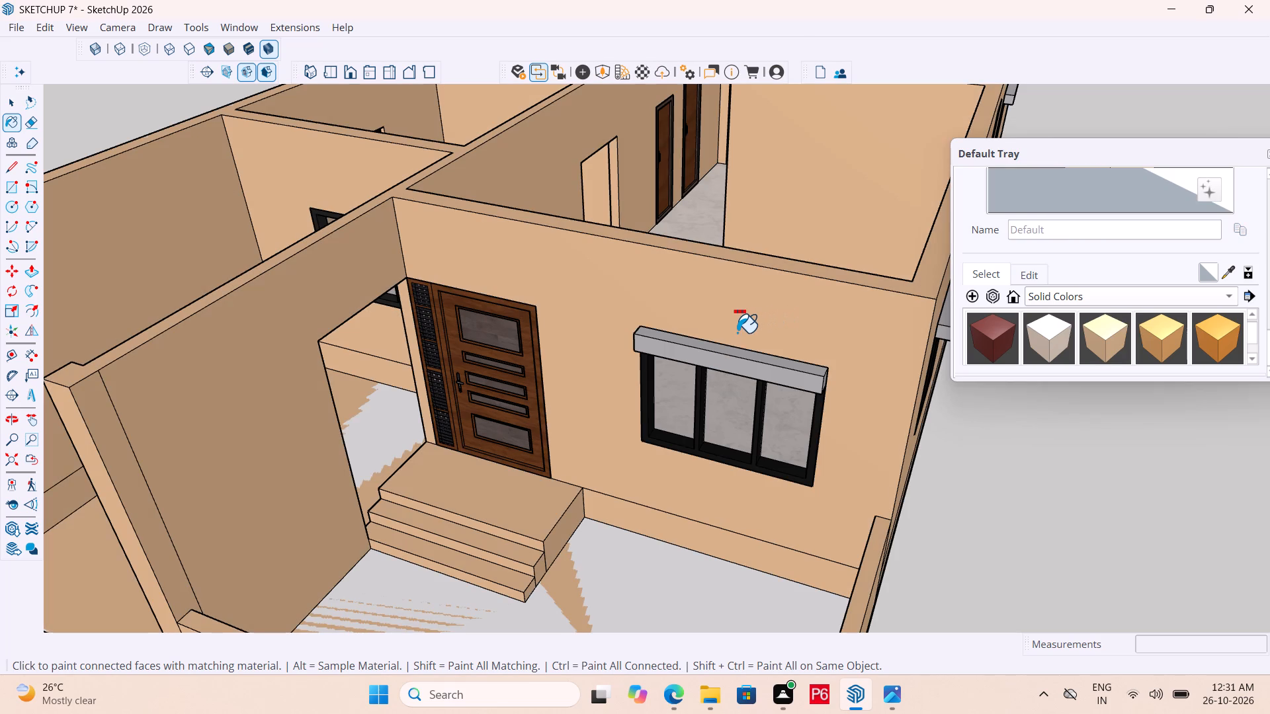
Inside the house group, paint only the front wall face around the entrance door and window with C01_Vanilla_Cream.
{"action": "key", "text": "space"}
{"action": "left_click", "coordinate": [702, 303]}
{"action": "left_click", "coordinate": [658, 303]}
{"action": "left_click", "coordinate": [641, 301]}
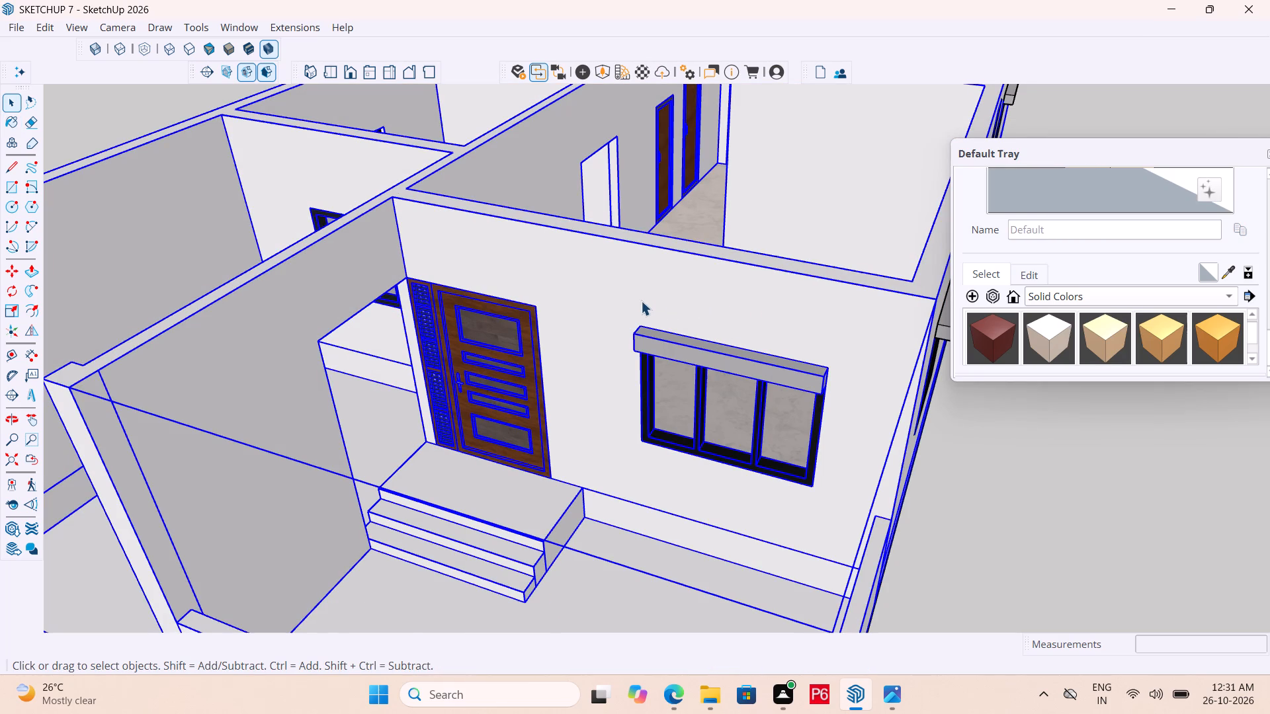
{"action": "left_click", "coordinate": [558, 285]}
{"action": "left_click", "coordinate": [572, 284]}
{"action": "left_click", "coordinate": [585, 280]}
{"action": "double_click", "coordinate": [615, 273]}
{"action": "double_click", "coordinate": [684, 272]}
{"action": "left_click", "coordinate": [1050, 331]}
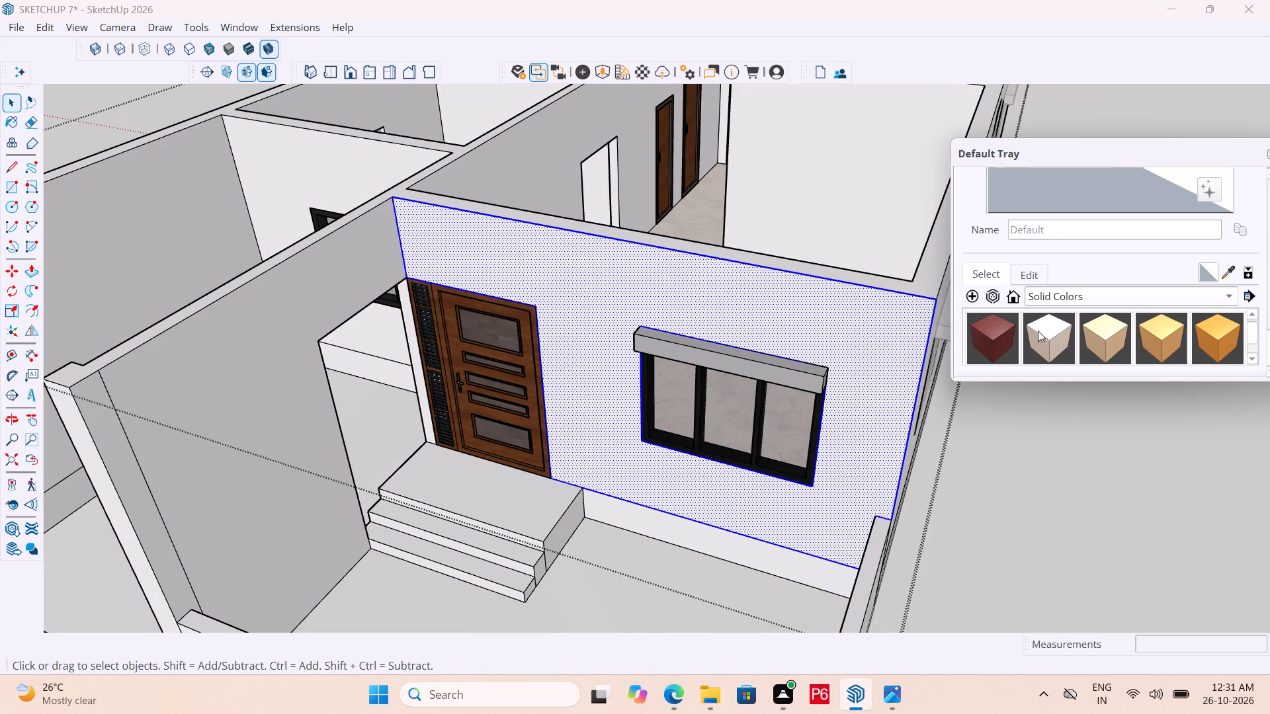
{"action": "left_click", "coordinate": [761, 313]}
{"action": "scroll", "coordinate": [599, 315], "scroll_direction": "down", "scroll_amount": 6}
{"action": "key", "text": "space"}
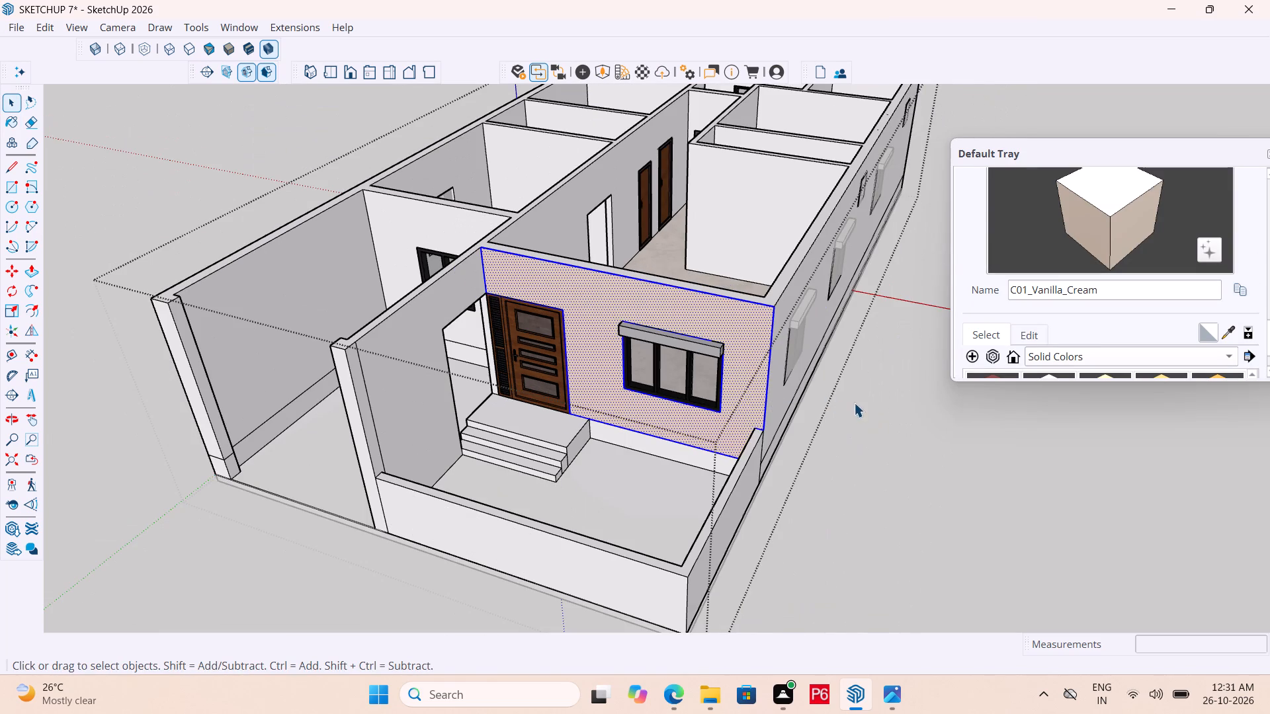
{"action": "left_click", "coordinate": [860, 405]}
Paint the plinth band beneath the front wall, beside the entrance steps, with M06_Steel_Smoke.
{"action": "middle_click_drag", "start_coordinate": [702, 405], "coordinate": [738, 409]}
{"action": "scroll", "coordinate": [683, 449], "scroll_direction": "up", "scroll_amount": 5}
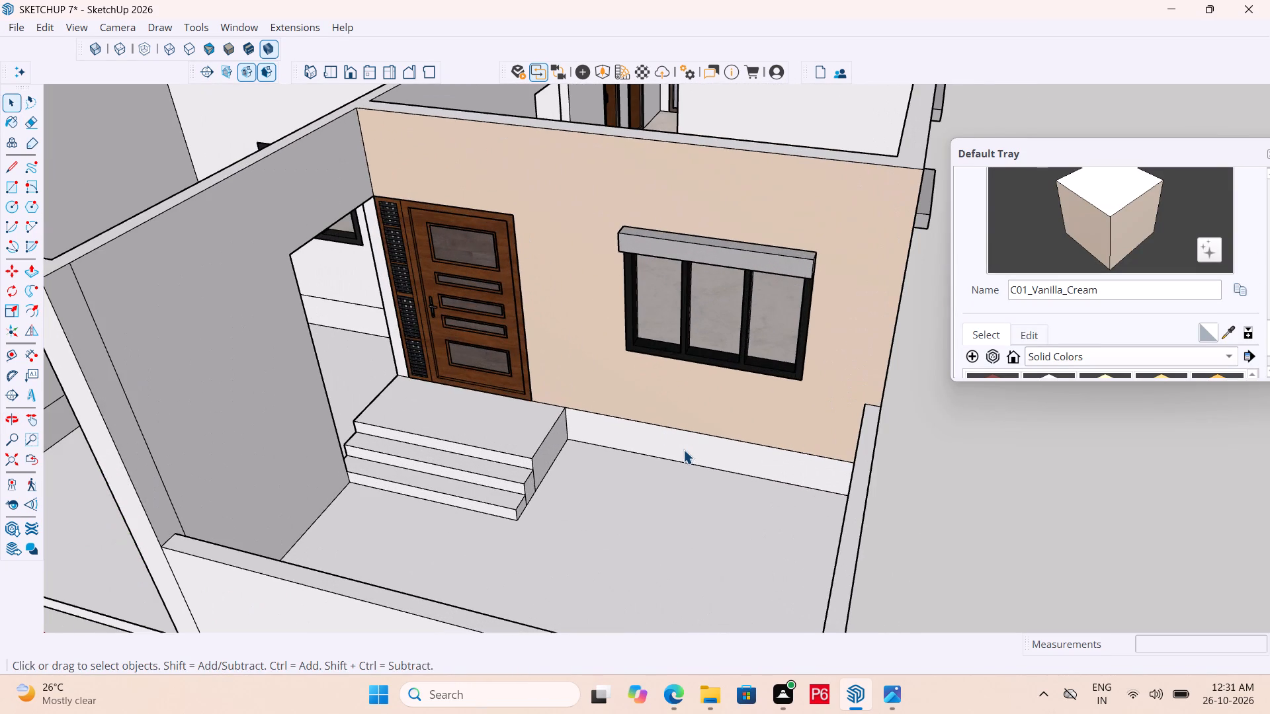
{"action": "left_click", "coordinate": [661, 445]}
{"action": "double_click", "coordinate": [661, 442]}
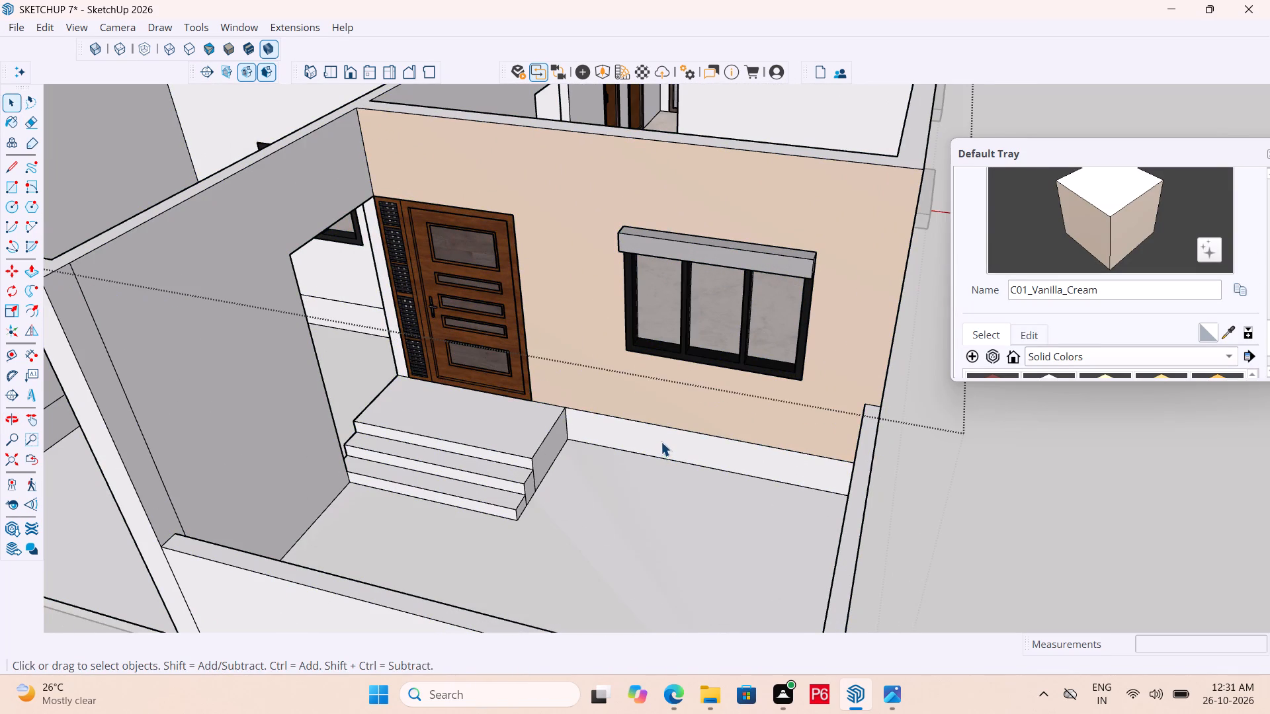
{"action": "left_click", "coordinate": [634, 437]}
{"action": "scroll", "coordinate": [1105, 348], "scroll_direction": "down", "scroll_amount": 6}
{"action": "scroll", "coordinate": [1197, 317], "scroll_direction": "down", "scroll_amount": 10}
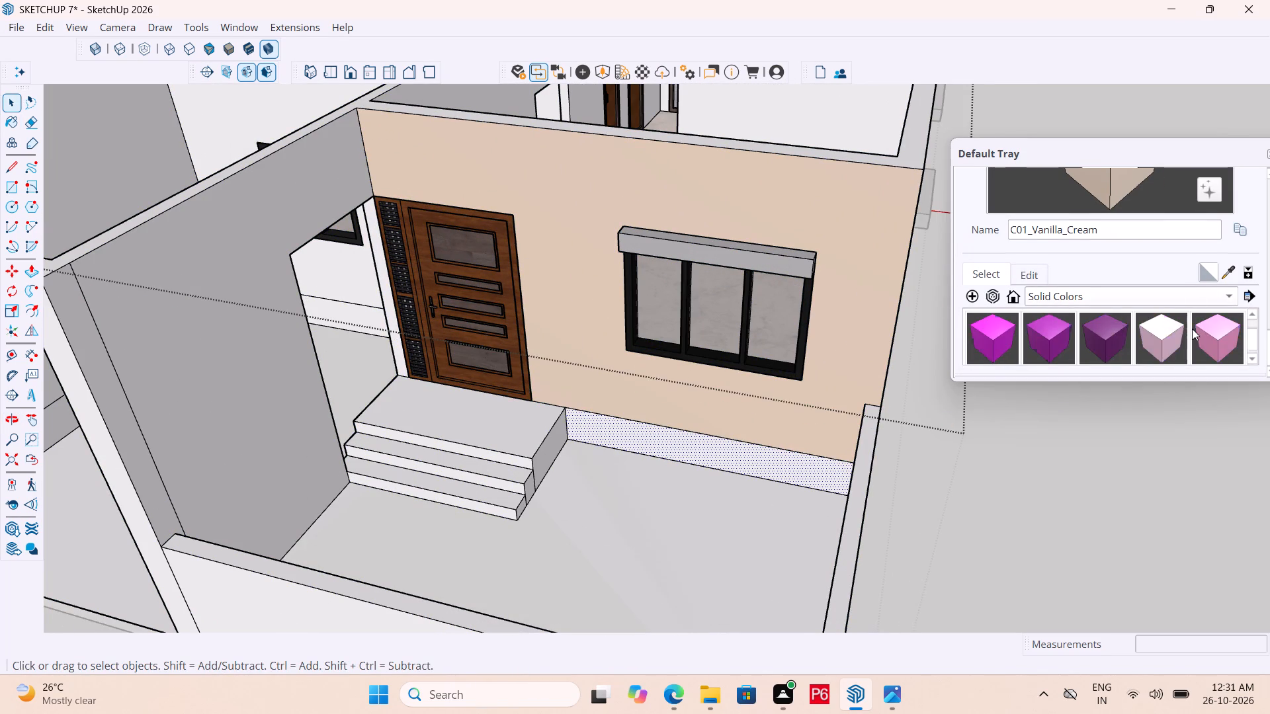
{"action": "scroll", "coordinate": [1192, 329], "scroll_direction": "down", "scroll_amount": 5}
{"action": "scroll", "coordinate": [1066, 335], "scroll_direction": "up", "scroll_amount": 1}
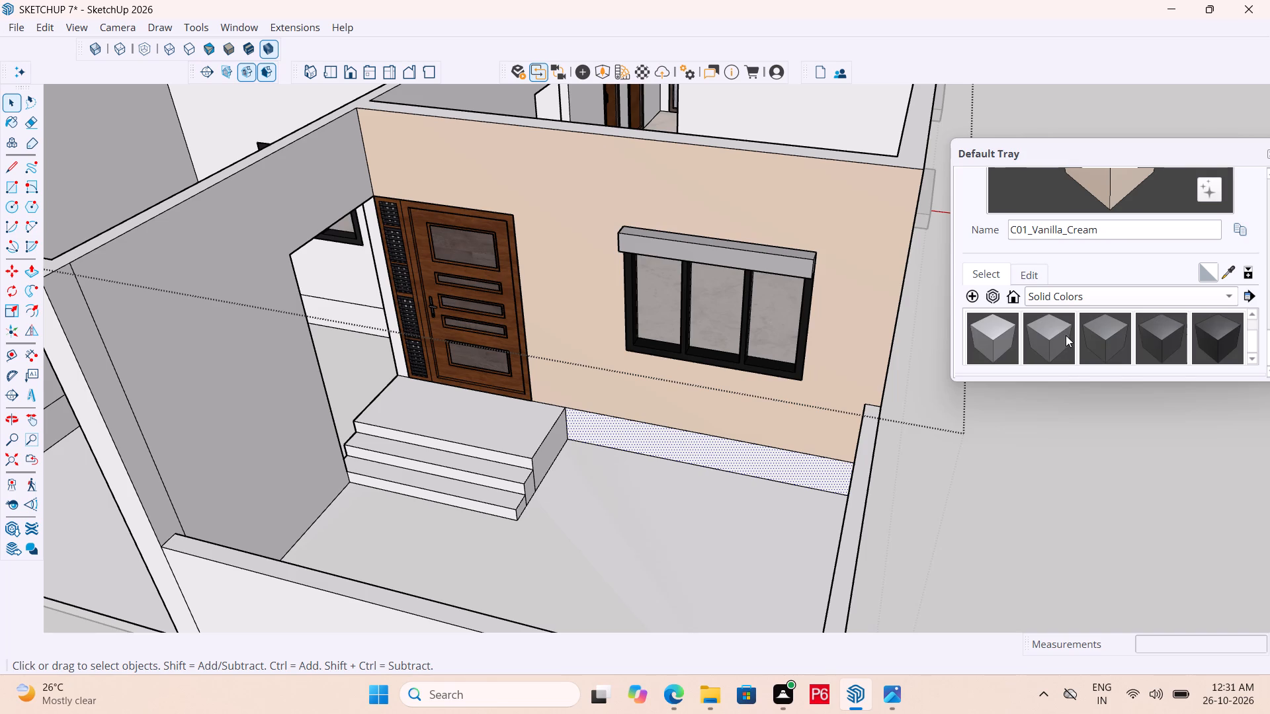
{"action": "left_click", "coordinate": [1114, 338]}
{"action": "left_click_drag", "start_coordinate": [753, 475], "coordinate": [761, 467]}
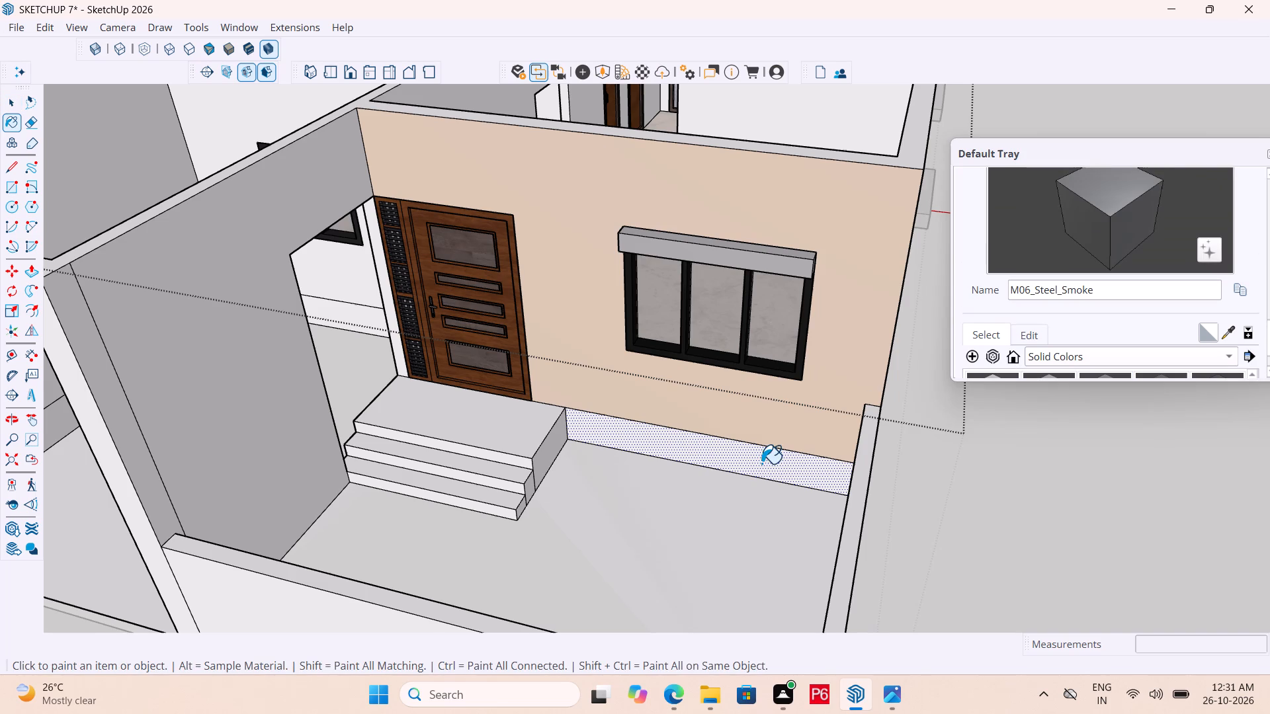
Paint the exterior plinth bands of both long side walls and the rear wall with M06_Steel_Smoke.
{"action": "scroll", "coordinate": [646, 456], "scroll_direction": "down", "scroll_amount": 7}
{"action": "middle_click_drag", "start_coordinate": [835, 452], "coordinate": [507, 415]}
{"action": "scroll", "coordinate": [518, 409], "scroll_direction": "up", "scroll_amount": 4}
{"action": "left_click", "coordinate": [527, 408]}
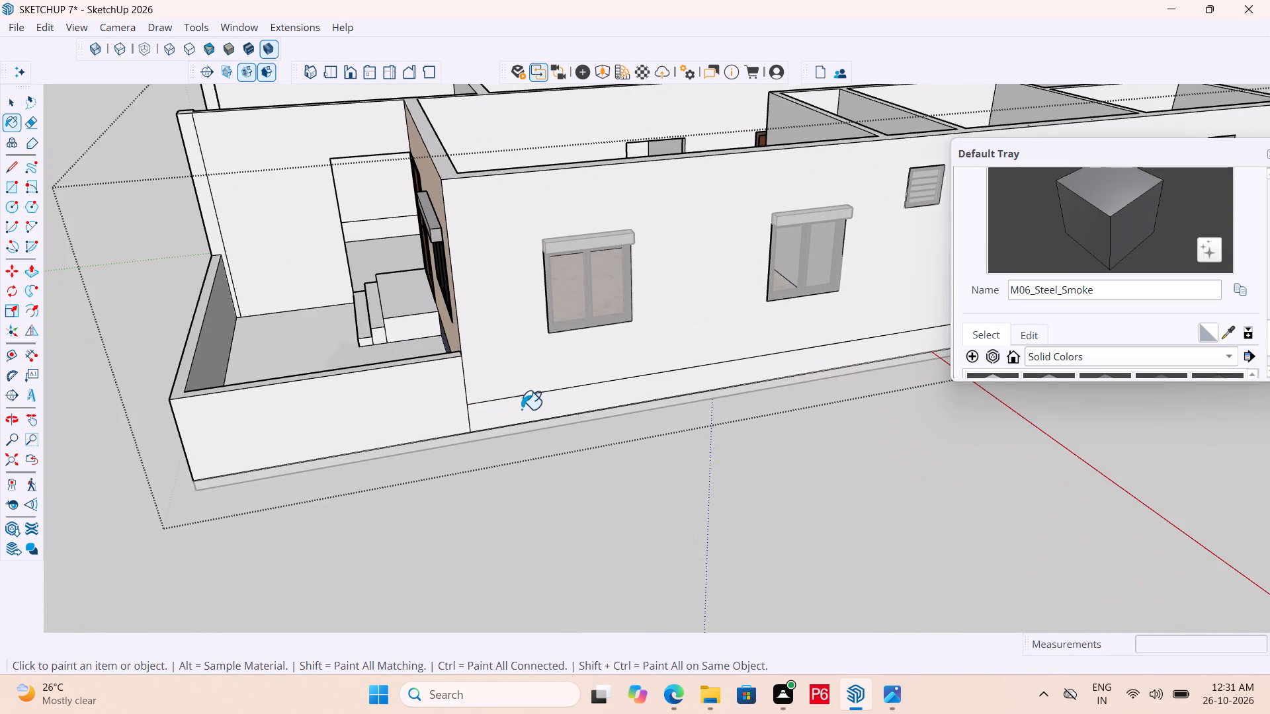
{"action": "scroll", "coordinate": [396, 448], "scroll_direction": "down", "scroll_amount": 7}
{"action": "scroll", "coordinate": [493, 437], "scroll_direction": "down", "scroll_amount": 7}
{"action": "middle_click_drag", "start_coordinate": [748, 428], "coordinate": [359, 434]}
{"action": "scroll", "coordinate": [886, 429], "scroll_direction": "up", "scroll_amount": 5}
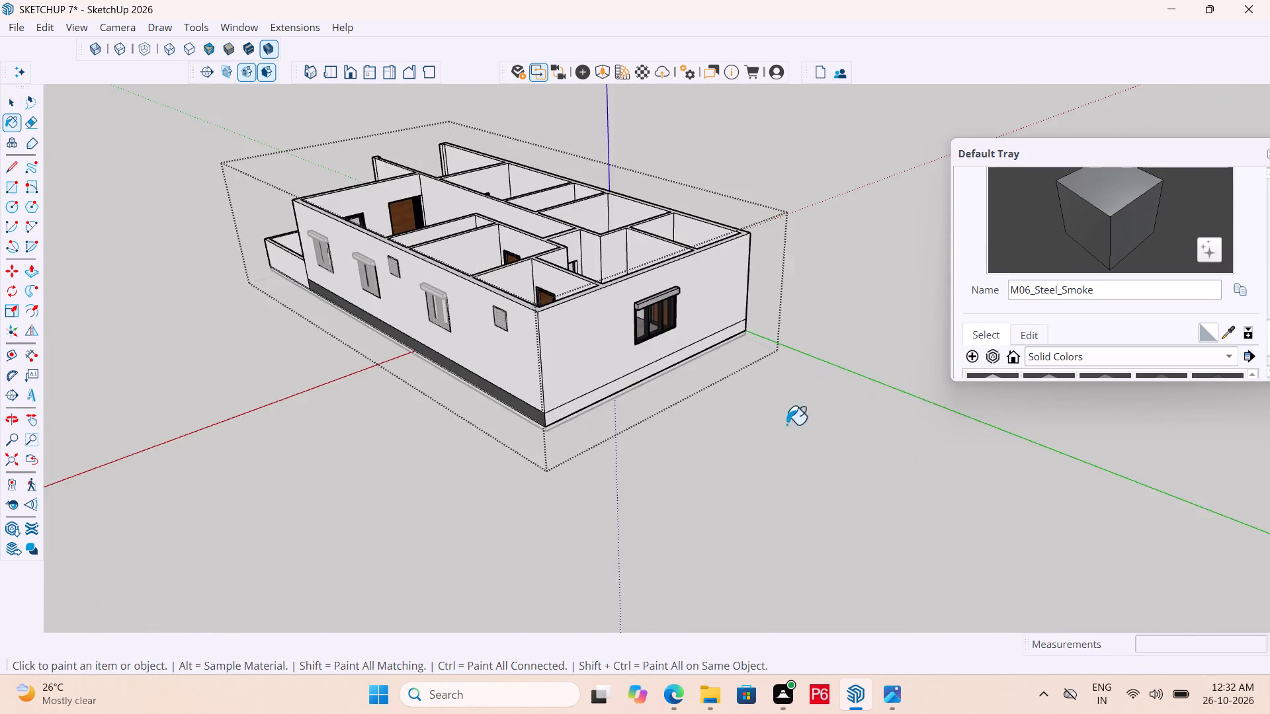
{"action": "scroll", "coordinate": [786, 424], "scroll_direction": "up", "scroll_amount": 6}
{"action": "scroll", "coordinate": [570, 408], "scroll_direction": "up", "scroll_amount": 6}
{"action": "left_click", "coordinate": [548, 394]}
{"action": "scroll", "coordinate": [672, 424], "scroll_direction": "down", "scroll_amount": 14}
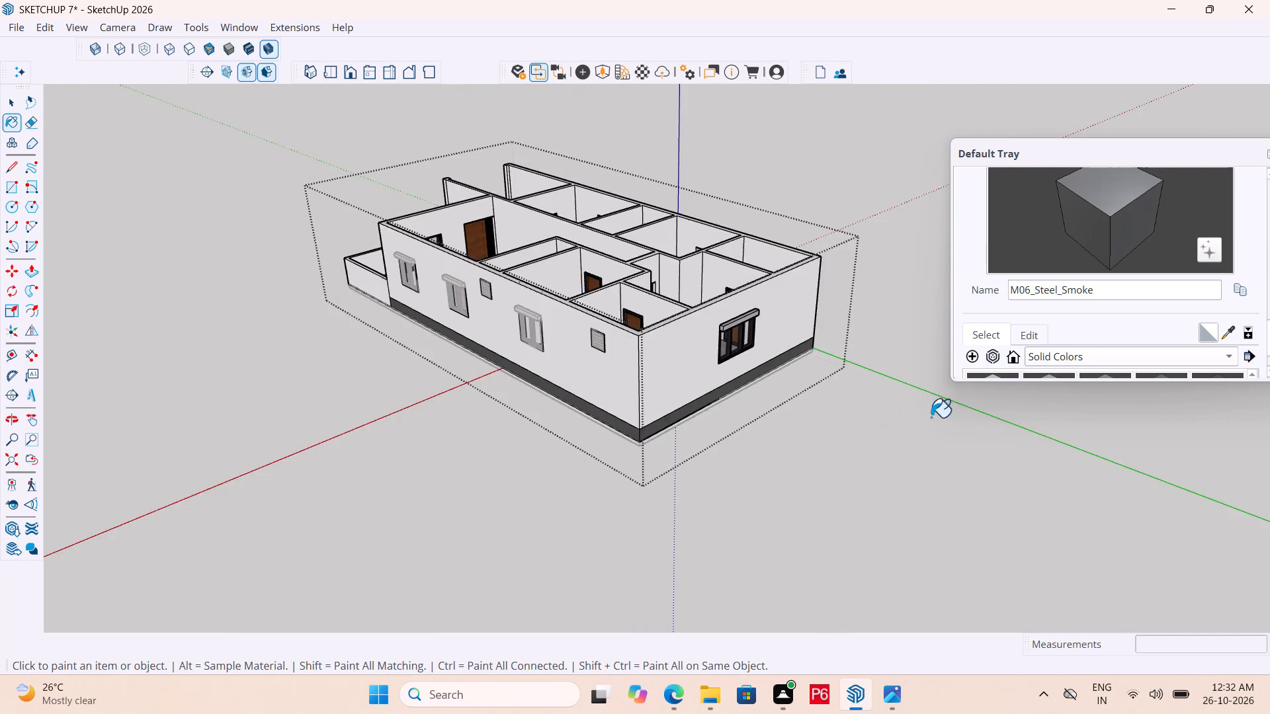
{"action": "middle_click_drag", "start_coordinate": [947, 415], "coordinate": [214, 430]}
{"action": "scroll", "coordinate": [492, 392], "scroll_direction": "up", "scroll_amount": 10}
{"action": "left_click", "coordinate": [624, 377]}
{"action": "scroll", "coordinate": [338, 452], "scroll_direction": "down", "scroll_amount": 8}
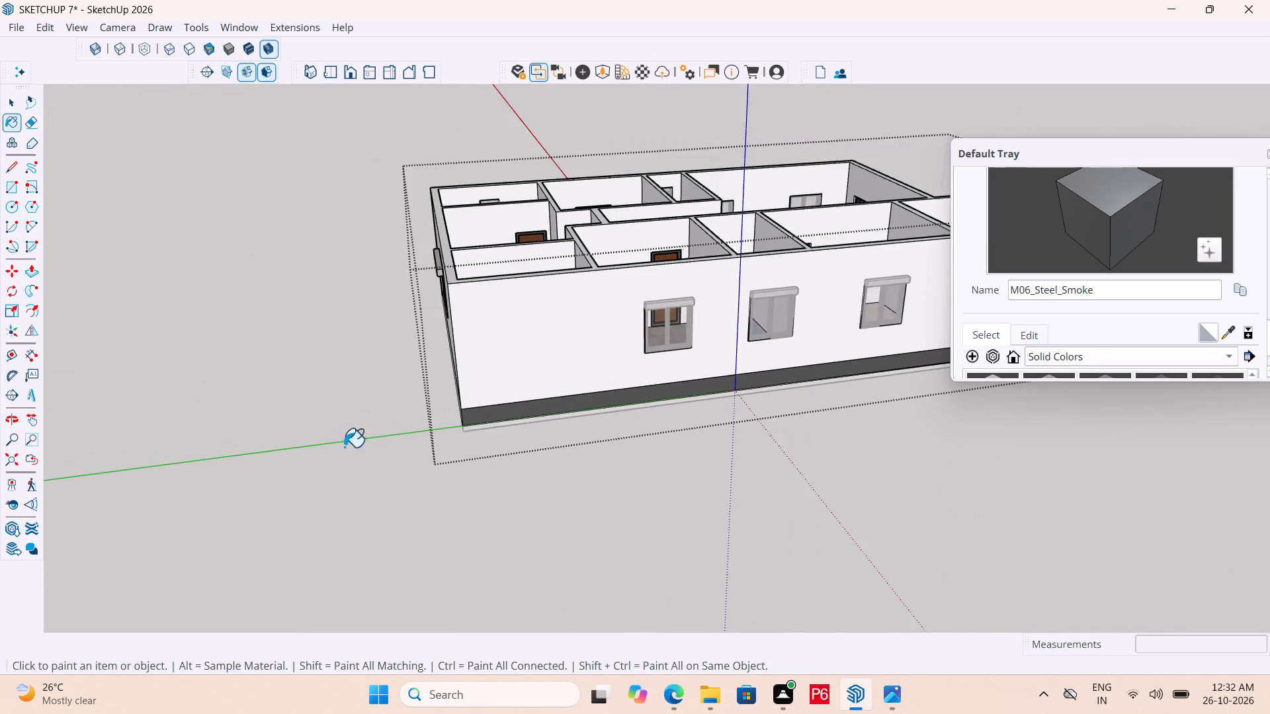
Paint the end pillar's base and the inner side and back wall bands of the open front bay with M06_Steel_Smoke.
{"action": "scroll", "coordinate": [344, 447], "scroll_direction": "down", "scroll_amount": 6}
{"action": "middle_click_drag", "start_coordinate": [971, 406], "coordinate": [372, 426]}
{"action": "middle_click_drag", "start_coordinate": [587, 489], "coordinate": [447, 473]}
{"action": "middle_click_drag", "start_coordinate": [446, 473], "coordinate": [517, 459]}
{"action": "scroll", "coordinate": [460, 468], "scroll_direction": "up", "scroll_amount": 2}
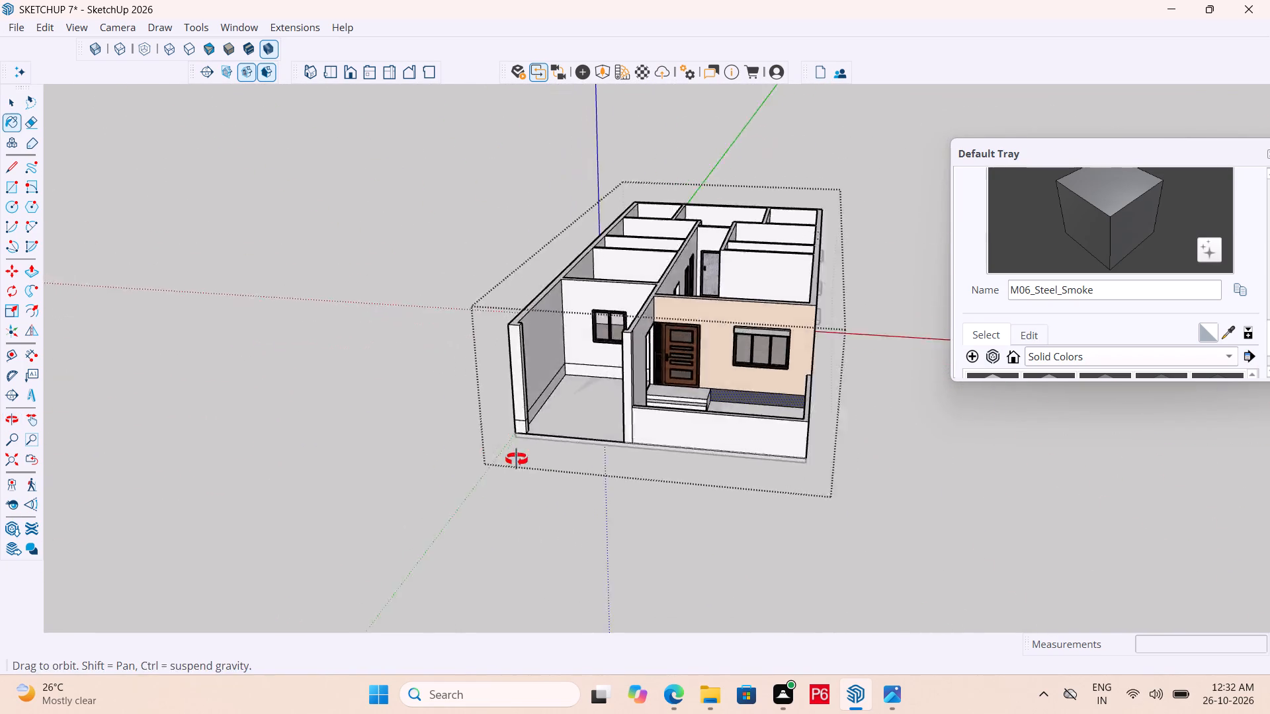
{"action": "middle_click_drag", "start_coordinate": [517, 459], "coordinate": [560, 448]}
{"action": "scroll", "coordinate": [517, 459], "scroll_direction": "up", "scroll_amount": 8}
{"action": "left_click", "coordinate": [614, 402]}
{"action": "scroll", "coordinate": [682, 391], "scroll_direction": "up", "scroll_amount": 1}
{"action": "middle_click_drag", "start_coordinate": [700, 391], "coordinate": [527, 442]}
{"action": "scroll", "coordinate": [534, 443], "scroll_direction": "up", "scroll_amount": 1}
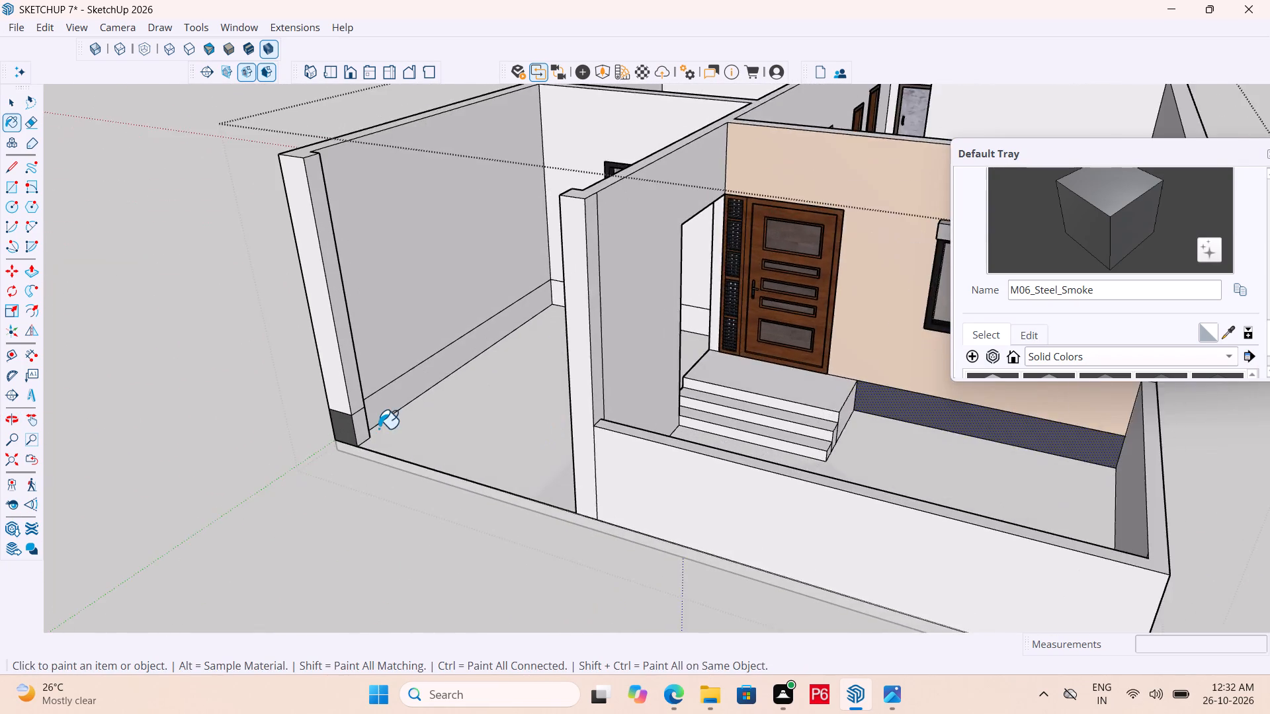
{"action": "scroll", "coordinate": [373, 425], "scroll_direction": "up", "scroll_amount": 6}
{"action": "left_click", "coordinate": [357, 420]}
{"action": "left_click", "coordinate": [386, 392]}
{"action": "left_click_drag", "start_coordinate": [768, 241], "coordinate": [760, 245]}
Paint the unpainted inner return face at the base of the open bay's end pillar with M06_Steel_Smoke.
{"action": "middle_click_drag", "start_coordinate": [648, 288], "coordinate": [890, 335]}
{"action": "scroll", "coordinate": [871, 290], "scroll_direction": "up", "scroll_amount": 3}
{"action": "scroll", "coordinate": [848, 356], "scroll_direction": "down", "scroll_amount": 7}
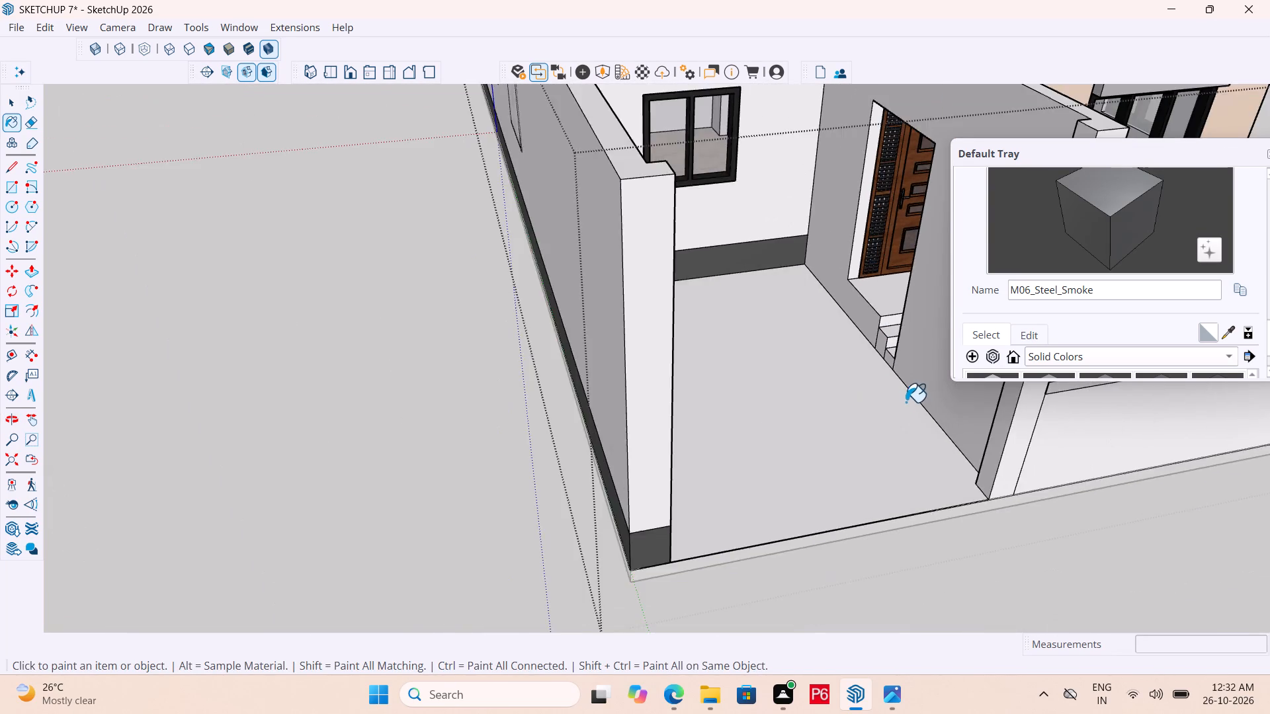
{"action": "scroll", "coordinate": [931, 409], "scroll_direction": "down", "scroll_amount": 7}
{"action": "middle_click_drag", "start_coordinate": [954, 450], "coordinate": [282, 448]}
{"action": "scroll", "coordinate": [681, 530], "scroll_direction": "down", "scroll_amount": 6}
{"action": "middle_click_drag", "start_coordinate": [602, 391], "coordinate": [425, 541]}
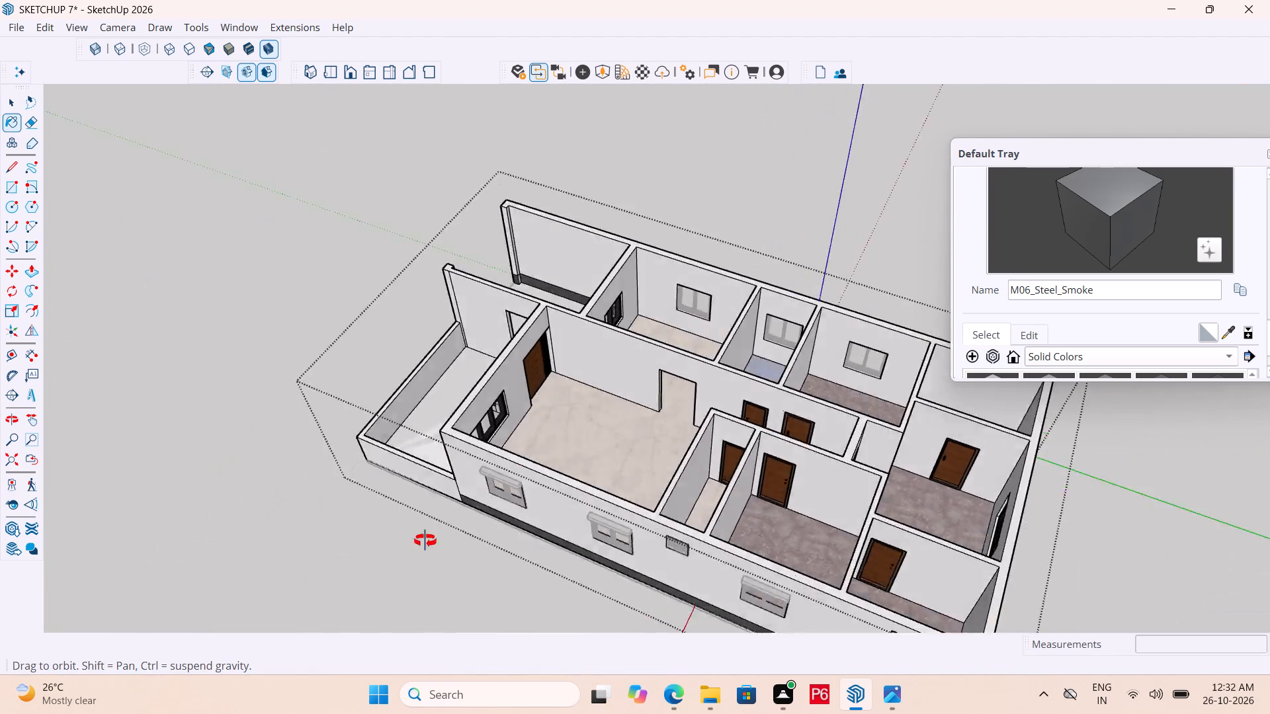
{"action": "middle_click_drag", "start_coordinate": [425, 541], "coordinate": [392, 553]}
{"action": "scroll", "coordinate": [587, 184], "scroll_direction": "up", "scroll_amount": 17}
{"action": "left_click", "coordinate": [574, 216]}
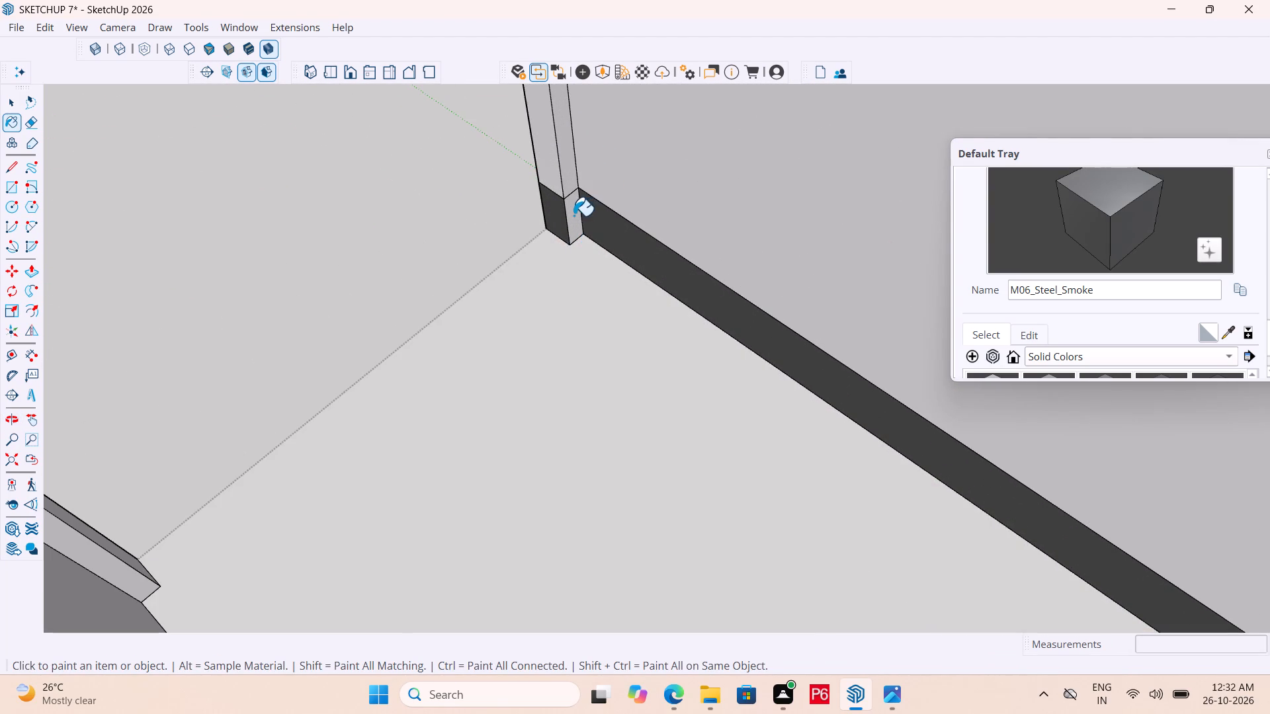
Examine the open front bay, its partition wall and the porch from above and from the front corner.
{"action": "scroll", "coordinate": [677, 325], "scroll_direction": "down", "scroll_amount": 13}
{"action": "middle_click_drag", "start_coordinate": [752, 360], "coordinate": [404, 355]}
{"action": "scroll", "coordinate": [716, 389], "scroll_direction": "up", "scroll_amount": 5}
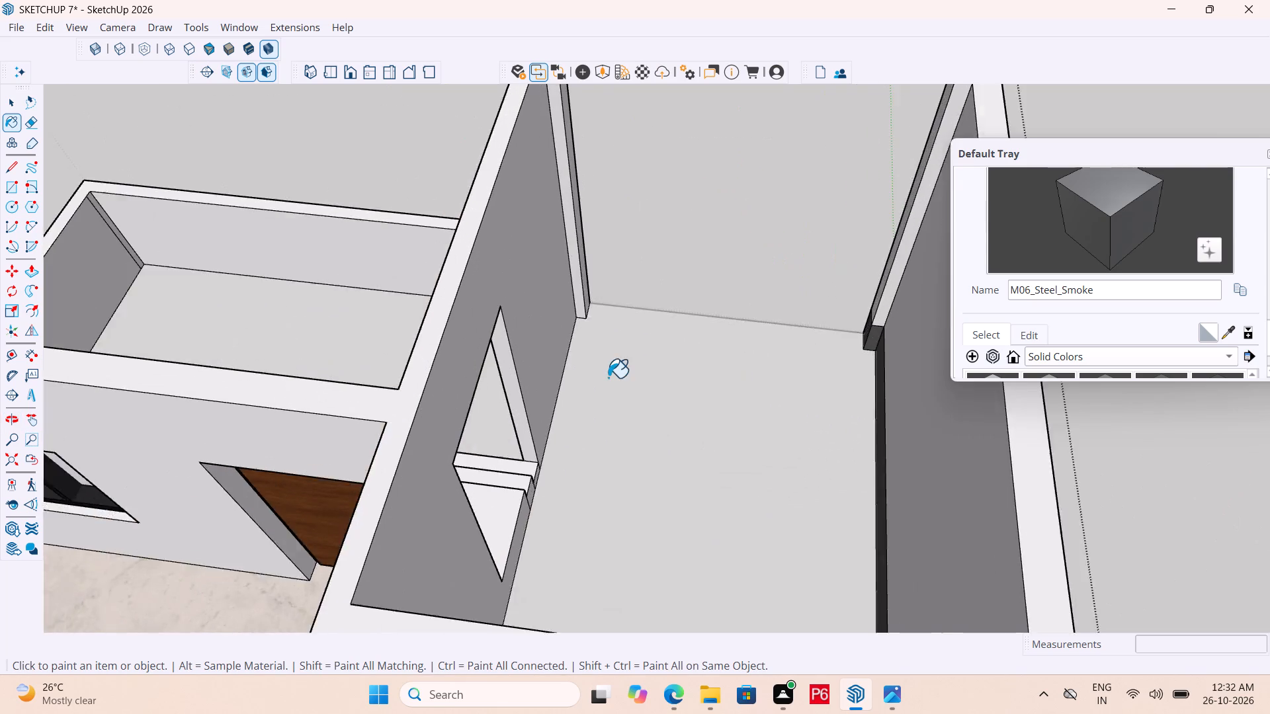
{"action": "scroll", "coordinate": [608, 377], "scroll_direction": "up", "scroll_amount": 4}
{"action": "scroll", "coordinate": [584, 329], "scroll_direction": "down", "scroll_amount": 7}
{"action": "scroll", "coordinate": [645, 340], "scroll_direction": "down", "scroll_amount": 6}
{"action": "middle_click_drag", "start_coordinate": [488, 432], "coordinate": [1269, 424]}
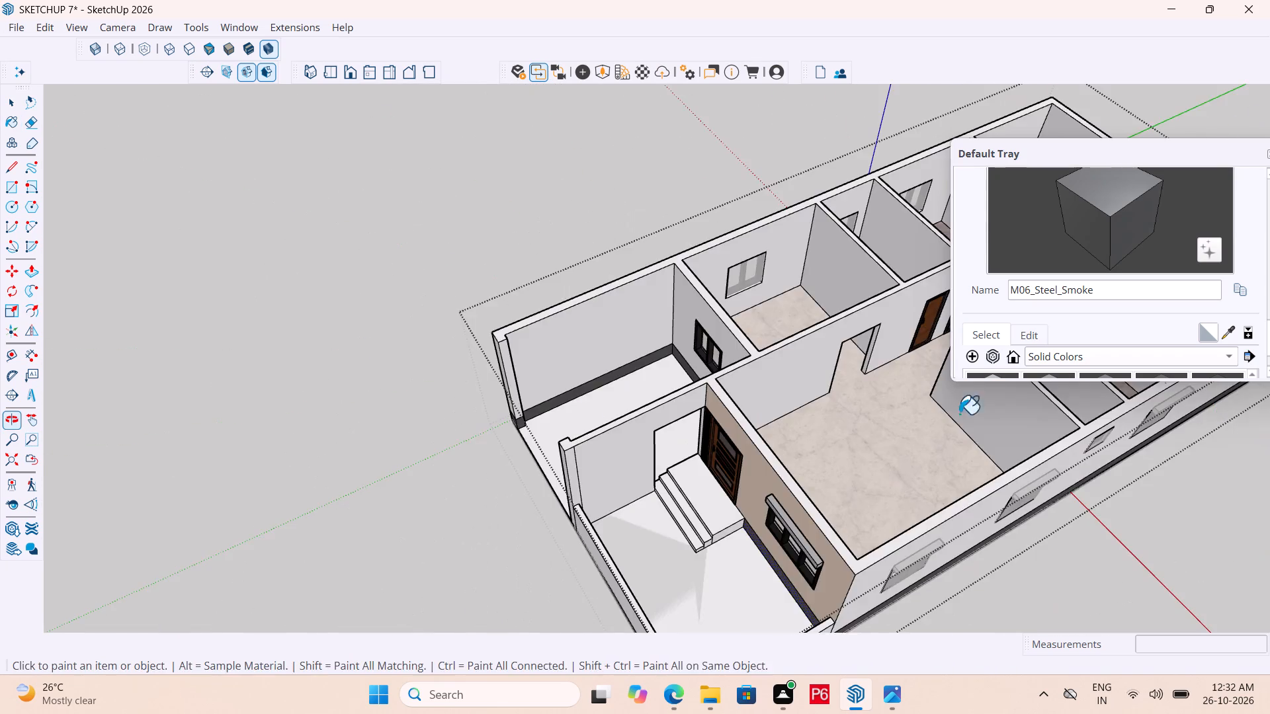
{"action": "middle_click_drag", "start_coordinate": [499, 434], "coordinate": [747, 293]}
{"action": "scroll", "coordinate": [572, 365], "scroll_direction": "down", "scroll_amount": 6}
{"action": "middle_click_drag", "start_coordinate": [700, 434], "coordinate": [562, 339]}
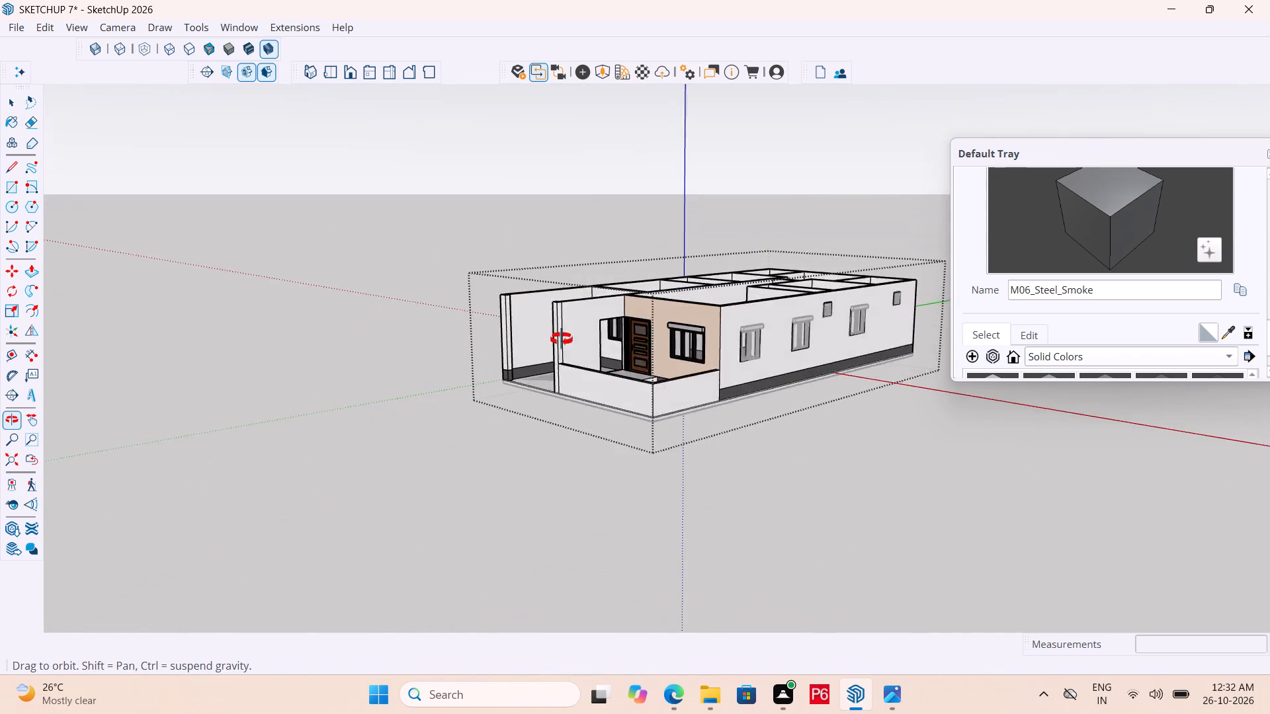
{"action": "middle_click_drag", "start_coordinate": [562, 339], "coordinate": [607, 350]}
Save the model with the cream front wall and the grey plinth bands.
{"action": "key", "text": "ctrl+s"}
{"action": "key", "text": "ctrl+s"}
{"action": "key", "text": "ctrl+s"}
{"action": "key", "text": "ctrl+s"}
{"action": "key", "text": "ctrl+s"}
Examine the whole house from the front corner and above to review the front wall and plinth colours.
{"action": "middle_click_drag", "start_coordinate": [643, 368], "coordinate": [777, 387]}
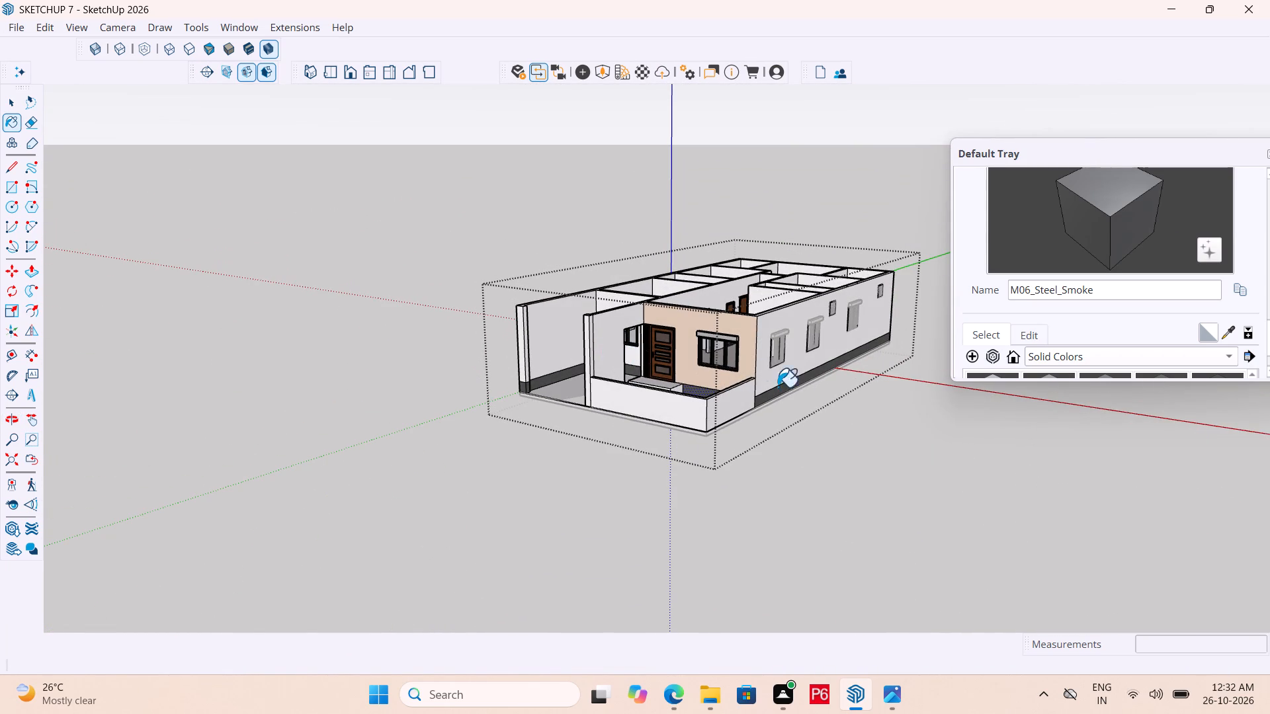
{"action": "middle_click_drag", "start_coordinate": [777, 387], "coordinate": [807, 407]}
{"action": "scroll", "coordinate": [699, 388], "scroll_direction": "down", "scroll_amount": 3}
{"action": "middle_click_drag", "start_coordinate": [704, 395], "coordinate": [614, 479]}
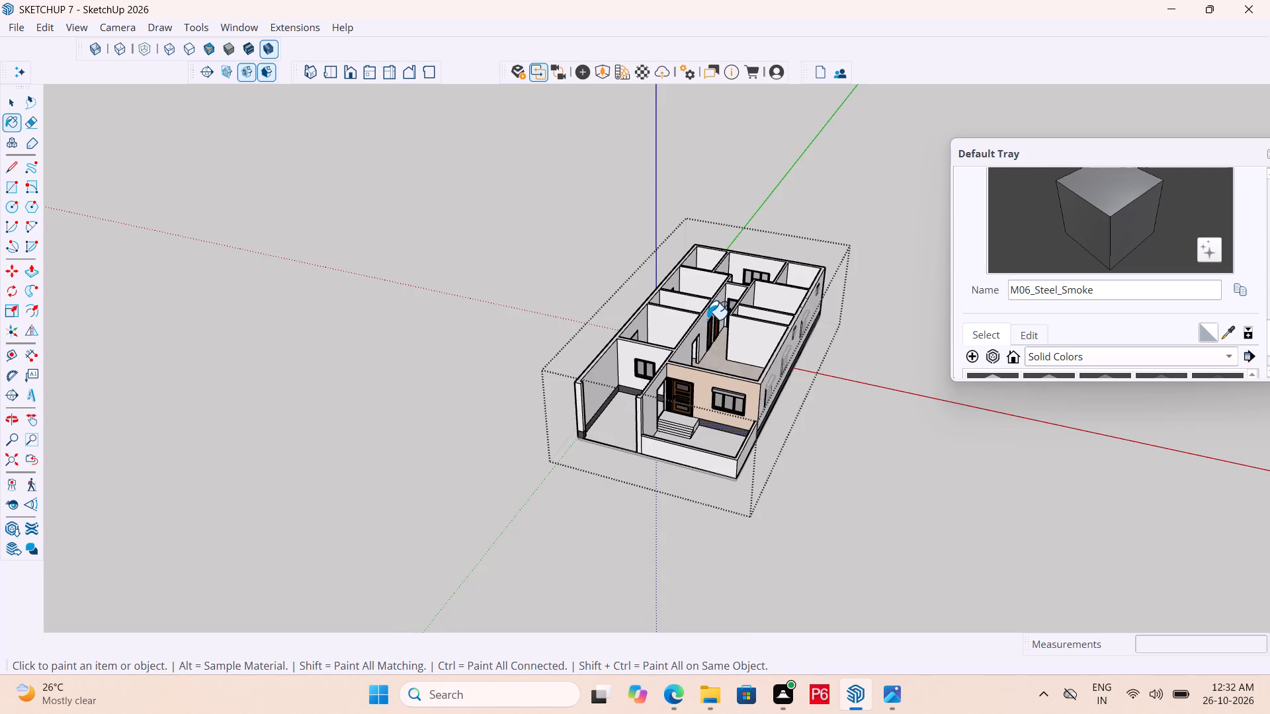
{"action": "scroll", "coordinate": [708, 321], "scroll_direction": "up", "scroll_amount": 4}
{"action": "middle_click_drag", "start_coordinate": [646, 363], "coordinate": [649, 284]}
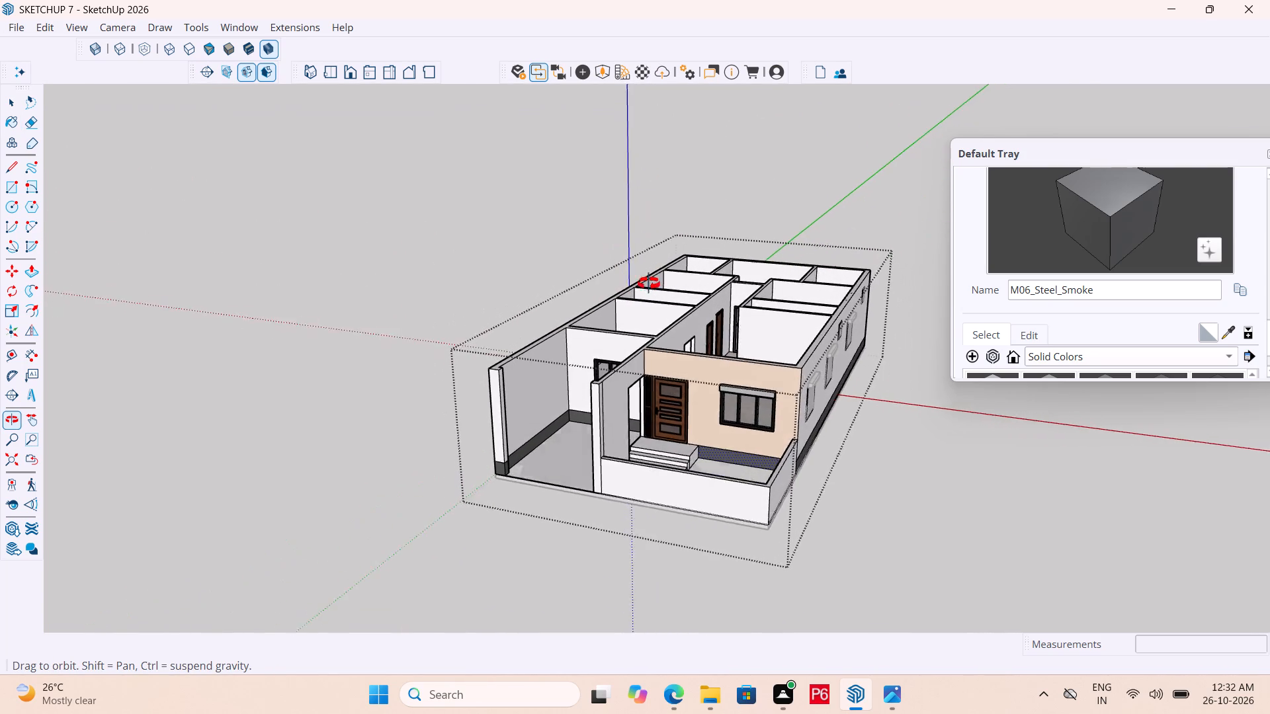
{"action": "middle_click_drag", "start_coordinate": [649, 284], "coordinate": [622, 300]}
{"action": "scroll", "coordinate": [477, 291], "scroll_direction": "down", "scroll_amount": 6}
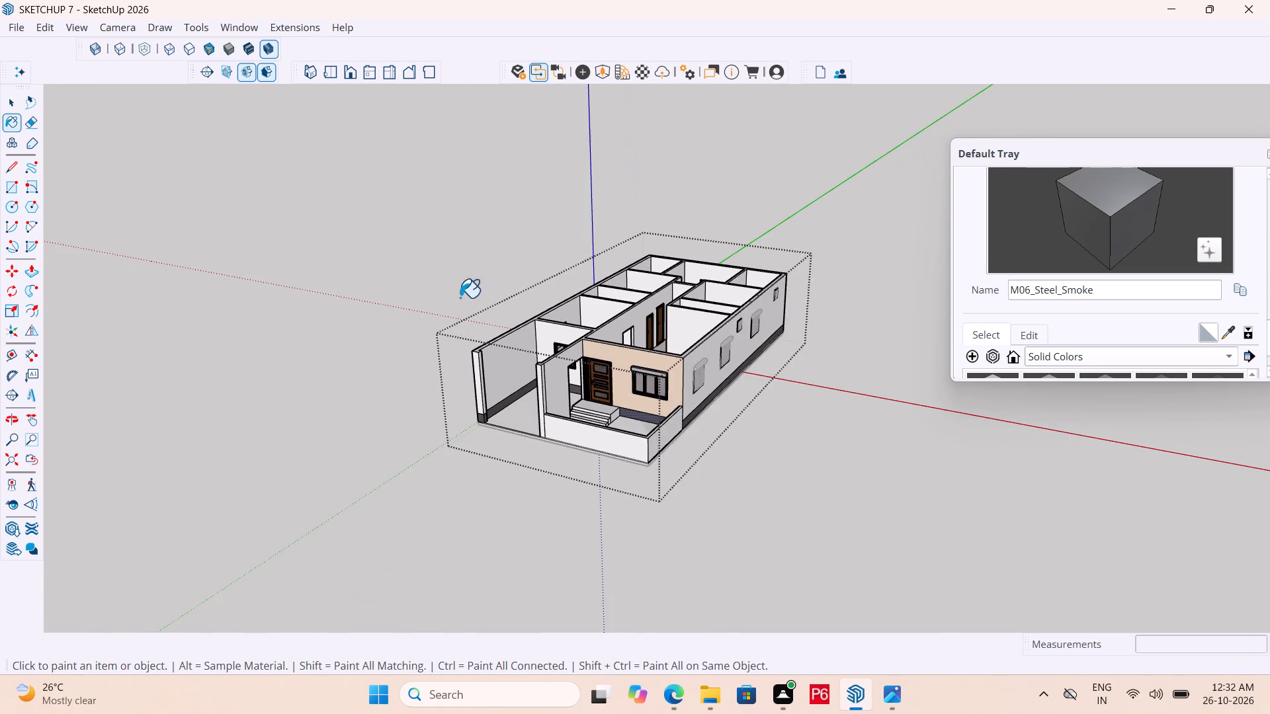
{"action": "middle_click_drag", "start_coordinate": [691, 383], "coordinate": [693, 445]}
{"action": "scroll", "coordinate": [693, 440], "scroll_direction": "down", "scroll_amount": 1}
{"action": "middle_click_drag", "start_coordinate": [708, 413], "coordinate": [712, 464]}
{"action": "key", "text": "space"}
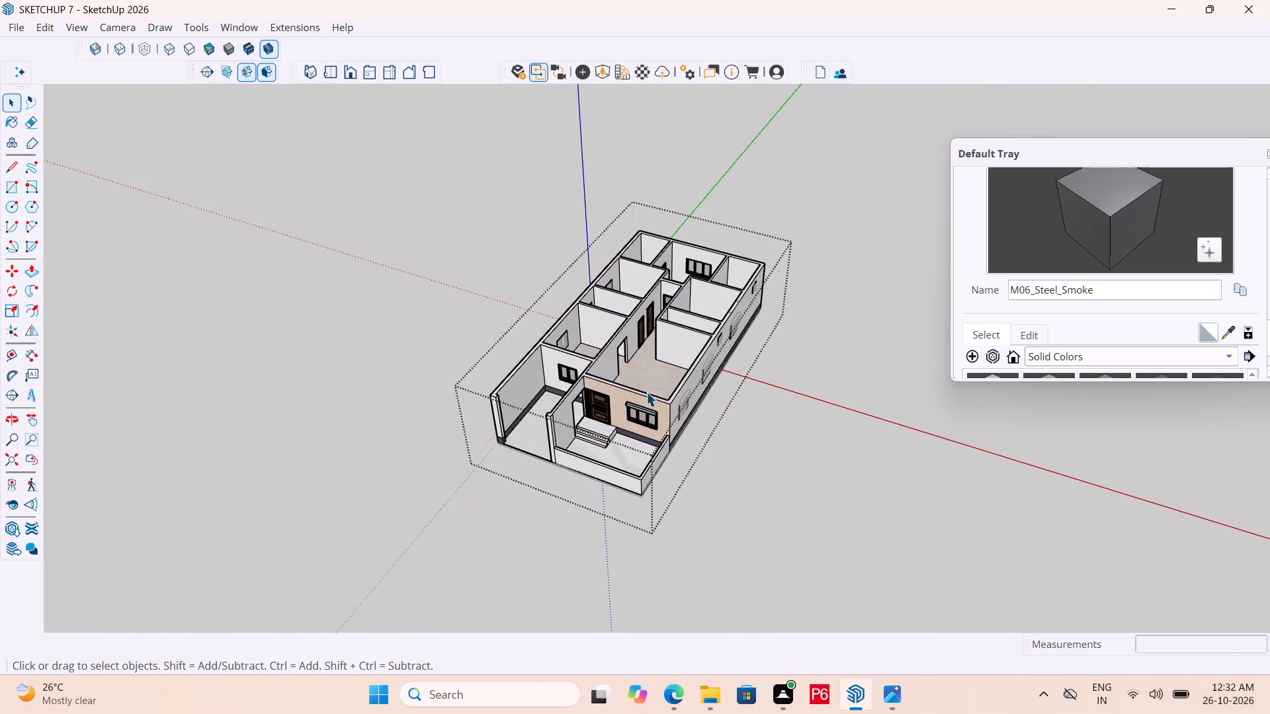
Examine the marble floors and room layout of the whole house from above and from the front corners.
{"action": "middle_click_drag", "start_coordinate": [652, 389], "coordinate": [677, 413]}
{"action": "scroll", "coordinate": [652, 388], "scroll_direction": "up", "scroll_amount": 1}
{"action": "middle_click_drag", "start_coordinate": [627, 254], "coordinate": [781, 389]}
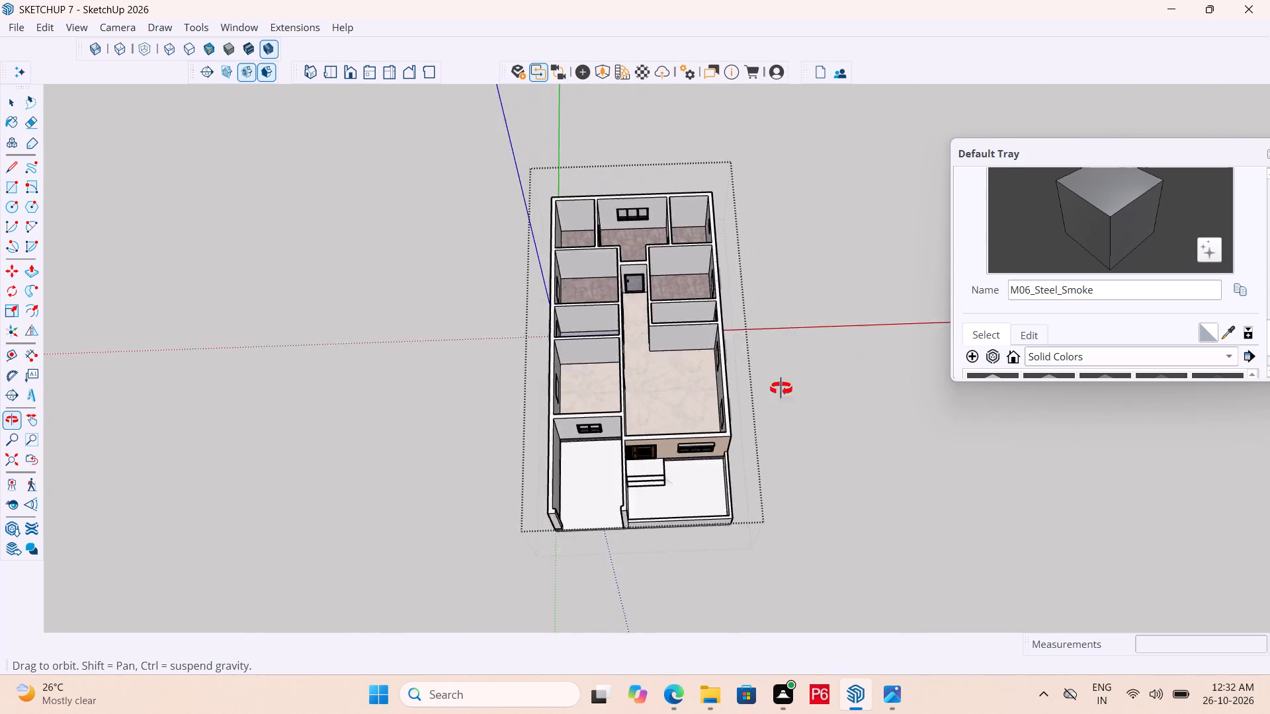
{"action": "middle_click_drag", "start_coordinate": [781, 389], "coordinate": [960, 380]}
{"action": "middle_click_drag", "start_coordinate": [954, 383], "coordinate": [616, 389]}
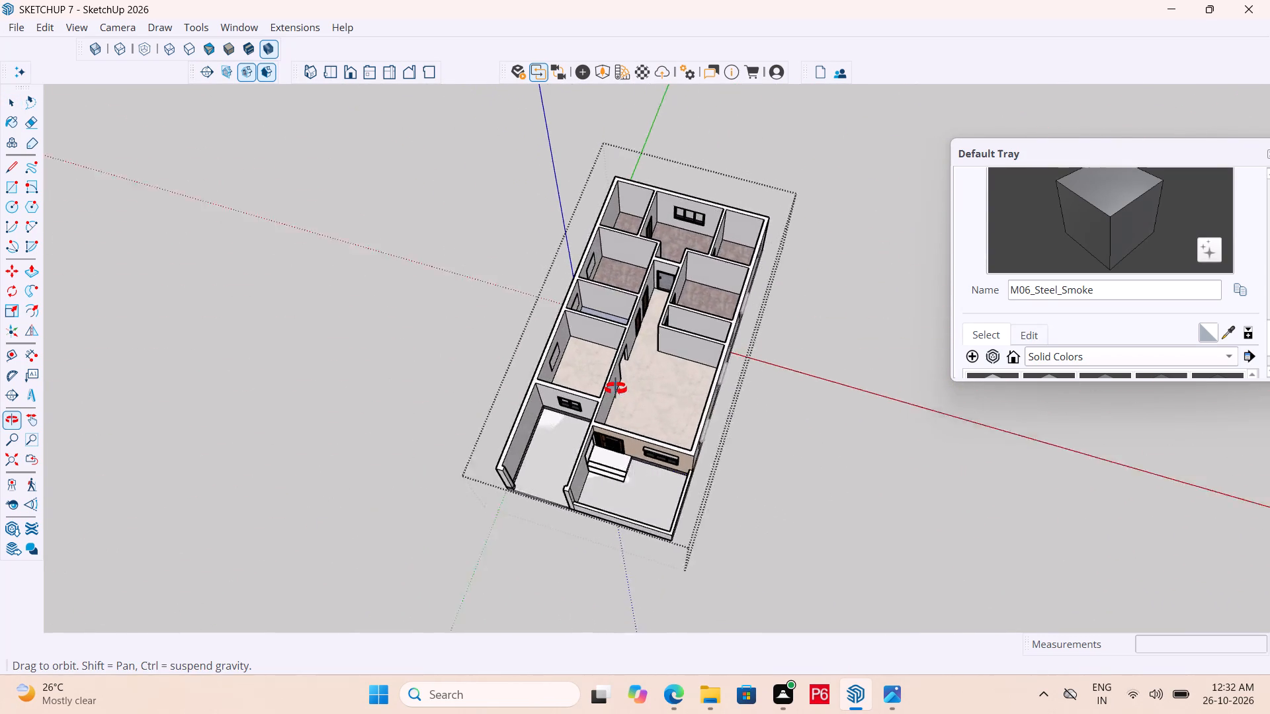
{"action": "middle_click_drag", "start_coordinate": [616, 389], "coordinate": [586, 383]}
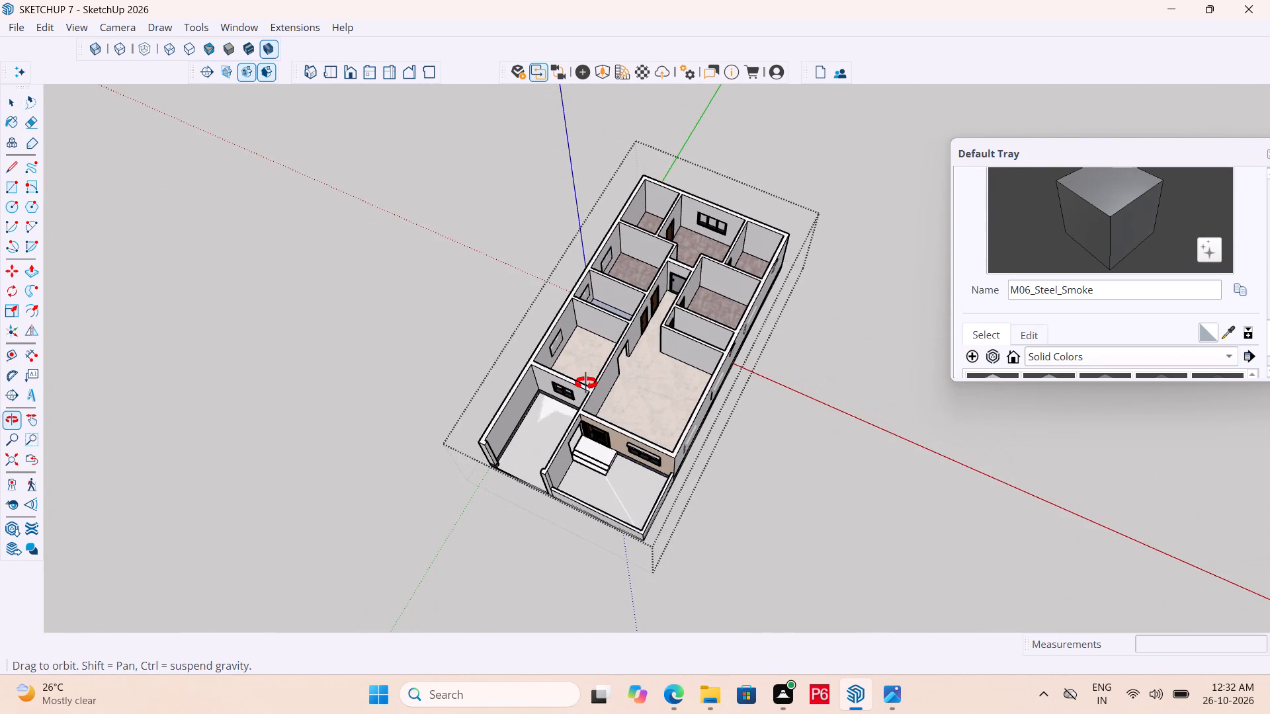
{"action": "middle_click_drag", "start_coordinate": [586, 383], "coordinate": [650, 340]}
{"action": "middle_click_drag", "start_coordinate": [679, 356], "coordinate": [631, 535]}
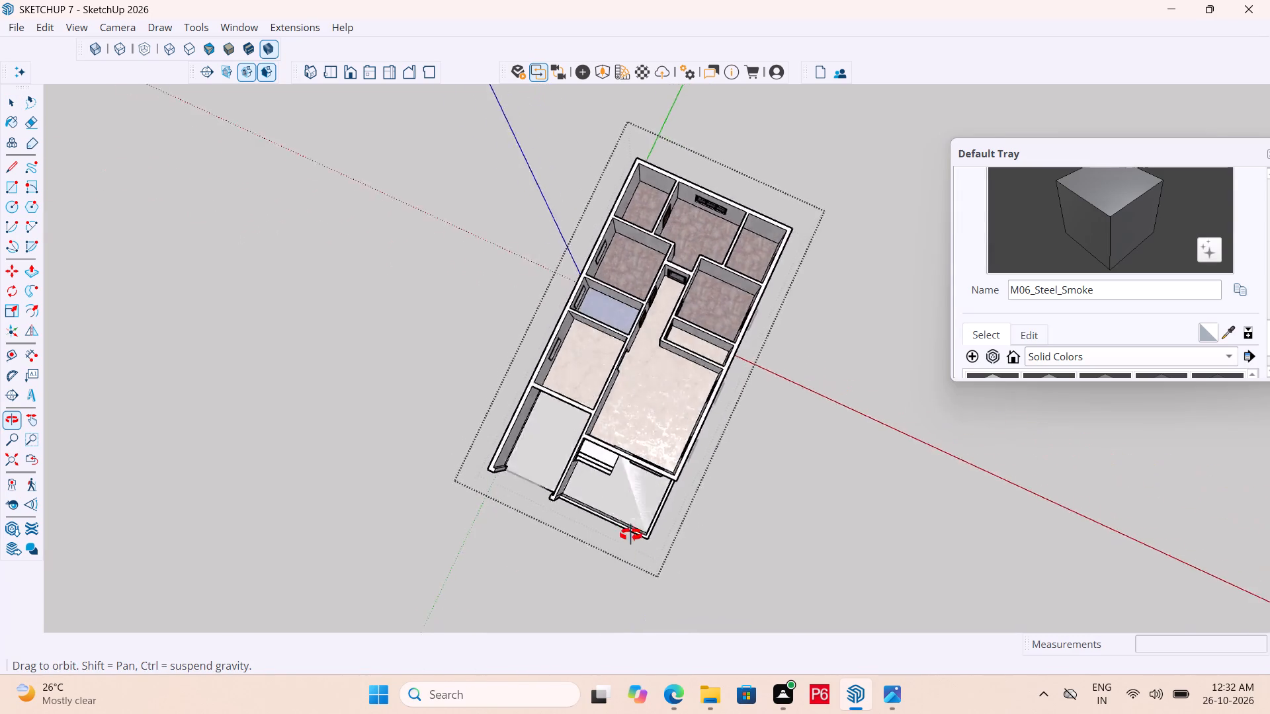
{"action": "middle_click_drag", "start_coordinate": [631, 535], "coordinate": [783, 448]}
{"action": "middle_click_drag", "start_coordinate": [532, 403], "coordinate": [656, 442]}
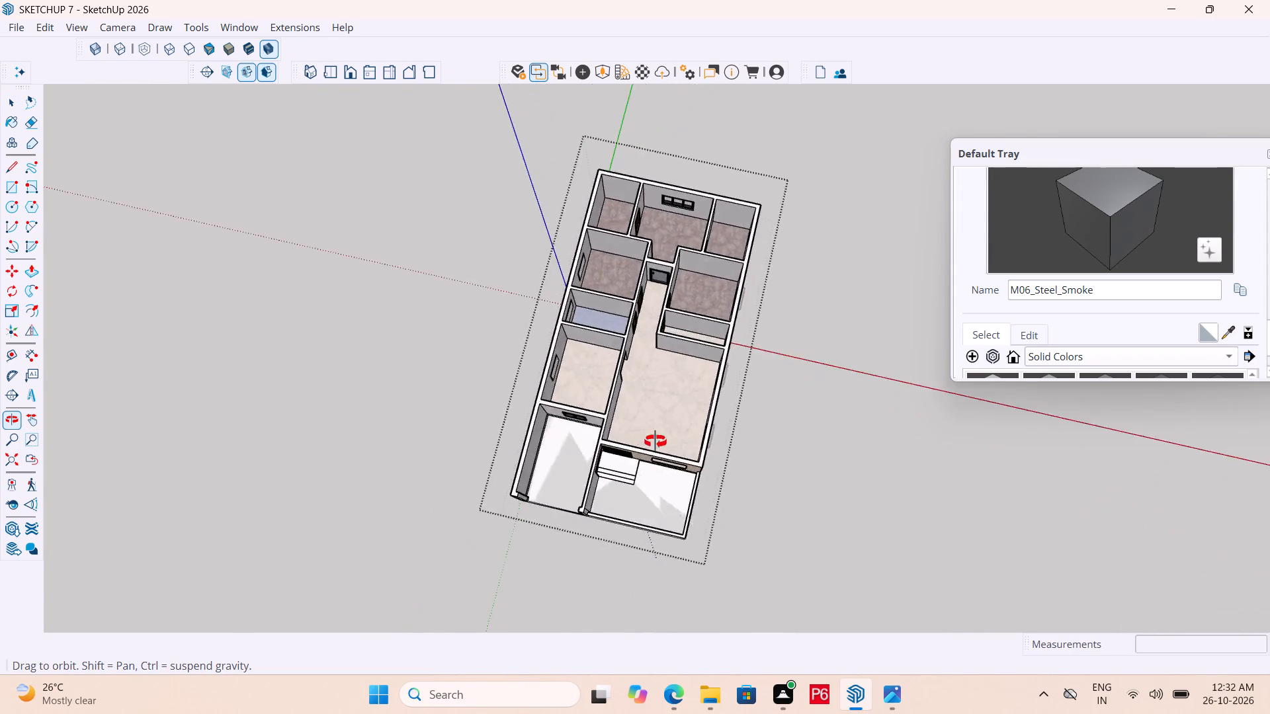
{"action": "middle_click_drag", "start_coordinate": [656, 442], "coordinate": [629, 477]}
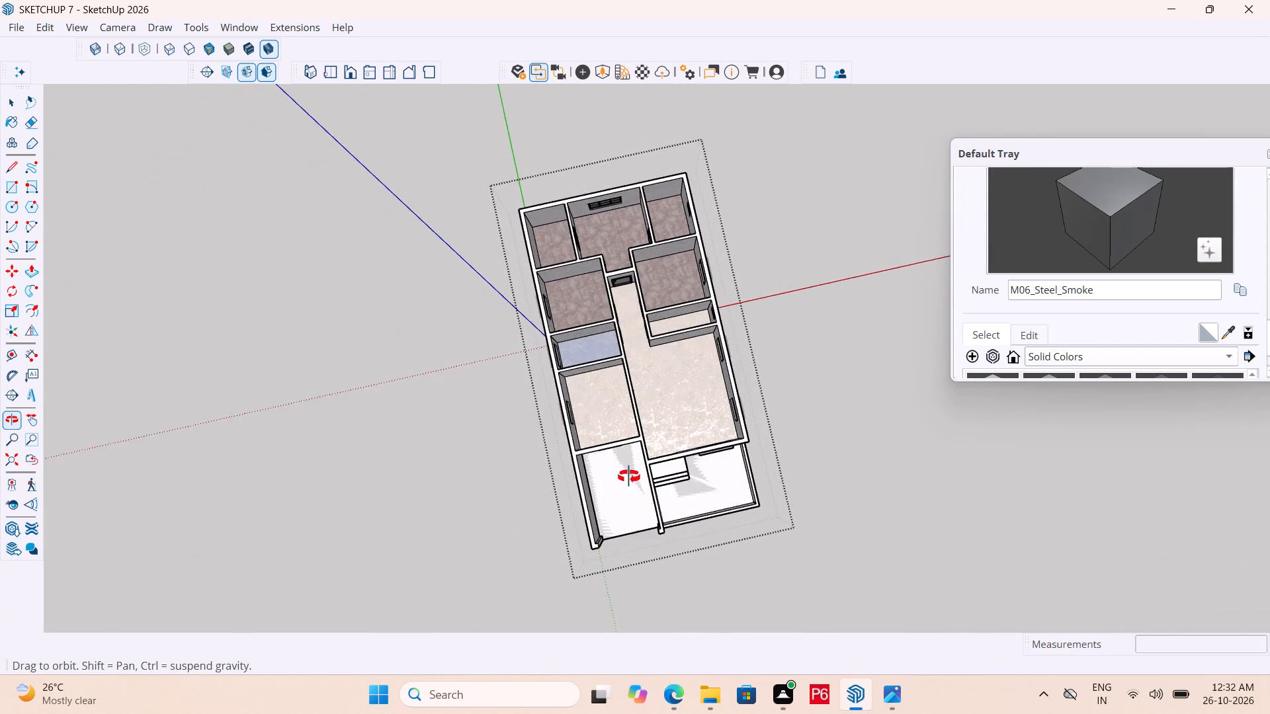
{"action": "middle_click_drag", "start_coordinate": [629, 477], "coordinate": [423, 418]}
{"action": "scroll", "coordinate": [624, 338], "scroll_direction": "up", "scroll_amount": 8}
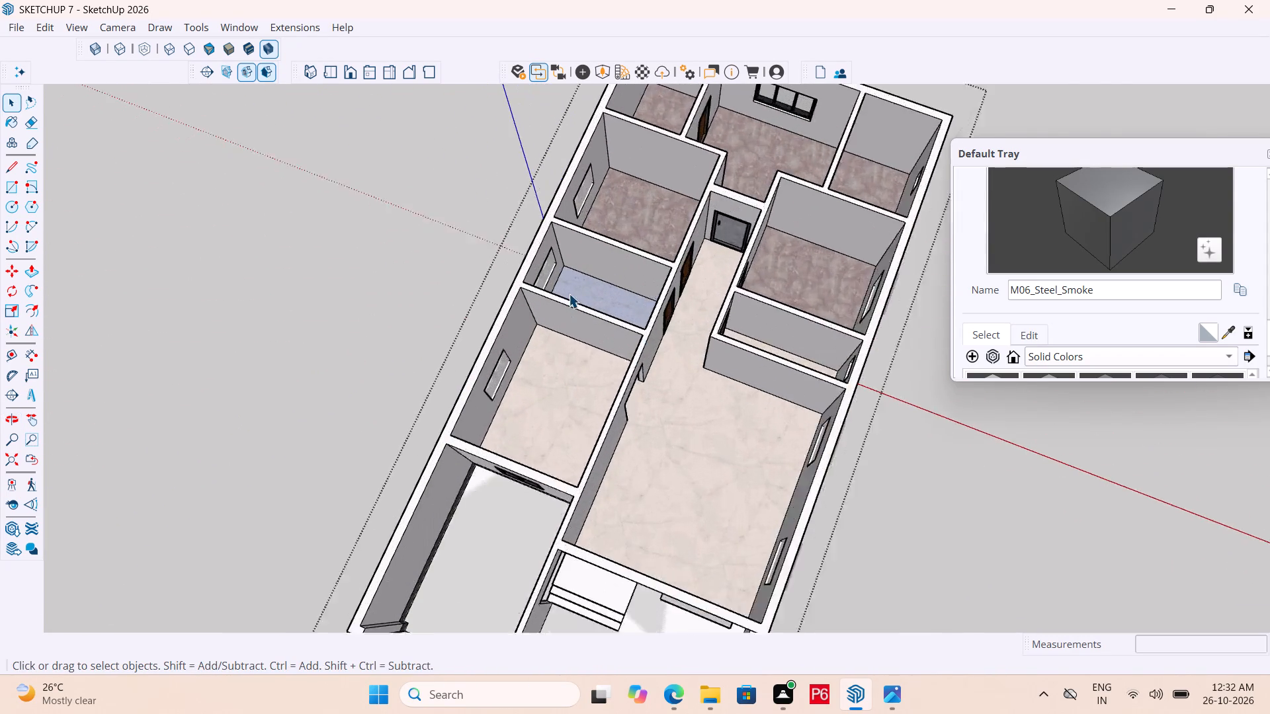
{"action": "scroll", "coordinate": [569, 294], "scroll_direction": "up", "scroll_amount": 2}
{"action": "scroll", "coordinate": [652, 291], "scroll_direction": "up", "scroll_amount": 1}
{"action": "middle_click_drag", "start_coordinate": [639, 281], "coordinate": [702, 310]}
{"action": "scroll", "coordinate": [494, 332], "scroll_direction": "down", "scroll_amount": 7}
{"action": "scroll", "coordinate": [593, 379], "scroll_direction": "down", "scroll_amount": 5}
{"action": "middle_click_drag", "start_coordinate": [601, 513], "coordinate": [882, 434]}
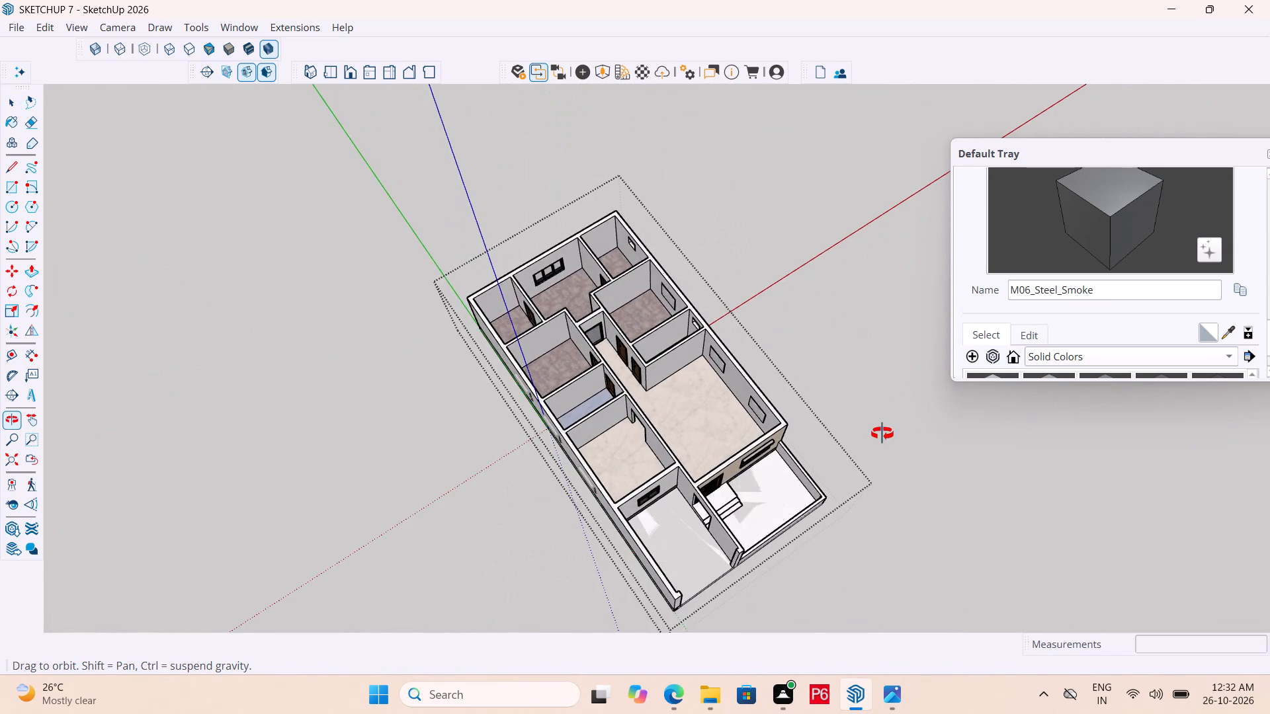
{"action": "middle_click_drag", "start_coordinate": [882, 434], "coordinate": [657, 476]}
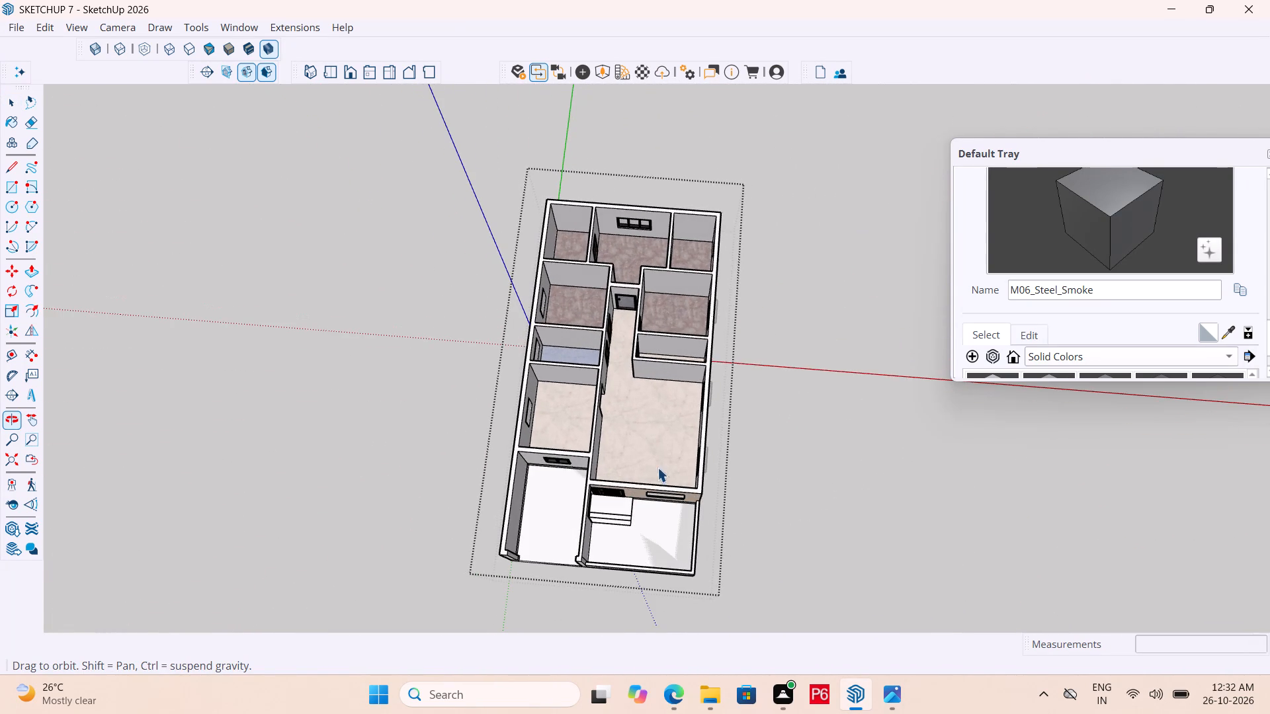
Save the house model.
{"action": "key", "text": "ctrl+s"}
{"action": "key", "text": "ctrl+s"}
{"action": "key", "text": "ctrl+s"}
{"action": "key", "text": "ctrl+s"}
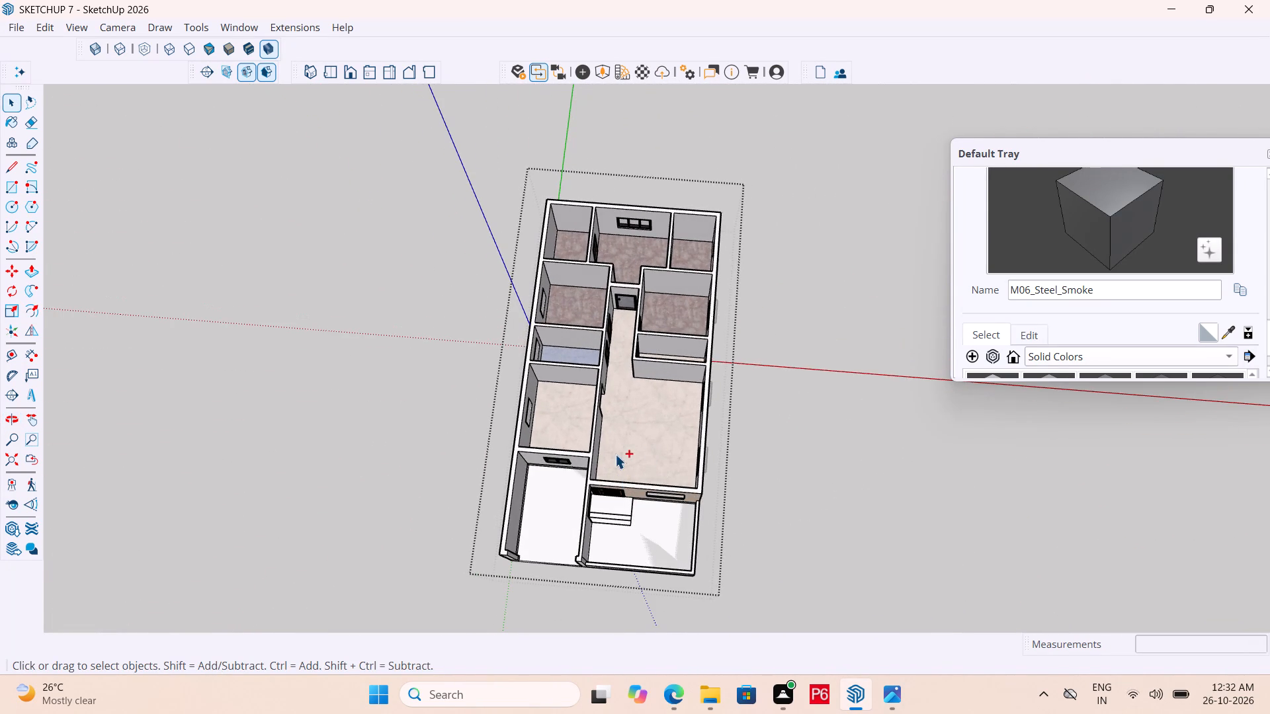
Examine the rooms, interior walls and floor finishes from above and from the long side of the house.
{"action": "middle_click_drag", "start_coordinate": [610, 422], "coordinate": [525, 372]}
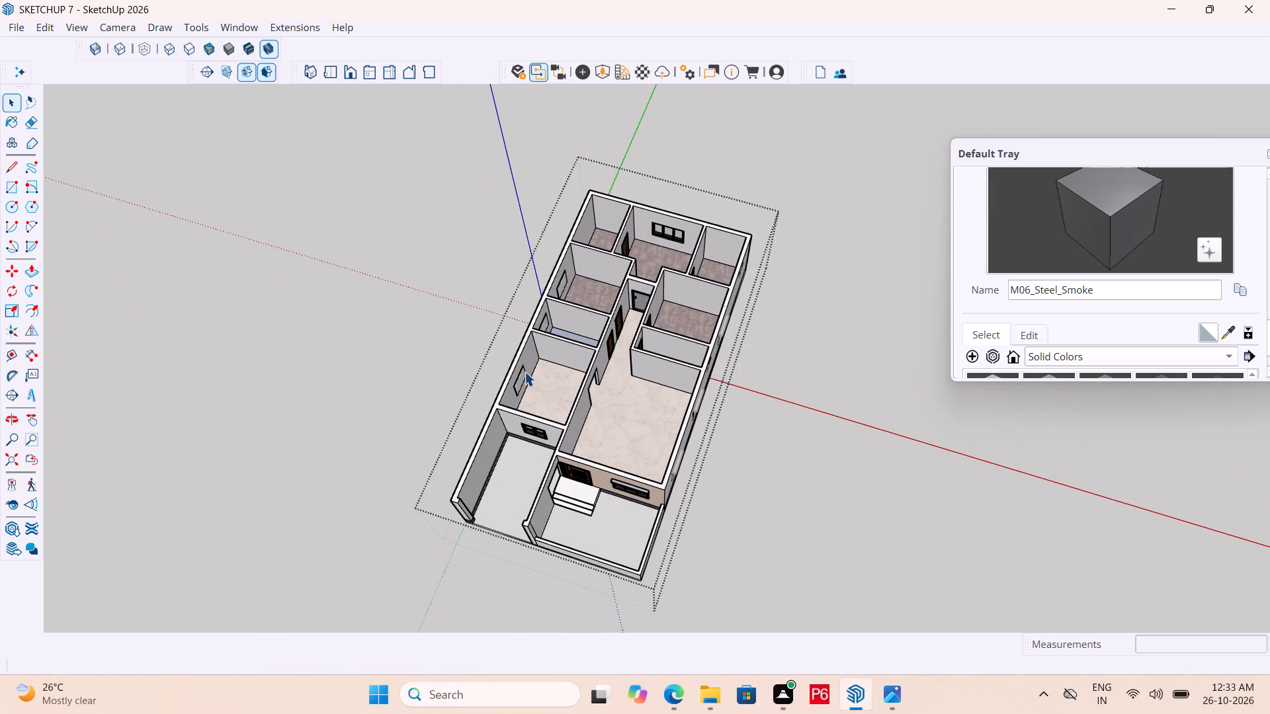
{"action": "scroll", "coordinate": [684, 395], "scroll_direction": "up", "scroll_amount": 5}
{"action": "scroll", "coordinate": [581, 360], "scroll_direction": "down", "scroll_amount": 7}
{"action": "middle_click_drag", "start_coordinate": [560, 377], "coordinate": [783, 567]}
{"action": "scroll", "coordinate": [593, 342], "scroll_direction": "up", "scroll_amount": 5}
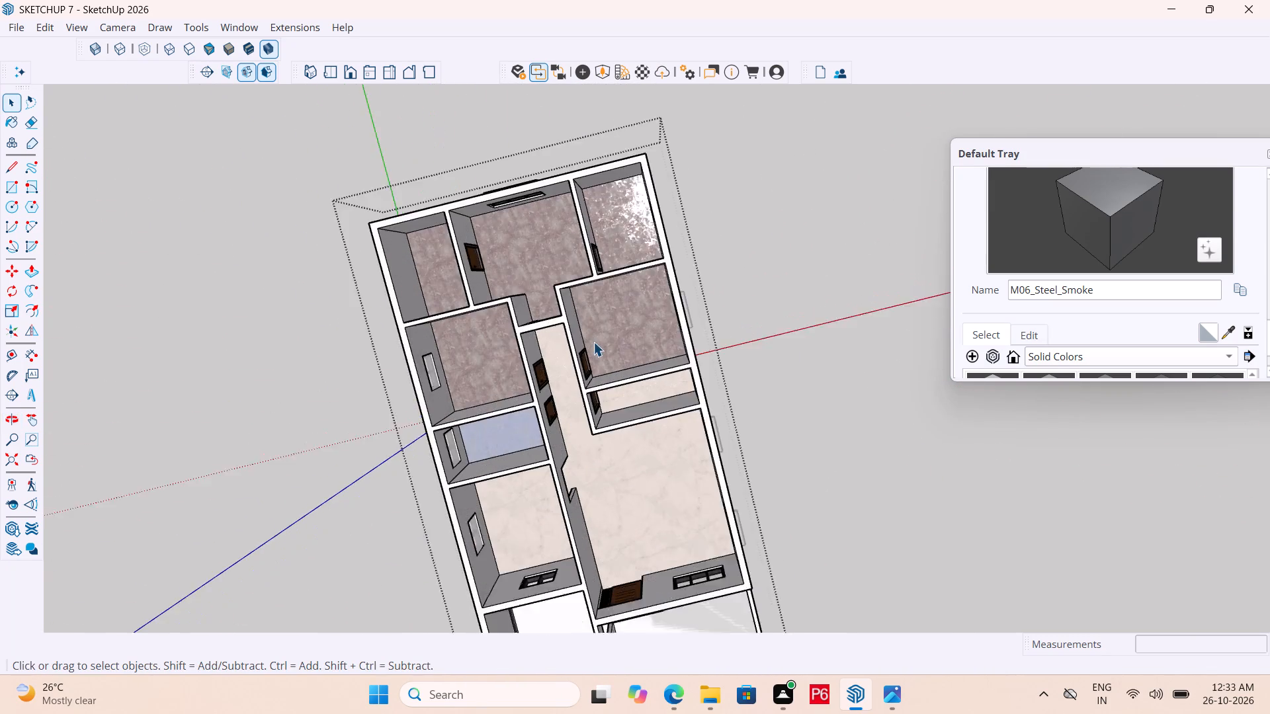
{"action": "scroll", "coordinate": [593, 342], "scroll_direction": "up", "scroll_amount": 1}
{"action": "middle_click_drag", "start_coordinate": [610, 469], "coordinate": [695, 215]}
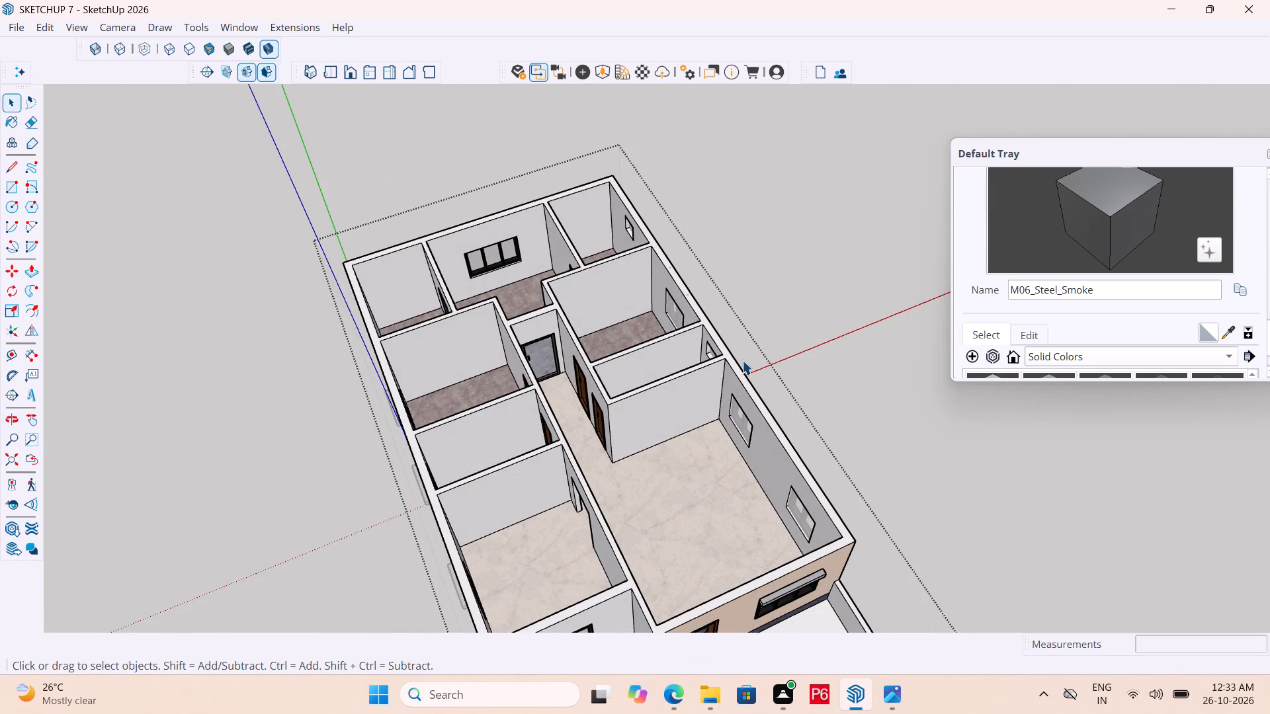
{"action": "scroll", "coordinate": [738, 303], "scroll_direction": "down", "scroll_amount": 4}
{"action": "middle_click_drag", "start_coordinate": [687, 407], "coordinate": [1070, 440]}
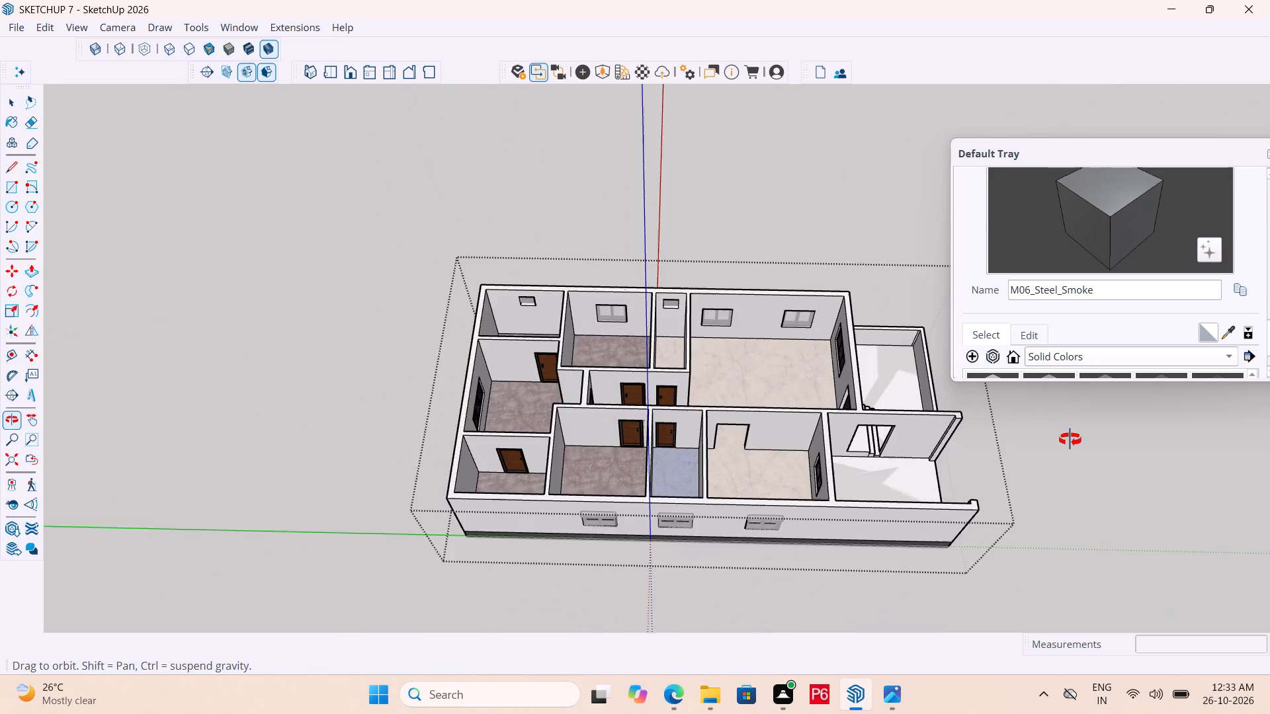
{"action": "middle_click_drag", "start_coordinate": [1070, 440], "coordinate": [304, 484]}
{"action": "scroll", "coordinate": [617, 286], "scroll_direction": "down", "scroll_amount": 3}
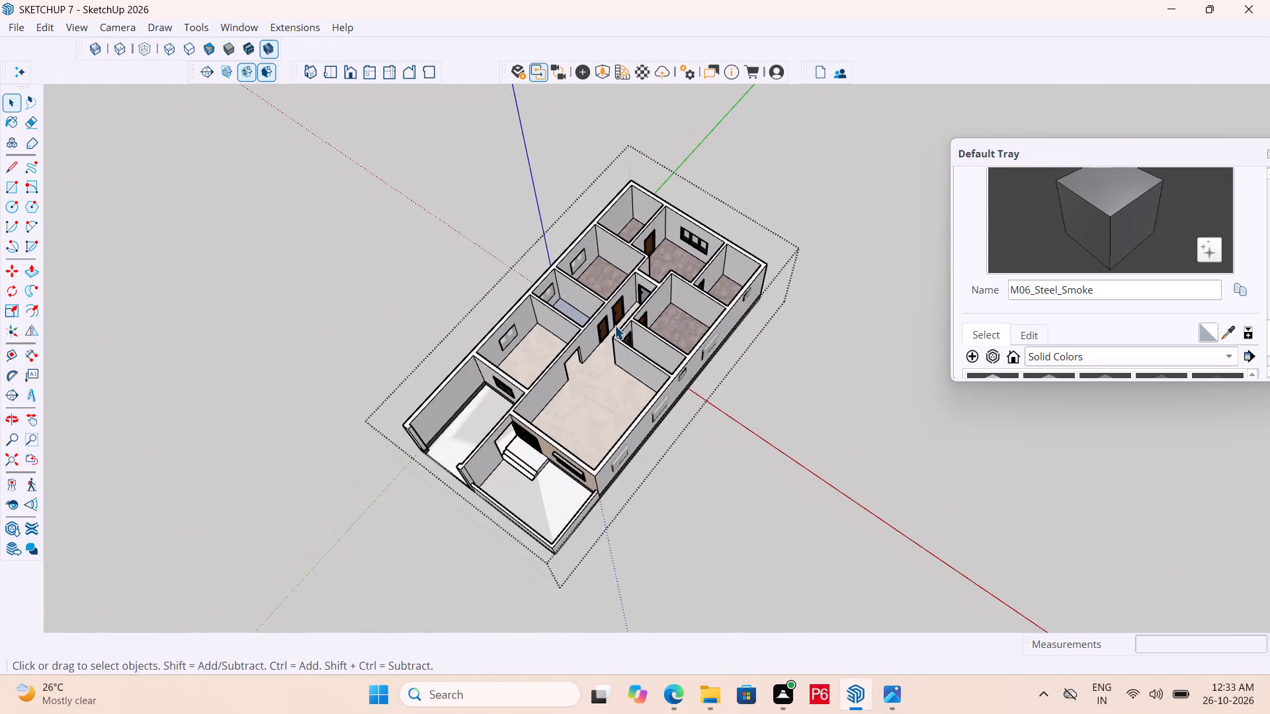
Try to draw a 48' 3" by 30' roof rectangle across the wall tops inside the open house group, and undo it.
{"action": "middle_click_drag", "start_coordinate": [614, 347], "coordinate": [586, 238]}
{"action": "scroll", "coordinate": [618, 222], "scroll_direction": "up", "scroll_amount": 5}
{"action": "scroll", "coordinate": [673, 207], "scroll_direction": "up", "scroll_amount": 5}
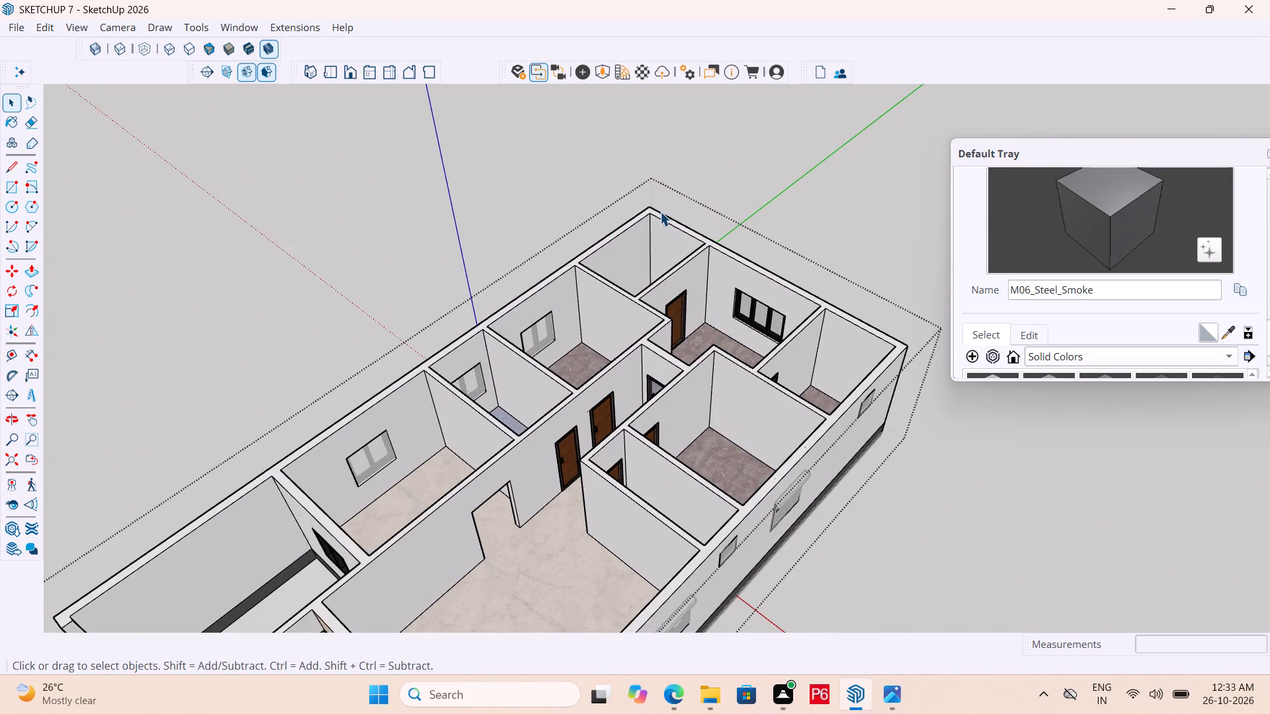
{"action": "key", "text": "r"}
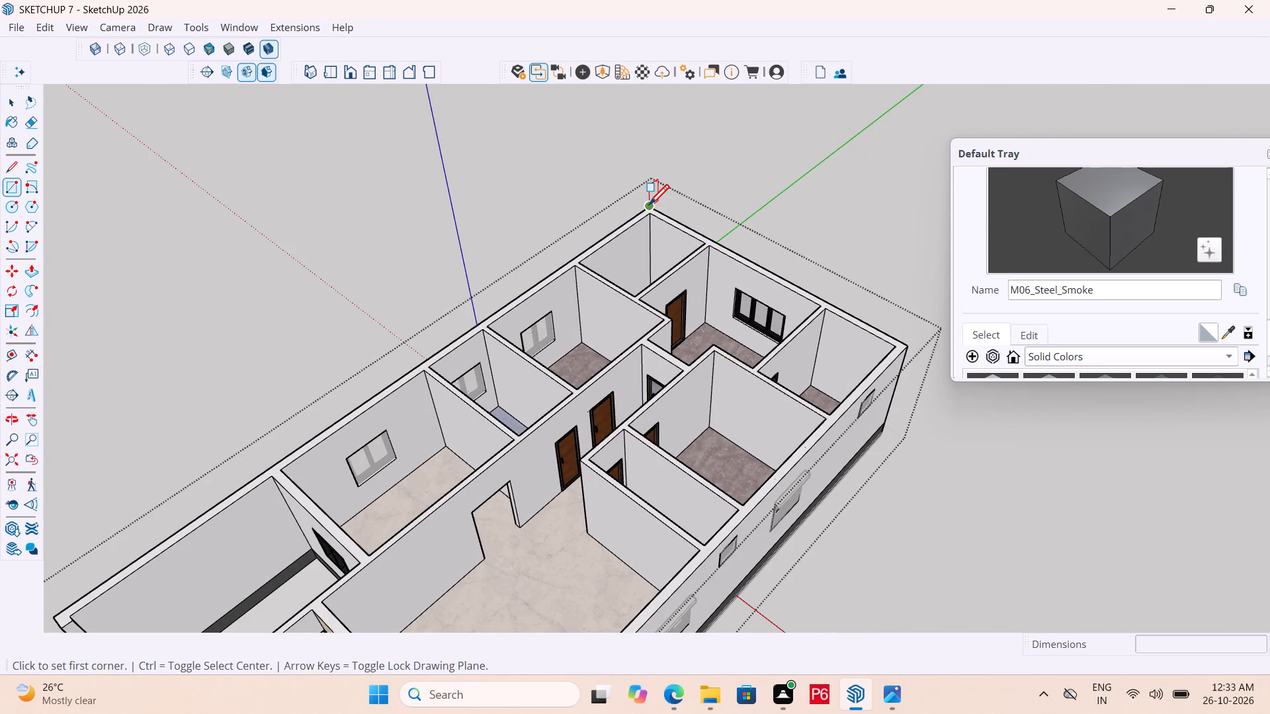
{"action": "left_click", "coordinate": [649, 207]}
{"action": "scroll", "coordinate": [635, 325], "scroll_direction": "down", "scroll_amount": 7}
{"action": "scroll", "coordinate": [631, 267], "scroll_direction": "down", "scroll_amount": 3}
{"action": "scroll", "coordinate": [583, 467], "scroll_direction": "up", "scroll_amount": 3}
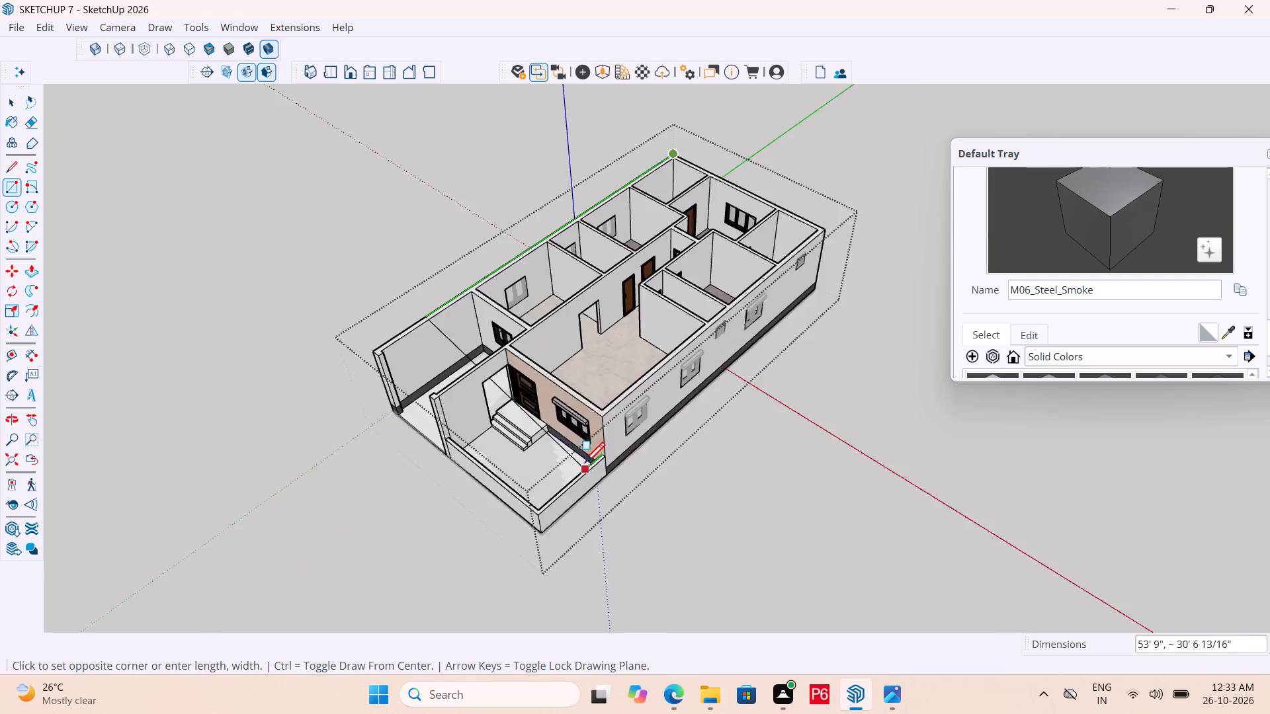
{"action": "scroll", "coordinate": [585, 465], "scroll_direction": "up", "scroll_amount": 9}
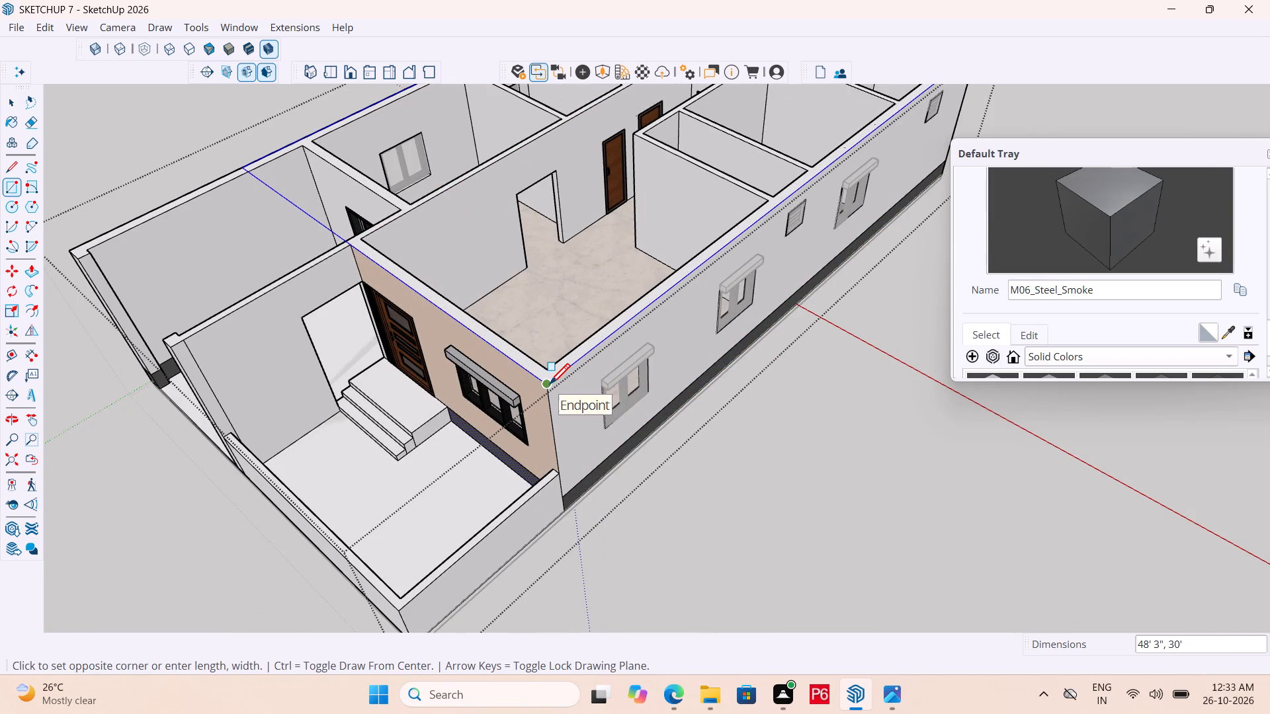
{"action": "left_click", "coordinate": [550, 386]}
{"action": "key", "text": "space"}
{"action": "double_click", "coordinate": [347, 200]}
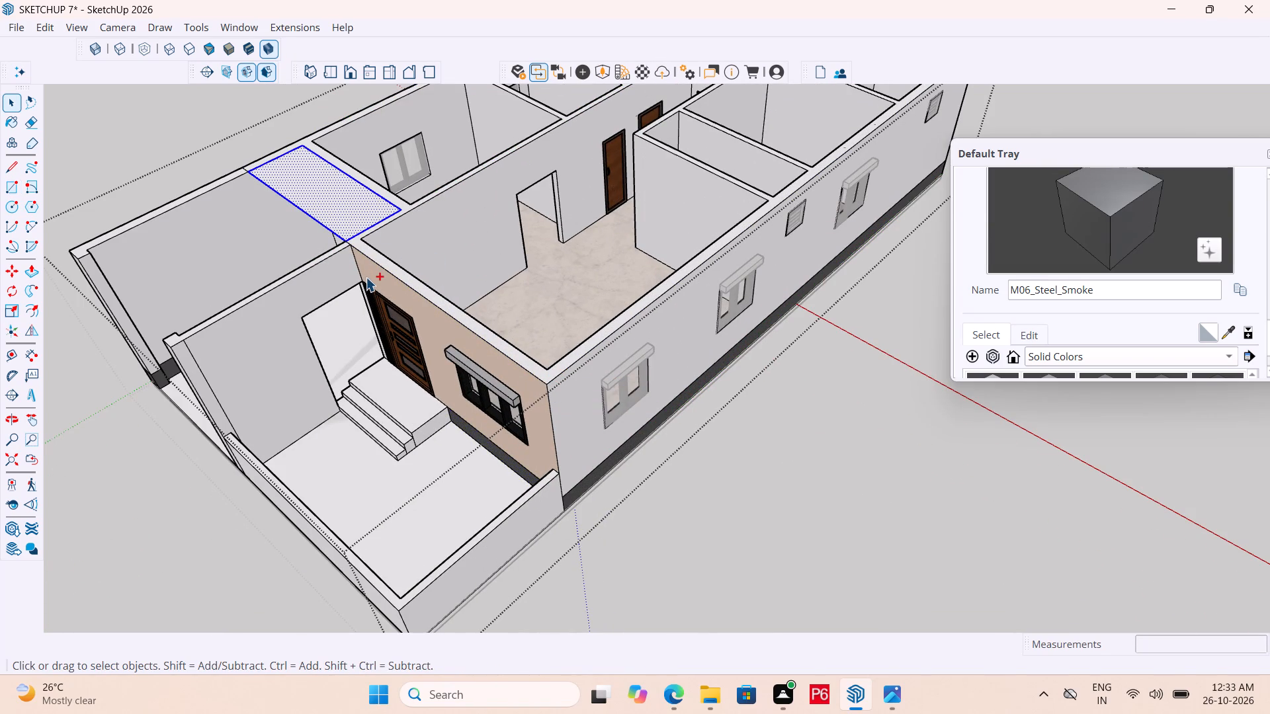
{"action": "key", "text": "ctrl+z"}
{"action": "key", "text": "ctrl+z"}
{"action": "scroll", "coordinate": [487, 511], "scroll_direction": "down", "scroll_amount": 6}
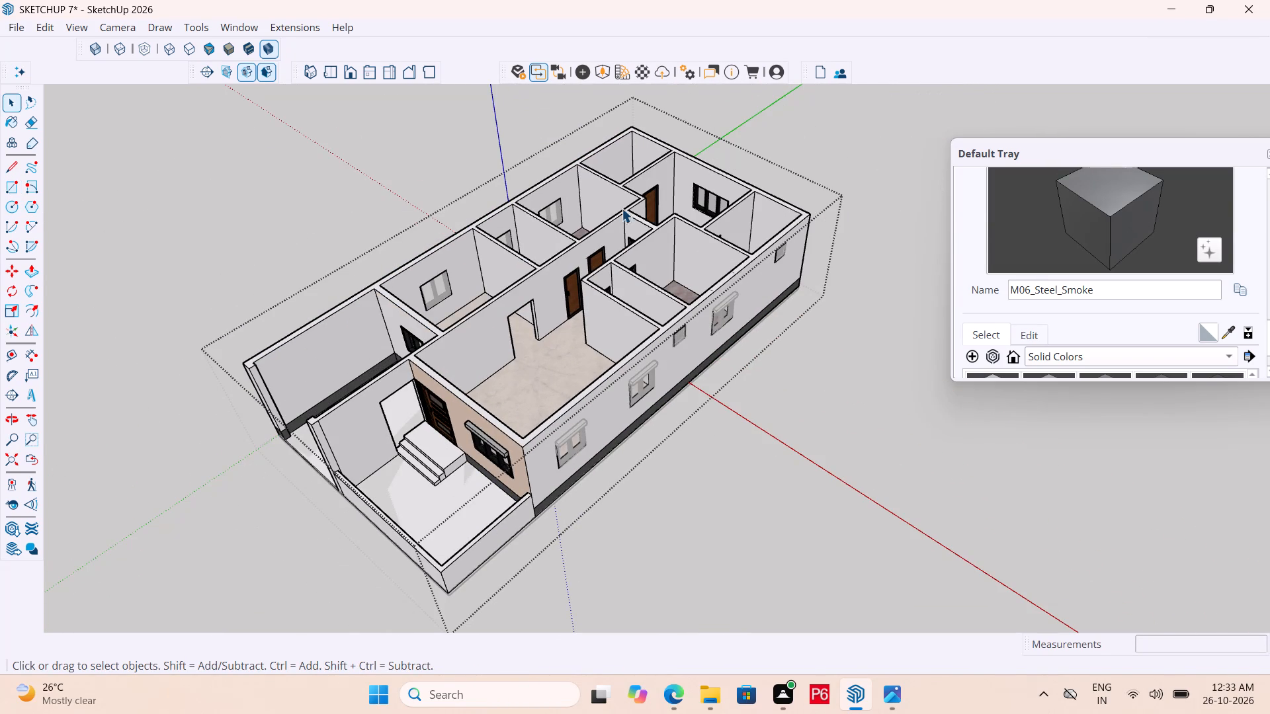
Outside the house group, draw a 48' 3" by 30' rectangle across the wall tops from the rear corner to the opposite front-wall corner.
{"action": "left_click", "coordinate": [891, 366]}
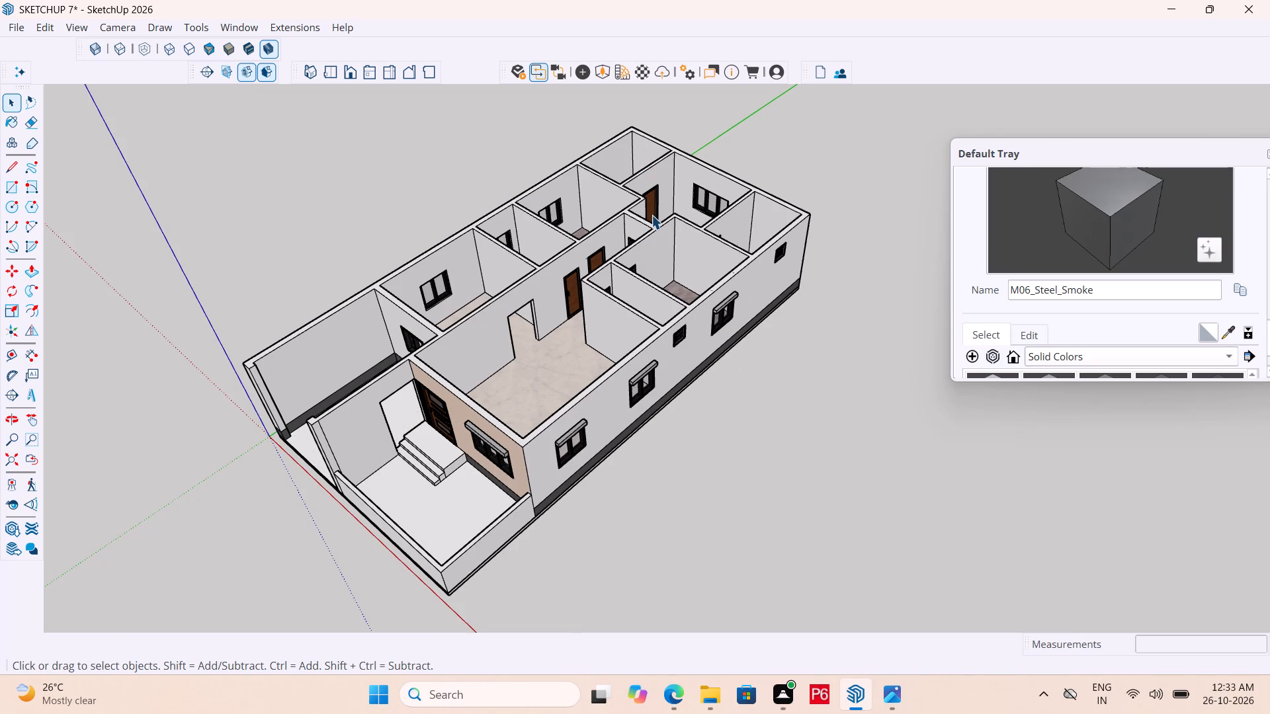
{"action": "key", "text": "r"}
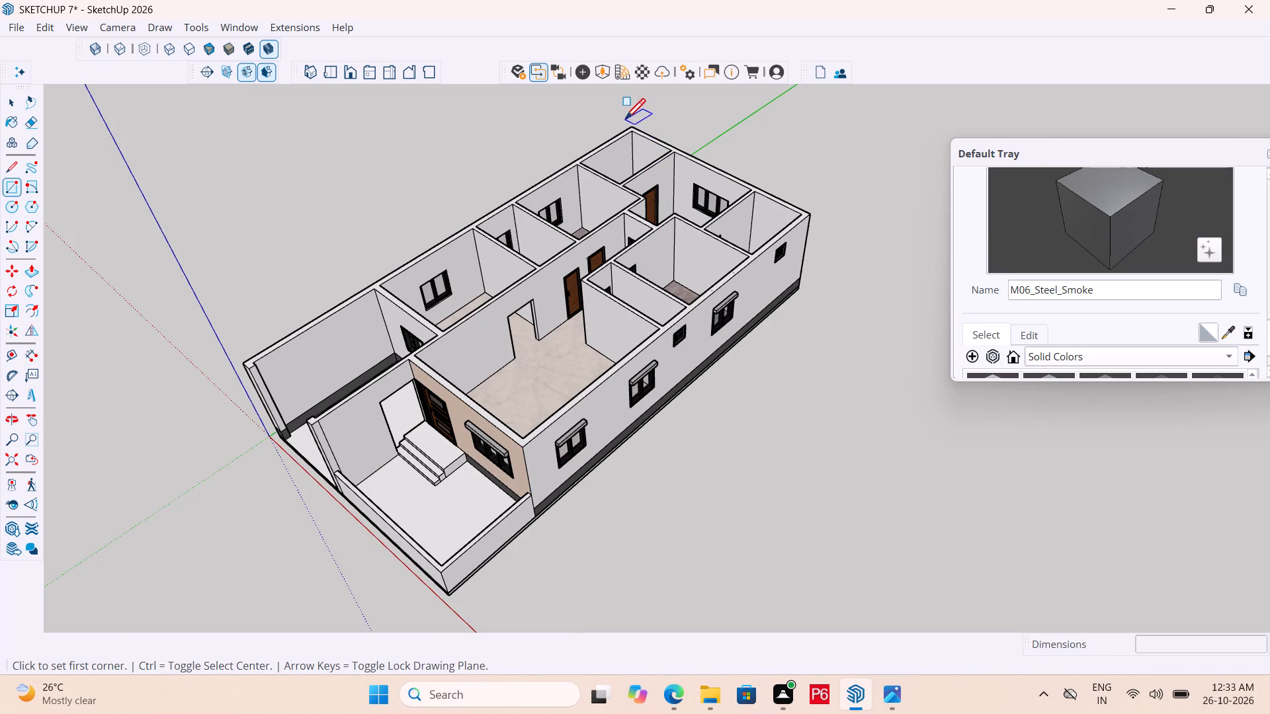
{"action": "left_click", "coordinate": [628, 126]}
{"action": "left_click", "coordinate": [522, 449]}
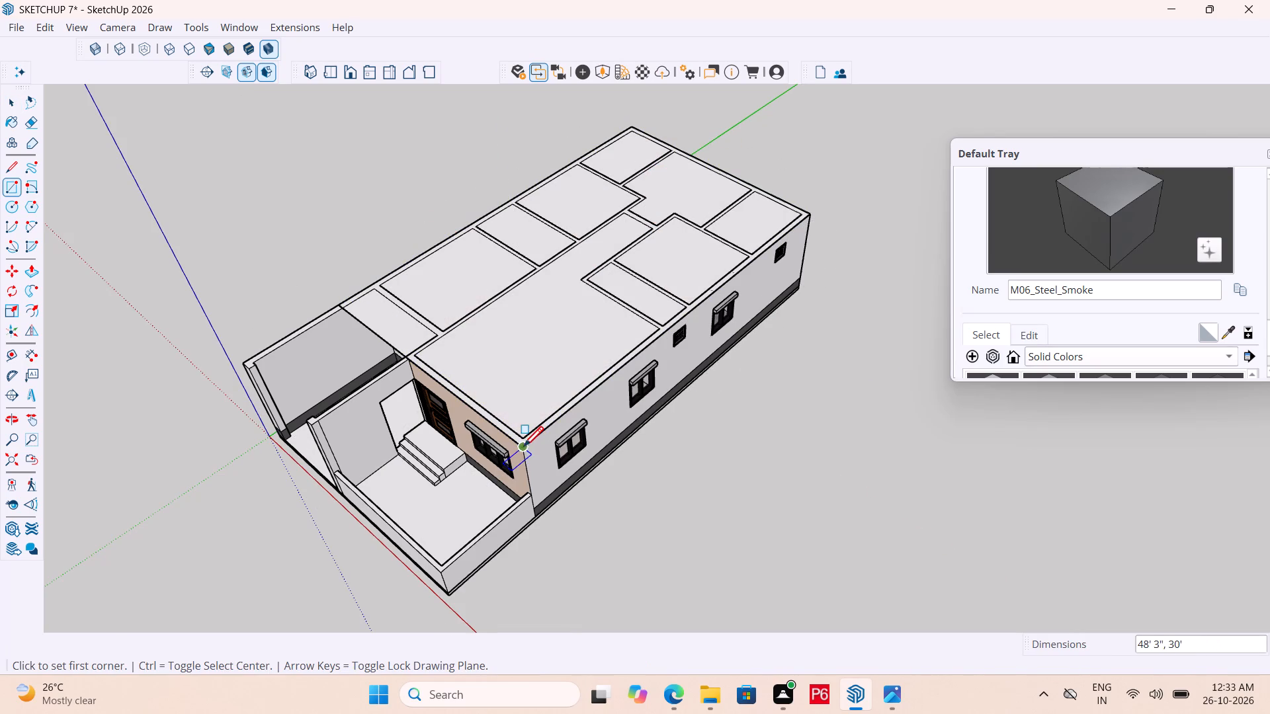
Make the roof rectangle and its boundary edges into a group.
{"action": "key", "text": "space"}
{"action": "double_click", "coordinate": [526, 324]}
{"action": "right_click", "coordinate": [526, 324]}
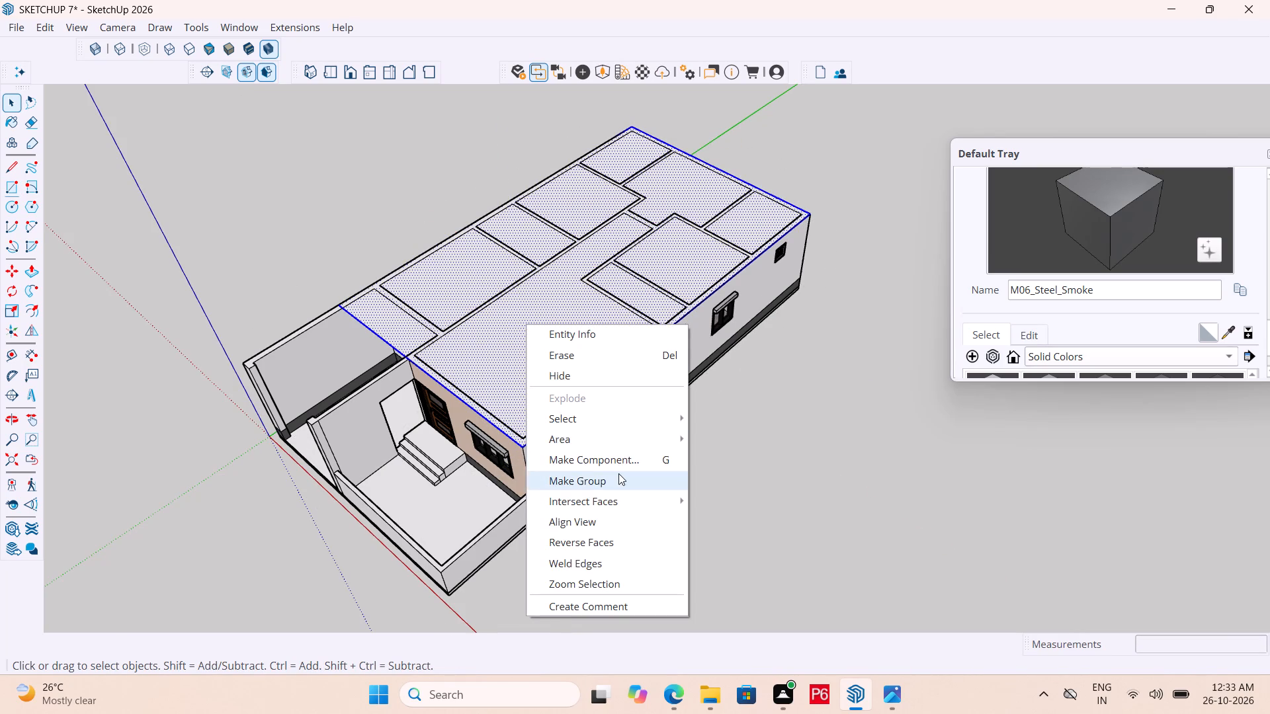
{"action": "left_click", "coordinate": [618, 473]}
{"action": "key", "text": "space"}
Inside the roof group, extrude the rectangle face upward 6" with Push/Pull to form the slab.
{"action": "double_click", "coordinate": [552, 349]}
{"action": "left_click", "coordinate": [548, 331]}
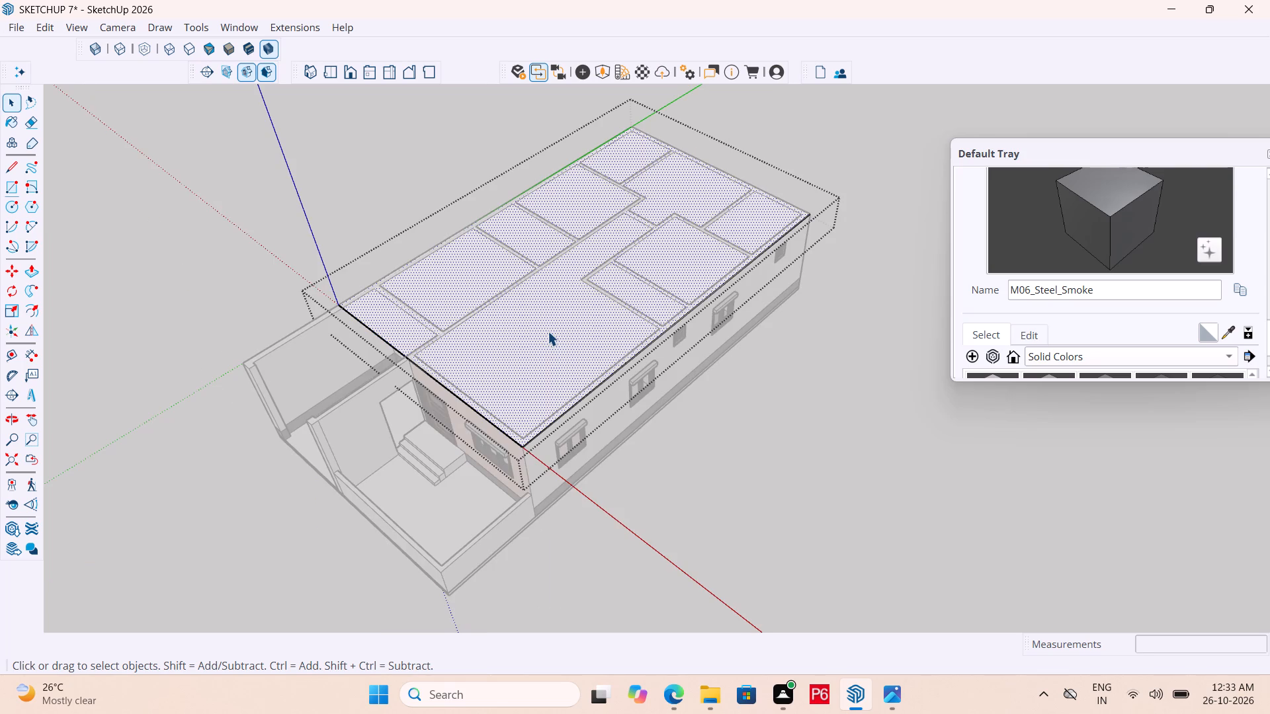
{"action": "key", "text": "p"}
{"action": "left_click", "coordinate": [548, 331]}
{"action": "type", "text": "6\""}
{"action": "key", "text": "Return"}
{"action": "key", "text": "space"}
{"action": "left_click", "coordinate": [741, 458]}
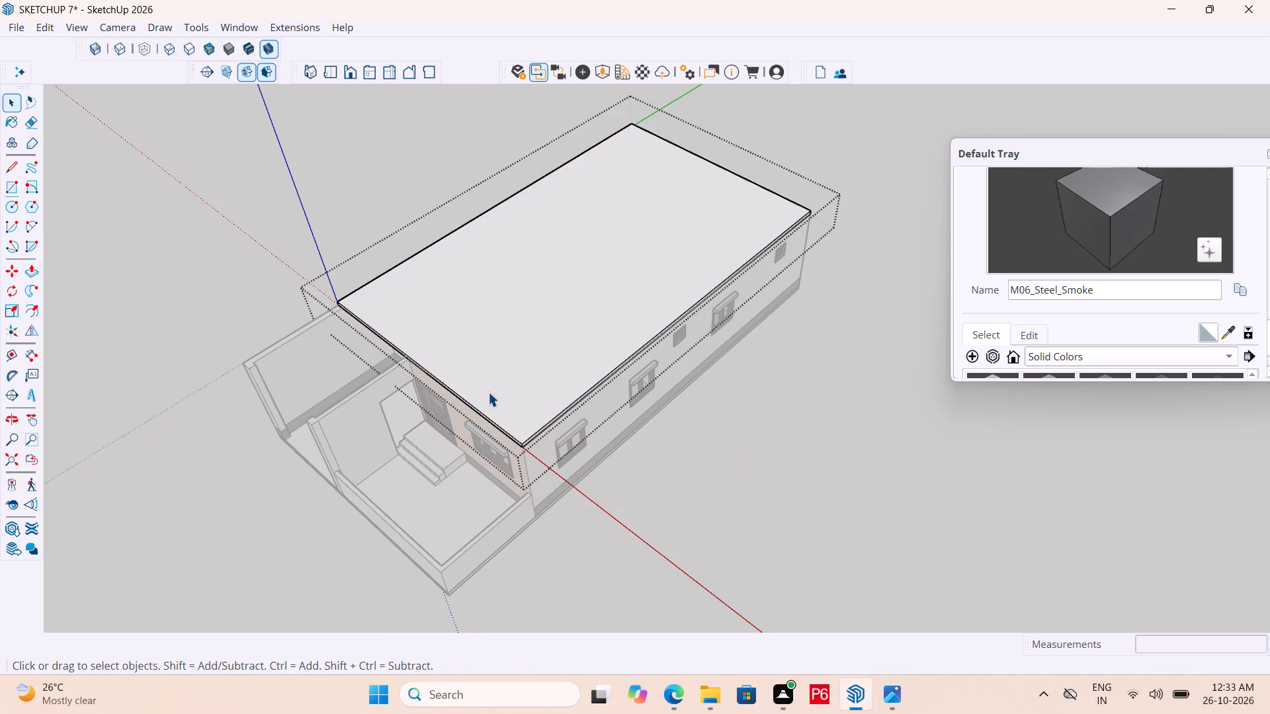
Extend the roof slab's front edge face 11' 9" forward over the porch and open bay with Push/Pull.
{"action": "middle_click_drag", "start_coordinate": [488, 391], "coordinate": [640, 366]}
{"action": "key", "text": "space"}
{"action": "left_click", "coordinate": [789, 417]}
{"action": "left_click", "coordinate": [545, 401]}
{"action": "scroll", "coordinate": [453, 436], "scroll_direction": "up", "scroll_amount": 3}
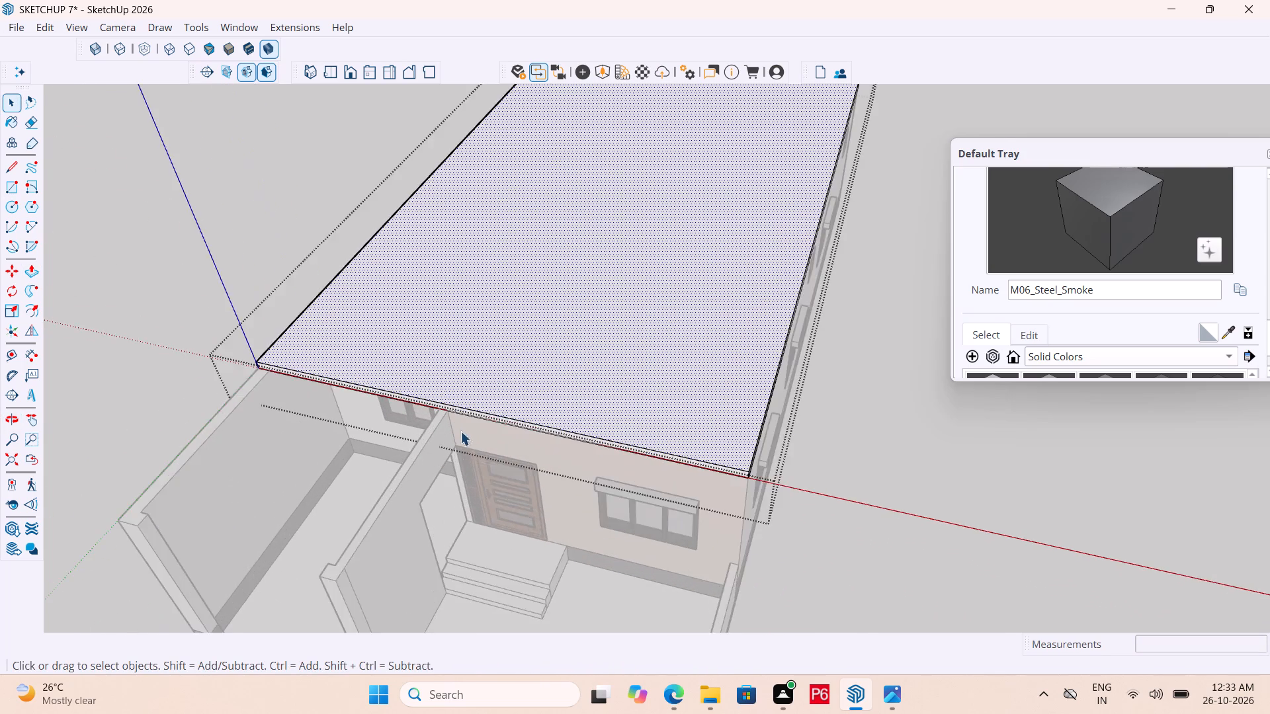
{"action": "scroll", "coordinate": [460, 431], "scroll_direction": "up", "scroll_amount": 8}
{"action": "left_click", "coordinate": [485, 416]}
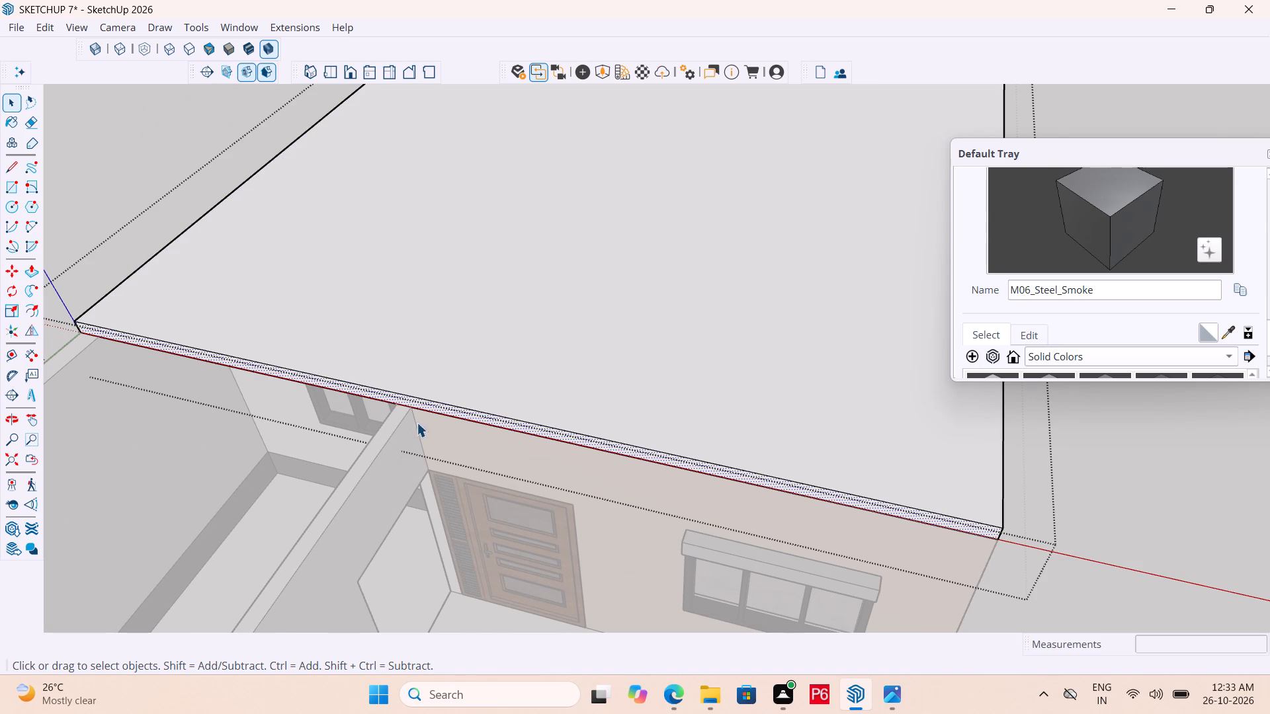
{"action": "scroll", "coordinate": [493, 433], "scroll_direction": "up", "scroll_amount": 6}
{"action": "left_click", "coordinate": [523, 415]}
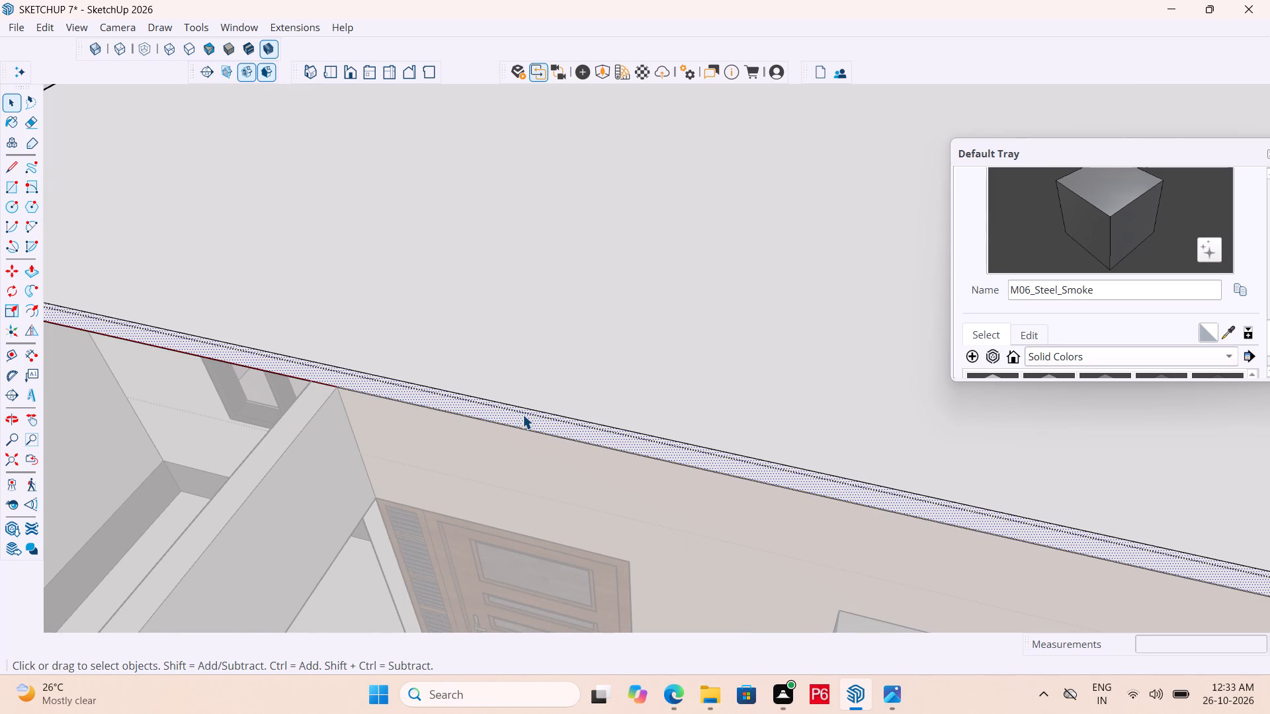
{"action": "key", "text": "p"}
{"action": "left_click", "coordinate": [523, 415]}
{"action": "scroll", "coordinate": [413, 368], "scroll_direction": "down", "scroll_amount": 13}
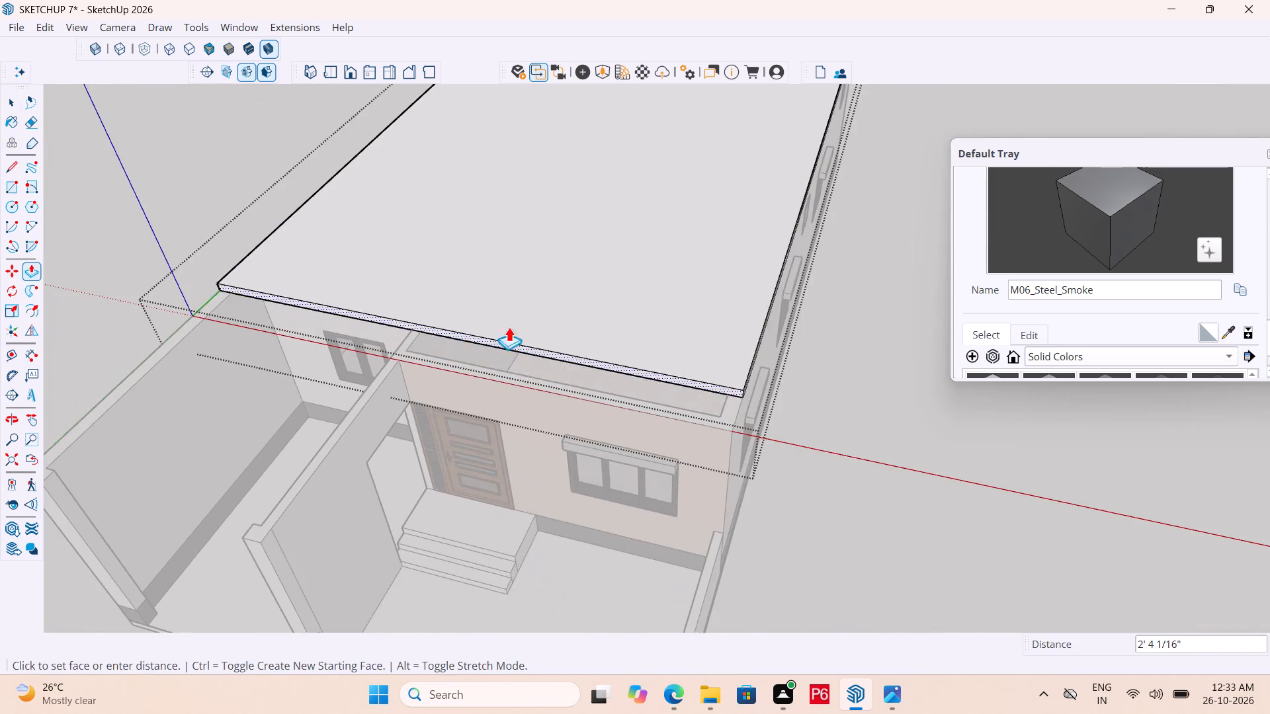
{"action": "scroll", "coordinate": [542, 327], "scroll_direction": "down", "scroll_amount": 7}
{"action": "scroll", "coordinate": [426, 450], "scroll_direction": "up", "scroll_amount": 6}
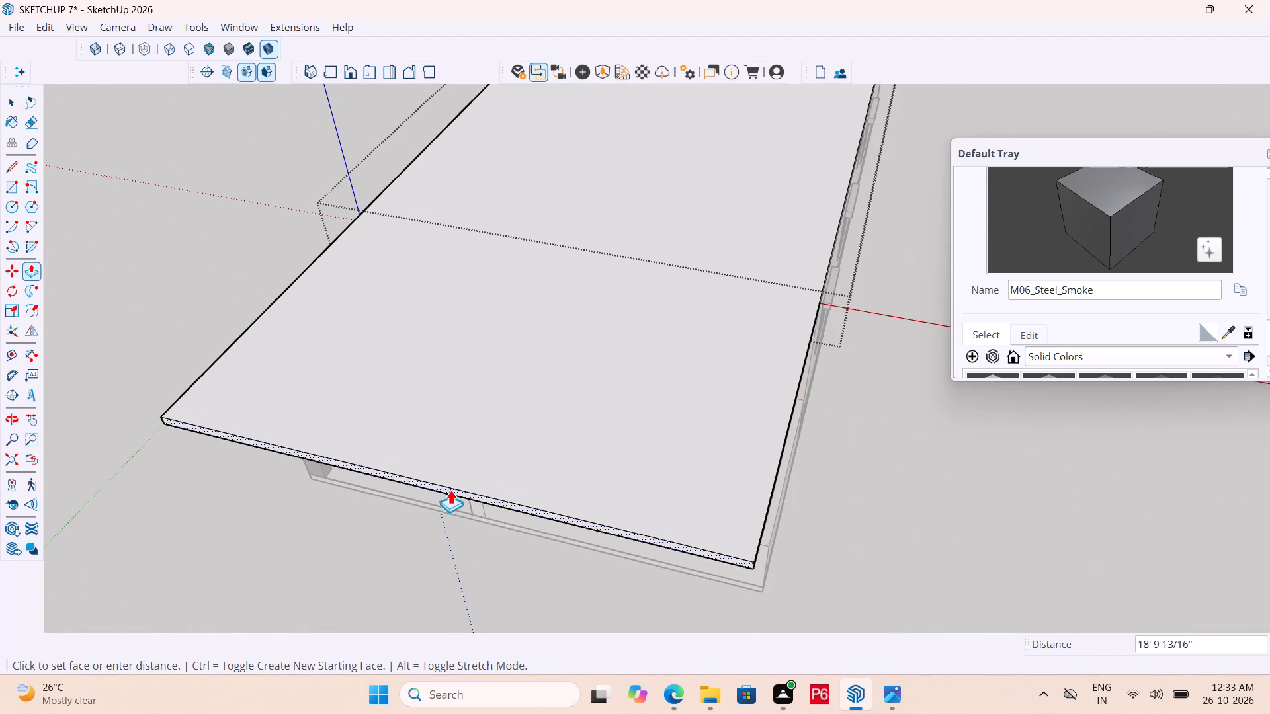
{"action": "left_click", "coordinate": [463, 446]}
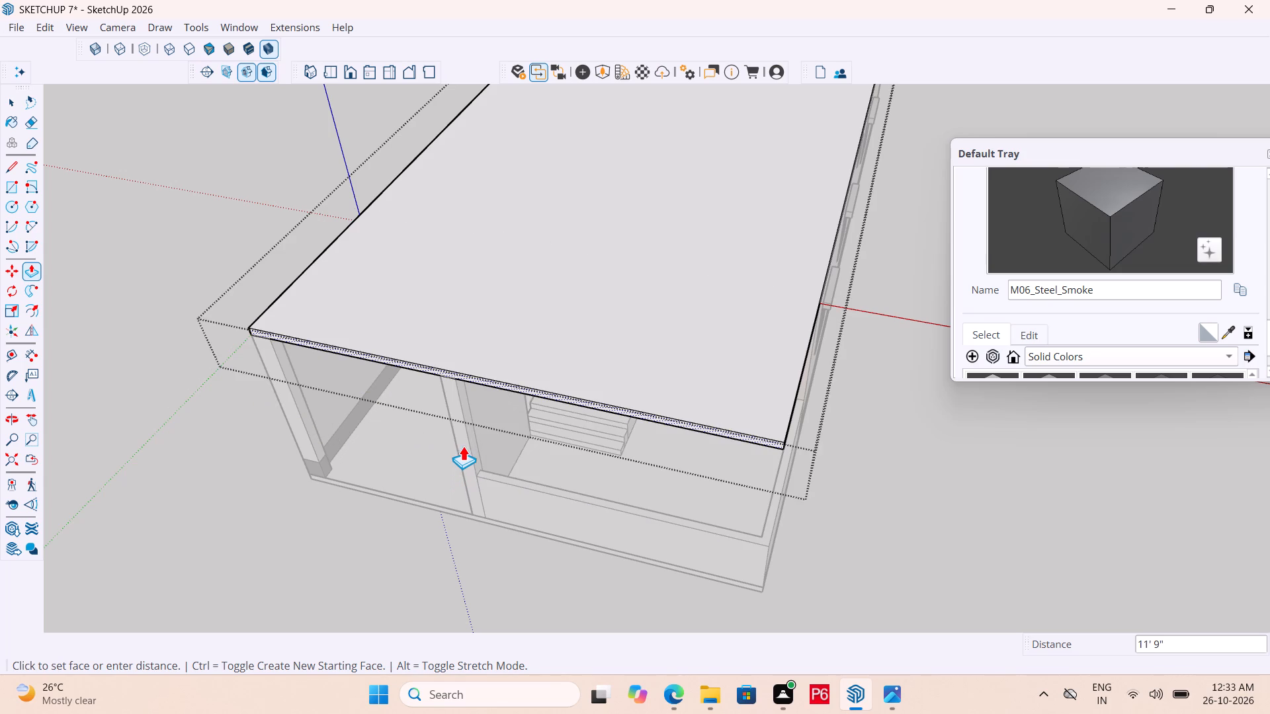
Save the model with the extended roof slab.
{"action": "middle_click_drag", "start_coordinate": [628, 407], "coordinate": [469, 311]}
{"action": "key", "text": "ctrl+s"}
{"action": "key", "text": "ctrl+s"}
{"action": "key", "text": "ctrl+s"}
{"action": "key", "text": "ctrl+s"}
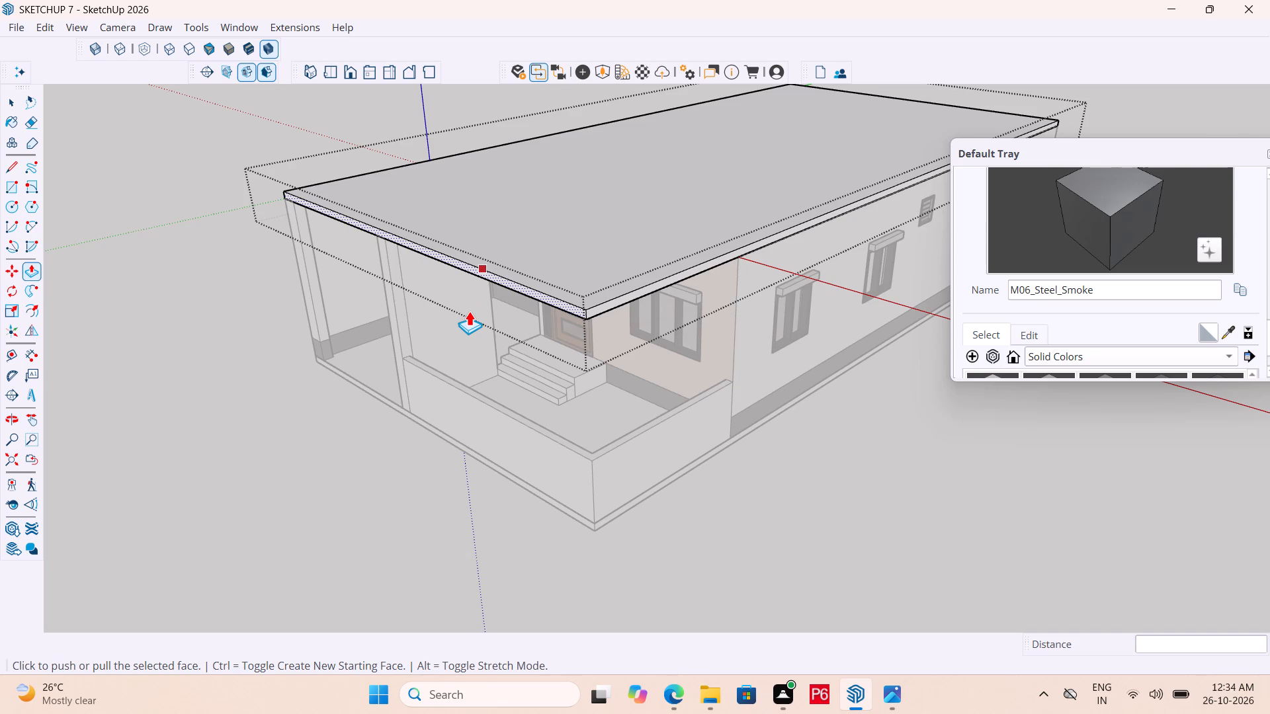
{"action": "scroll", "coordinate": [677, 207], "scroll_direction": "down", "scroll_amount": 6}
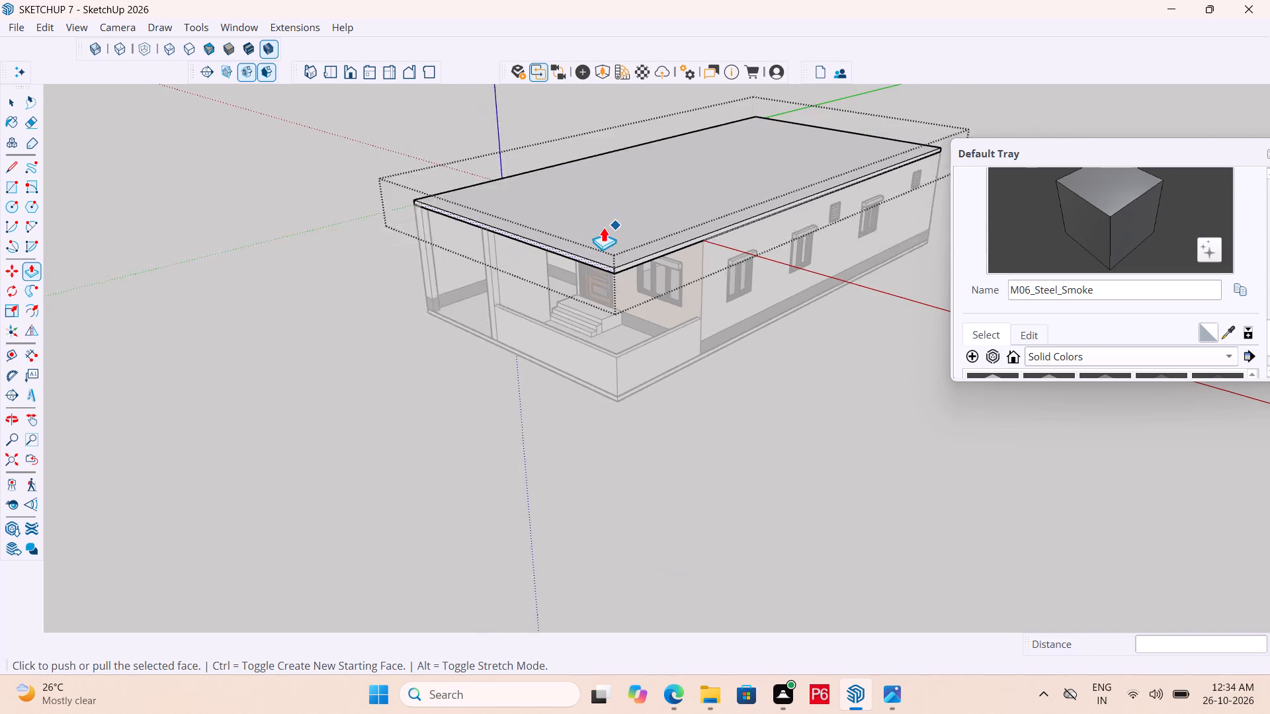
Close the roof group for editing and save the model.
{"action": "middle_click_drag", "start_coordinate": [624, 242], "coordinate": [566, 243]}
{"action": "key", "text": "space"}
{"action": "left_click", "coordinate": [859, 371]}
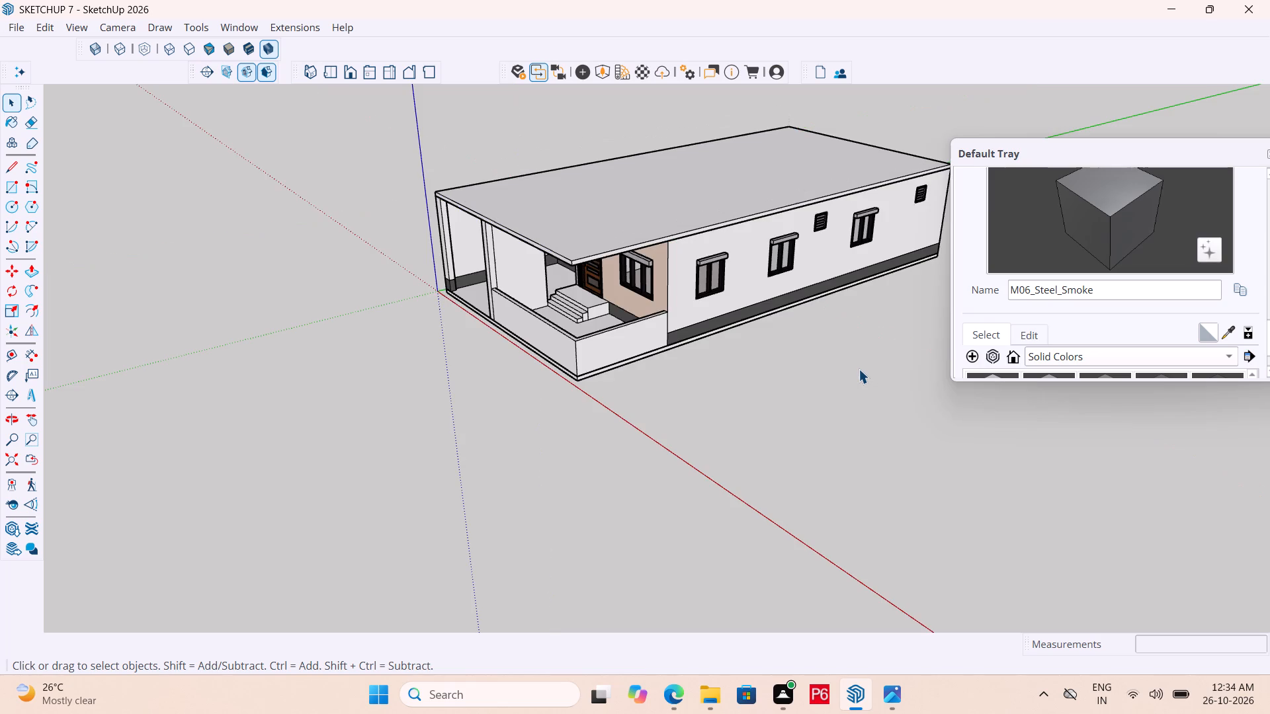
{"action": "key", "text": "ctrl+s"}
{"action": "key", "text": "ctrl+s"}
{"action": "key", "text": "ctrl+s"}
{"action": "key", "text": "ctrl+s"}
{"action": "key", "text": "ctrl+s"}
Examine the roofed house from the front, both sides and above.
{"action": "scroll", "coordinate": [769, 424], "scroll_direction": "down", "scroll_amount": 4}
{"action": "scroll", "coordinate": [666, 328], "scroll_direction": "up", "scroll_amount": 11}
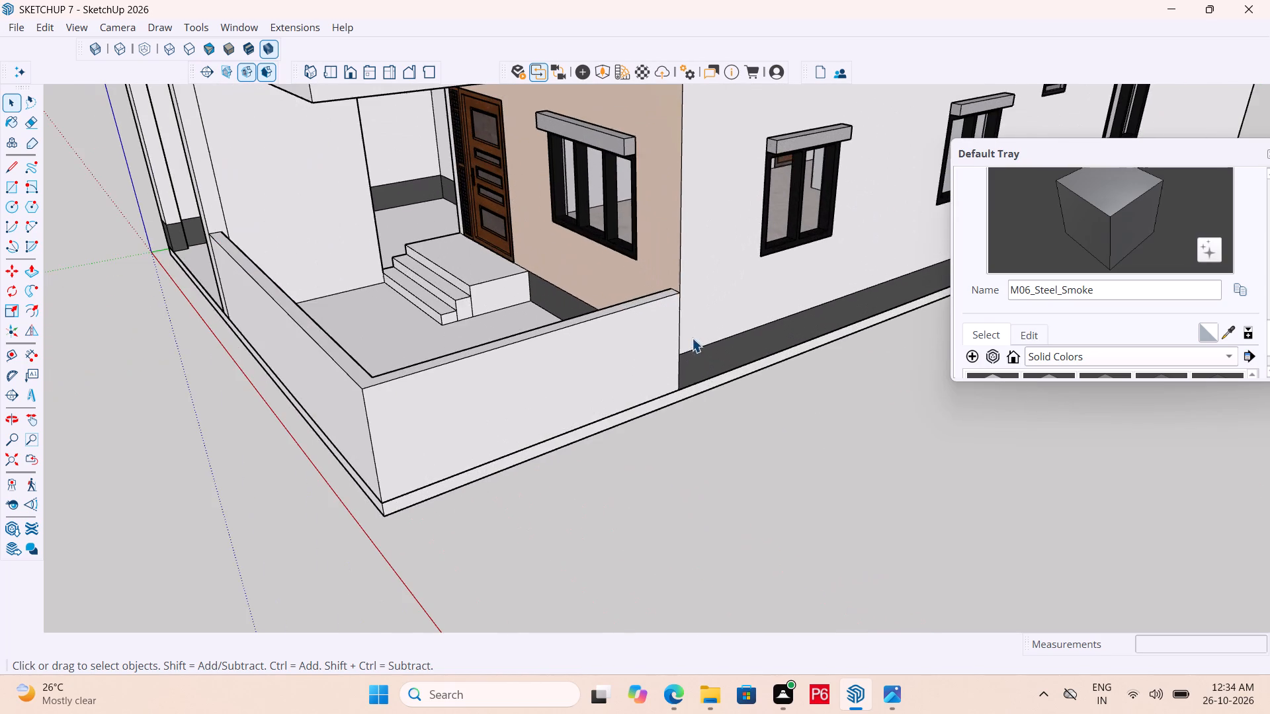
{"action": "scroll", "coordinate": [695, 364], "scroll_direction": "down", "scroll_amount": 6}
{"action": "middle_click_drag", "start_coordinate": [634, 368], "coordinate": [736, 305]}
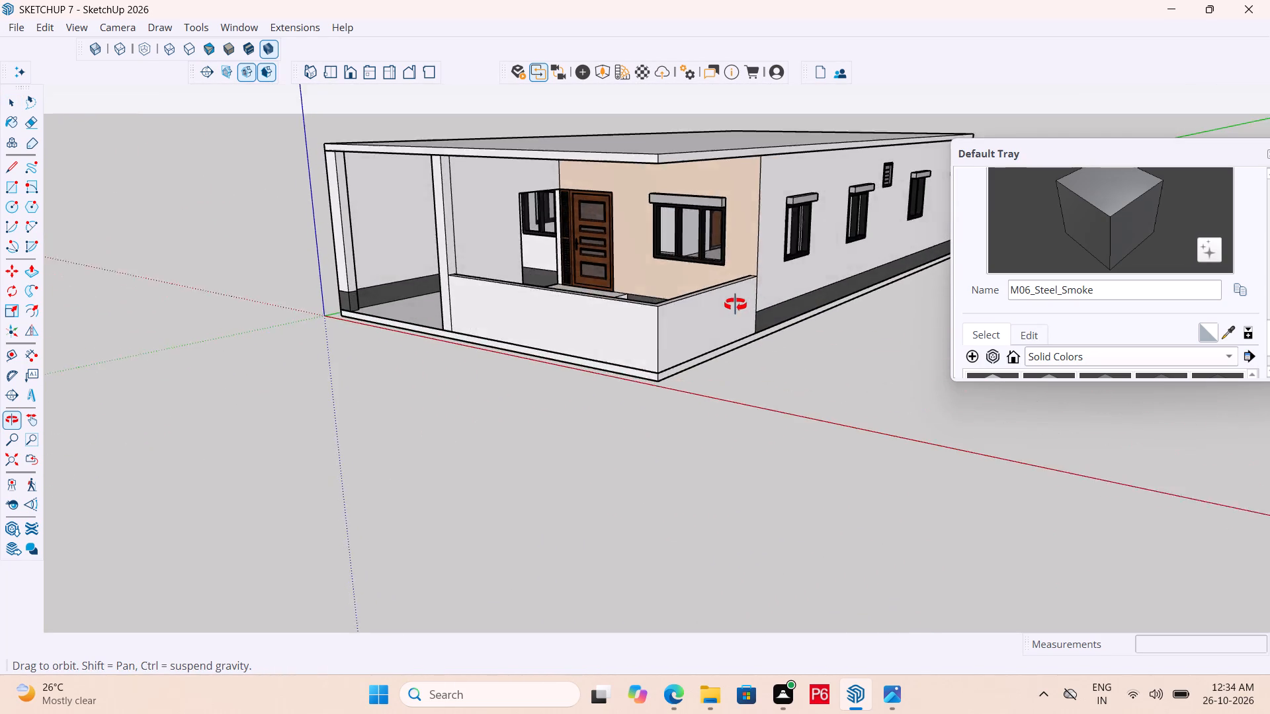
{"action": "middle_click_drag", "start_coordinate": [736, 305], "coordinate": [720, 319]}
{"action": "scroll", "coordinate": [584, 362], "scroll_direction": "down", "scroll_amount": 5}
{"action": "middle_click_drag", "start_coordinate": [596, 370], "coordinate": [681, 367]}
{"action": "key", "text": "space"}
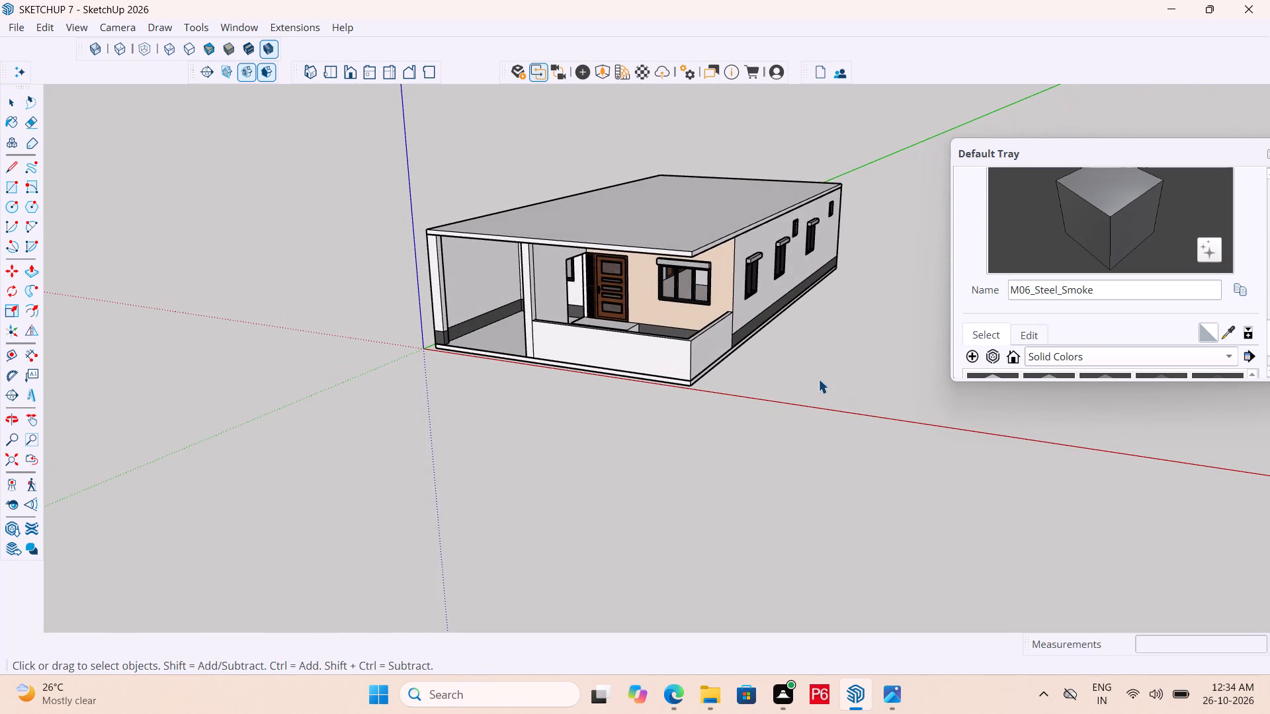
{"action": "left_click", "coordinate": [818, 379]}
{"action": "scroll", "coordinate": [538, 225], "scroll_direction": "down", "scroll_amount": 1}
{"action": "middle_click_drag", "start_coordinate": [538, 225], "coordinate": [473, 389]}
{"action": "middle_click_drag", "start_coordinate": [519, 226], "coordinate": [534, 192]}
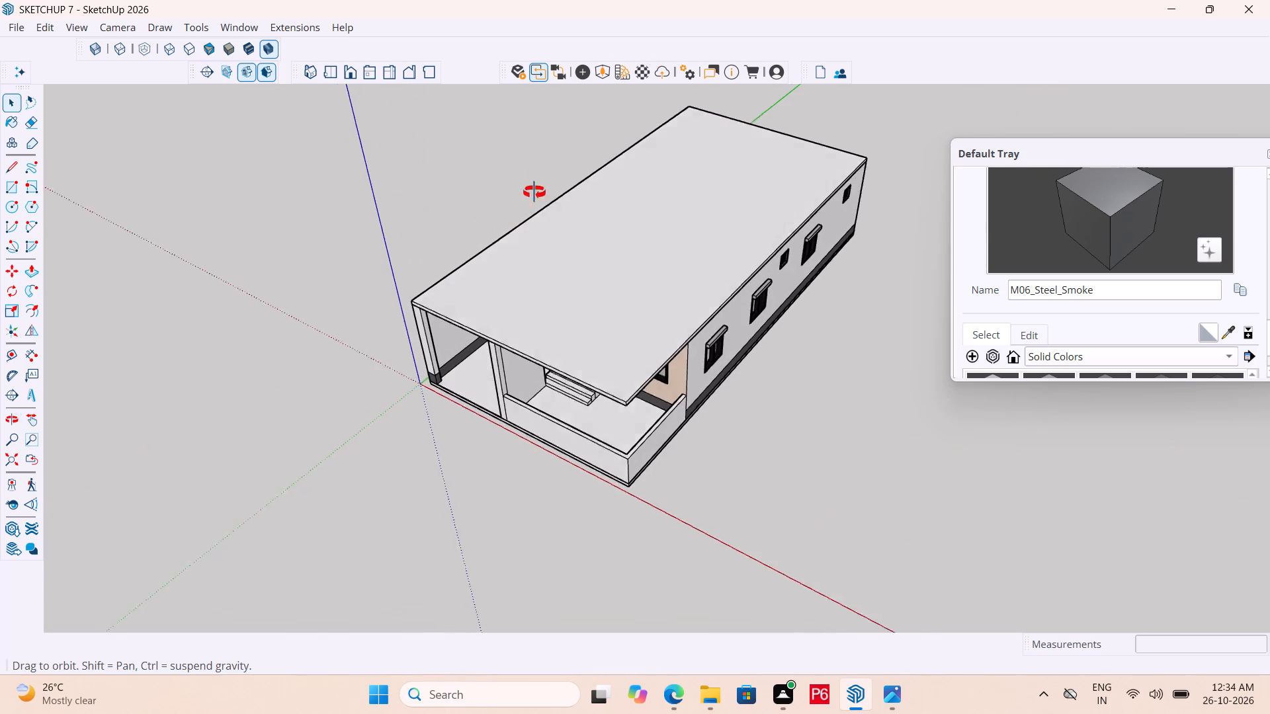
{"action": "middle_click_drag", "start_coordinate": [534, 192], "coordinate": [636, 114]}
{"action": "middle_click_drag", "start_coordinate": [584, 309], "coordinate": [841, 255]}
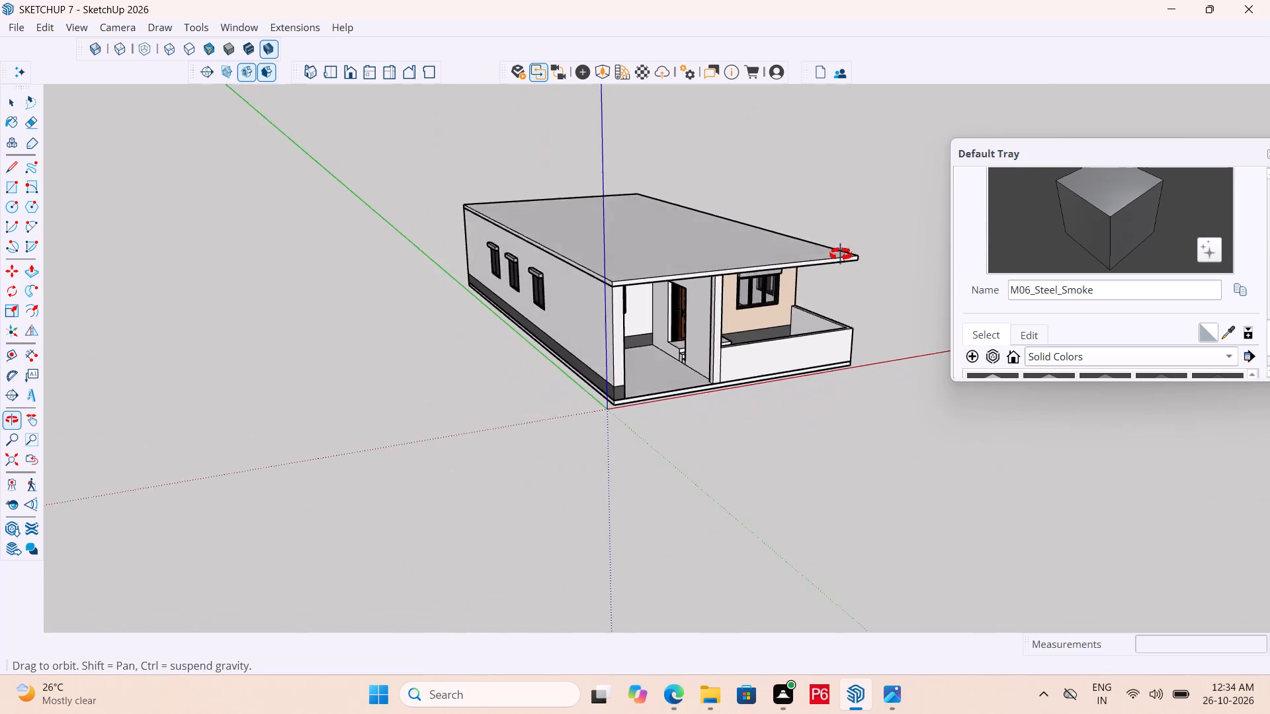
{"action": "middle_click_drag", "start_coordinate": [841, 255], "coordinate": [669, 299]}
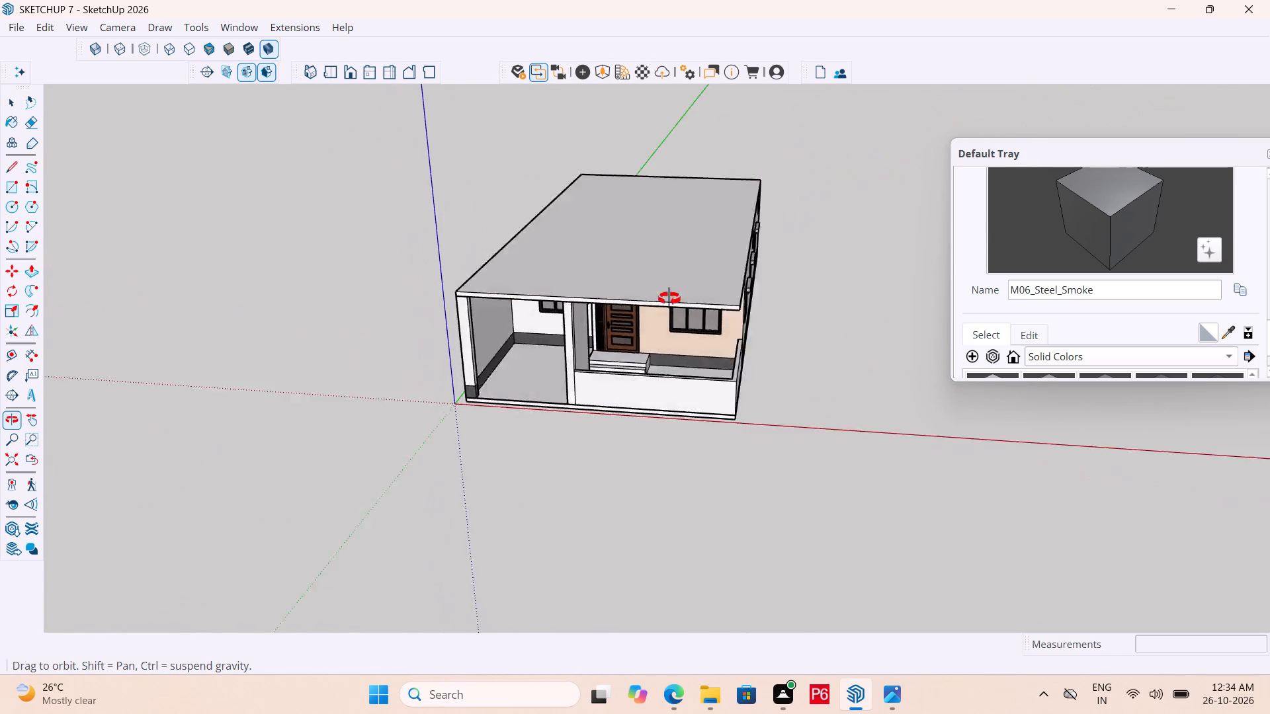
{"action": "middle_click_drag", "start_coordinate": [669, 299], "coordinate": [418, 296]}
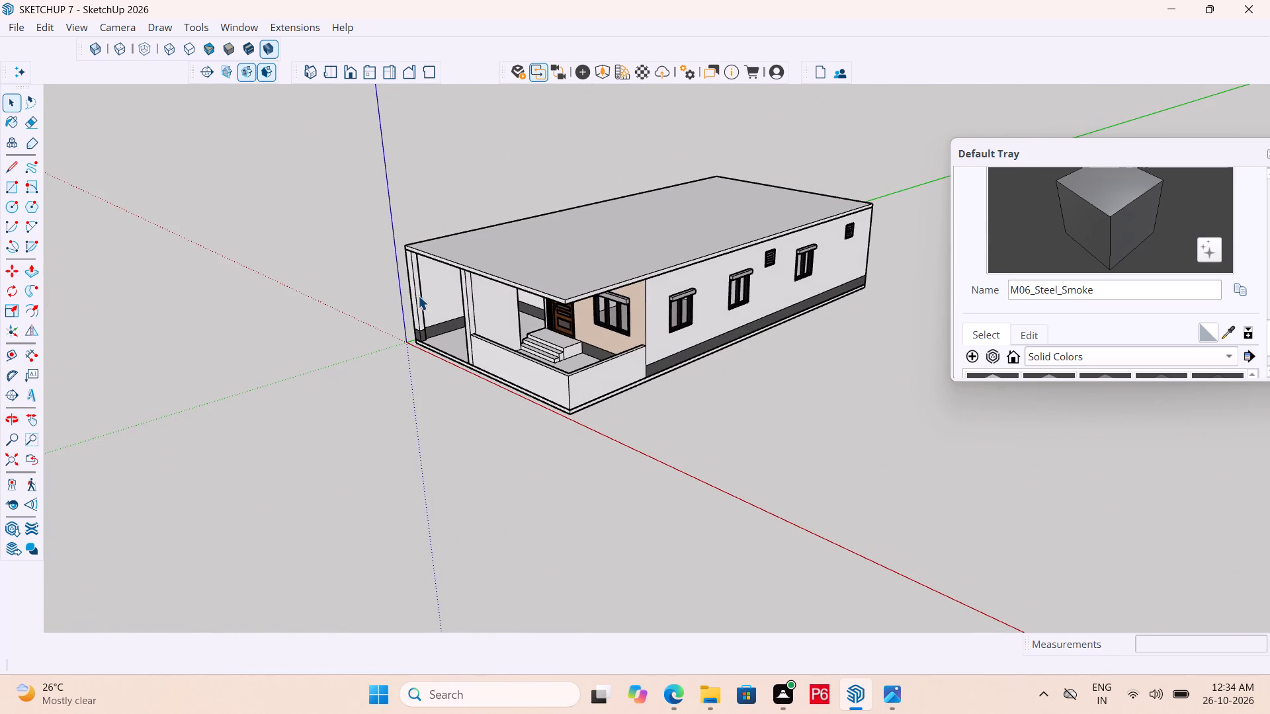
{"action": "middle_click_drag", "start_coordinate": [418, 296], "coordinate": [682, 307]}
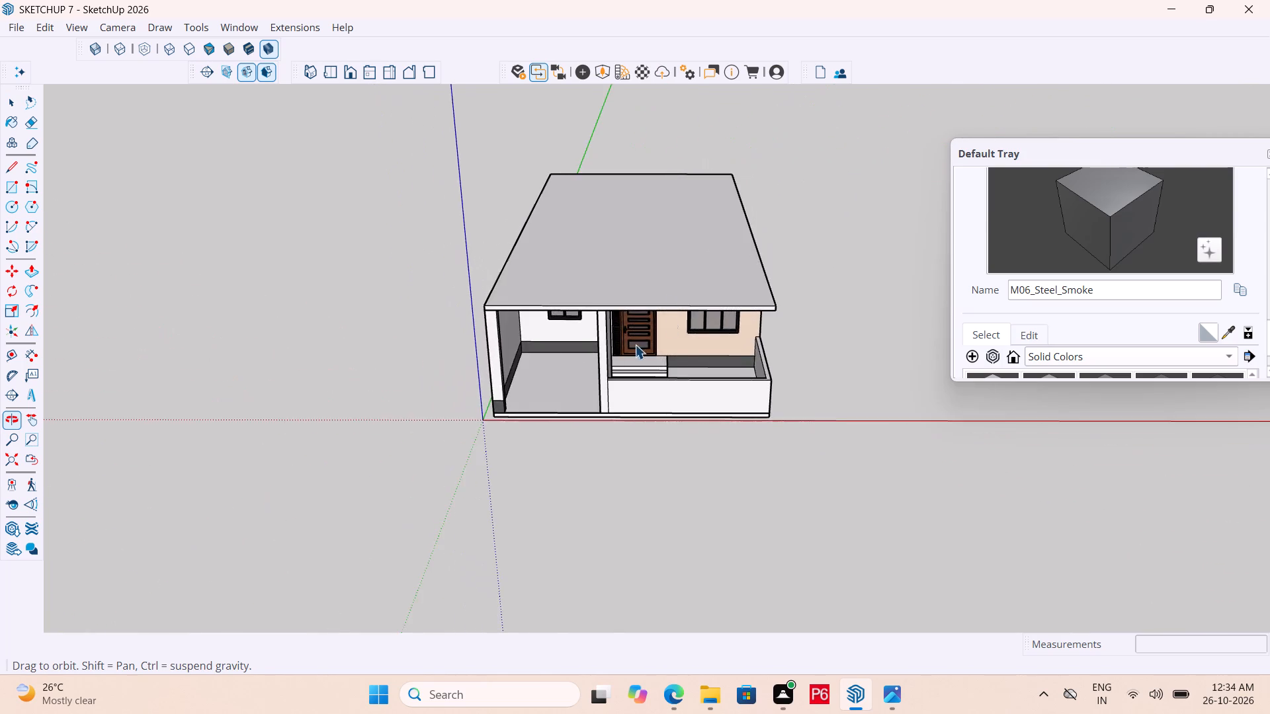
Inside the roof group, draw a 6" vertical line across the slab's front face at the middle pillar's open-bay edge.
{"action": "scroll", "coordinate": [564, 383], "scroll_direction": "up", "scroll_amount": 7}
{"action": "middle_click_drag", "start_coordinate": [521, 385], "coordinate": [547, 363]}
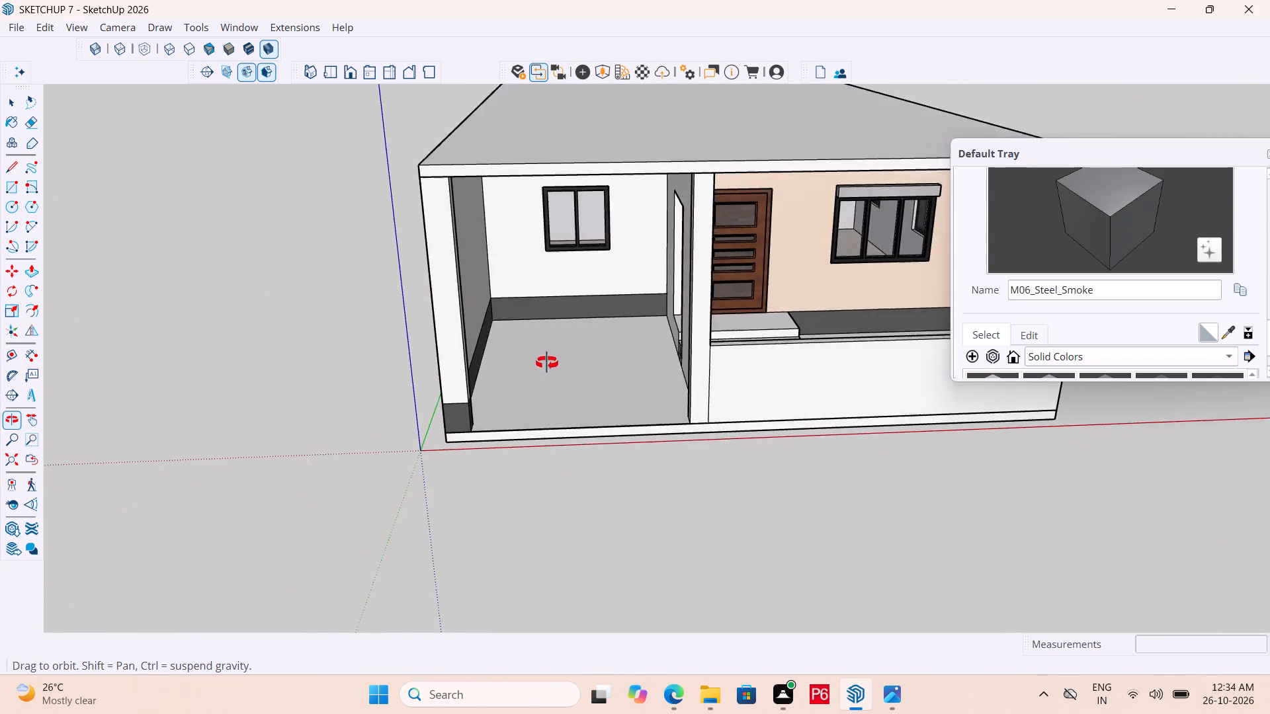
{"action": "middle_click_drag", "start_coordinate": [547, 363], "coordinate": [534, 417]}
{"action": "scroll", "coordinate": [536, 376], "scroll_direction": "up", "scroll_amount": 1}
{"action": "scroll", "coordinate": [509, 211], "scroll_direction": "up", "scroll_amount": 4}
{"action": "left_click", "coordinate": [519, 284]}
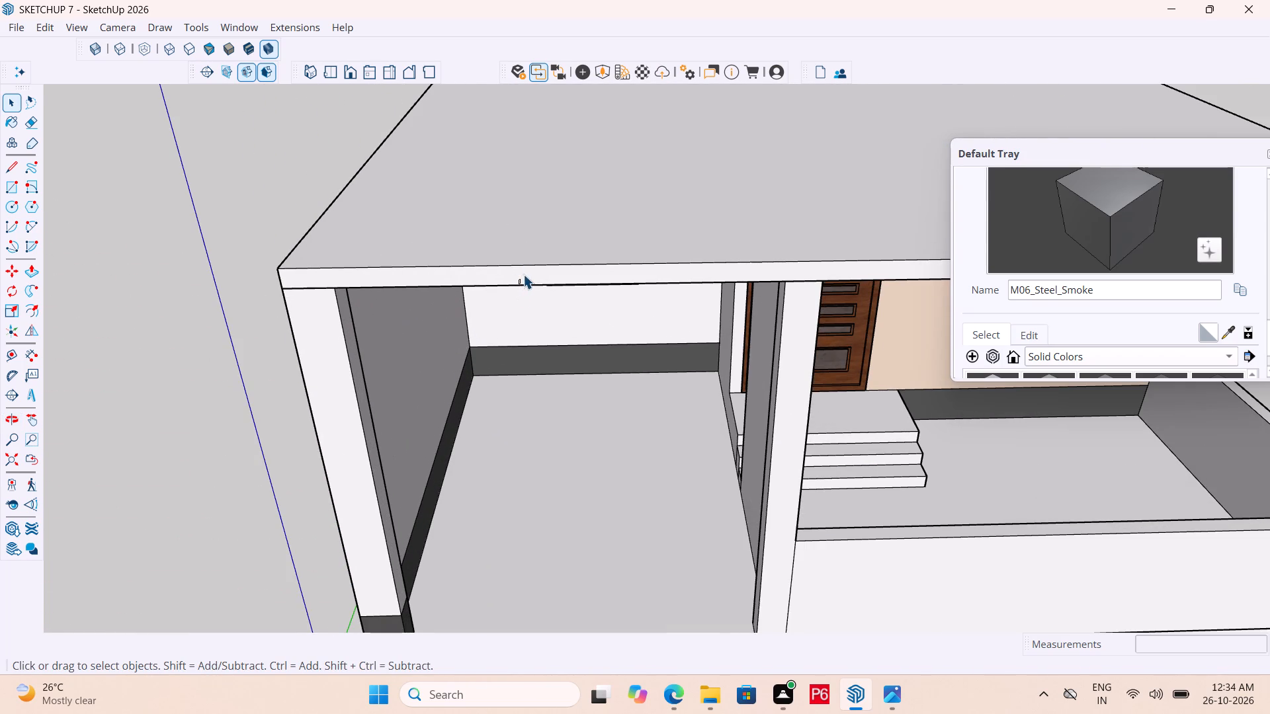
{"action": "double_click", "coordinate": [523, 274]}
{"action": "left_click", "coordinate": [539, 274]}
{"action": "scroll", "coordinate": [405, 306], "scroll_direction": "down", "scroll_amount": 4}
{"action": "scroll", "coordinate": [653, 305], "scroll_direction": "up", "scroll_amount": 4}
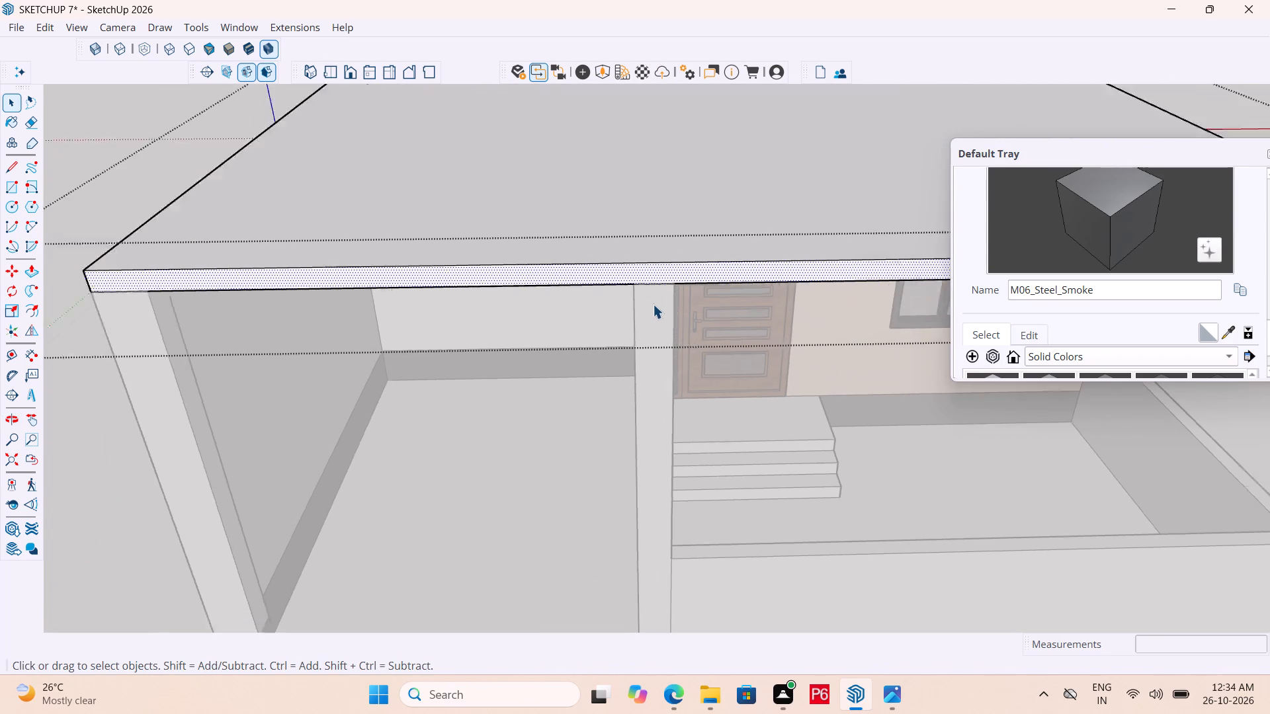
{"action": "scroll", "coordinate": [653, 304], "scroll_direction": "up", "scroll_amount": 2}
{"action": "key", "text": "l"}
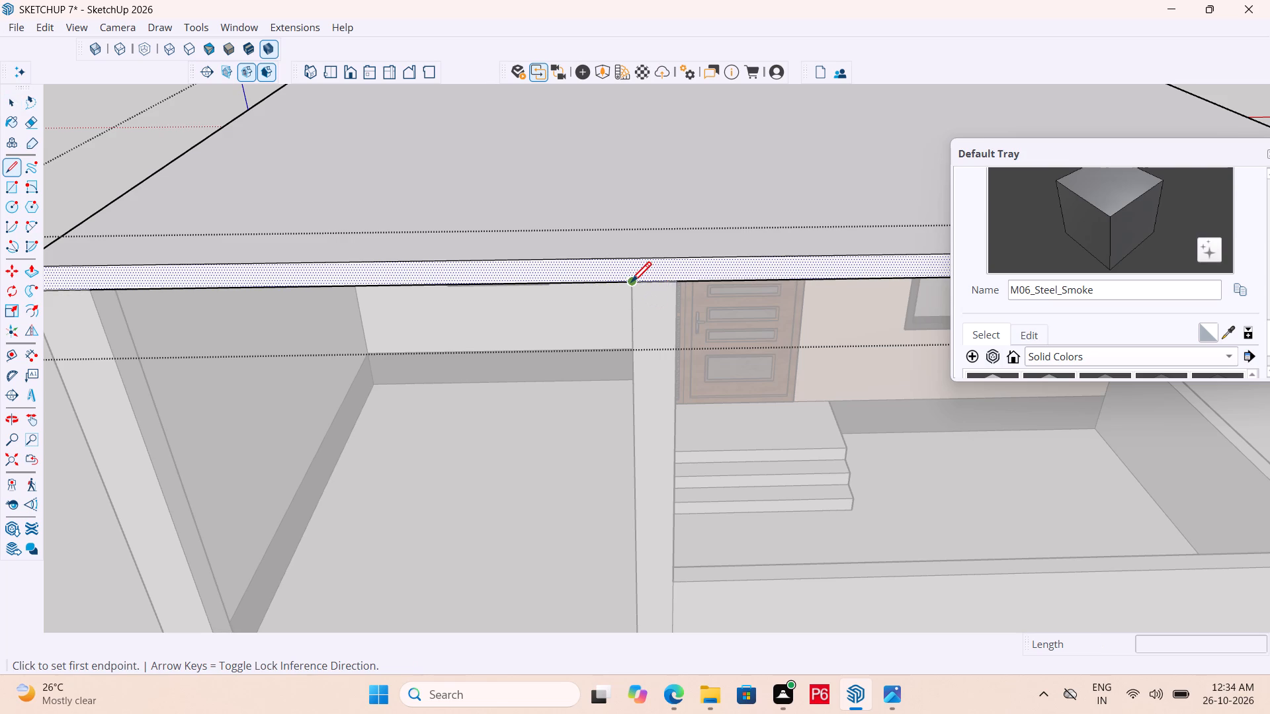
{"action": "left_click_drag", "start_coordinate": [631, 284], "coordinate": [630, 276]}
{"action": "left_click", "coordinate": [629, 255]}
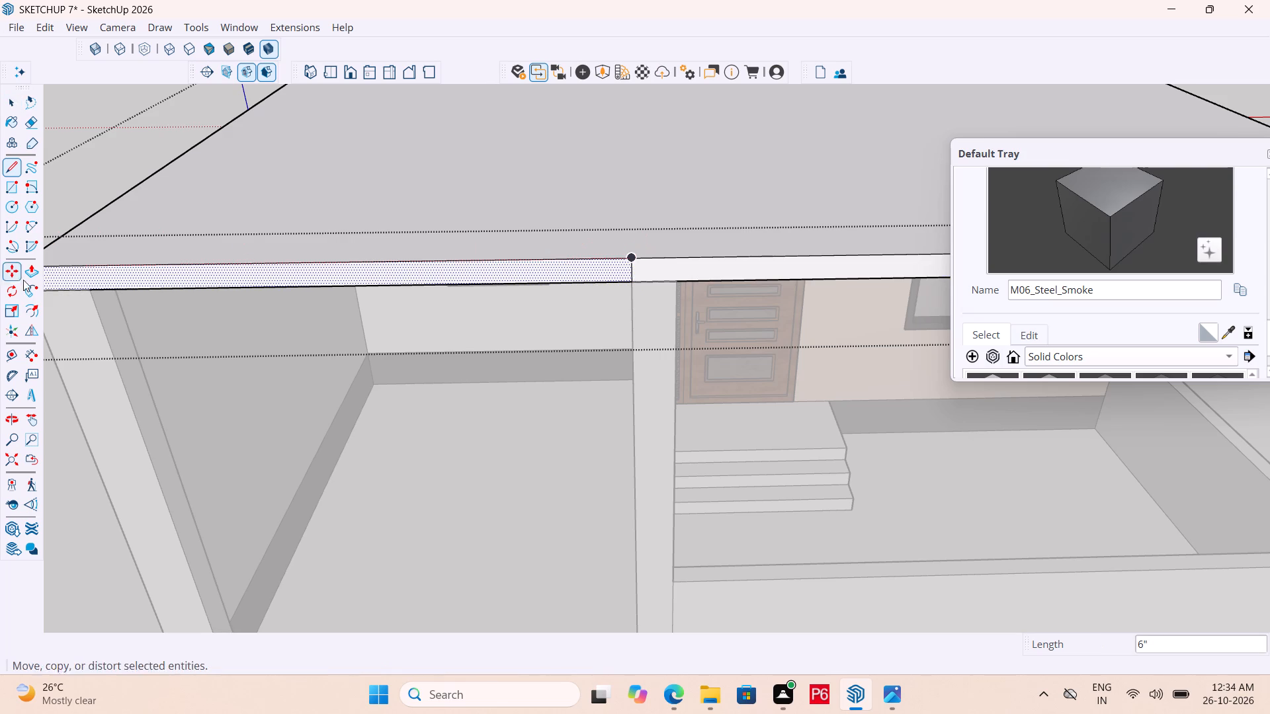
Place a vertical guide on the slab's front face, 6" in from its outer end over the open bay.
{"action": "scroll", "coordinate": [825, 241], "scroll_direction": "down", "scroll_amount": 5}
{"action": "scroll", "coordinate": [351, 275], "scroll_direction": "up", "scroll_amount": 5}
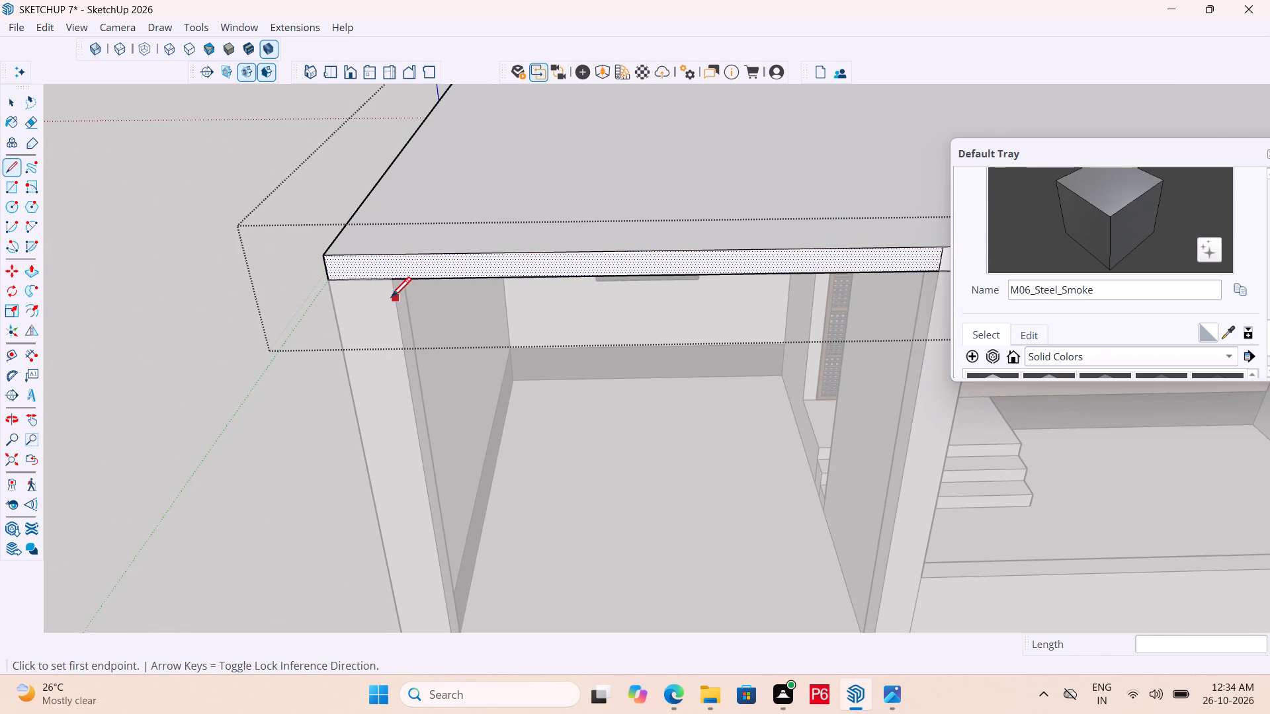
{"action": "middle_click_drag", "start_coordinate": [411, 288], "coordinate": [437, 258]}
{"action": "key", "text": "t"}
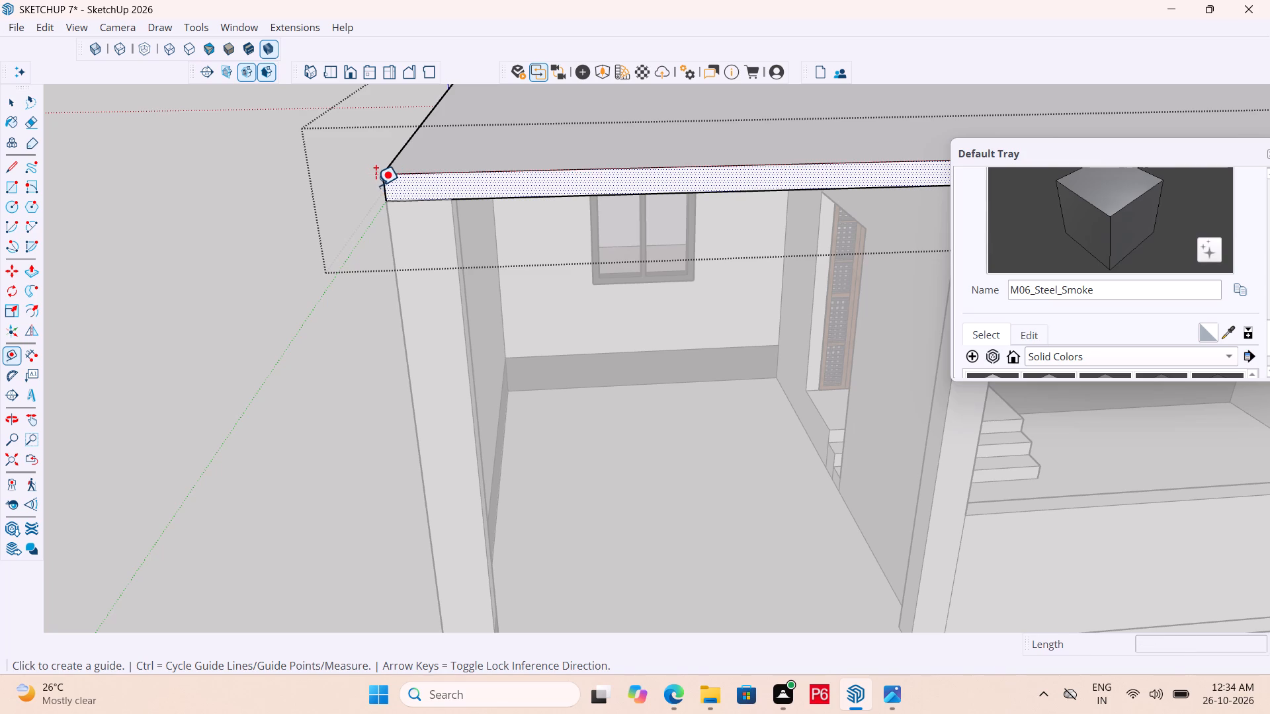
{"action": "left_click", "coordinate": [379, 186]}
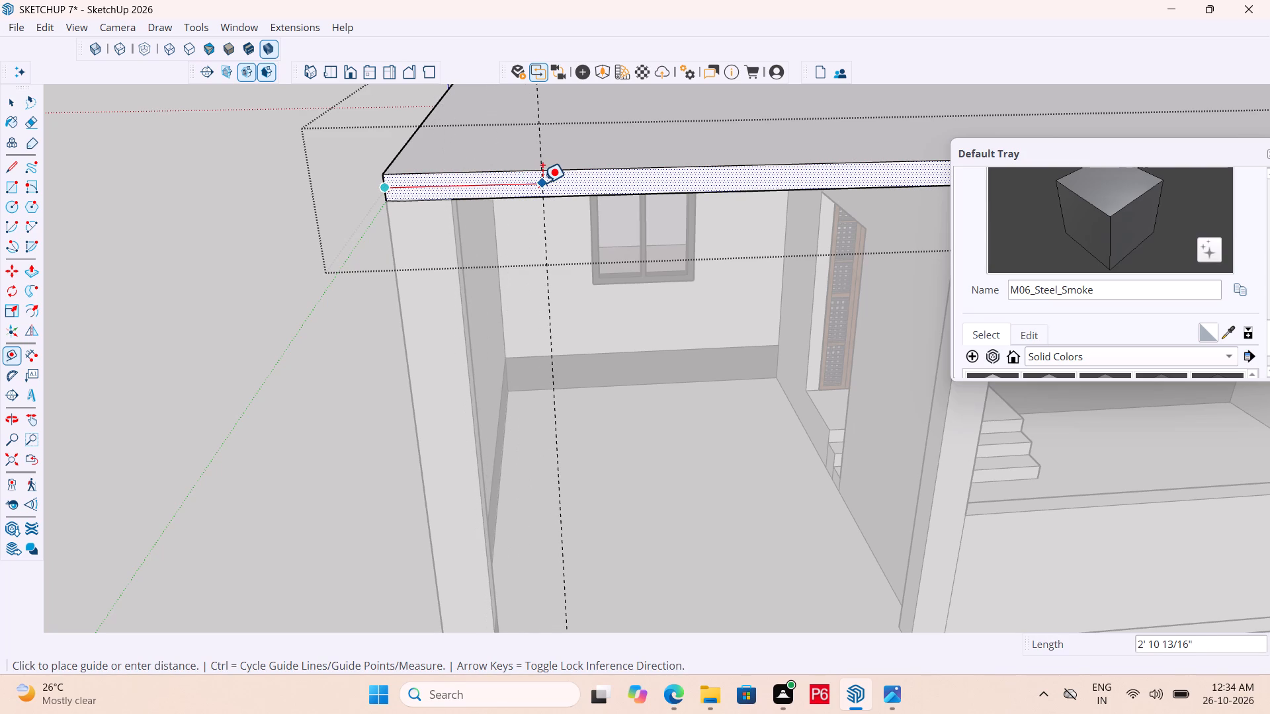
{"action": "type", "text": "6\""}
{"action": "key", "text": "Return"}
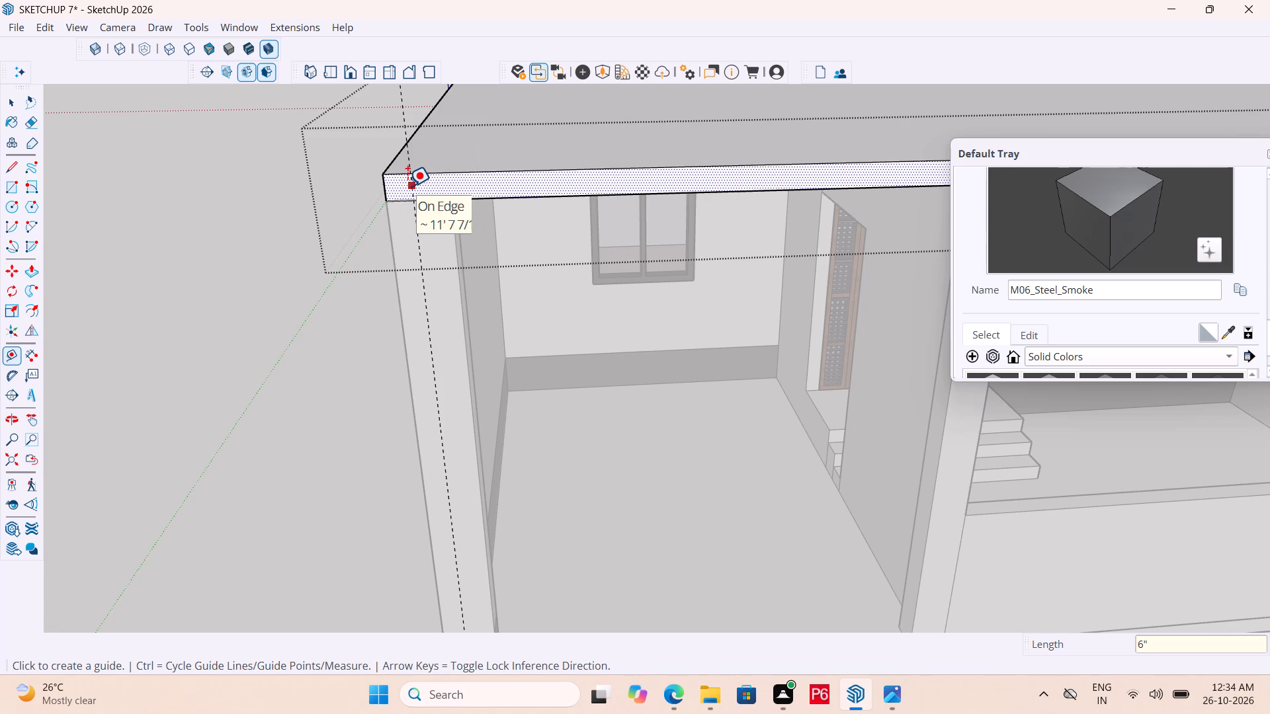
Draw a vertical line across the slab's front face along the guide, and close the roof group.
{"action": "scroll", "coordinate": [409, 177], "scroll_direction": "up", "scroll_amount": 4}
{"action": "key", "text": "l"}
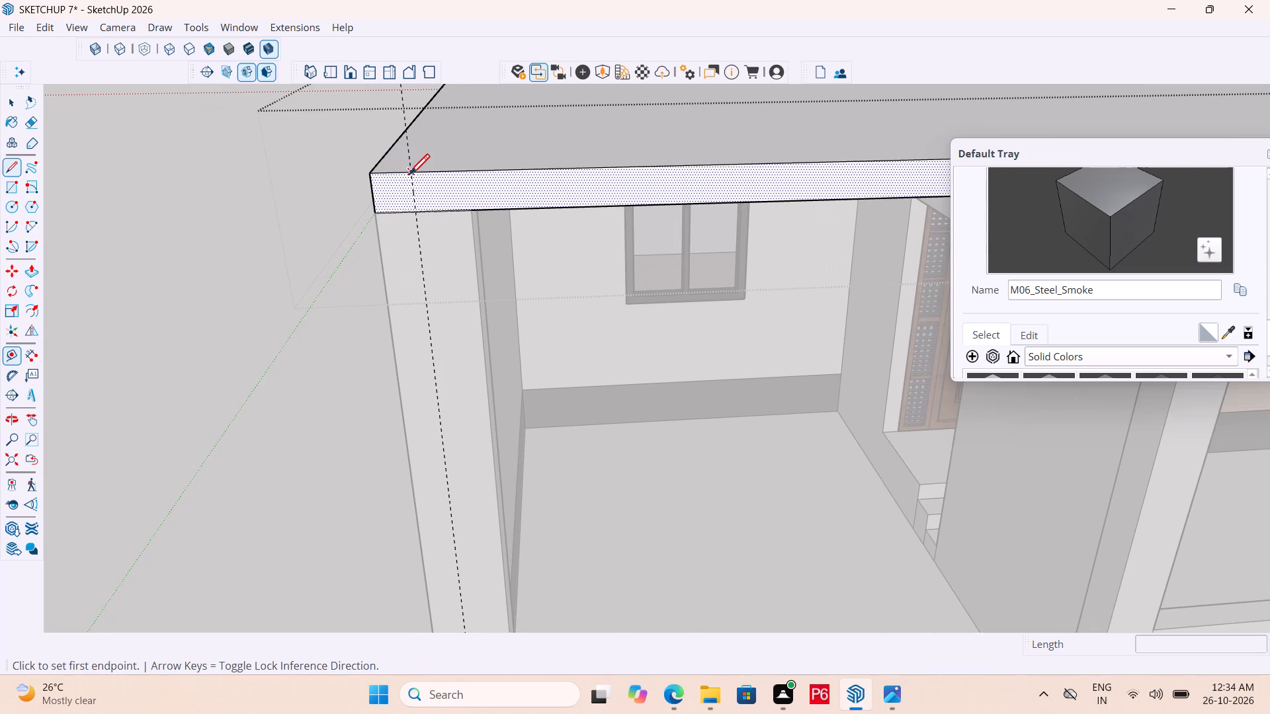
{"action": "left_click", "coordinate": [410, 177]}
{"action": "left_click", "coordinate": [417, 216]}
{"action": "key", "text": "space"}
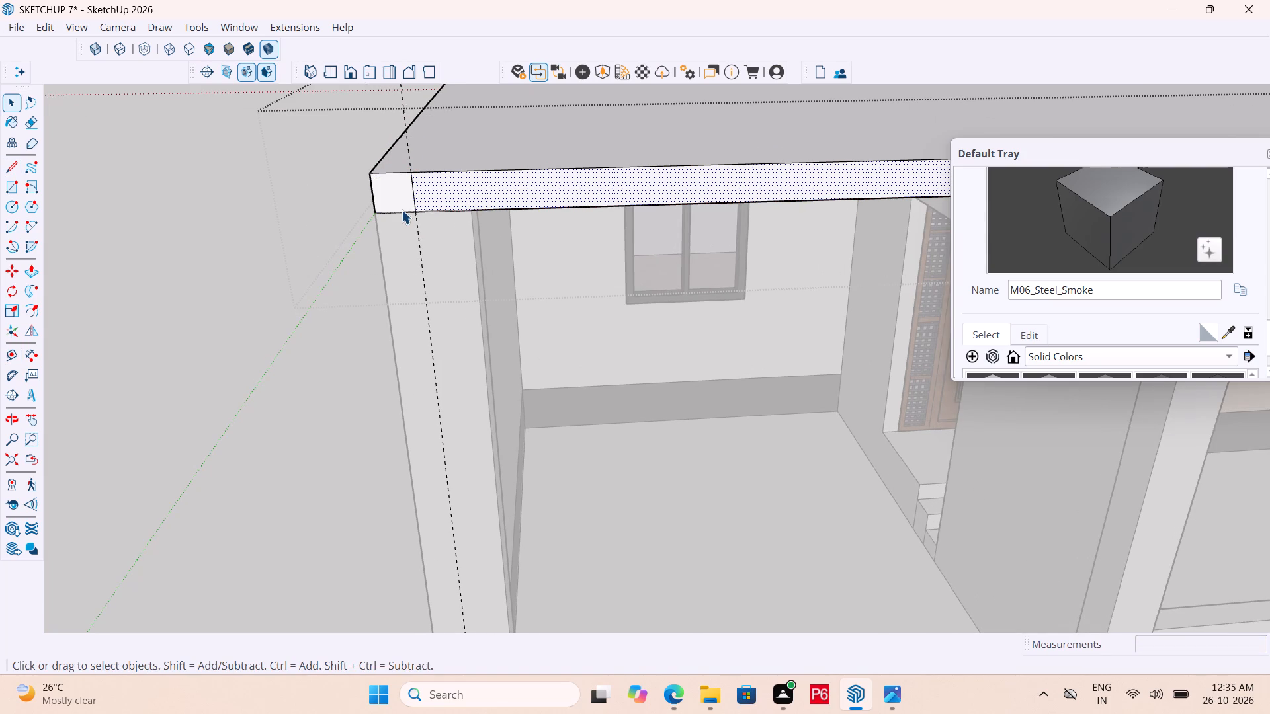
{"action": "key", "text": "Escape"}
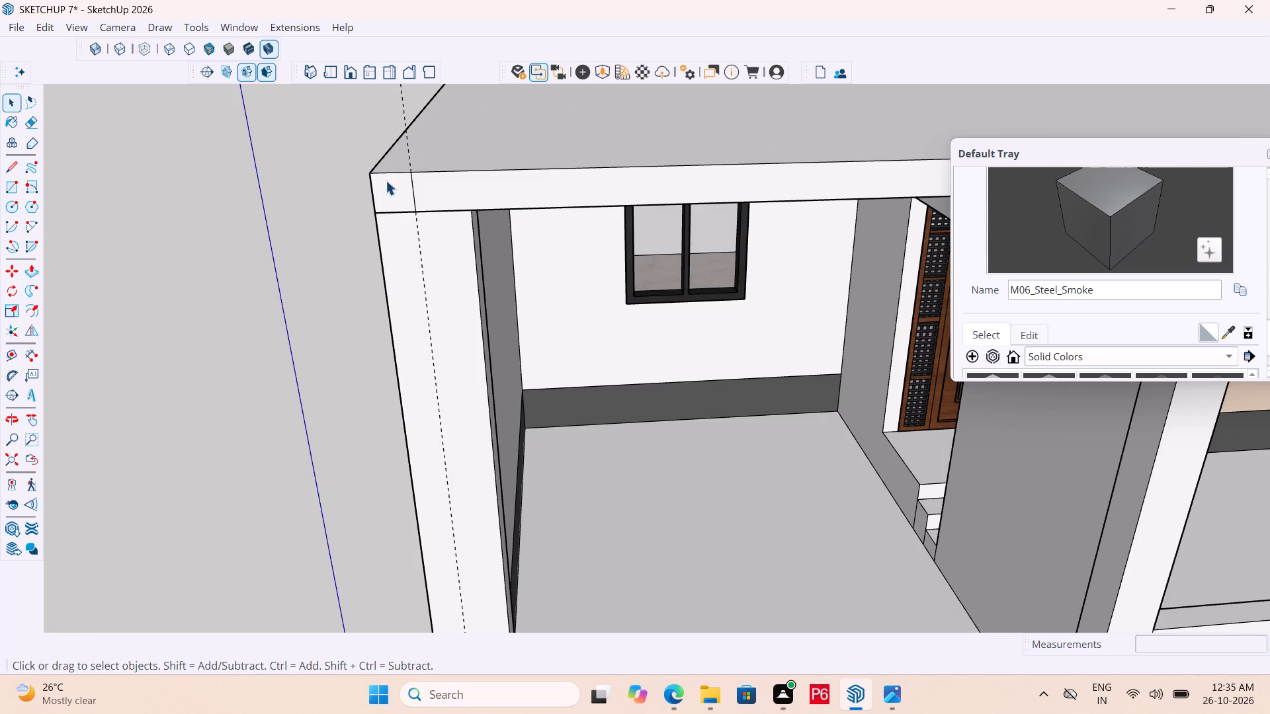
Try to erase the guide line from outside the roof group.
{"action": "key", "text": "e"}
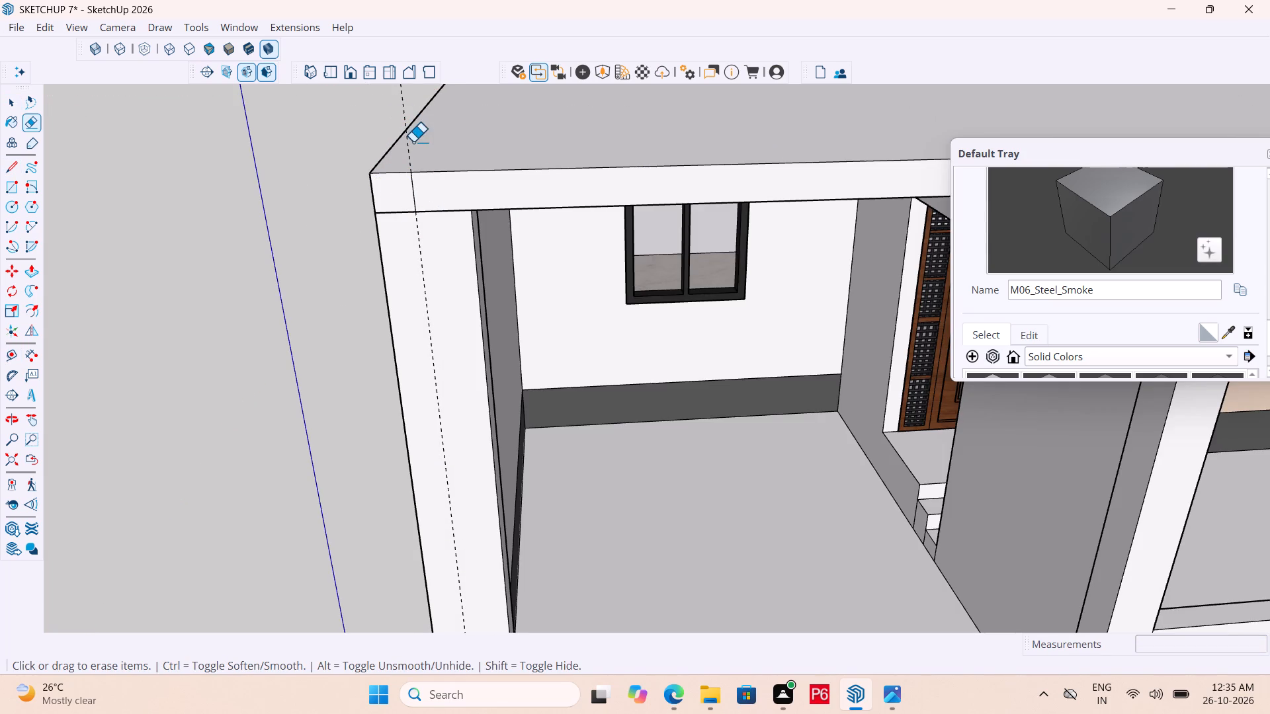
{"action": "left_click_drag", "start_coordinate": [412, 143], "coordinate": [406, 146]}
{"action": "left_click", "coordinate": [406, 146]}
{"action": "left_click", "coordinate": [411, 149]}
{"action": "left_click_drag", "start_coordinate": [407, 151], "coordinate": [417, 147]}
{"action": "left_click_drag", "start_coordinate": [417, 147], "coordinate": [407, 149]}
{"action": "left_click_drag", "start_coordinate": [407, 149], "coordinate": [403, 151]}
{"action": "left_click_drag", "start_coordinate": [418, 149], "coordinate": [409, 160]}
Save the model with the divided slab front face.
{"action": "key", "text": "ctrl+s"}
{"action": "key", "text": "ctrl+s"}
{"action": "key", "text": "ctrl+s"}
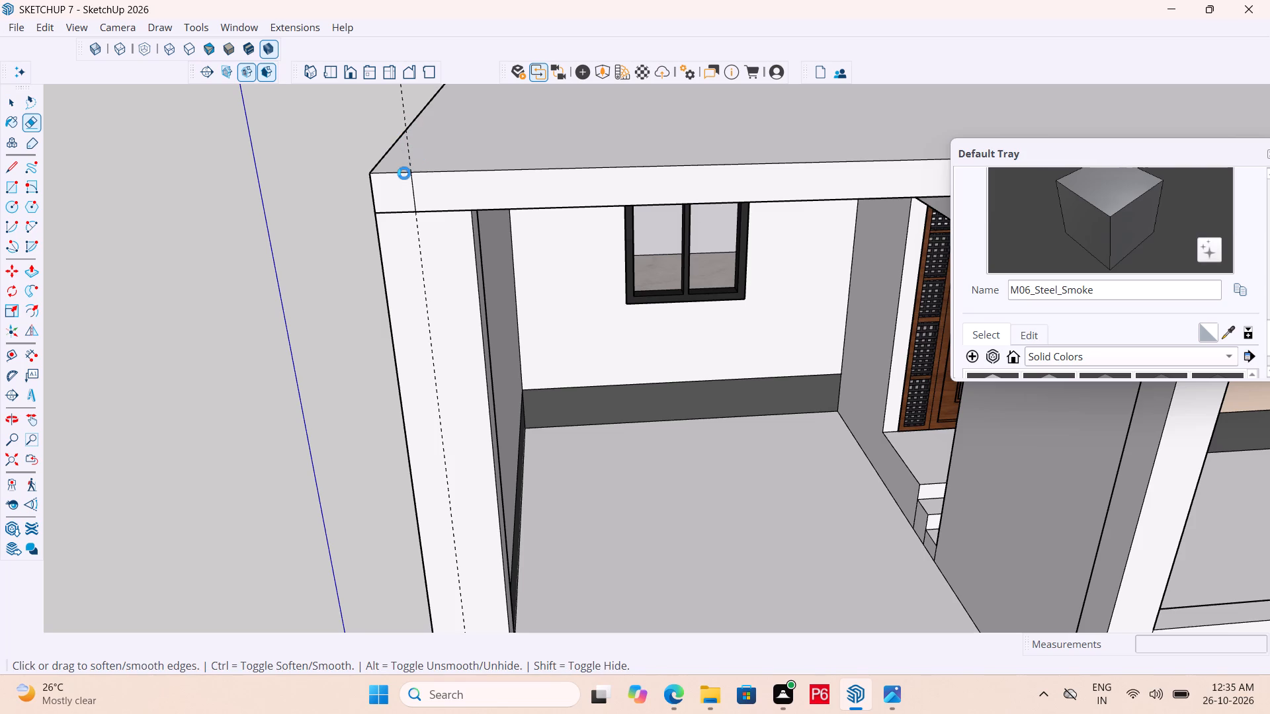
{"action": "key", "text": "ctrl+s"}
Reopen the roof group and erase the vertical guide line at the slab's outer end.
{"action": "left_click_drag", "start_coordinate": [423, 258], "coordinate": [429, 257]}
{"action": "key", "text": "space"}
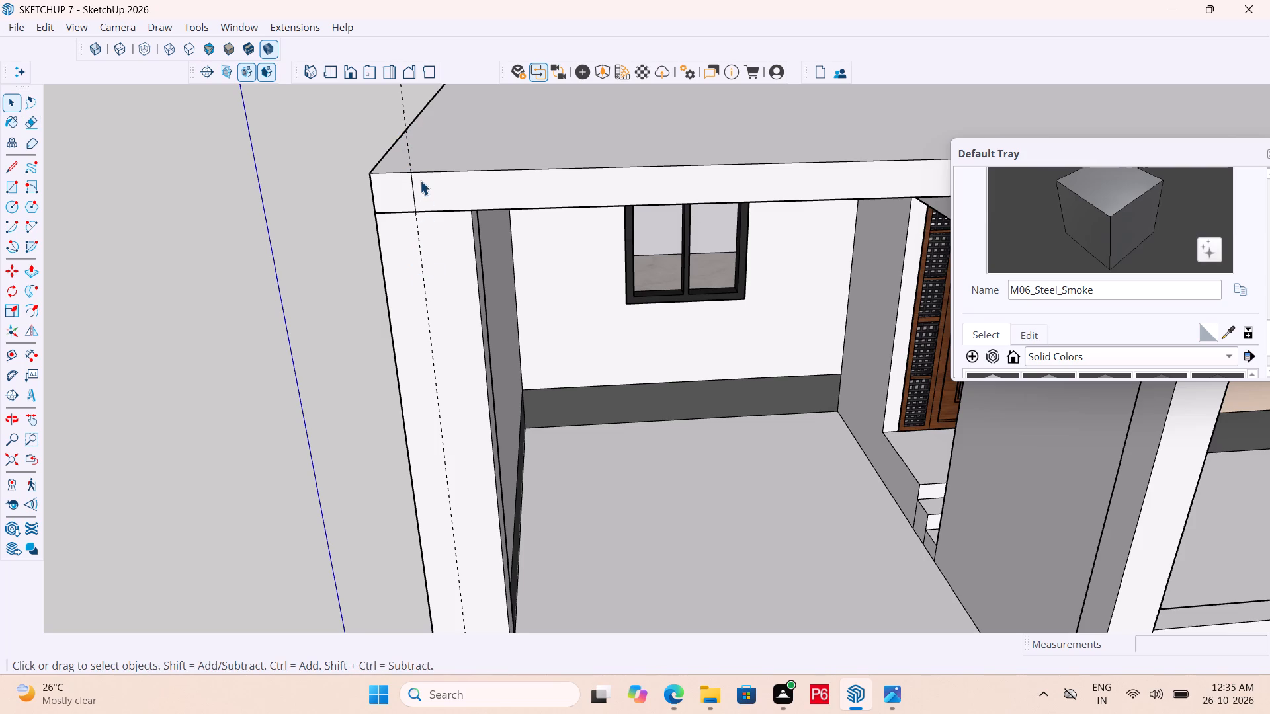
{"action": "left_click", "coordinate": [420, 180]}
{"action": "left_click", "coordinate": [409, 187]}
{"action": "double_click", "coordinate": [413, 186]}
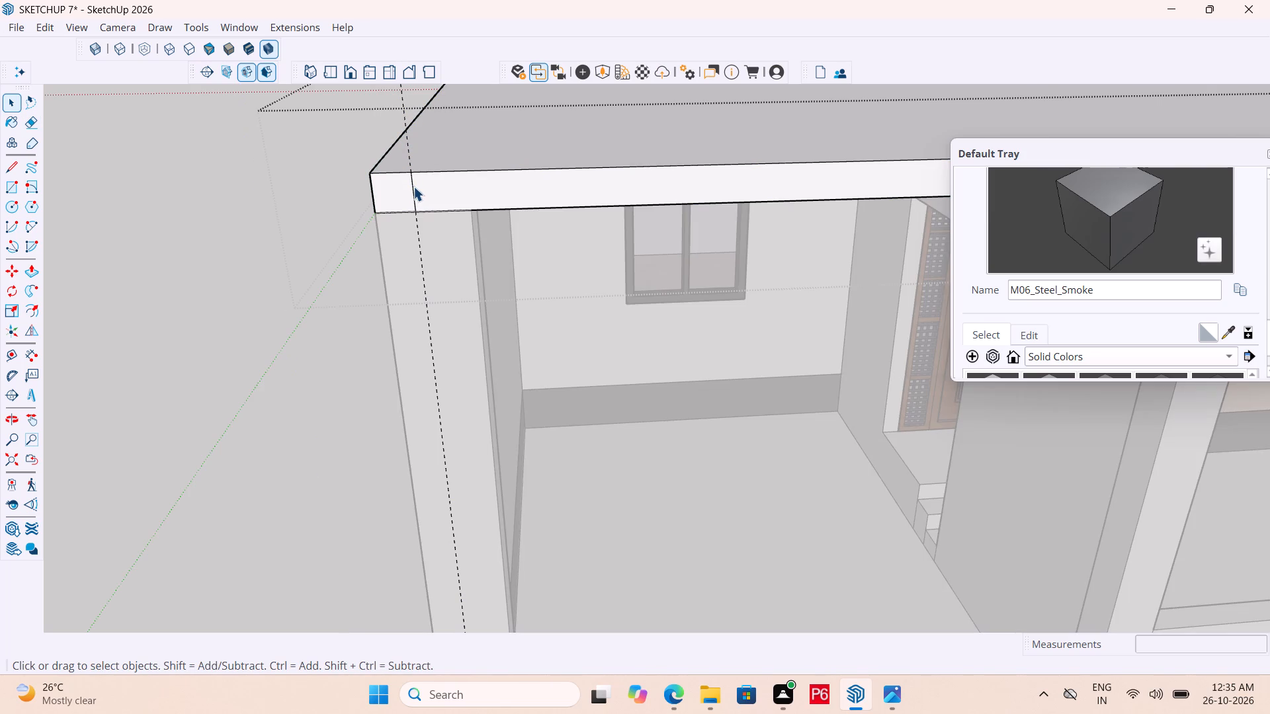
{"action": "key", "text": "e"}
{"action": "left_click_drag", "start_coordinate": [433, 281], "coordinate": [417, 285]}
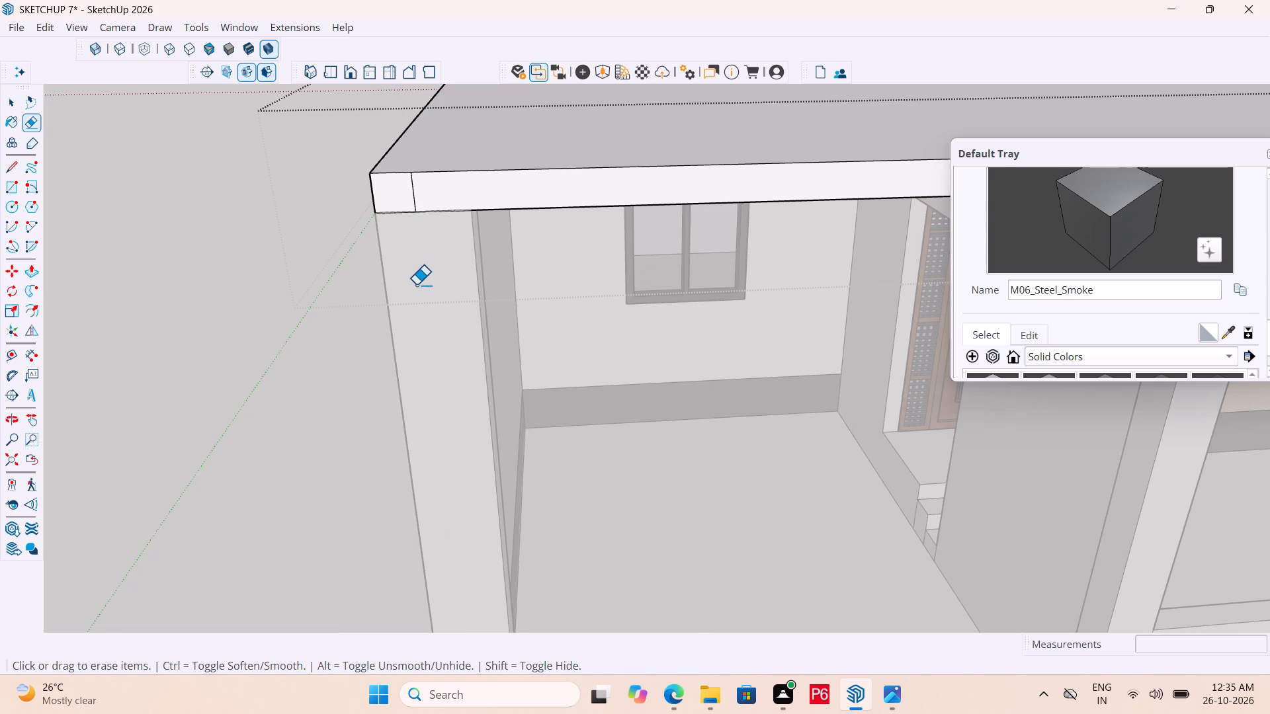
Save the model with the guide removed.
{"action": "scroll", "coordinate": [394, 294], "scroll_direction": "down", "scroll_amount": 6}
{"action": "scroll", "coordinate": [331, 316], "scroll_direction": "down", "scroll_amount": 1}
{"action": "scroll", "coordinate": [749, 249], "scroll_direction": "up", "scroll_amount": 1}
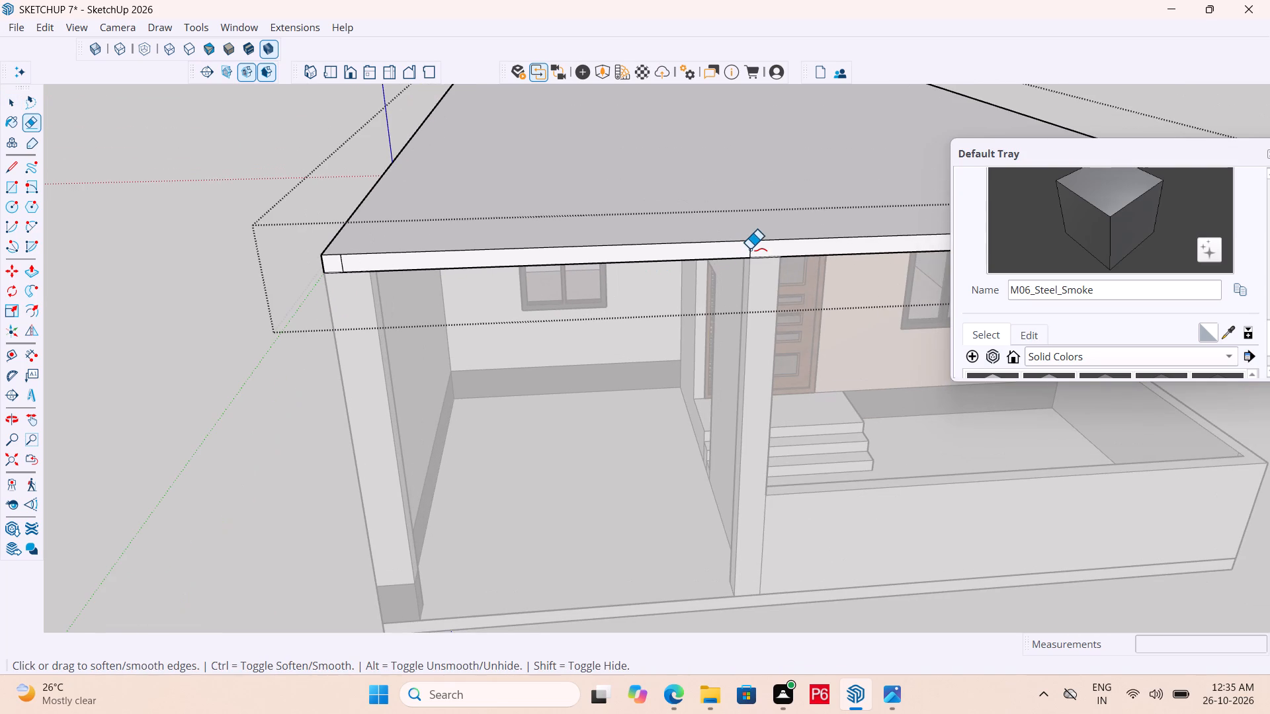
{"action": "key", "text": "ctrl+s"}
{"action": "key", "text": "ctrl+s"}
{"action": "key", "text": "ctrl+s"}
{"action": "key", "text": "ctrl+s"}
Push the slab's front face section between the two lines back 16' to cut the roof open over the bay.
{"action": "middle_click_drag", "start_coordinate": [675, 256], "coordinate": [459, 348], "text": "ctrl"}
{"action": "middle_click_drag", "start_coordinate": [638, 307], "coordinate": [833, 290]}
{"action": "key", "text": "p"}
{"action": "scroll", "coordinate": [554, 286], "scroll_direction": "up", "scroll_amount": 5}
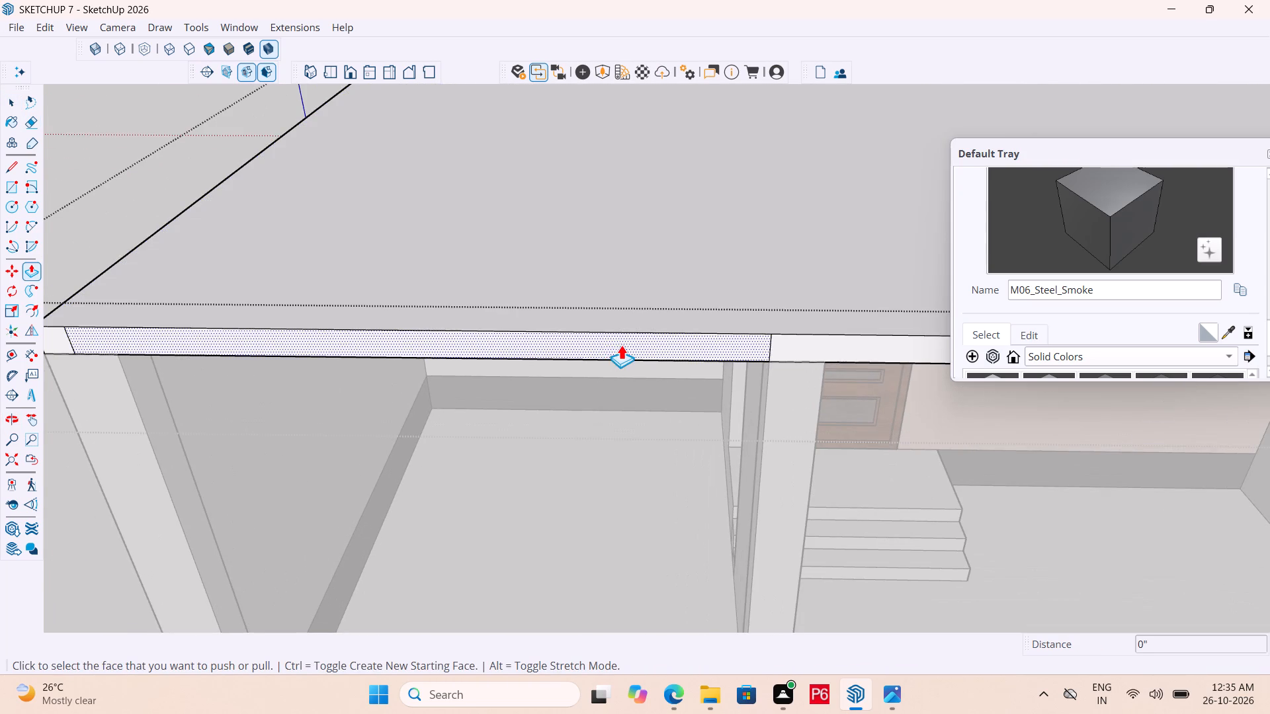
{"action": "left_click", "coordinate": [621, 344]}
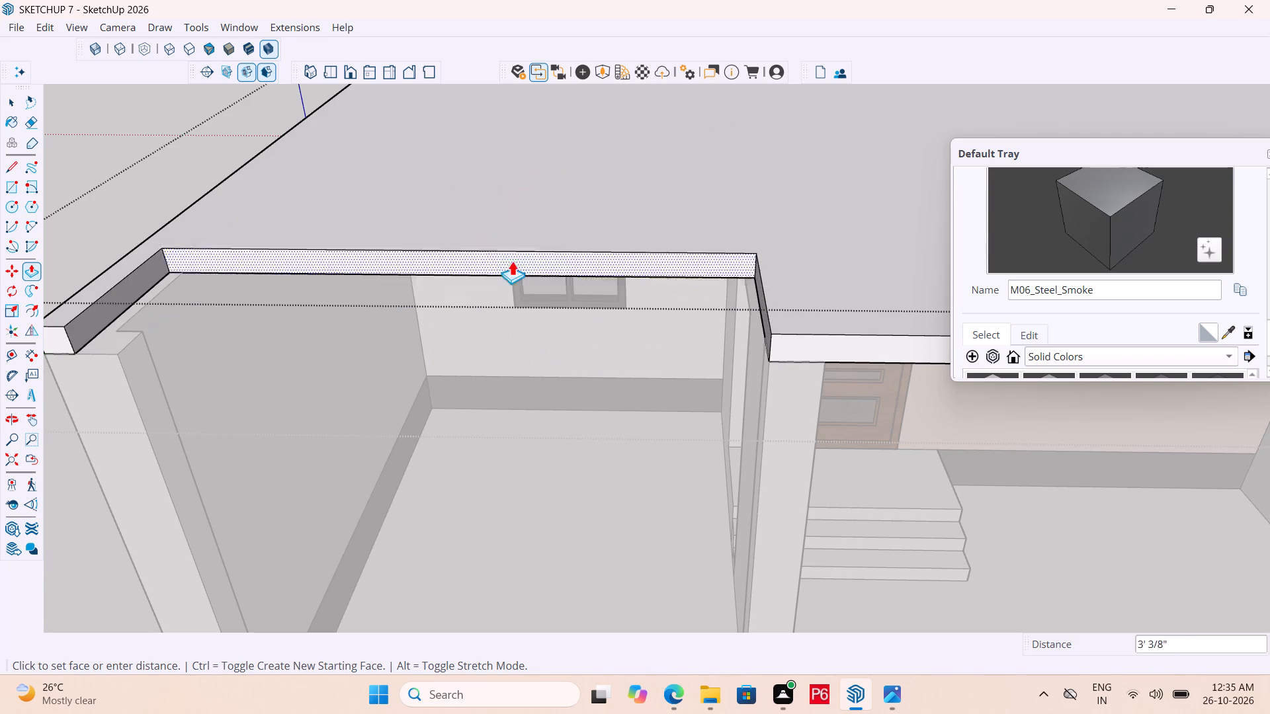
{"action": "middle_click_drag", "start_coordinate": [507, 286], "coordinate": [680, 81]}
{"action": "left_click", "coordinate": [527, 369]}
Save the model with the roof cut-out over the open bay.
{"action": "middle_click_drag", "start_coordinate": [525, 368], "coordinate": [559, 481]}
{"action": "scroll", "coordinate": [525, 368], "scroll_direction": "down", "scroll_amount": 1}
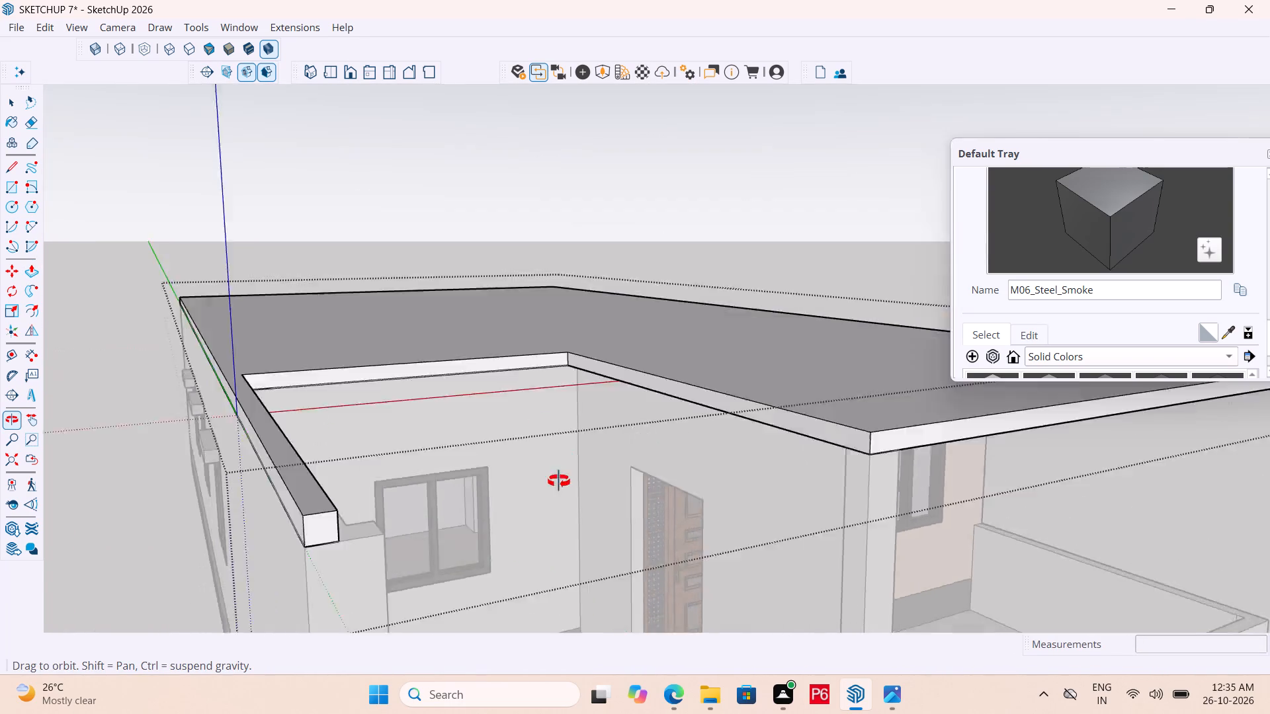
{"action": "middle_click_drag", "start_coordinate": [559, 481], "coordinate": [597, 551]}
{"action": "scroll", "coordinate": [452, 397], "scroll_direction": "down", "scroll_amount": 6}
{"action": "middle_click_drag", "start_coordinate": [558, 453], "coordinate": [487, 457]}
{"action": "key", "text": "ctrl+s"}
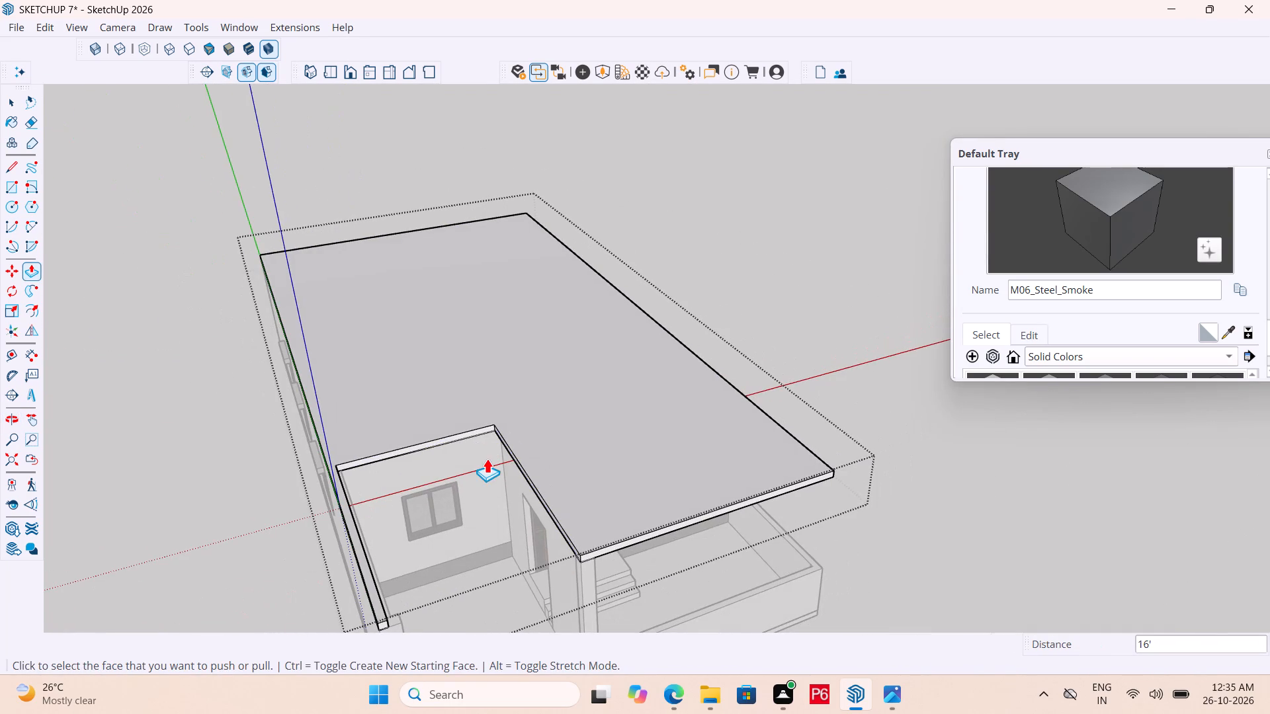
{"action": "key", "text": "ctrl+s"}
{"action": "key", "text": "ctrl+s"}
{"action": "key", "text": "ctrl+s"}
{"action": "key", "text": "ctrl+s"}
{"action": "scroll", "coordinate": [538, 342], "scroll_direction": "down", "scroll_amount": 4}
{"action": "middle_click_drag", "start_coordinate": [479, 493], "coordinate": [274, 485]}
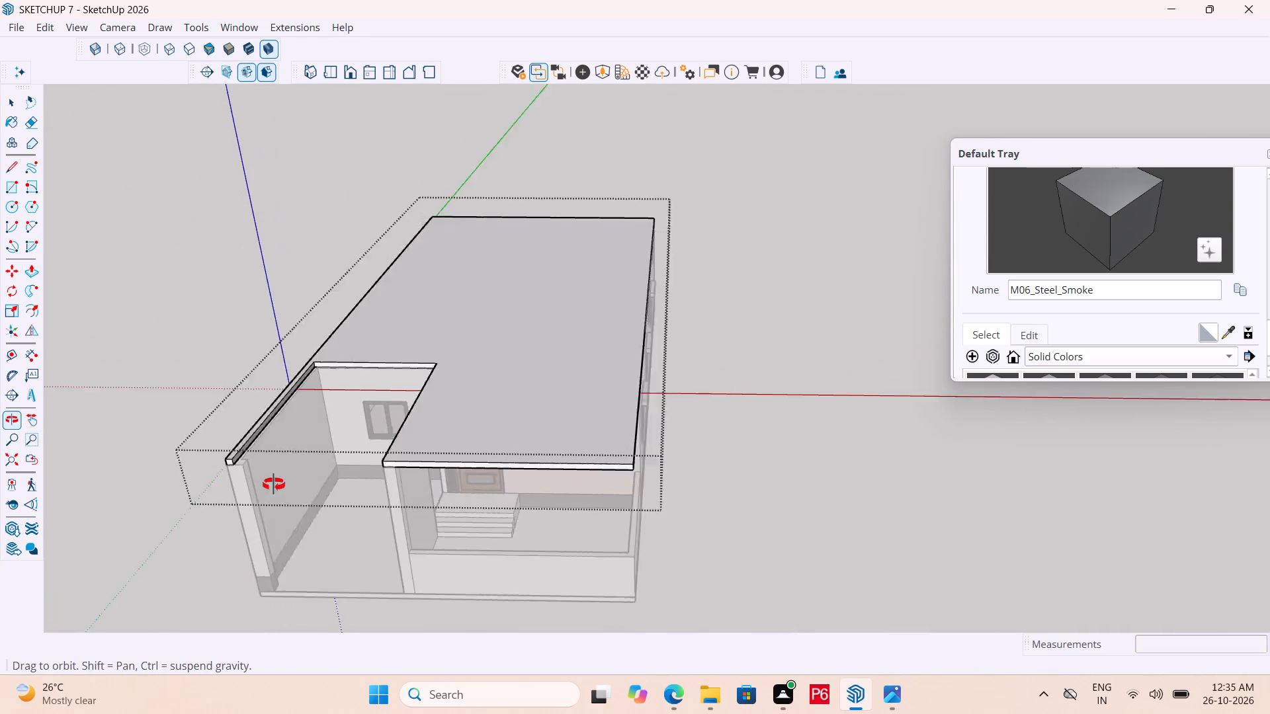
Push/pull the inner side face of the narrow roof strip along the open bay's outer wall by 2 1/2".
{"action": "middle_click_drag", "start_coordinate": [274, 485], "coordinate": [253, 464]}
{"action": "scroll", "coordinate": [226, 387], "scroll_direction": "up", "scroll_amount": 17}
{"action": "scroll", "coordinate": [243, 379], "scroll_direction": "up", "scroll_amount": 5}
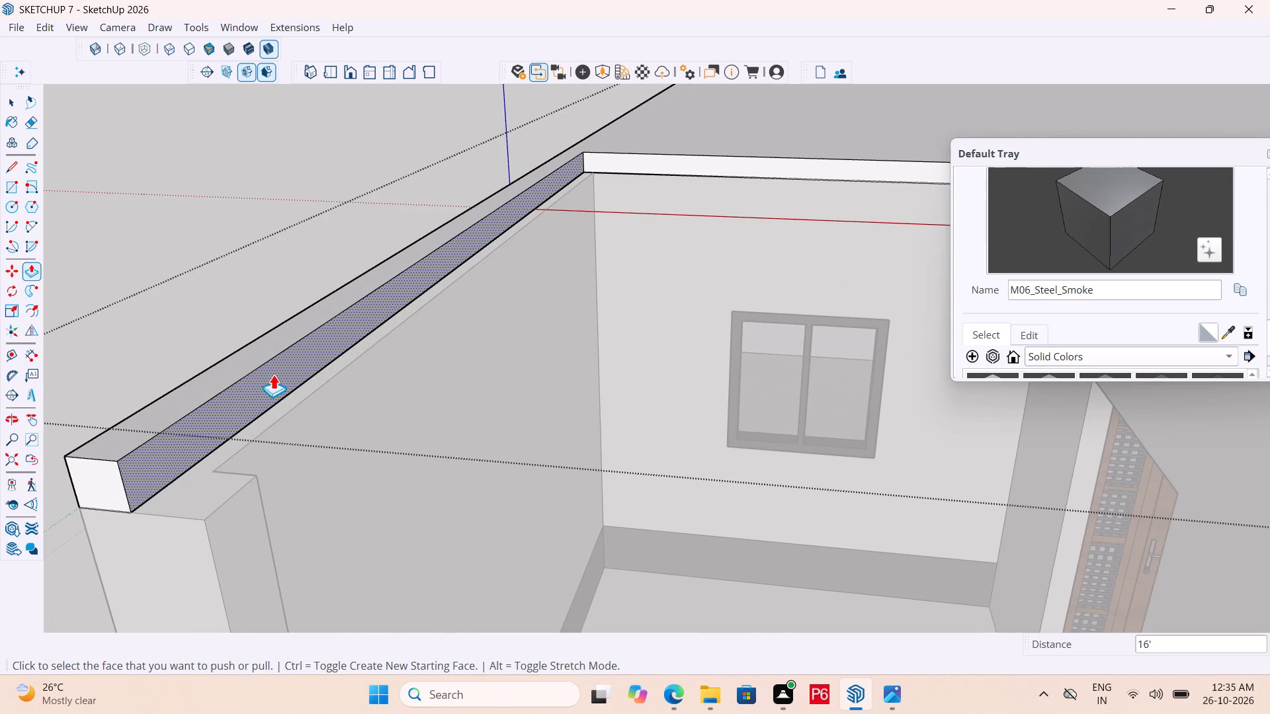
{"action": "left_click", "coordinate": [273, 374]}
{"action": "left_click", "coordinate": [280, 390]}
{"action": "left_click", "coordinate": [334, 432]}
Save the model with the adjusted roof strip.
{"action": "scroll", "coordinate": [398, 370], "scroll_direction": "down", "scroll_amount": 7}
{"action": "scroll", "coordinate": [573, 368], "scroll_direction": "down", "scroll_amount": 5}
{"action": "middle_click_drag", "start_coordinate": [607, 403], "coordinate": [825, 435]}
{"action": "scroll", "coordinate": [591, 399], "scroll_direction": "down", "scroll_amount": 5}
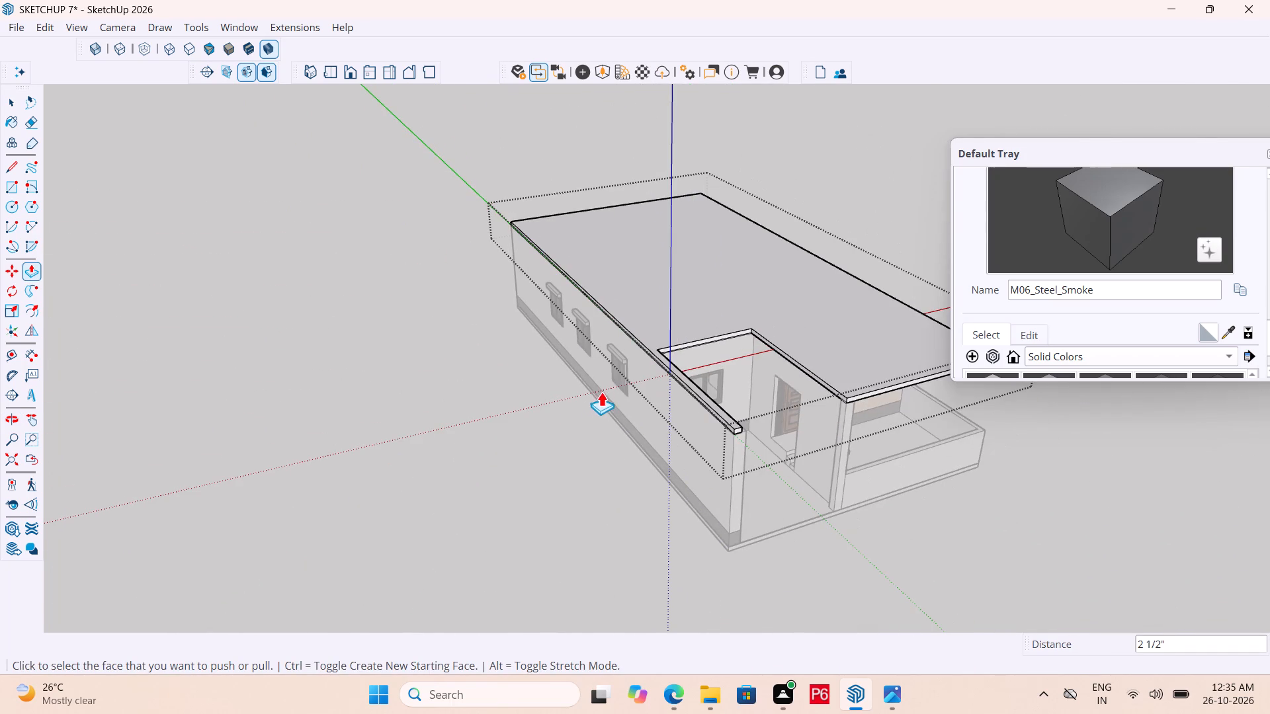
{"action": "key", "text": "ctrl+s"}
{"action": "key", "text": "ctrl+s"}
{"action": "key", "text": "ctrl+s"}
{"action": "key", "text": "ctrl+s"}
Push/pull the cut-out's opposite side face, on the porch side above the door wall, by about 4 9/16".
{"action": "scroll", "coordinate": [859, 405], "scroll_direction": "up", "scroll_amount": 5, "text": "ctrl"}
{"action": "scroll", "coordinate": [854, 399], "scroll_direction": "up", "scroll_amount": 7}
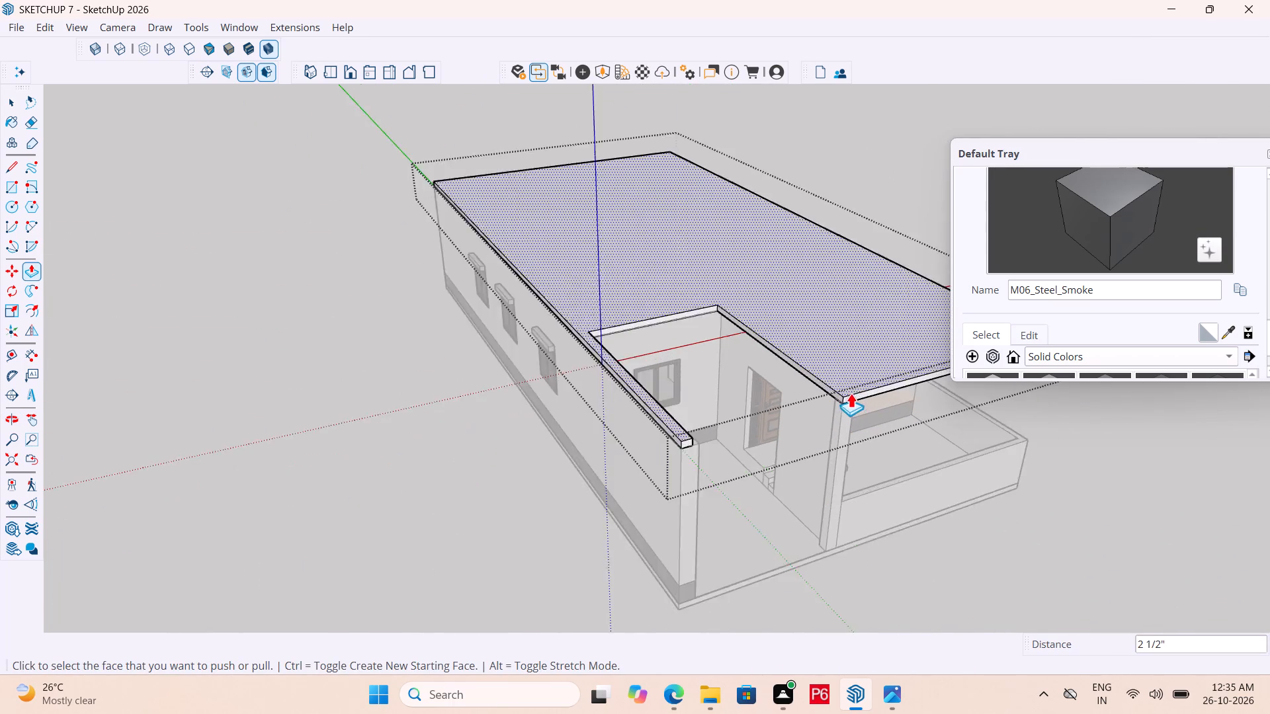
{"action": "scroll", "coordinate": [851, 393], "scroll_direction": "up", "scroll_amount": 17}
{"action": "middle_click_drag", "start_coordinate": [712, 323], "coordinate": [759, 219]}
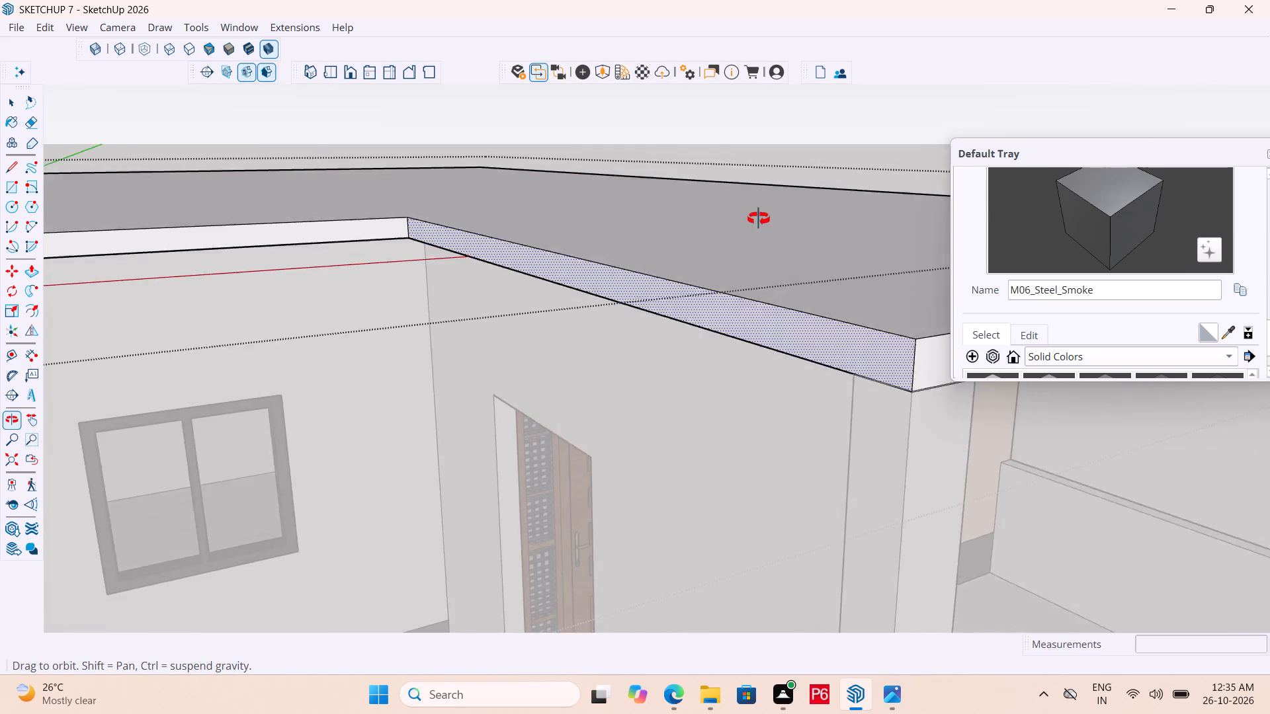
{"action": "middle_click_drag", "start_coordinate": [759, 219], "coordinate": [824, 59]}
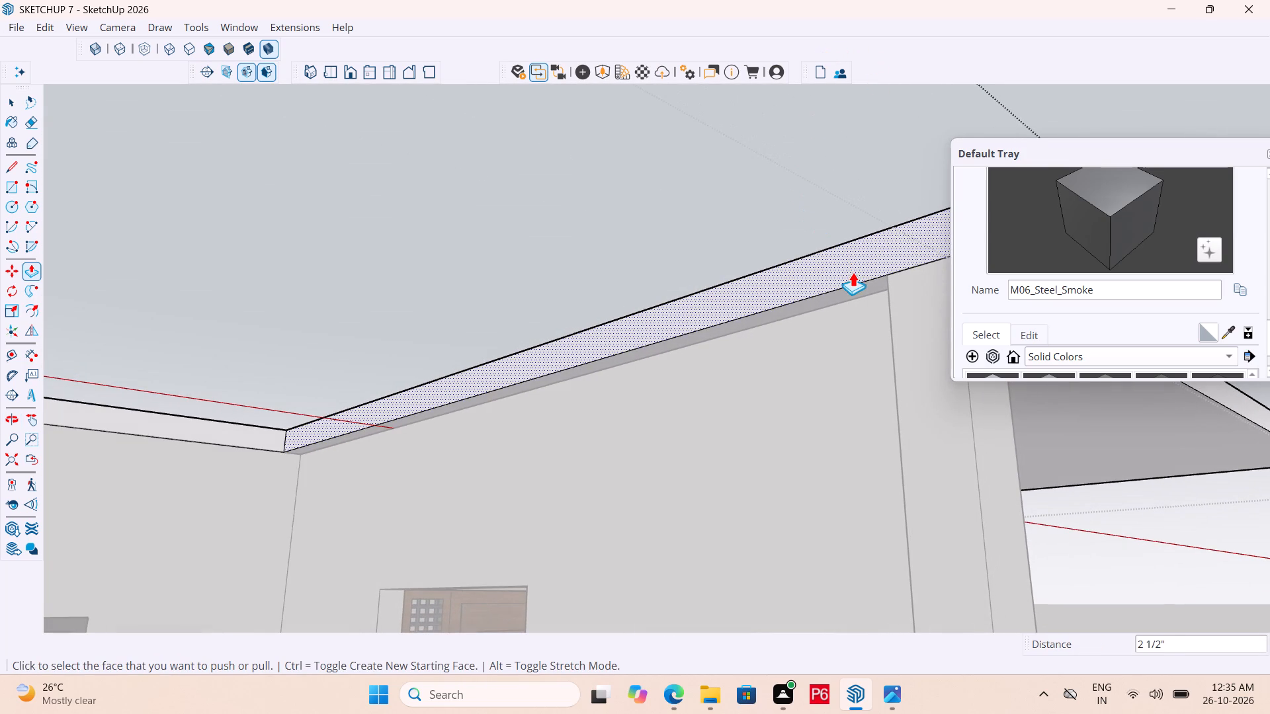
{"action": "left_click", "coordinate": [853, 272]}
{"action": "left_click", "coordinate": [851, 341]}
Save the model with the adjusted cut-out edge on the porch side.
{"action": "scroll", "coordinate": [769, 307], "scroll_direction": "down", "scroll_amount": 7}
{"action": "middle_click_drag", "start_coordinate": [816, 288], "coordinate": [755, 448]}
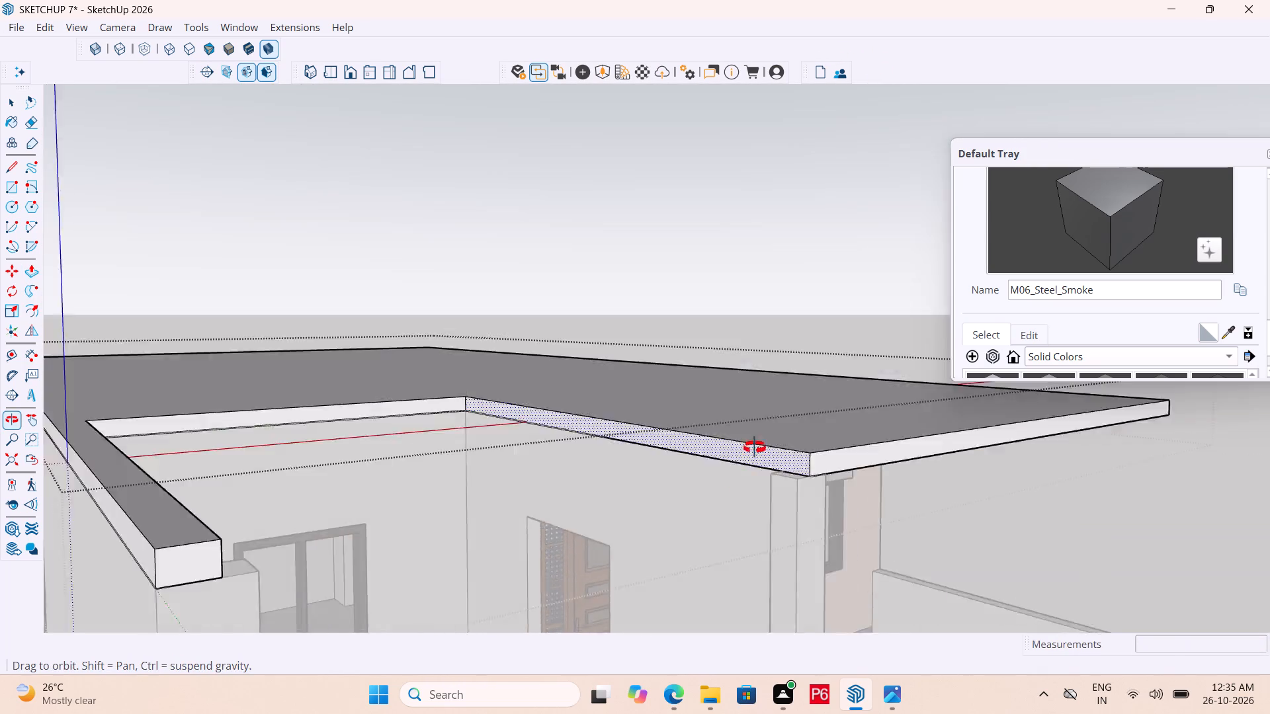
{"action": "middle_click_drag", "start_coordinate": [755, 448], "coordinate": [701, 541]}
{"action": "scroll", "coordinate": [878, 283], "scroll_direction": "down", "scroll_amount": 6}
{"action": "scroll", "coordinate": [765, 344], "scroll_direction": "down", "scroll_amount": 4}
{"action": "middle_click_drag", "start_coordinate": [732, 365], "coordinate": [480, 432]}
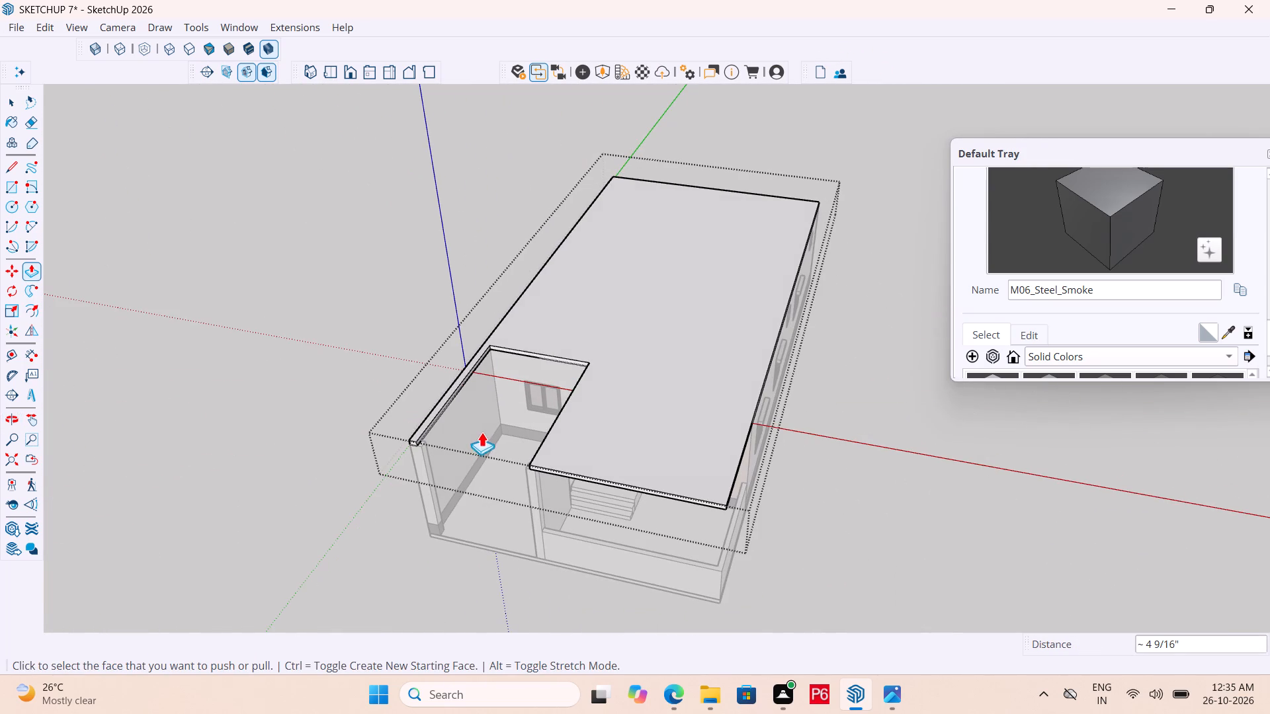
{"action": "key", "text": "ctrl+s"}
{"action": "key", "text": "ctrl+s"}
{"action": "key", "text": "ctrl+s"}
{"action": "key", "text": "ctrl+s"}
{"action": "key", "text": "ctrl+s"}
{"action": "scroll", "coordinate": [439, 483], "scroll_direction": "up", "scroll_amount": 7, "text": "ctrl"}
{"action": "key", "text": "ctrl+s"}
{"action": "key", "text": "ctrl+s"}
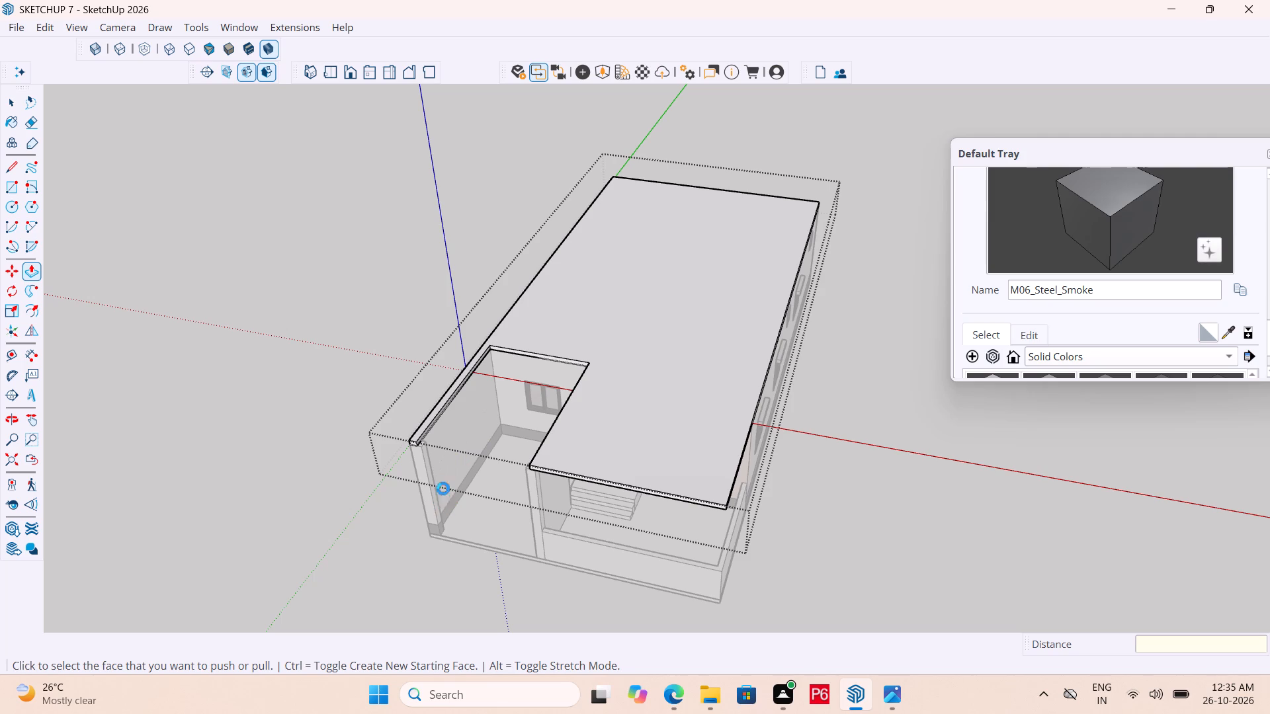
Measure the open bay's inside width along the floor edge of its back wall.
{"action": "scroll", "coordinate": [443, 489], "scroll_direction": "up", "scroll_amount": 7}
{"action": "scroll", "coordinate": [642, 442], "scroll_direction": "down", "scroll_amount": 6}
{"action": "scroll", "coordinate": [634, 463], "scroll_direction": "up", "scroll_amount": 4}
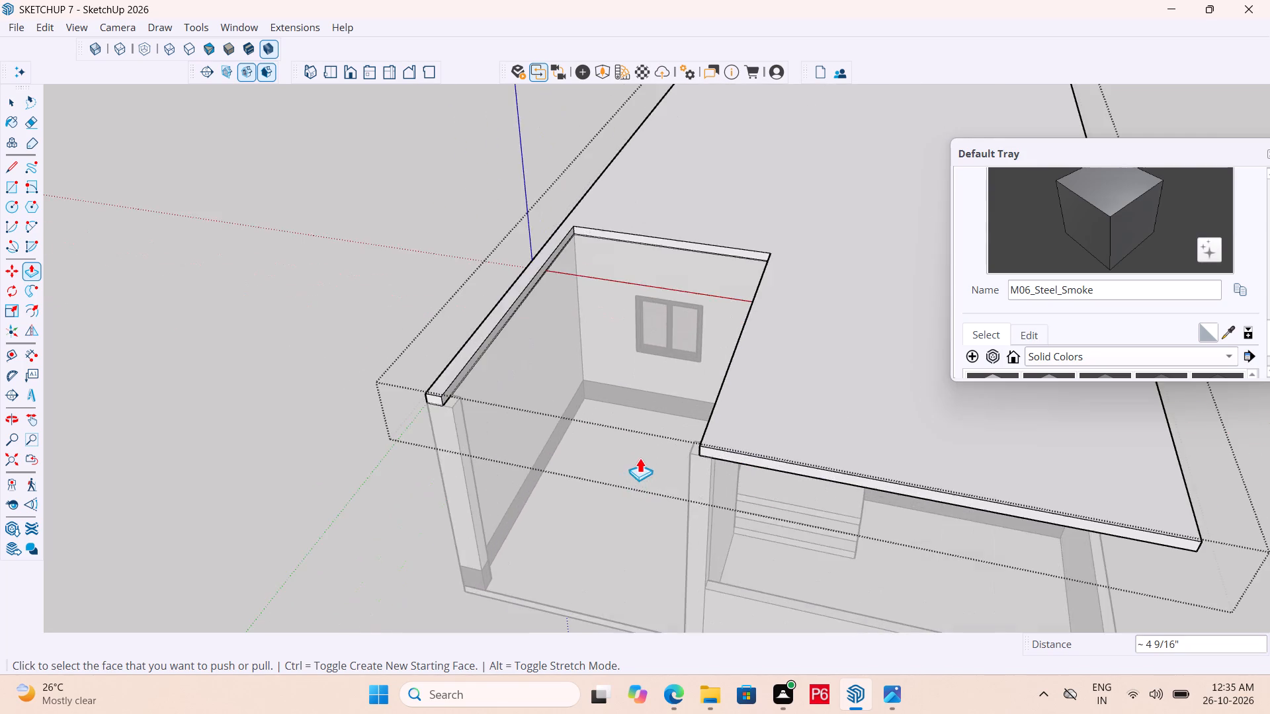
{"action": "scroll", "coordinate": [640, 457], "scroll_direction": "up", "scroll_amount": 2}
{"action": "middle_click_drag", "start_coordinate": [634, 465], "coordinate": [700, 495]}
{"action": "scroll", "coordinate": [434, 382], "scroll_direction": "down", "scroll_amount": 5}
{"action": "middle_click_drag", "start_coordinate": [497, 429], "coordinate": [520, 467]}
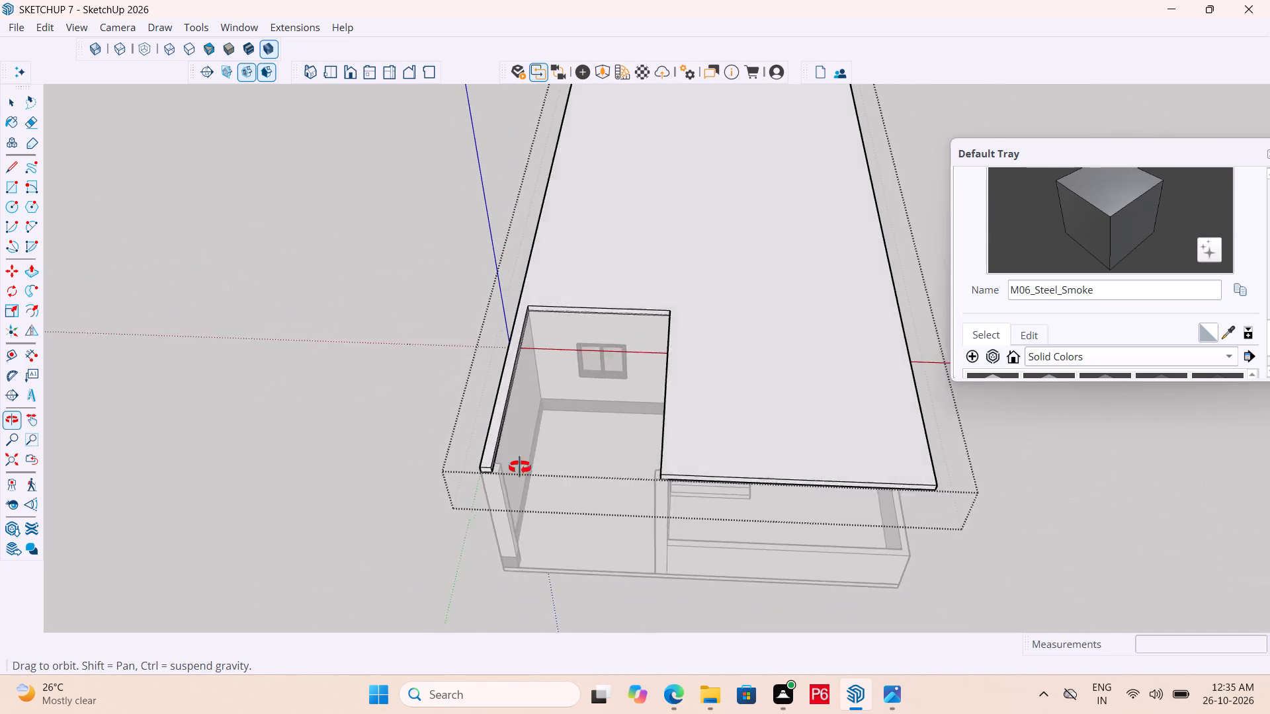
{"action": "middle_click_drag", "start_coordinate": [520, 467], "coordinate": [546, 502]}
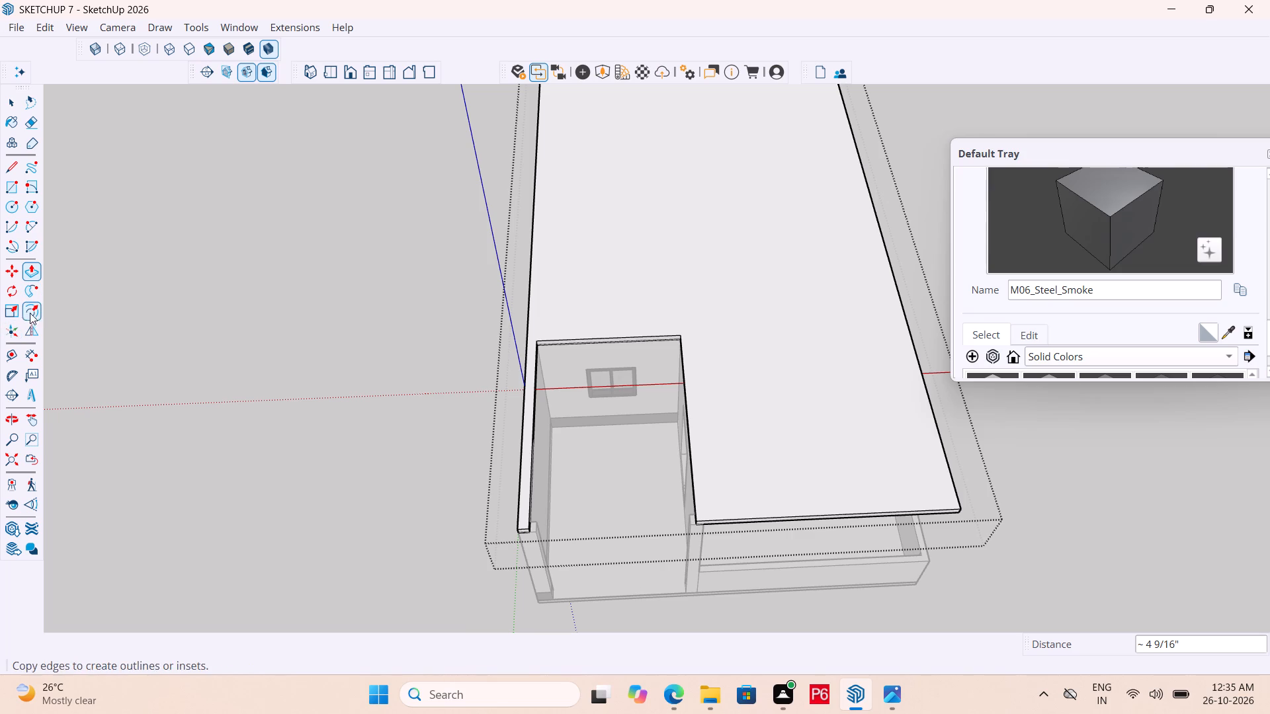
{"action": "left_click", "coordinate": [12, 356]}
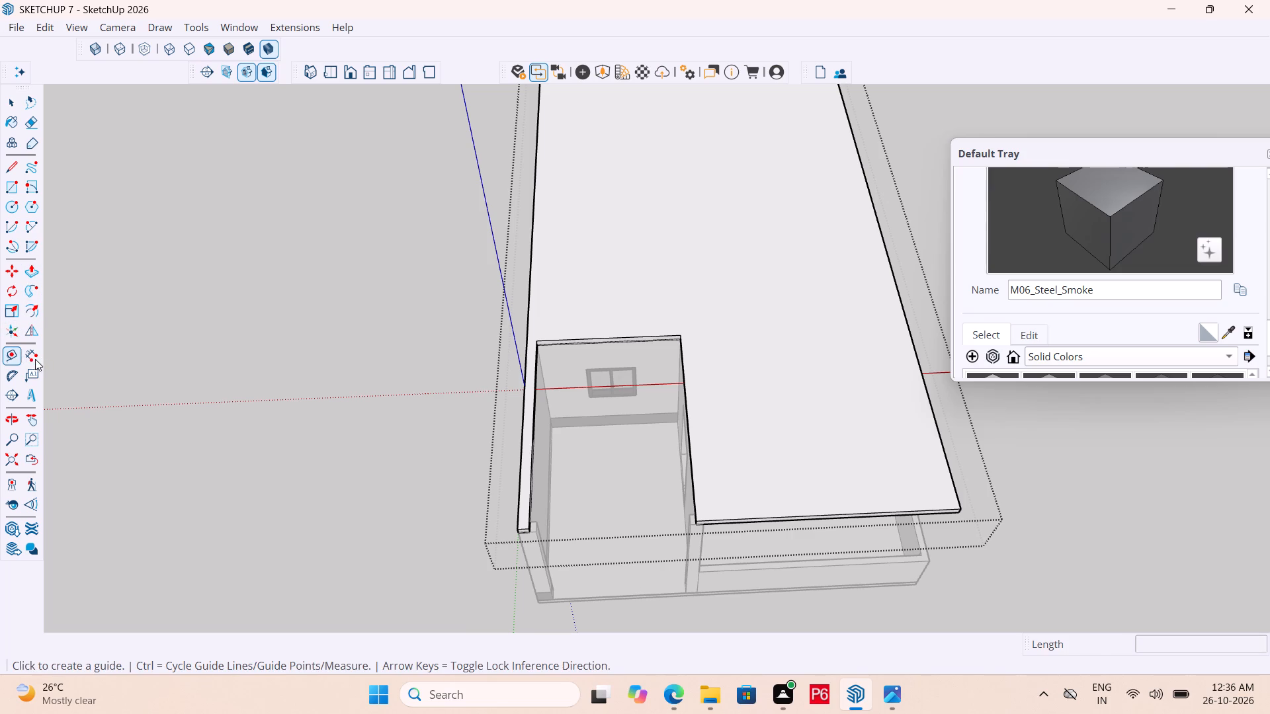
{"action": "left_click", "coordinate": [28, 356]}
{"action": "scroll", "coordinate": [560, 417], "scroll_direction": "up", "scroll_amount": 11}
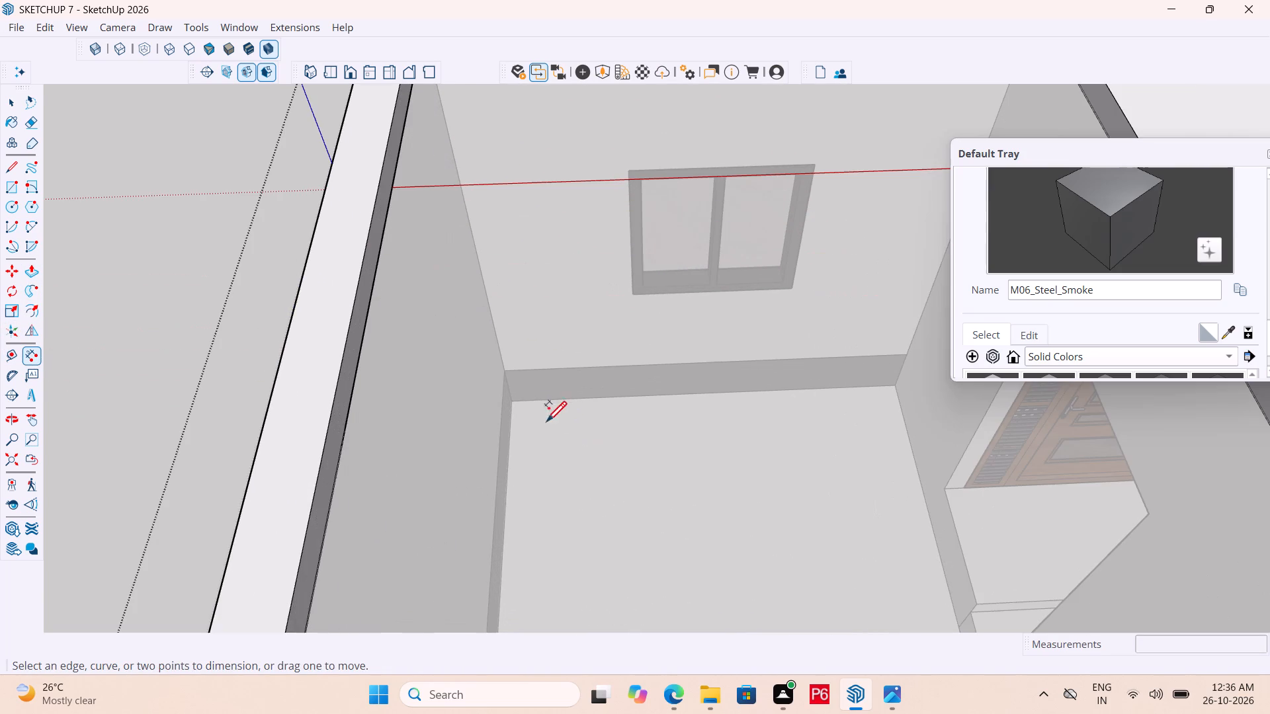
{"action": "left_click", "coordinate": [512, 406]}
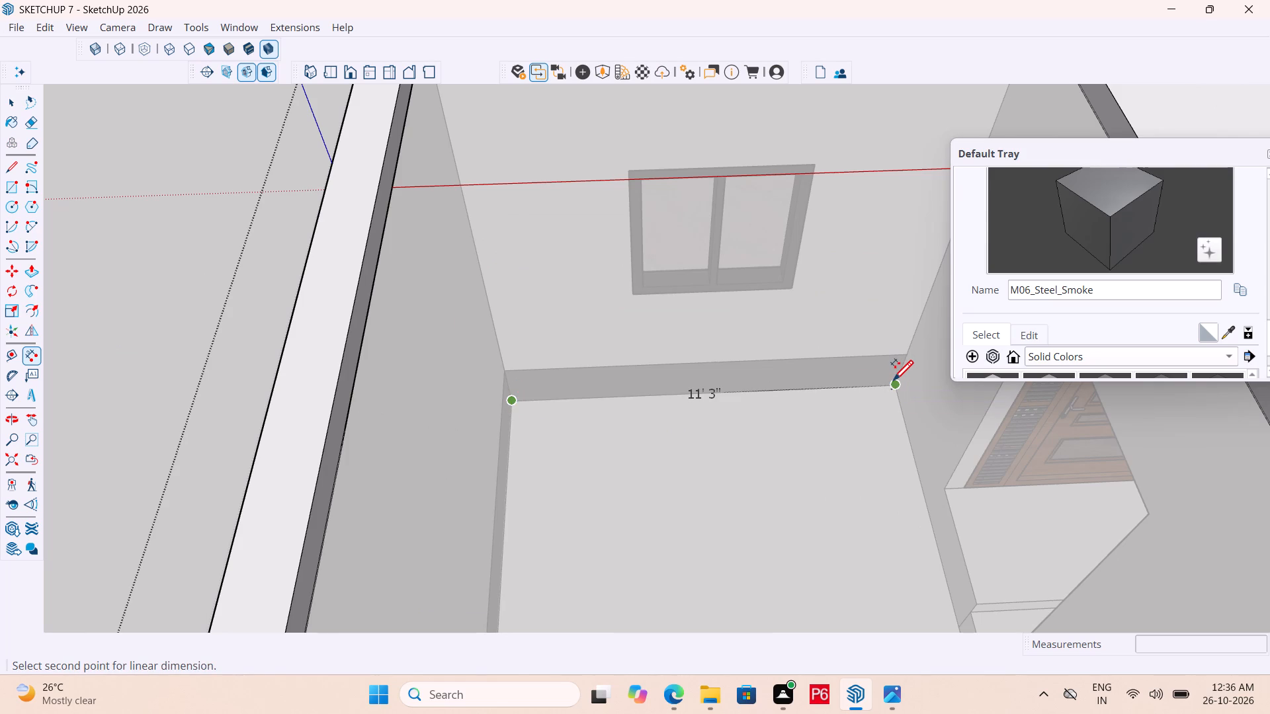
{"action": "key", "text": "ctrl+s"}
{"action": "key", "text": "Escape"}
Save the model again.
{"action": "key", "text": "ctrl+s"}
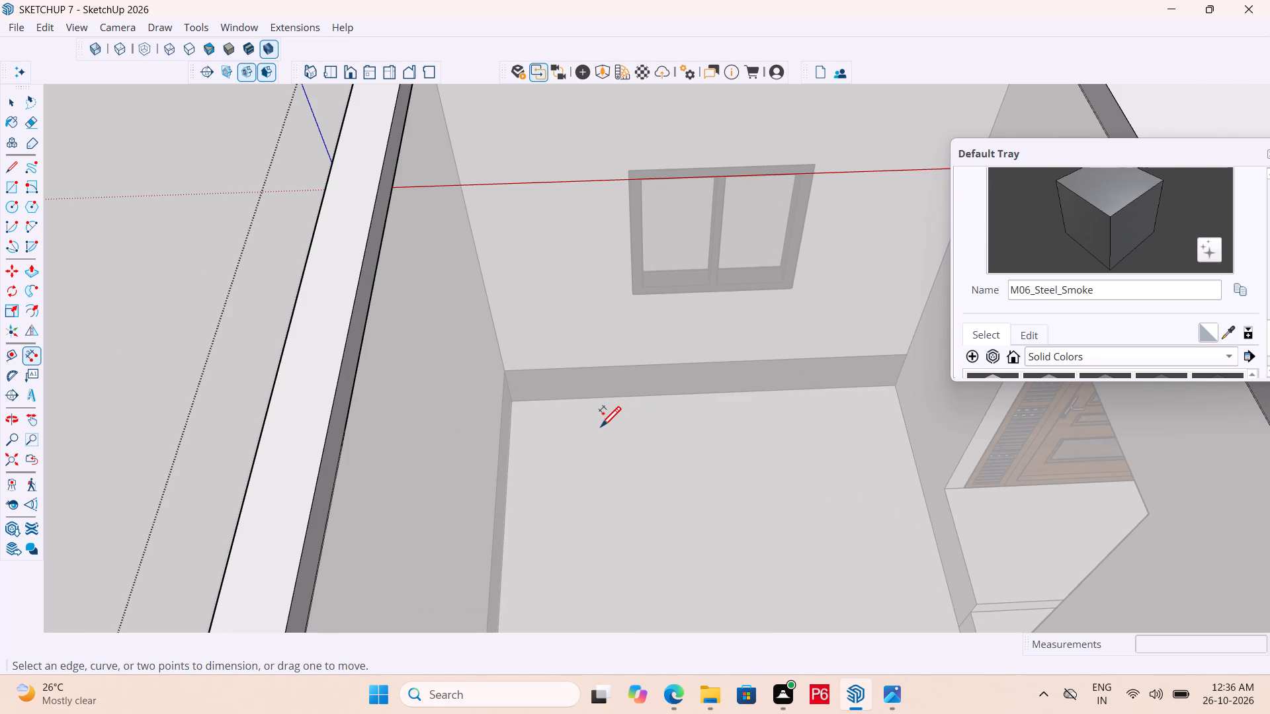
{"action": "key", "text": "ctrl+s"}
{"action": "key", "text": "ctrl+s"}
{"action": "key", "text": "ctrl+s"}
{"action": "key", "text": "ctrl+s"}
{"action": "key", "text": "ctrl+s"}
{"action": "key", "text": "ctrl+s"}
{"action": "key", "text": "ctrl+s"}
{"action": "key", "text": "ctrl+s"}
{"action": "key", "text": "ctrl+s"}
{"action": "key", "text": "ctrl+s"}
{"action": "key", "text": "ctrl+s"}
{"action": "key", "text": "ctrl+s"}
Examine the open bay and the edges of its roof cut-out from inside and from several sides of the house.
{"action": "scroll", "coordinate": [564, 409], "scroll_direction": "down", "scroll_amount": 5}
{"action": "scroll", "coordinate": [519, 361], "scroll_direction": "down", "scroll_amount": 6}
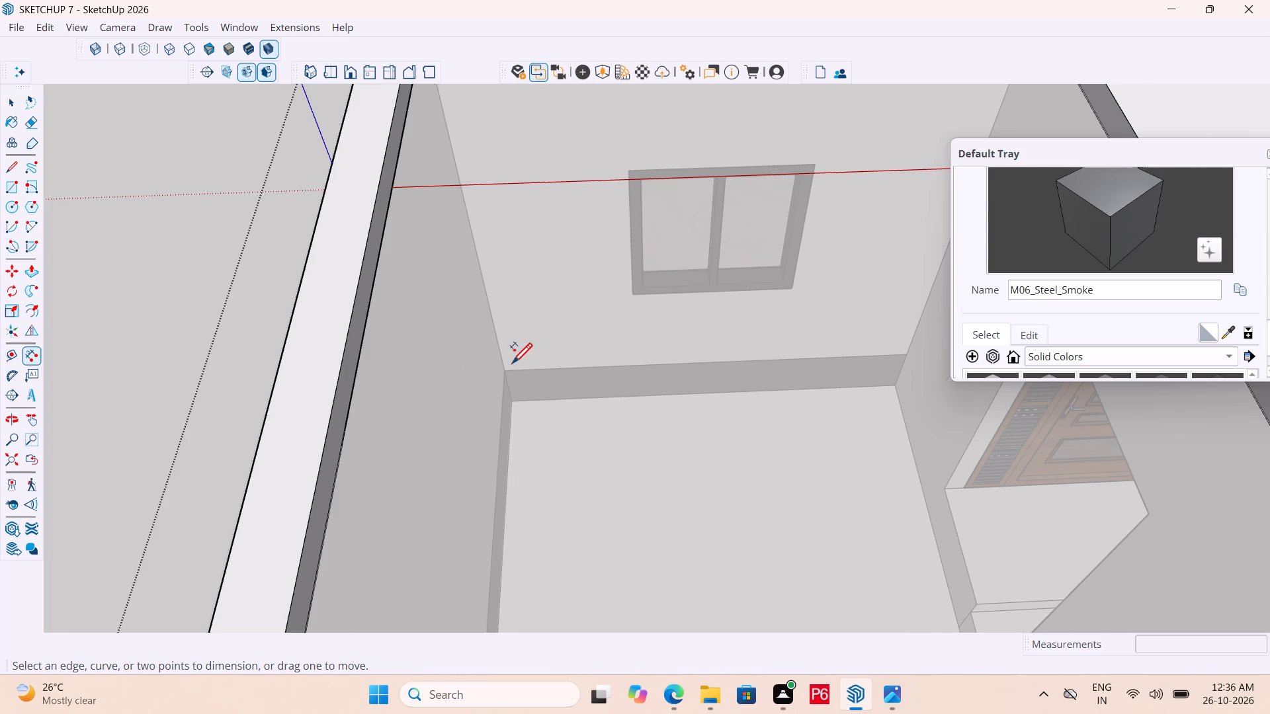
{"action": "scroll", "coordinate": [512, 366], "scroll_direction": "down", "scroll_amount": 6}
{"action": "middle_click_drag", "start_coordinate": [708, 401], "coordinate": [913, 293]}
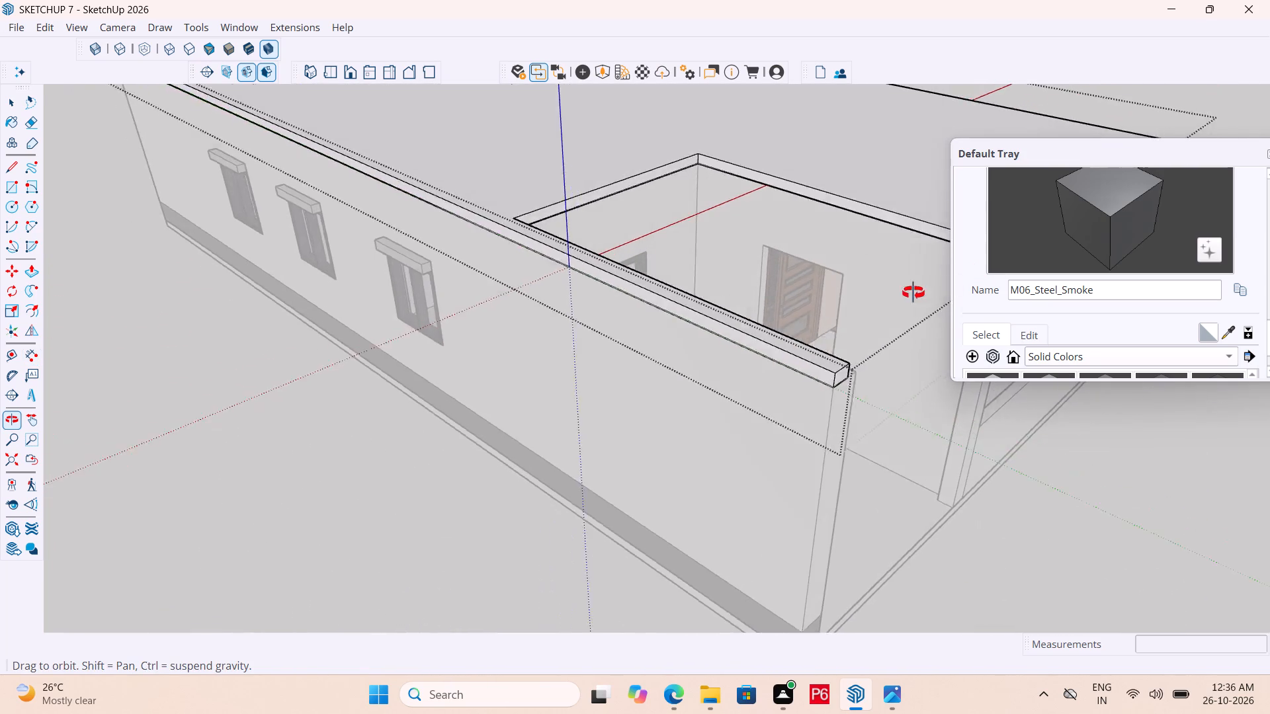
{"action": "middle_click_drag", "start_coordinate": [913, 293], "coordinate": [629, 280]}
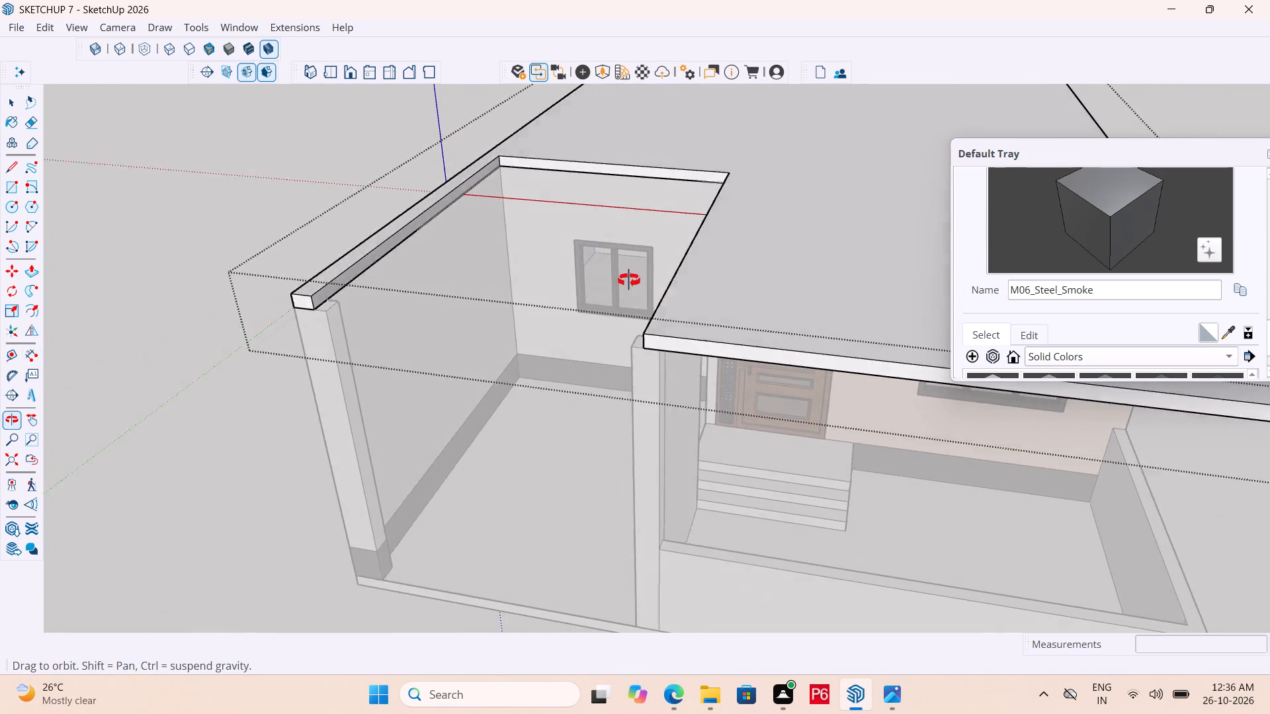
{"action": "middle_click_drag", "start_coordinate": [629, 280], "coordinate": [699, 344]}
{"action": "scroll", "coordinate": [632, 408], "scroll_direction": "up", "scroll_amount": 1}
{"action": "middle_click_drag", "start_coordinate": [663, 424], "coordinate": [665, 426]}
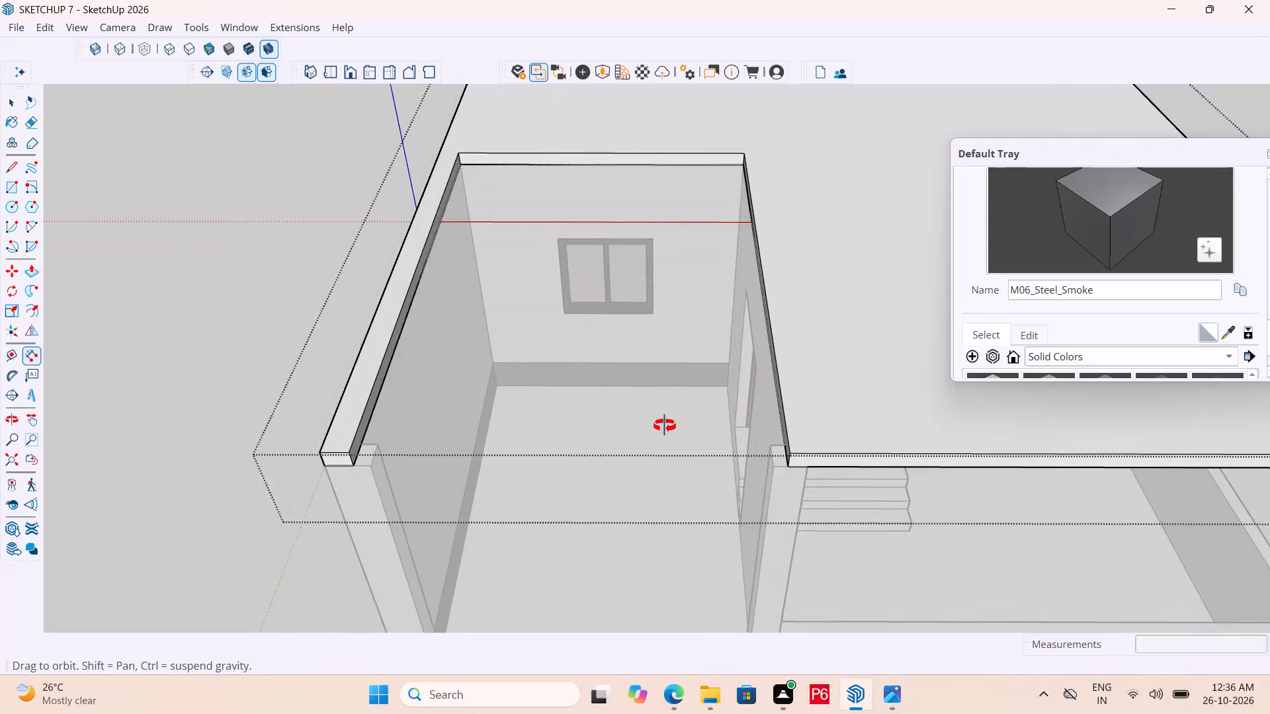
{"action": "middle_click_drag", "start_coordinate": [665, 426], "coordinate": [708, 442]}
{"action": "middle_click", "coordinate": [713, 443]}
{"action": "scroll", "coordinate": [714, 443], "scroll_direction": "up", "scroll_amount": 4}
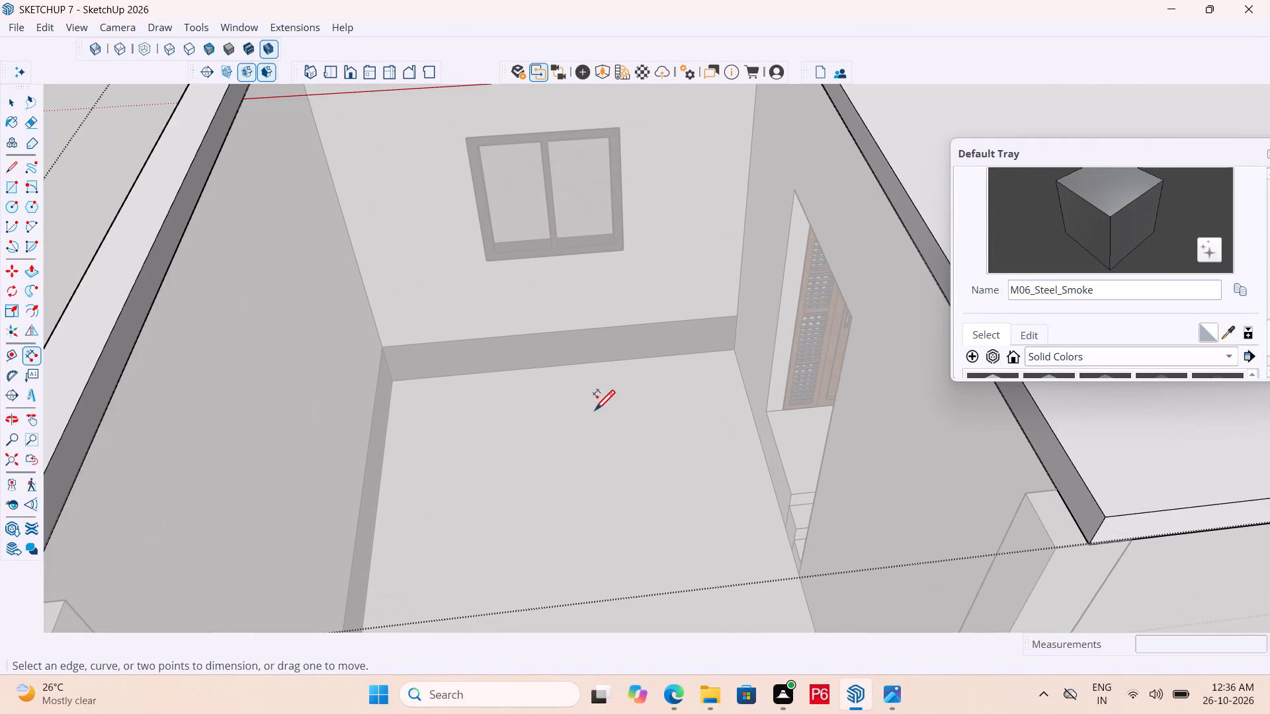
{"action": "middle_click_drag", "start_coordinate": [594, 413], "coordinate": [741, 426]}
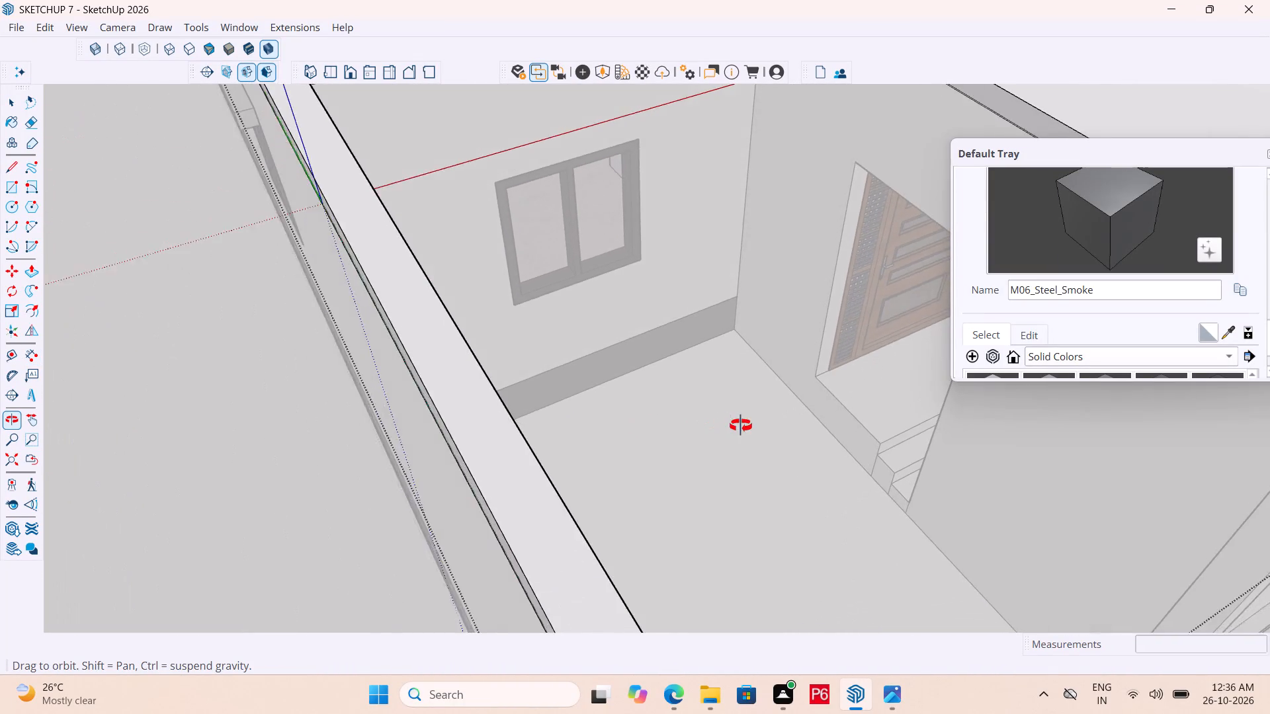
{"action": "middle_click_drag", "start_coordinate": [741, 426], "coordinate": [727, 432]}
{"action": "scroll", "coordinate": [340, 395], "scroll_direction": "down", "scroll_amount": 6}
{"action": "scroll", "coordinate": [538, 407], "scroll_direction": "down", "scroll_amount": 3}
{"action": "middle_click_drag", "start_coordinate": [671, 477], "coordinate": [1135, 446]}
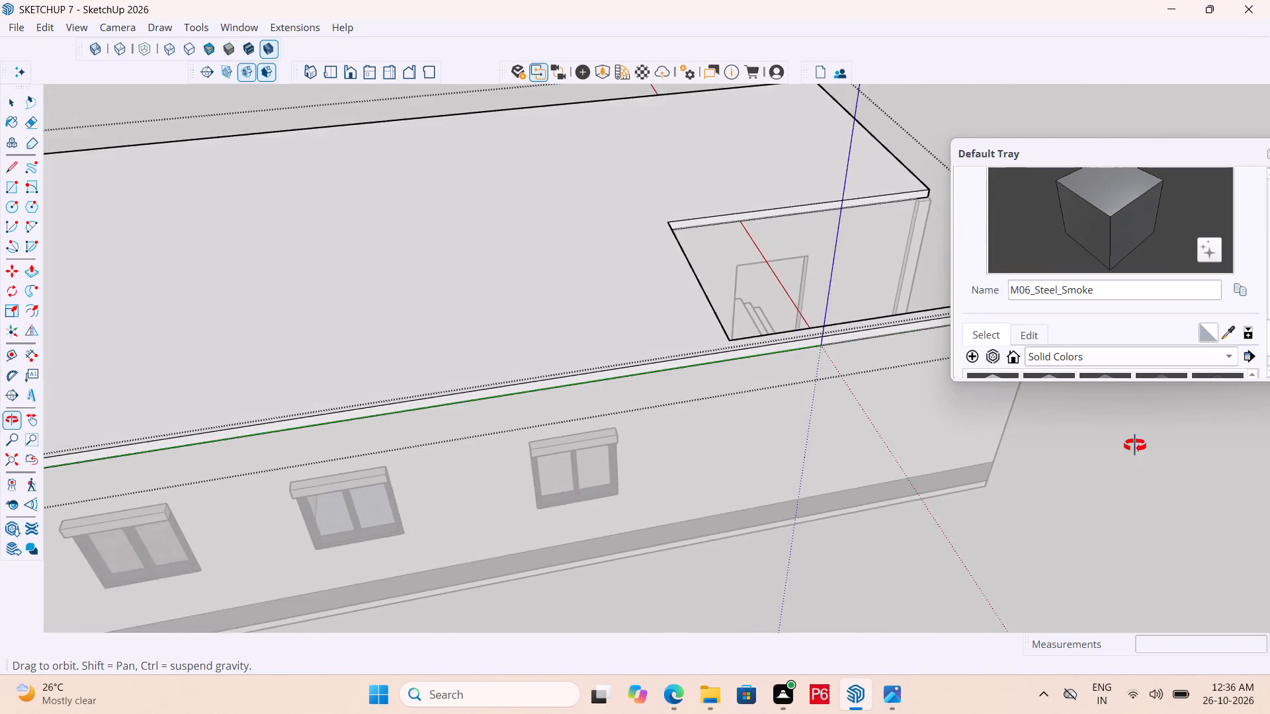
{"action": "middle_click_drag", "start_coordinate": [1135, 446], "coordinate": [283, 418]}
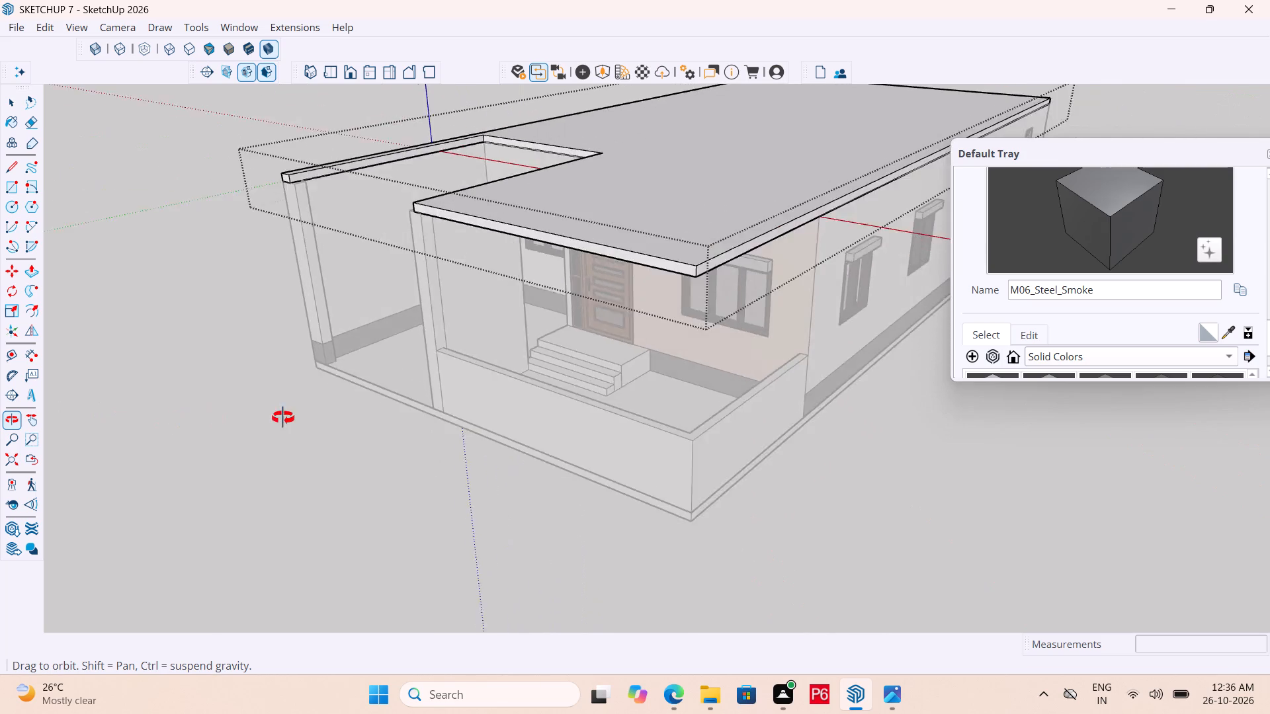
{"action": "middle_click_drag", "start_coordinate": [283, 418], "coordinate": [560, 496]}
{"action": "scroll", "coordinate": [434, 327], "scroll_direction": "up", "scroll_amount": 1}
{"action": "middle_click_drag", "start_coordinate": [434, 327], "coordinate": [432, 331]}
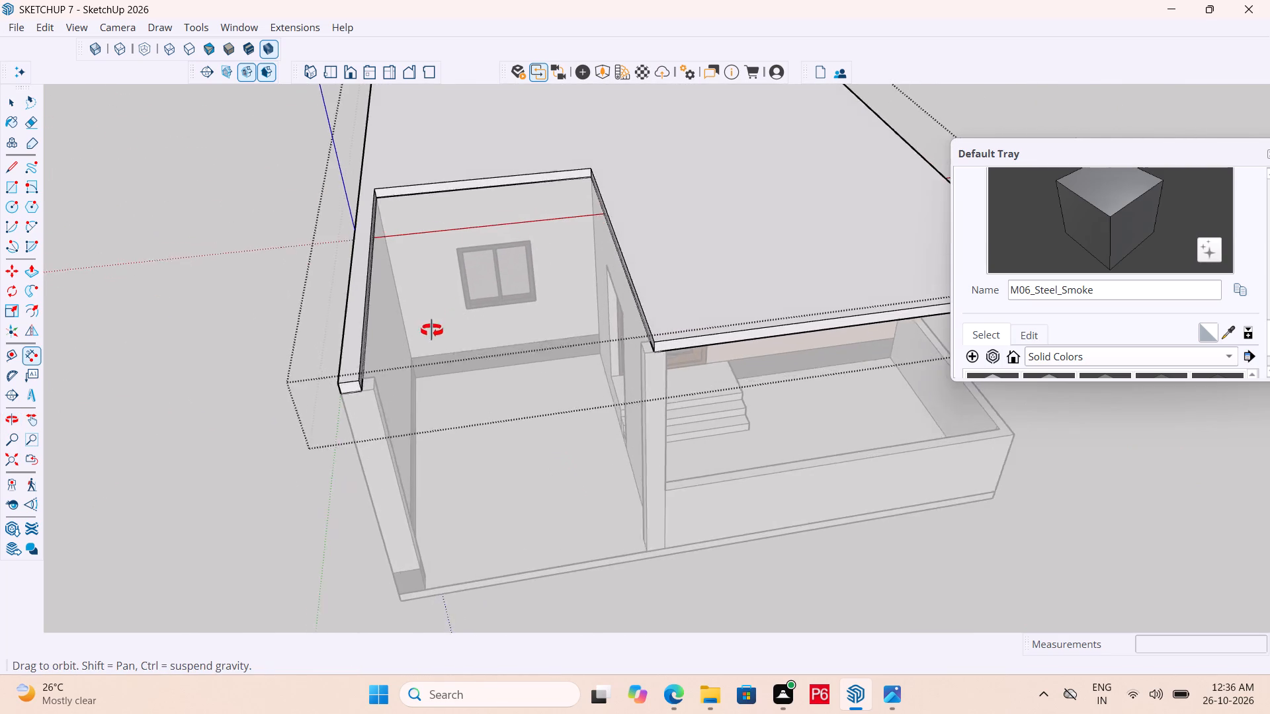
{"action": "middle_click_drag", "start_coordinate": [432, 331], "coordinate": [389, 394]}
{"action": "scroll", "coordinate": [390, 394], "scroll_direction": "up", "scroll_amount": 5}
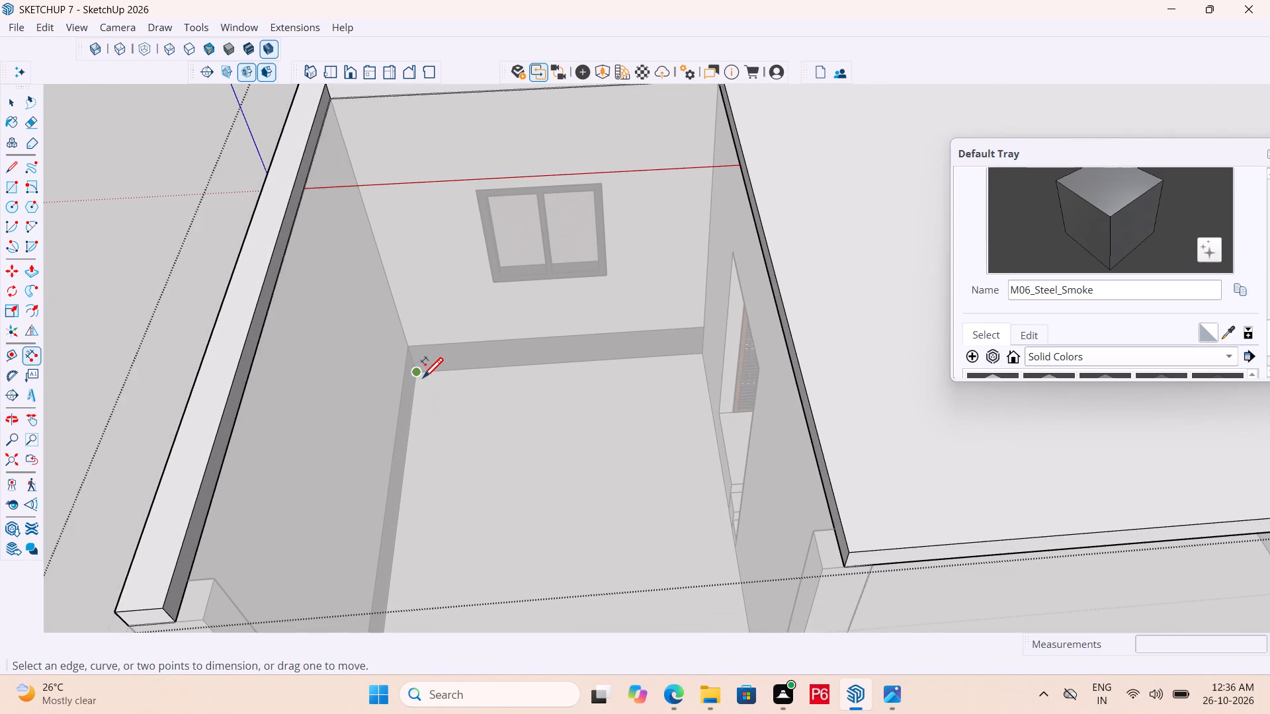
{"action": "scroll", "coordinate": [599, 346], "scroll_direction": "down", "scroll_amount": 4}
{"action": "middle_click_drag", "start_coordinate": [607, 364], "coordinate": [557, 392]}
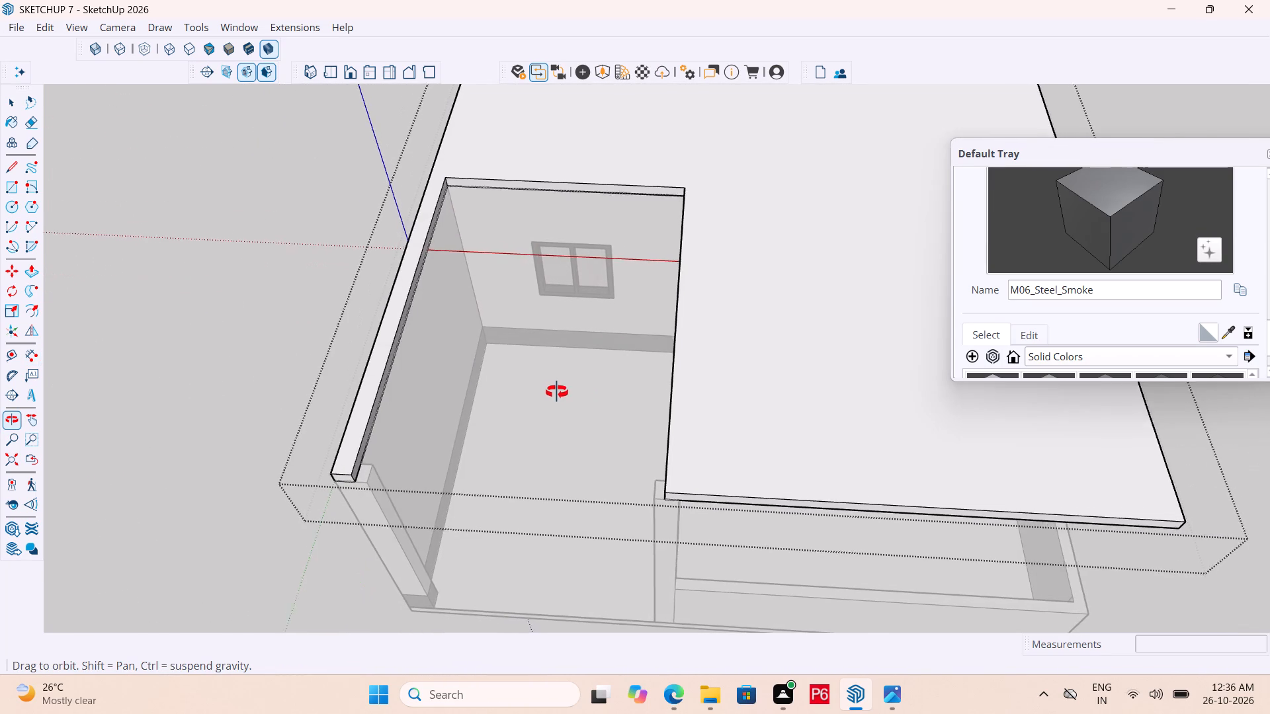
{"action": "middle_click_drag", "start_coordinate": [557, 392], "coordinate": [646, 379]}
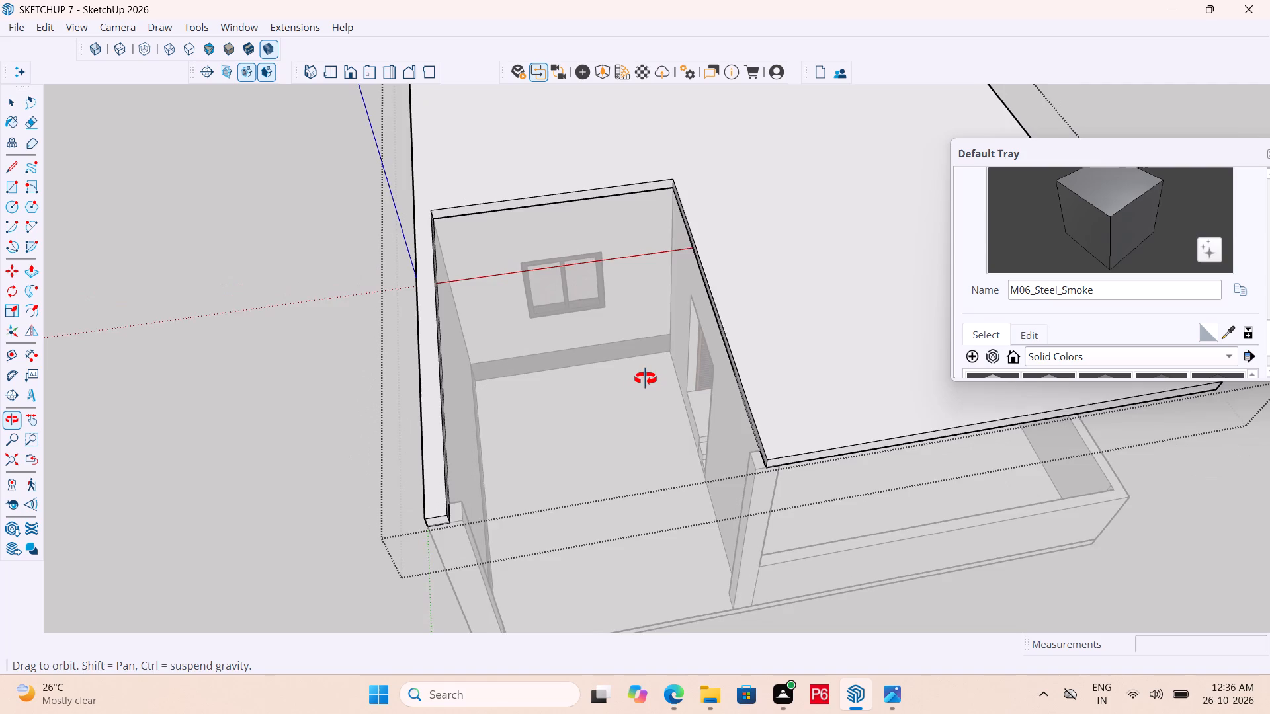
{"action": "middle_click_drag", "start_coordinate": [646, 379], "coordinate": [671, 379]}
{"action": "middle_click_drag", "start_coordinate": [799, 360], "coordinate": [566, 226]}
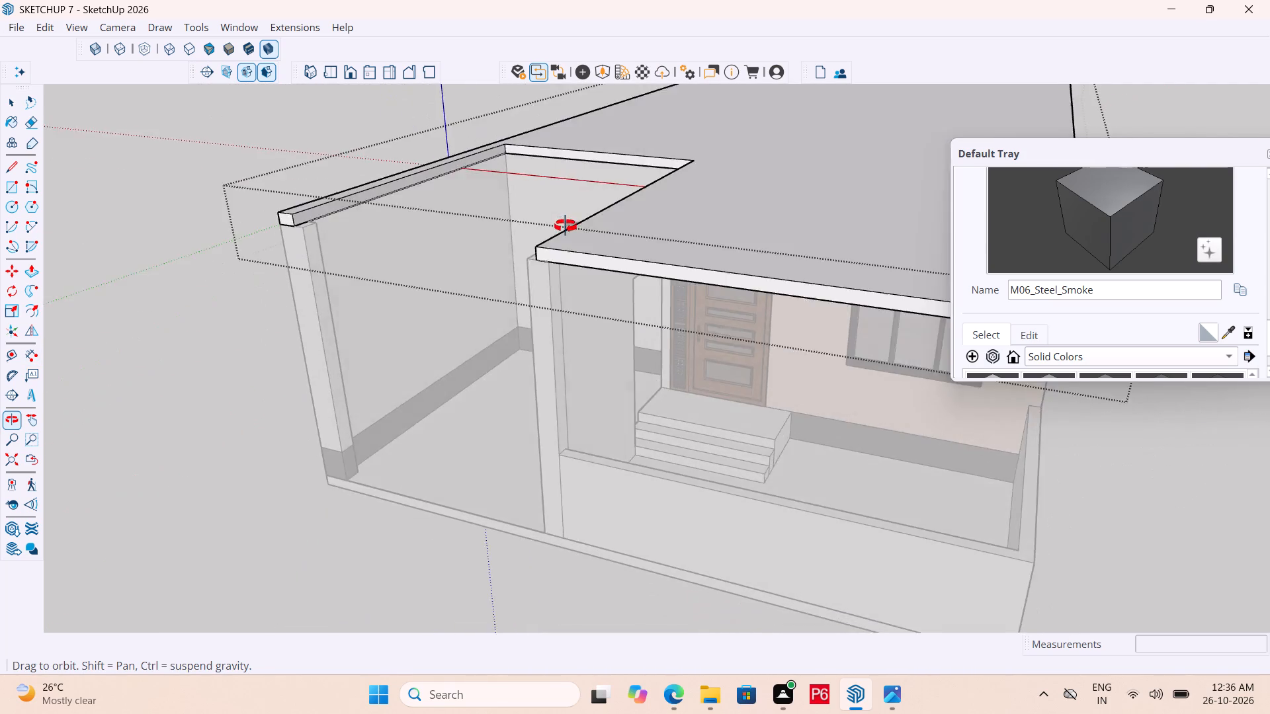
{"action": "middle_click_drag", "start_coordinate": [566, 226], "coordinate": [503, 233]}
{"action": "scroll", "coordinate": [538, 387], "scroll_direction": "up", "scroll_amount": 2}
Leave the roof group's editing mode and save the model.
{"action": "key", "text": "Escape"}
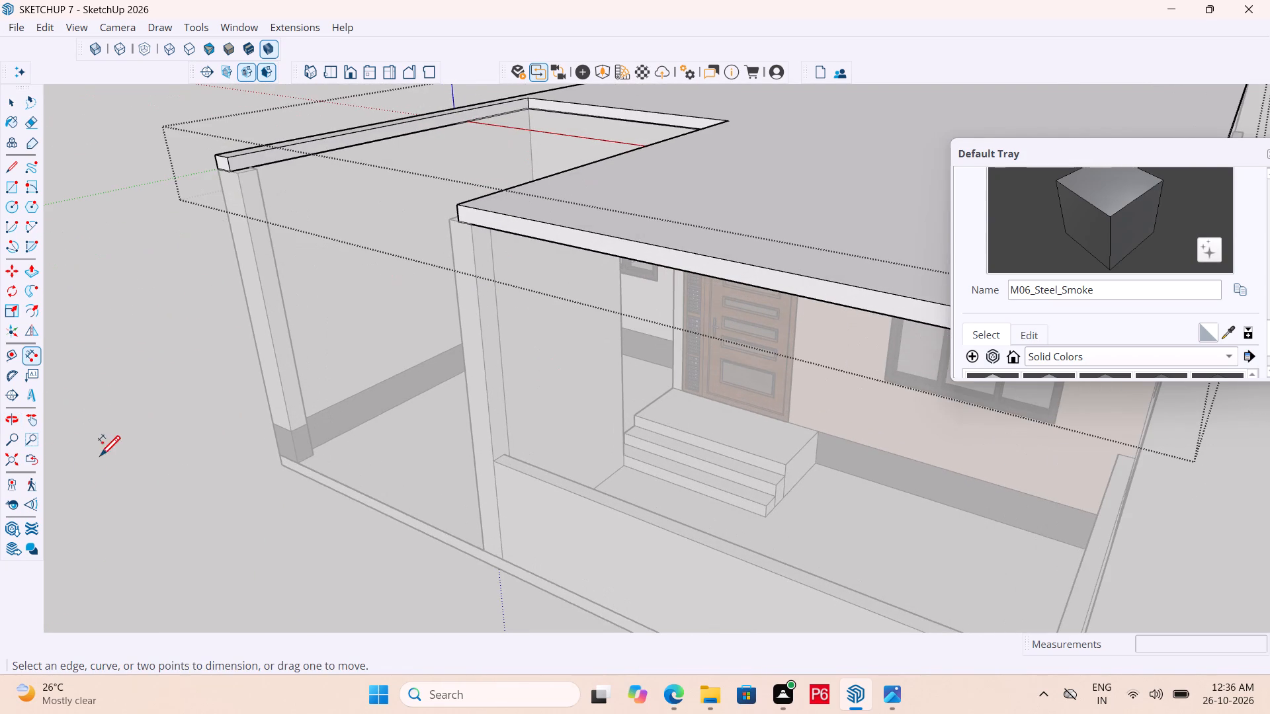
{"action": "key", "text": "space"}
{"action": "left_click", "coordinate": [132, 433]}
{"action": "key", "text": "ctrl+s"}
{"action": "key", "text": "ctrl+s"}
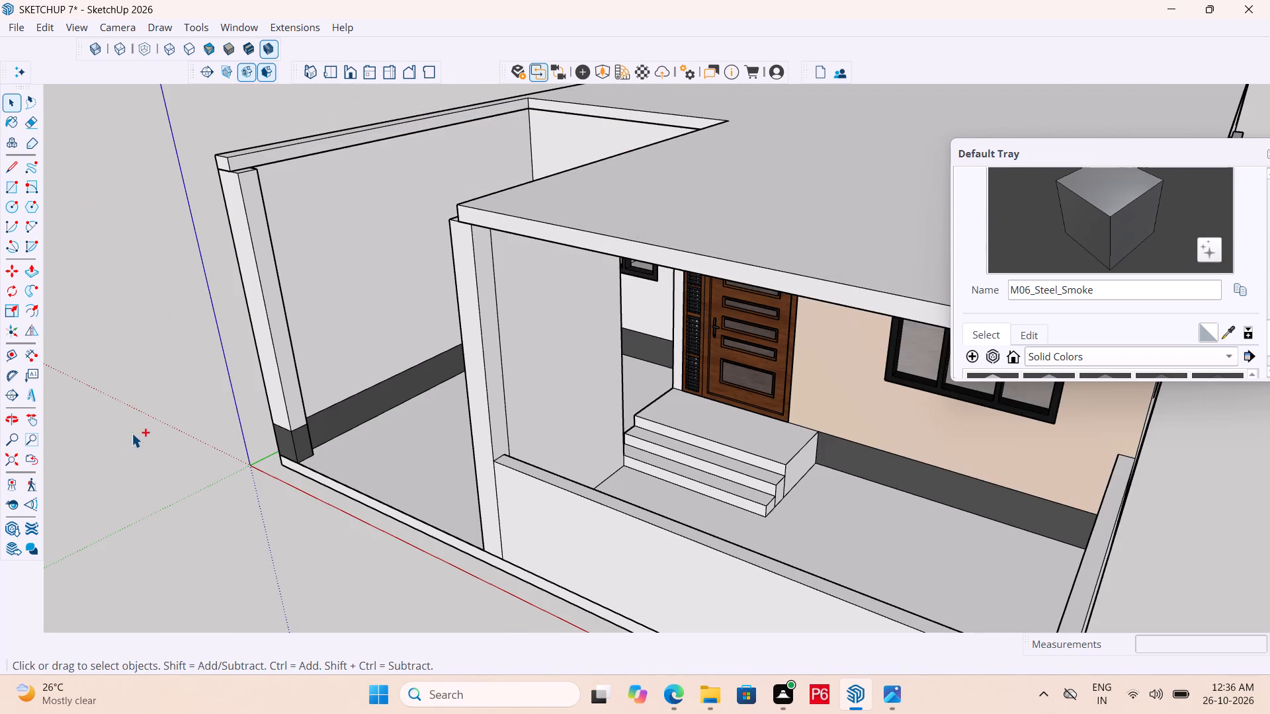
{"action": "key", "text": "ctrl+s"}
{"action": "key", "text": "ctrl+s"}
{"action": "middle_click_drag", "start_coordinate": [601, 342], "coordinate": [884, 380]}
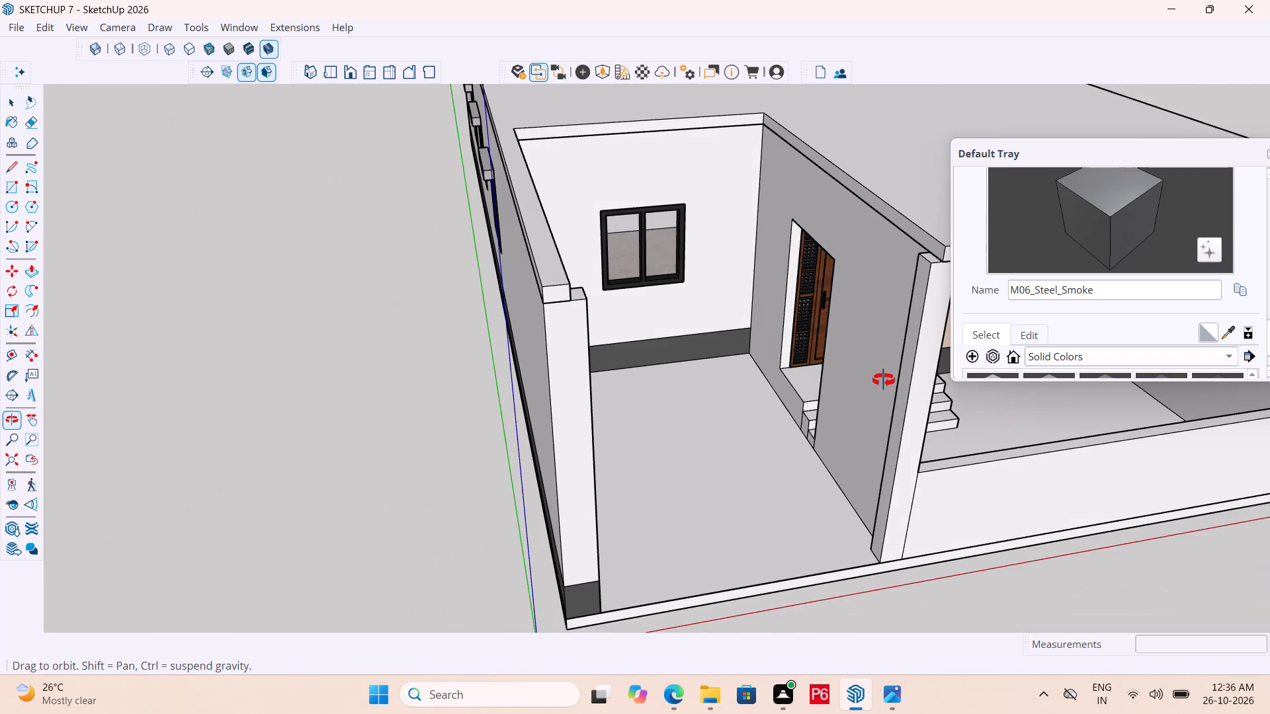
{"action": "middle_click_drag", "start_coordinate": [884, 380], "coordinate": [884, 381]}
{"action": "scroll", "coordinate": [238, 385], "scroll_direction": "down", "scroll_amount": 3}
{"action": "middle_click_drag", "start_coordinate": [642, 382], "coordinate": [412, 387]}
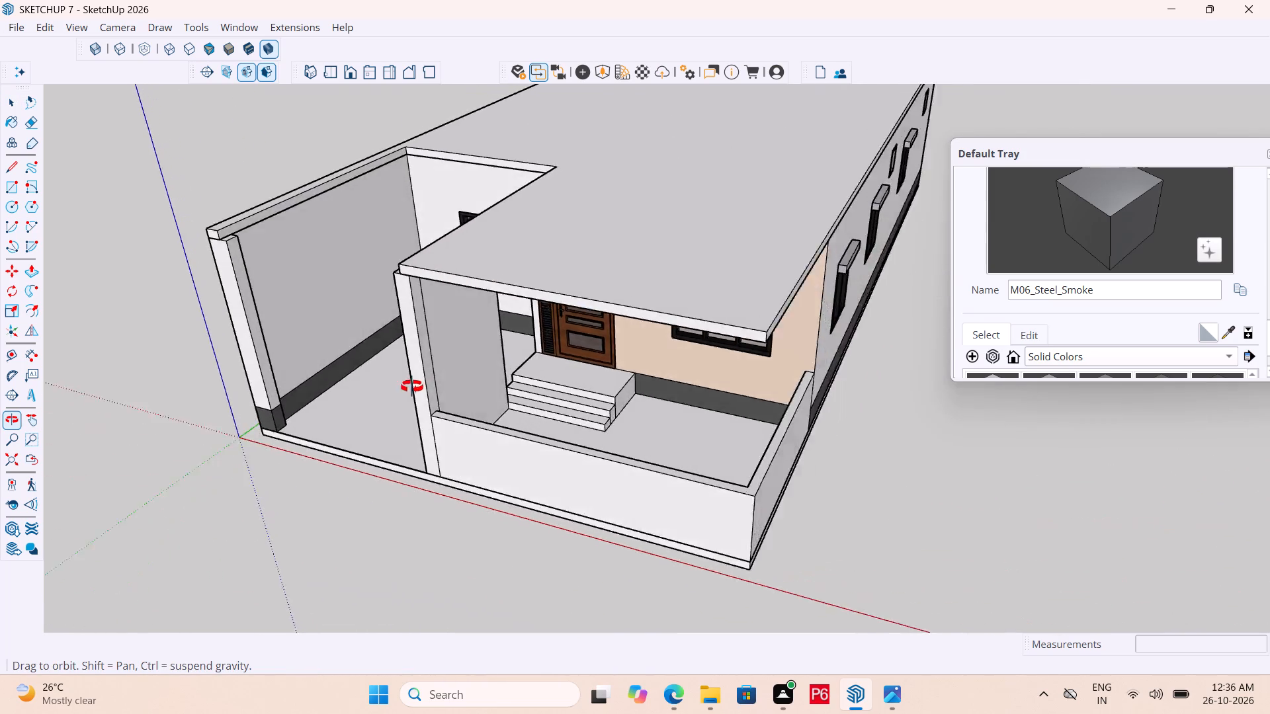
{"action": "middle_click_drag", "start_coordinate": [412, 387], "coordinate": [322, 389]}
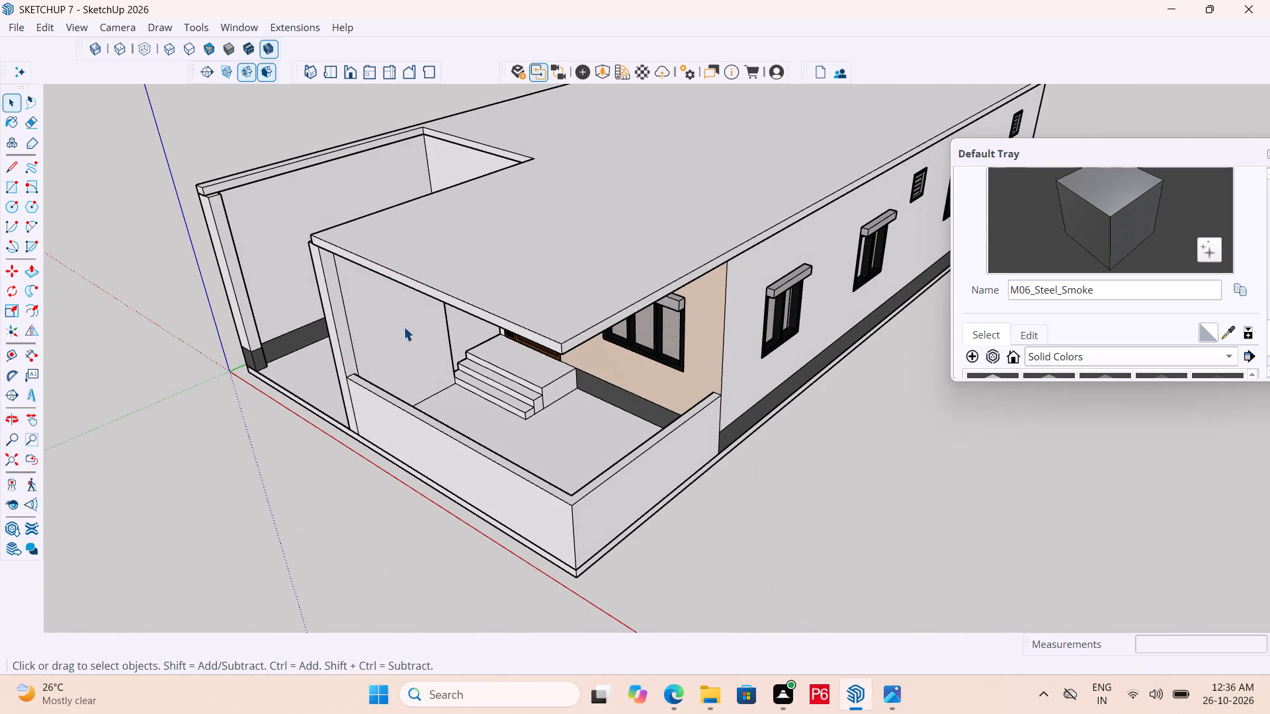
Inside the wall group, Push/Pull the side face of the opening between bay and porch by 6' 6" up to the front column.
{"action": "middle_click_drag", "start_coordinate": [291, 315], "coordinate": [853, 376]}
{"action": "scroll", "coordinate": [848, 362], "scroll_direction": "up", "scroll_amount": 2}
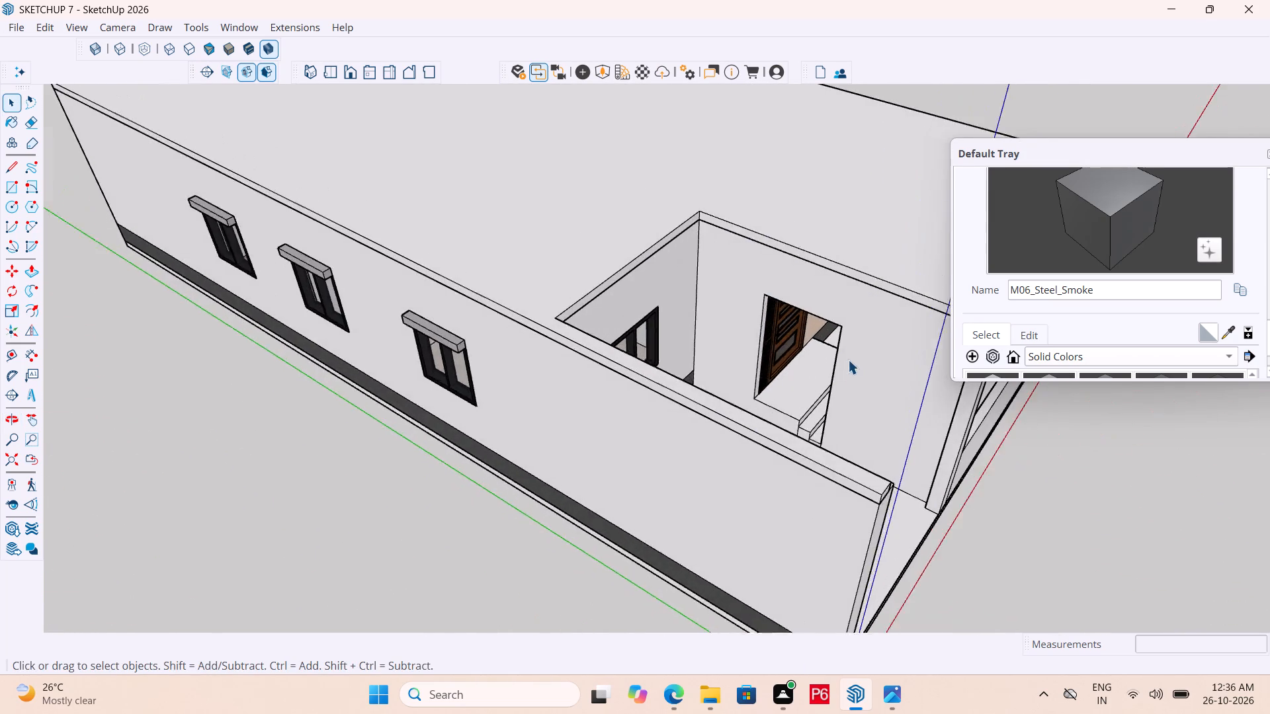
{"action": "scroll", "coordinate": [848, 360], "scroll_direction": "up", "scroll_amount": 4}
{"action": "scroll", "coordinate": [630, 356], "scroll_direction": "up", "scroll_amount": 5}
{"action": "scroll", "coordinate": [385, 395], "scroll_direction": "down", "scroll_amount": 7}
{"action": "scroll", "coordinate": [314, 411], "scroll_direction": "down", "scroll_amount": 7}
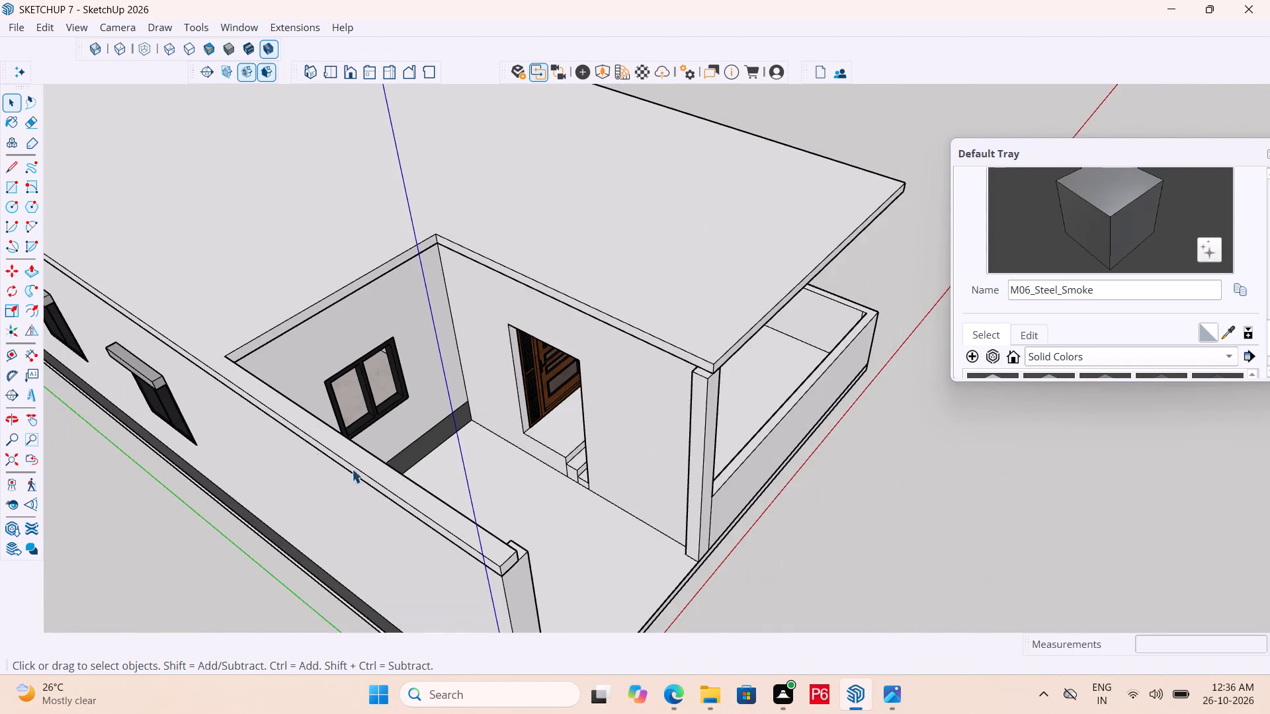
{"action": "middle_click_drag", "start_coordinate": [456, 492], "coordinate": [864, 448]}
{"action": "scroll", "coordinate": [872, 377], "scroll_direction": "up", "scroll_amount": 9}
{"action": "left_click", "coordinate": [816, 279]}
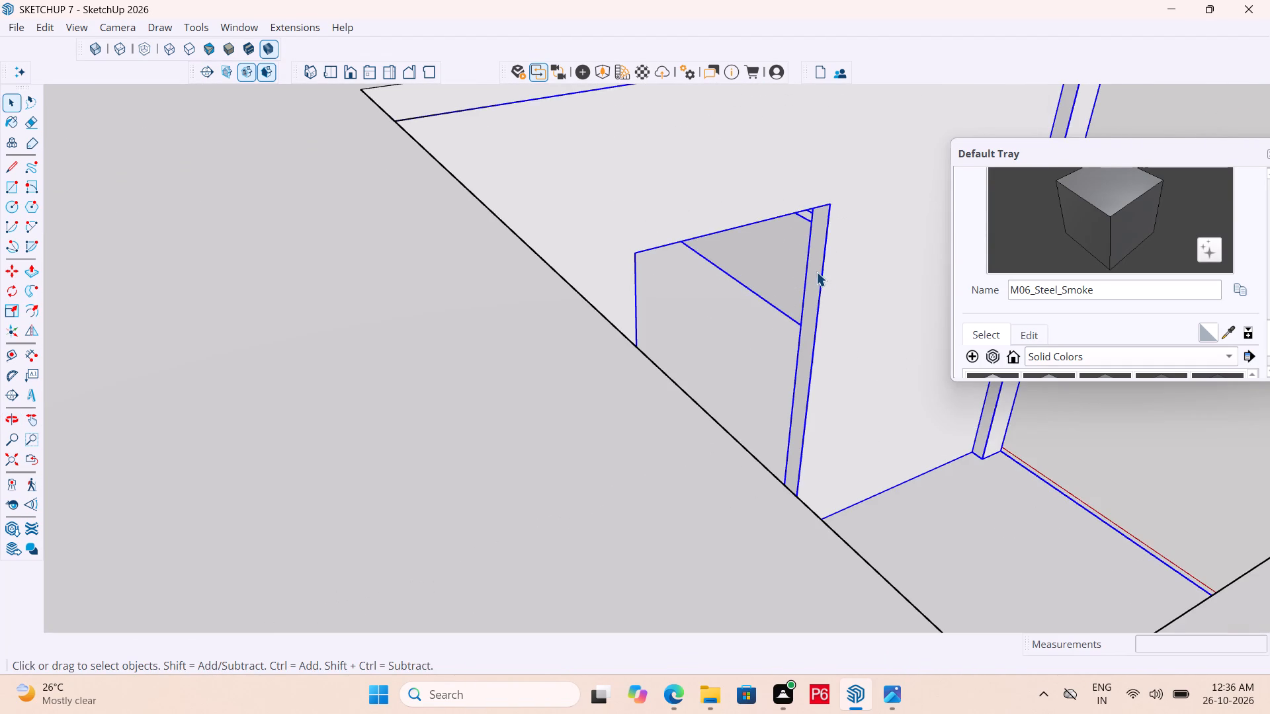
{"action": "double_click", "coordinate": [816, 270]}
{"action": "left_click", "coordinate": [816, 259]}
{"action": "scroll", "coordinate": [501, 456], "scroll_direction": "down", "scroll_amount": 4}
{"action": "key", "text": "p"}
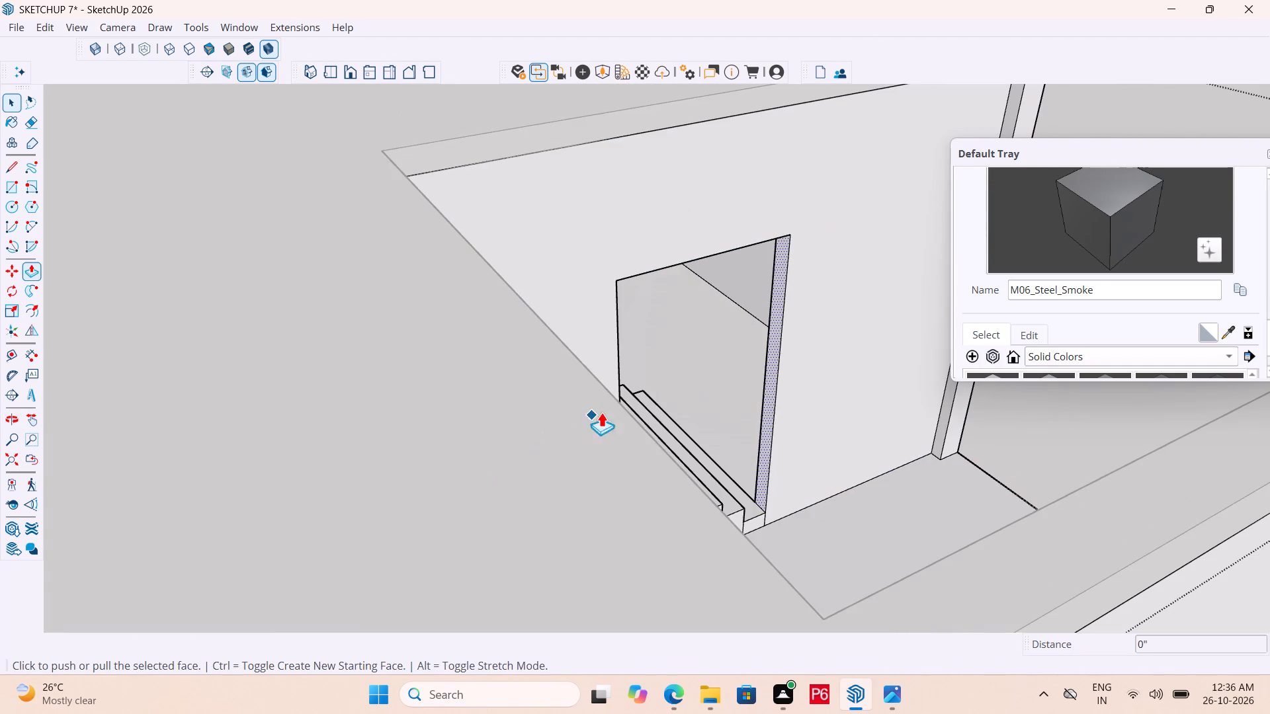
{"action": "left_click", "coordinate": [771, 370]}
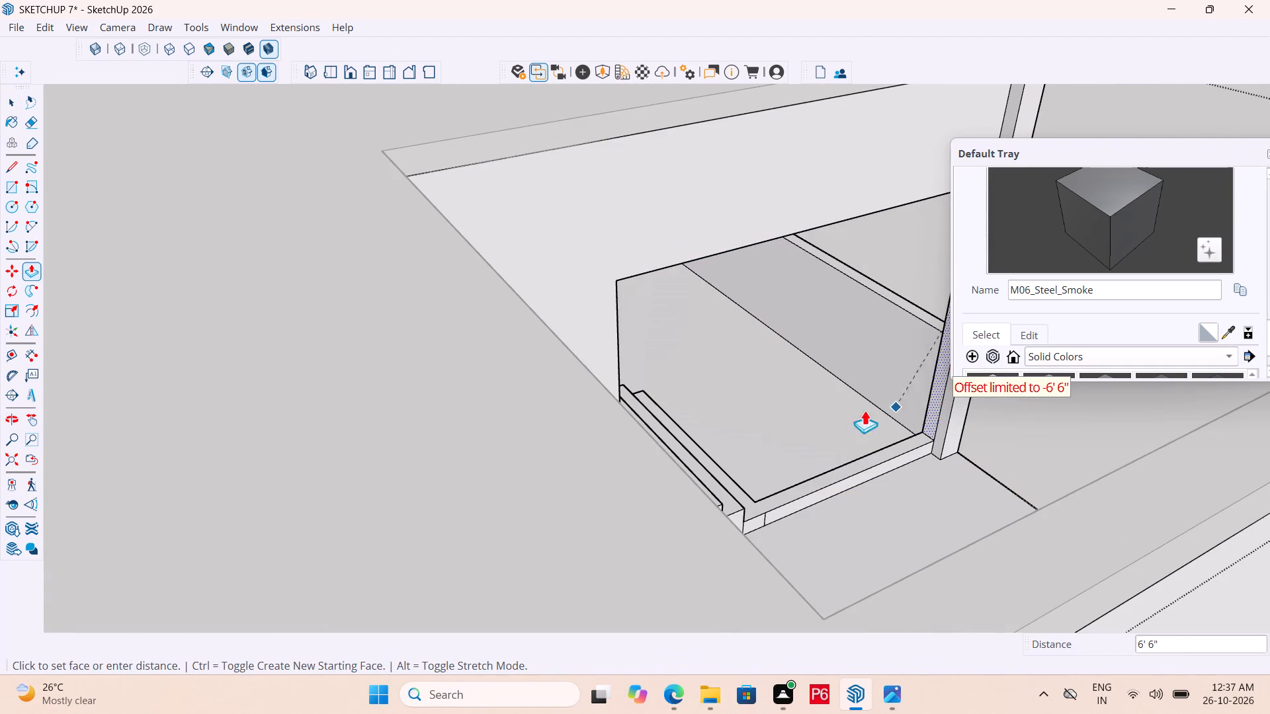
{"action": "scroll", "coordinate": [524, 499], "scroll_direction": "down", "scroll_amount": 6}
{"action": "scroll", "coordinate": [890, 338], "scroll_direction": "up", "scroll_amount": 11}
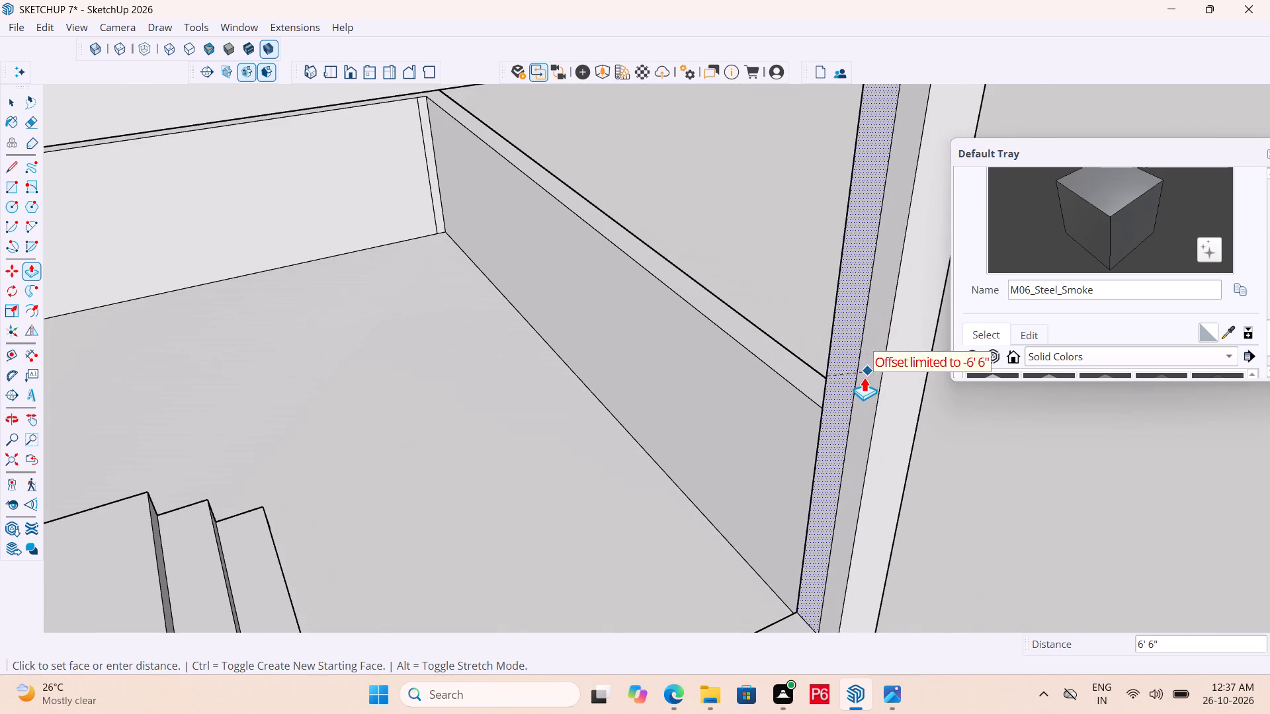
{"action": "left_click", "coordinate": [863, 379]}
Save the model.
{"action": "scroll", "coordinate": [738, 345], "scroll_direction": "down", "scroll_amount": 7}
{"action": "scroll", "coordinate": [872, 321], "scroll_direction": "down", "scroll_amount": 6}
{"action": "middle_click_drag", "start_coordinate": [951, 422], "coordinate": [65, 318]}
{"action": "scroll", "coordinate": [496, 250], "scroll_direction": "down", "scroll_amount": 7}
{"action": "scroll", "coordinate": [709, 278], "scroll_direction": "down", "scroll_amount": 3}
{"action": "middle_click_drag", "start_coordinate": [665, 328], "coordinate": [687, 396]}
{"action": "key", "text": "ctrl+s"}
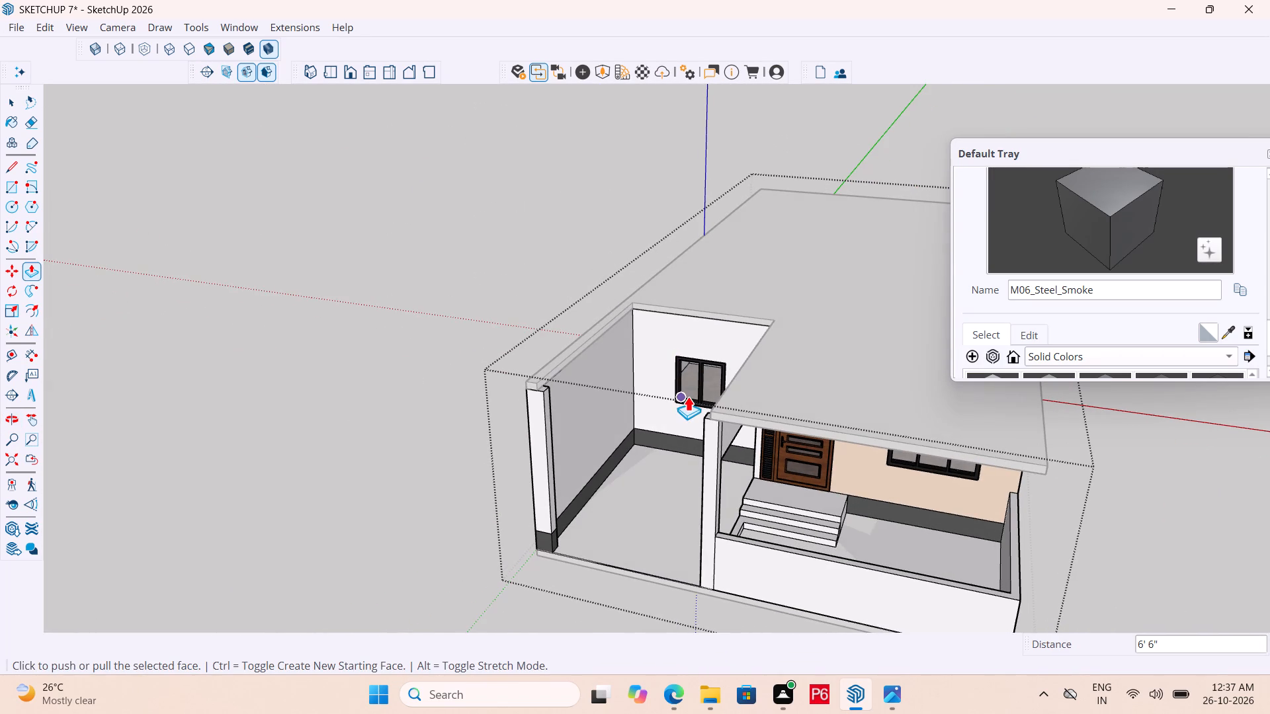
{"action": "key", "text": "ctrl+s"}
{"action": "key", "text": "ctrl+s"}
{"action": "key", "text": "ctrl+s"}
{"action": "scroll", "coordinate": [712, 417], "scroll_direction": "up", "scroll_amount": 3, "text": "ctrl"}
{"action": "middle_click_drag", "start_coordinate": [712, 426], "coordinate": [872, 453]}
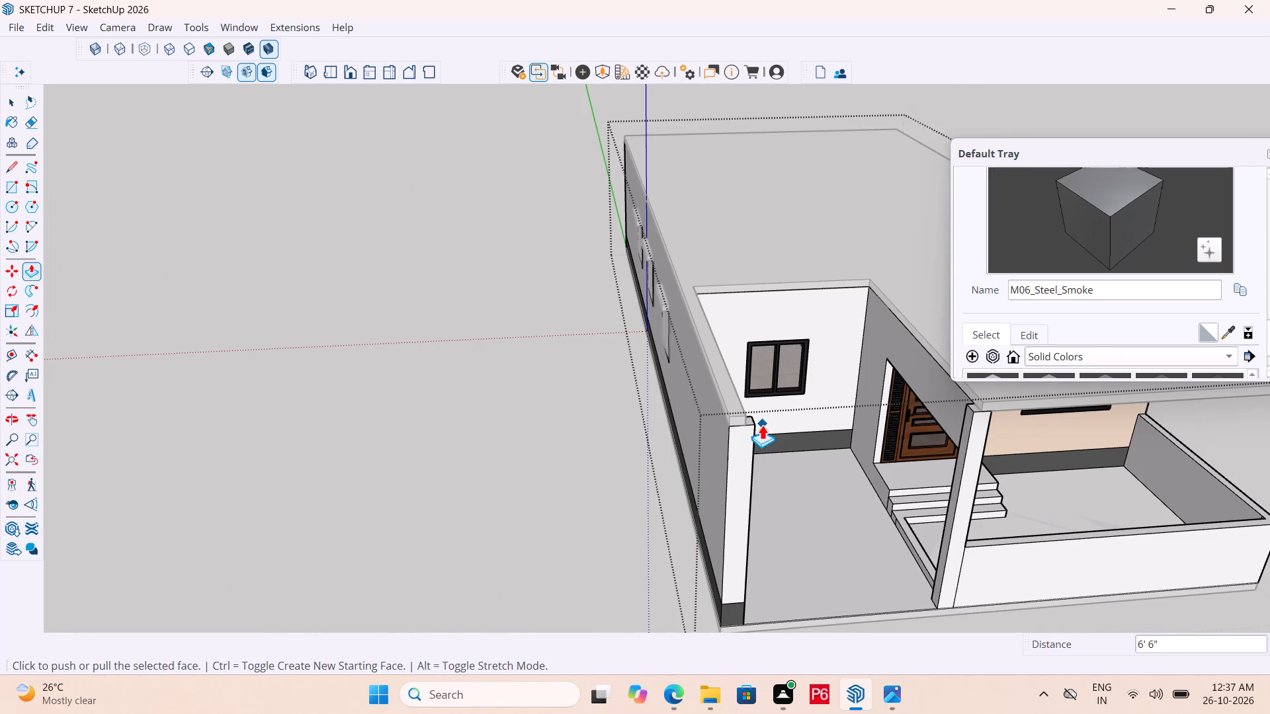
{"action": "scroll", "coordinate": [595, 437], "scroll_direction": "down", "scroll_amount": 2}
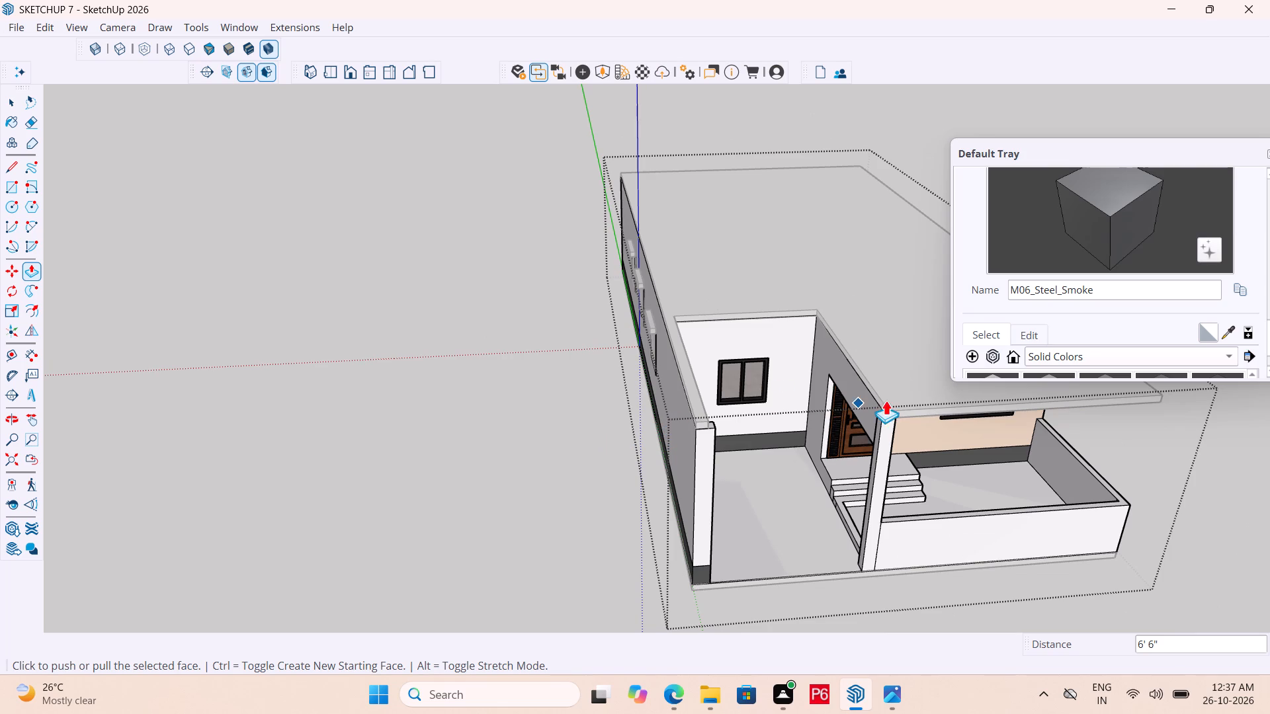
{"action": "scroll", "coordinate": [917, 391], "scroll_direction": "up", "scroll_amount": 11}
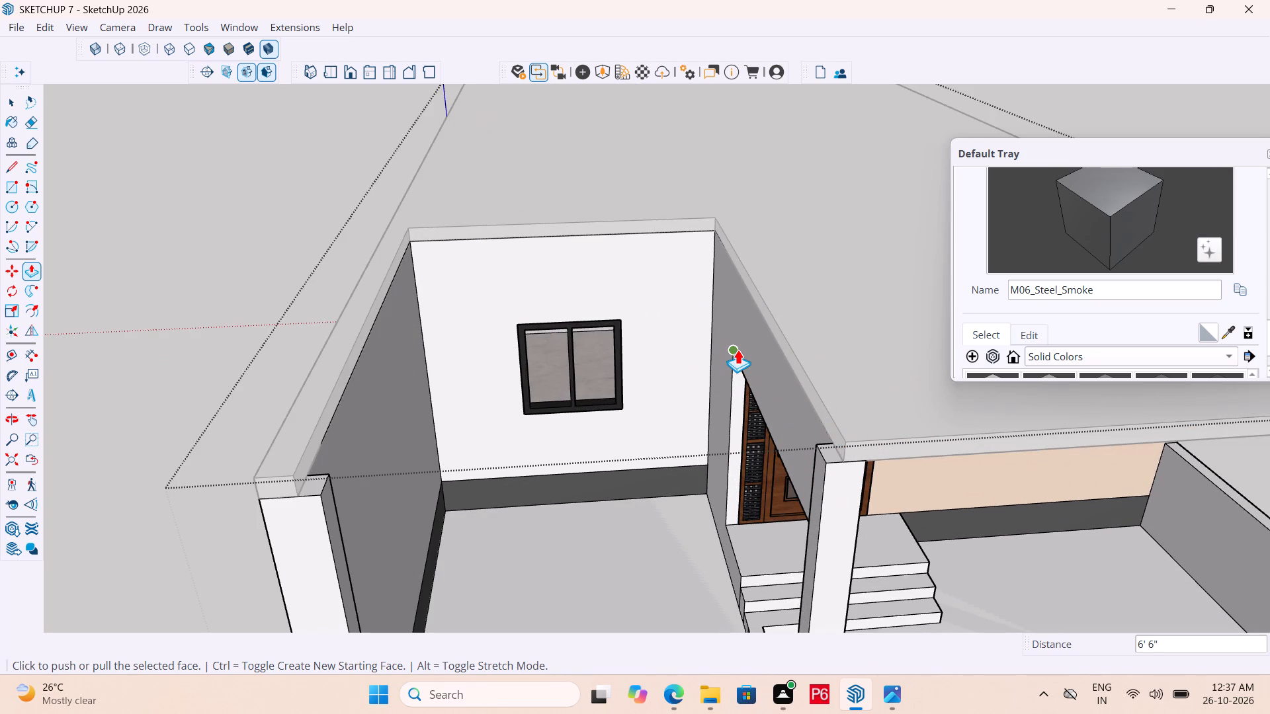
{"action": "key", "text": "ctrl+s"}
{"action": "key", "text": "ctrl+s"}
{"action": "key", "text": "ctrl+s"}
{"action": "key", "text": "ctrl+s"}
Inside the roof group, Push/Pull the cut-out's porch-side edge face flush with the front column's bay-side face.
{"action": "key", "text": "space"}
{"action": "scroll", "coordinate": [752, 258], "scroll_direction": "down", "scroll_amount": 6}
{"action": "middle_click_drag", "start_coordinate": [814, 375], "coordinate": [879, 430]}
{"action": "key", "text": "space"}
{"action": "scroll", "coordinate": [882, 418], "scroll_direction": "up", "scroll_amount": 6}
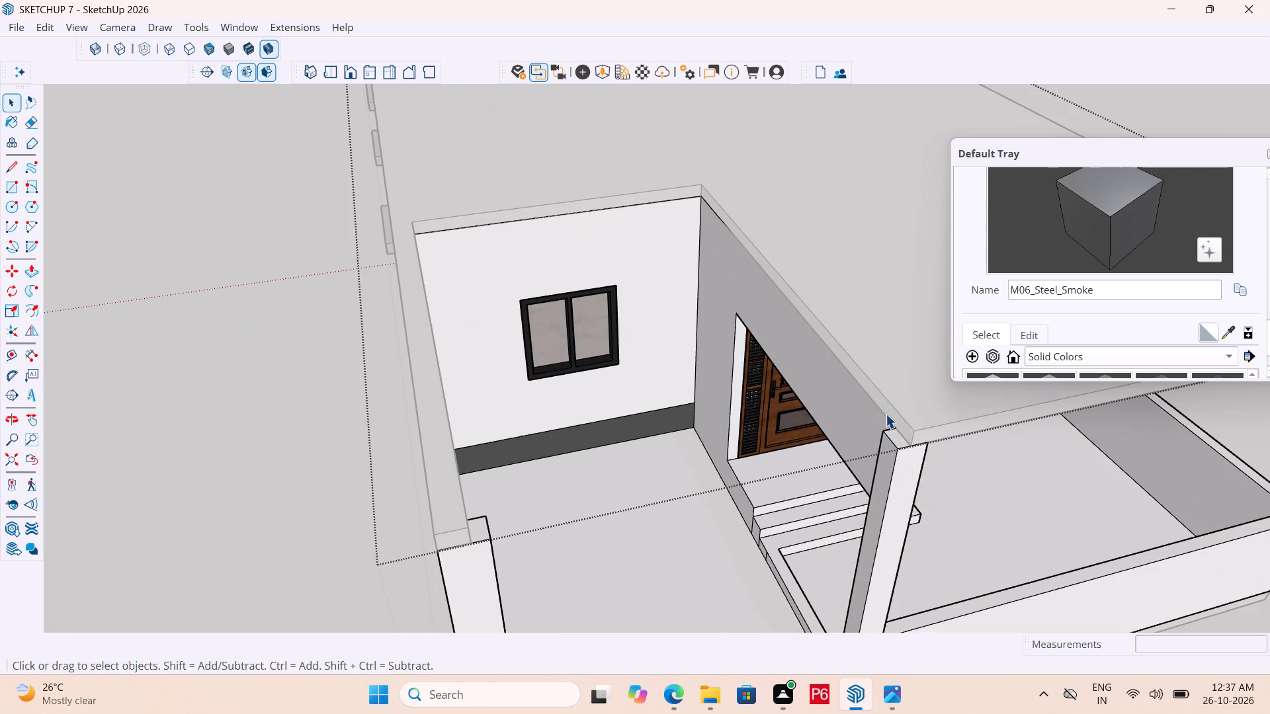
{"action": "left_click", "coordinate": [886, 414]}
{"action": "double_click", "coordinate": [887, 409]}
{"action": "left_click", "coordinate": [887, 409]}
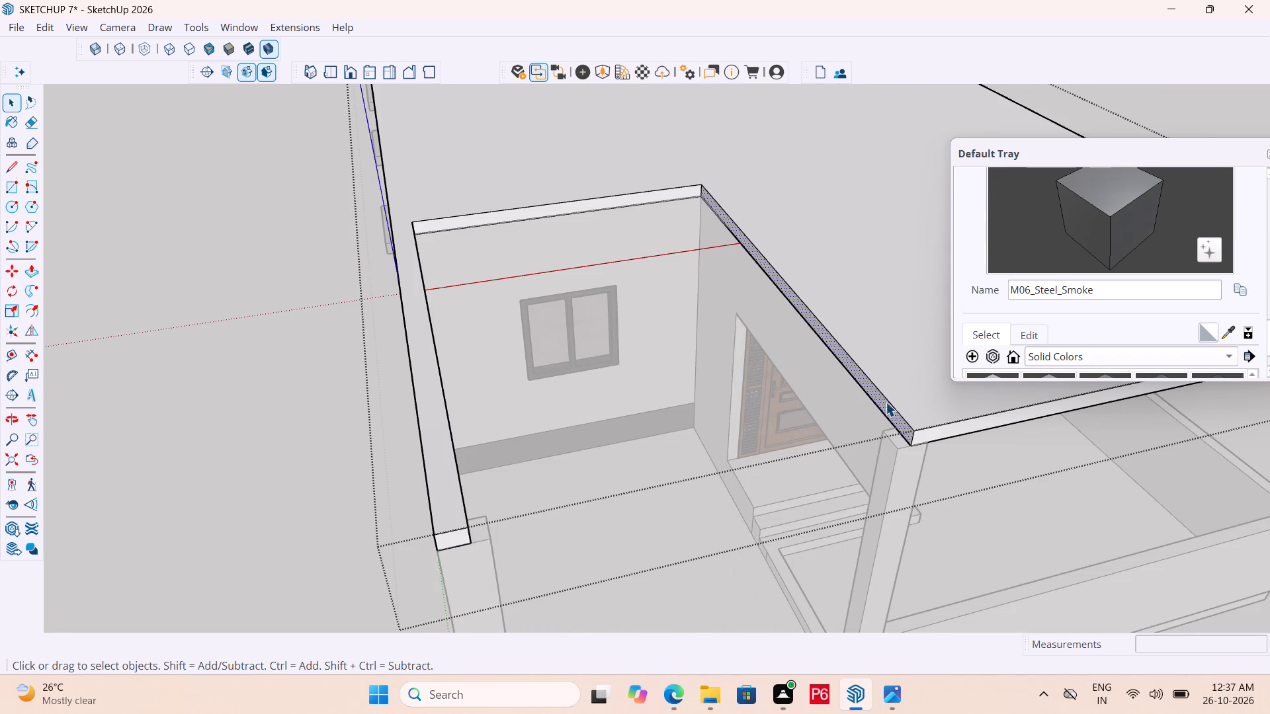
{"action": "left_click", "coordinate": [886, 402]}
{"action": "left_click", "coordinate": [888, 410]}
{"action": "key", "text": "p"}
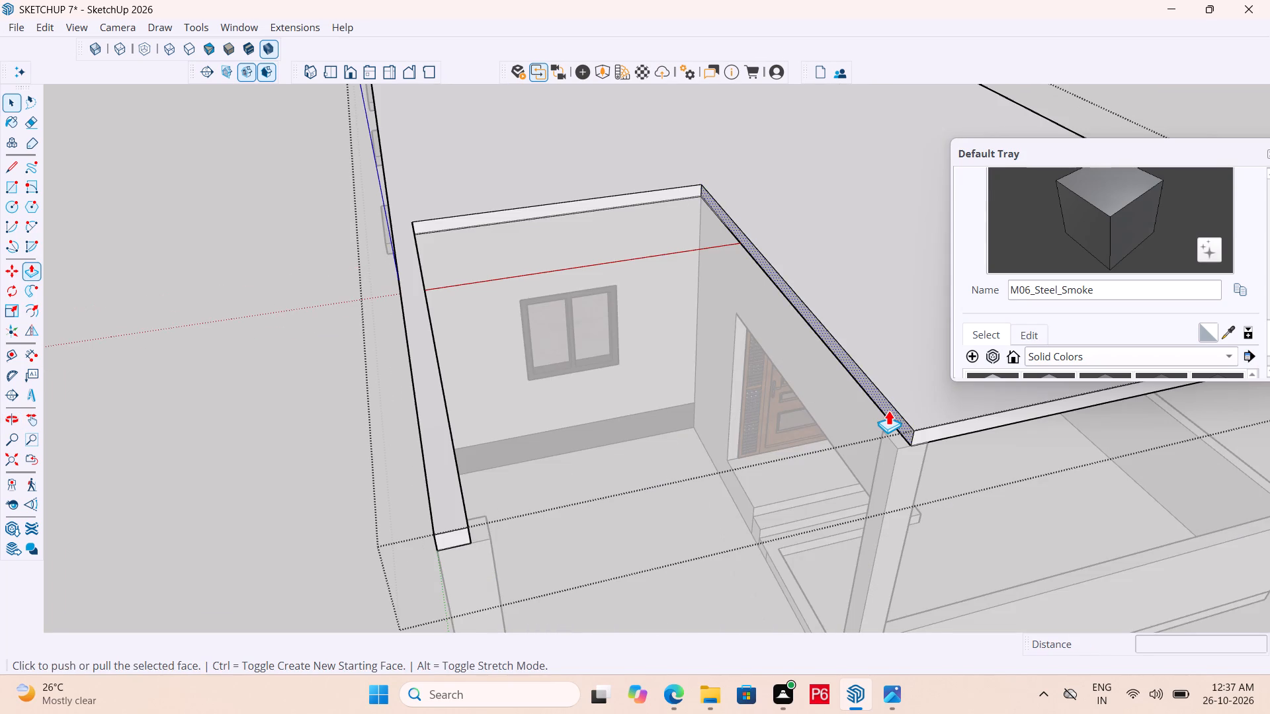
{"action": "left_click", "coordinate": [888, 410]}
{"action": "left_click", "coordinate": [885, 472]}
Save the model and leave the roof group's editing mode.
{"action": "scroll", "coordinate": [827, 413], "scroll_direction": "down", "scroll_amount": 6}
{"action": "middle_click_drag", "start_coordinate": [868, 434], "coordinate": [864, 434]}
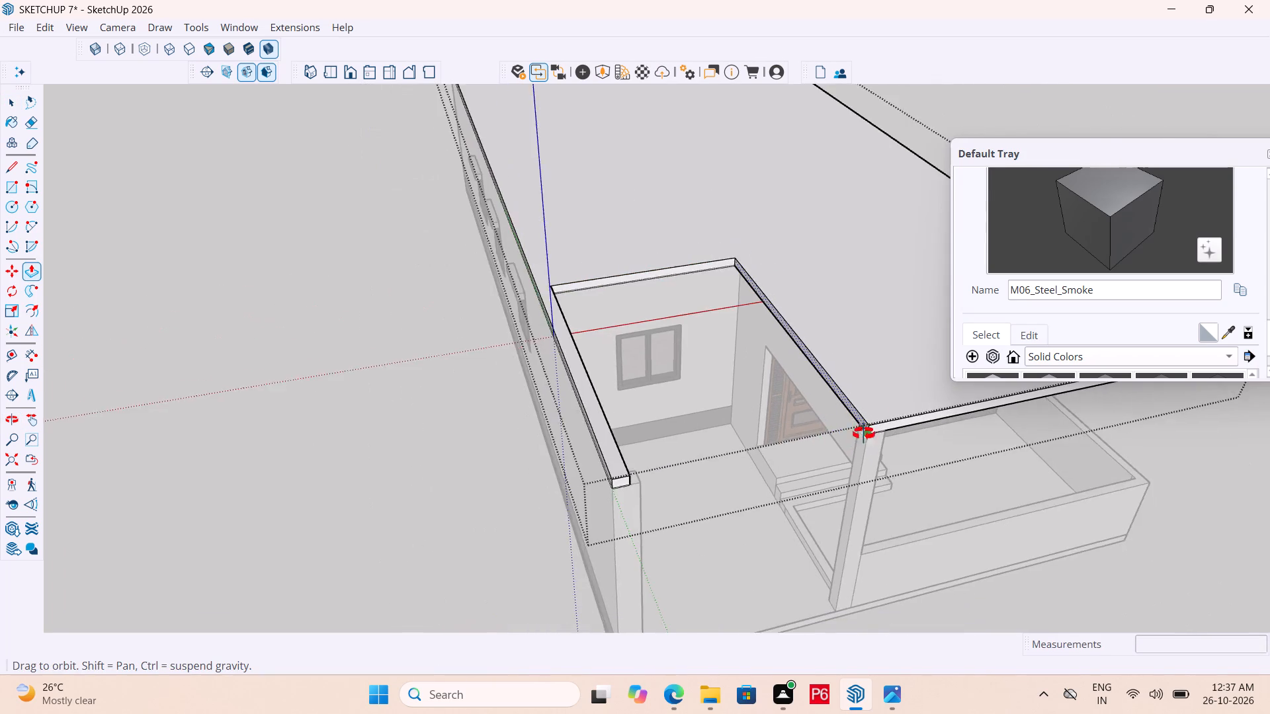
{"action": "middle_click_drag", "start_coordinate": [864, 434], "coordinate": [655, 421]}
{"action": "key", "text": "ctrl+s"}
{"action": "key", "text": "ctrl+s"}
{"action": "key", "text": "ctrl+s"}
{"action": "key", "text": "ctrl+s"}
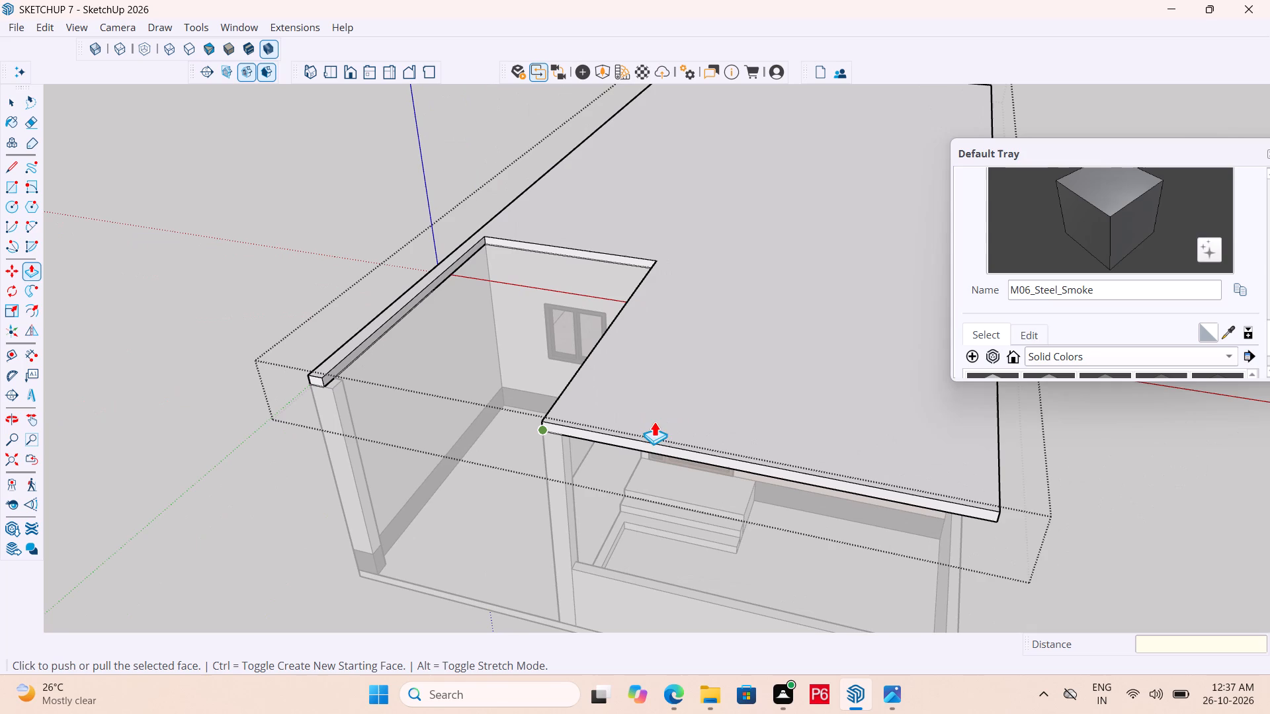
{"action": "key", "text": "ctrl+s"}
{"action": "scroll", "coordinate": [713, 411], "scroll_direction": "down", "scroll_amount": 5}
{"action": "middle_click_drag", "start_coordinate": [656, 441], "coordinate": [758, 486]}
{"action": "scroll", "coordinate": [658, 442], "scroll_direction": "down", "scroll_amount": 1}
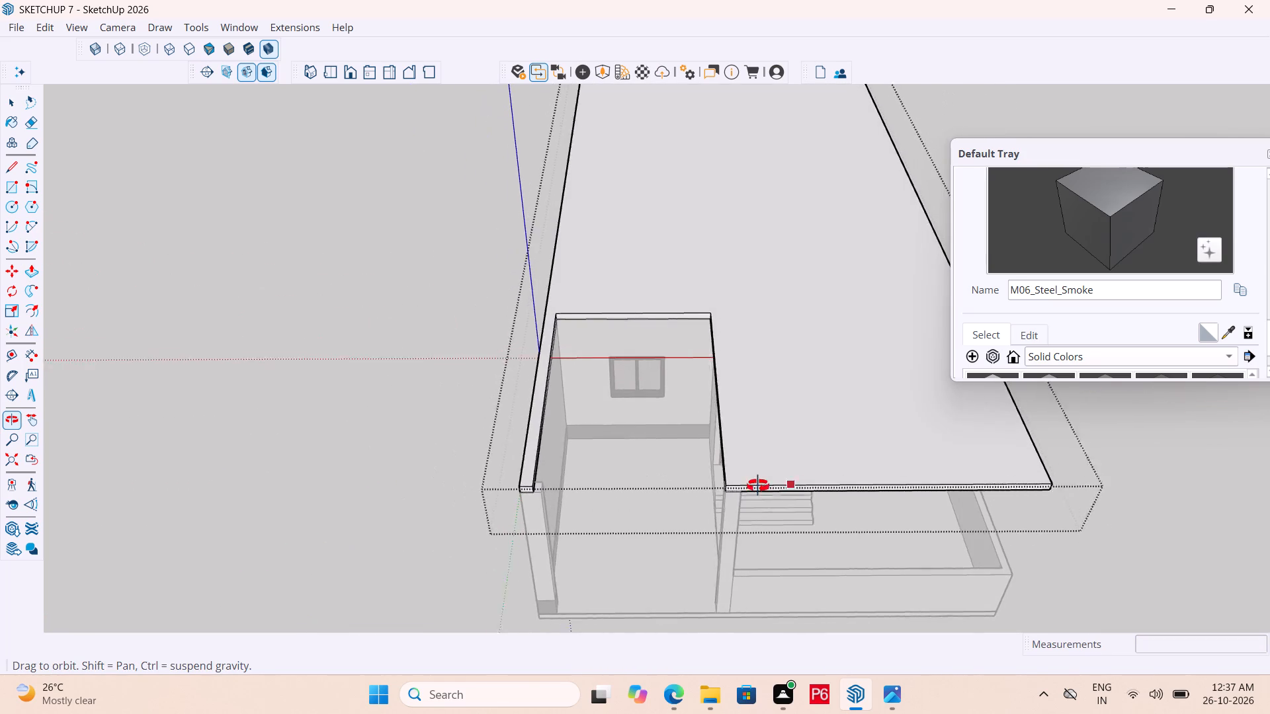
{"action": "middle_click_drag", "start_coordinate": [758, 486], "coordinate": [697, 473]}
{"action": "key", "text": "space"}
{"action": "double_click", "coordinate": [319, 361]}
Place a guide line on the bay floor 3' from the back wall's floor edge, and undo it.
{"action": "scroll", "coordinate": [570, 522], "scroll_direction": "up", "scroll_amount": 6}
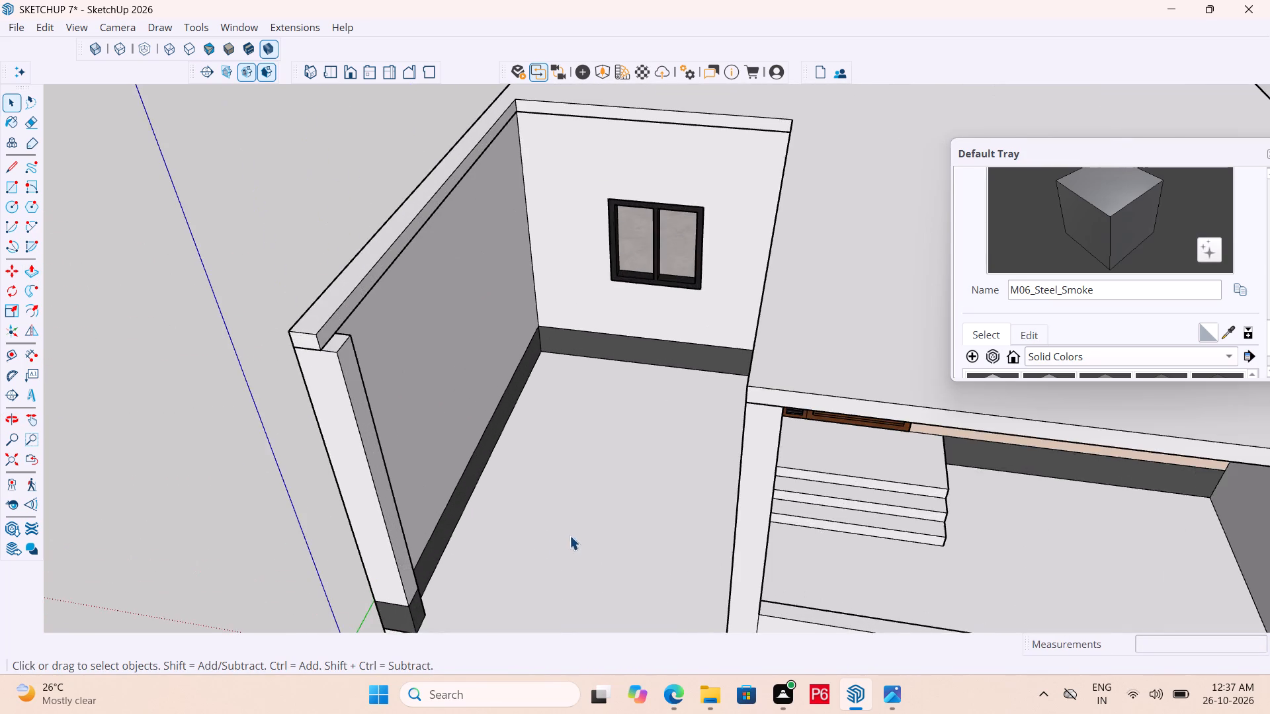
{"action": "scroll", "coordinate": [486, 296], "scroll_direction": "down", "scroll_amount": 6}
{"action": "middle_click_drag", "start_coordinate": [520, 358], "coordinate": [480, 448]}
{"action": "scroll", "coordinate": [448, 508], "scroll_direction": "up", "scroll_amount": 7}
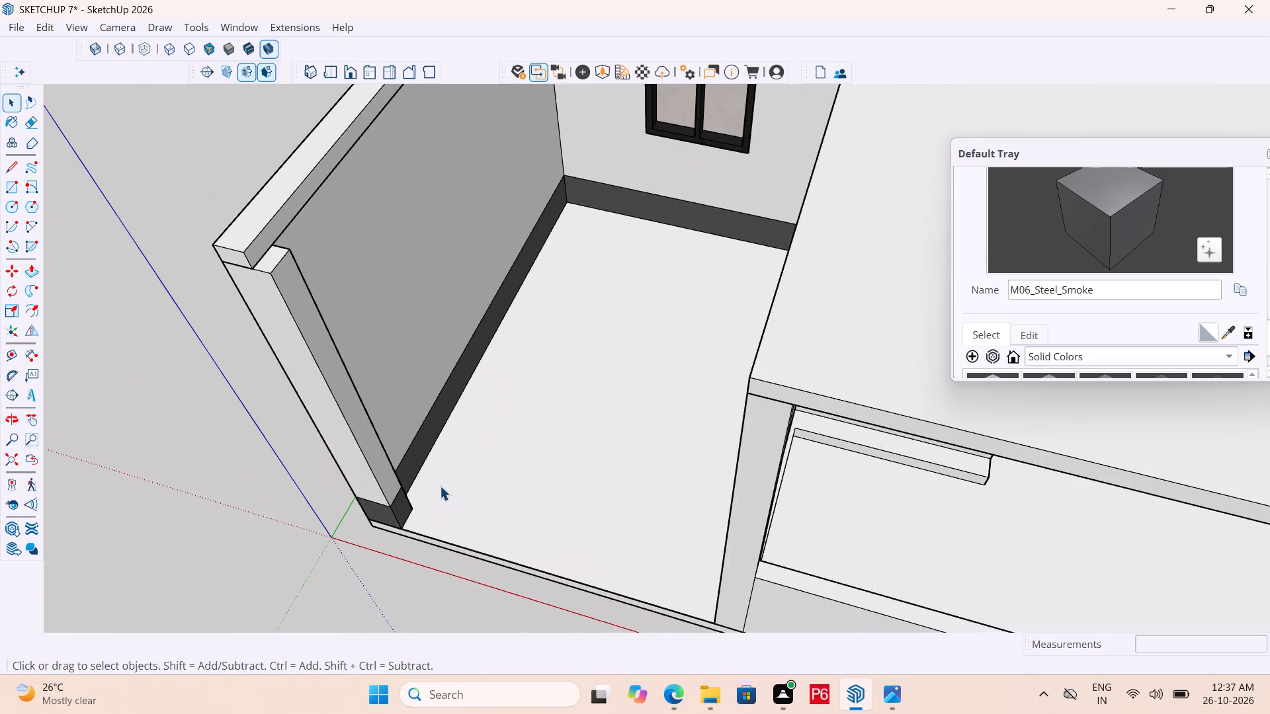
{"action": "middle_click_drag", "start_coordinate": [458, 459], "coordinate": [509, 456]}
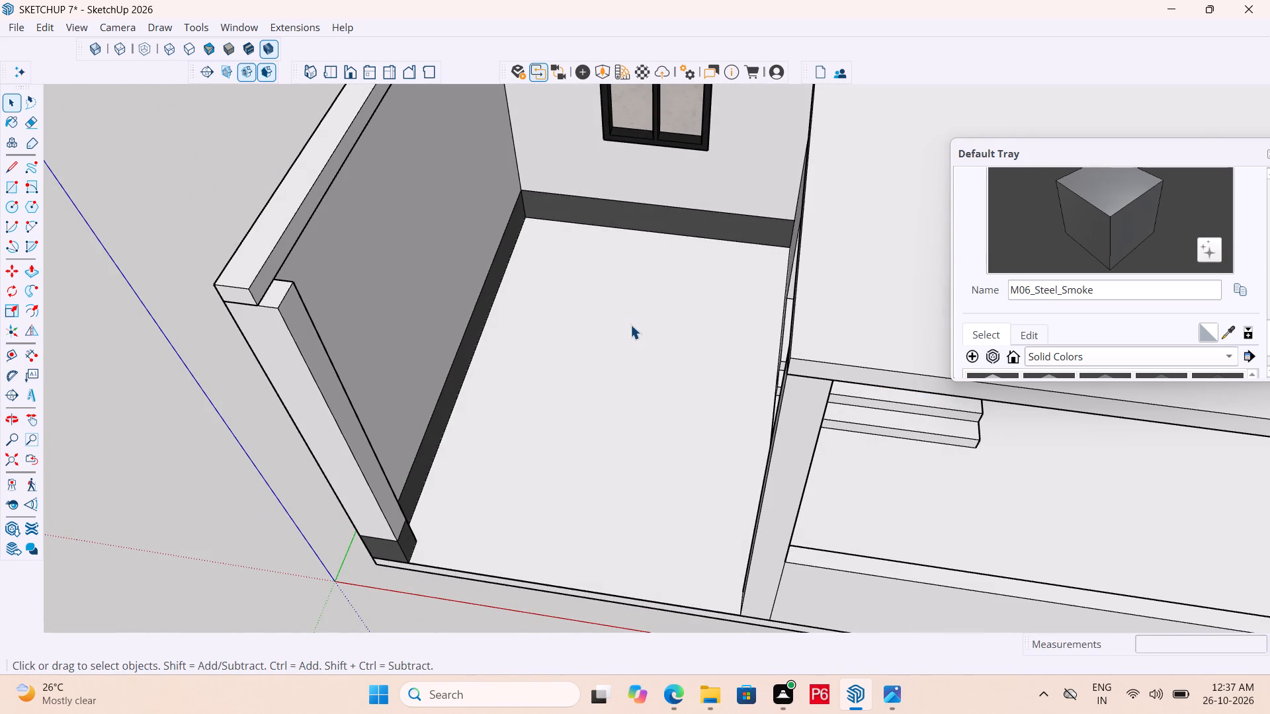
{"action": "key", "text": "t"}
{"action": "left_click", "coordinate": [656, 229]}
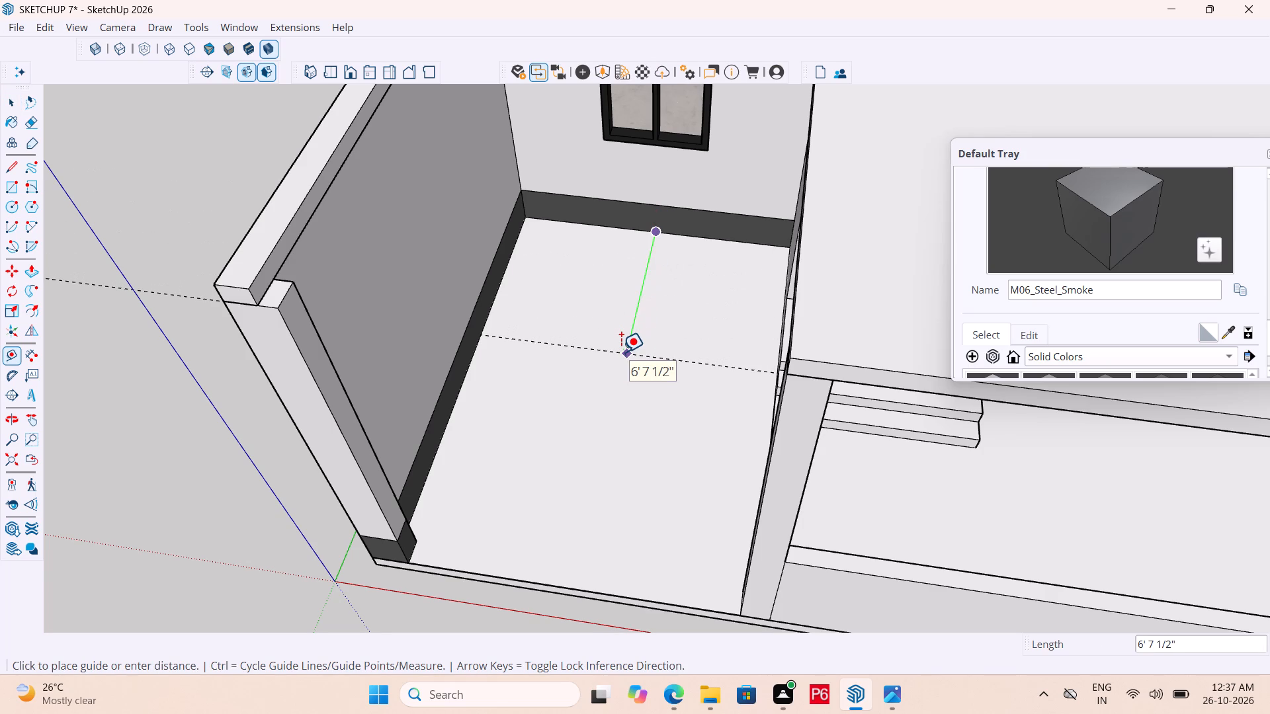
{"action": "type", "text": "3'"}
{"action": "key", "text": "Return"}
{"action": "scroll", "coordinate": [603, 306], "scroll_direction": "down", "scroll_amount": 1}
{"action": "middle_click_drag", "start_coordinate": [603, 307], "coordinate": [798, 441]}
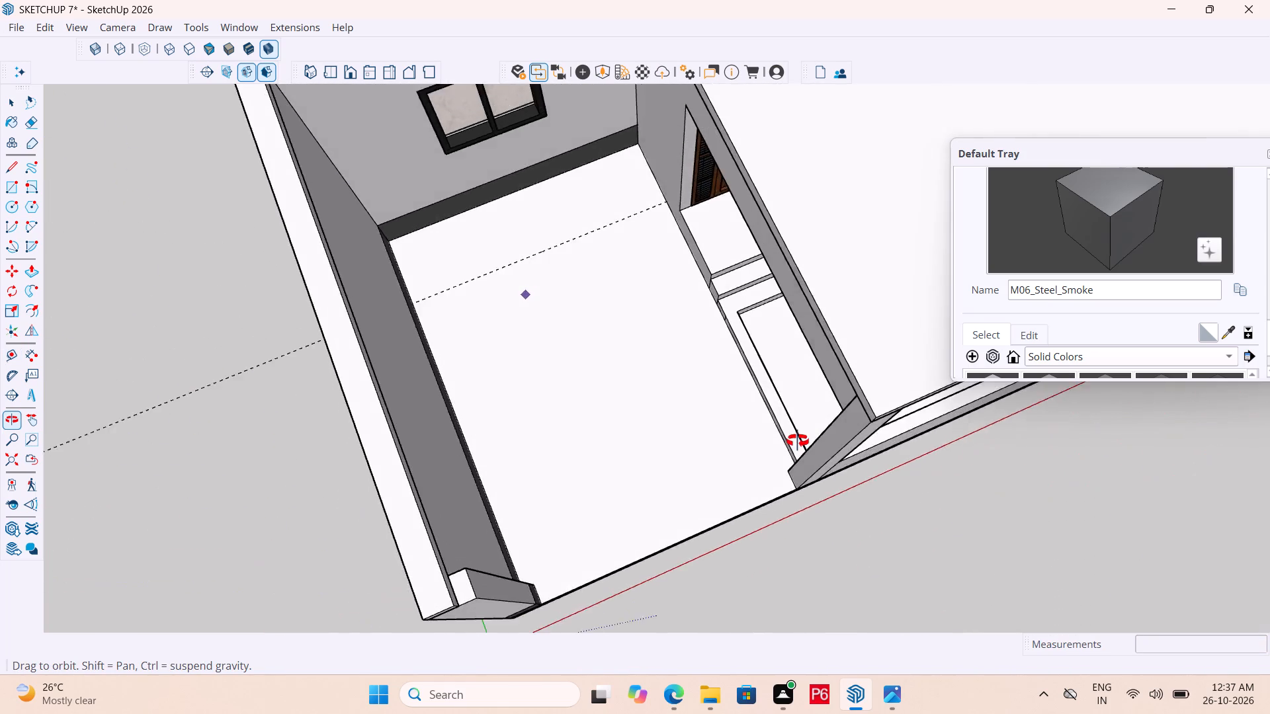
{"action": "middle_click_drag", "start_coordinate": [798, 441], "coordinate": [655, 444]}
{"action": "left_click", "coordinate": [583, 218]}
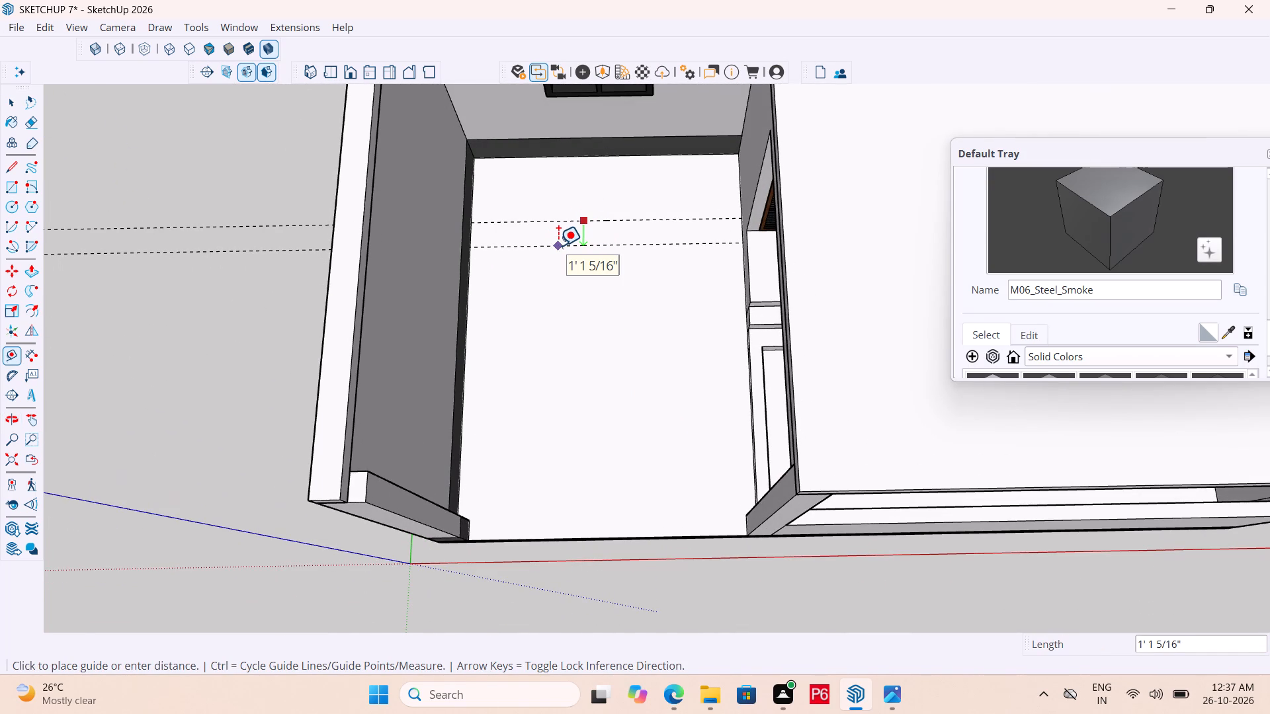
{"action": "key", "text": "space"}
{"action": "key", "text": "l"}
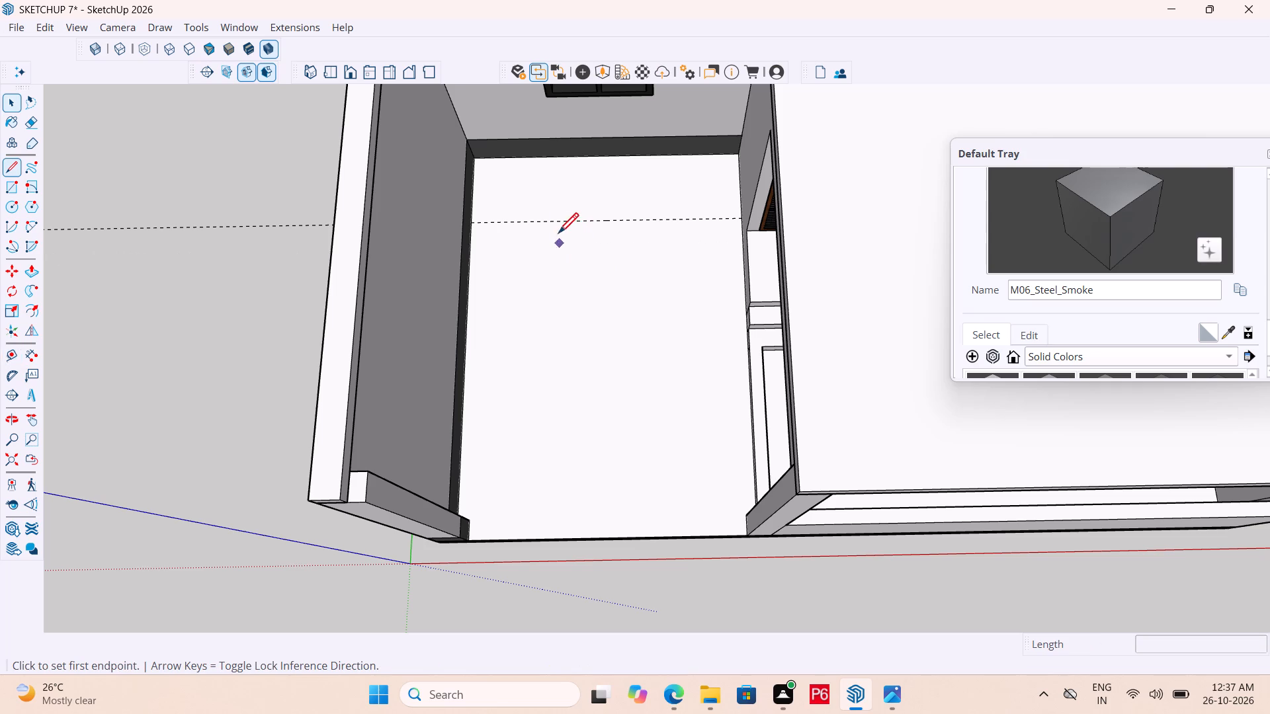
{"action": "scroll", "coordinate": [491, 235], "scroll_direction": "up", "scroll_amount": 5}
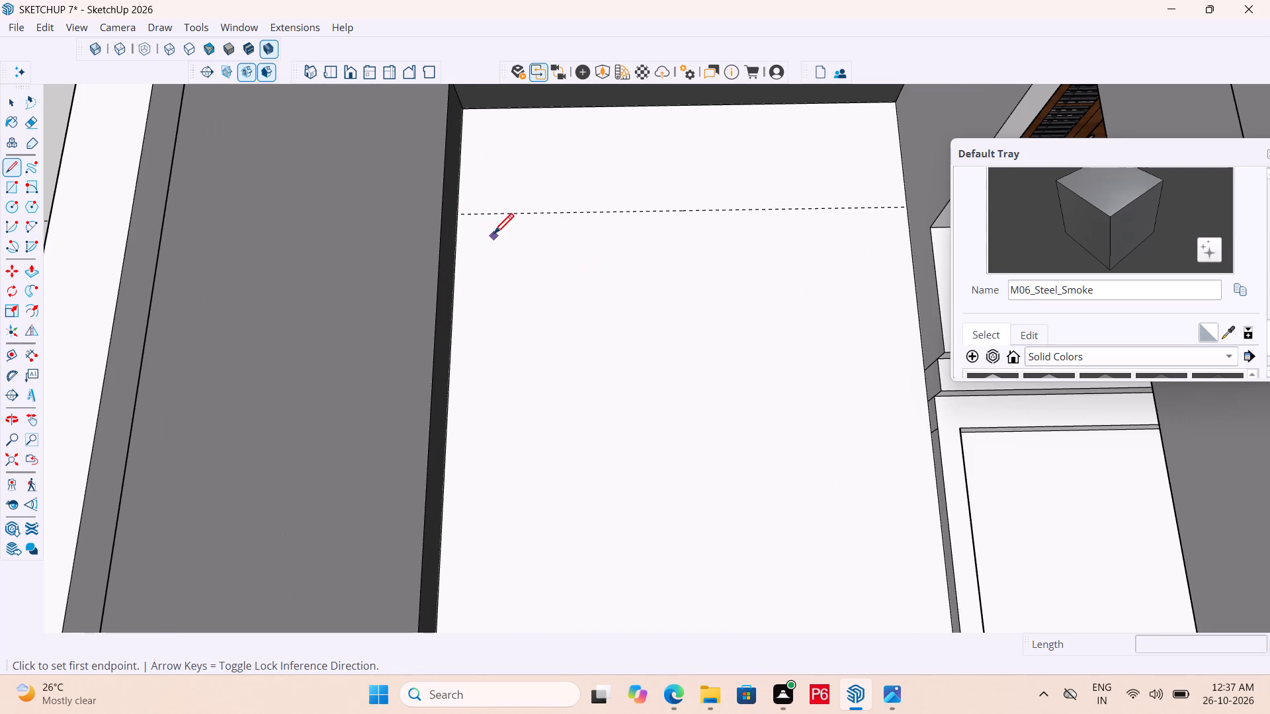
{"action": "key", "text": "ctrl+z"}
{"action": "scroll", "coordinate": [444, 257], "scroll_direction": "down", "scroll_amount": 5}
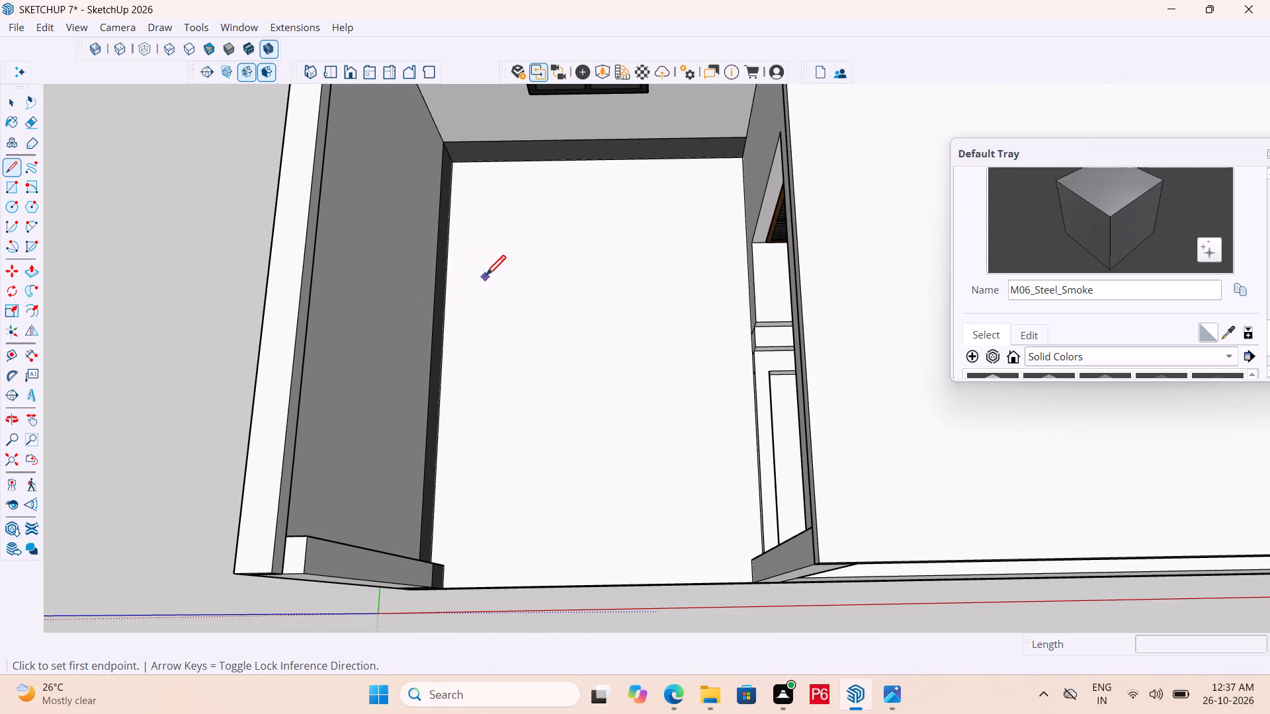
Place a guide line on the bay floor 4' from the back wall's floor edge.
{"action": "key", "text": "l"}
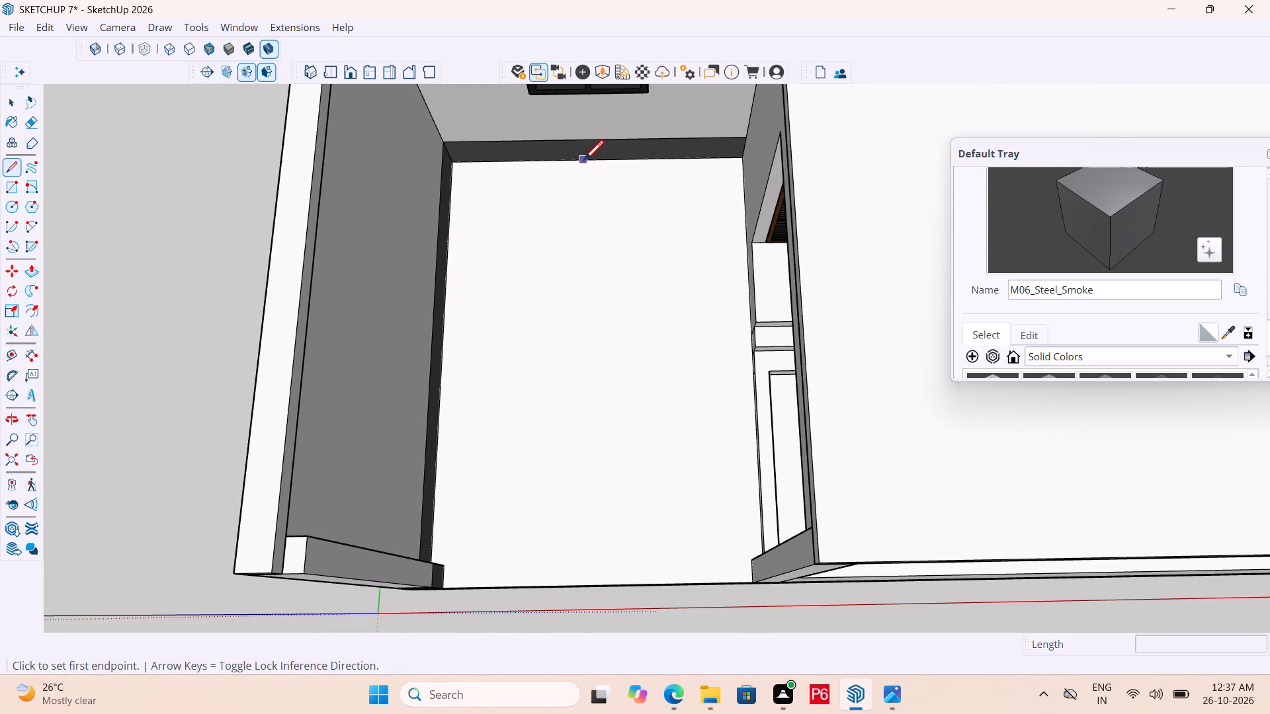
{"action": "key", "text": "t"}
{"action": "left_click", "coordinate": [588, 161]}
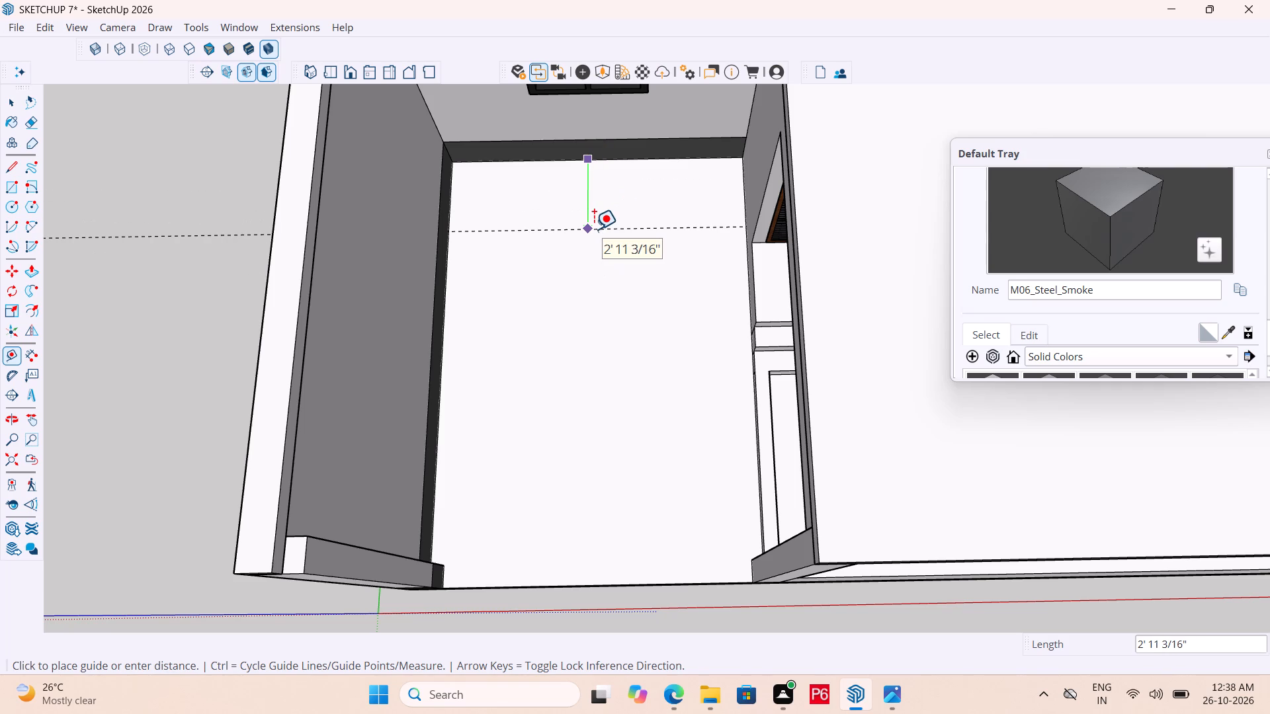
{"action": "type", "text": "4'"}
{"action": "key", "text": "Return"}
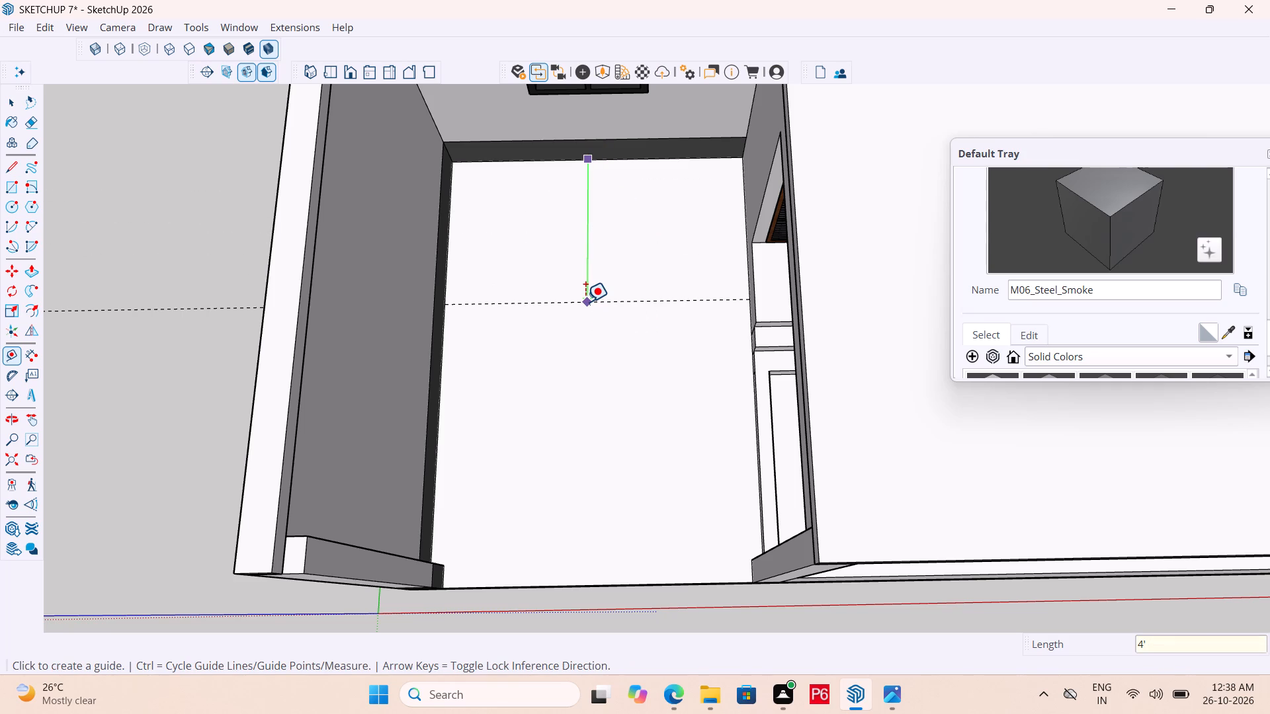
Draw a line along the guide across the bay floor, from one side wall to the other.
{"action": "scroll", "coordinate": [624, 281], "scroll_direction": "up", "scroll_amount": 3}
{"action": "key", "text": "l"}
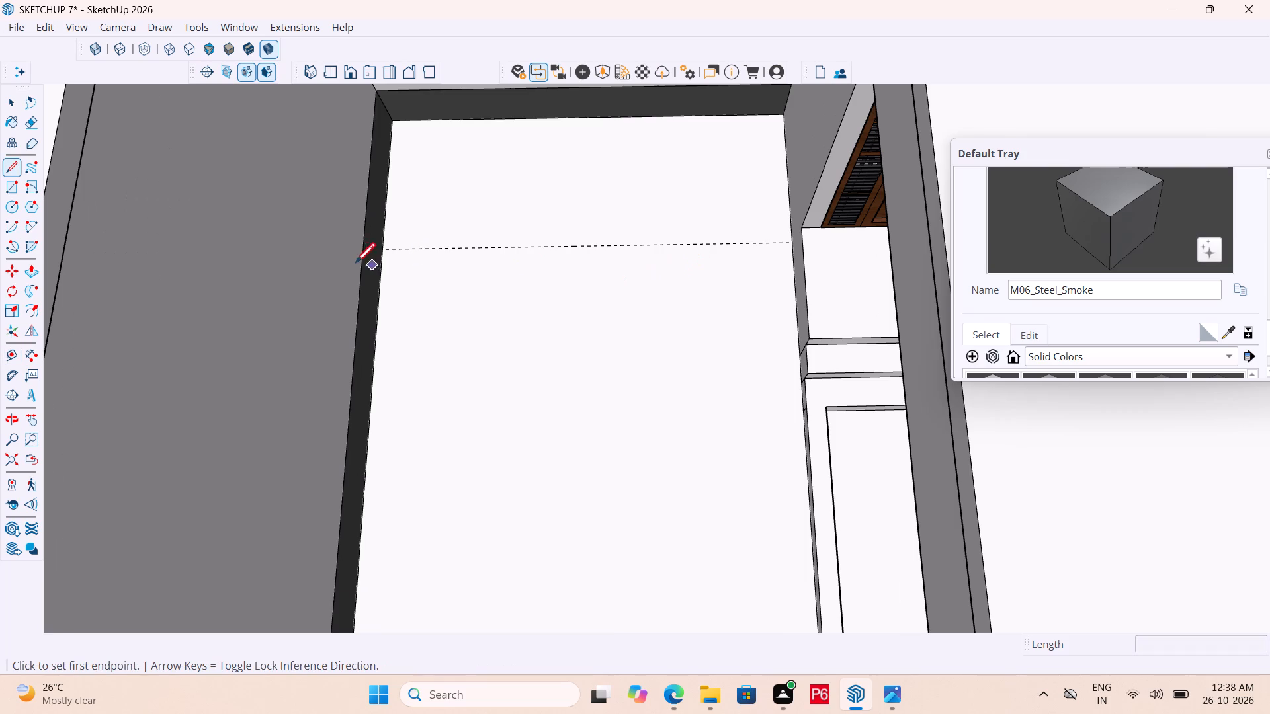
{"action": "left_click", "coordinate": [384, 249]}
{"action": "middle_click_drag", "start_coordinate": [776, 241], "coordinate": [778, 243]}
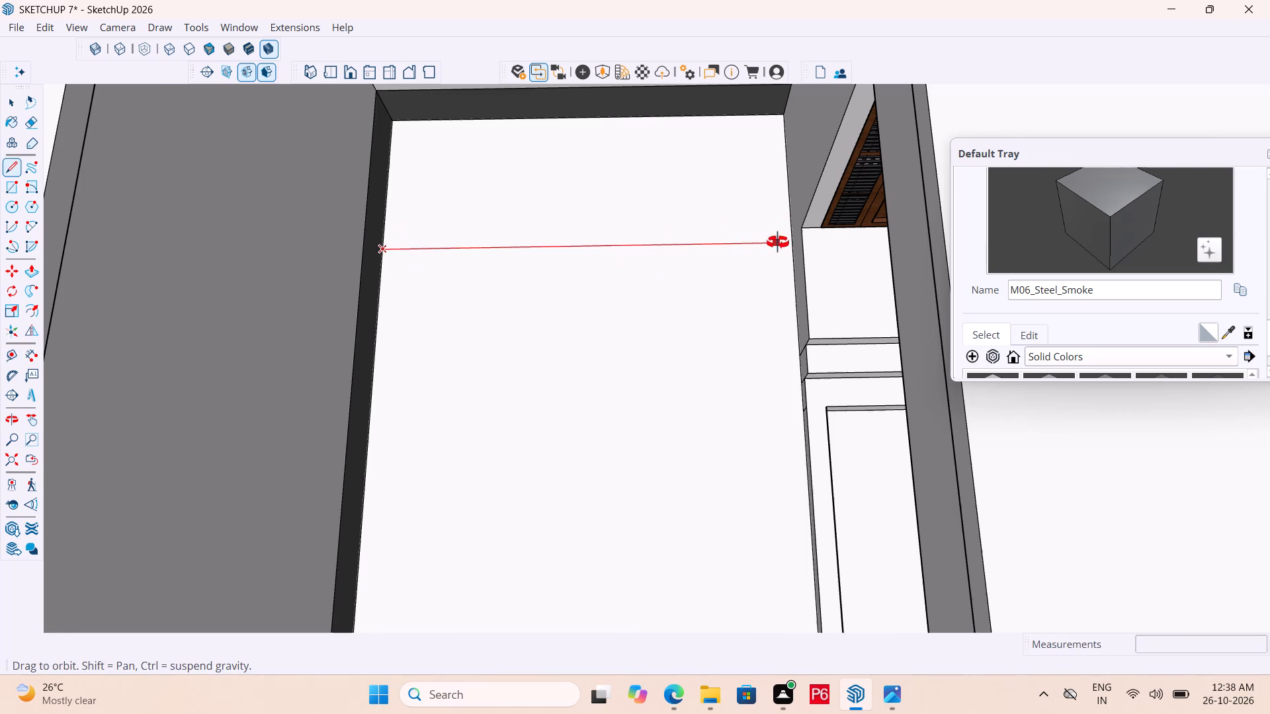
{"action": "middle_click_drag", "start_coordinate": [778, 243], "coordinate": [835, 244]}
{"action": "left_click", "coordinate": [771, 225]}
{"action": "key", "text": "space"}
{"action": "scroll", "coordinate": [606, 318], "scroll_direction": "down", "scroll_amount": 4}
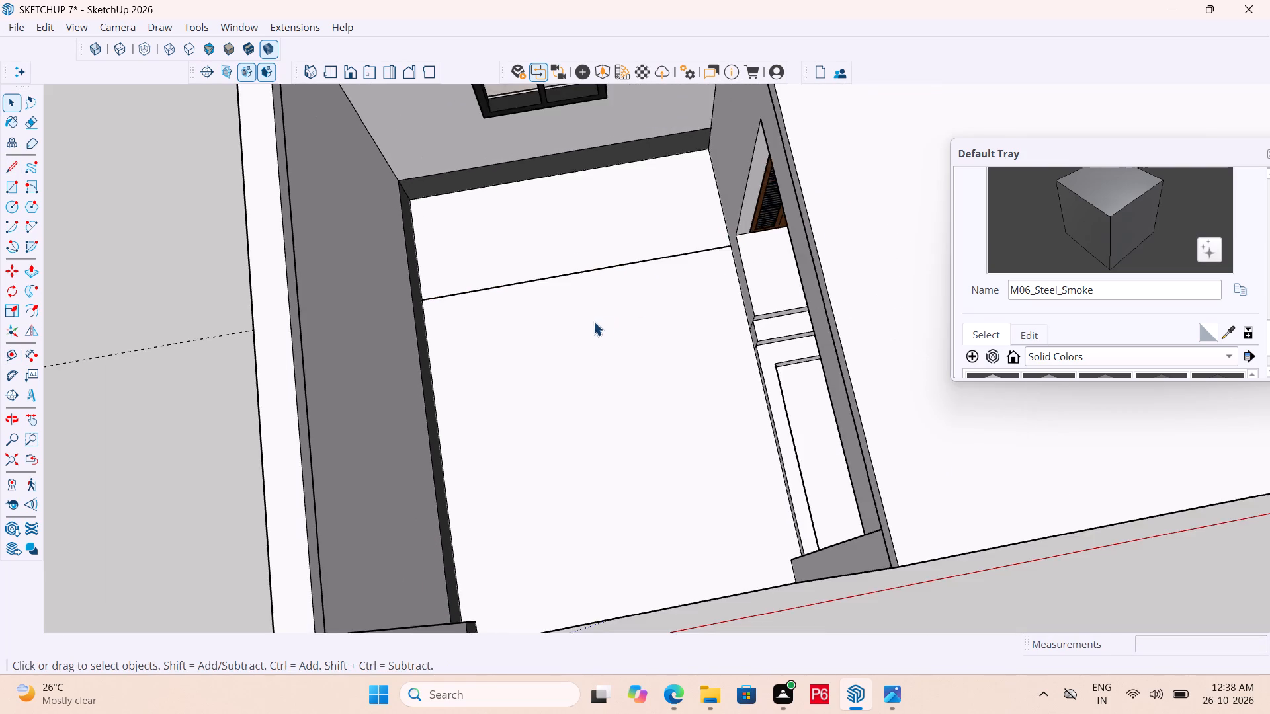
Erase the guide line that crosses the bay.
{"action": "middle_click_drag", "start_coordinate": [675, 321], "coordinate": [517, 280]}
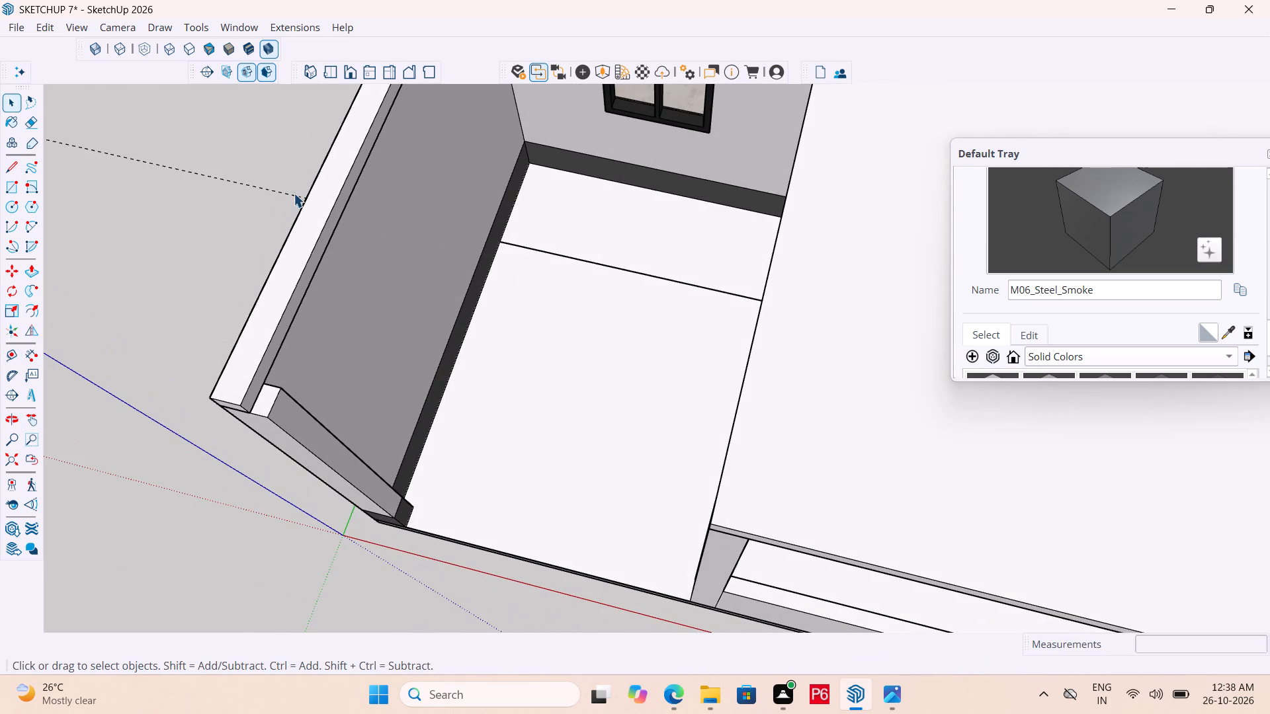
{"action": "key", "text": "e"}
{"action": "left_click_drag", "start_coordinate": [300, 165], "coordinate": [267, 194]}
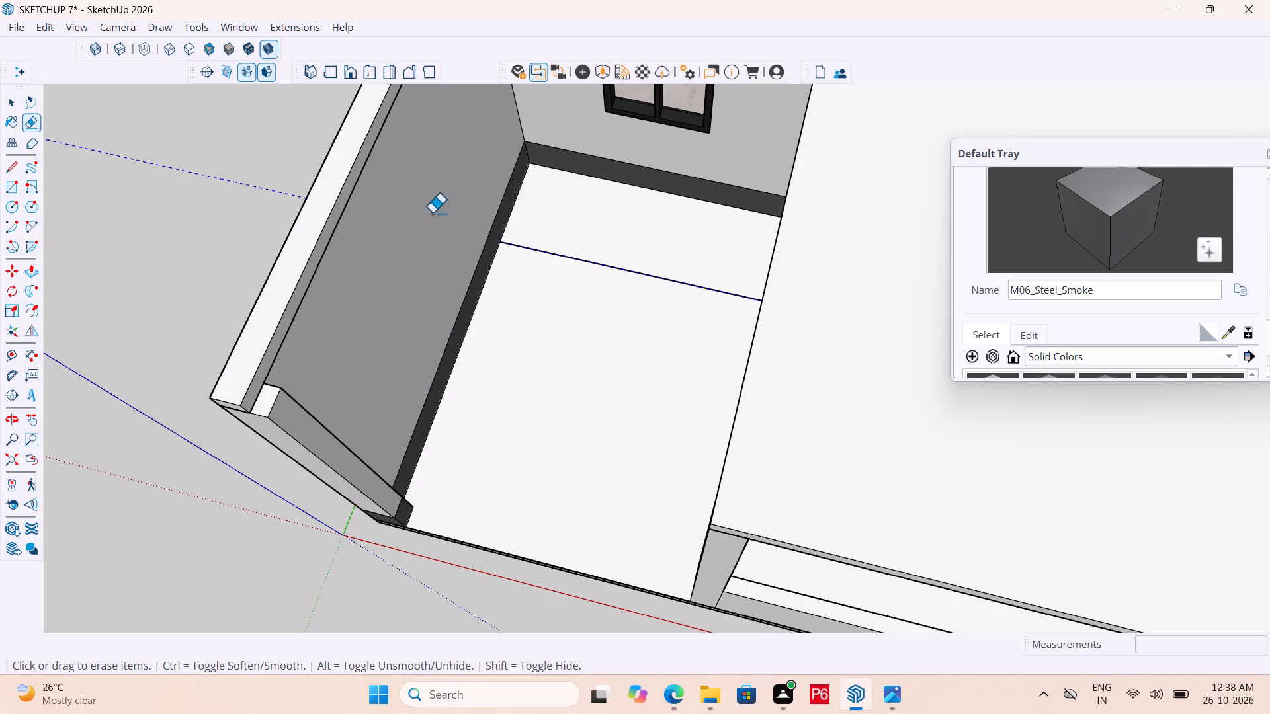
Draw an 11' 3" by 4' rectangle over the strip at the back of the bay floor and select it.
{"action": "key", "text": "r"}
{"action": "left_click", "coordinate": [502, 239]}
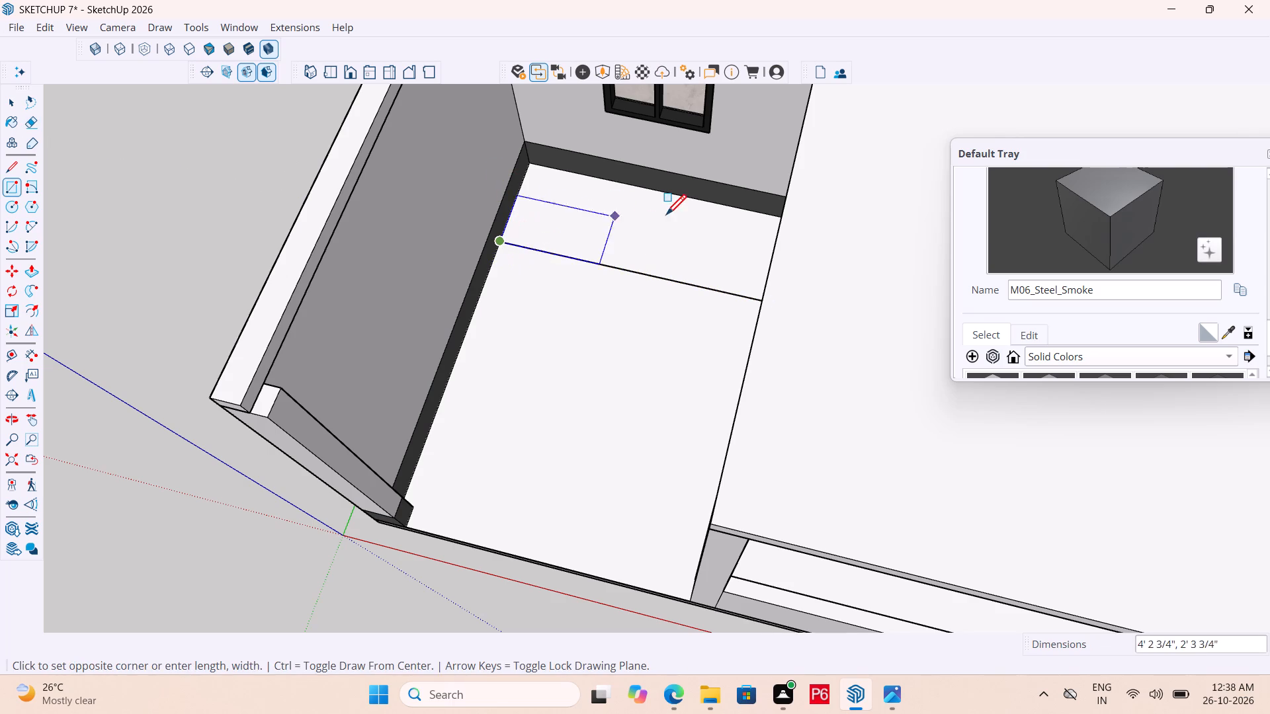
{"action": "middle_click_drag", "start_coordinate": [661, 225], "coordinate": [786, 210]}
{"action": "left_click", "coordinate": [710, 199]}
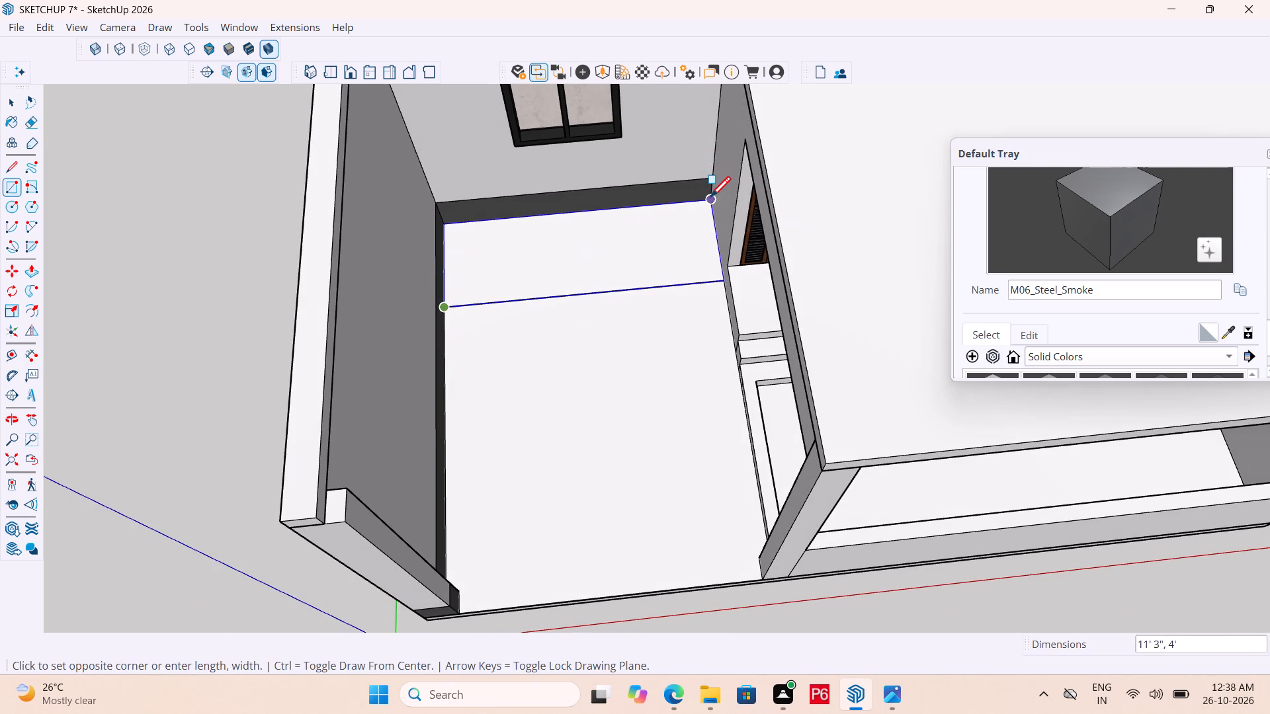
{"action": "key", "text": "space"}
{"action": "double_click", "coordinate": [639, 241]}
{"action": "middle_click_drag", "start_coordinate": [651, 281], "coordinate": [558, 286]}
Save the model.
{"action": "key", "text": "ctrl+s"}
{"action": "key", "text": "ctrl+s"}
{"action": "key", "text": "ctrl+s"}
Place a guide line on the bay floor 10" in front of the back strip's front edge.
{"action": "scroll", "coordinate": [502, 286], "scroll_direction": "down", "scroll_amount": 3}
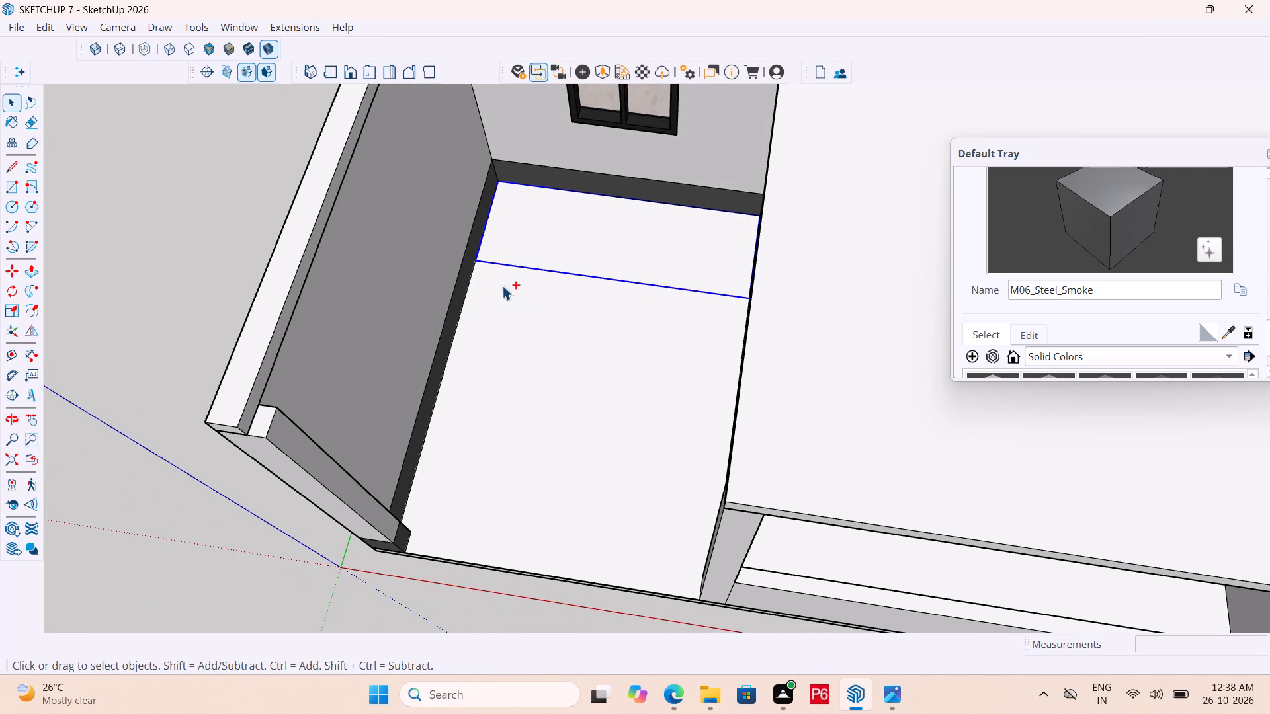
{"action": "key", "text": "space"}
{"action": "scroll", "coordinate": [478, 284], "scroll_direction": "down", "scroll_amount": 3}
{"action": "middle_click_drag", "start_coordinate": [513, 344], "coordinate": [513, 401]}
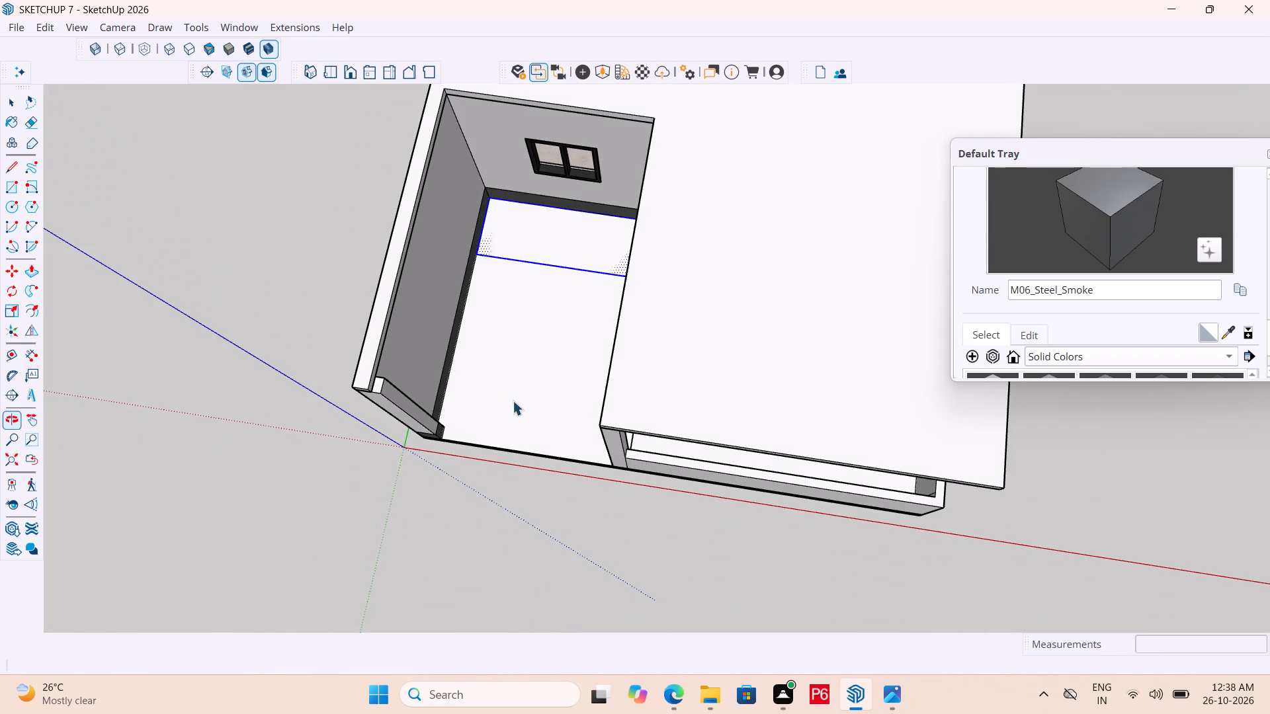
{"action": "key", "text": "t"}
{"action": "scroll", "coordinate": [534, 334], "scroll_direction": "up", "scroll_amount": 5}
{"action": "key", "text": "space"}
{"action": "double_click", "coordinate": [595, 202]}
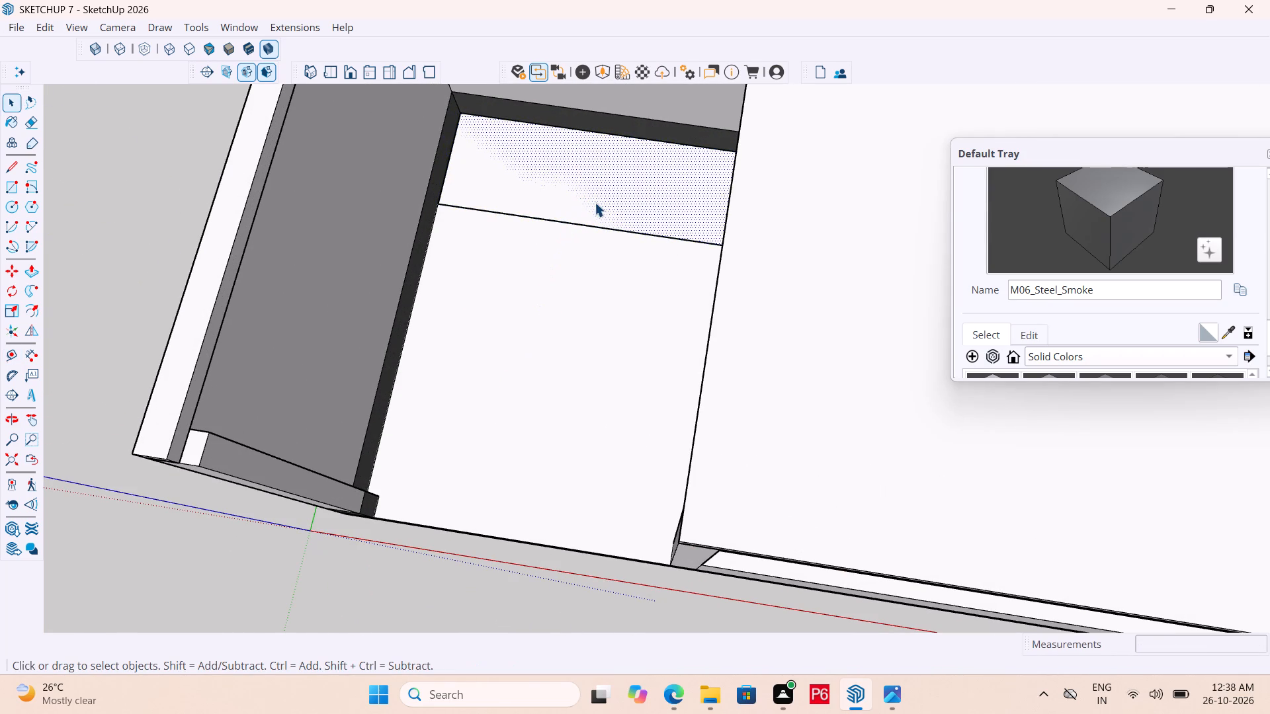
{"action": "key", "text": "t"}
{"action": "left_click", "coordinate": [582, 228]}
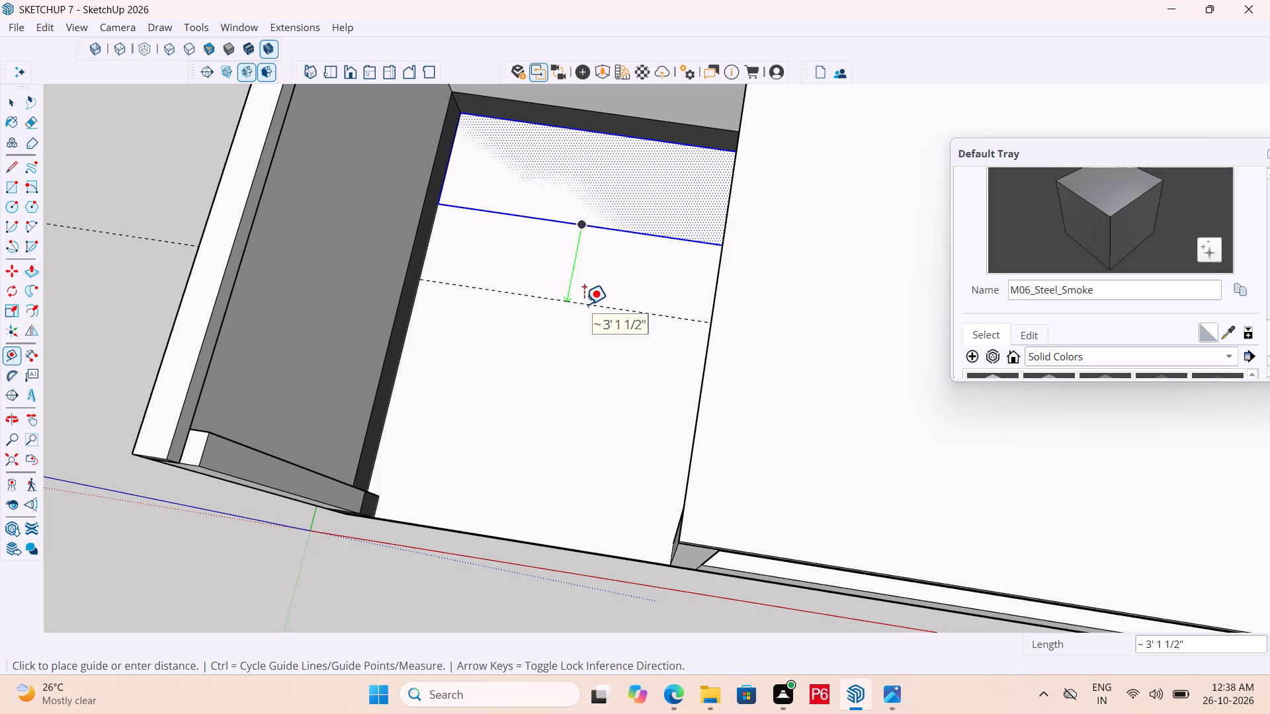
{"action": "type", "text": "9\""}
{"action": "key", "text": "BackSpace"}
{"action": "key", "text": "BackSpace"}
{"action": "type", "text": "10\""}
{"action": "key", "text": "Return"}
{"action": "key", "text": "Return"}
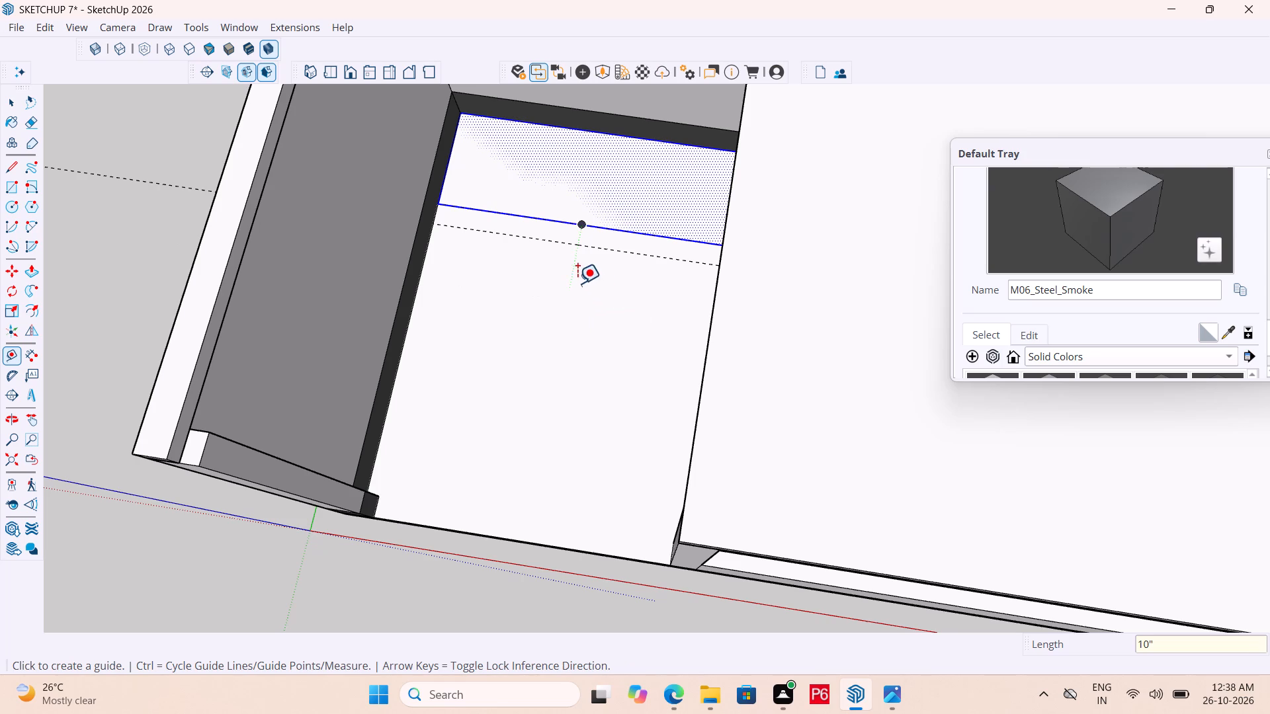
Add three more parallel guide lines toward the bay's open front, each 10" from the one before.
{"action": "left_click", "coordinate": [536, 240]}
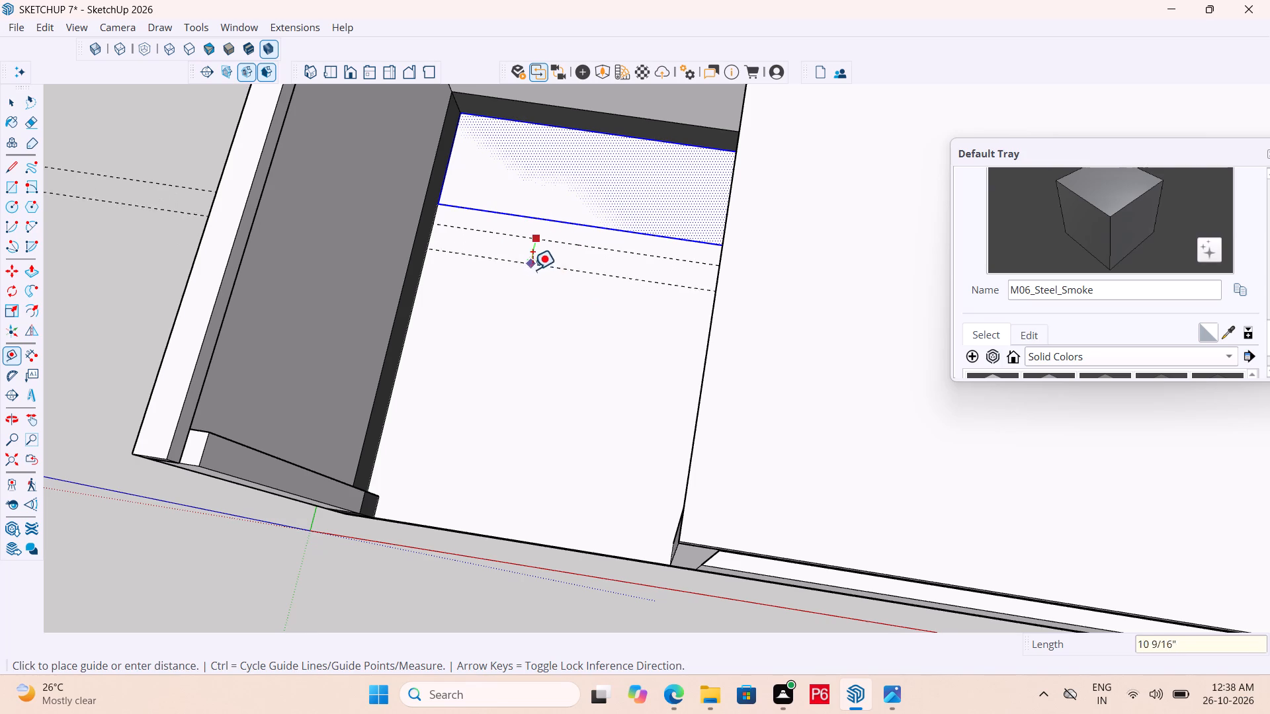
{"action": "type", "text": "10\""}
{"action": "key", "text": "Return"}
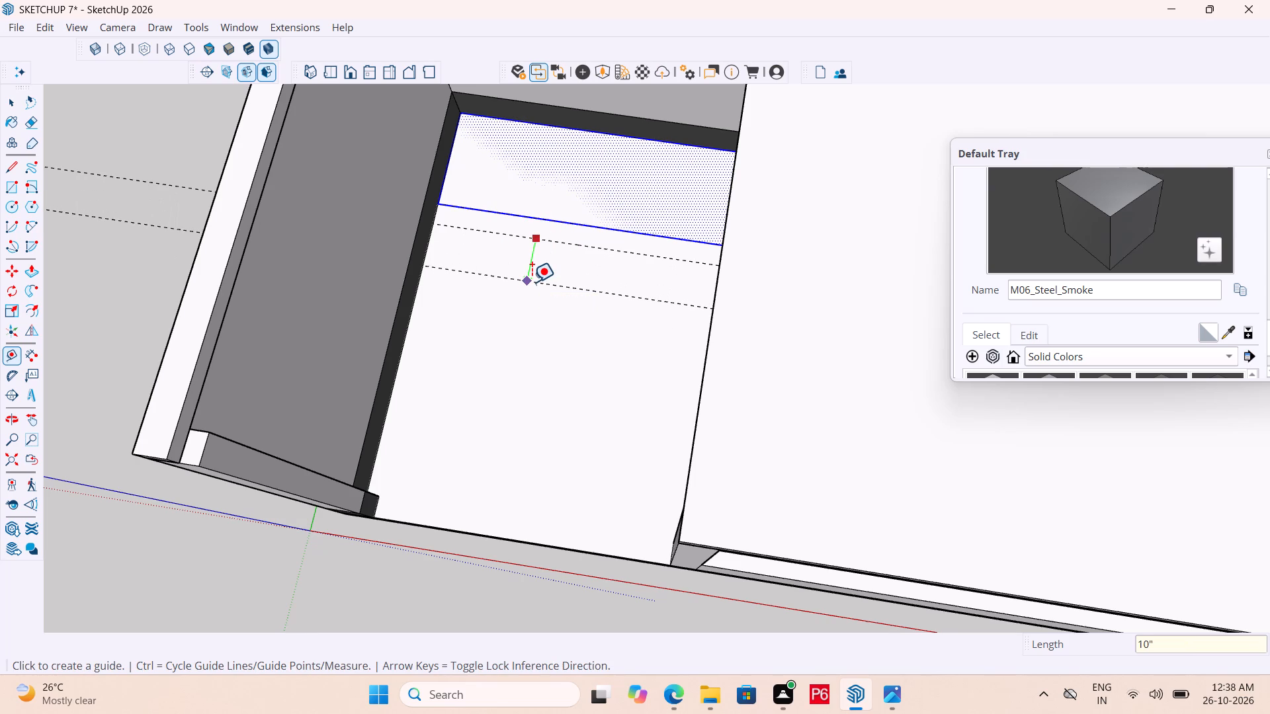
{"action": "left_click", "coordinate": [605, 268]}
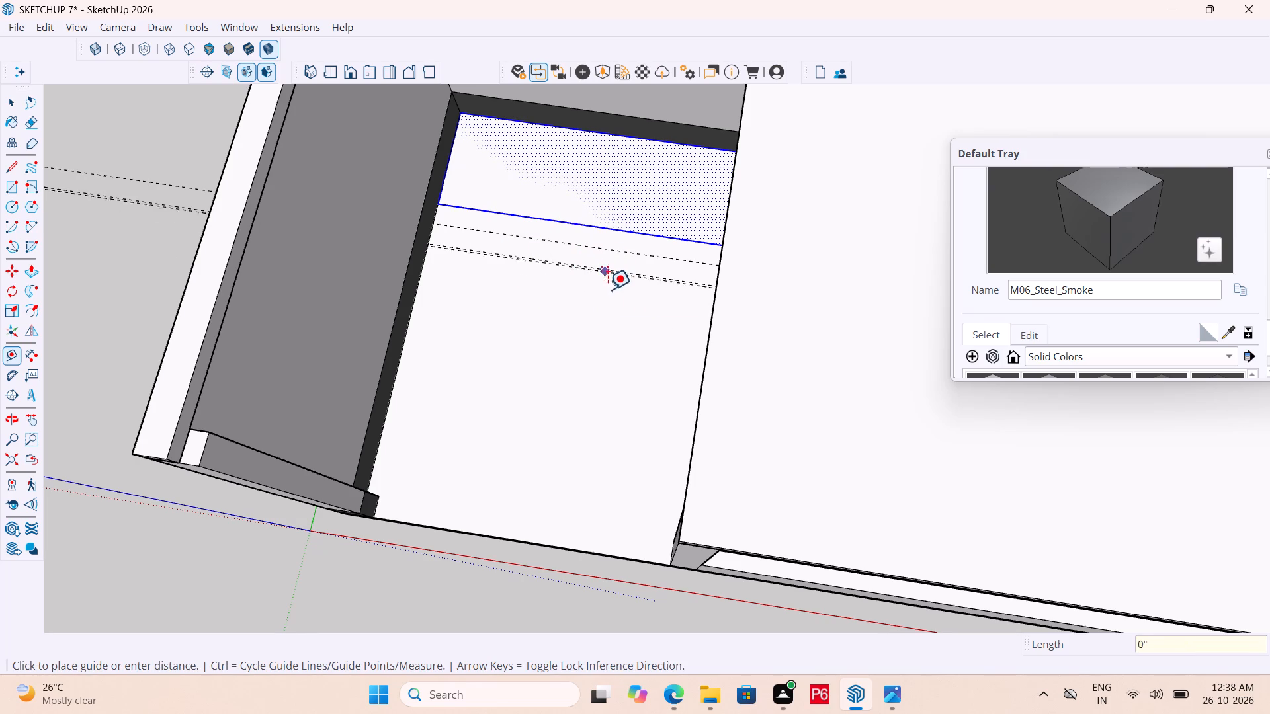
{"action": "type", "text": "10\""}
{"action": "key", "text": "Return"}
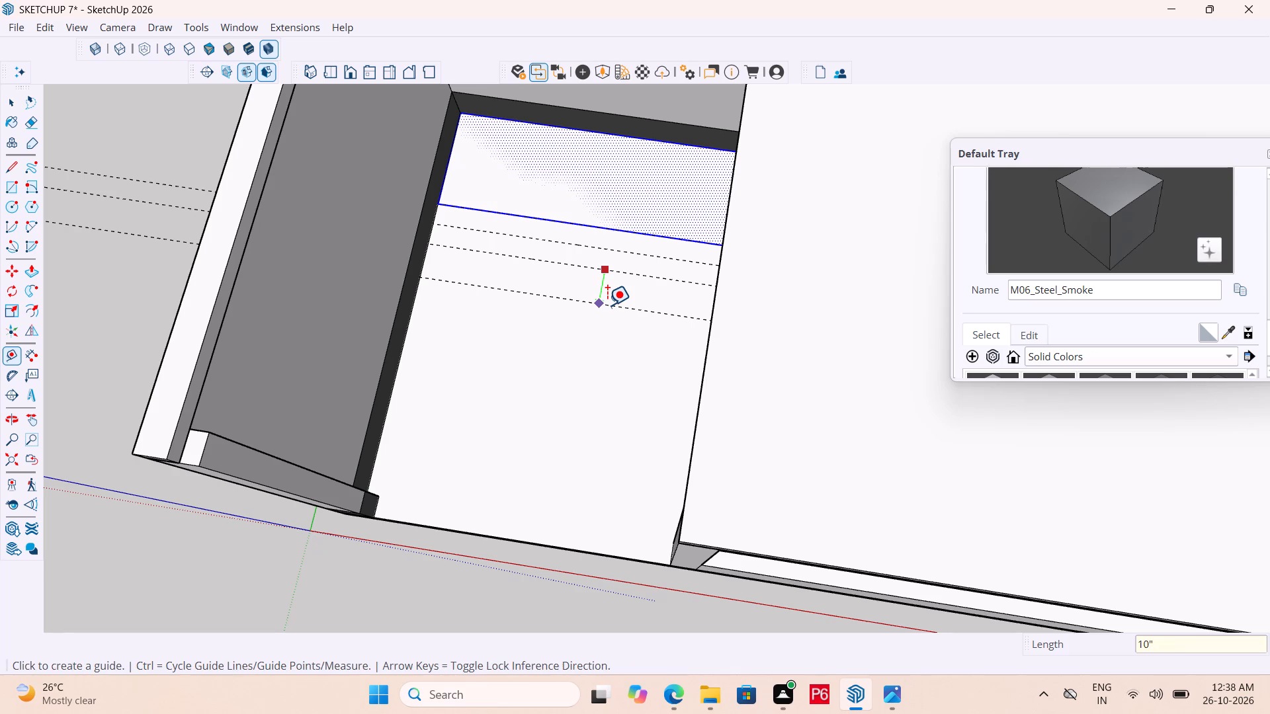
{"action": "scroll", "coordinate": [501, 290], "scroll_direction": "up", "scroll_amount": 4}
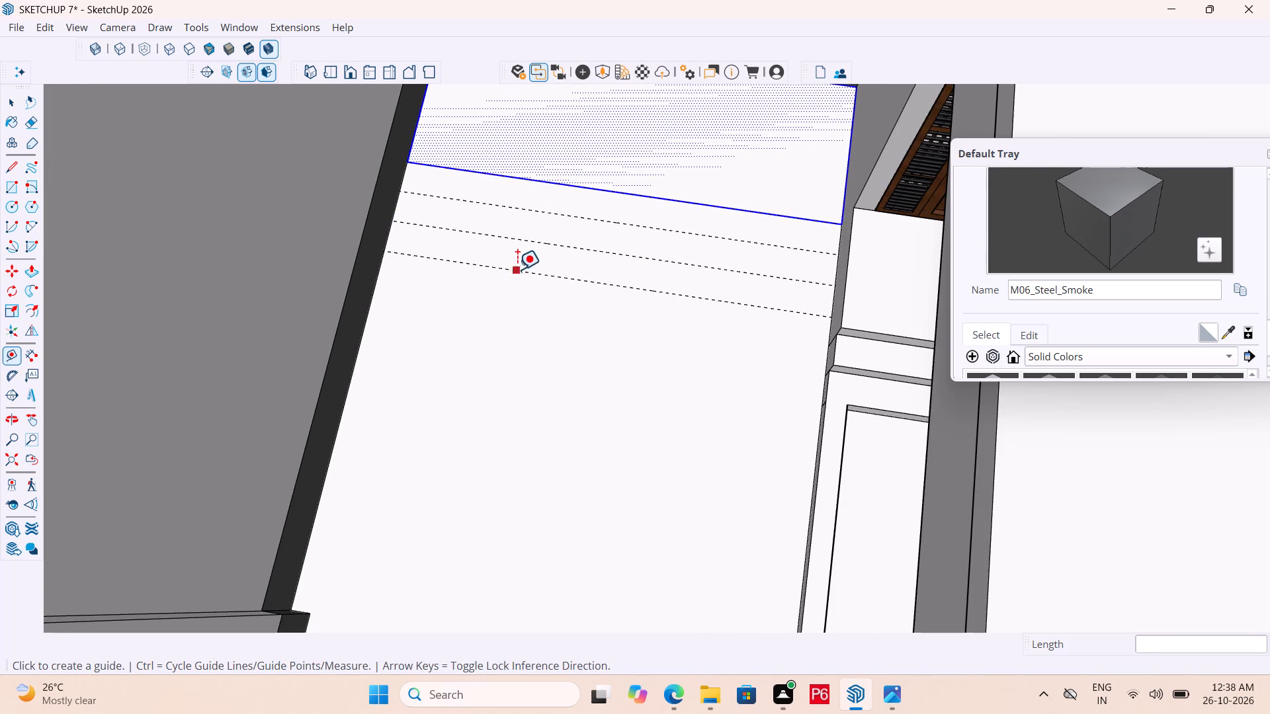
{"action": "left_click", "coordinate": [517, 270]}
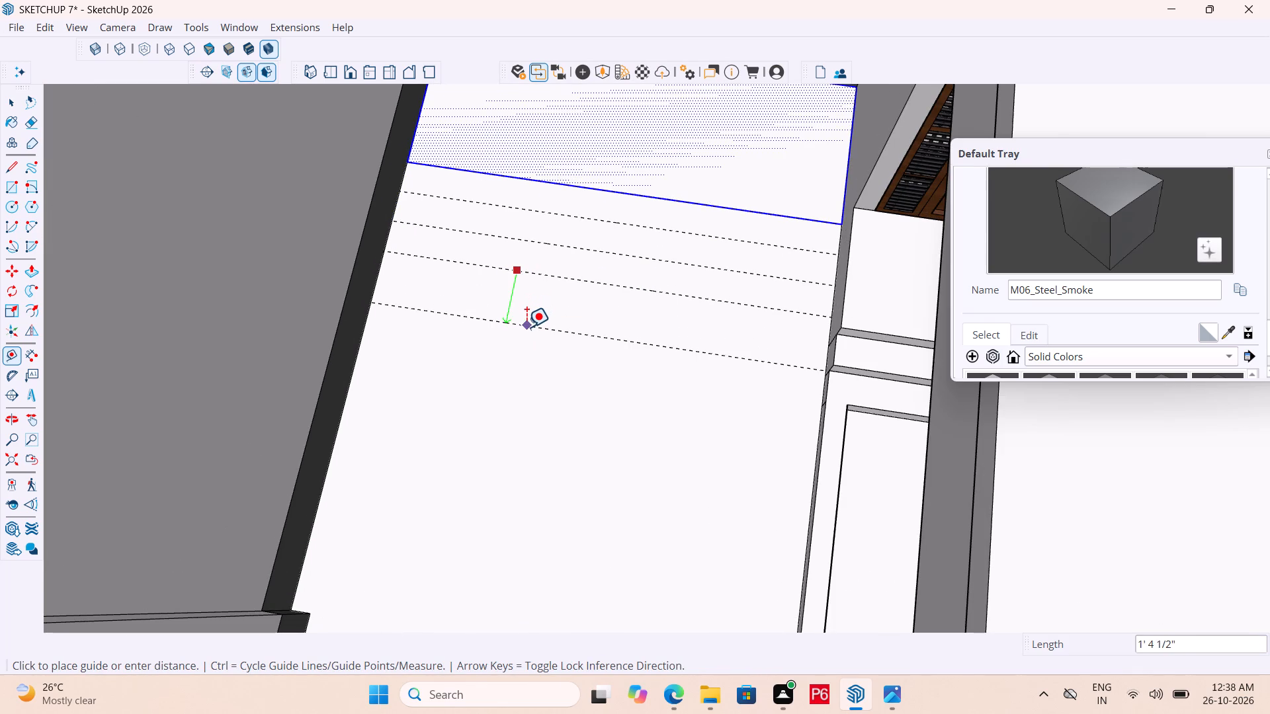
{"action": "type", "text": "10\""}
{"action": "key", "text": "Return"}
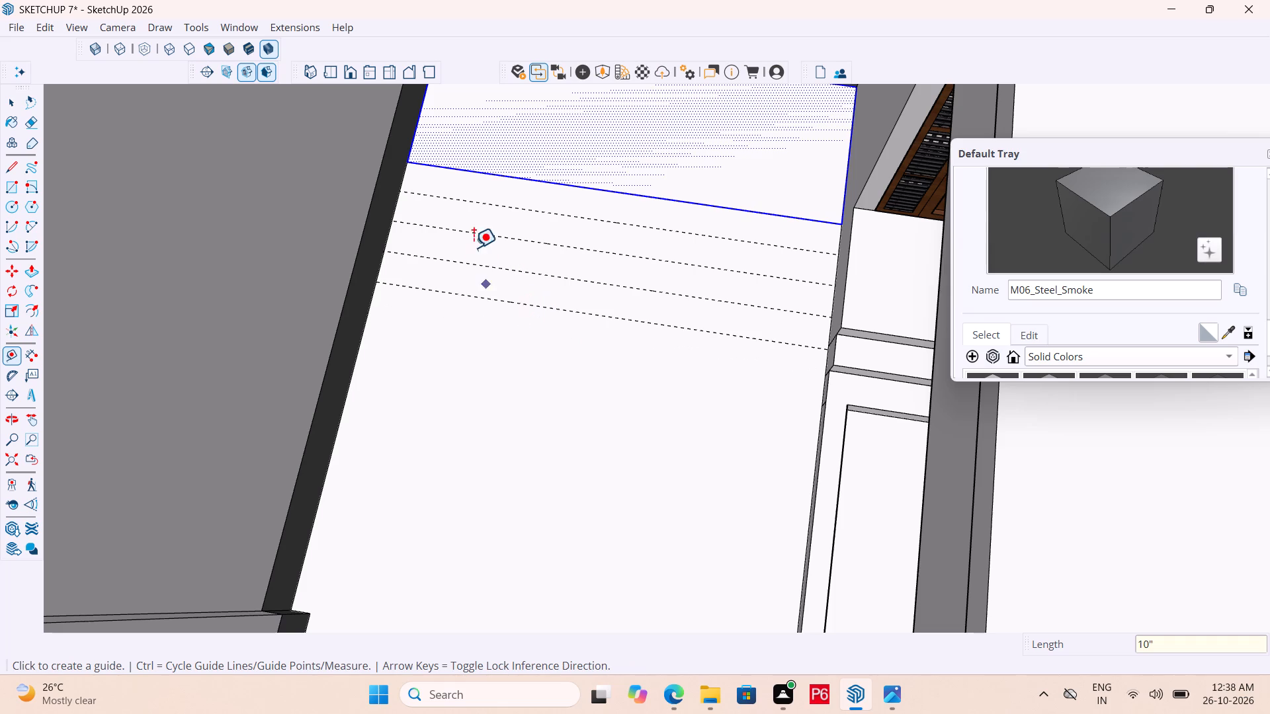
Continue the row toward the bay's front with another three guide lines at 10" spacing.
{"action": "left_click", "coordinate": [471, 298]}
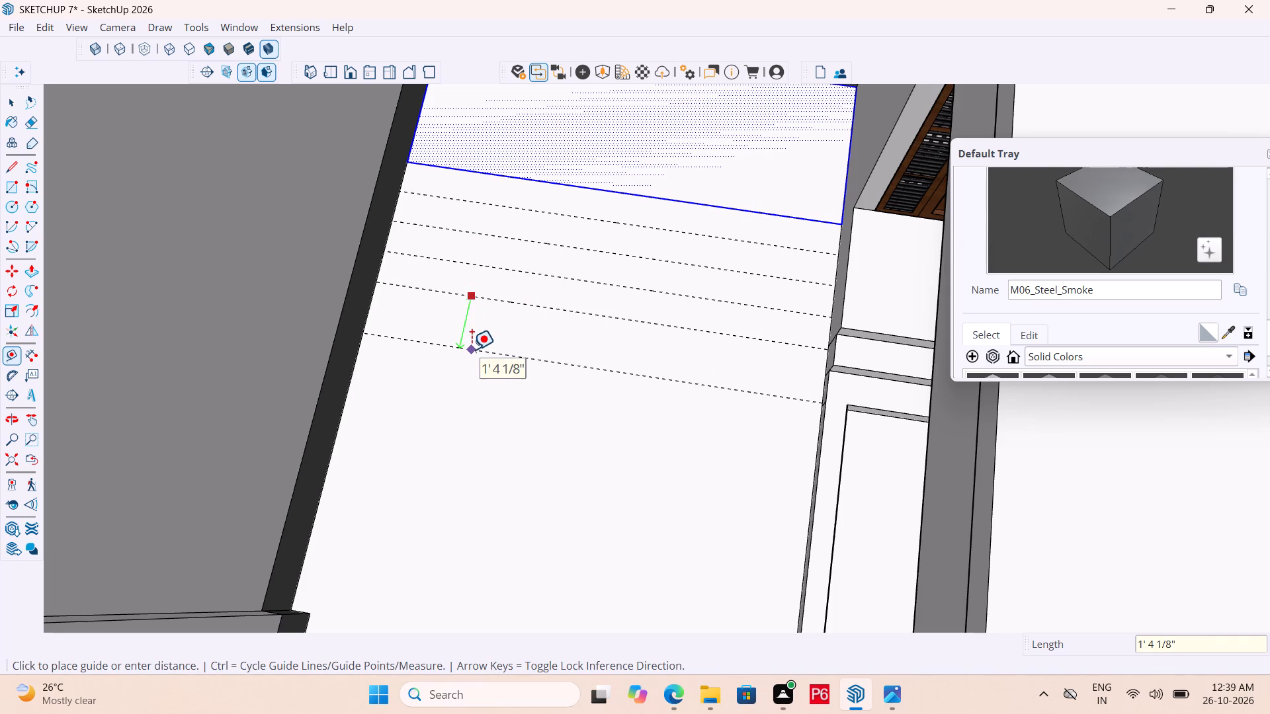
{"action": "type", "text": "10\""}
{"action": "key", "text": "Return"}
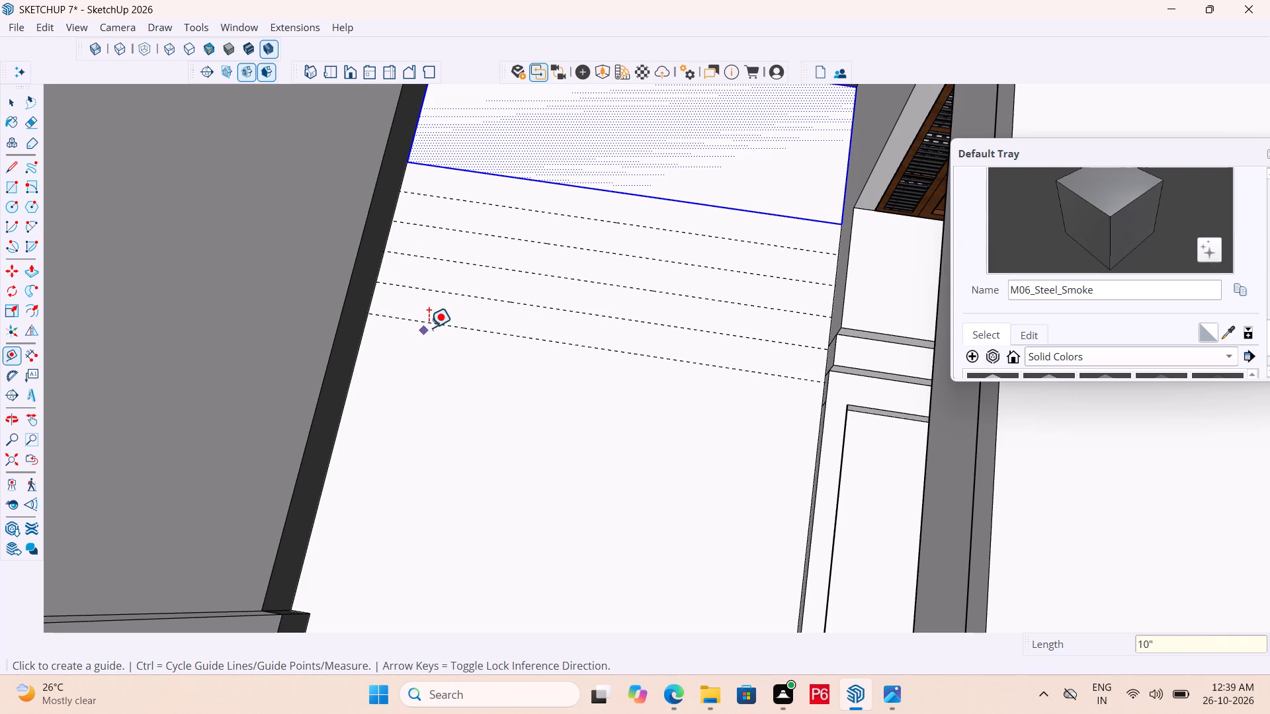
{"action": "left_click", "coordinate": [431, 325]}
{"action": "type", "text": "10\""}
{"action": "key", "text": "Return"}
{"action": "scroll", "coordinate": [441, 183], "scroll_direction": "down", "scroll_amount": 11}
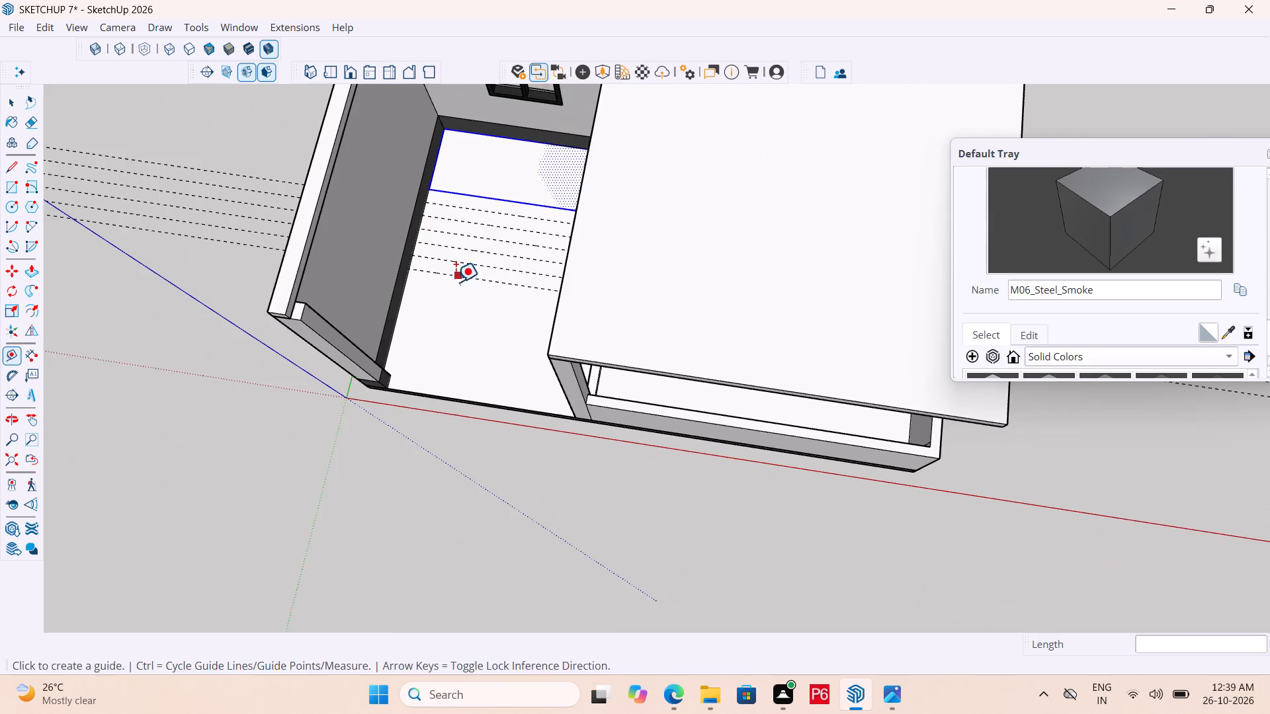
{"action": "middle_click_drag", "start_coordinate": [446, 284], "coordinate": [542, 256]}
{"action": "scroll", "coordinate": [615, 286], "scroll_direction": "down", "scroll_amount": 5}
{"action": "middle_click_drag", "start_coordinate": [435, 321], "coordinate": [325, 322]}
{"action": "scroll", "coordinate": [430, 289], "scroll_direction": "up", "scroll_amount": 3}
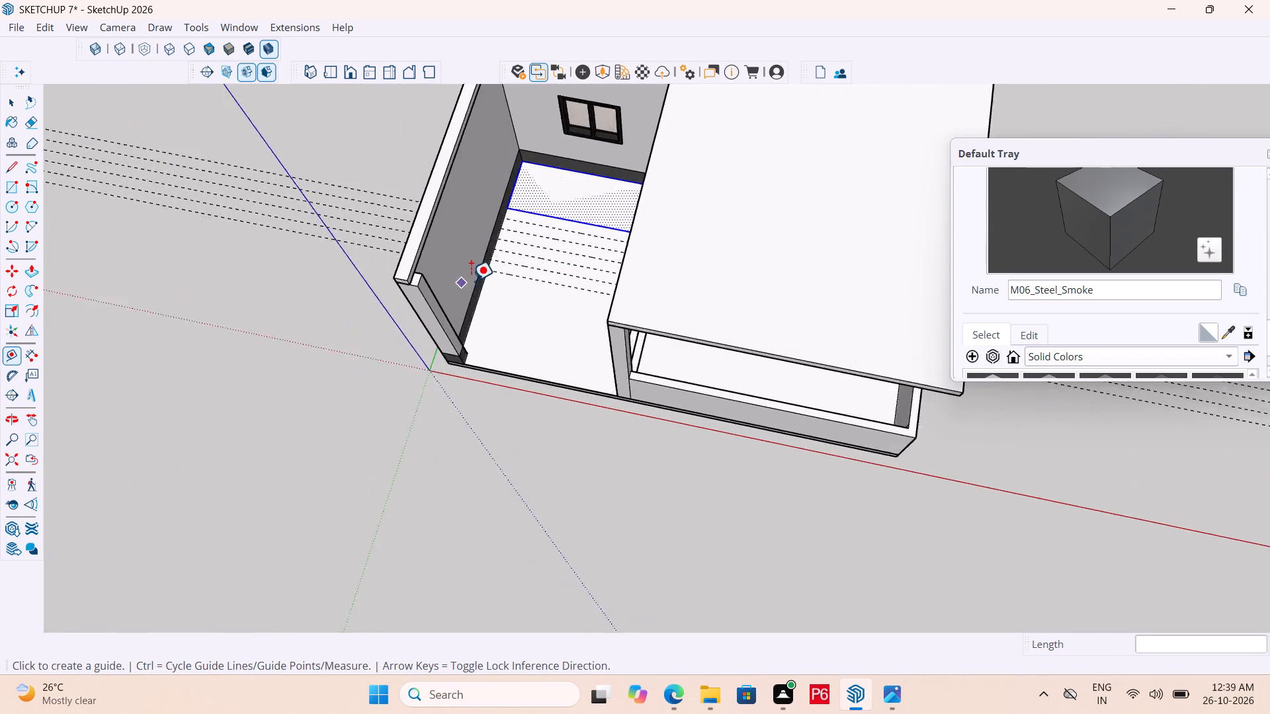
{"action": "scroll", "coordinate": [471, 281], "scroll_direction": "up", "scroll_amount": 8}
{"action": "scroll", "coordinate": [670, 287], "scroll_direction": "up", "scroll_amount": 2}
{"action": "left_click", "coordinate": [638, 282]}
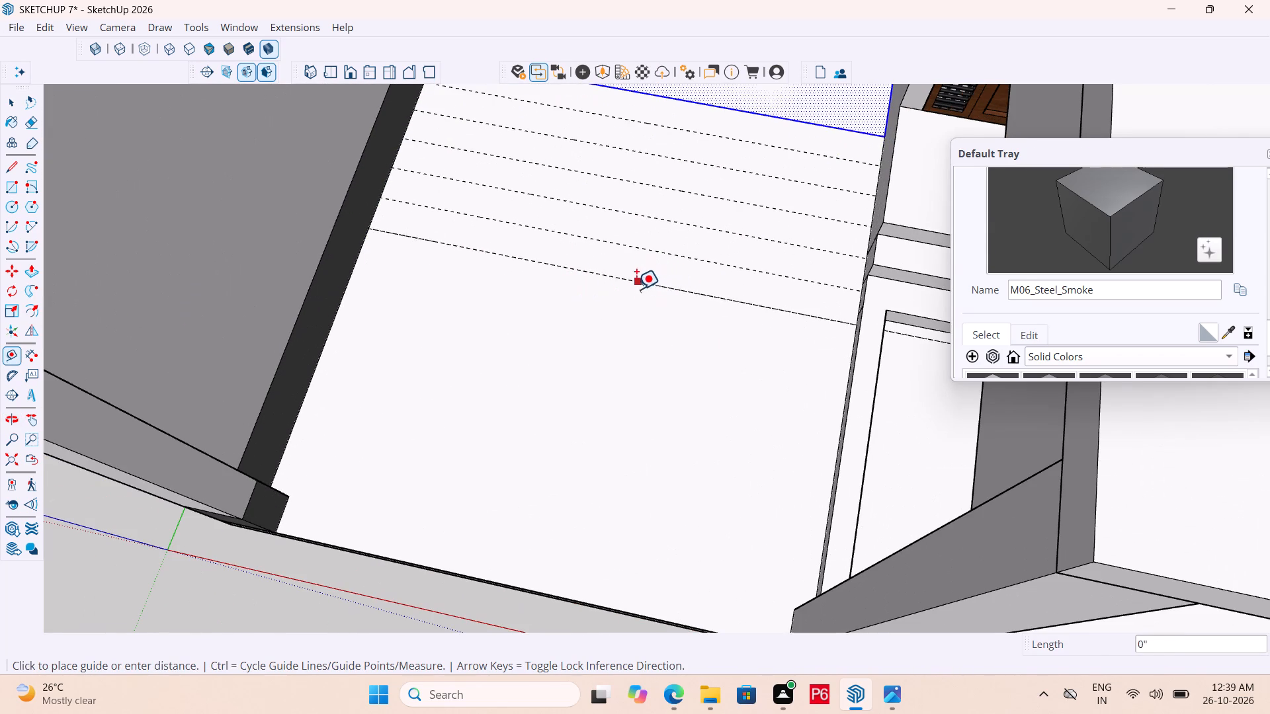
{"action": "type", "text": "10\""}
{"action": "key", "text": "Return"}
Complete the row of ten guides with three further guide lines, each 10" closer to the bay's front.
{"action": "scroll", "coordinate": [448, 246], "scroll_direction": "down", "scroll_amount": 12}
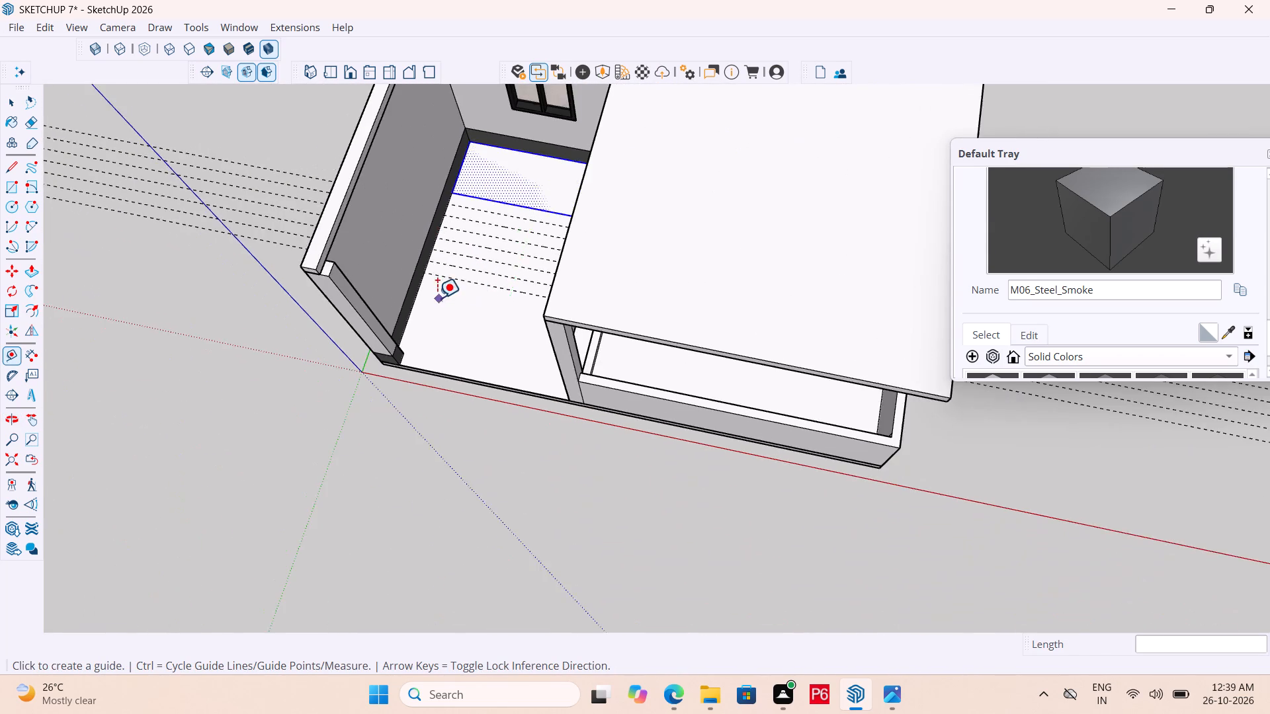
{"action": "middle_click_drag", "start_coordinate": [436, 297], "coordinate": [308, 376]}
{"action": "middle_click_drag", "start_coordinate": [321, 368], "coordinate": [495, 299]}
{"action": "scroll", "coordinate": [505, 288], "scroll_direction": "up", "scroll_amount": 9}
{"action": "left_click", "coordinate": [463, 226]}
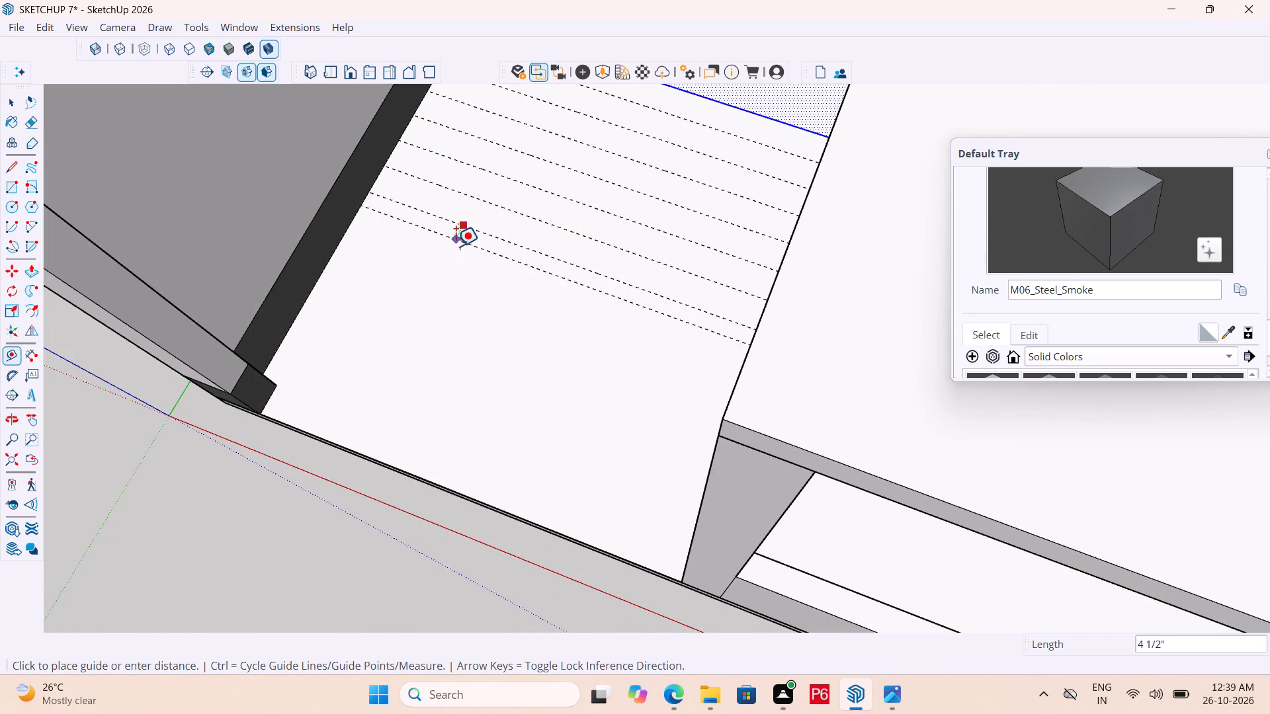
{"action": "type", "text": "10\""}
{"action": "key", "text": "Return"}
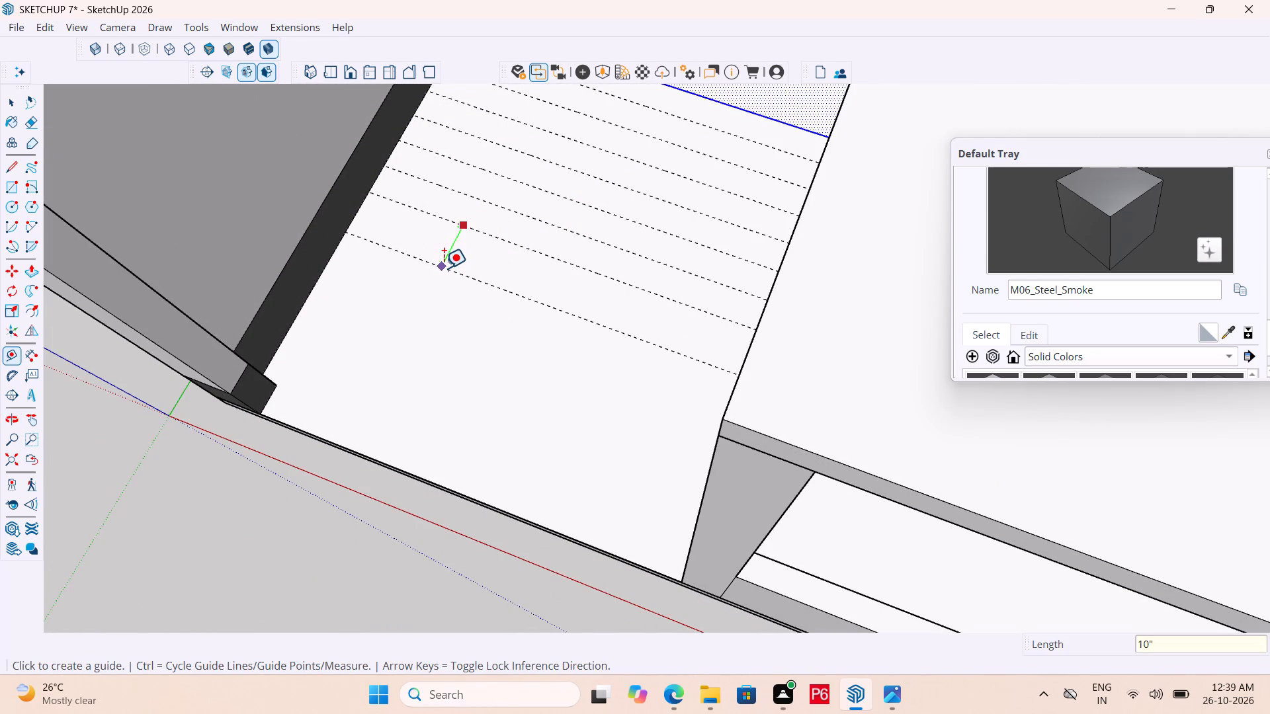
{"action": "left_click", "coordinate": [431, 248]}
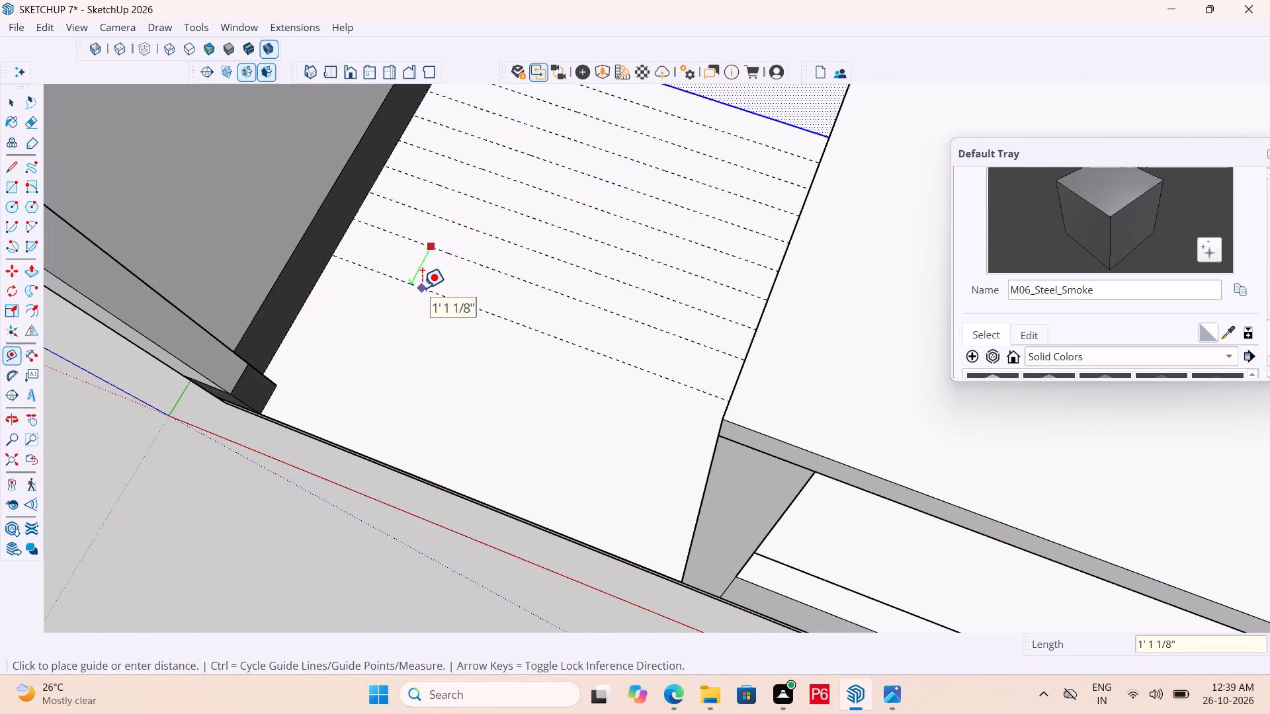
{"action": "type", "text": "10\""}
{"action": "key", "text": "Return"}
{"action": "scroll", "coordinate": [423, 276], "scroll_direction": "up", "scroll_amount": 4}
{"action": "left_click", "coordinate": [390, 268]}
{"action": "type", "text": "10\""}
{"action": "key", "text": "Return"}
Save the model with the bay floor guides in place.
{"action": "scroll", "coordinate": [390, 327], "scroll_direction": "down", "scroll_amount": 9}
{"action": "middle_click", "coordinate": [402, 352]}
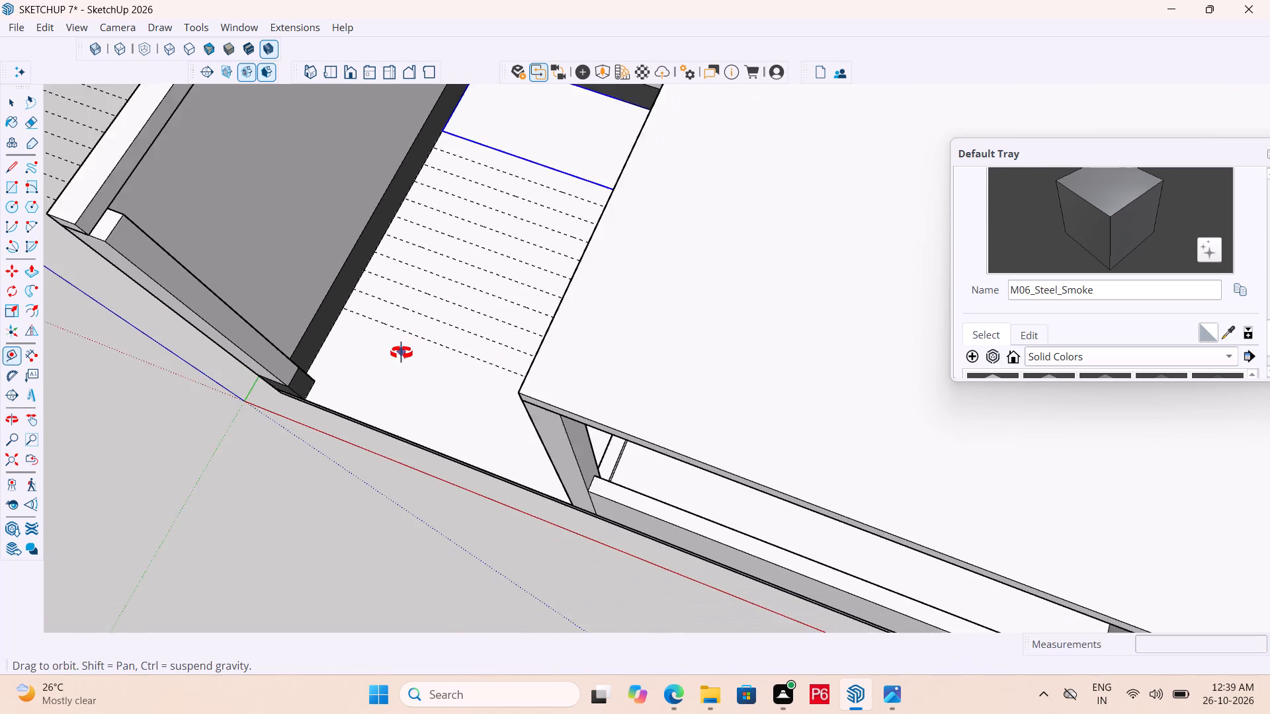
{"action": "scroll", "coordinate": [402, 353], "scroll_direction": "down", "scroll_amount": 1}
{"action": "middle_click_drag", "start_coordinate": [402, 353], "coordinate": [409, 354]}
{"action": "key", "text": "ctrl+s"}
{"action": "key", "text": "ctrl+s"}
{"action": "key", "text": "ctrl+s"}
{"action": "key", "text": "ctrl+s"}
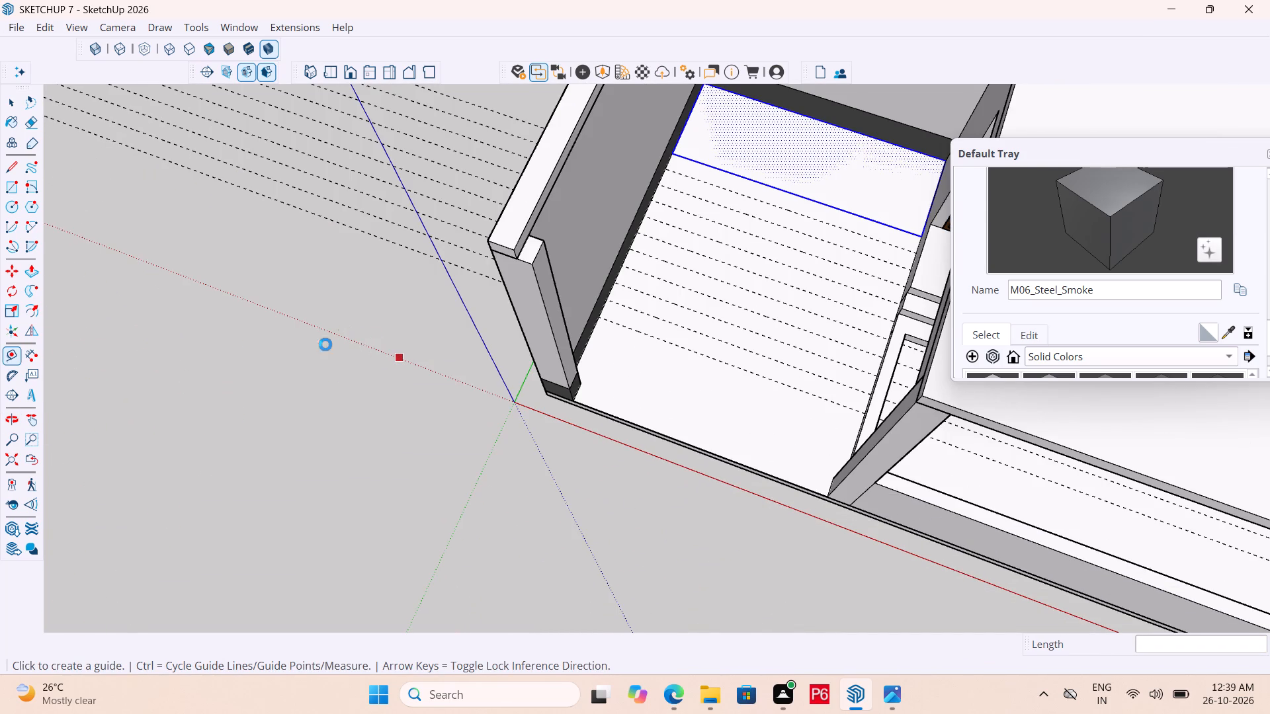
{"action": "key", "text": "ctrl+s"}
{"action": "key", "text": "ctrl+s"}
{"action": "key", "text": "ctrl+s"}
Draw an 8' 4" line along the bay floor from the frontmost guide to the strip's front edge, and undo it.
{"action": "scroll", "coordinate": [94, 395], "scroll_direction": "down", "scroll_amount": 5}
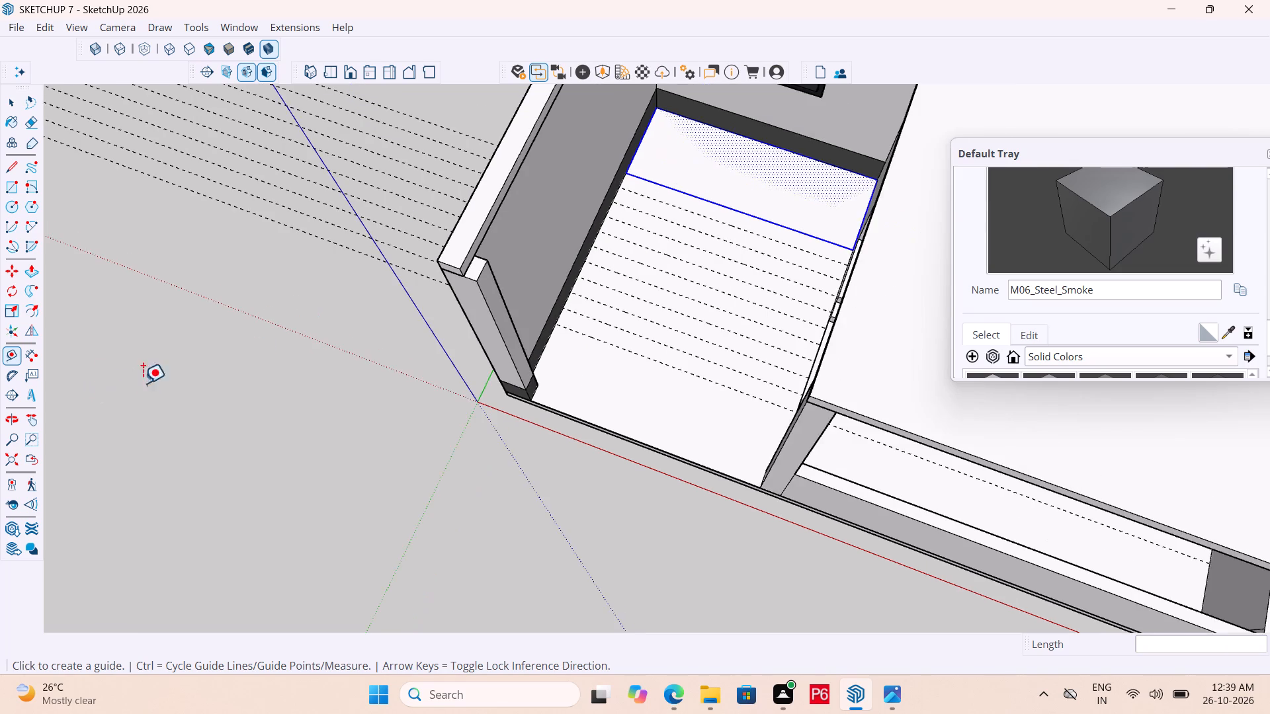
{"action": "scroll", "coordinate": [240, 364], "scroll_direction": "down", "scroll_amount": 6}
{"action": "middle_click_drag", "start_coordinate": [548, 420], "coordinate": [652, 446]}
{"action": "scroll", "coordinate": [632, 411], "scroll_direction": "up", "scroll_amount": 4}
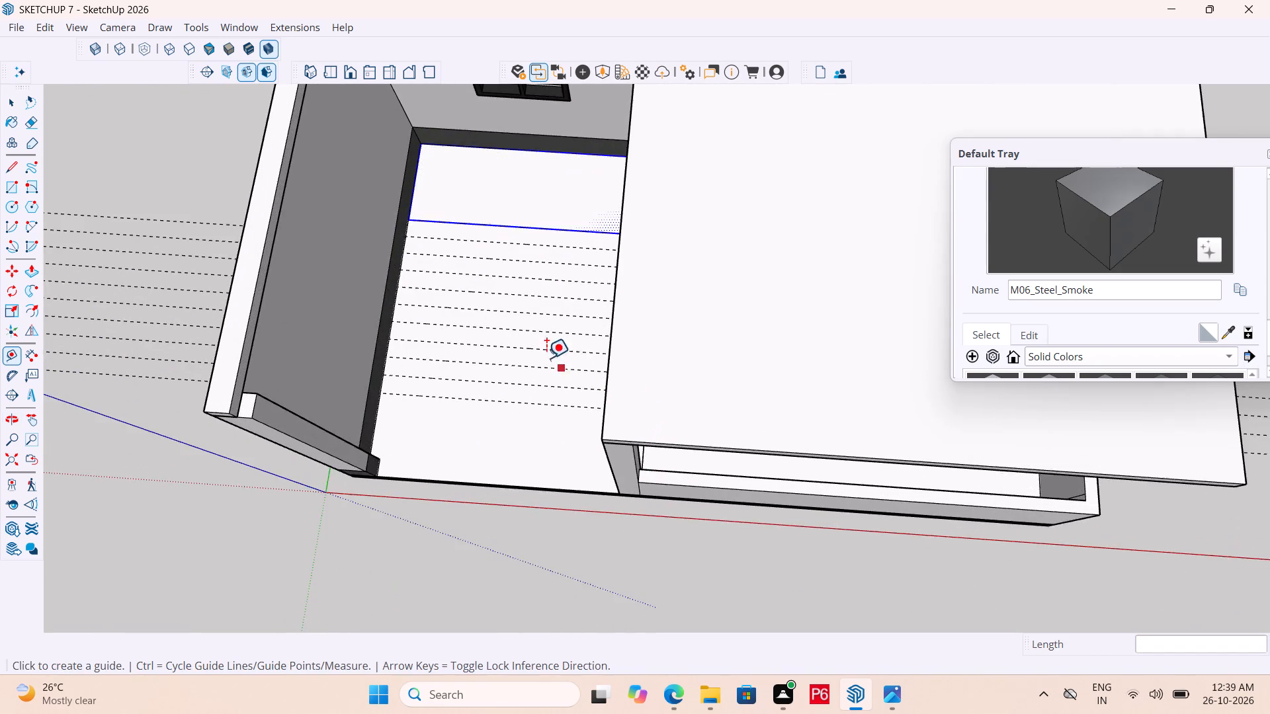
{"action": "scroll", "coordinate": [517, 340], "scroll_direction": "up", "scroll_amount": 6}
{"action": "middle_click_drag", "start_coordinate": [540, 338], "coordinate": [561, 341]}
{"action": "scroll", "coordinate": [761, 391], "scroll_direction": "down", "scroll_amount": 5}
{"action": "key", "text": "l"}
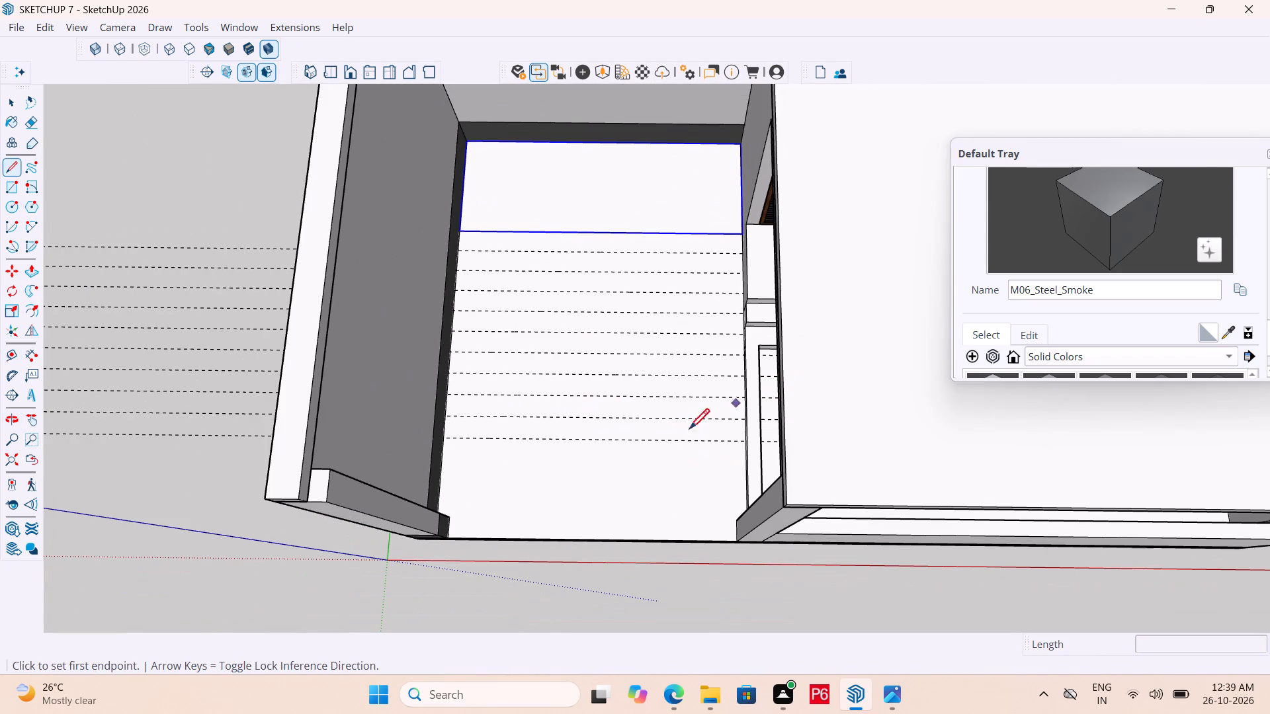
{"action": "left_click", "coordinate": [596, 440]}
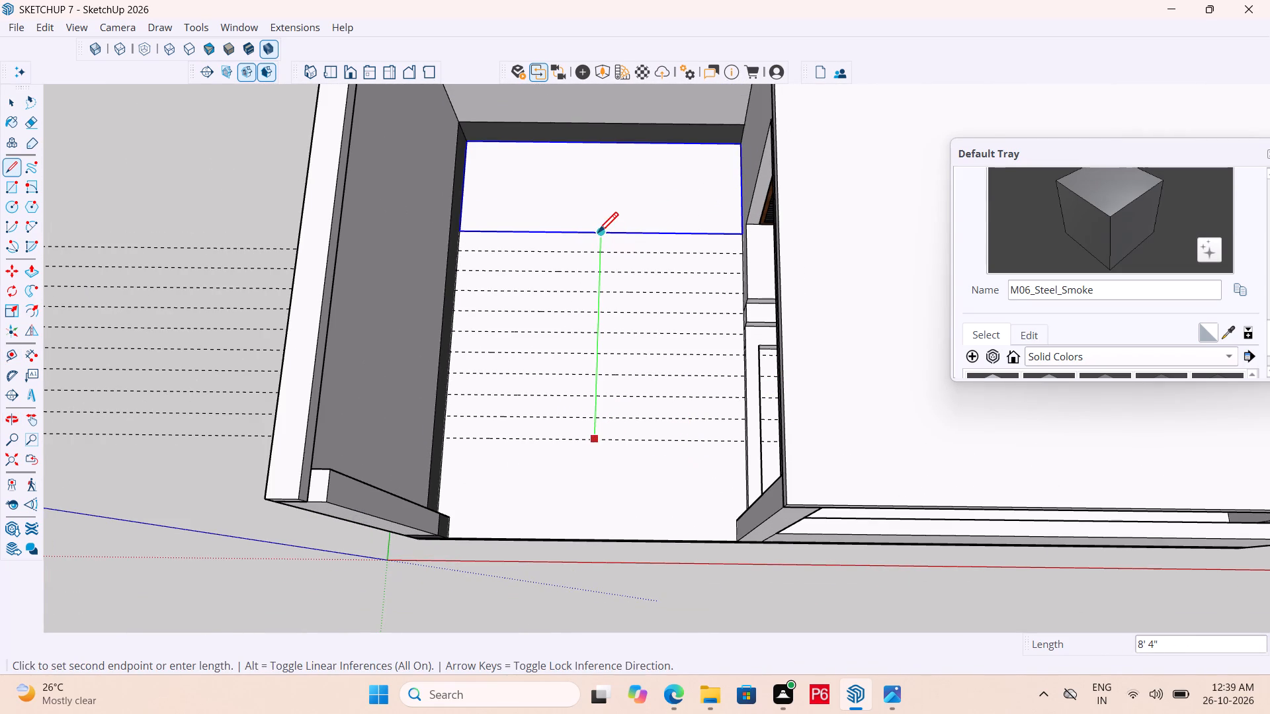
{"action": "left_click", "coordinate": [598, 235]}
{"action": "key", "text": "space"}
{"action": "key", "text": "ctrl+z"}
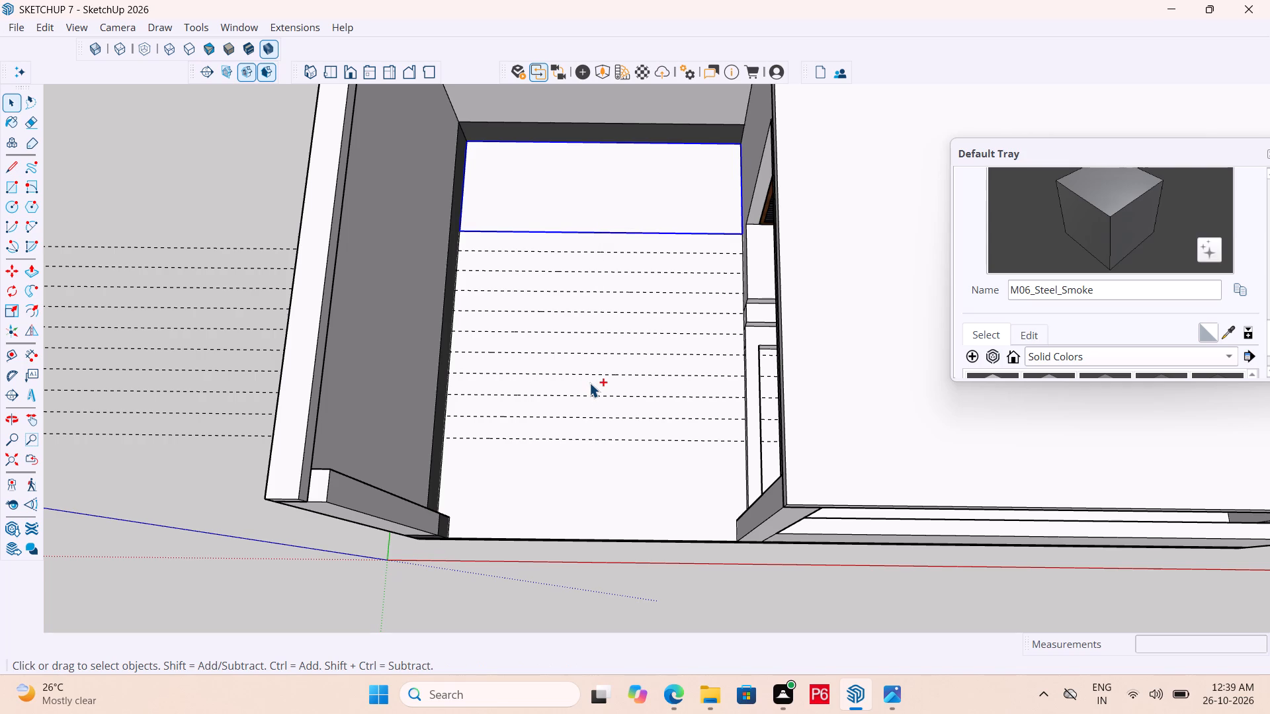
Draw a rectangle about 11' 3" by 8' 4" on the bay floor, from the strip's front edge to the frontmost guide line.
{"action": "key", "text": "space"}
{"action": "double_click", "coordinate": [614, 221]}
{"action": "key", "text": "l"}
{"action": "key", "text": "r"}
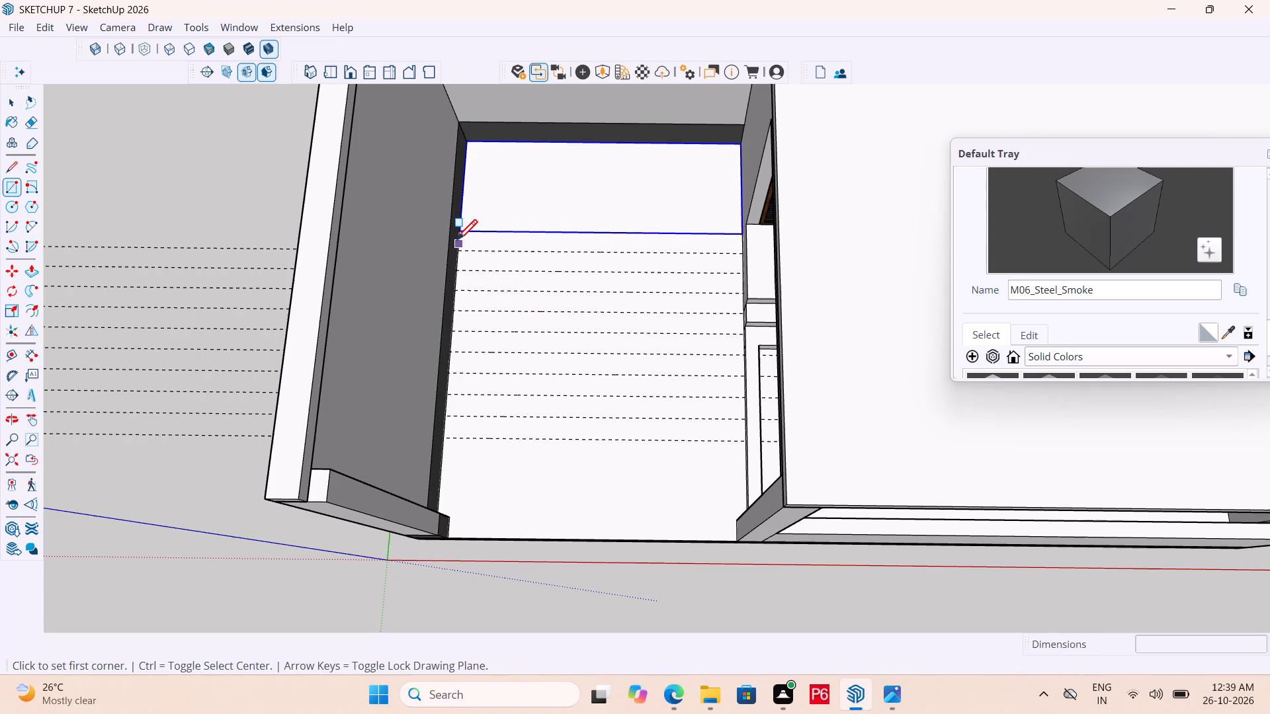
{"action": "left_click_drag", "start_coordinate": [458, 232], "coordinate": [471, 235]}
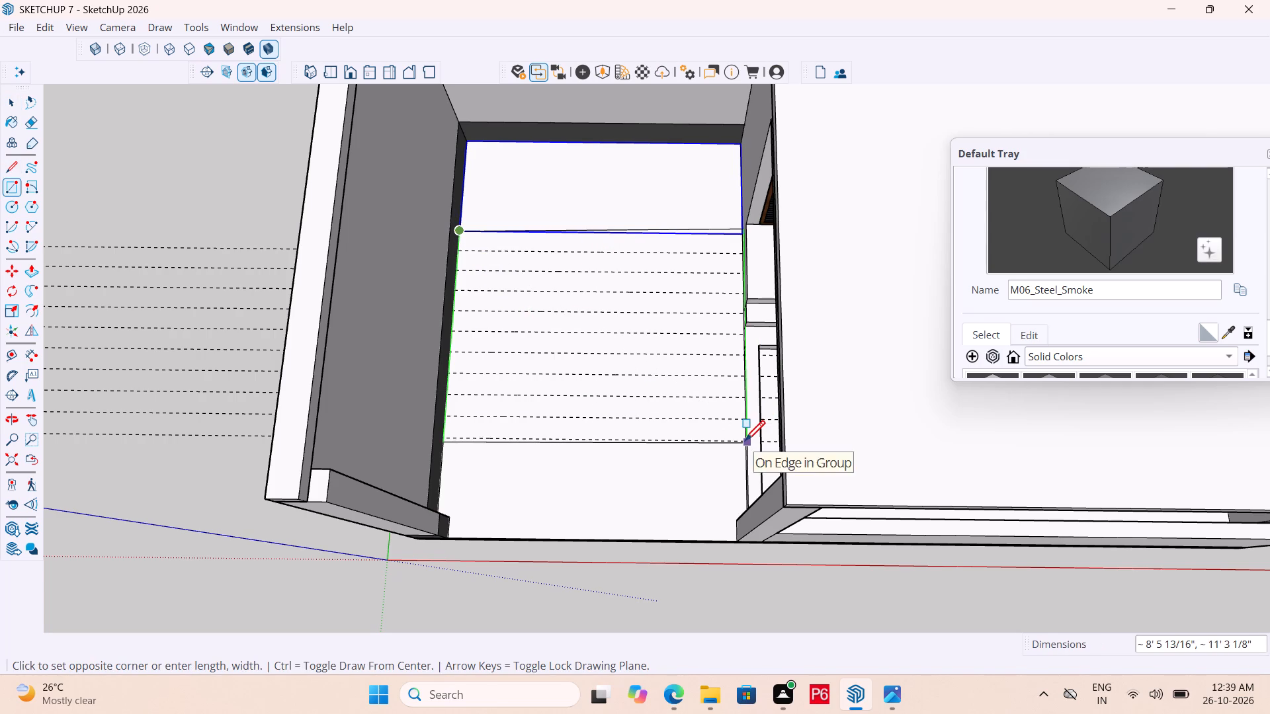
{"action": "middle_click_drag", "start_coordinate": [730, 452], "coordinate": [865, 386]}
{"action": "scroll", "coordinate": [843, 383], "scroll_direction": "up", "scroll_amount": 6}
{"action": "scroll", "coordinate": [783, 420], "scroll_direction": "up", "scroll_amount": 4}
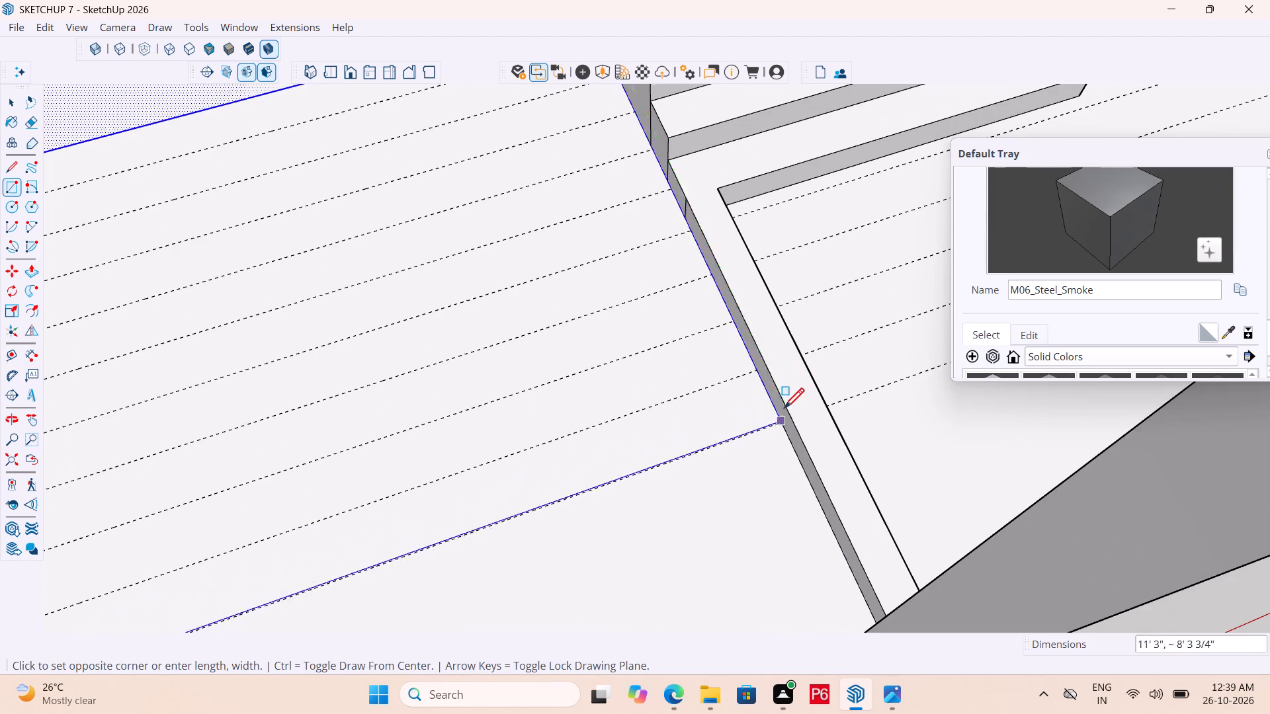
{"action": "left_click", "coordinate": [777, 420]}
{"action": "scroll", "coordinate": [740, 436], "scroll_direction": "down", "scroll_amount": 4}
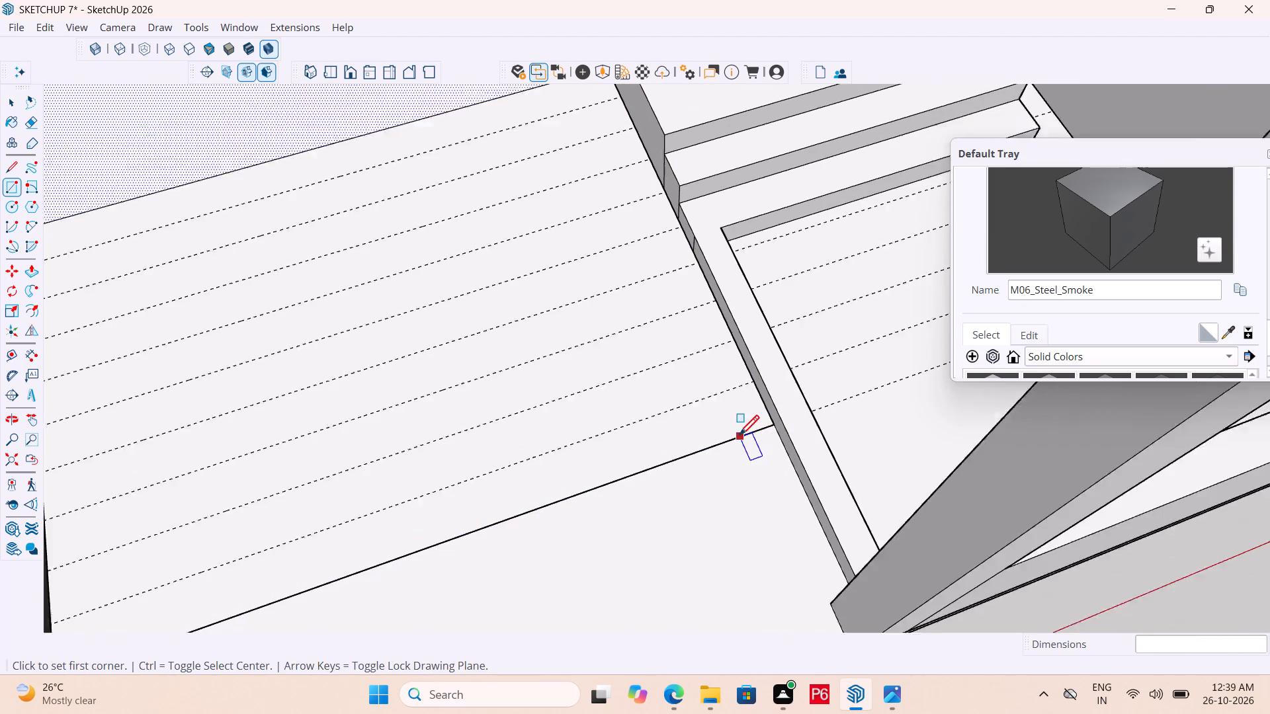
{"action": "scroll", "coordinate": [739, 438], "scroll_direction": "down", "scroll_amount": 3}
{"action": "middle_click_drag", "start_coordinate": [760, 455], "coordinate": [593, 456]}
Save the model with the large floor rectangle in place.
{"action": "key", "text": "ctrl+s"}
{"action": "key", "text": "ctrl+s"}
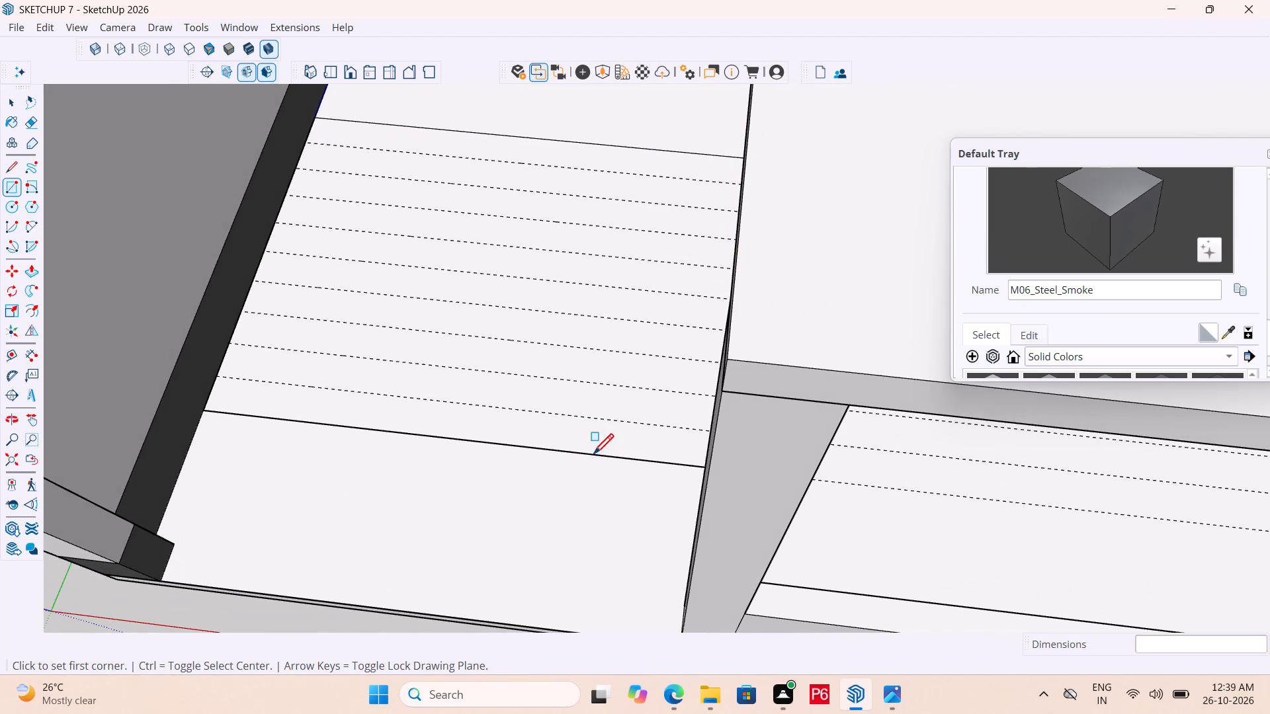
{"action": "key", "text": "ctrl+s"}
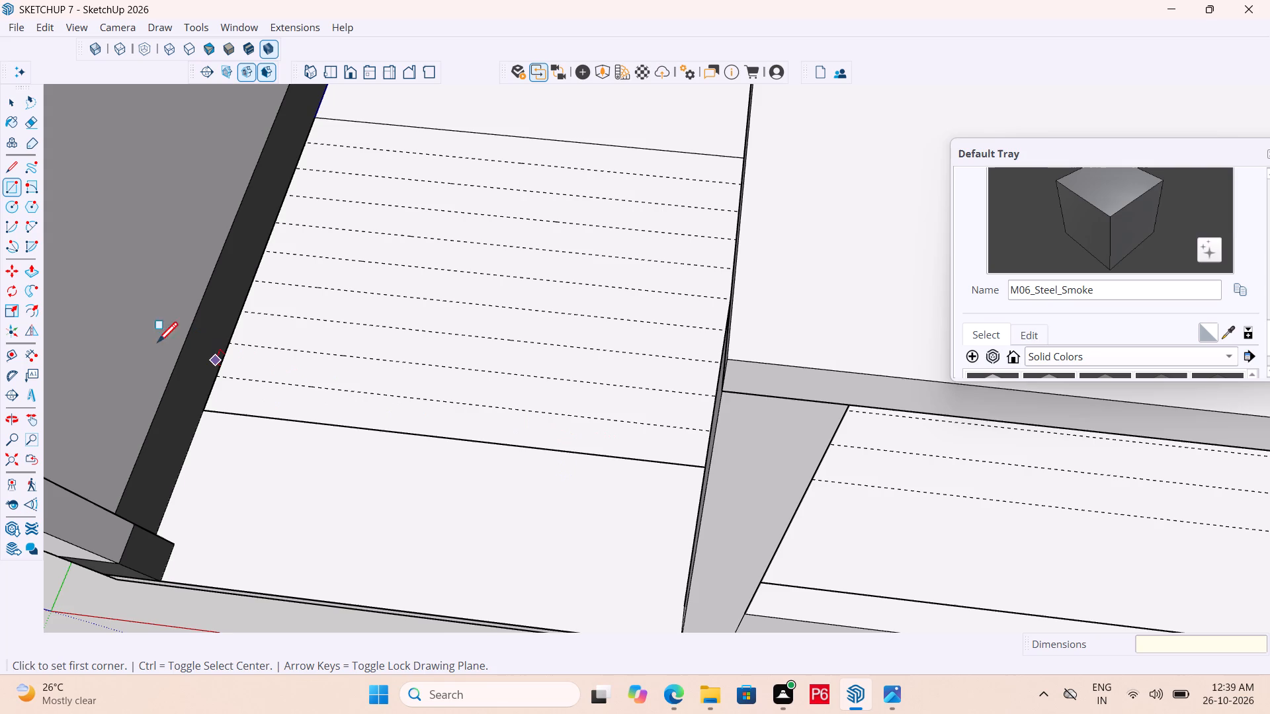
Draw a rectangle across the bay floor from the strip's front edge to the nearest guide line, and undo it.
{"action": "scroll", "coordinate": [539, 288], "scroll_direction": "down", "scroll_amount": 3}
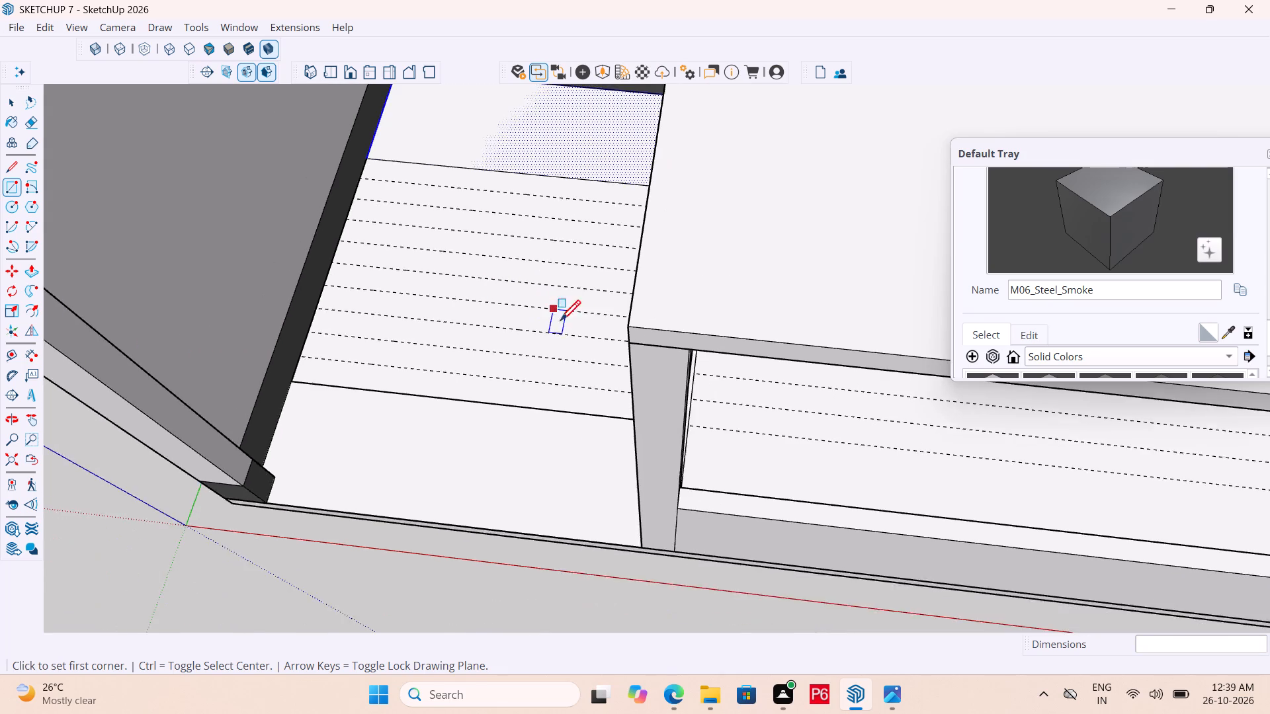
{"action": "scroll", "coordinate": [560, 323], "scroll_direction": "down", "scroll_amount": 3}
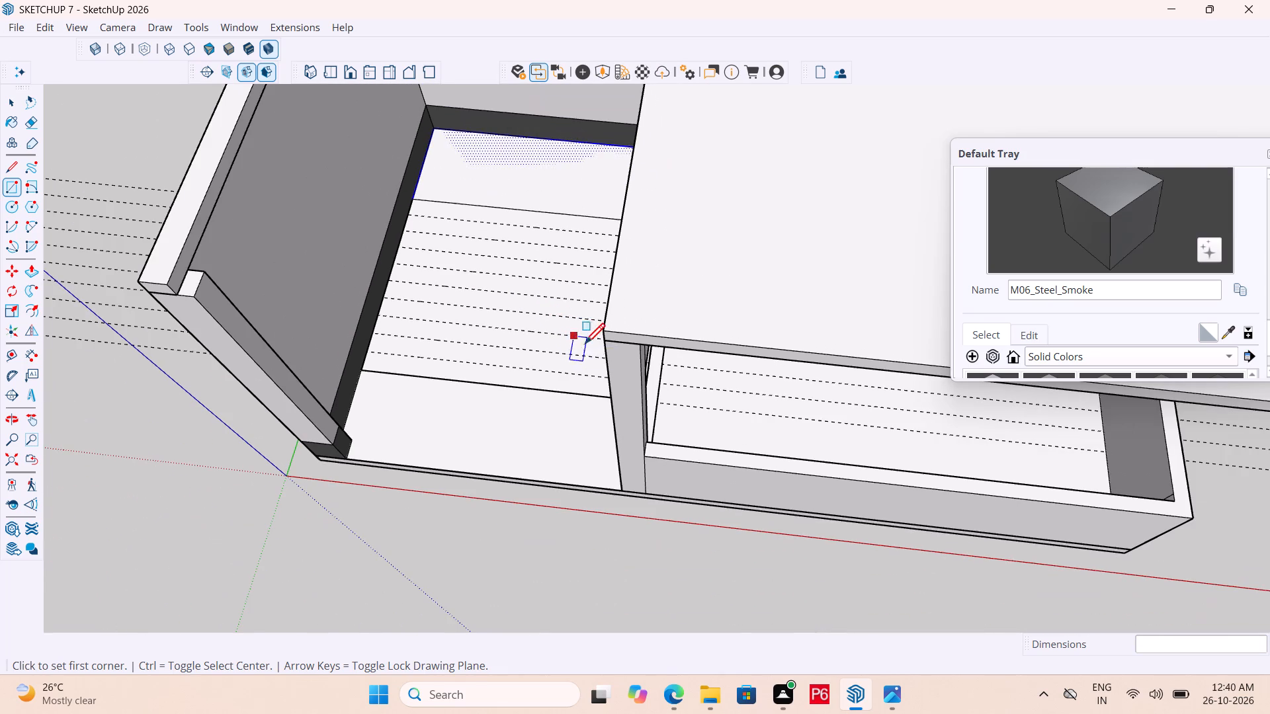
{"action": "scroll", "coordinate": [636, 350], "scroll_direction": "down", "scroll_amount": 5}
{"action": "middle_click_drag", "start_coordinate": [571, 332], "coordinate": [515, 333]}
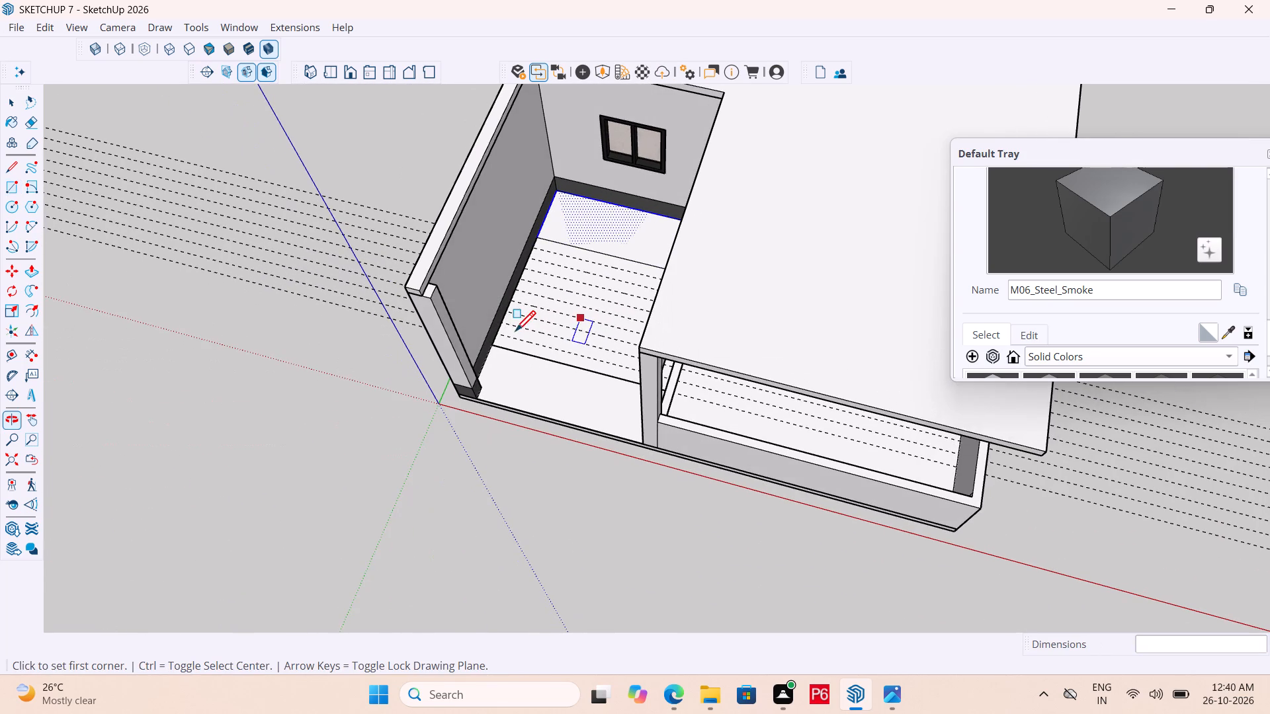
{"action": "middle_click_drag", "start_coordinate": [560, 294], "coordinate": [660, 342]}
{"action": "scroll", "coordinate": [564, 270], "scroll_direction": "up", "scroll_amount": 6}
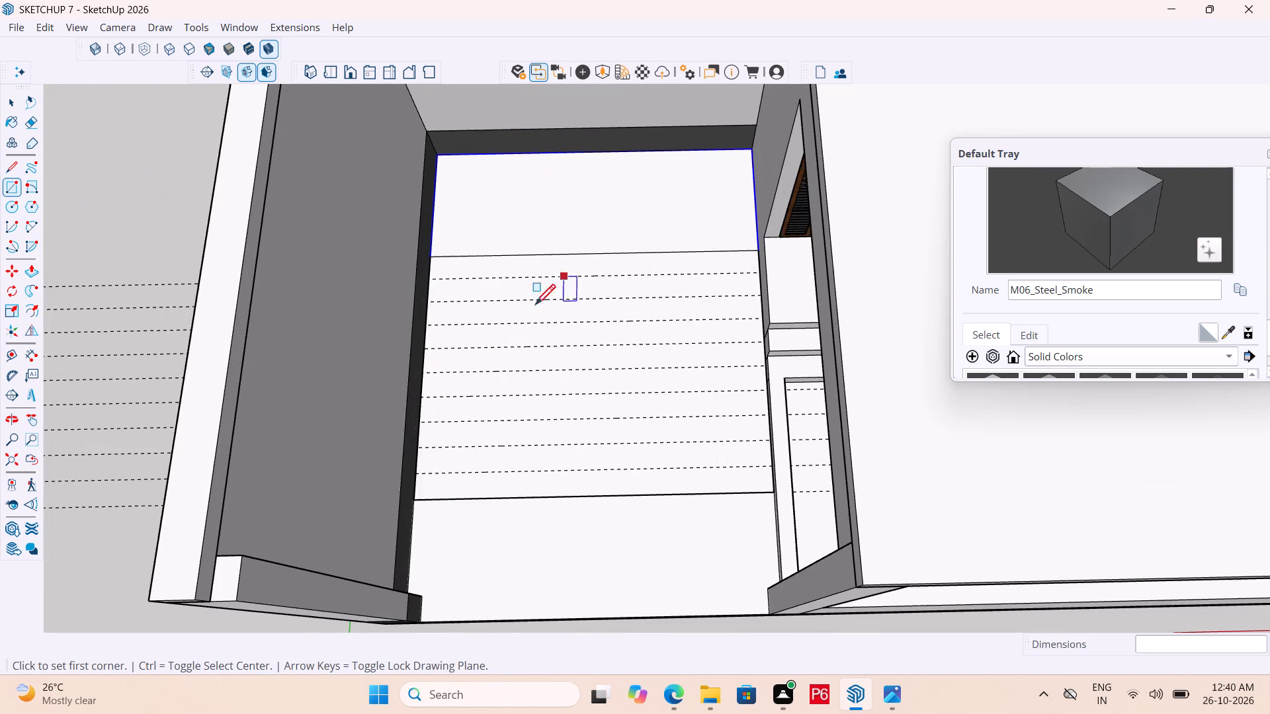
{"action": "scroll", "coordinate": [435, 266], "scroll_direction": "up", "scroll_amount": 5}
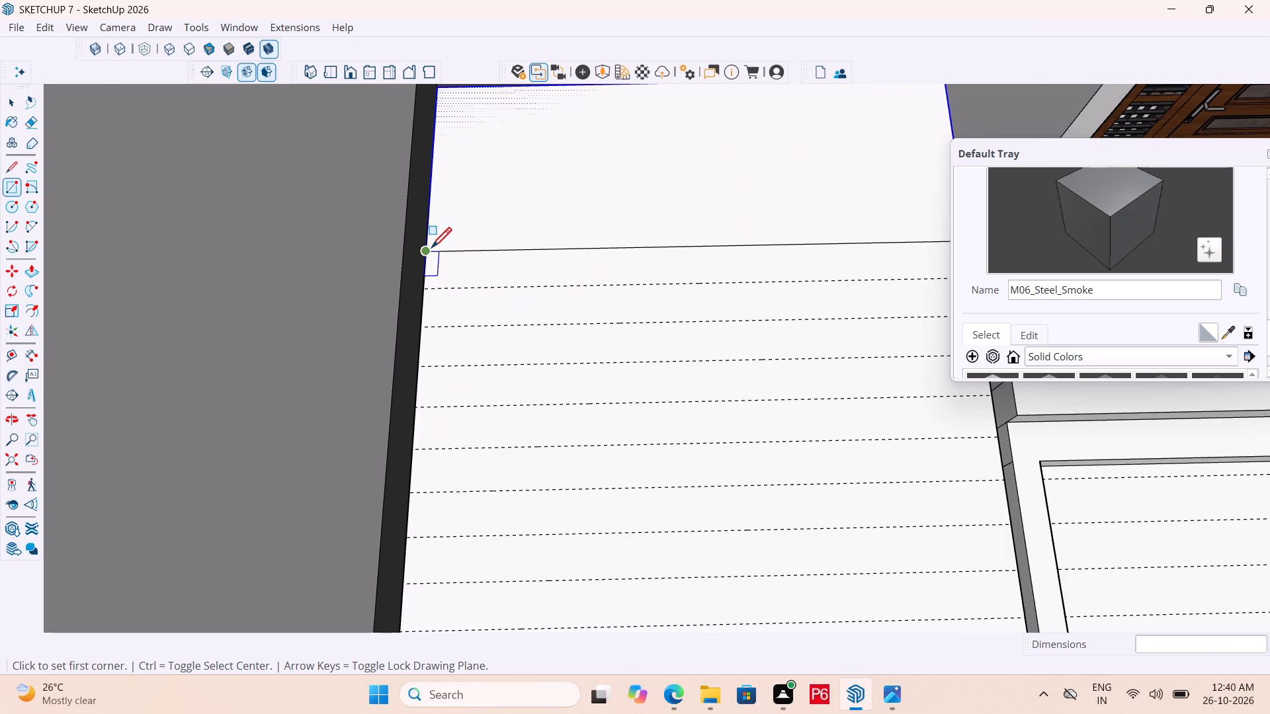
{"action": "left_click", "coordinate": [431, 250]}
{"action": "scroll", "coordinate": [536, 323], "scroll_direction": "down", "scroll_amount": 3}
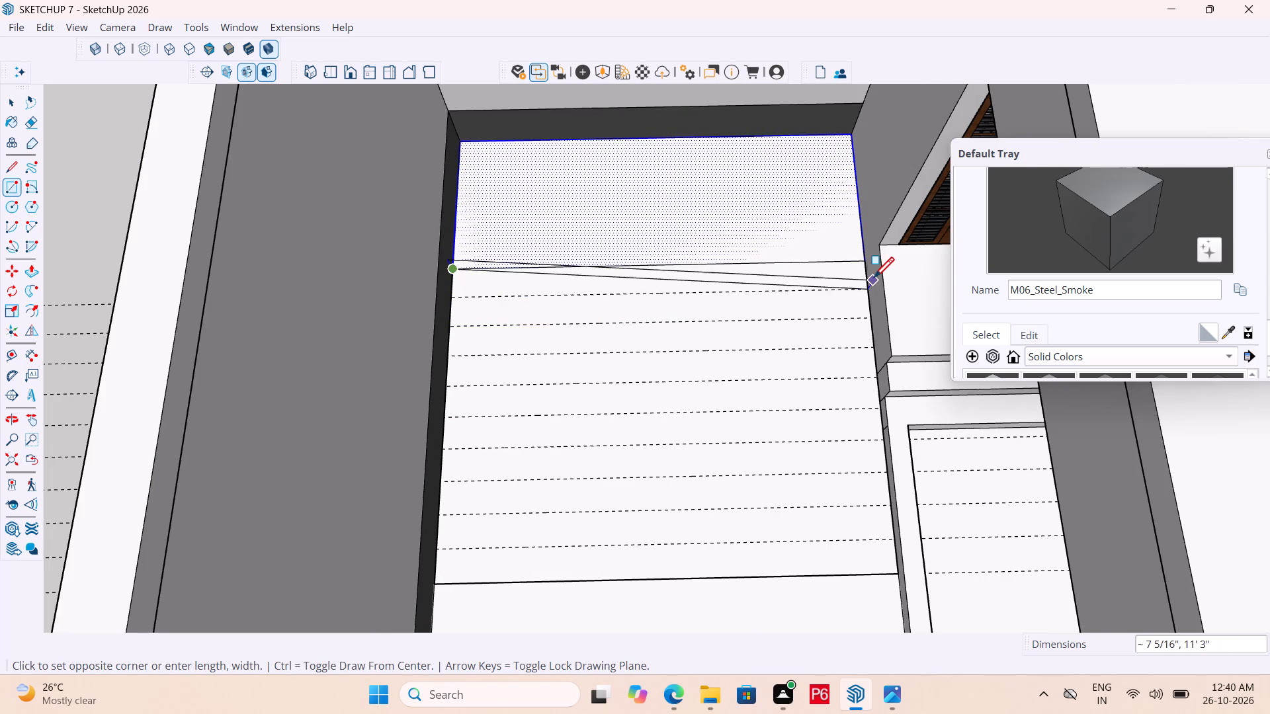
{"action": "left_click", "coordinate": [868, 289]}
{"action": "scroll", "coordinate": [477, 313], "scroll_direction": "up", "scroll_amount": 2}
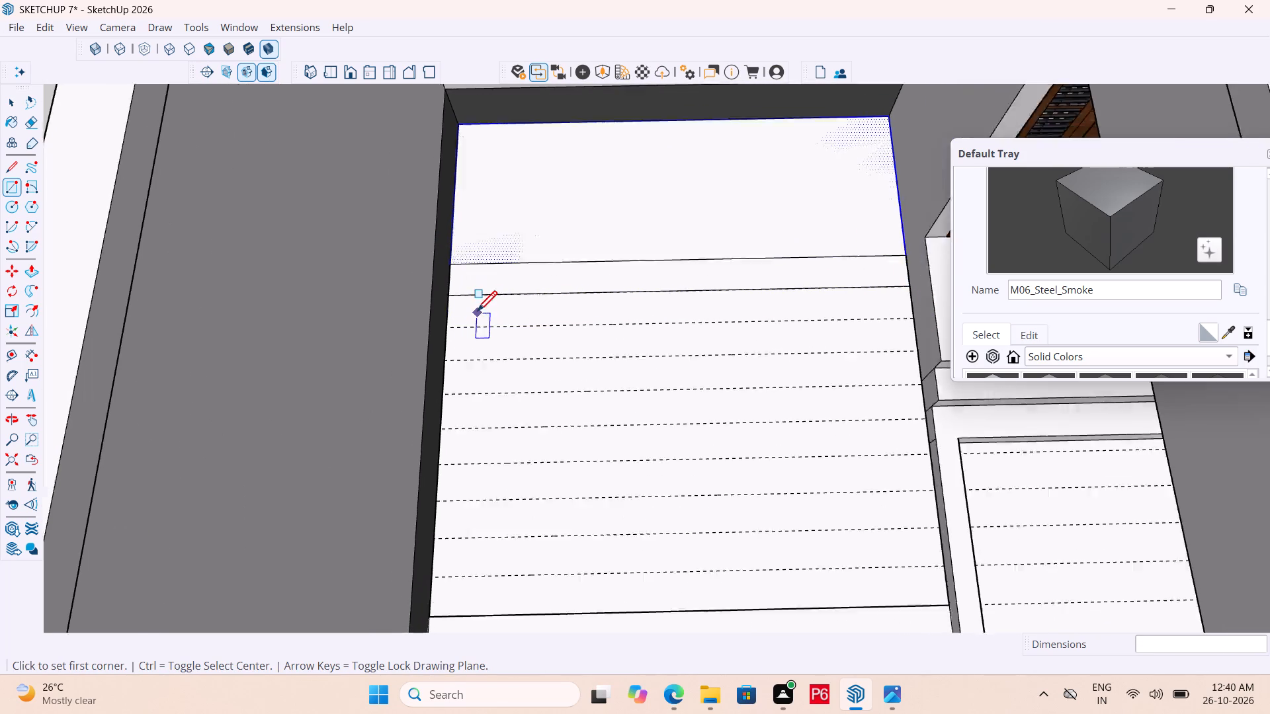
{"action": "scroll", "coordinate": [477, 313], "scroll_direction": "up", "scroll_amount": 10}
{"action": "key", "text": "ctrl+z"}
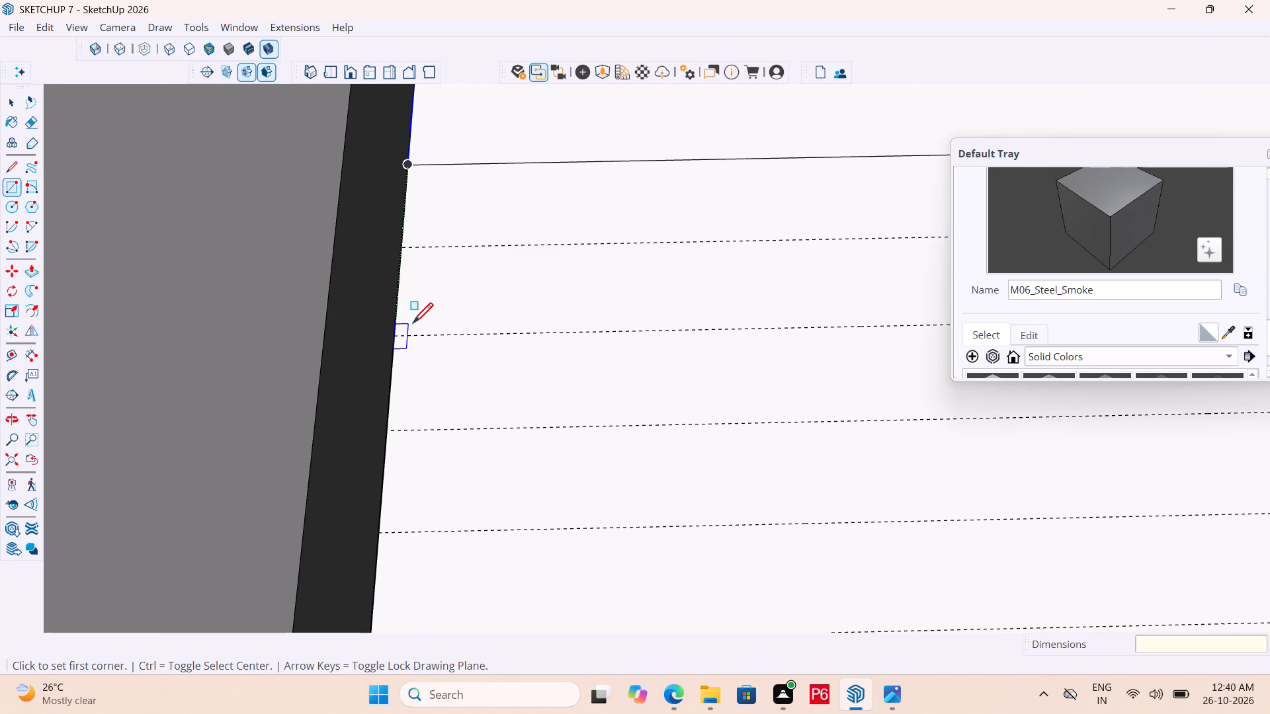
Draw the first two full-width rectangles, 11' 3" by 10", from the strip's front edge down to the second guide line.
{"action": "left_click", "coordinate": [410, 166]}
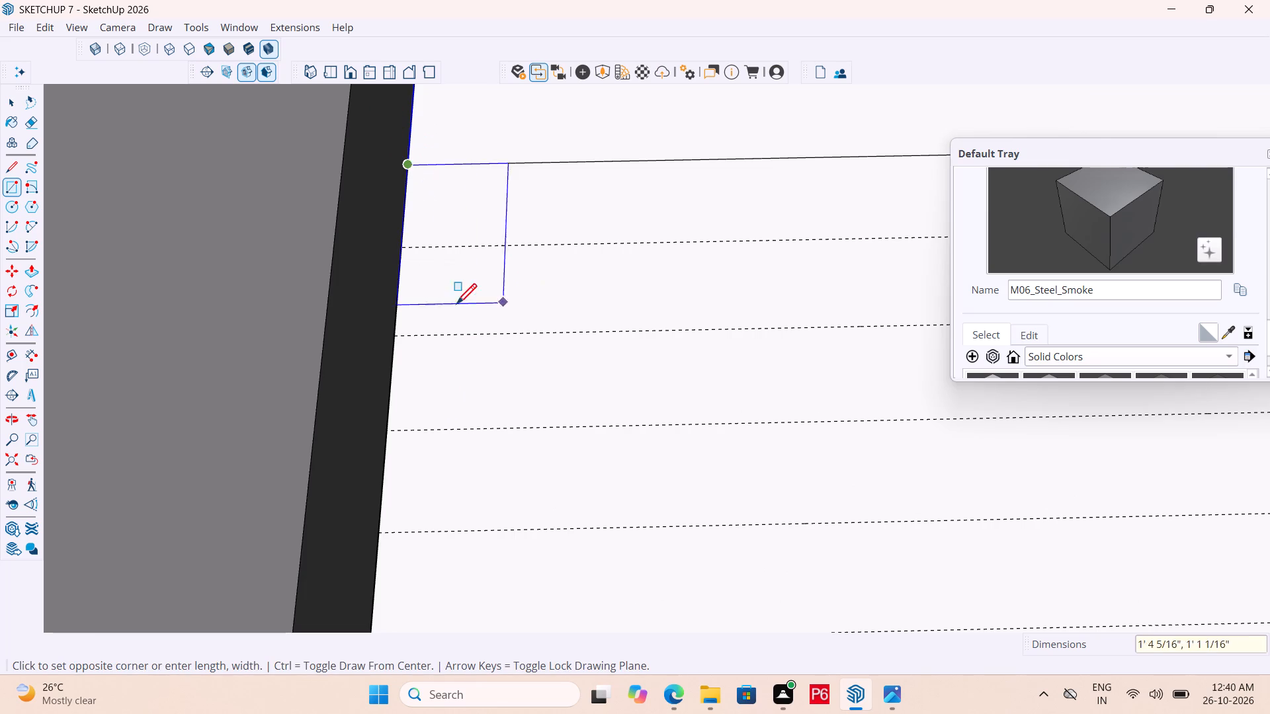
{"action": "scroll", "coordinate": [442, 308], "scroll_direction": "down", "scroll_amount": 6}
{"action": "scroll", "coordinate": [329, 299], "scroll_direction": "down", "scroll_amount": 6}
{"action": "scroll", "coordinate": [863, 276], "scroll_direction": "up", "scroll_amount": 4}
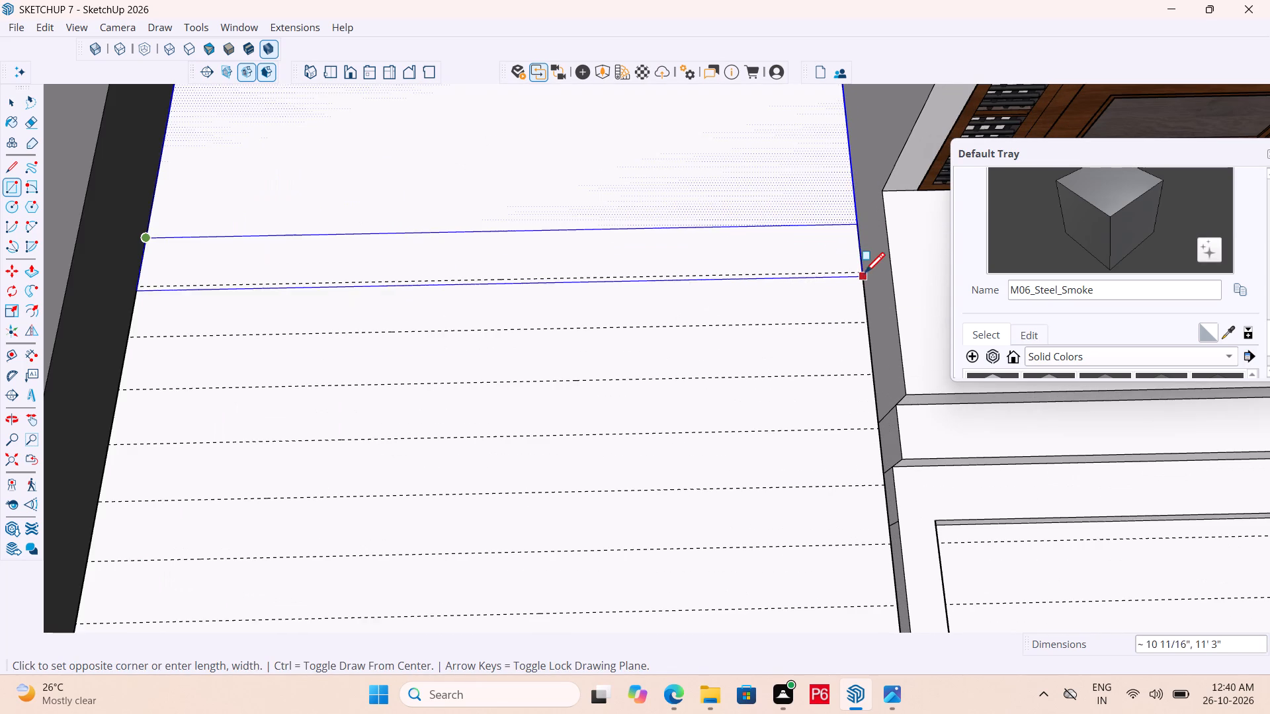
{"action": "scroll", "coordinate": [859, 279], "scroll_direction": "up", "scroll_amount": 12}
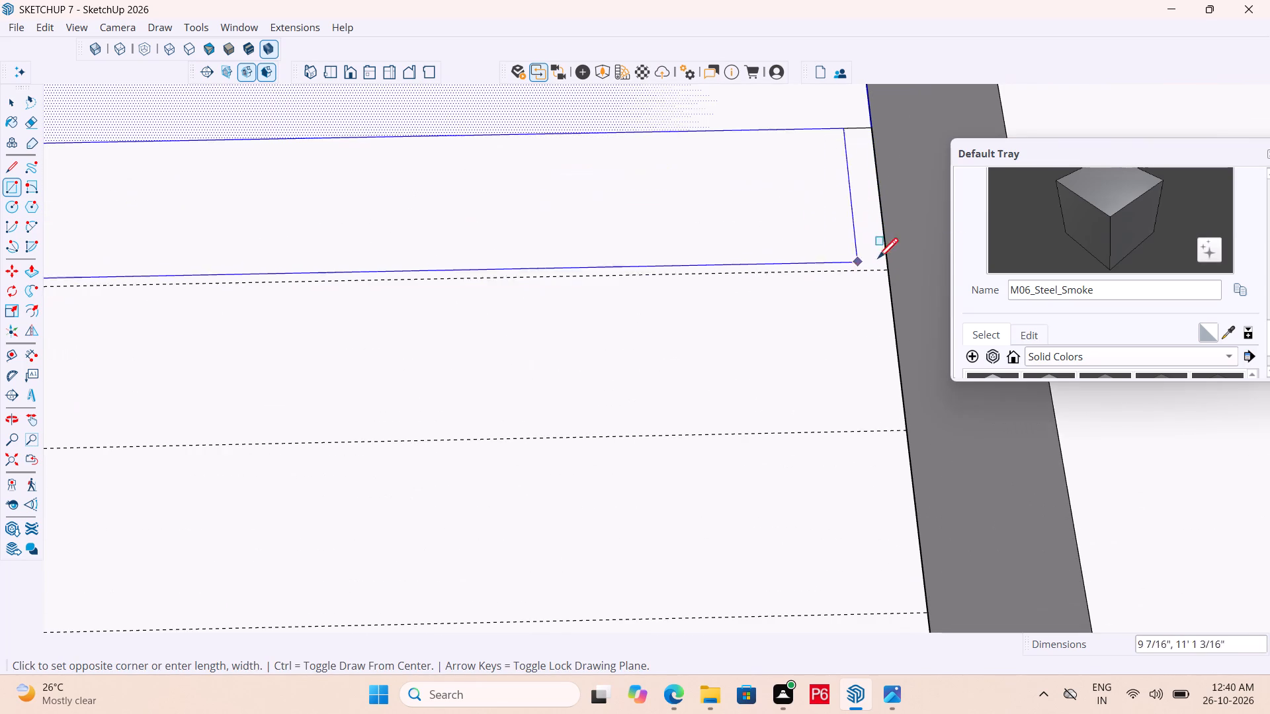
{"action": "left_click", "coordinate": [887, 267]}
{"action": "scroll", "coordinate": [861, 233], "scroll_direction": "down", "scroll_amount": 7}
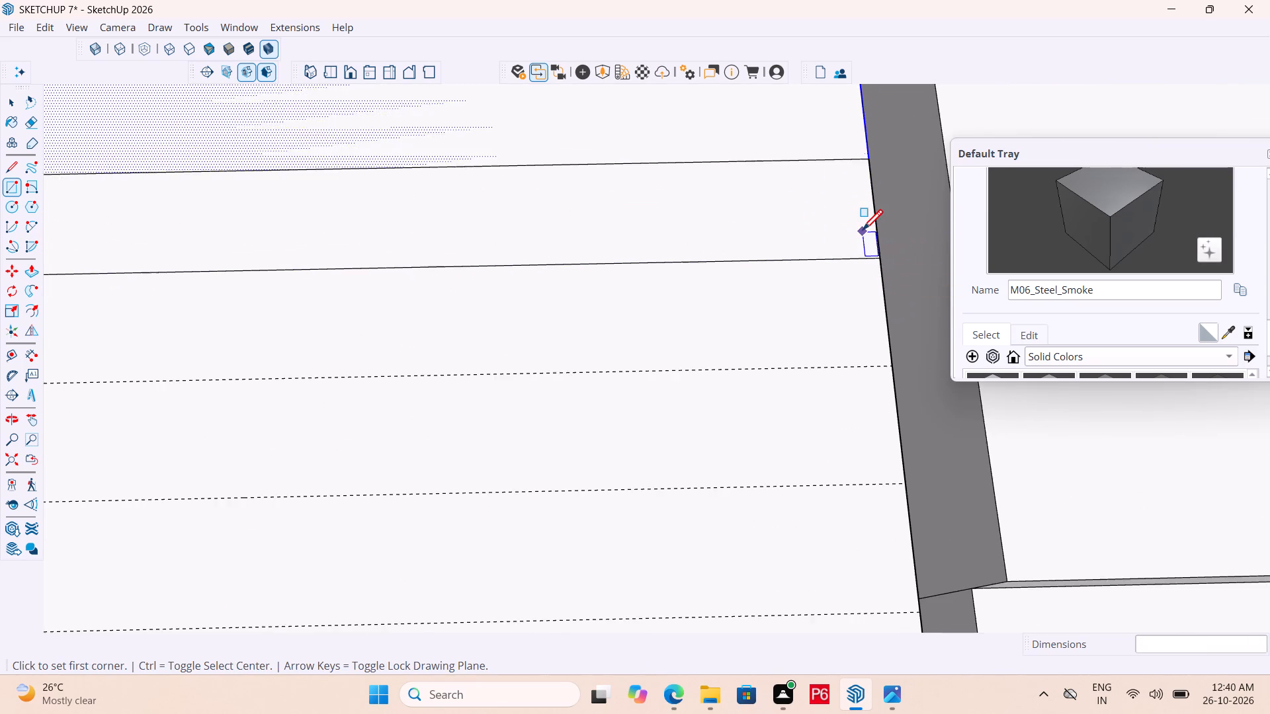
{"action": "scroll", "coordinate": [876, 244], "scroll_direction": "down", "scroll_amount": 12}
{"action": "scroll", "coordinate": [318, 338], "scroll_direction": "up", "scroll_amount": 5}
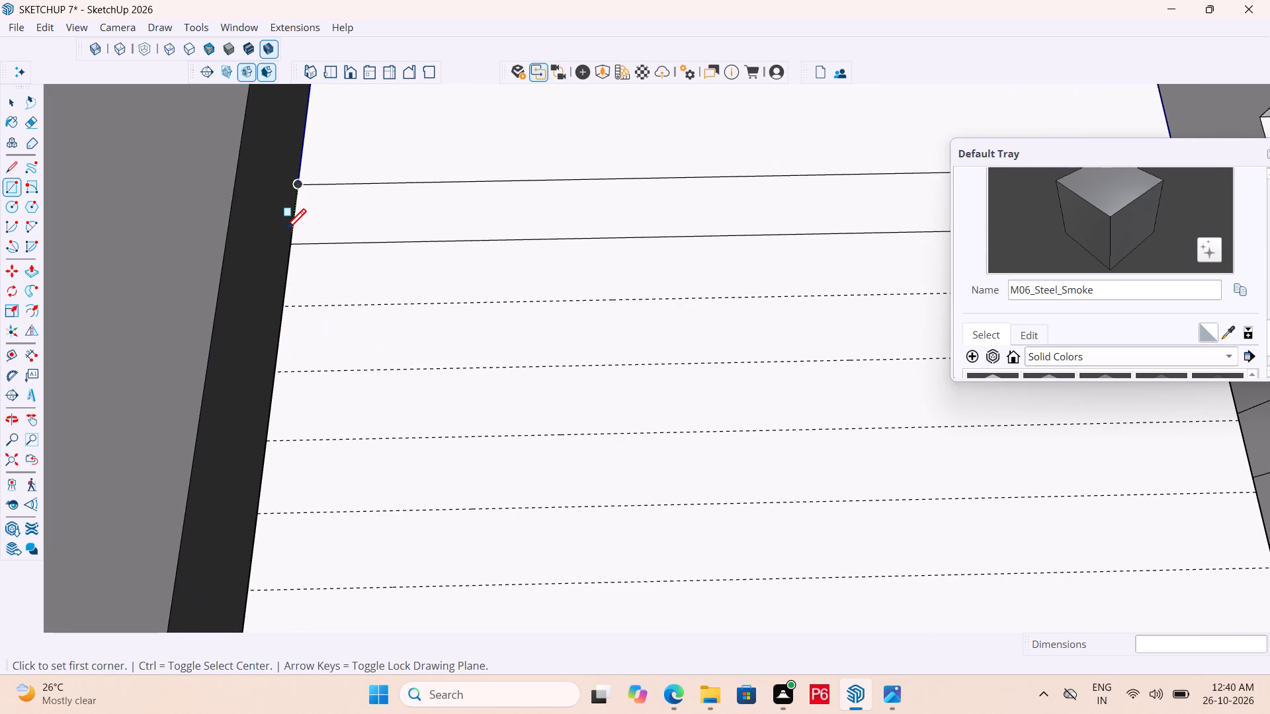
{"action": "left_click", "coordinate": [290, 246]}
{"action": "scroll", "coordinate": [304, 356], "scroll_direction": "down", "scroll_amount": 6}
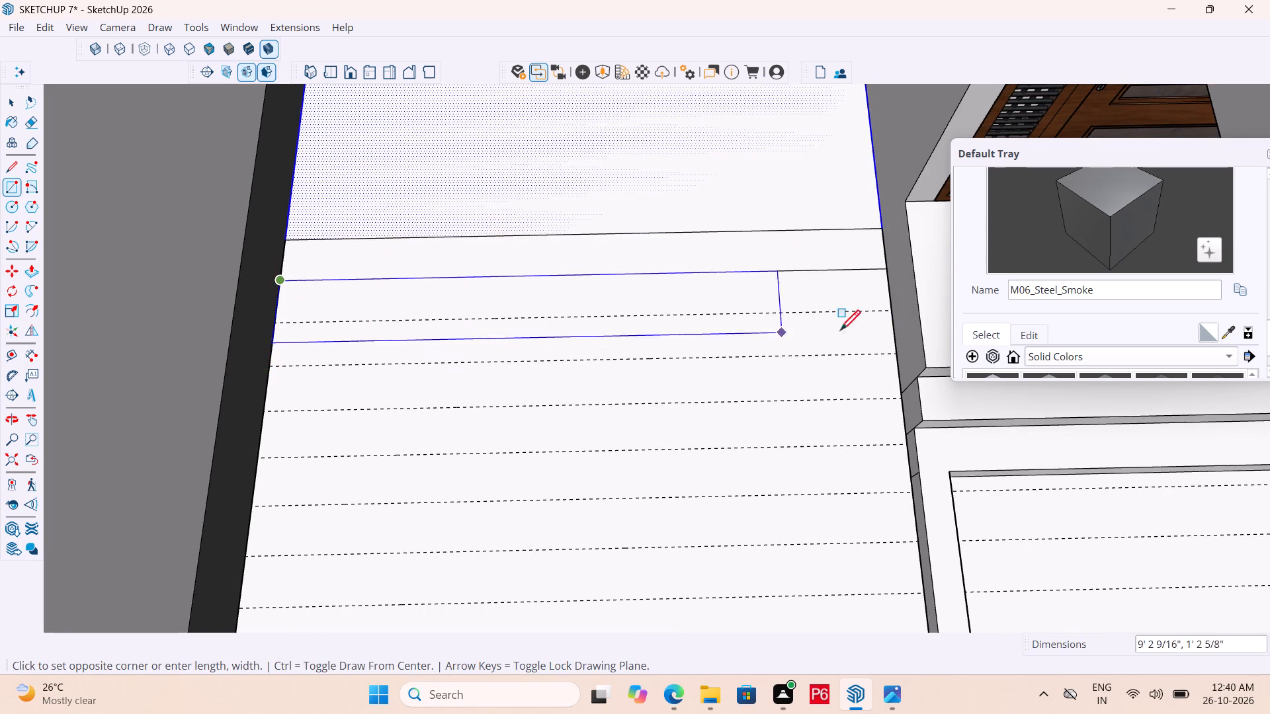
{"action": "scroll", "coordinate": [902, 306], "scroll_direction": "up", "scroll_amount": 3}
{"action": "left_click", "coordinate": [885, 311]}
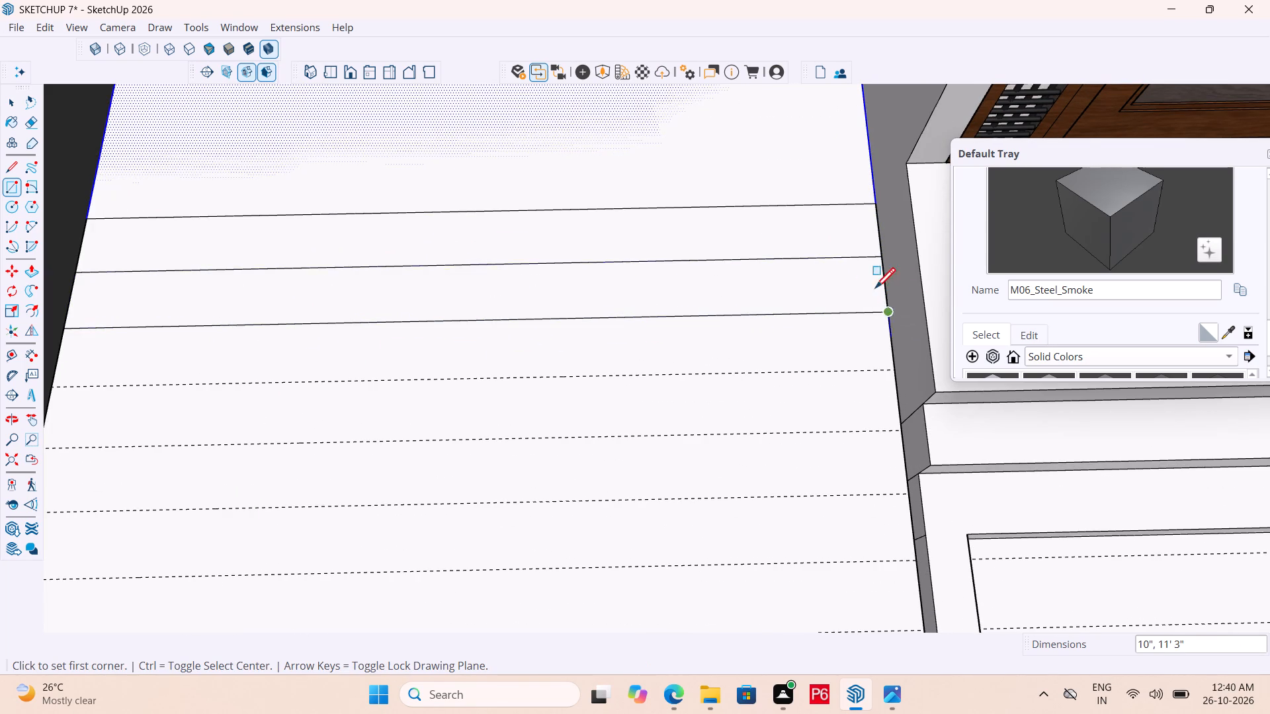
Draw four more full-width rectangles, each reaching the following guide line, to form the third through sixth floor divisions.
{"action": "scroll", "coordinate": [914, 282], "scroll_direction": "down", "scroll_amount": 4}
{"action": "scroll", "coordinate": [225, 292], "scroll_direction": "down", "scroll_amount": 4}
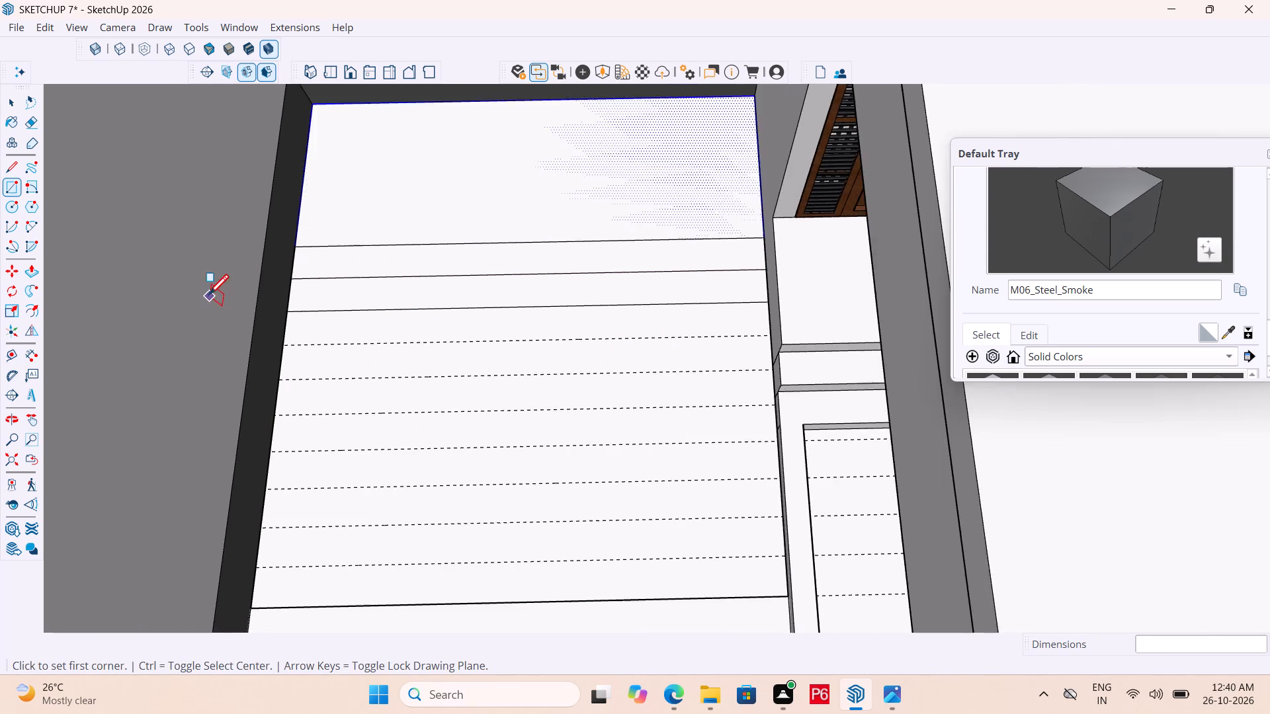
{"action": "scroll", "coordinate": [561, 405], "scroll_direction": "up", "scroll_amount": 4}
{"action": "left_click", "coordinate": [154, 268]}
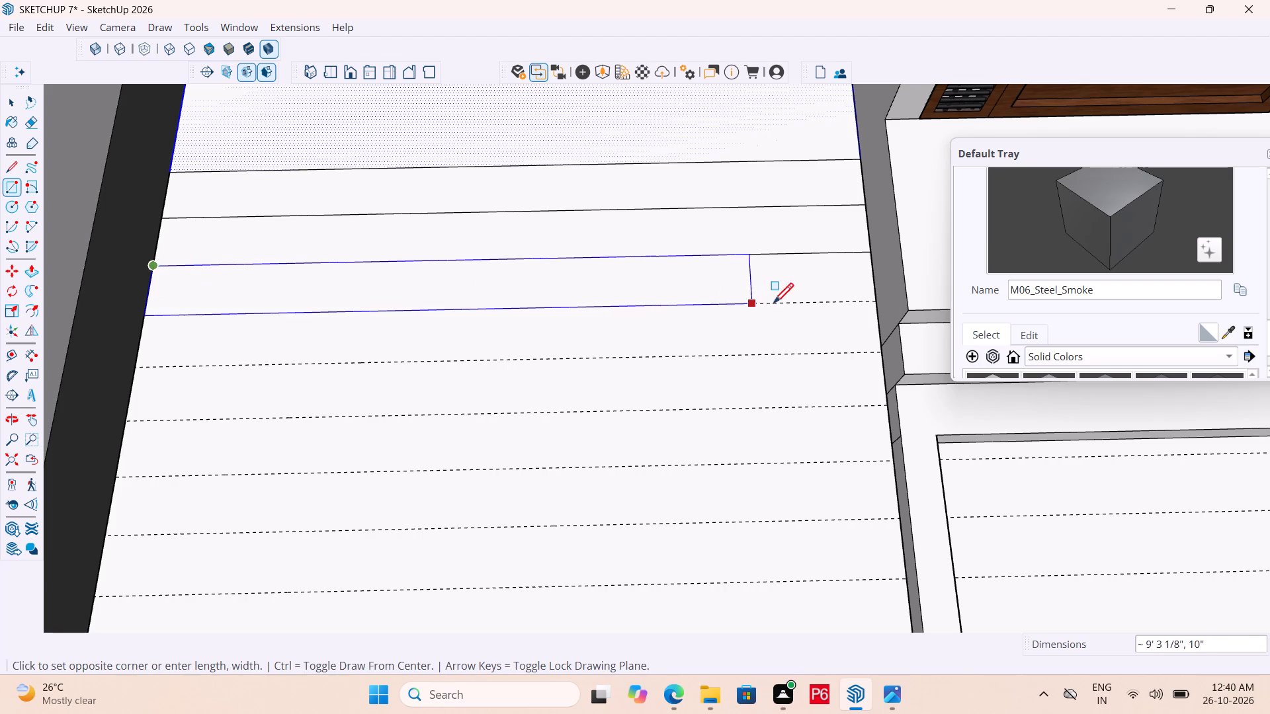
{"action": "left_click", "coordinate": [874, 297]}
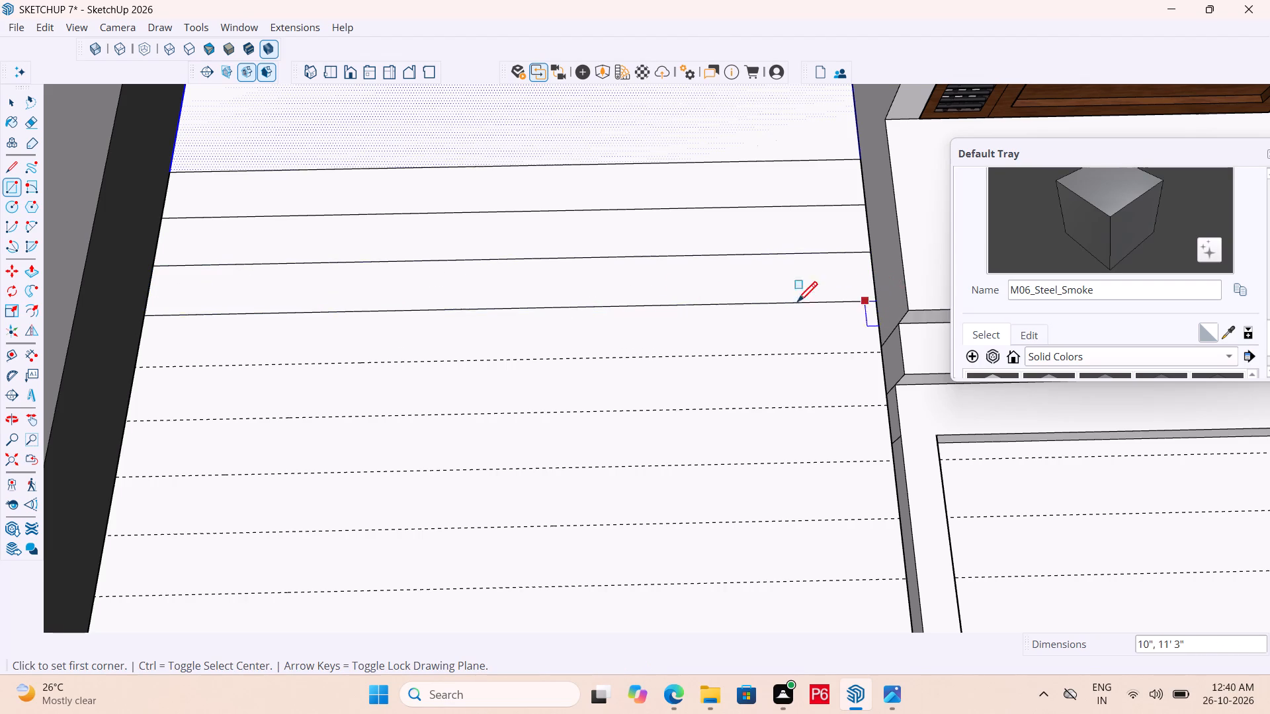
{"action": "left_click", "coordinate": [146, 317]}
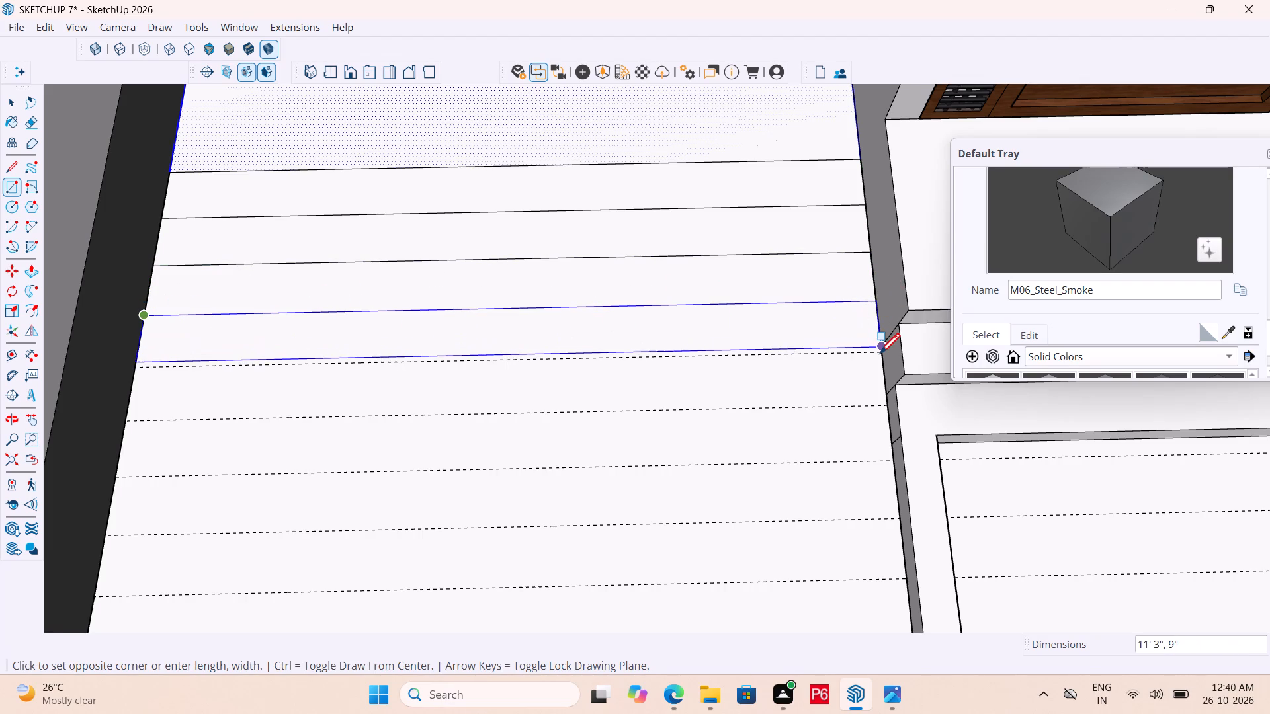
{"action": "left_click", "coordinate": [880, 356]}
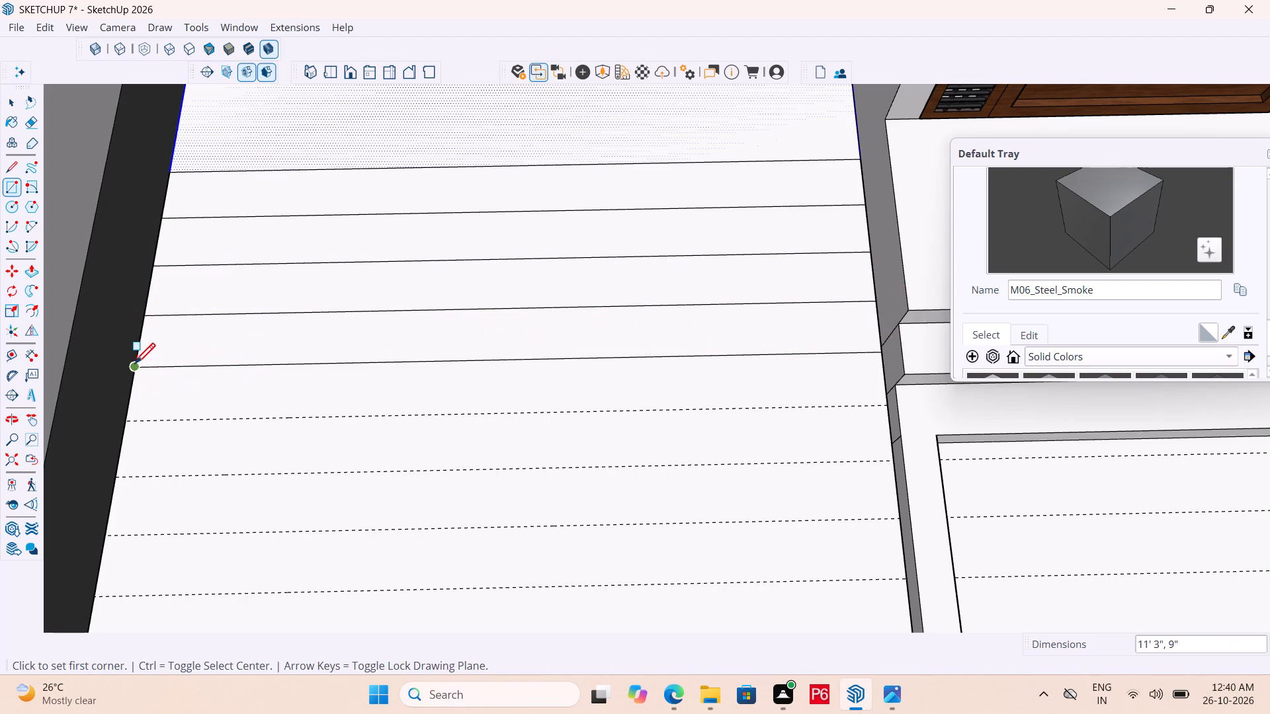
{"action": "left_click", "coordinate": [135, 366]}
{"action": "left_click", "coordinate": [881, 403]}
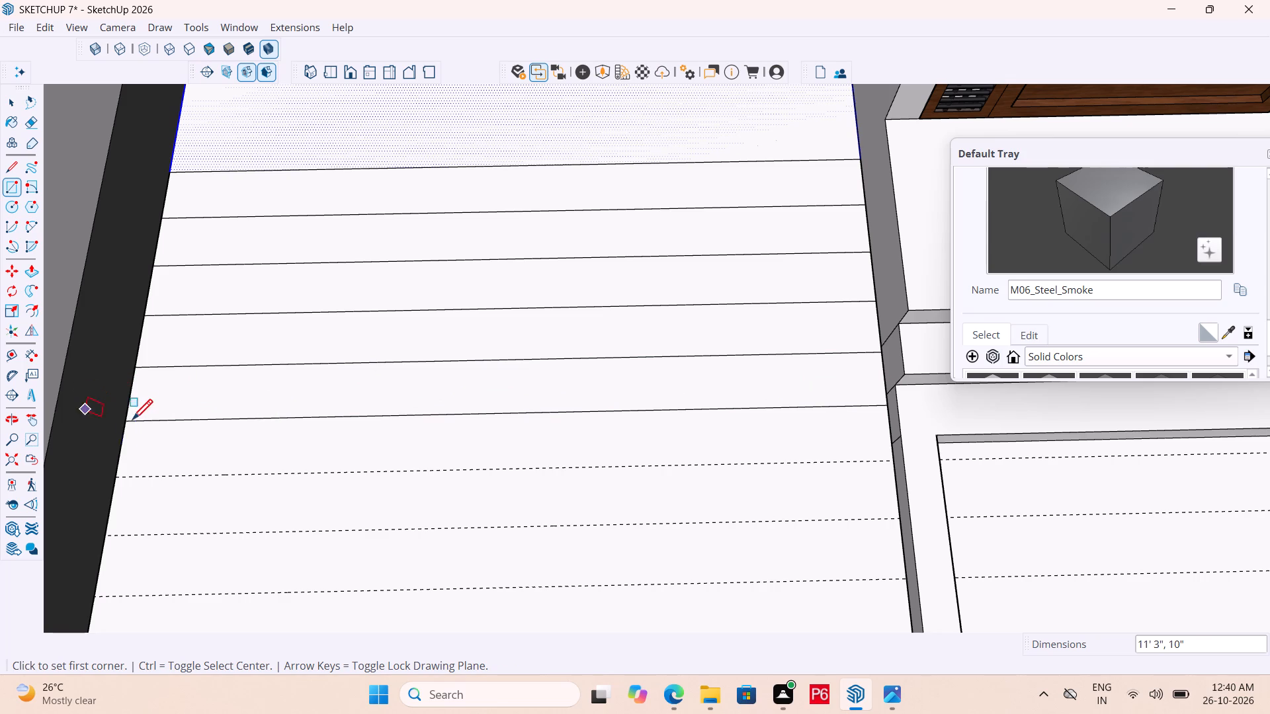
{"action": "left_click", "coordinate": [126, 424]}
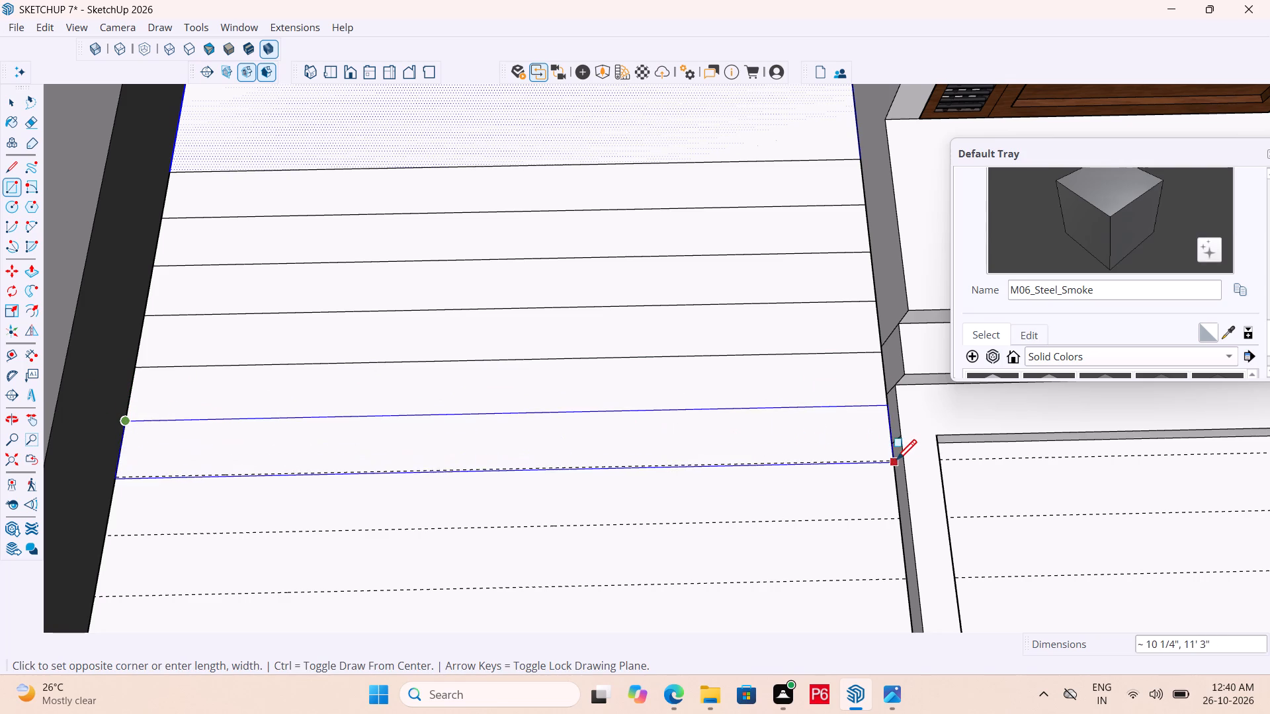
{"action": "left_click", "coordinate": [892, 458]}
Draw the seventh and eighth full-width rectangles between the following guide lines toward the bay's front.
{"action": "scroll", "coordinate": [503, 238], "scroll_direction": "down", "scroll_amount": 4}
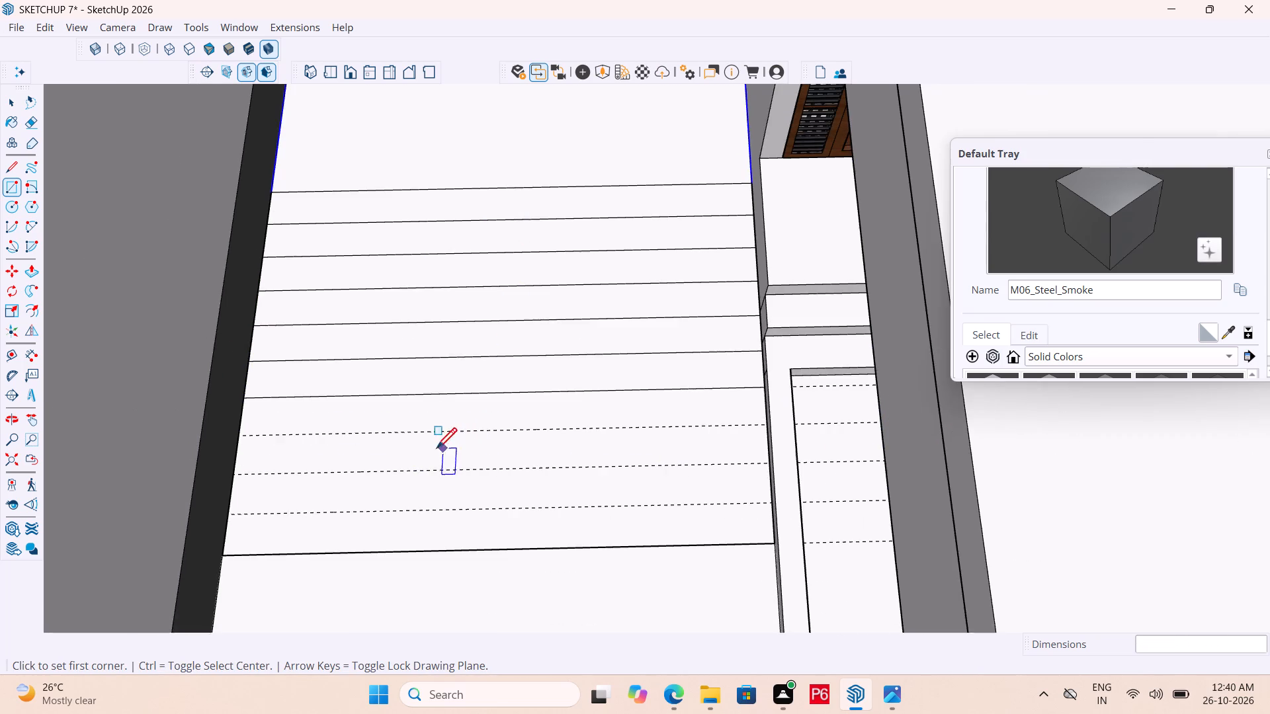
{"action": "scroll", "coordinate": [435, 451], "scroll_direction": "up", "scroll_amount": 4}
{"action": "left_click", "coordinate": [159, 372]}
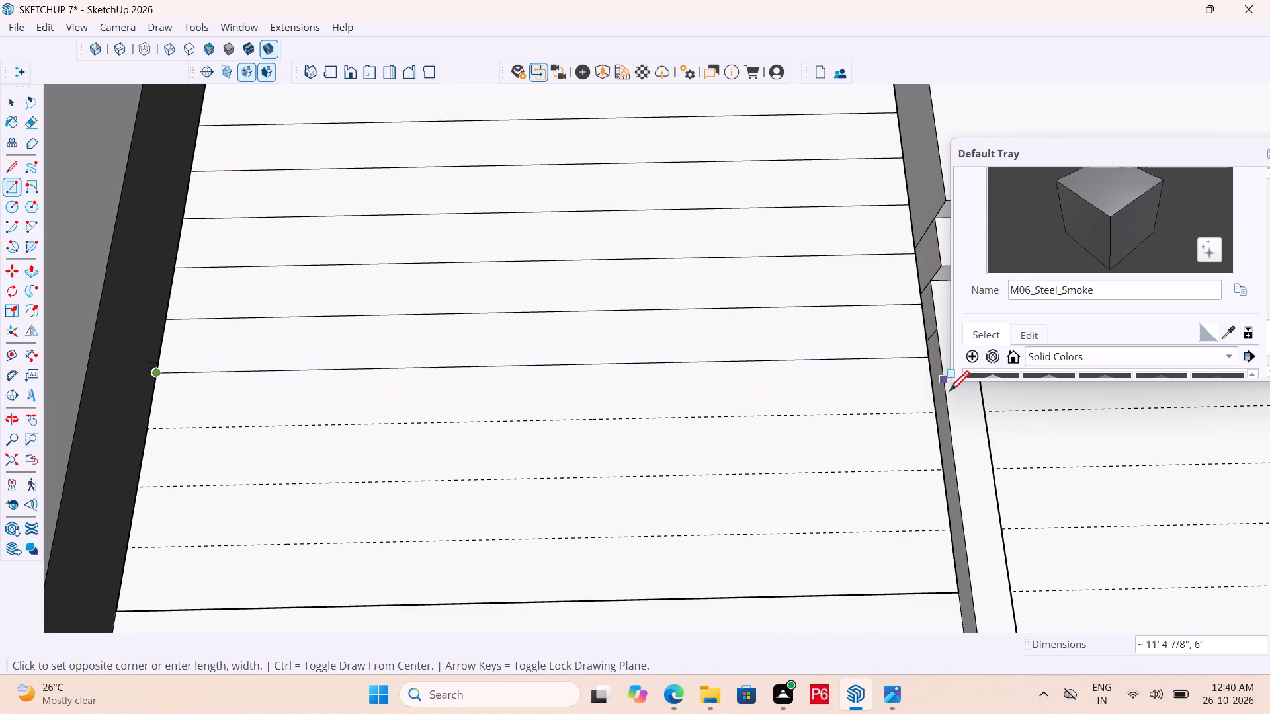
{"action": "double_click", "coordinate": [932, 416]}
{"action": "scroll", "coordinate": [516, 218], "scroll_direction": "down", "scroll_amount": 4}
{"action": "scroll", "coordinate": [443, 416], "scroll_direction": "up", "scroll_amount": 3}
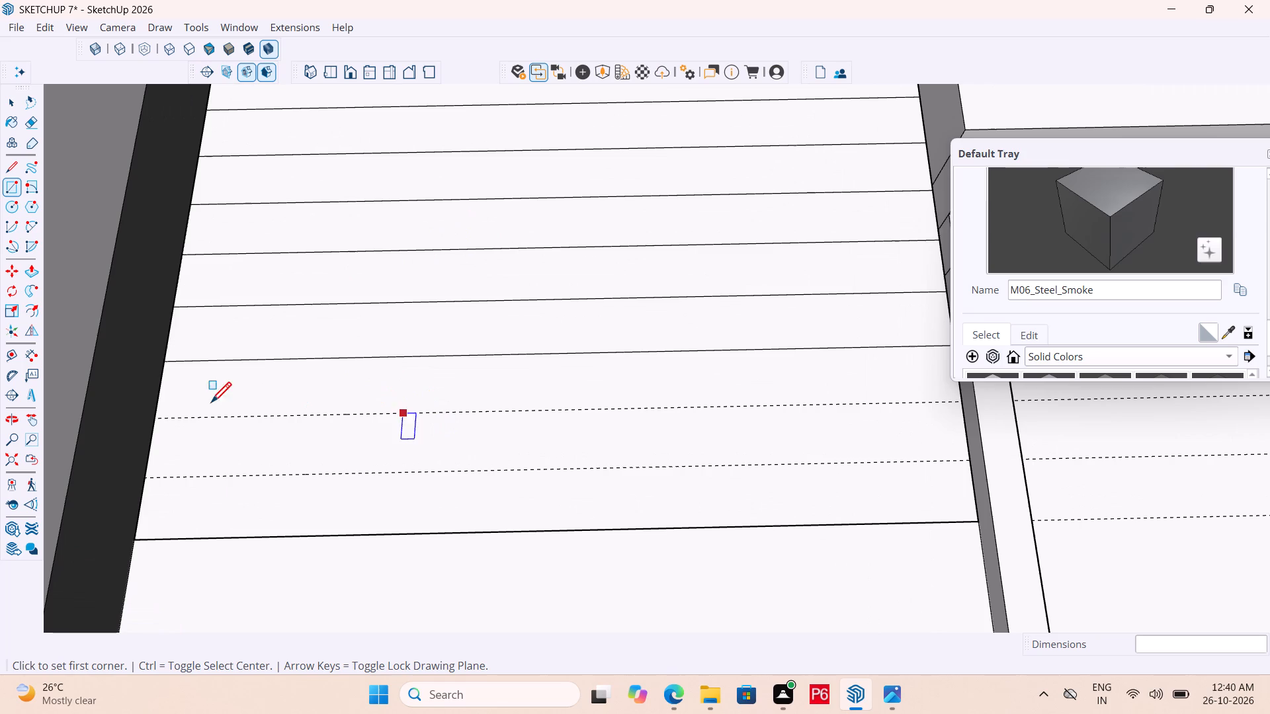
{"action": "left_click", "coordinate": [166, 366]}
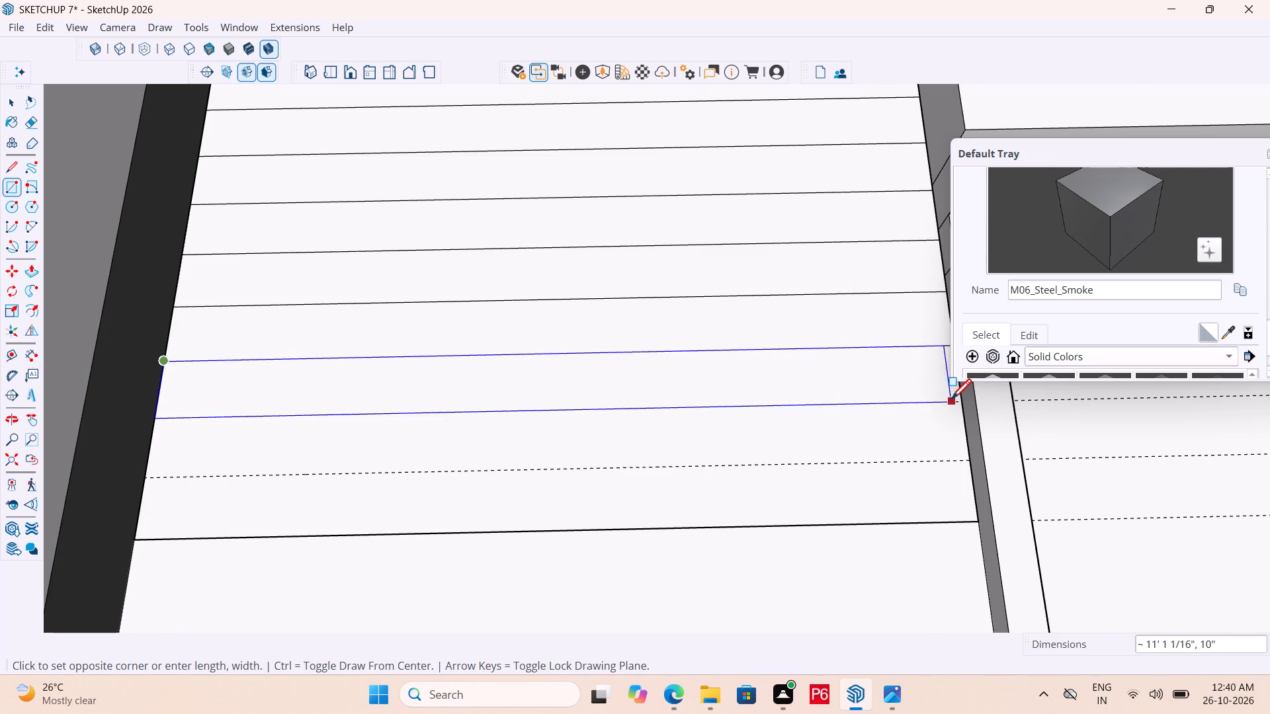
{"action": "left_click", "coordinate": [962, 401]}
Draw the ninth and tenth full-width rectangles, 11' 3" by 10", to the last guide lines near the bay's front, and save.
{"action": "scroll", "coordinate": [259, 367], "scroll_direction": "down", "scroll_amount": 5}
{"action": "middle_click_drag", "start_coordinate": [564, 450], "coordinate": [564, 450]}
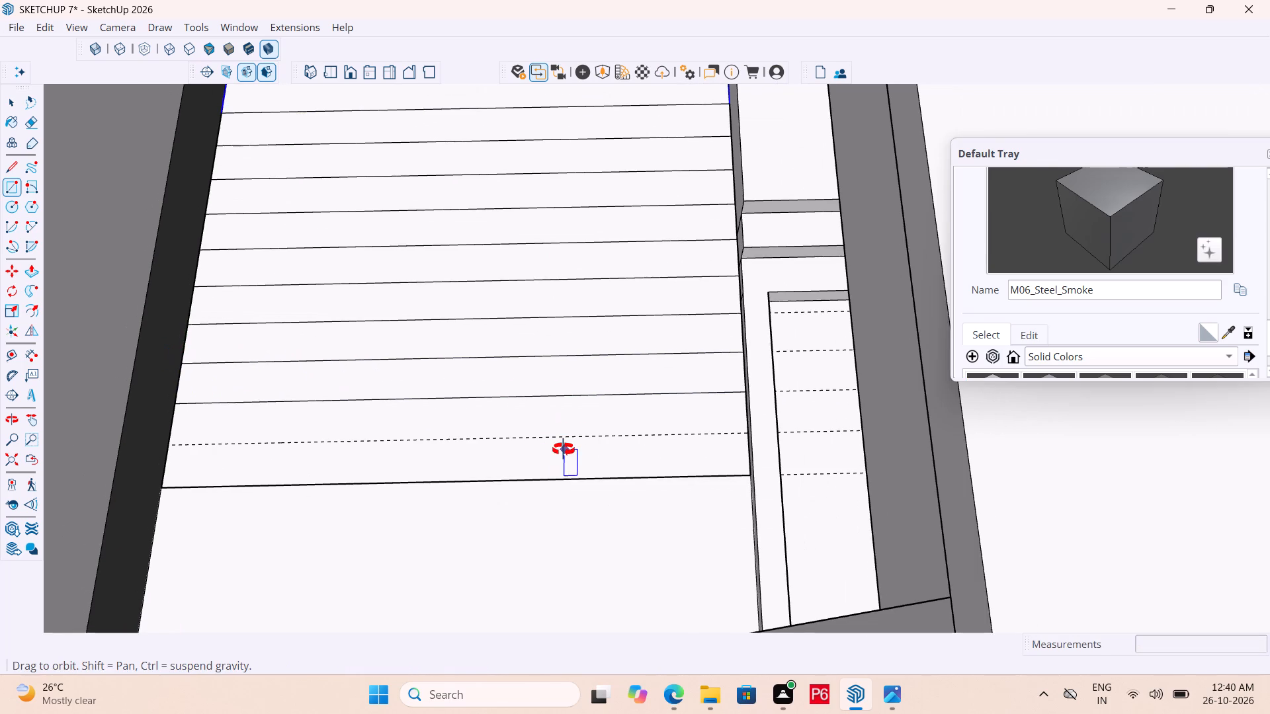
{"action": "middle_click_drag", "start_coordinate": [564, 450], "coordinate": [568, 461]}
{"action": "scroll", "coordinate": [409, 514], "scroll_direction": "up", "scroll_amount": 5}
{"action": "scroll", "coordinate": [552, 328], "scroll_direction": "down", "scroll_amount": 2}
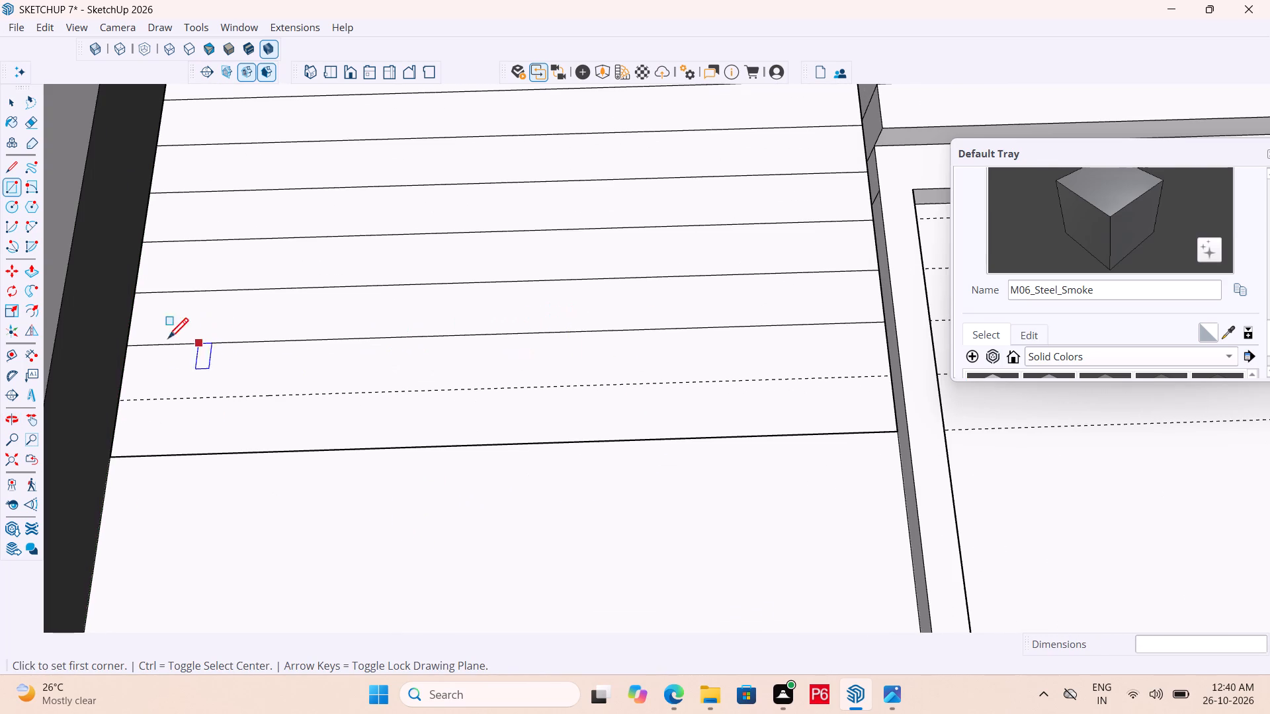
{"action": "left_click", "coordinate": [134, 343]}
{"action": "left_click", "coordinate": [889, 378]}
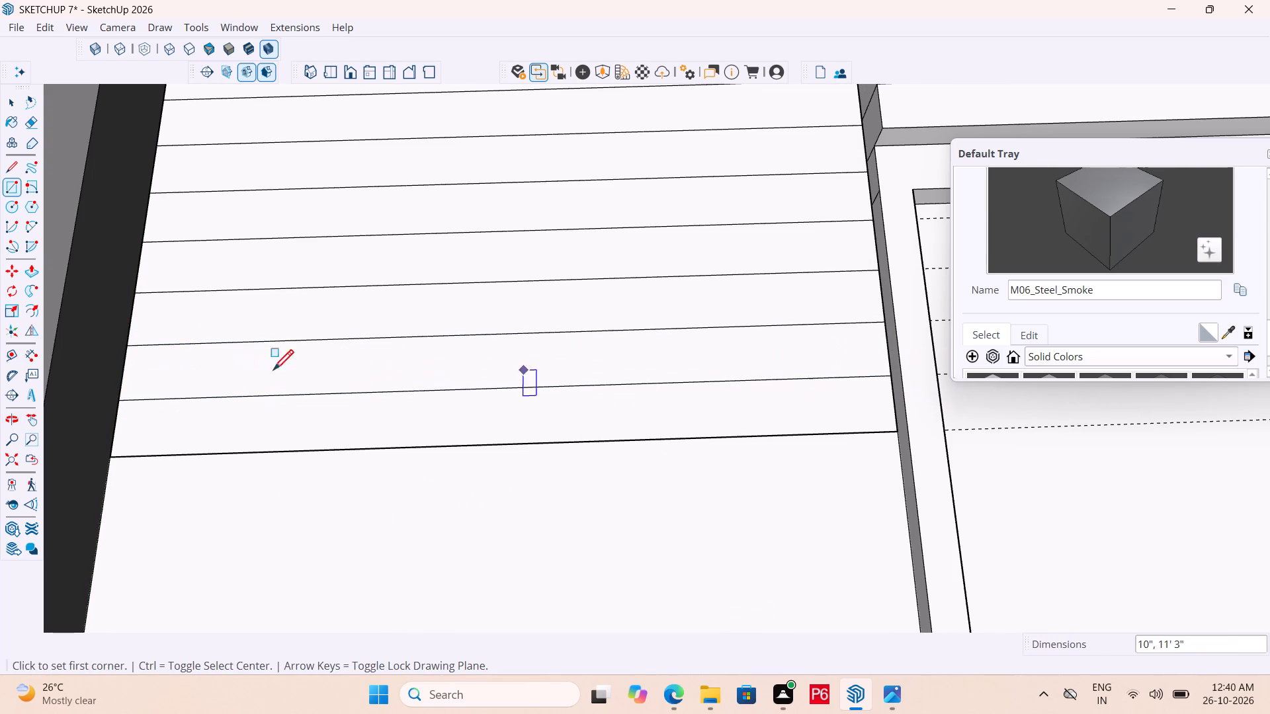
{"action": "left_click", "coordinate": [116, 400]}
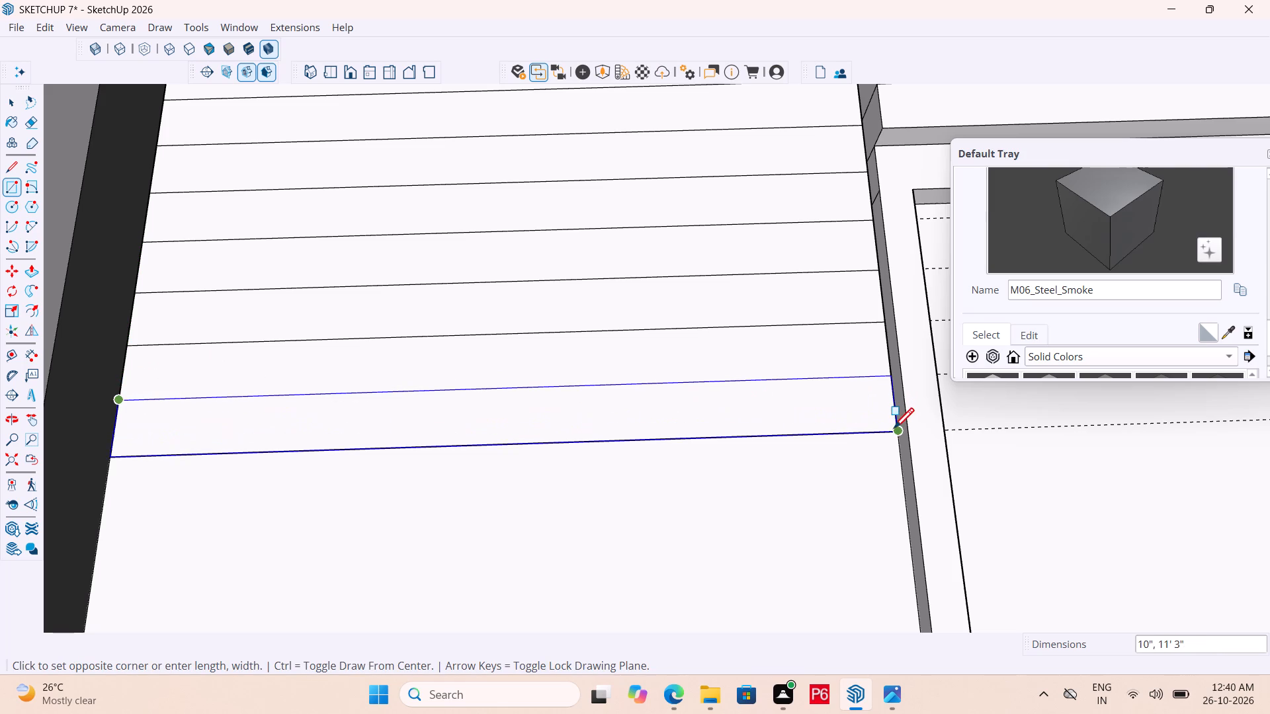
{"action": "left_click", "coordinate": [894, 432]}
{"action": "scroll", "coordinate": [822, 361], "scroll_direction": "down", "scroll_amount": 5}
{"action": "key", "text": "ctrl+s"}
{"action": "key", "text": "ctrl+s"}
{"action": "key", "text": "ctrl+s"}
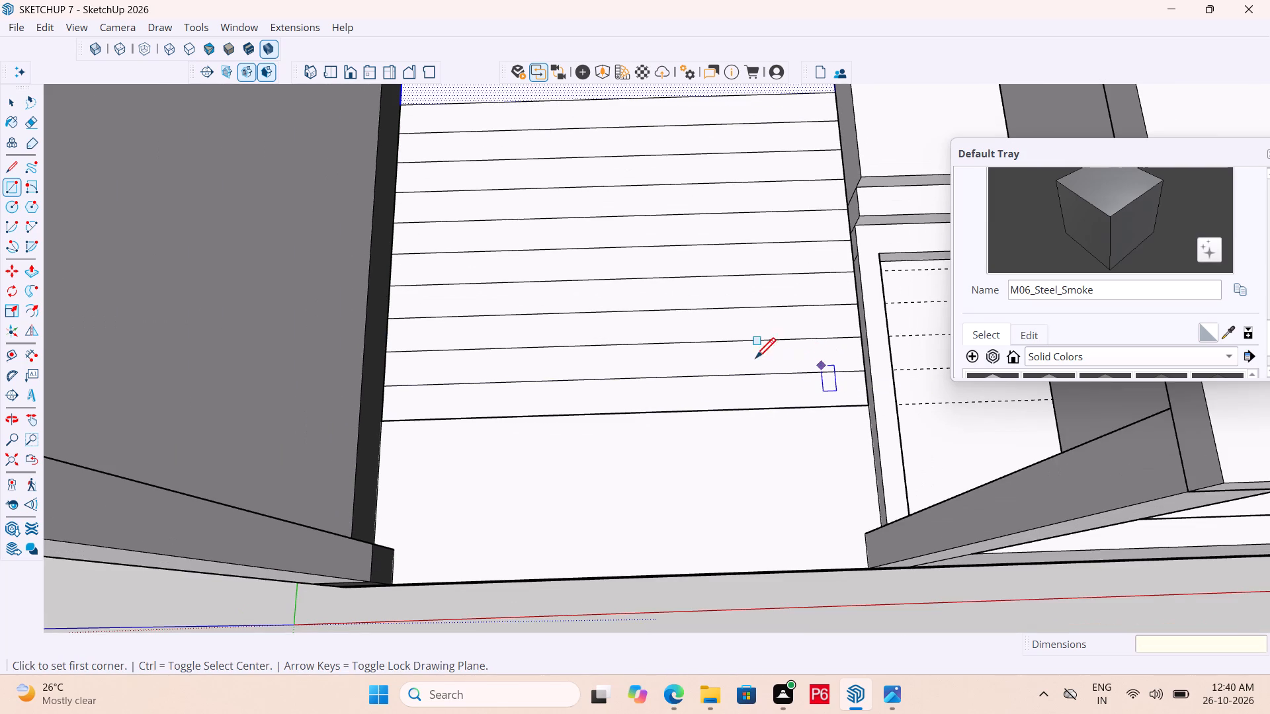
{"action": "key", "text": "ctrl+s"}
Draw a centre line from the midpoint of the tenth division's front edge back to the strip's front edge, halving all ten rectangles.
{"action": "key", "text": "l"}
{"action": "left_click", "coordinate": [637, 412]}
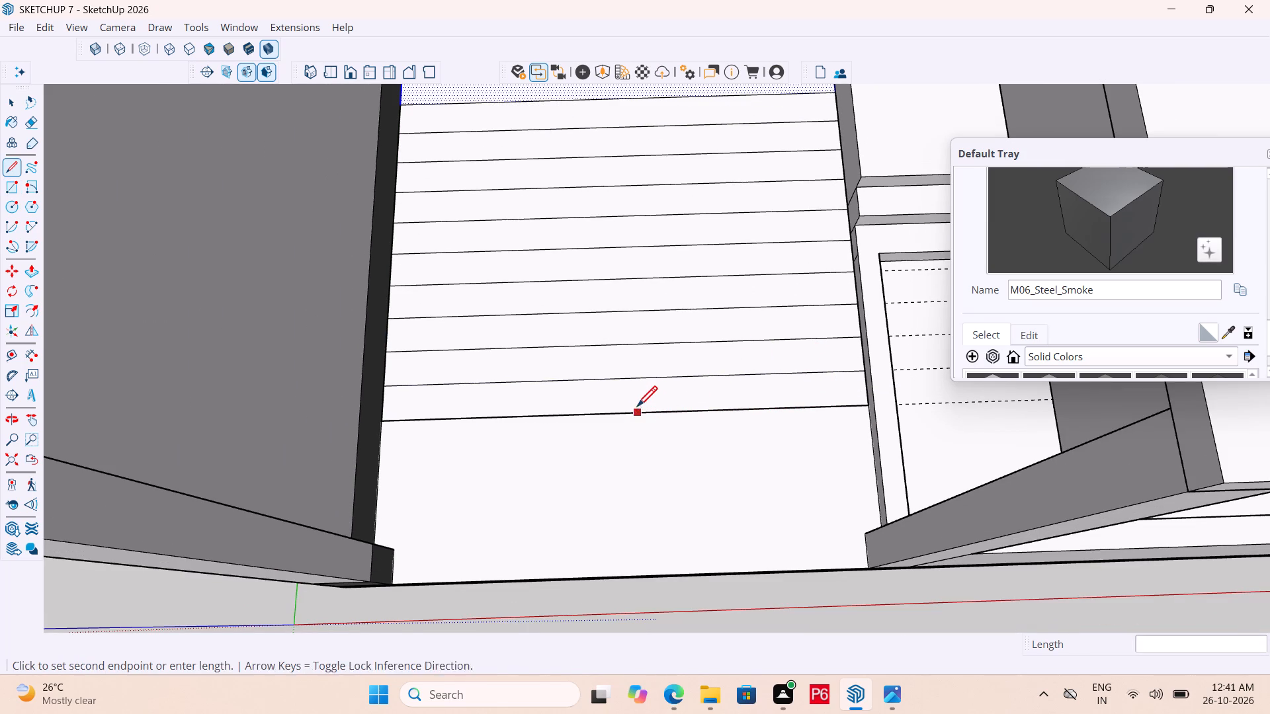
{"action": "key", "text": "space"}
{"action": "key", "text": "Escape"}
{"action": "key", "text": "l"}
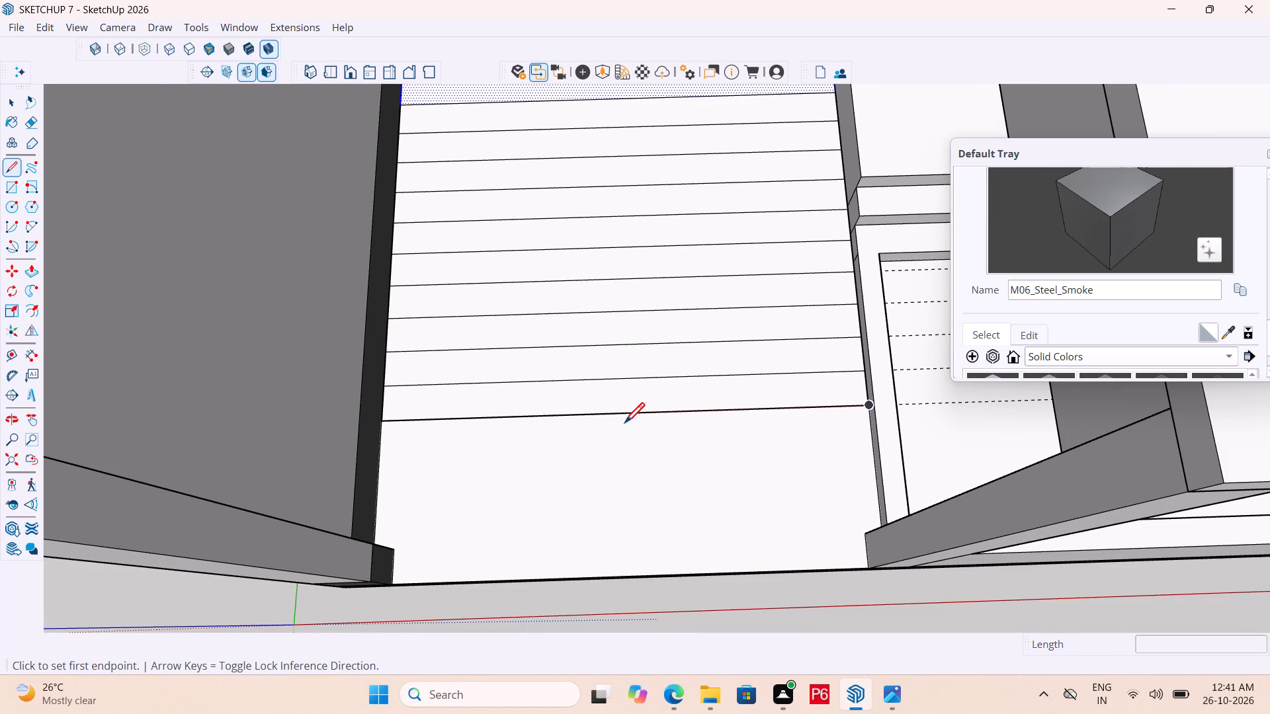
{"action": "left_click", "coordinate": [624, 415]}
{"action": "scroll", "coordinate": [619, 291], "scroll_direction": "down", "scroll_amount": 6}
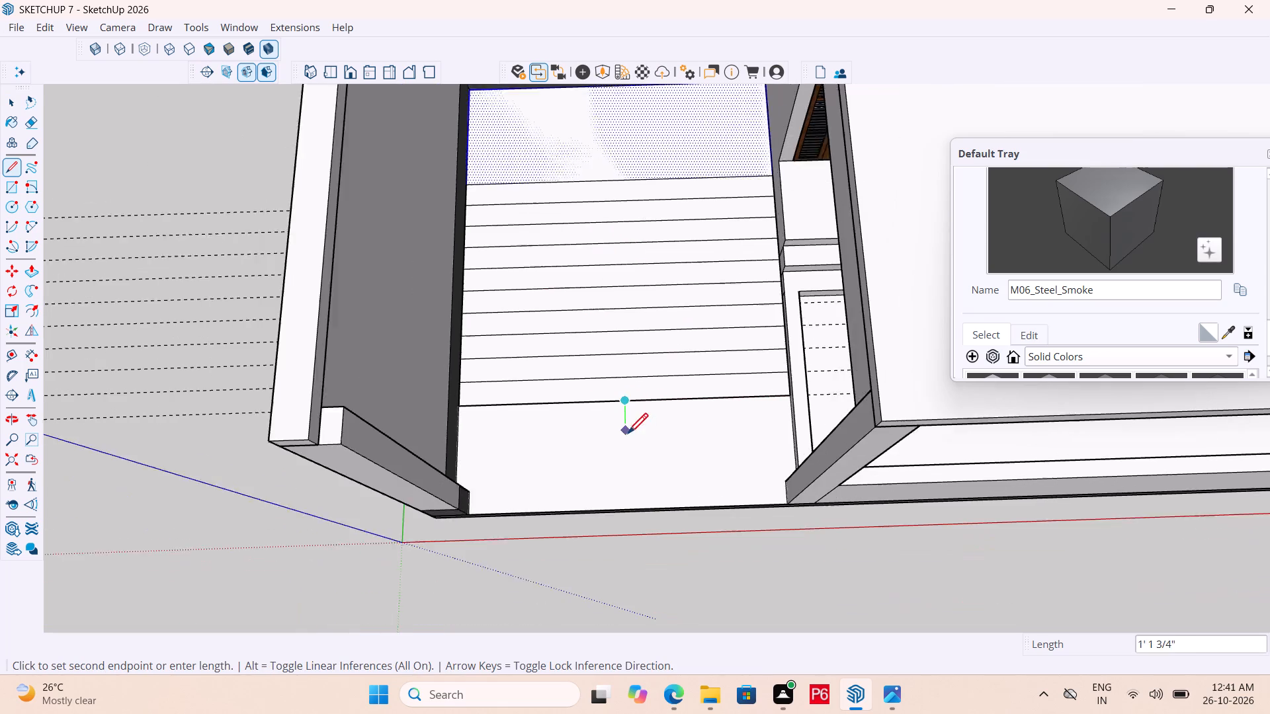
{"action": "left_click", "coordinate": [616, 198]}
{"action": "key", "text": "space"}
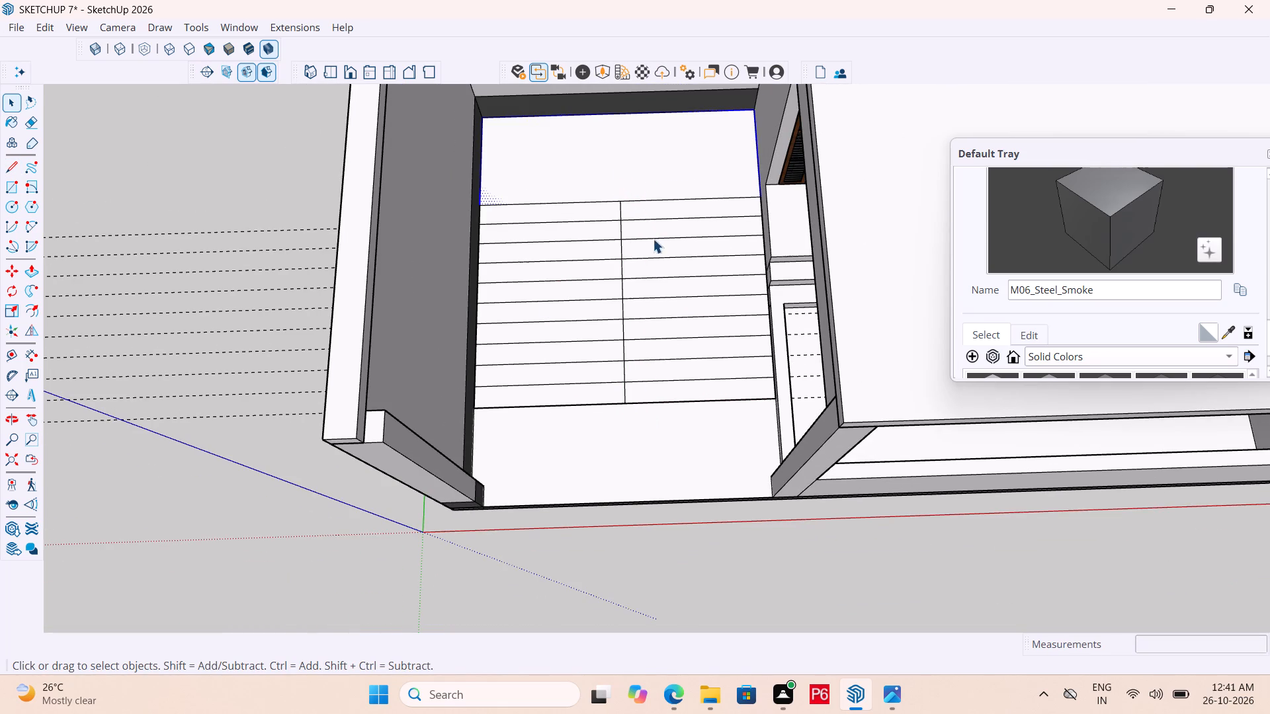
Erase the dashed guide lines crossing the bay floor and save the model.
{"action": "key", "text": "e"}
{"action": "left_click_drag", "start_coordinate": [269, 190], "coordinate": [256, 418]}
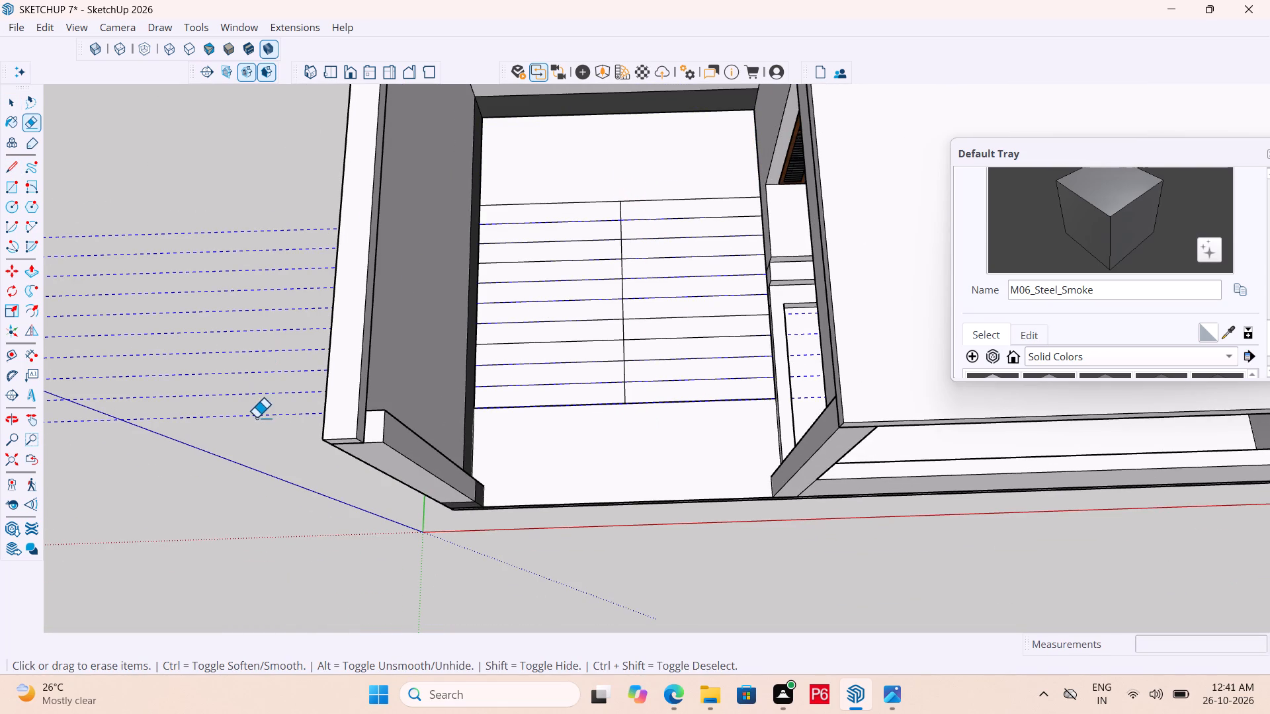
{"action": "left_click_drag", "start_coordinate": [256, 418], "coordinate": [258, 416]}
{"action": "key", "text": "ctrl+s"}
{"action": "key", "text": "ctrl+s"}
{"action": "key", "text": "ctrl+s"}
Make a group of the left half of the frontmost floor division, including its face and bounding edges.
{"action": "middle_click_drag", "start_coordinate": [606, 376], "coordinate": [391, 299]}
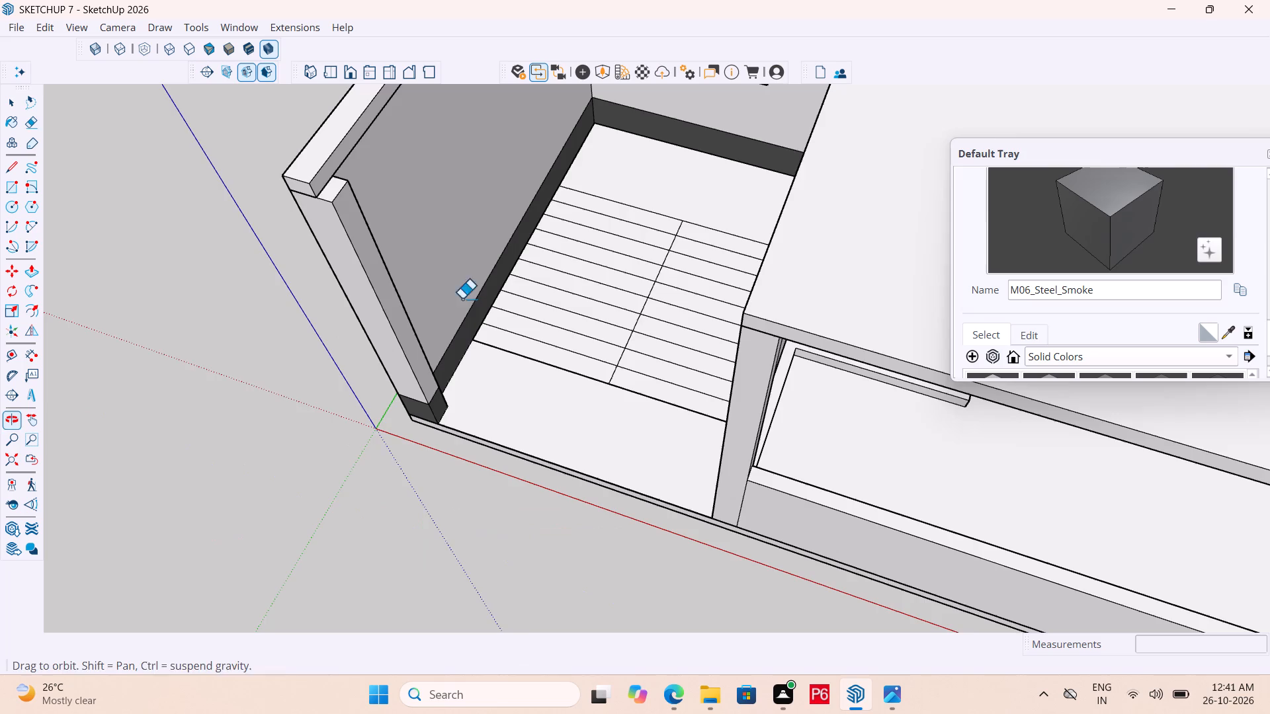
{"action": "middle_click_drag", "start_coordinate": [625, 314], "coordinate": [621, 364]}
{"action": "scroll", "coordinate": [518, 422], "scroll_direction": "down", "scroll_amount": 5}
{"action": "scroll", "coordinate": [464, 422], "scroll_direction": "down", "scroll_amount": 2}
{"action": "middle_click_drag", "start_coordinate": [469, 422], "coordinate": [548, 419]}
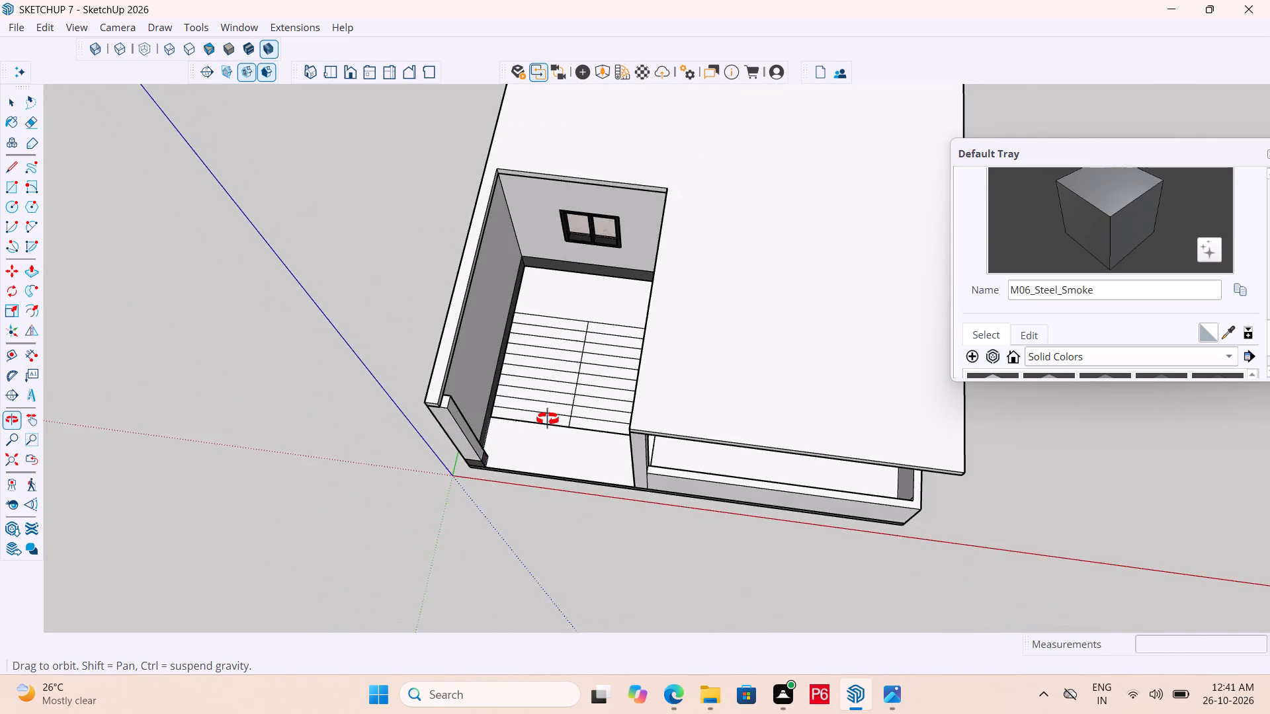
{"action": "middle_click_drag", "start_coordinate": [548, 419], "coordinate": [564, 416]}
{"action": "scroll", "coordinate": [628, 442], "scroll_direction": "up", "scroll_amount": 6}
{"action": "middle_click_drag", "start_coordinate": [628, 442], "coordinate": [599, 440]}
{"action": "scroll", "coordinate": [572, 435], "scroll_direction": "up", "scroll_amount": 6}
{"action": "key", "text": "space"}
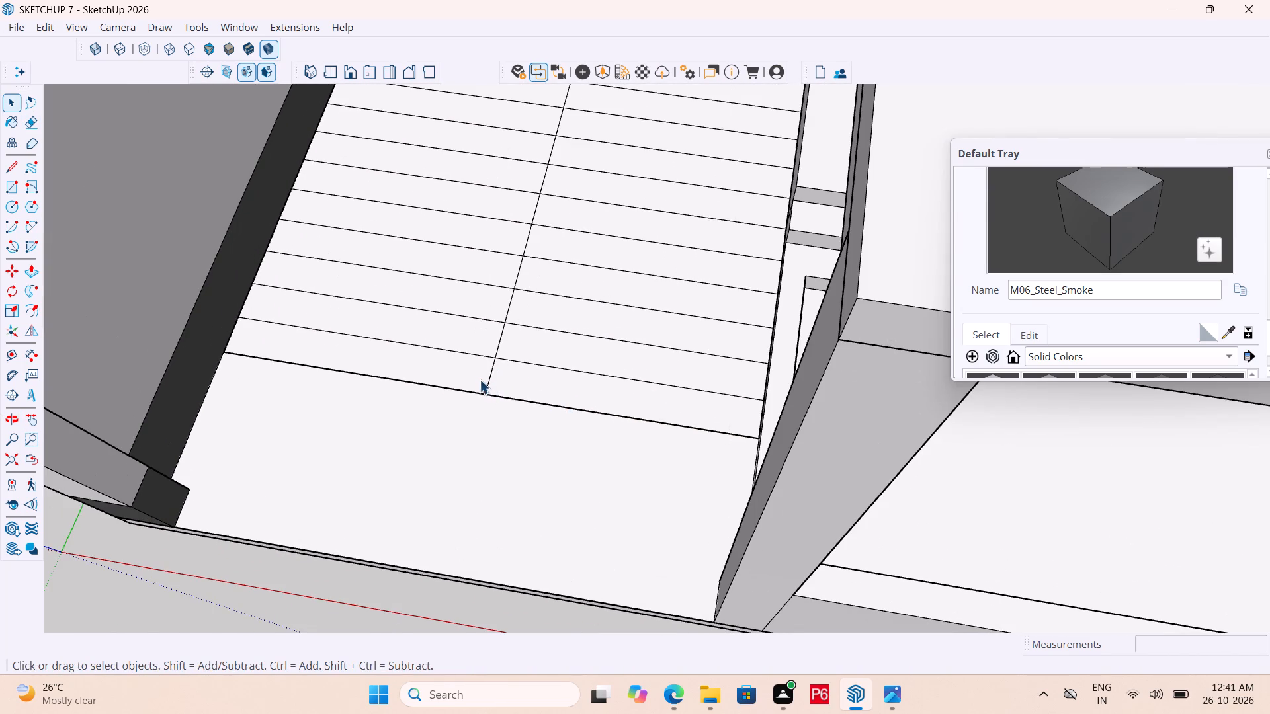
{"action": "left_click", "coordinate": [472, 371]}
{"action": "double_click", "coordinate": [463, 371]}
{"action": "left_click", "coordinate": [442, 362]}
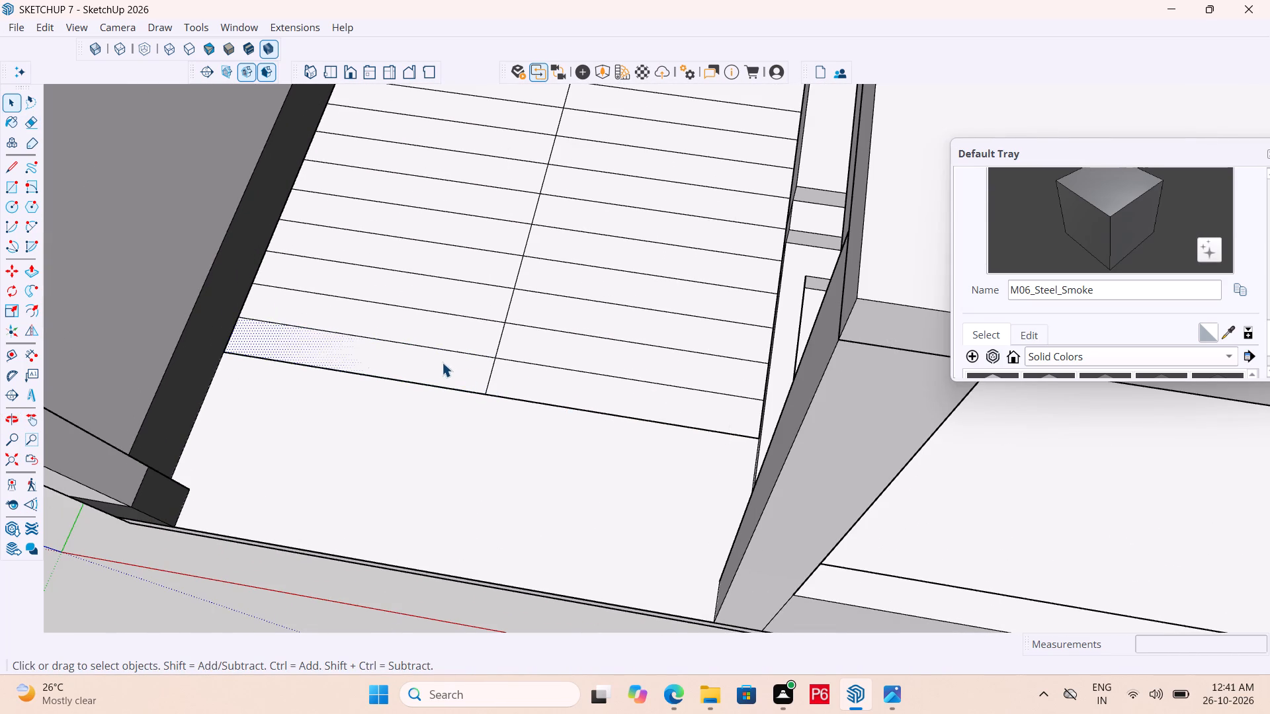
{"action": "double_click", "coordinate": [443, 368]}
{"action": "right_click", "coordinate": [444, 368]}
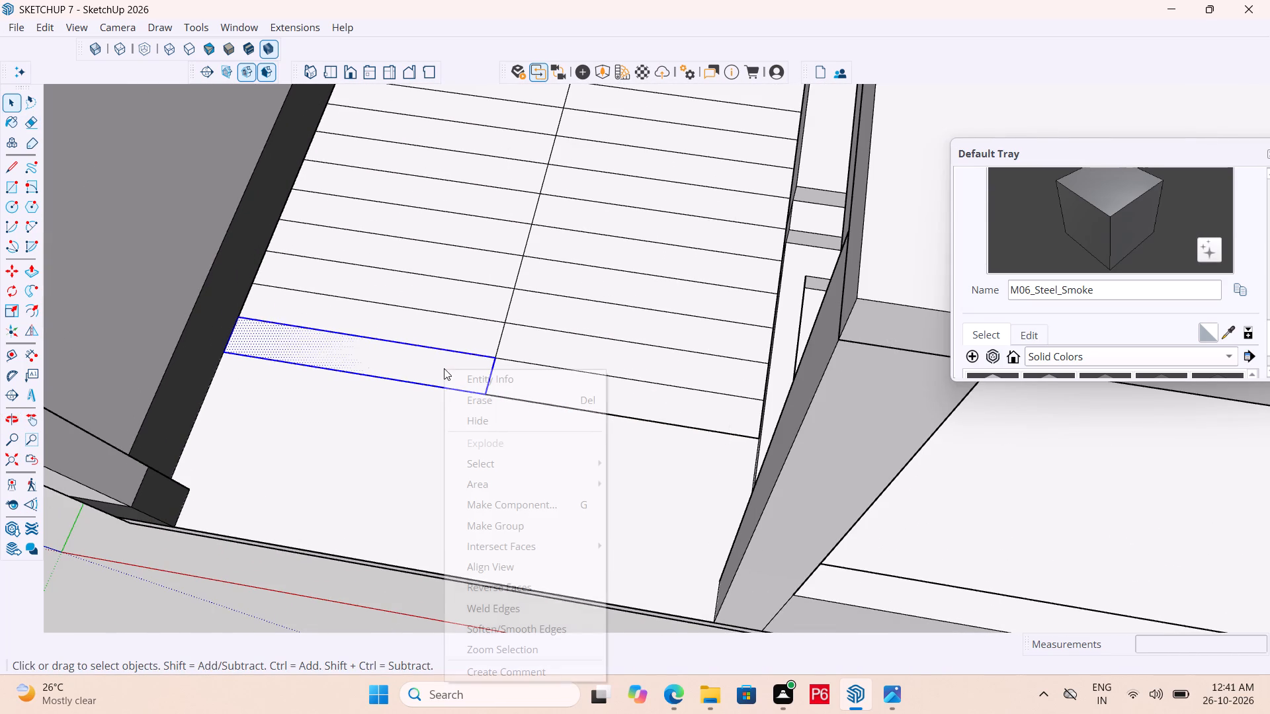
{"action": "left_click", "coordinate": [533, 524]}
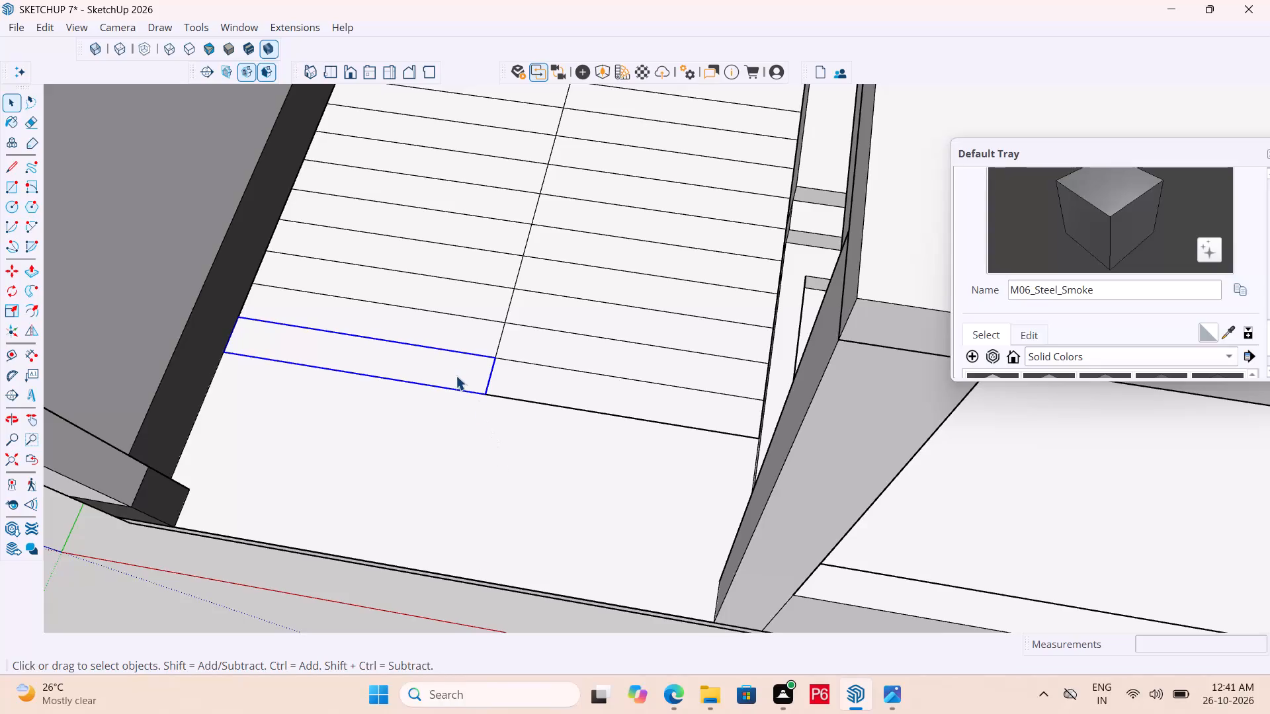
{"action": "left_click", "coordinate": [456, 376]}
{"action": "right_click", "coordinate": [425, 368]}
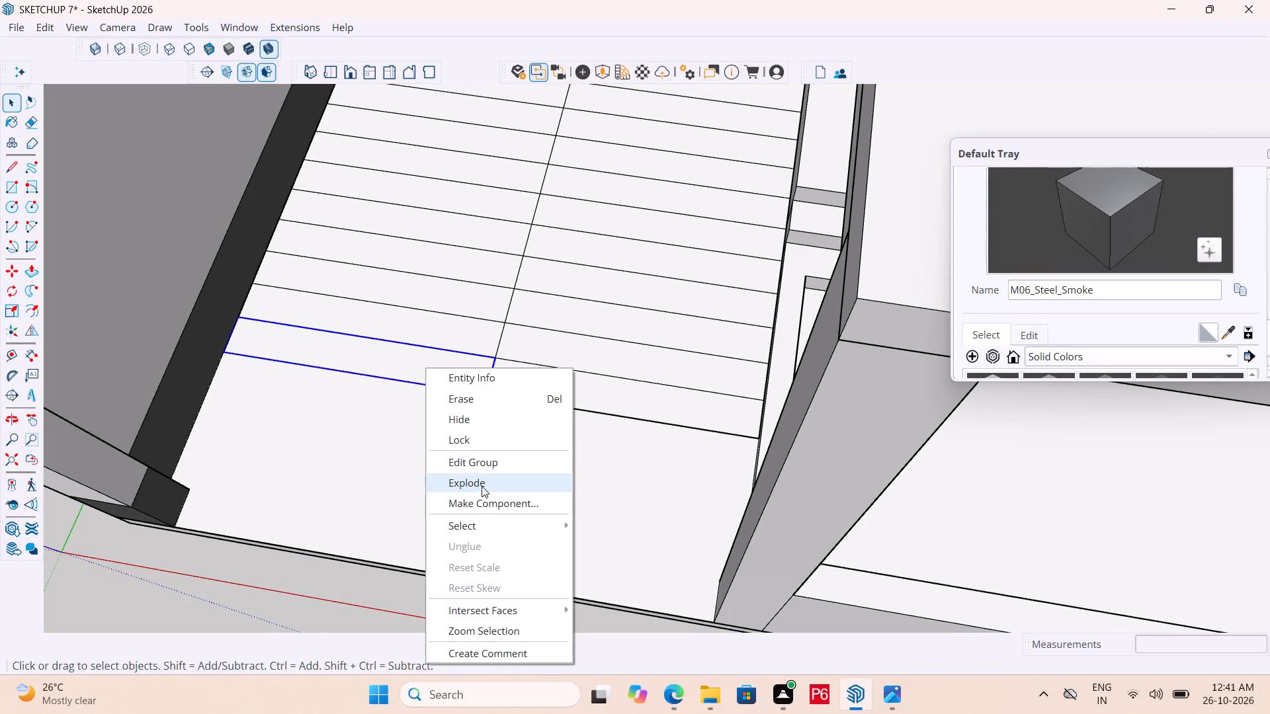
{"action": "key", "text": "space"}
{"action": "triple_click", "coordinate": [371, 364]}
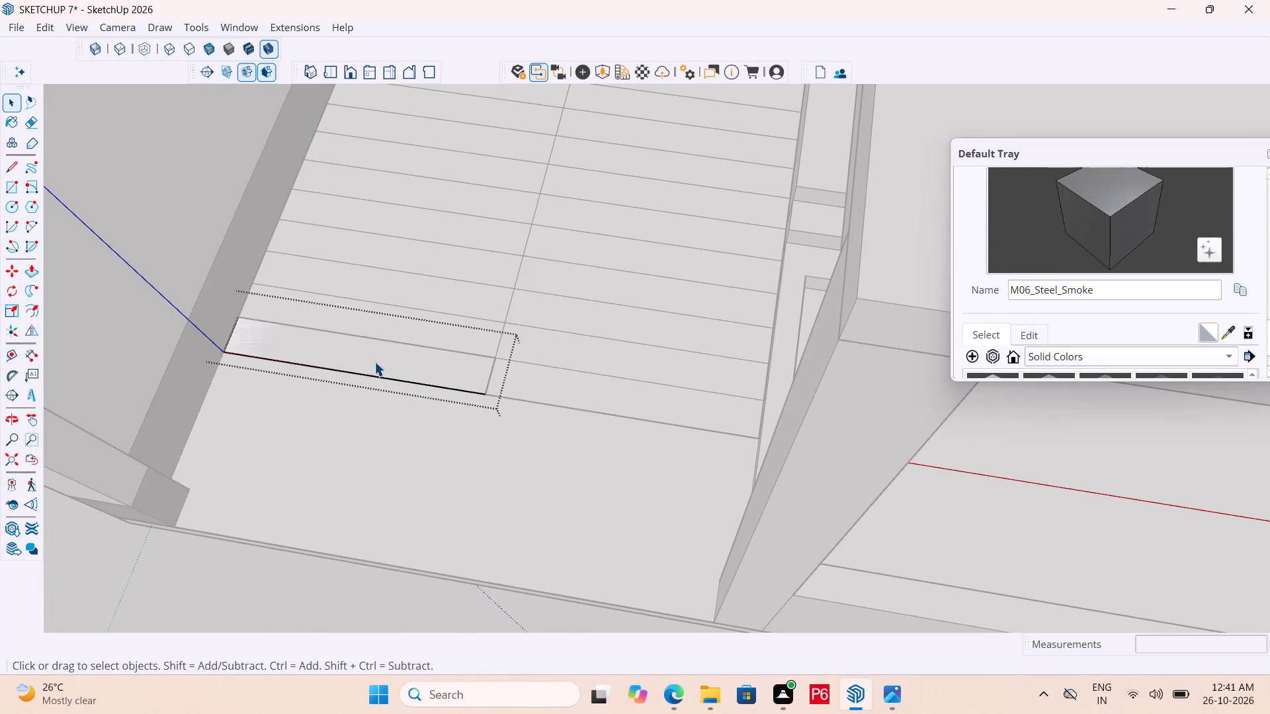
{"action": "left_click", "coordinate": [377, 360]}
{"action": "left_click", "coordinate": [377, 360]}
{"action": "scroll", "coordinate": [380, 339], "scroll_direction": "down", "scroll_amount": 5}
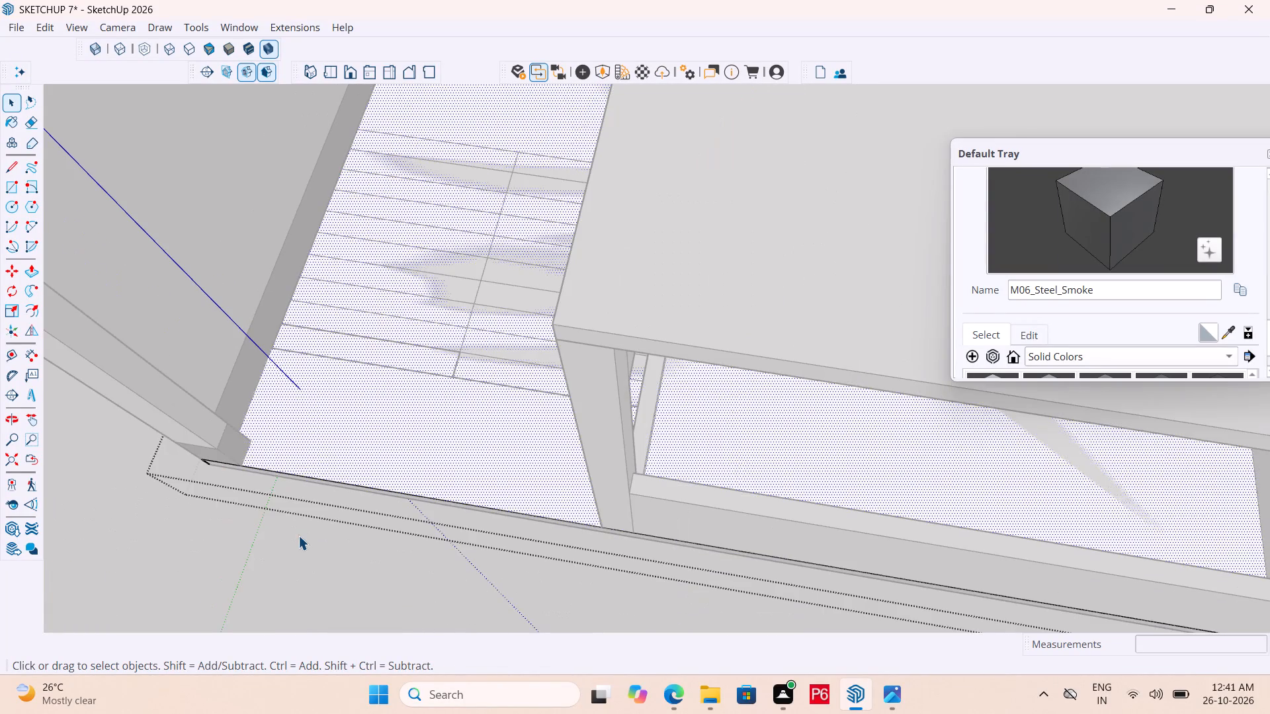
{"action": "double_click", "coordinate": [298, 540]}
Inside the new group, push/pull the half-division's face up 6" and close the group.
{"action": "scroll", "coordinate": [384, 348], "scroll_direction": "up", "scroll_amount": 6}
{"action": "left_click", "coordinate": [420, 354]}
{"action": "double_click", "coordinate": [394, 355]}
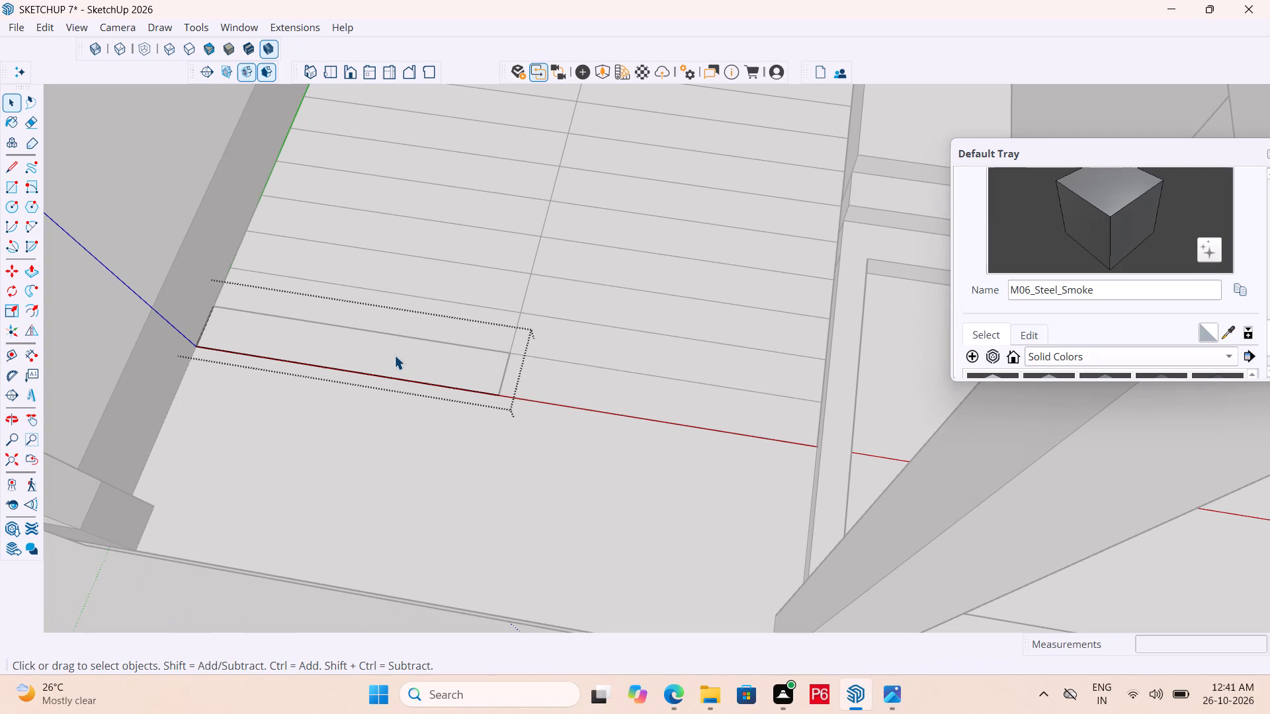
{"action": "left_click", "coordinate": [394, 355]}
{"action": "key", "text": "p"}
{"action": "key", "text": "Return"}
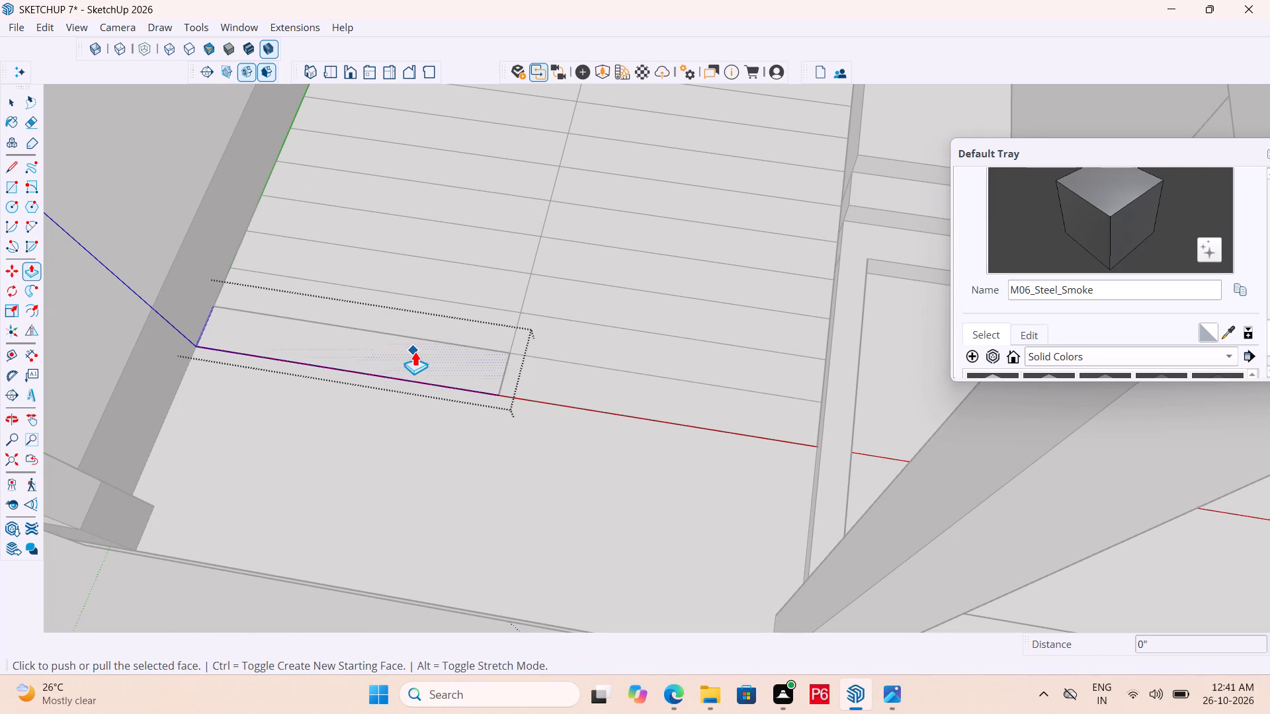
{"action": "key", "text": "Escape"}
{"action": "left_click", "coordinate": [417, 360]}
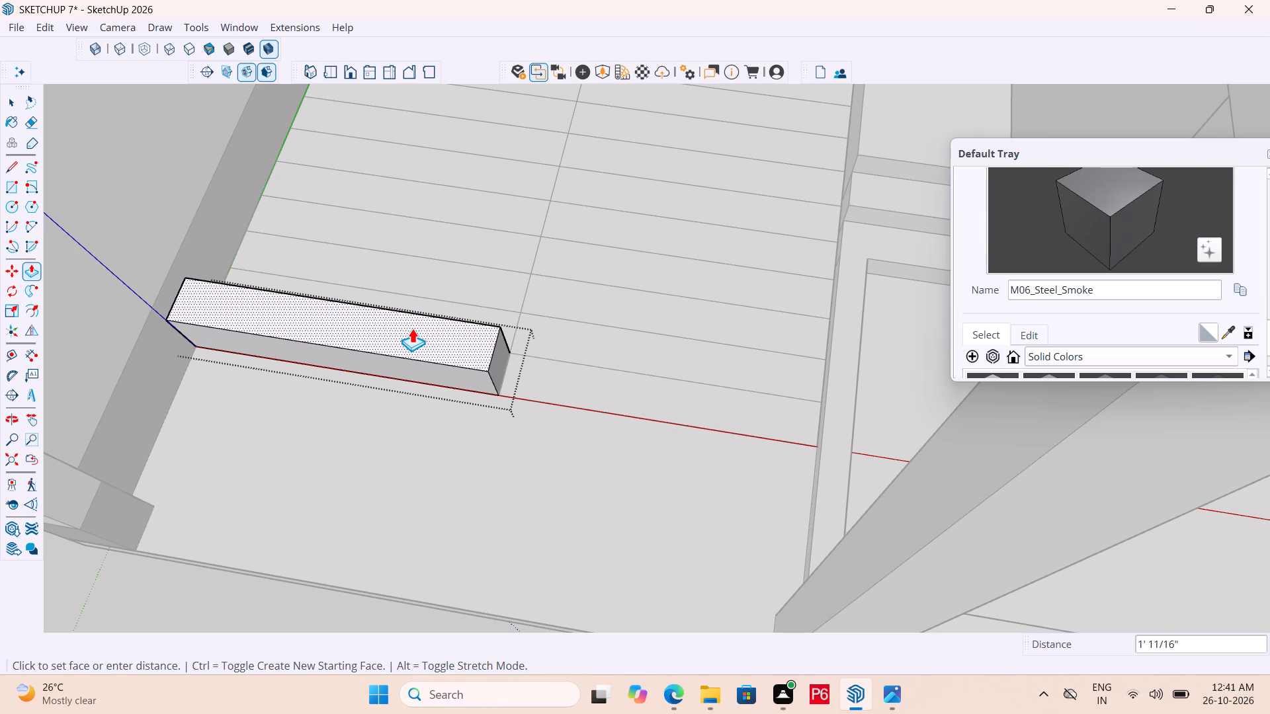
{"action": "type", "text": "6\""}
{"action": "key", "text": "Return"}
{"action": "scroll", "coordinate": [392, 278], "scroll_direction": "down", "scroll_amount": 2}
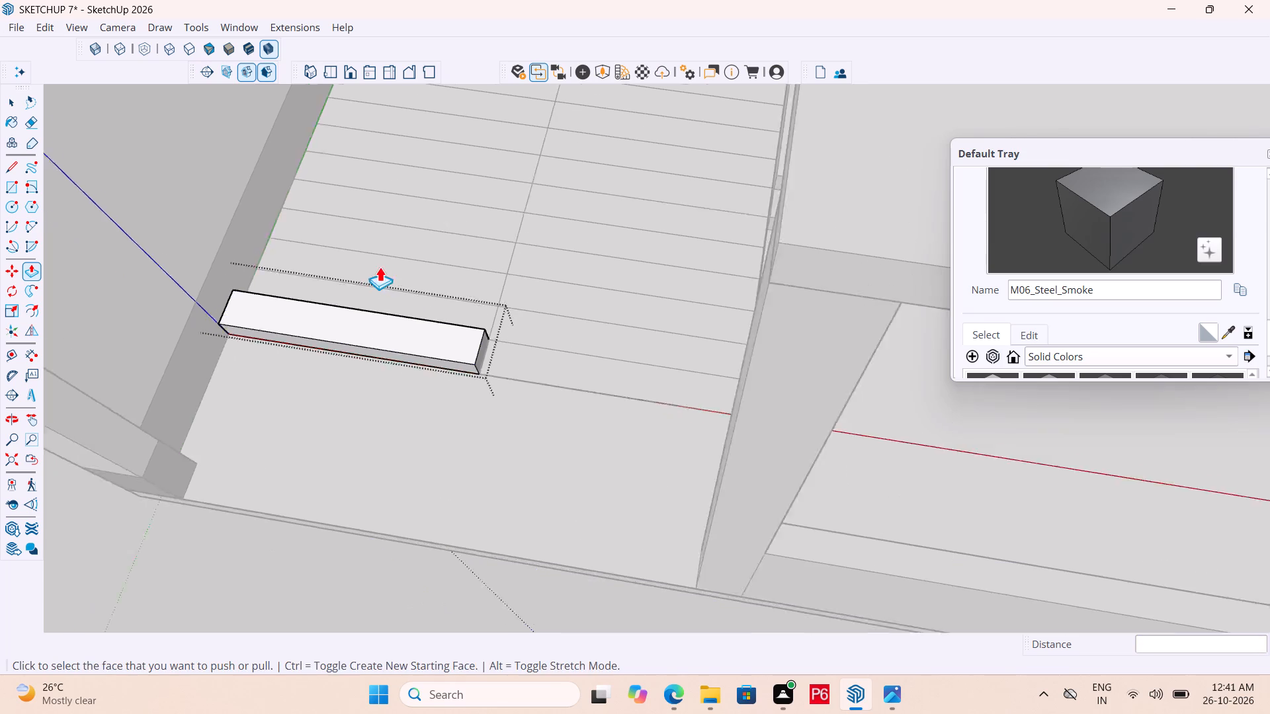
{"action": "scroll", "coordinate": [380, 266], "scroll_direction": "down", "scroll_amount": 4}
{"action": "key", "text": "space"}
{"action": "left_click", "coordinate": [429, 525]}
Paint the raised block with the Plywood_01_1K wood material and save the model.
{"action": "middle_click_drag", "start_coordinate": [392, 338], "coordinate": [314, 260]}
{"action": "scroll", "coordinate": [497, 292], "scroll_direction": "up", "scroll_amount": 6}
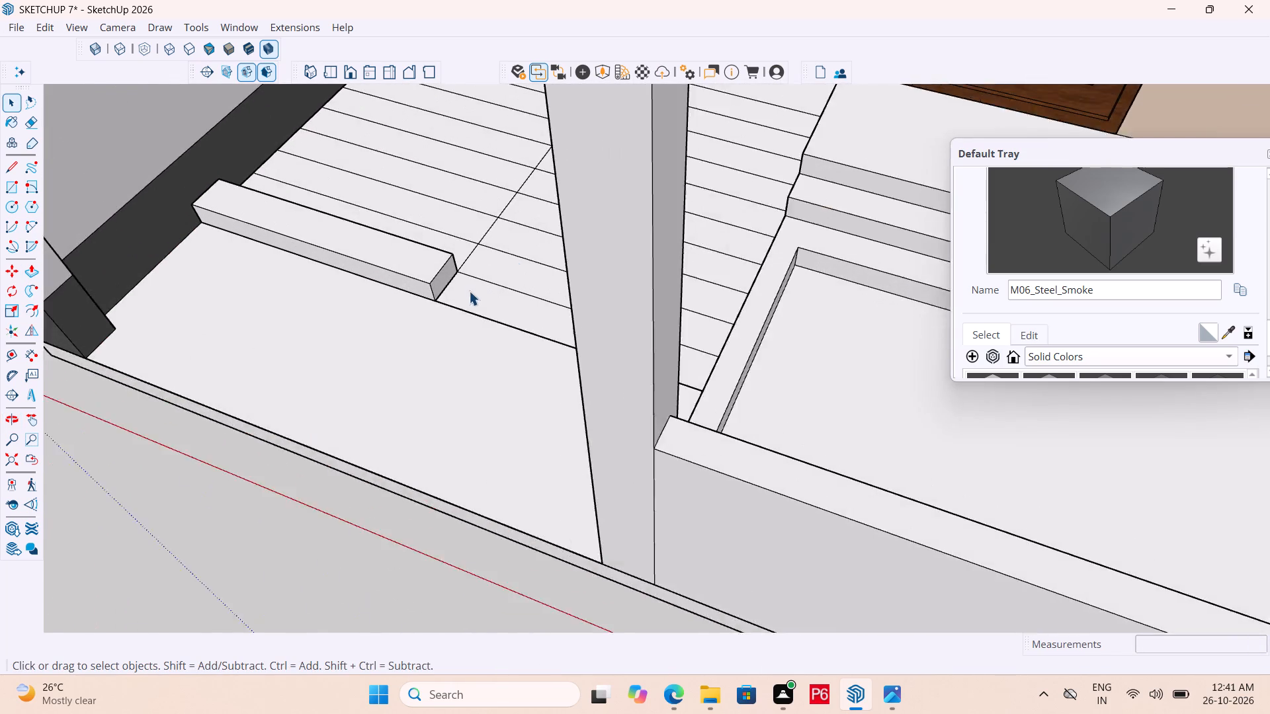
{"action": "scroll", "coordinate": [469, 291], "scroll_direction": "up", "scroll_amount": 4}
{"action": "left_click", "coordinate": [406, 270]}
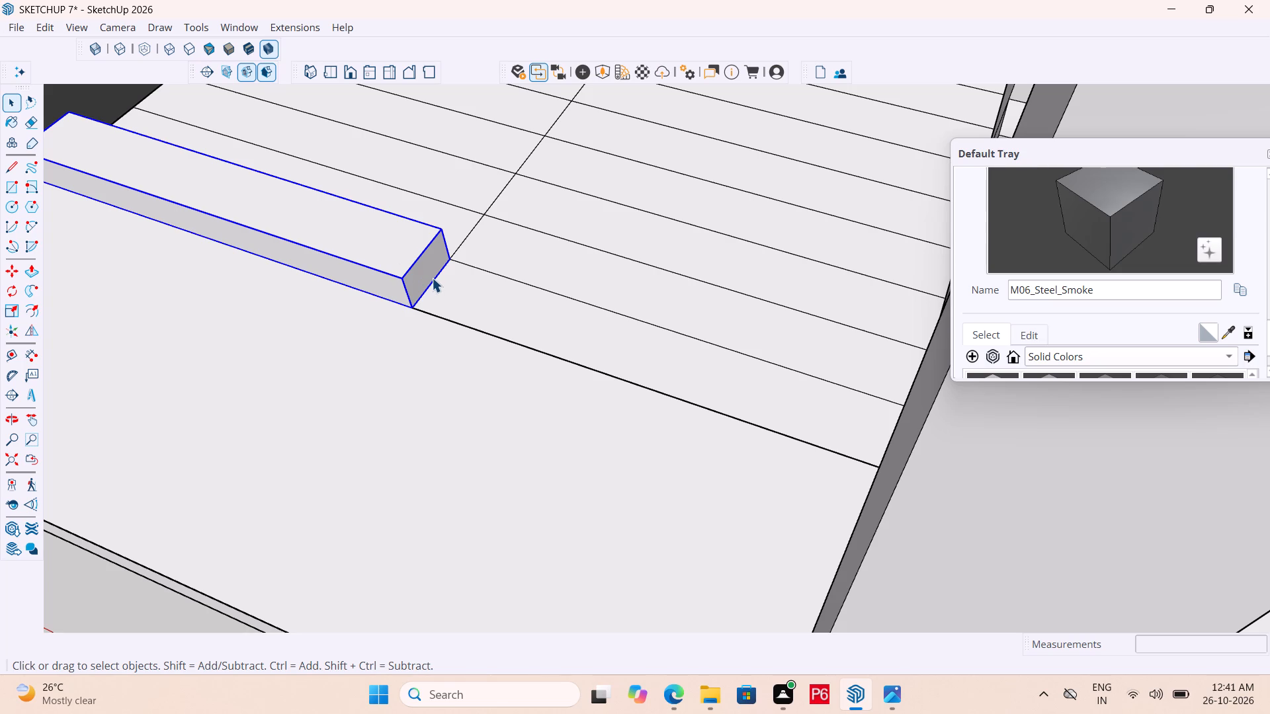
{"action": "scroll", "coordinate": [1077, 278], "scroll_direction": "down", "scroll_amount": 4}
{"action": "left_click", "coordinate": [1142, 299]}
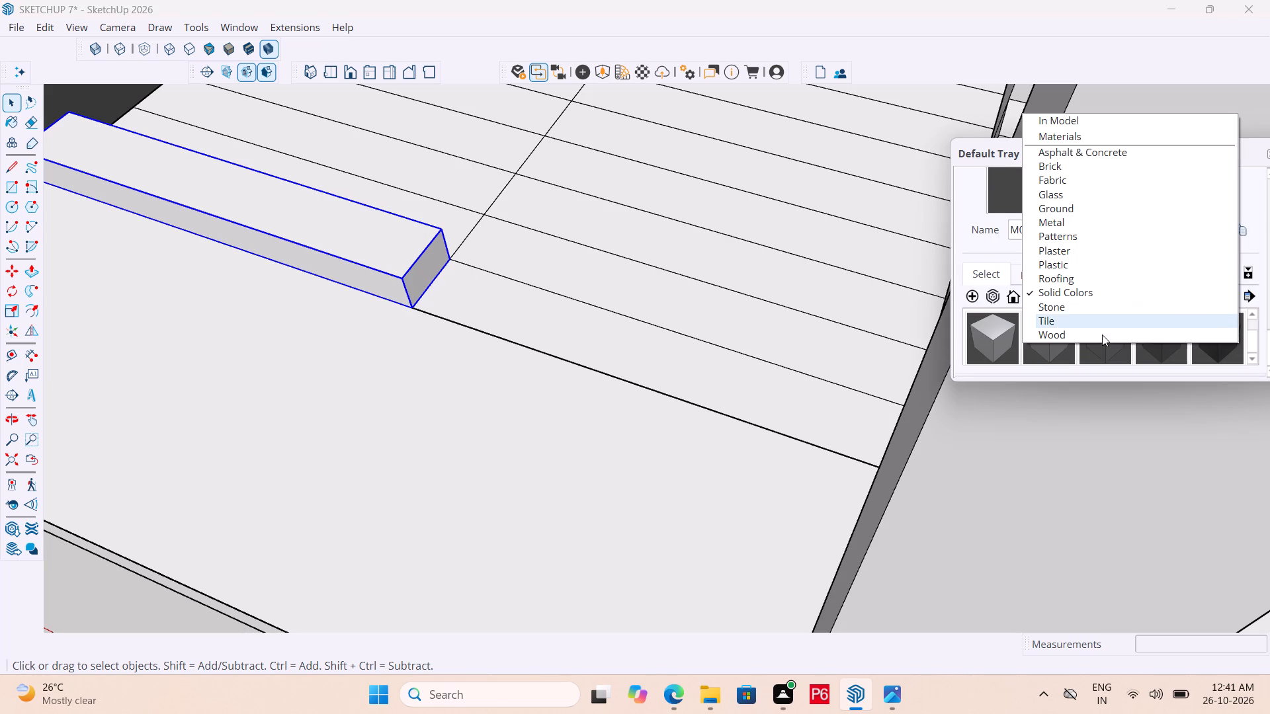
{"action": "left_click", "coordinate": [1102, 335]}
{"action": "left_click", "coordinate": [994, 336]}
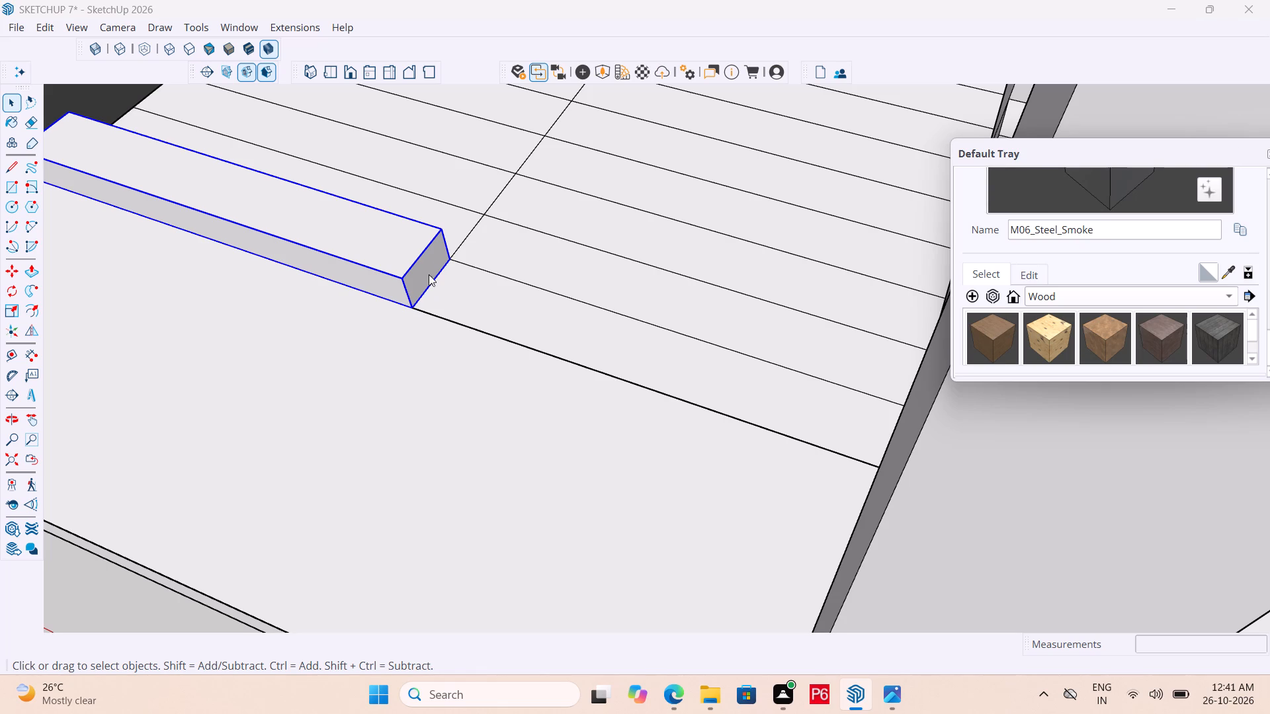
{"action": "left_click", "coordinate": [423, 254]}
{"action": "scroll", "coordinate": [538, 263], "scroll_direction": "down", "scroll_amount": 5}
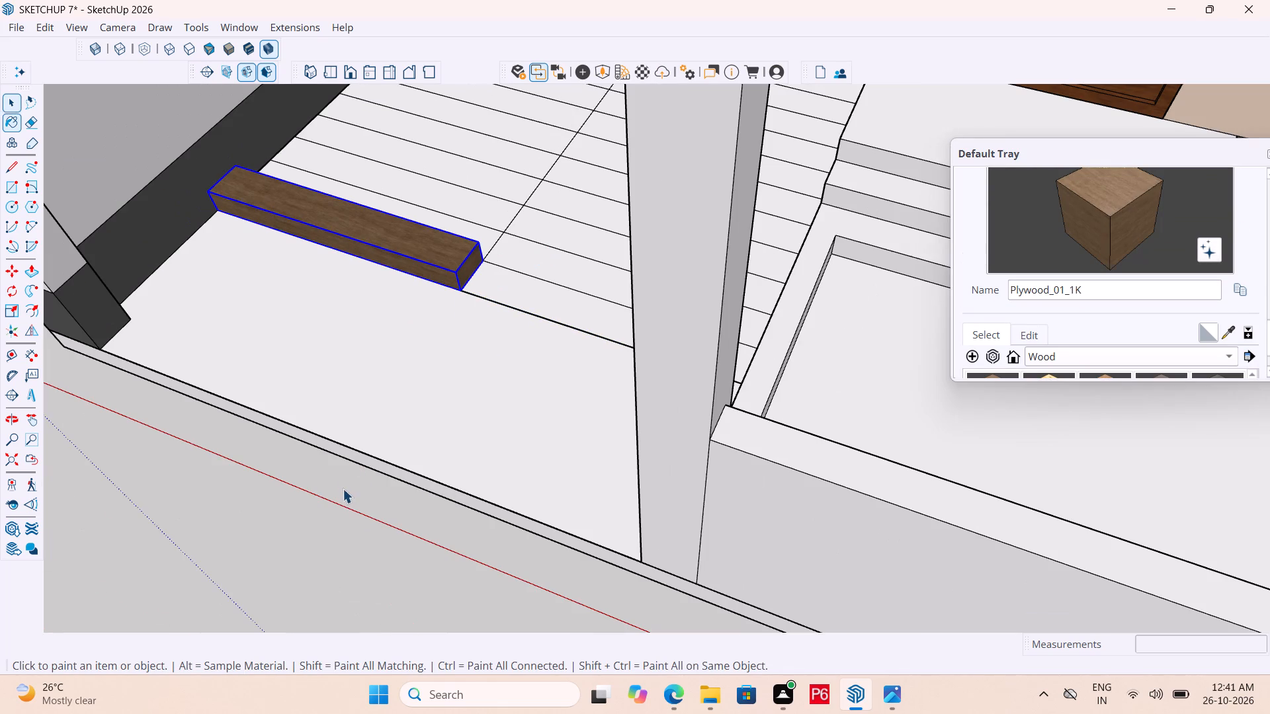
{"action": "key", "text": "space"}
{"action": "left_click", "coordinate": [342, 491]}
{"action": "key", "text": "ctrl+s"}
{"action": "key", "text": "ctrl+s"}
{"action": "key", "text": "ctrl+s"}
{"action": "key", "text": "ctrl+s"}
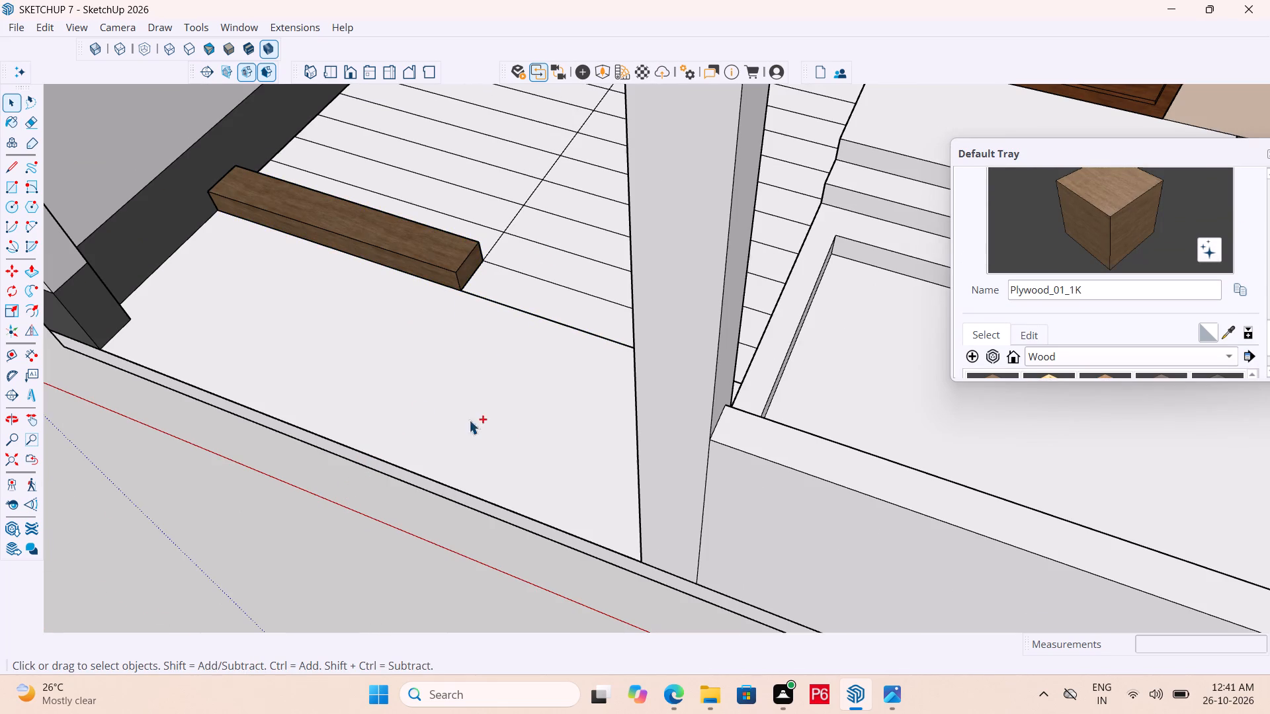
Copy the plywood block twice, seating each copy's lower front corner on the previous block's upper rear corner to form the second and third steps.
{"action": "scroll", "coordinate": [526, 469], "scroll_direction": "down", "scroll_amount": 4}
{"action": "key", "text": "space"}
{"action": "scroll", "coordinate": [581, 436], "scroll_direction": "down", "scroll_amount": 10}
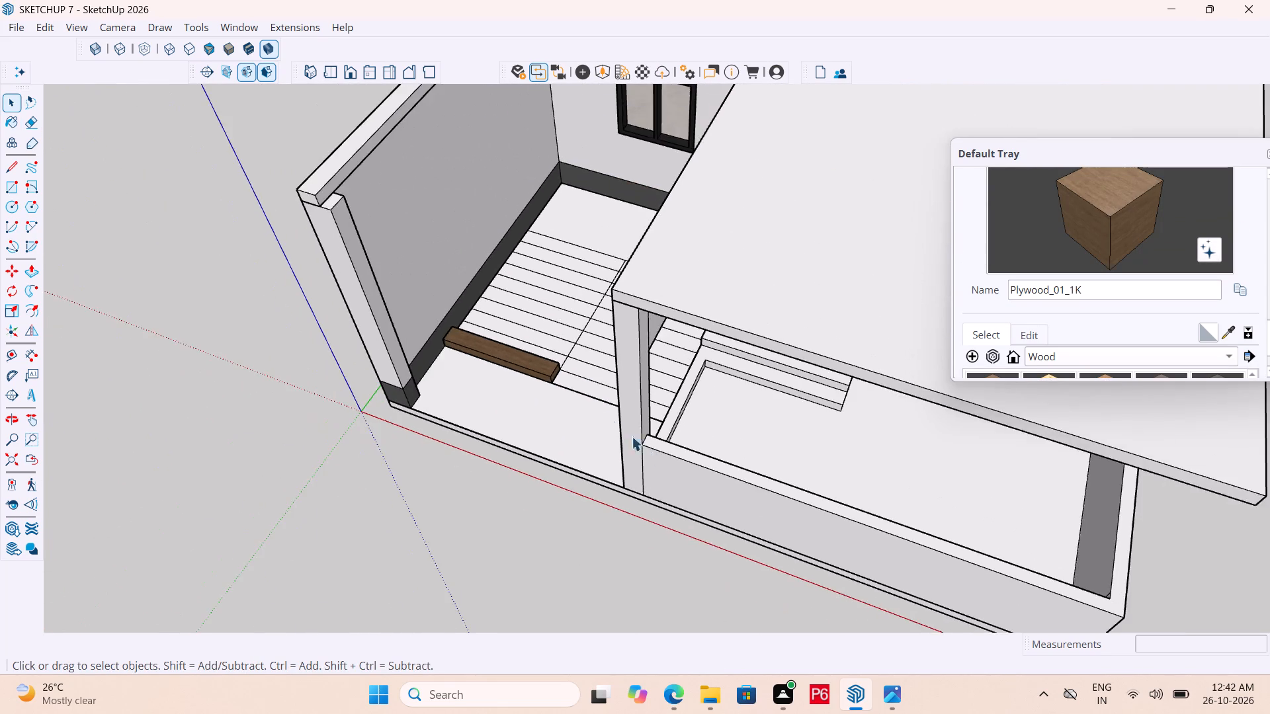
{"action": "middle_click_drag", "start_coordinate": [607, 413], "coordinate": [528, 383]}
{"action": "scroll", "coordinate": [529, 385], "scroll_direction": "up", "scroll_amount": 11}
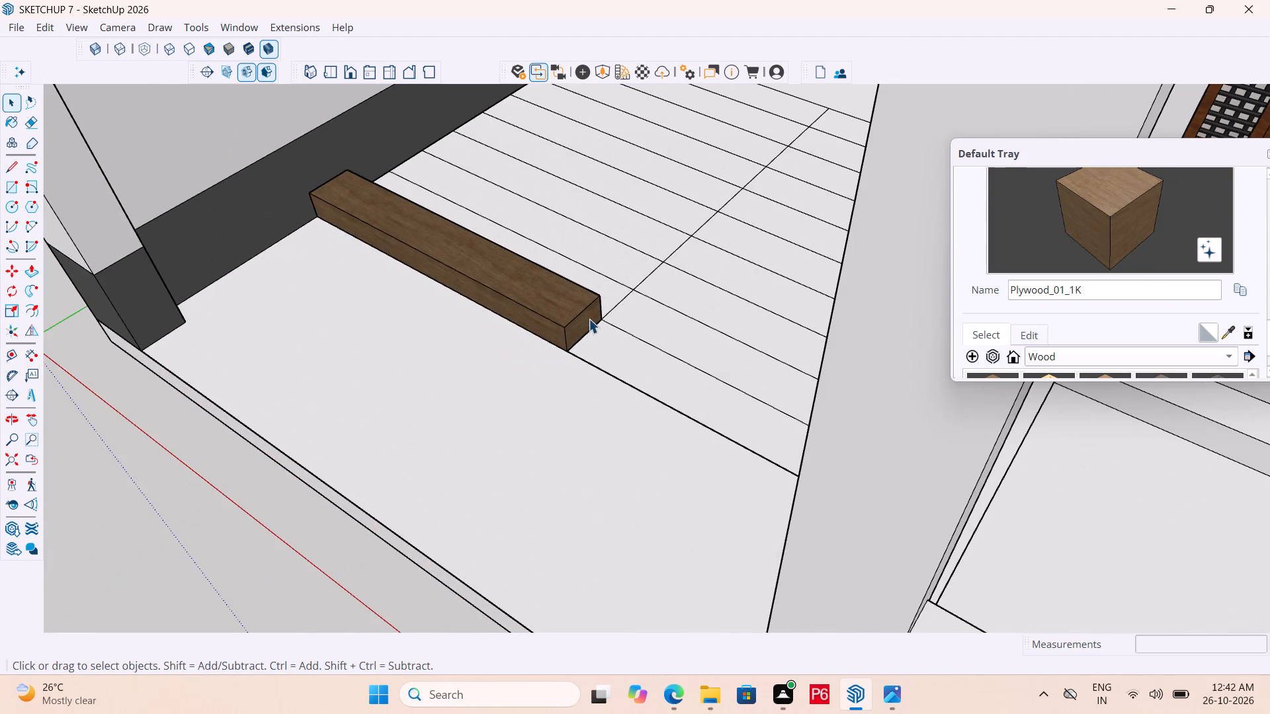
{"action": "left_click", "coordinate": [589, 319]}
{"action": "scroll", "coordinate": [569, 360], "scroll_direction": "up", "scroll_amount": 6}
{"action": "key", "text": "m"}
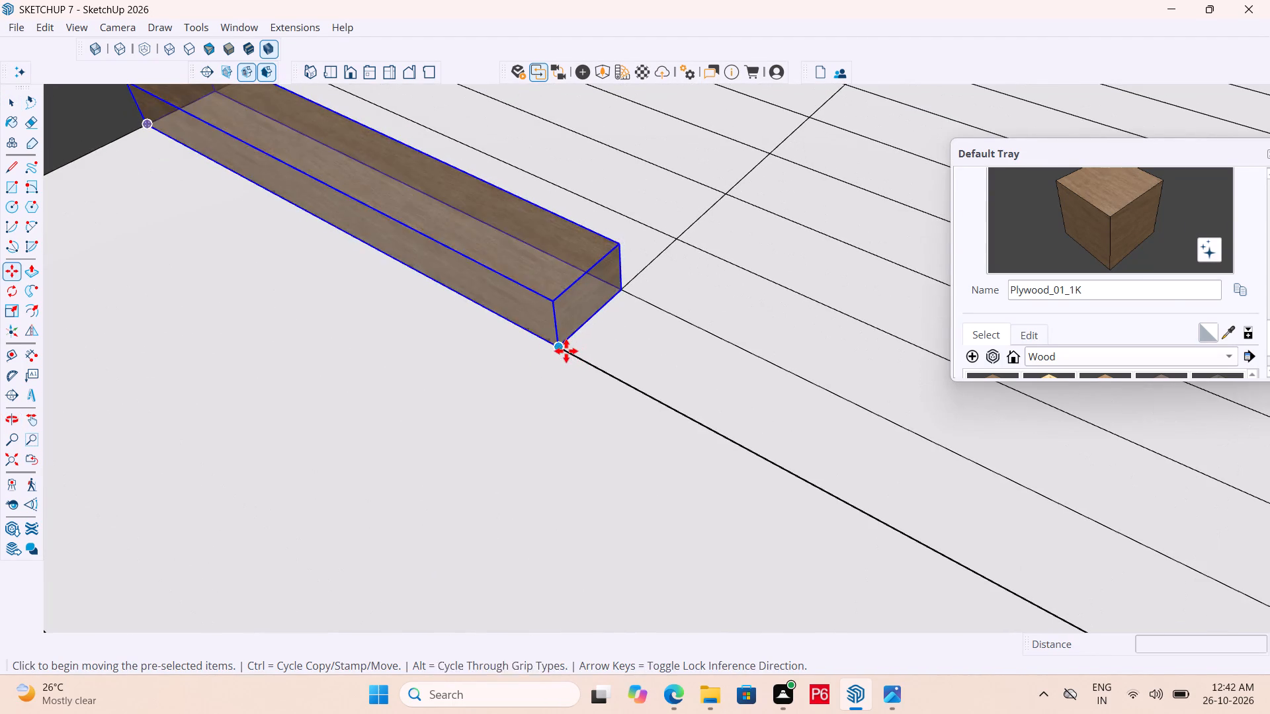
{"action": "left_click", "coordinate": [566, 351]}
{"action": "left_click", "coordinate": [616, 244]}
{"action": "left_click", "coordinate": [622, 241]}
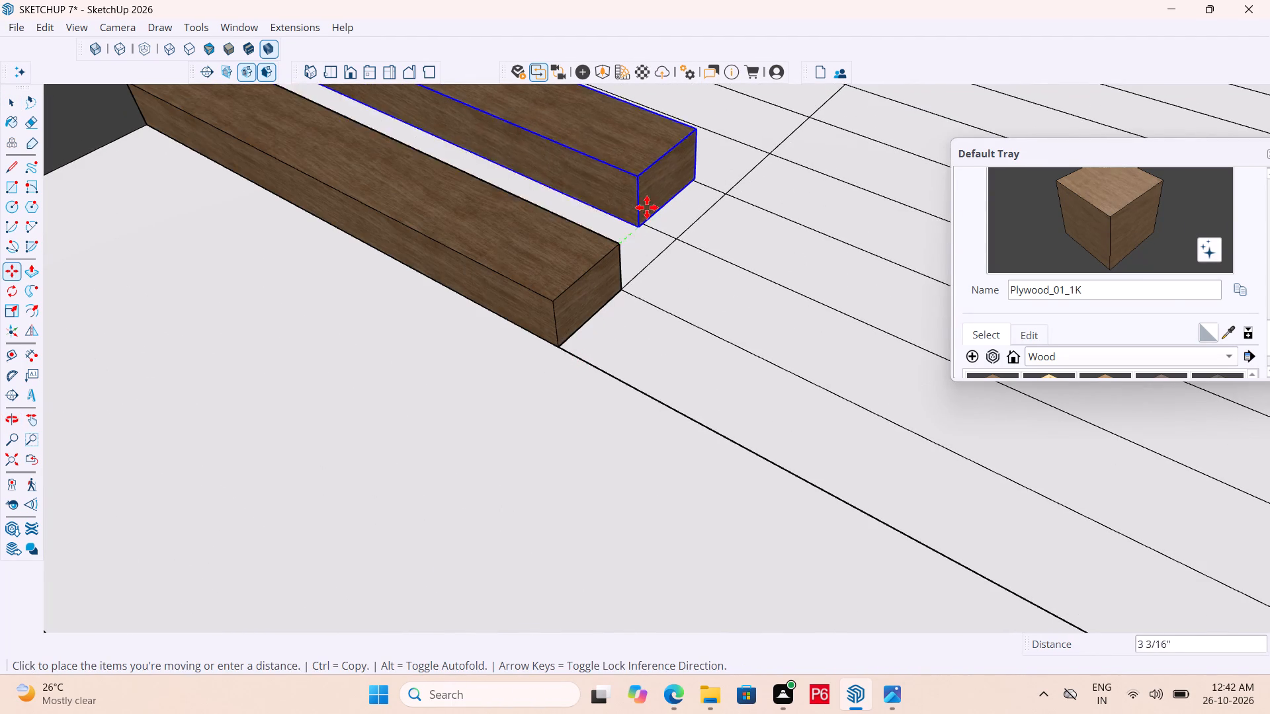
{"action": "left_click_drag", "start_coordinate": [679, 151], "coordinate": [671, 157]}
{"action": "scroll", "coordinate": [517, 388], "scroll_direction": "down", "scroll_amount": 7}
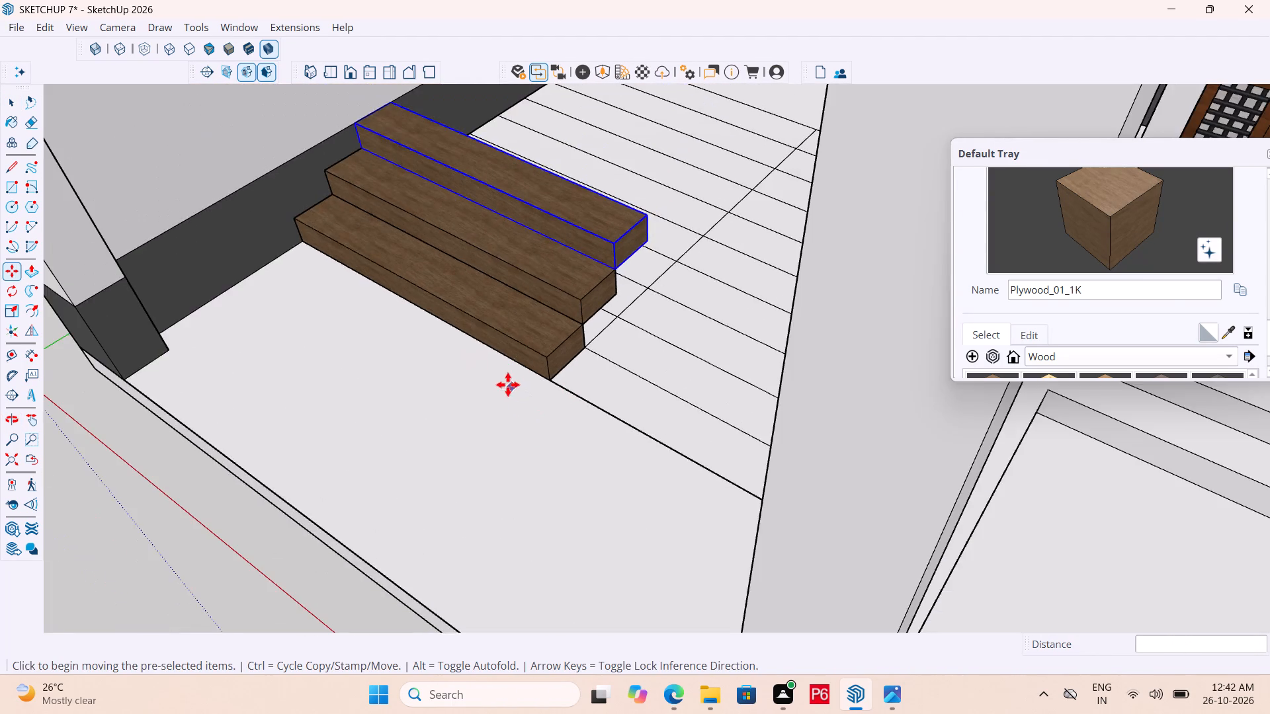
{"action": "middle_click_drag", "start_coordinate": [539, 373], "coordinate": [579, 410]}
{"action": "scroll", "coordinate": [576, 374], "scroll_direction": "up", "scroll_amount": 5}
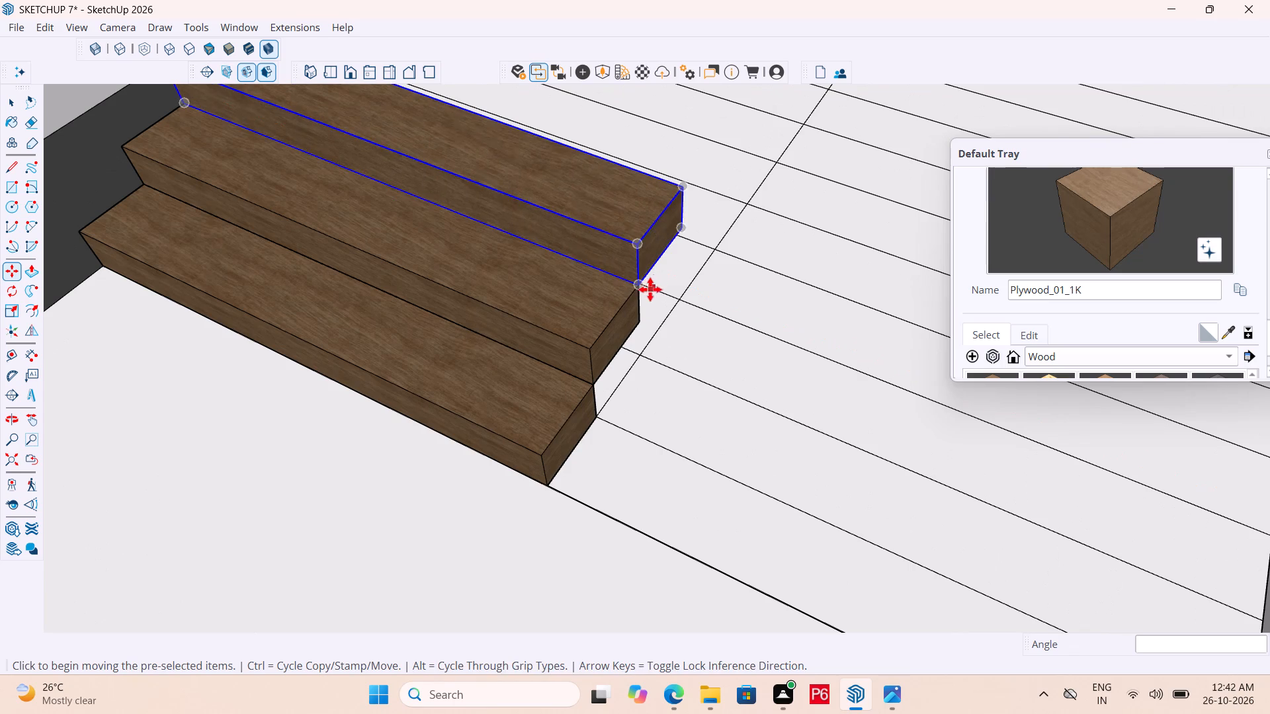
Copy the top plywood block three times, seating each lower front corner on the previous block's upper rear corner, to form steps four to six.
{"action": "left_click", "coordinate": [642, 286]}
{"action": "double_click", "coordinate": [687, 185]}
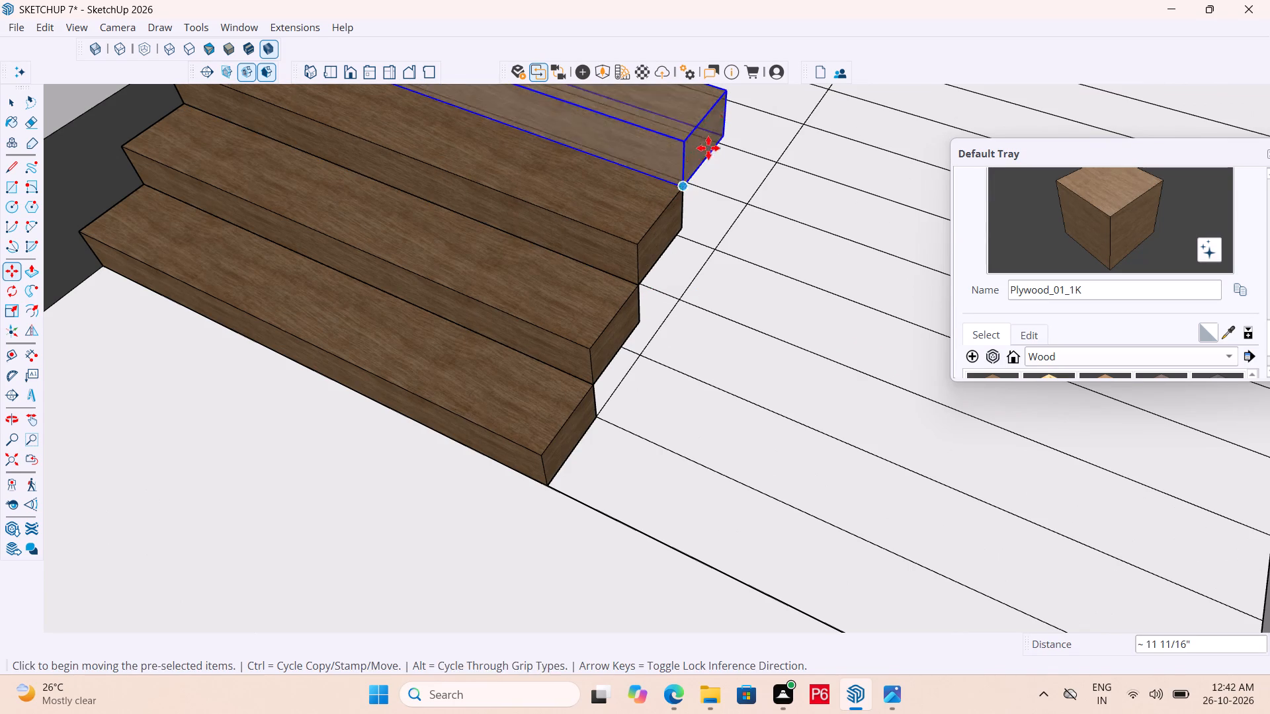
{"action": "scroll", "coordinate": [597, 262], "scroll_direction": "down", "scroll_amount": 5}
{"action": "scroll", "coordinate": [660, 271], "scroll_direction": "up", "scroll_amount": 5}
{"action": "left_click", "coordinate": [659, 220]}
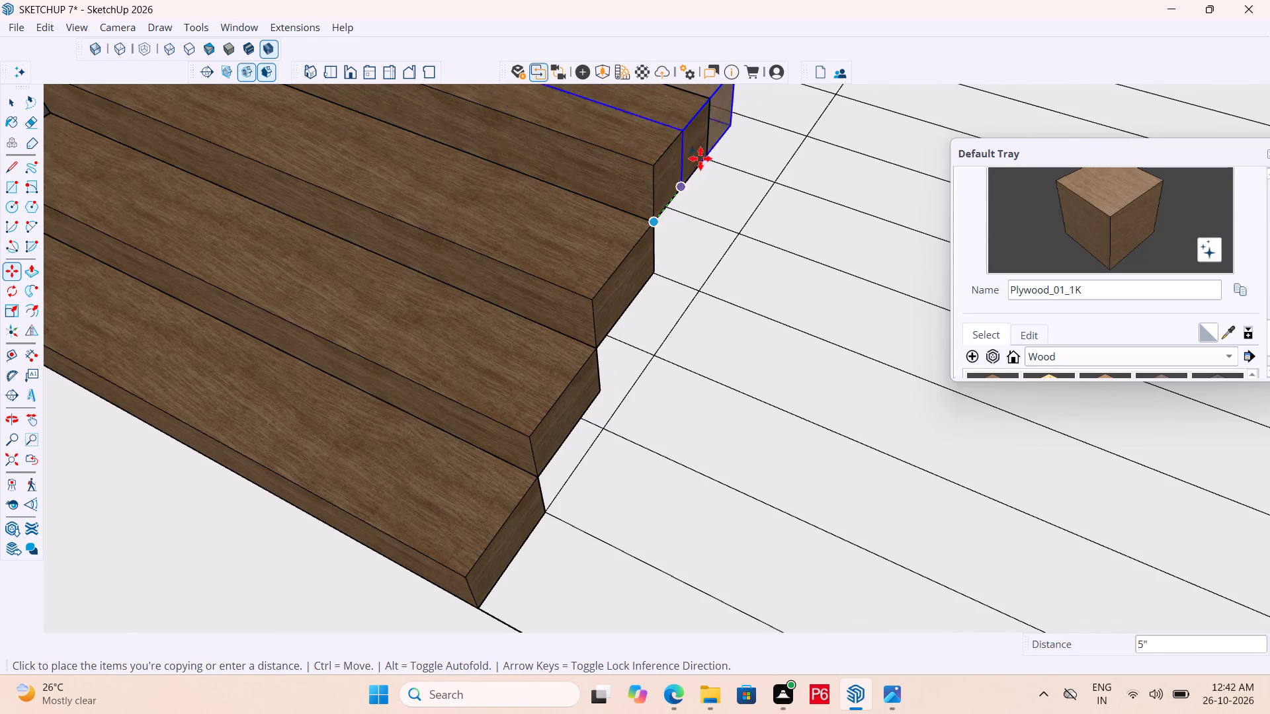
{"action": "scroll", "coordinate": [636, 332], "scroll_direction": "down", "scroll_amount": 5}
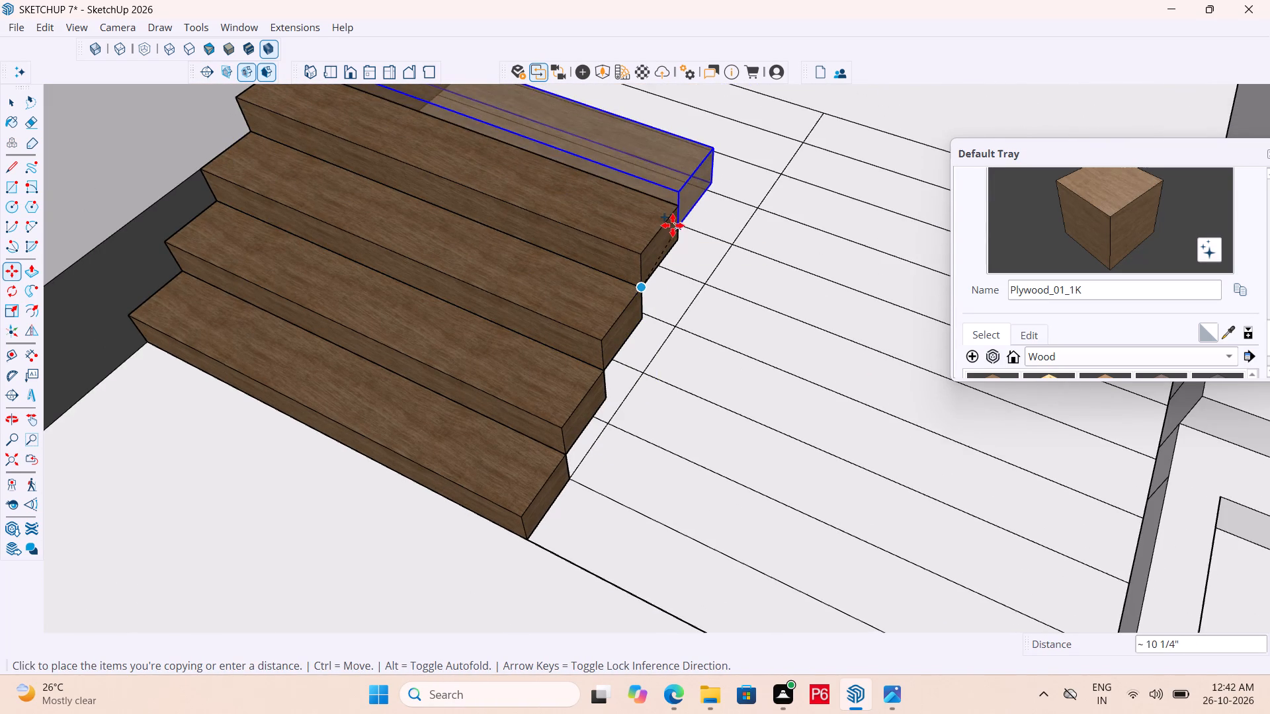
{"action": "left_click", "coordinate": [681, 208]}
{"action": "scroll", "coordinate": [569, 434], "scroll_direction": "down", "scroll_amount": 6}
{"action": "scroll", "coordinate": [691, 227], "scroll_direction": "up", "scroll_amount": 1}
{"action": "middle_click_drag", "start_coordinate": [691, 227], "coordinate": [1206, 258]}
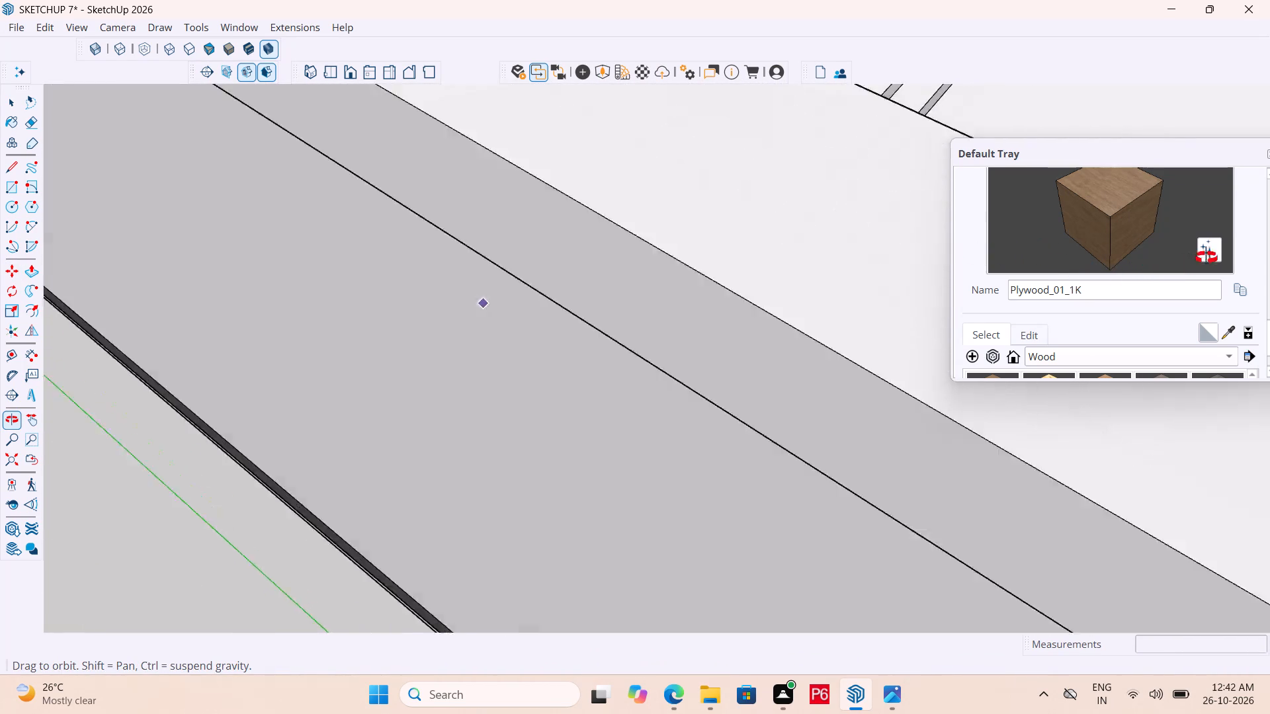
{"action": "middle_click_drag", "start_coordinate": [1206, 258], "coordinate": [613, 349]}
{"action": "scroll", "coordinate": [613, 349], "scroll_direction": "up", "scroll_amount": 9}
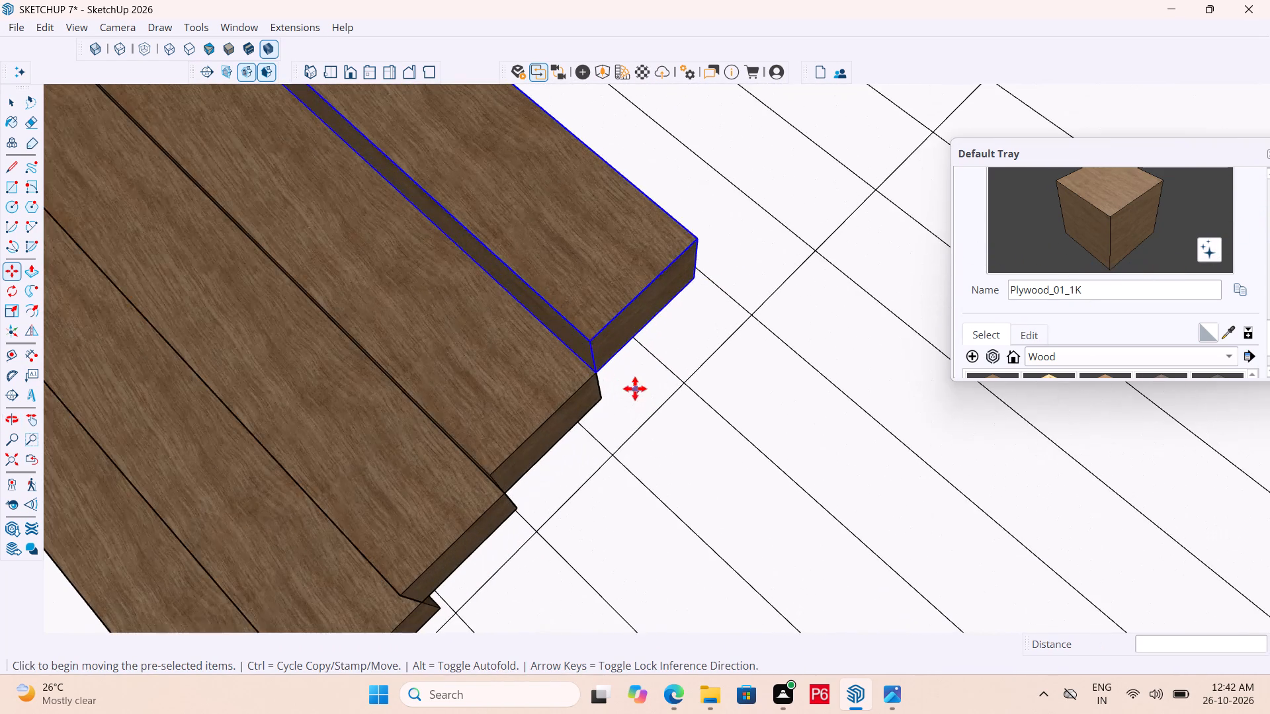
{"action": "left_click", "coordinate": [599, 376]}
{"action": "left_click", "coordinate": [695, 239]}
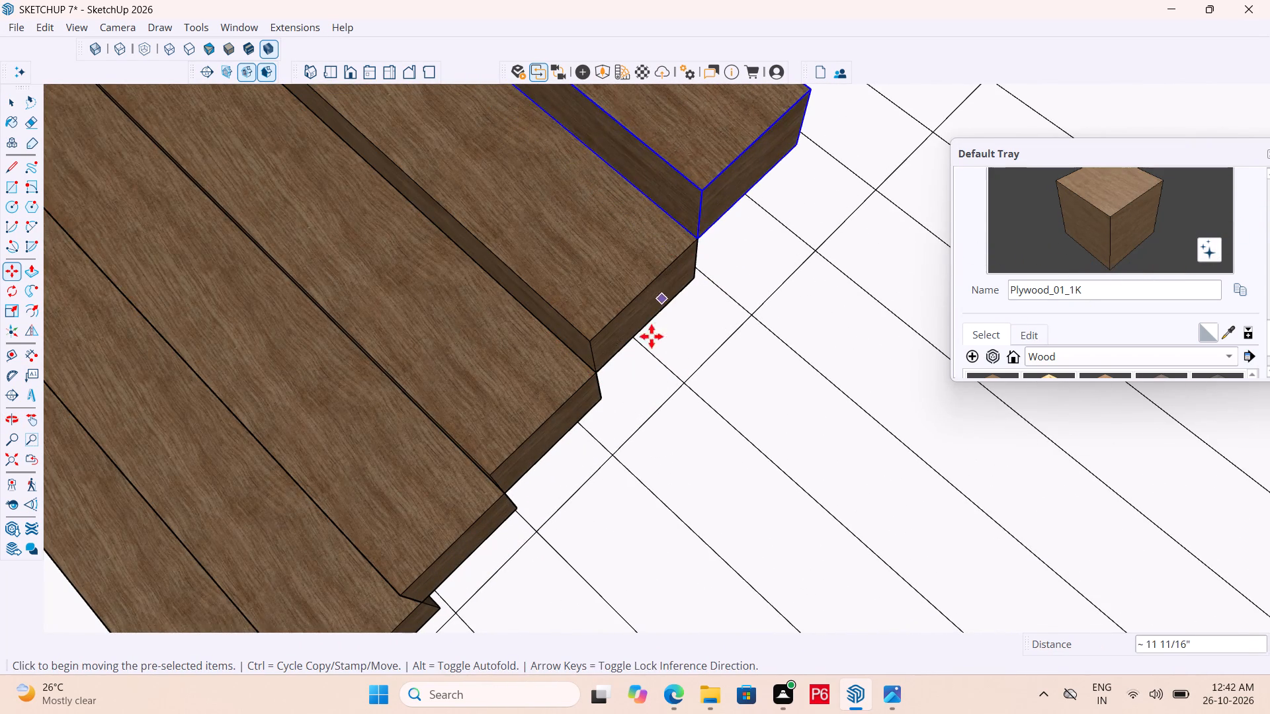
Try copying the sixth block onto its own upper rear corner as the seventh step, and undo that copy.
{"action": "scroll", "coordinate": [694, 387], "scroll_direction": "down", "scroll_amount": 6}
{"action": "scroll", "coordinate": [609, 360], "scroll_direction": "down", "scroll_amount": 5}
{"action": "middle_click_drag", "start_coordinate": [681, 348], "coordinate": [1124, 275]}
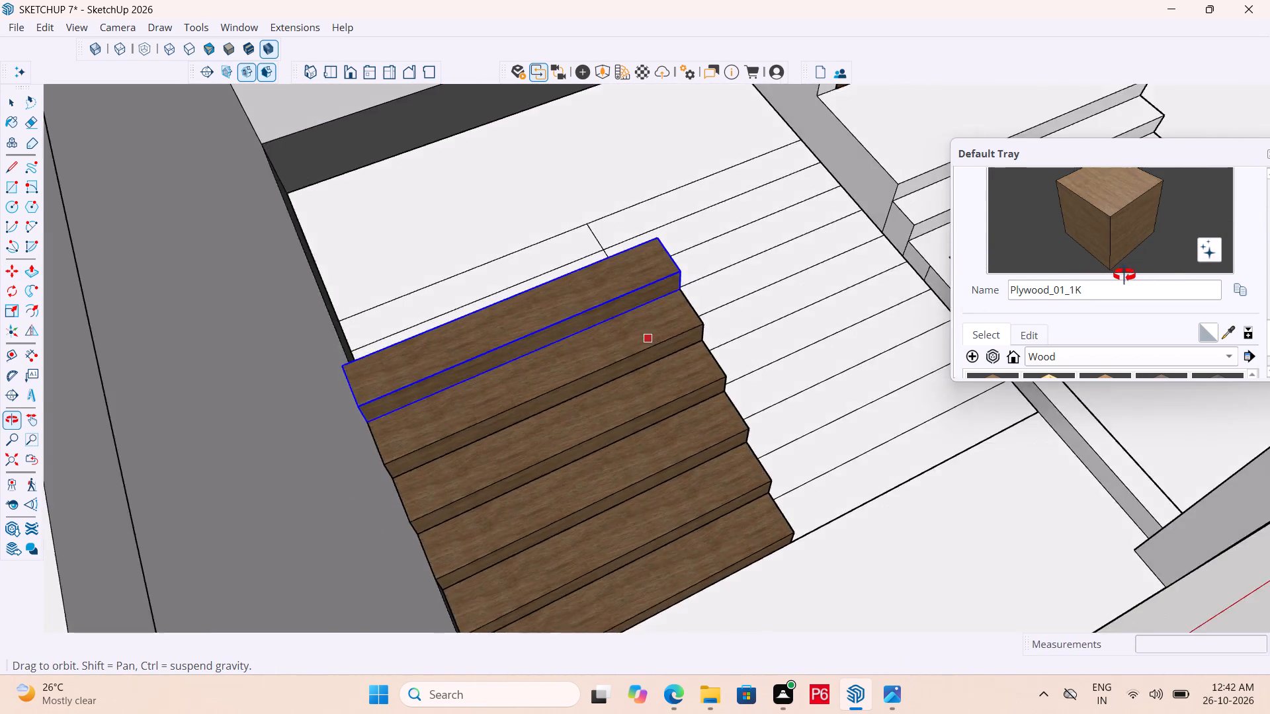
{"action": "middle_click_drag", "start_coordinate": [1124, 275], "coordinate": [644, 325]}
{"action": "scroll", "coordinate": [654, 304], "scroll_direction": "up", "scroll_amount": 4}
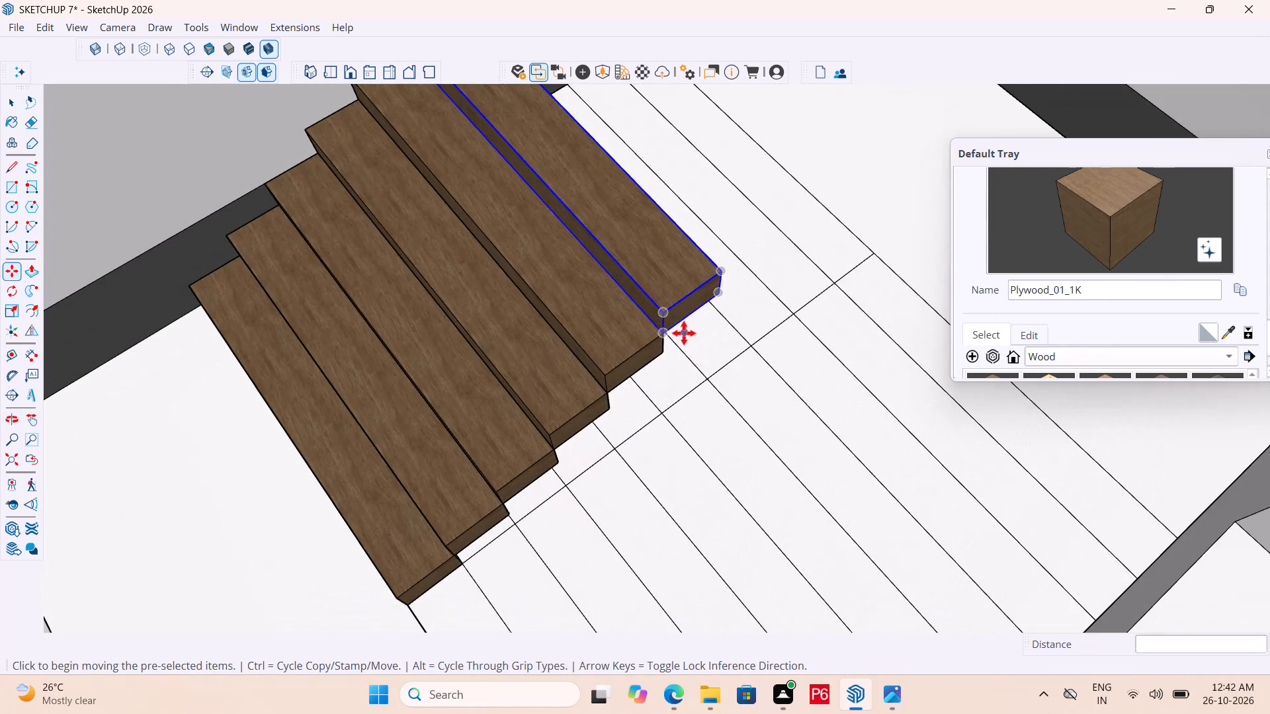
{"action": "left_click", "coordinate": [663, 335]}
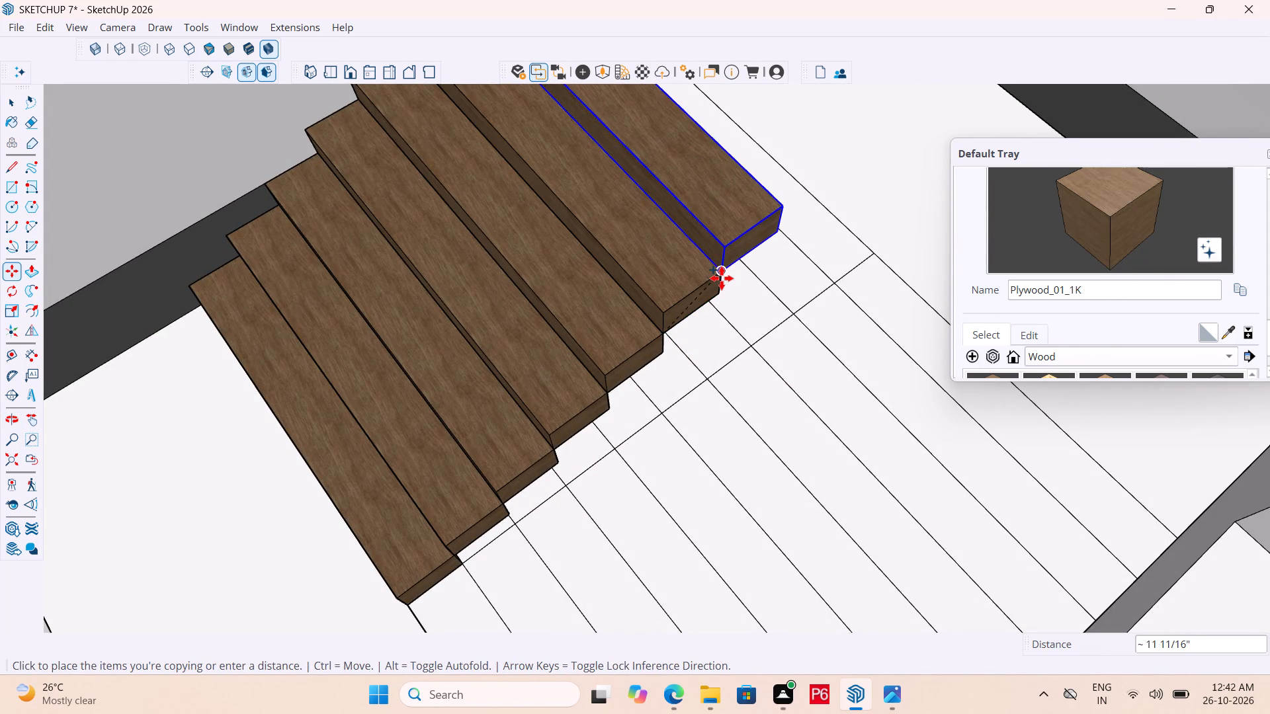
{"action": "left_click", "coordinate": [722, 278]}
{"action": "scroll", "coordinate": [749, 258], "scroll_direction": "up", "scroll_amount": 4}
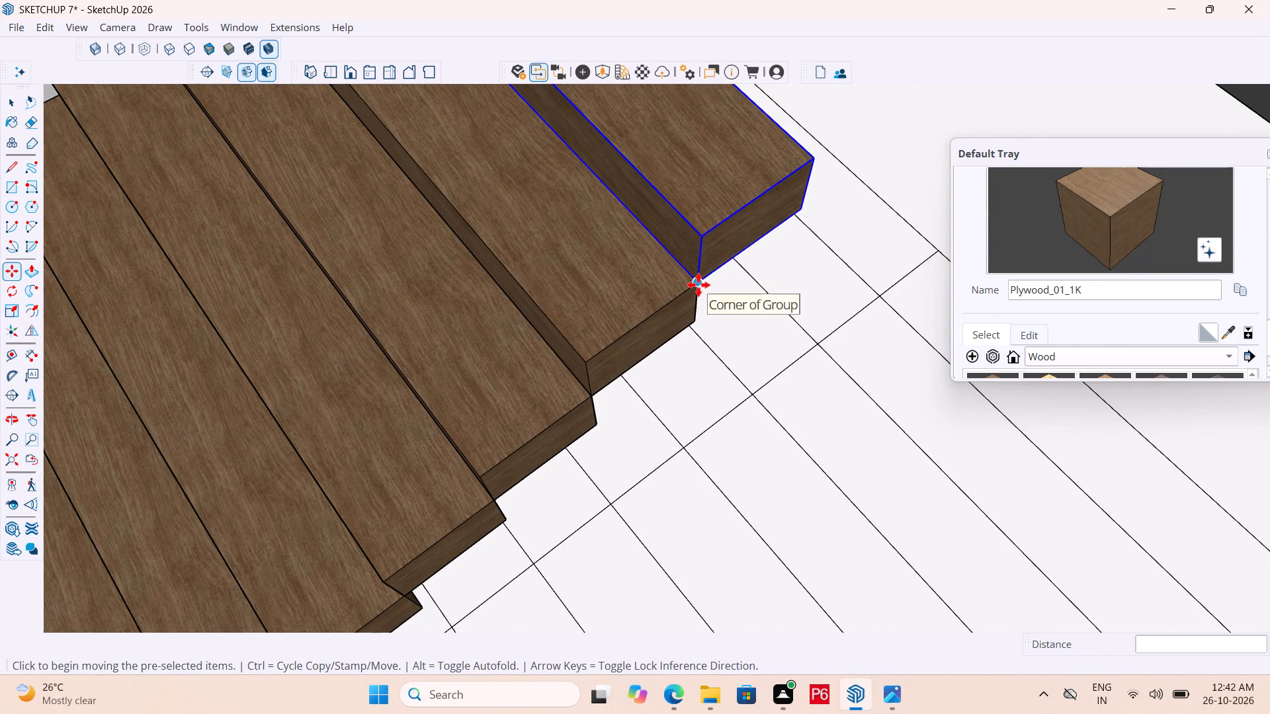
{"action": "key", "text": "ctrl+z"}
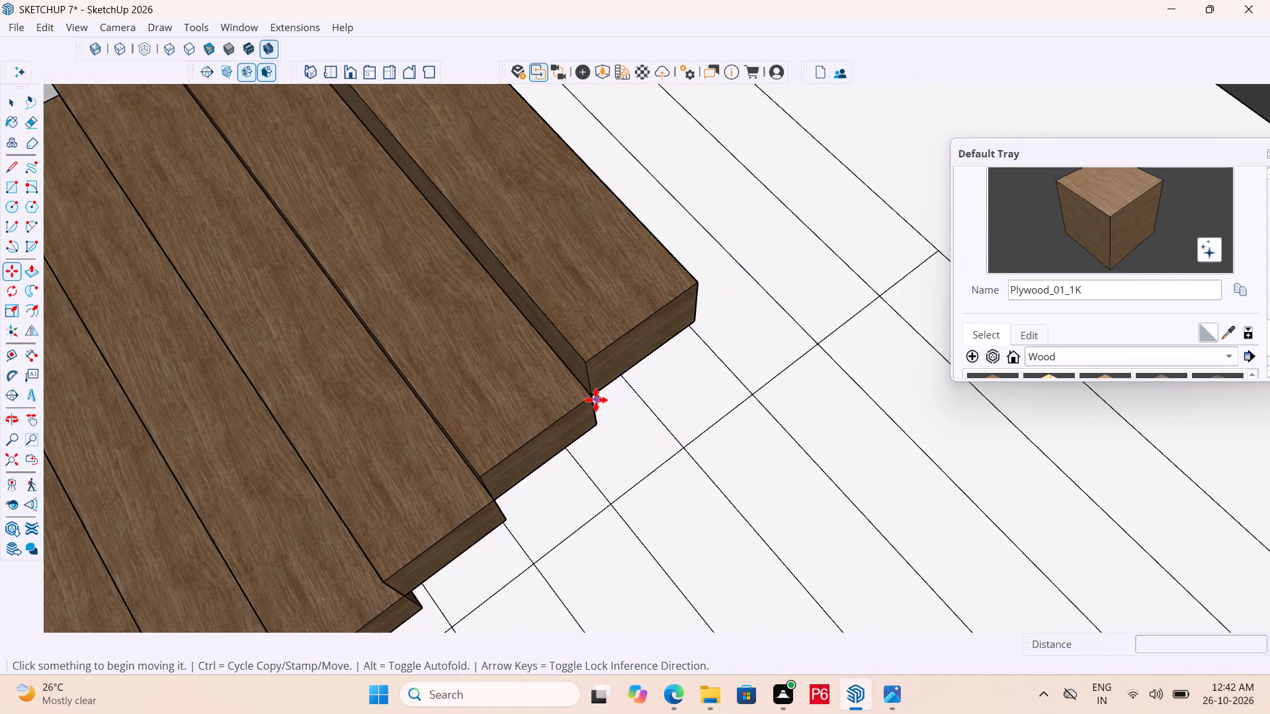
Copy a plywood block again onto the sixth step's upper rear corner to form the seventh step.
{"action": "left_click", "coordinate": [597, 397]}
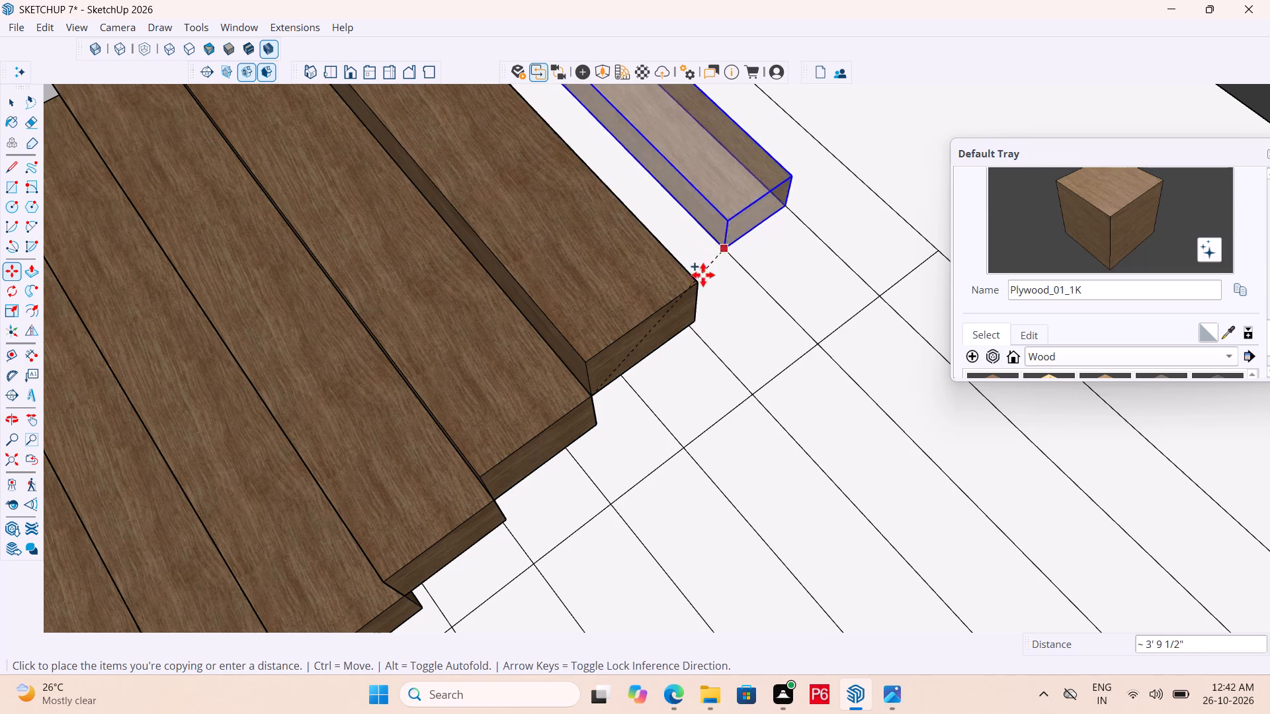
{"action": "left_click", "coordinate": [698, 285]}
{"action": "left_click", "coordinate": [701, 287]}
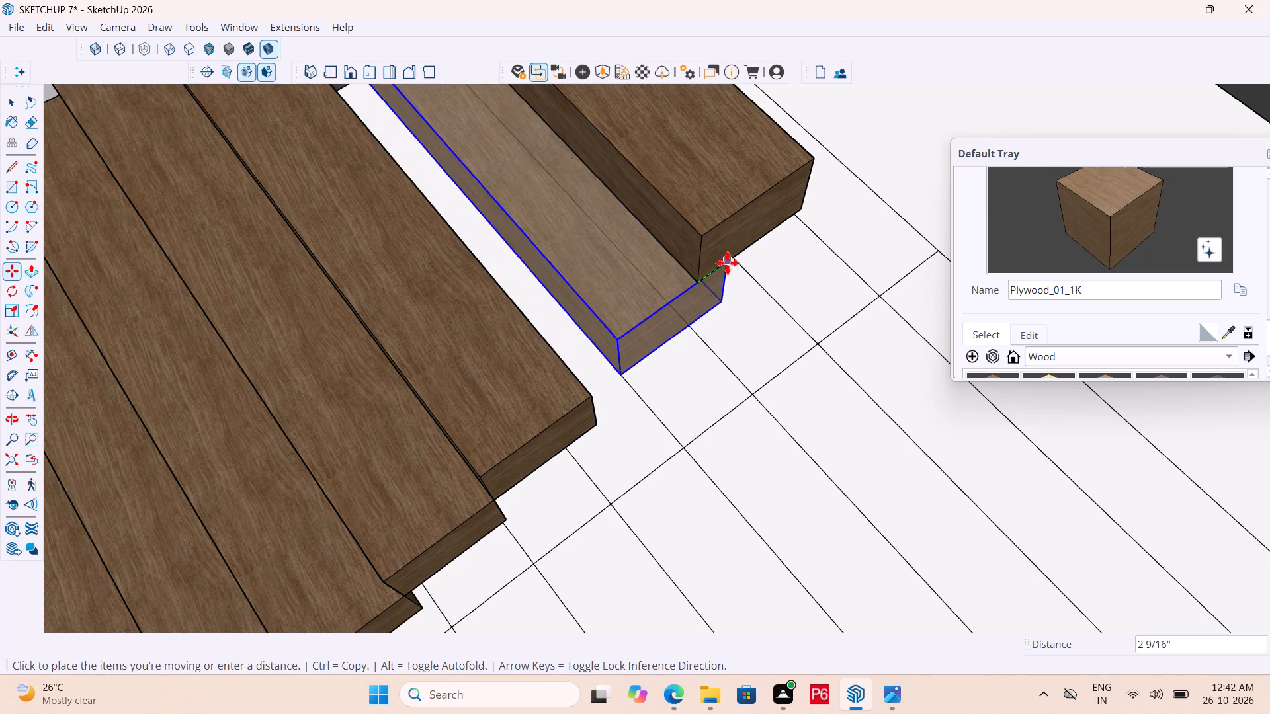
{"action": "key", "text": "Escape"}
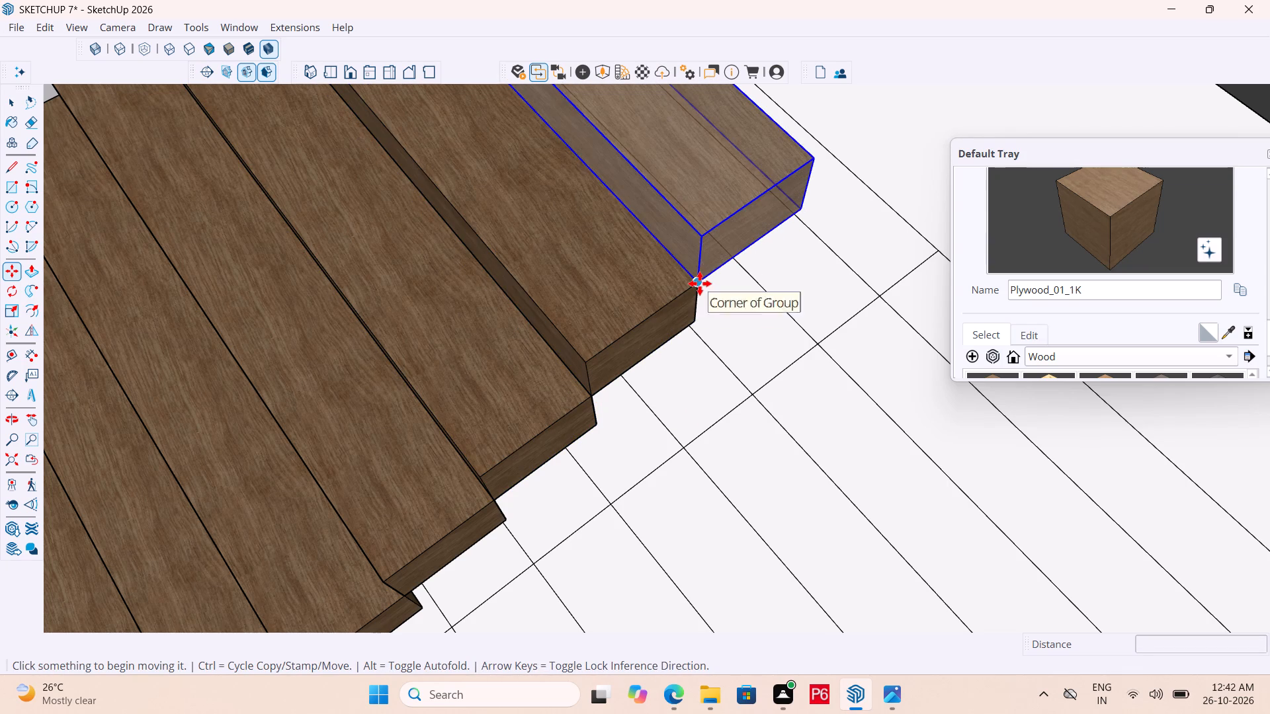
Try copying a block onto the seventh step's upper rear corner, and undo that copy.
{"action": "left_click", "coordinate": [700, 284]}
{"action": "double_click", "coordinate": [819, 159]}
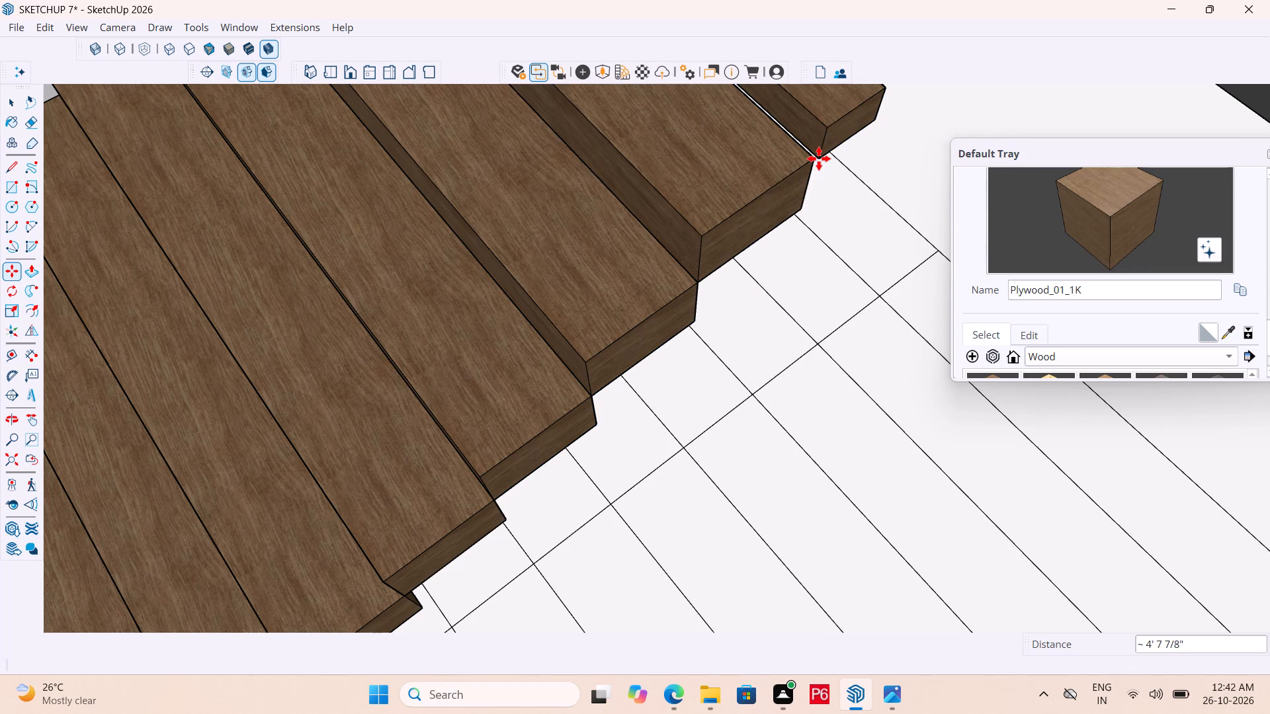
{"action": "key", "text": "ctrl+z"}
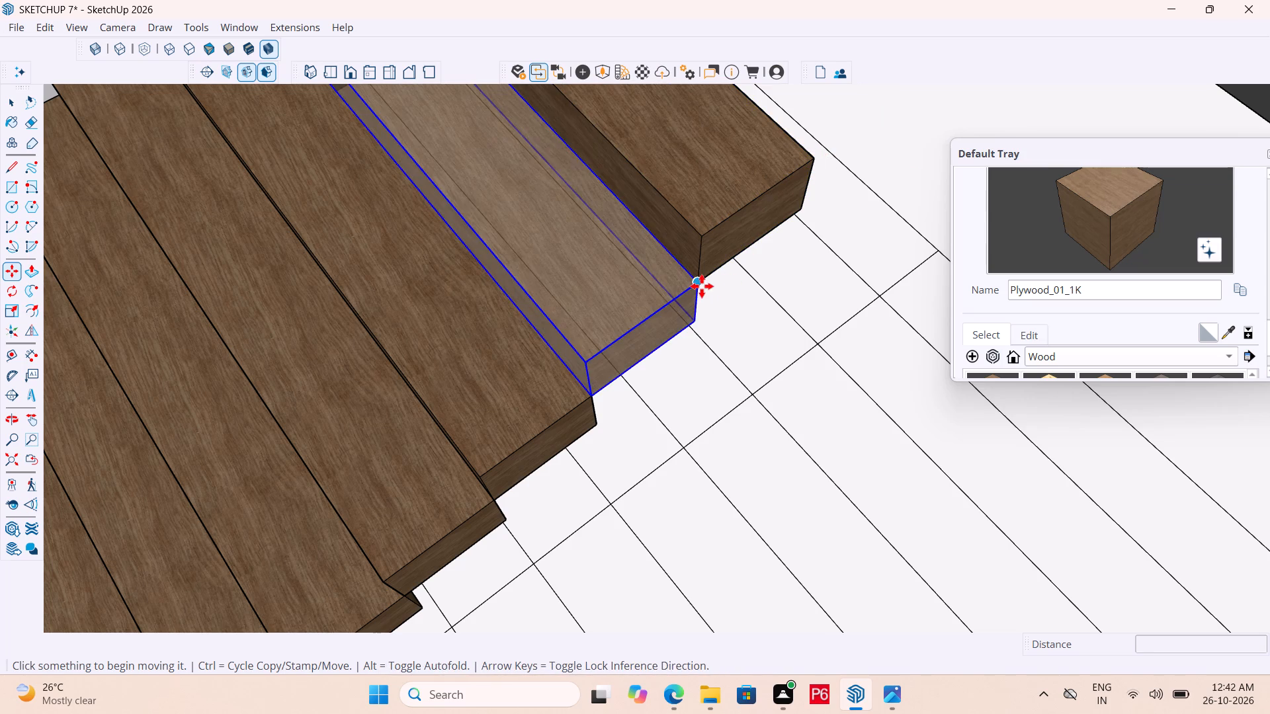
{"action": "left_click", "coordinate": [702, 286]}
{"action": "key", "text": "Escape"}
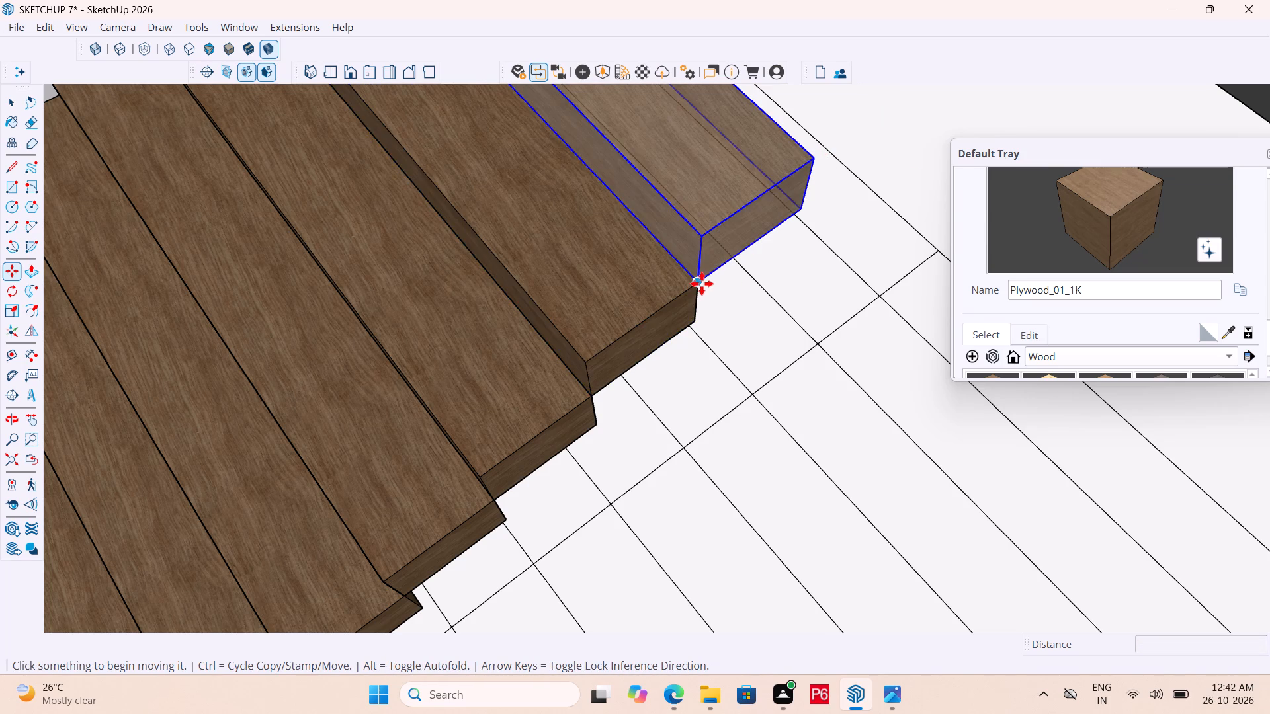
Copy the top plywood block twice, seating each copy on the previous block's upper rear corner, to form the eighth and ninth steps.
{"action": "left_click", "coordinate": [700, 284]}
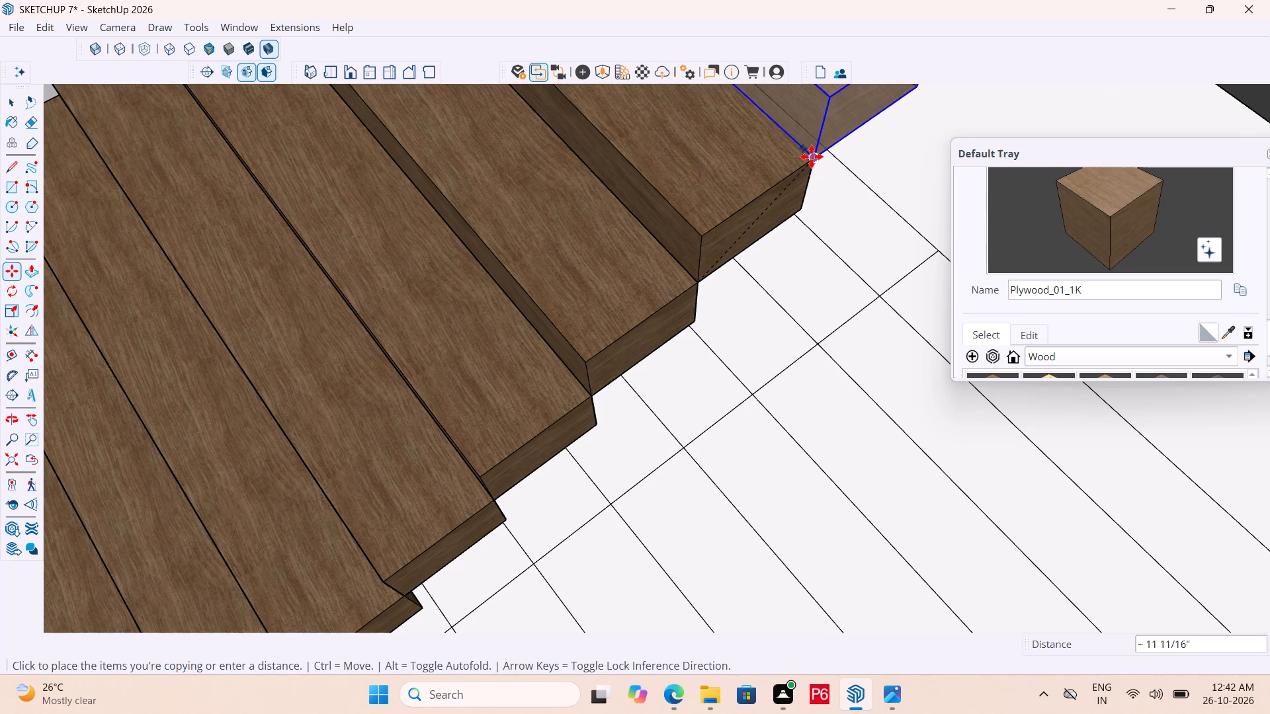
{"action": "left_click", "coordinate": [812, 157]}
{"action": "scroll", "coordinate": [468, 377], "scroll_direction": "down", "scroll_amount": 7}
{"action": "scroll", "coordinate": [643, 354], "scroll_direction": "down", "scroll_amount": 7}
{"action": "middle_click_drag", "start_coordinate": [814, 377], "coordinate": [226, 428]}
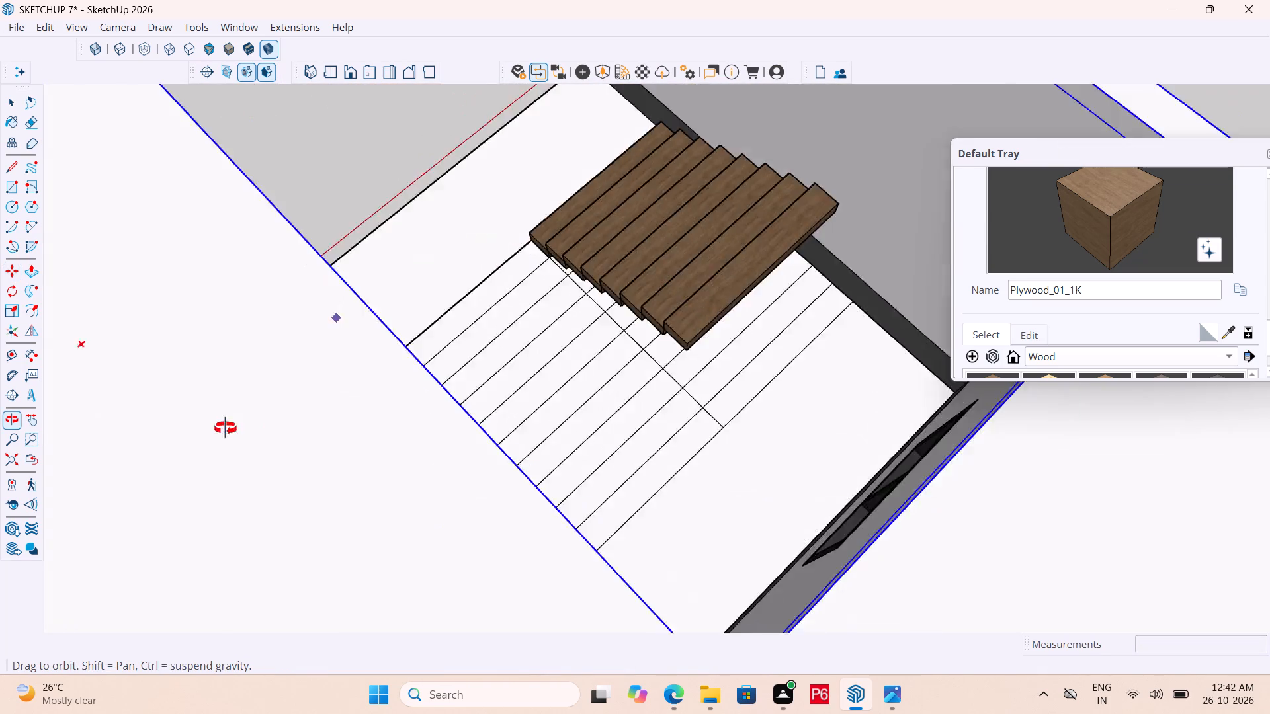
{"action": "middle_click_drag", "start_coordinate": [226, 428], "coordinate": [234, 407]}
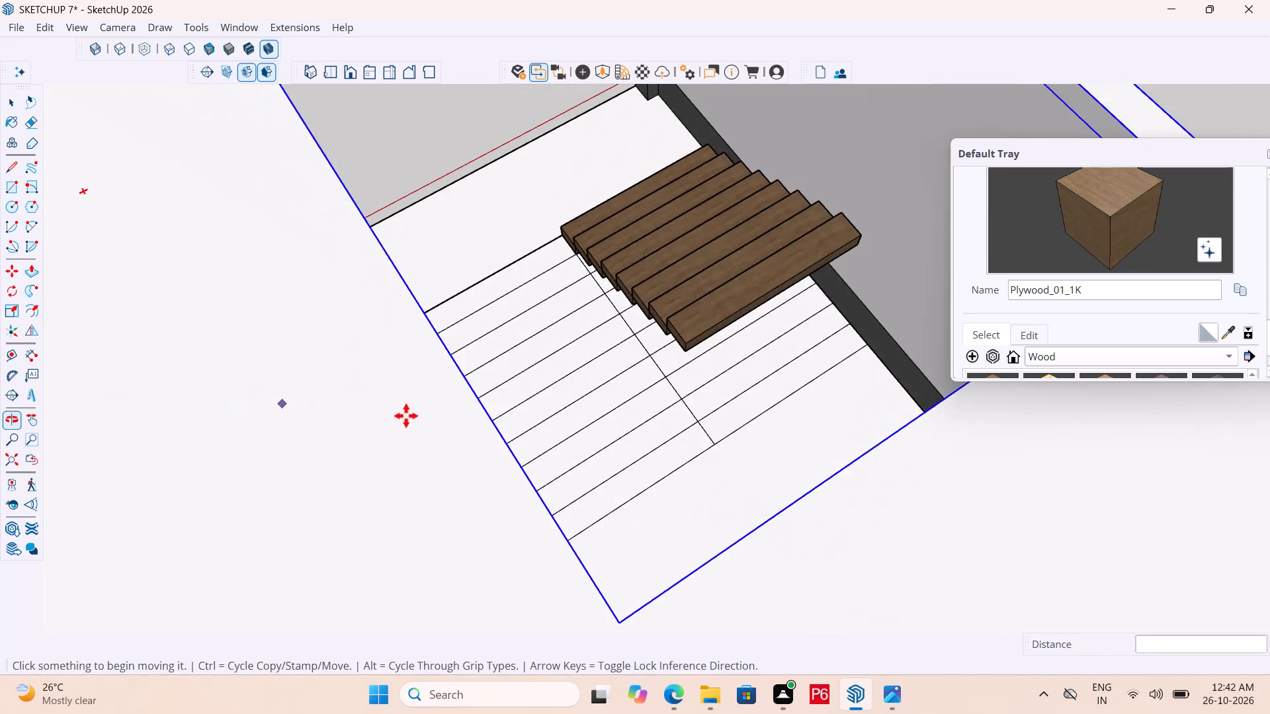
{"action": "middle_click_drag", "start_coordinate": [636, 462], "coordinate": [1011, 466]}
{"action": "scroll", "coordinate": [697, 369], "scroll_direction": "up", "scroll_amount": 6}
{"action": "middle_click_drag", "start_coordinate": [710, 333], "coordinate": [949, 357]}
{"action": "key", "text": "space"}
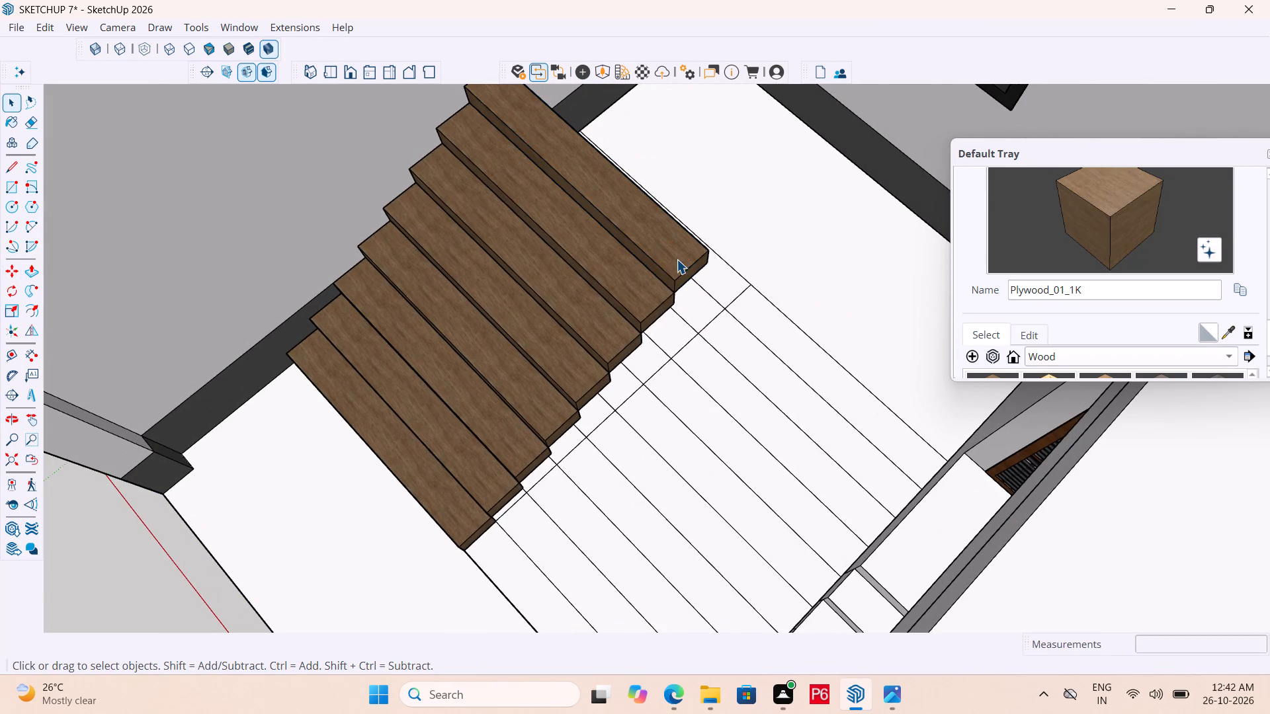
{"action": "left_click", "coordinate": [677, 259]}
{"action": "scroll", "coordinate": [683, 262], "scroll_direction": "up", "scroll_amount": 5}
{"action": "key", "text": "m"}
{"action": "scroll", "coordinate": [695, 308], "scroll_direction": "up", "scroll_amount": 4}
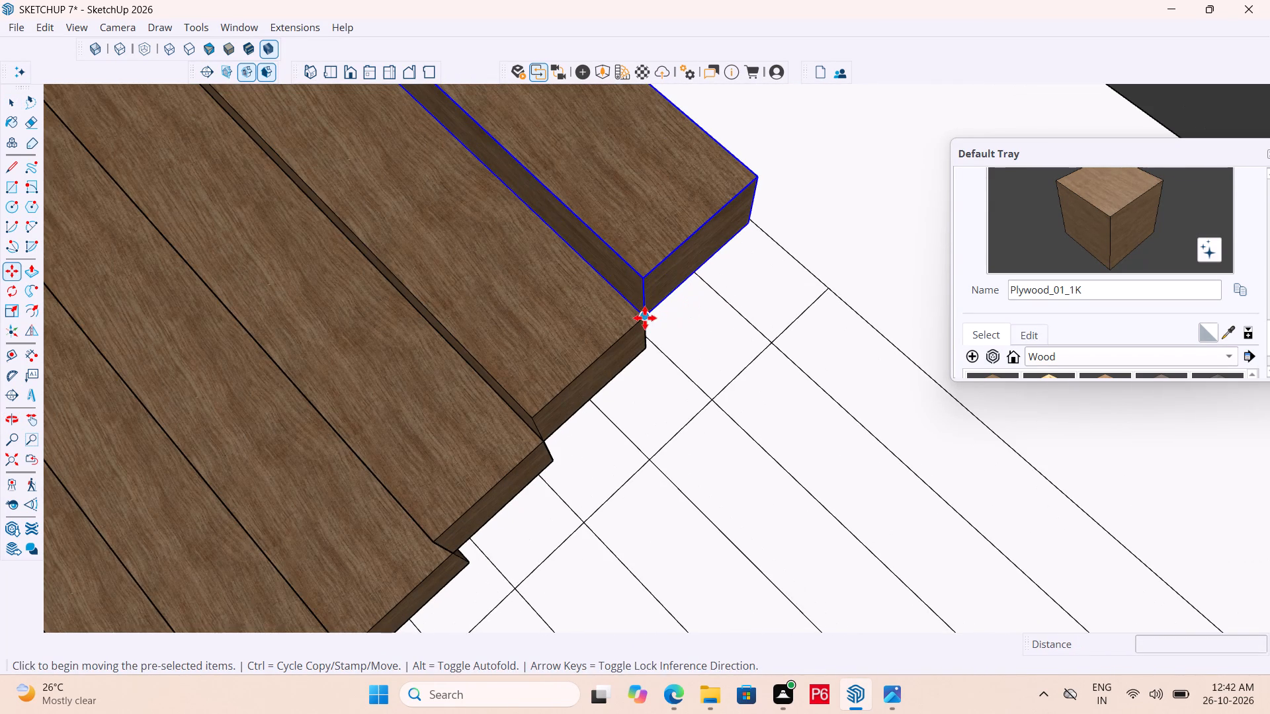
{"action": "left_click", "coordinate": [646, 318]}
{"action": "left_click", "coordinate": [757, 171]}
Copy the ninth plywood block onto its own upper rear corner to form the tenth step.
{"action": "scroll", "coordinate": [664, 362], "scroll_direction": "down", "scroll_amount": 6}
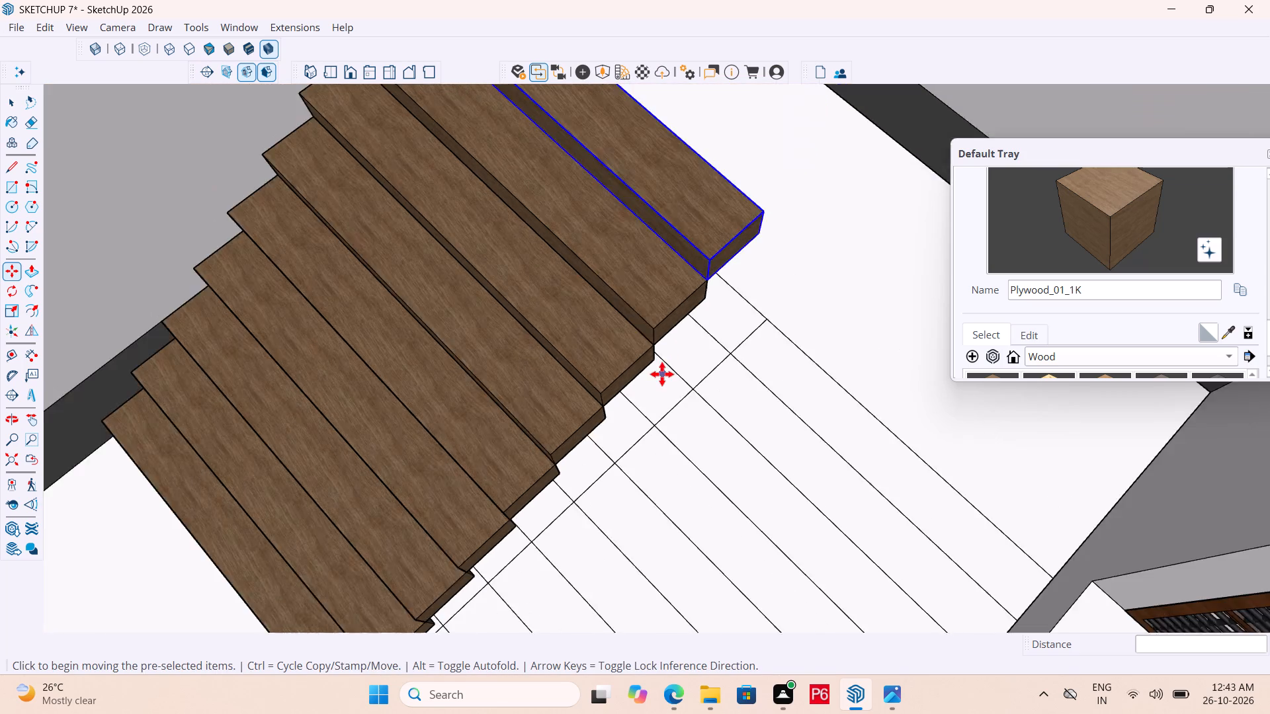
{"action": "scroll", "coordinate": [662, 374], "scroll_direction": "down", "scroll_amount": 6}
{"action": "middle_click_drag", "start_coordinate": [628, 383], "coordinate": [19, 348]}
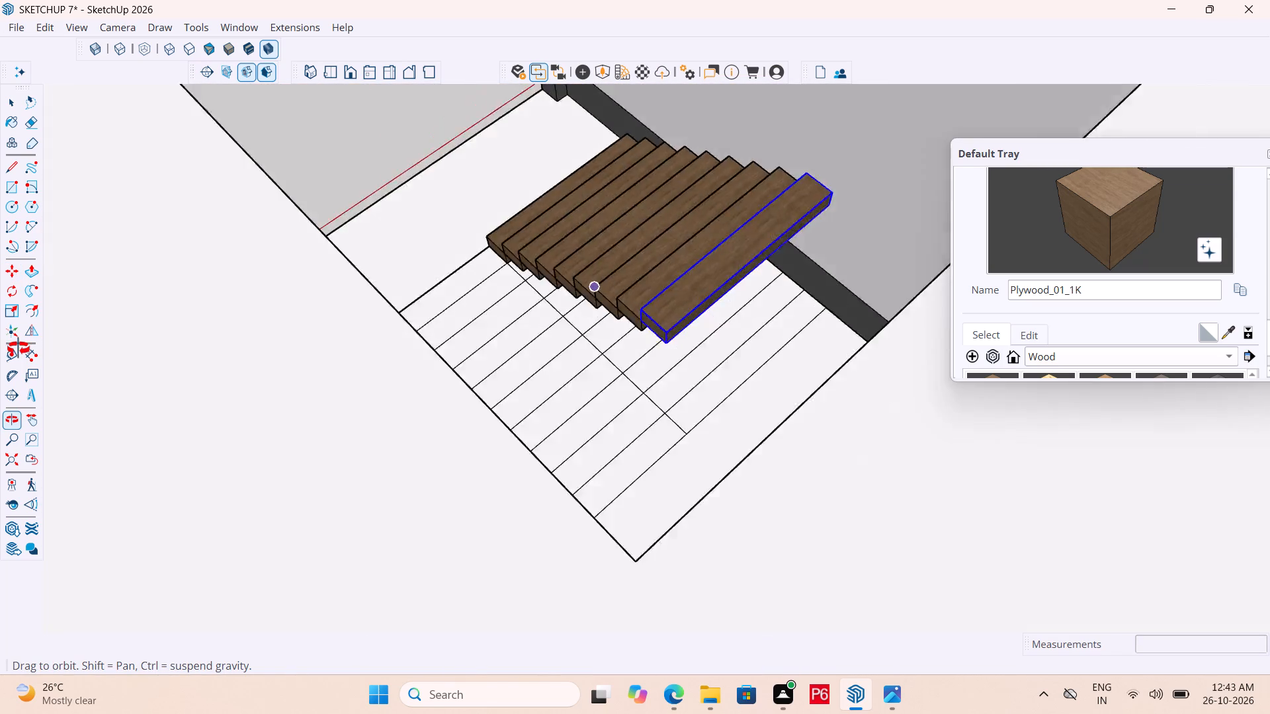
{"action": "middle_click_drag", "start_coordinate": [19, 348], "coordinate": [411, 453]}
{"action": "middle_click_drag", "start_coordinate": [745, 409], "coordinate": [796, 308]}
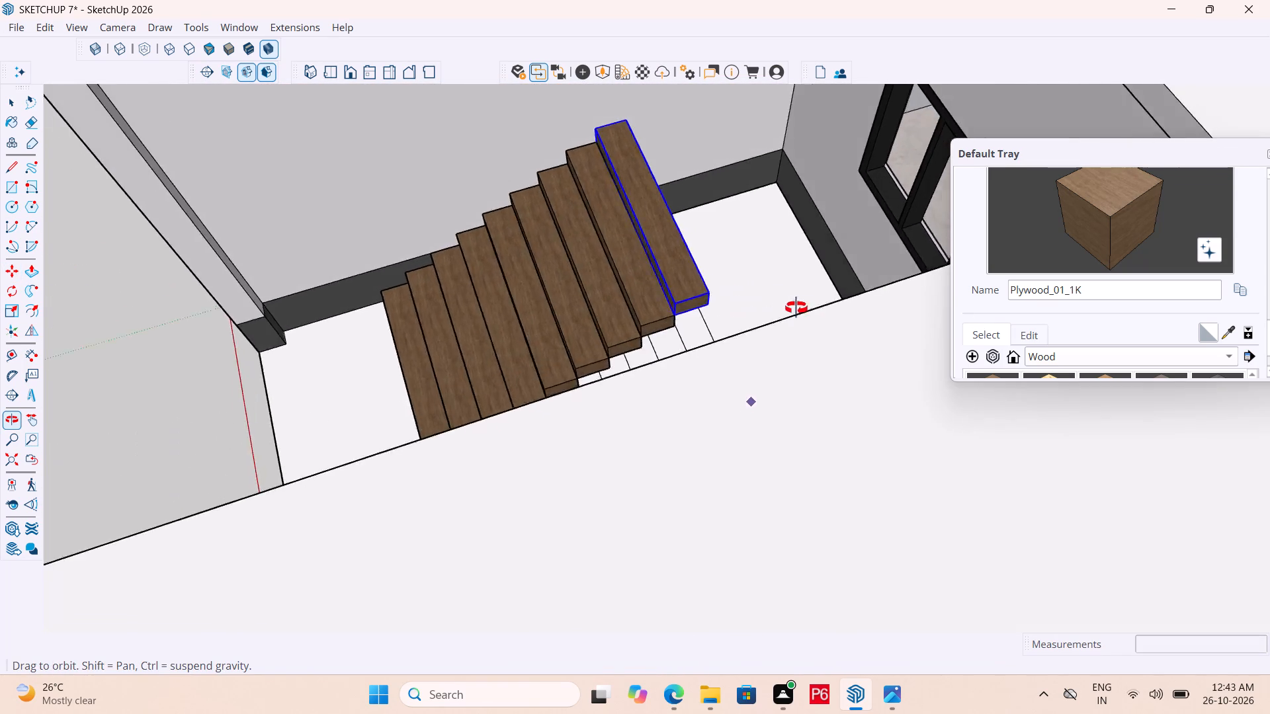
{"action": "middle_click_drag", "start_coordinate": [796, 308], "coordinate": [876, 336]}
{"action": "scroll", "coordinate": [461, 567], "scroll_direction": "up", "scroll_amount": 5}
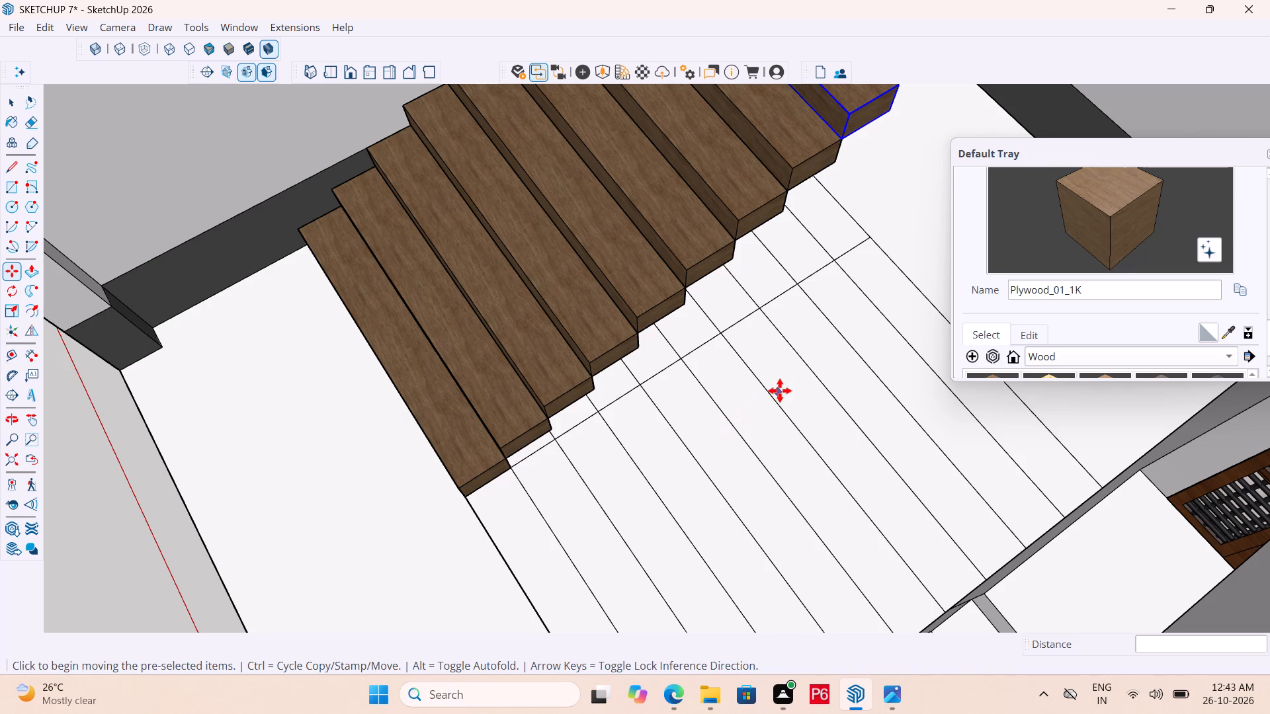
{"action": "scroll", "coordinate": [542, 449], "scroll_direction": "down", "scroll_amount": 5}
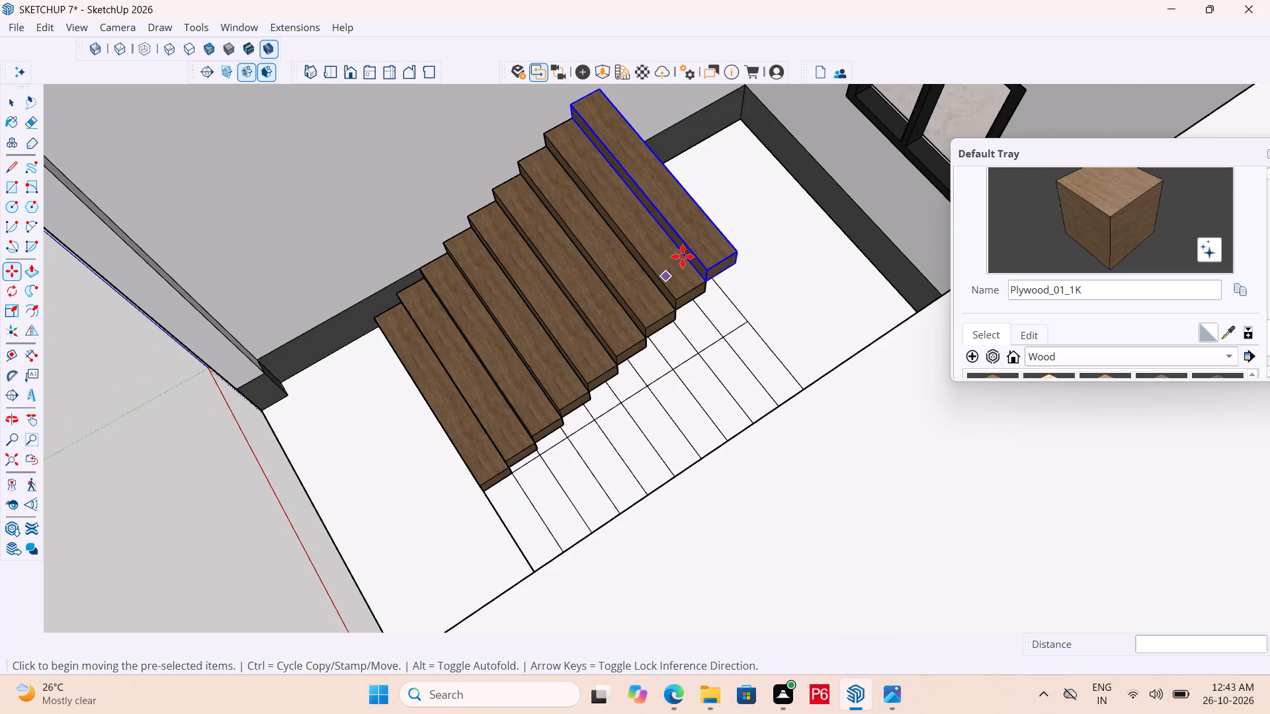
{"action": "scroll", "coordinate": [476, 463], "scroll_direction": "down", "scroll_amount": 6}
{"action": "scroll", "coordinate": [784, 261], "scroll_direction": "up", "scroll_amount": 5}
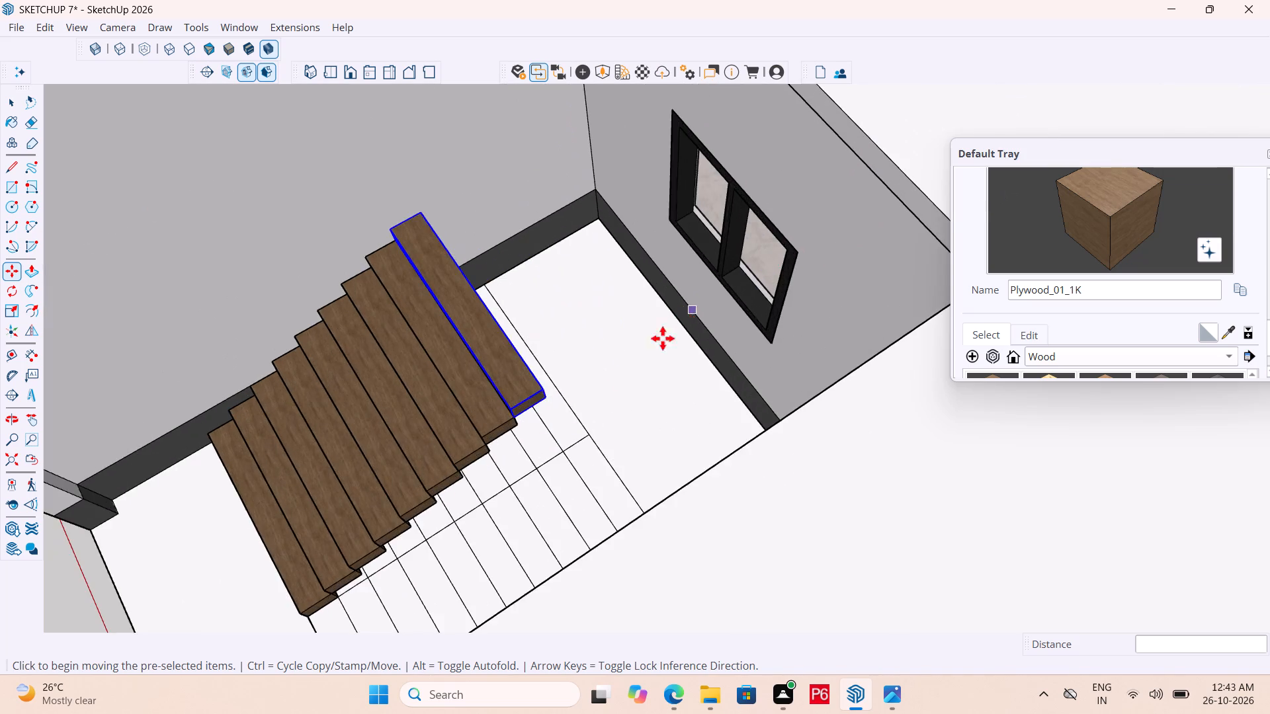
{"action": "scroll", "coordinate": [544, 418], "scroll_direction": "up", "scroll_amount": 6}
{"action": "left_click", "coordinate": [486, 418]}
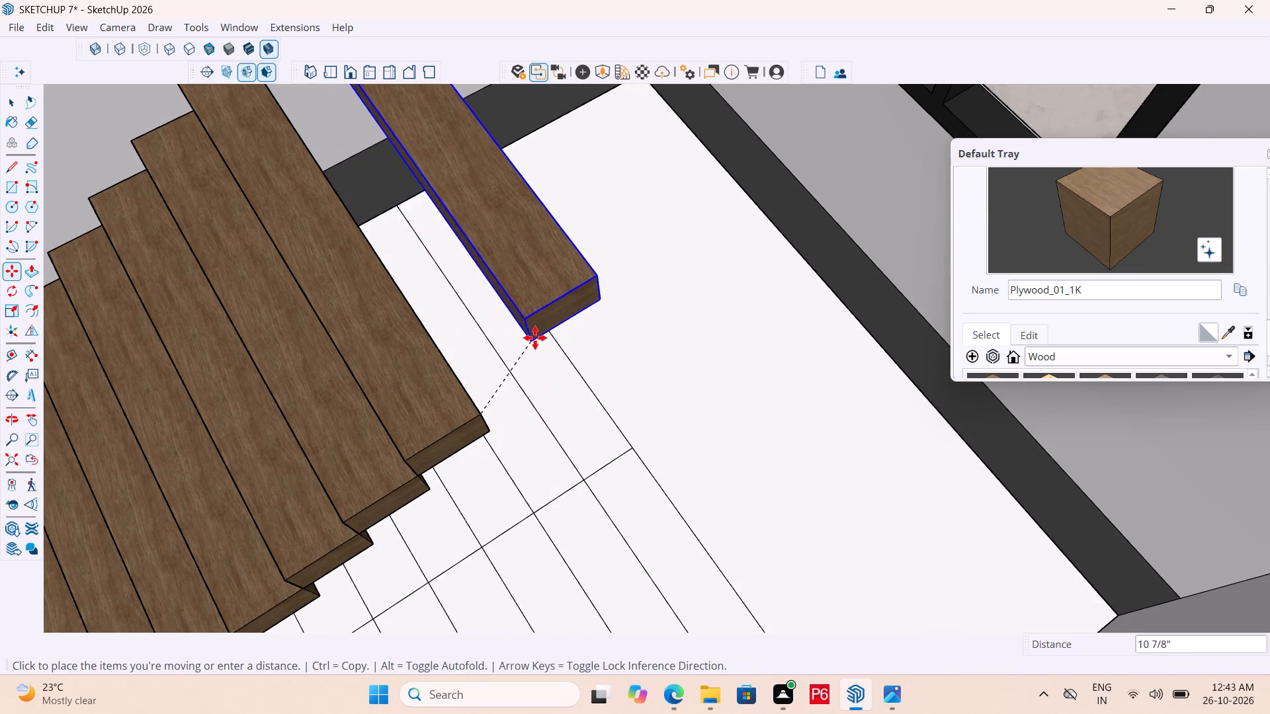
{"action": "left_click", "coordinate": [551, 350]}
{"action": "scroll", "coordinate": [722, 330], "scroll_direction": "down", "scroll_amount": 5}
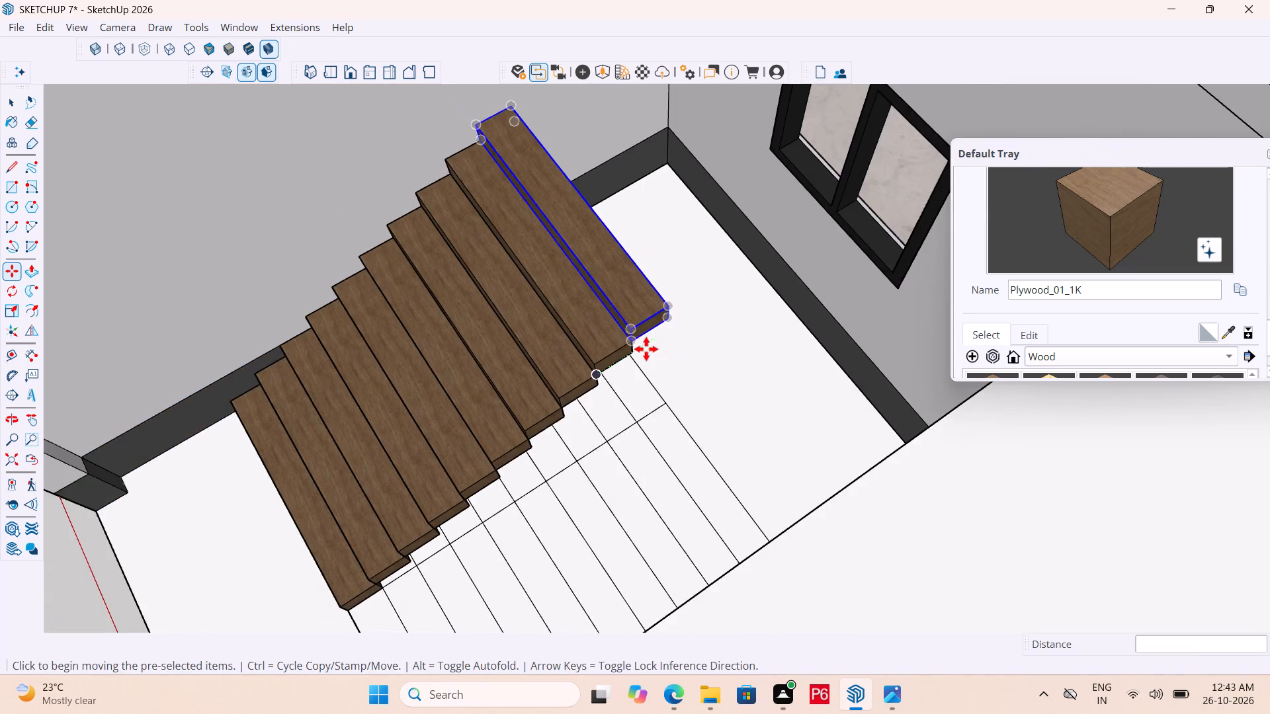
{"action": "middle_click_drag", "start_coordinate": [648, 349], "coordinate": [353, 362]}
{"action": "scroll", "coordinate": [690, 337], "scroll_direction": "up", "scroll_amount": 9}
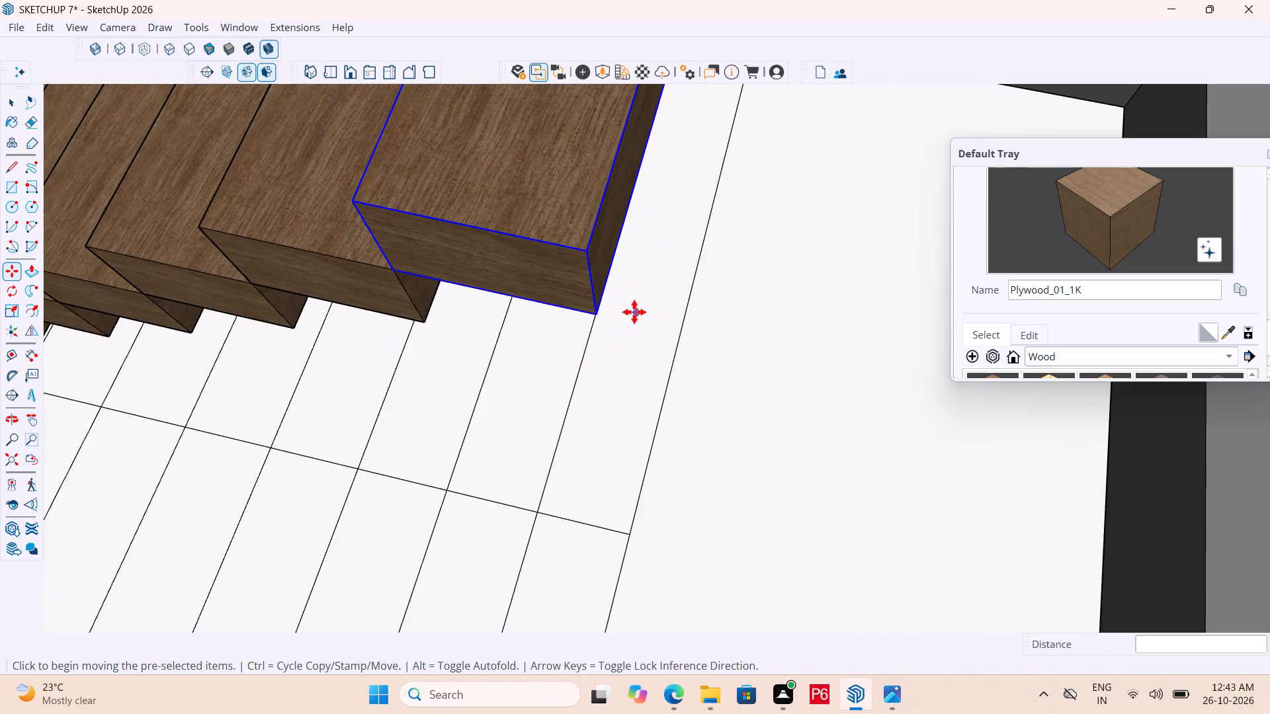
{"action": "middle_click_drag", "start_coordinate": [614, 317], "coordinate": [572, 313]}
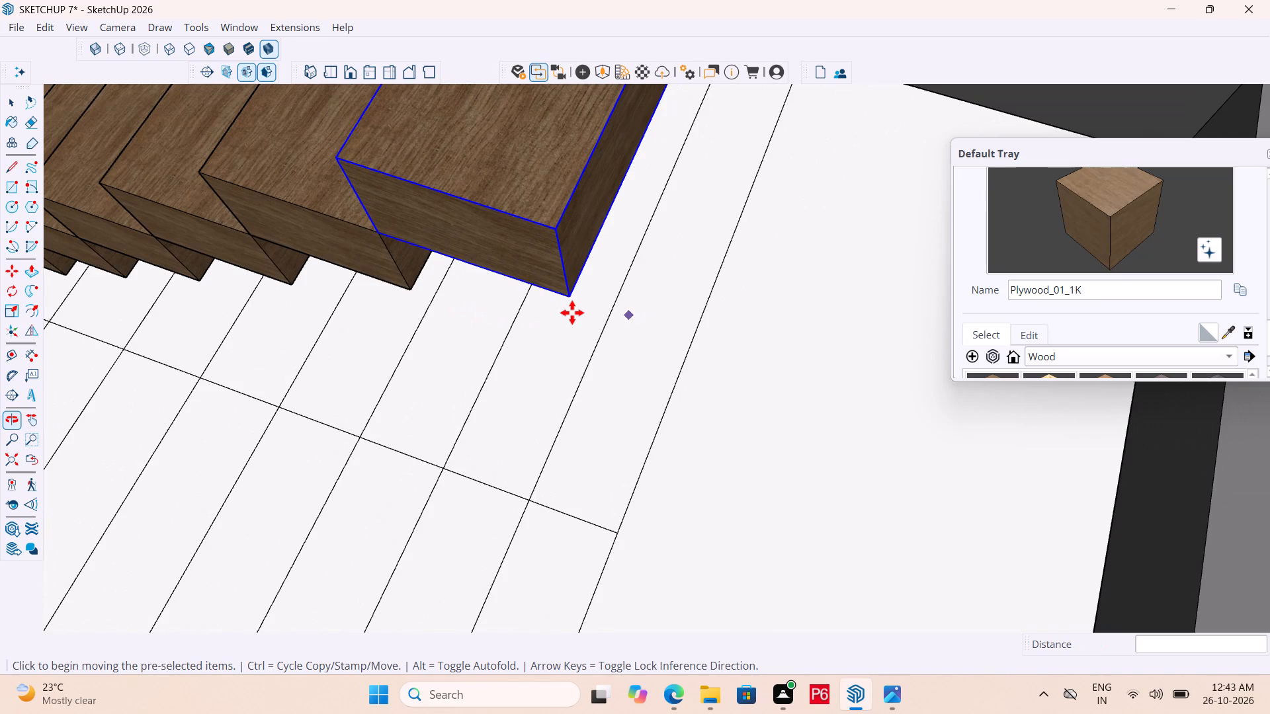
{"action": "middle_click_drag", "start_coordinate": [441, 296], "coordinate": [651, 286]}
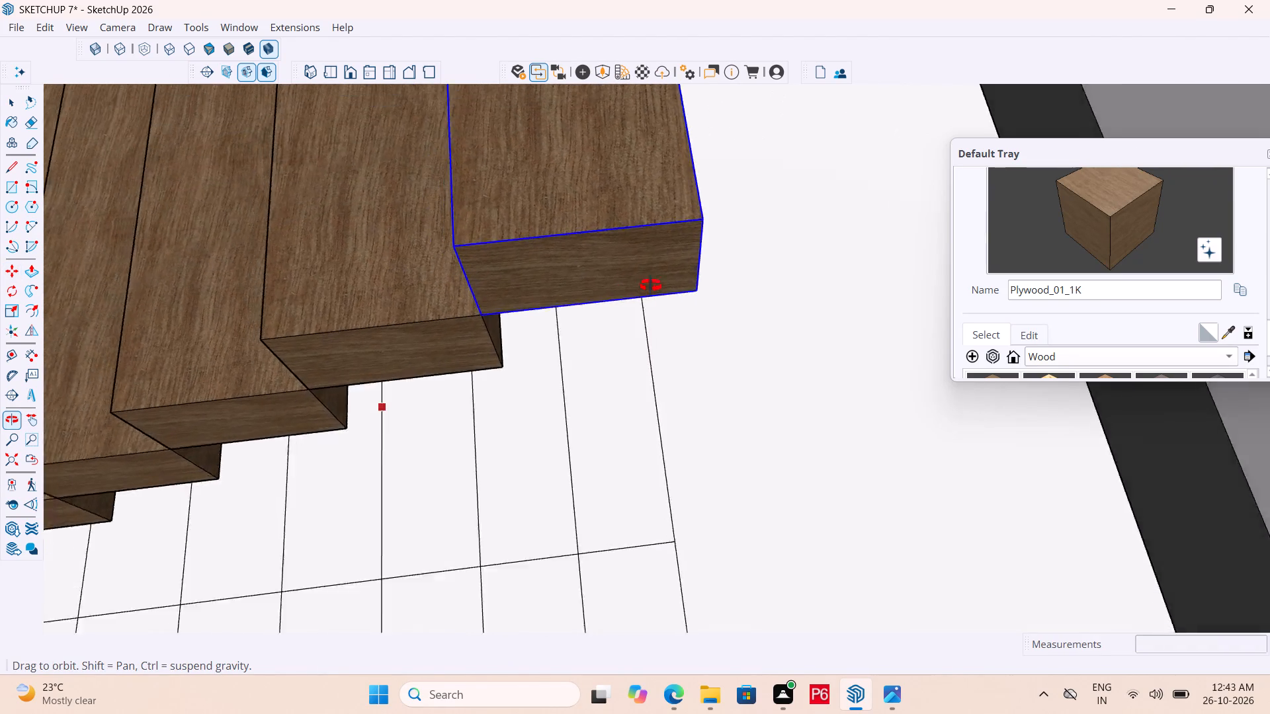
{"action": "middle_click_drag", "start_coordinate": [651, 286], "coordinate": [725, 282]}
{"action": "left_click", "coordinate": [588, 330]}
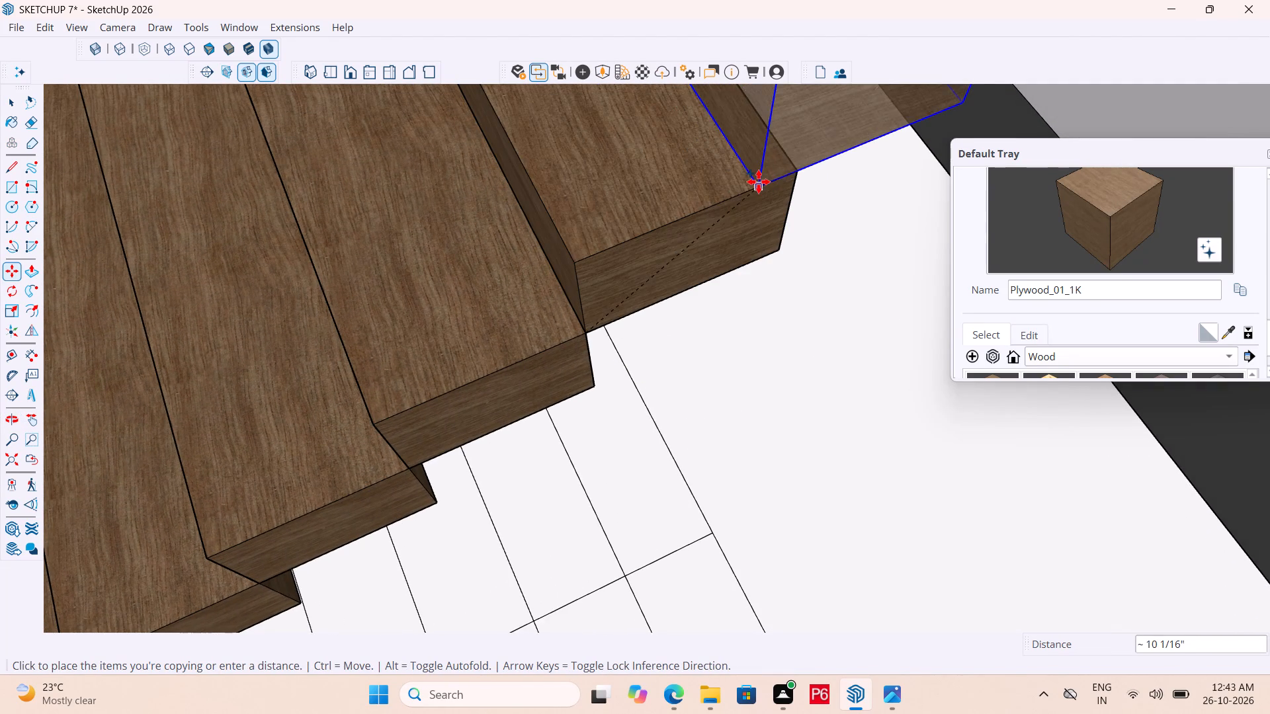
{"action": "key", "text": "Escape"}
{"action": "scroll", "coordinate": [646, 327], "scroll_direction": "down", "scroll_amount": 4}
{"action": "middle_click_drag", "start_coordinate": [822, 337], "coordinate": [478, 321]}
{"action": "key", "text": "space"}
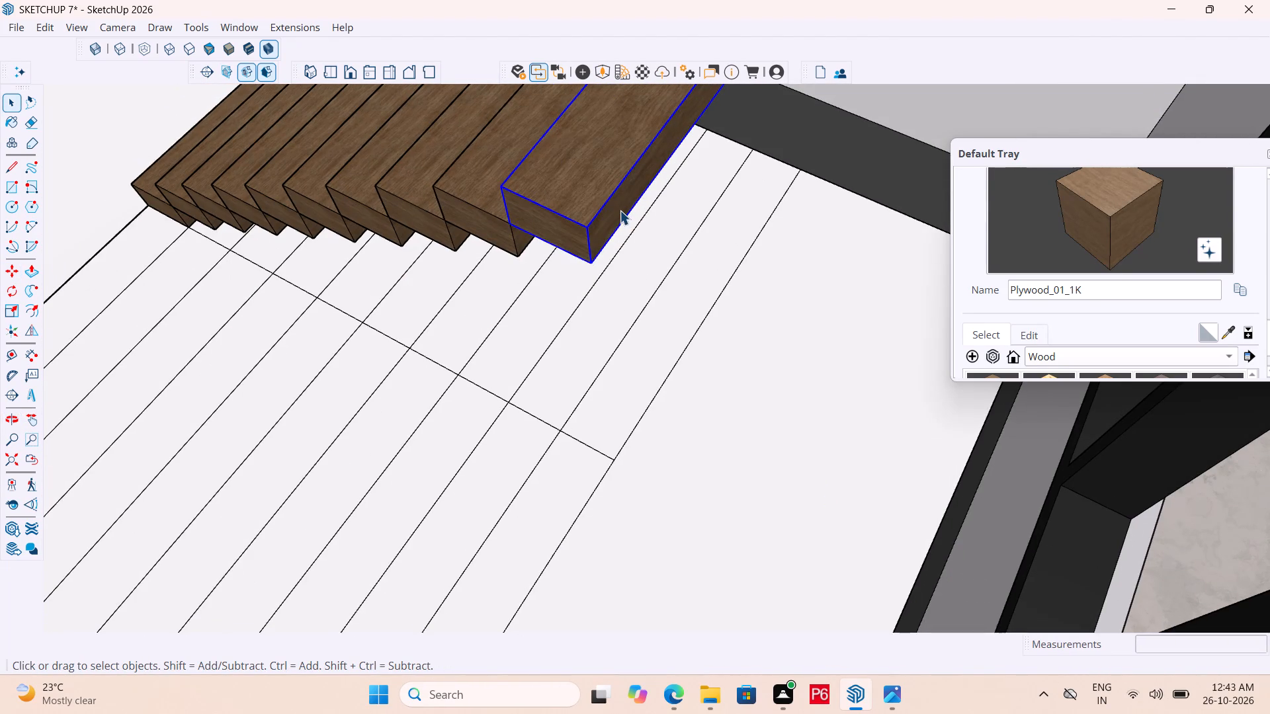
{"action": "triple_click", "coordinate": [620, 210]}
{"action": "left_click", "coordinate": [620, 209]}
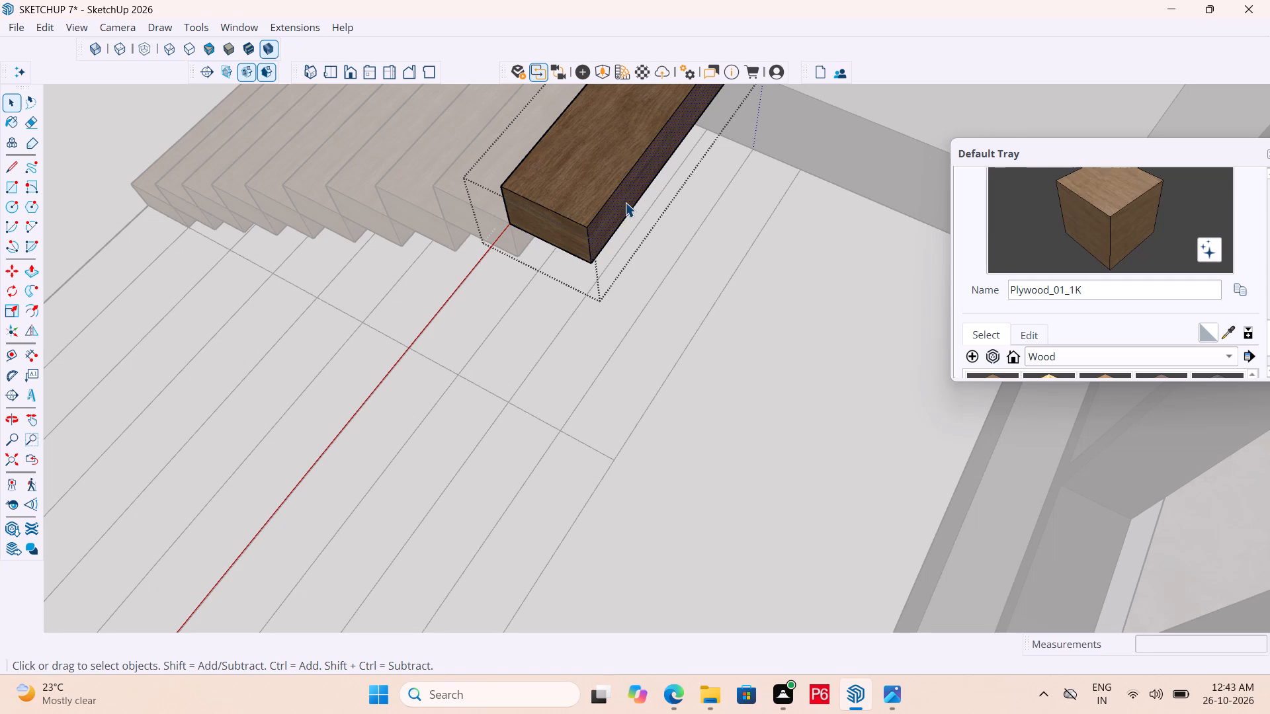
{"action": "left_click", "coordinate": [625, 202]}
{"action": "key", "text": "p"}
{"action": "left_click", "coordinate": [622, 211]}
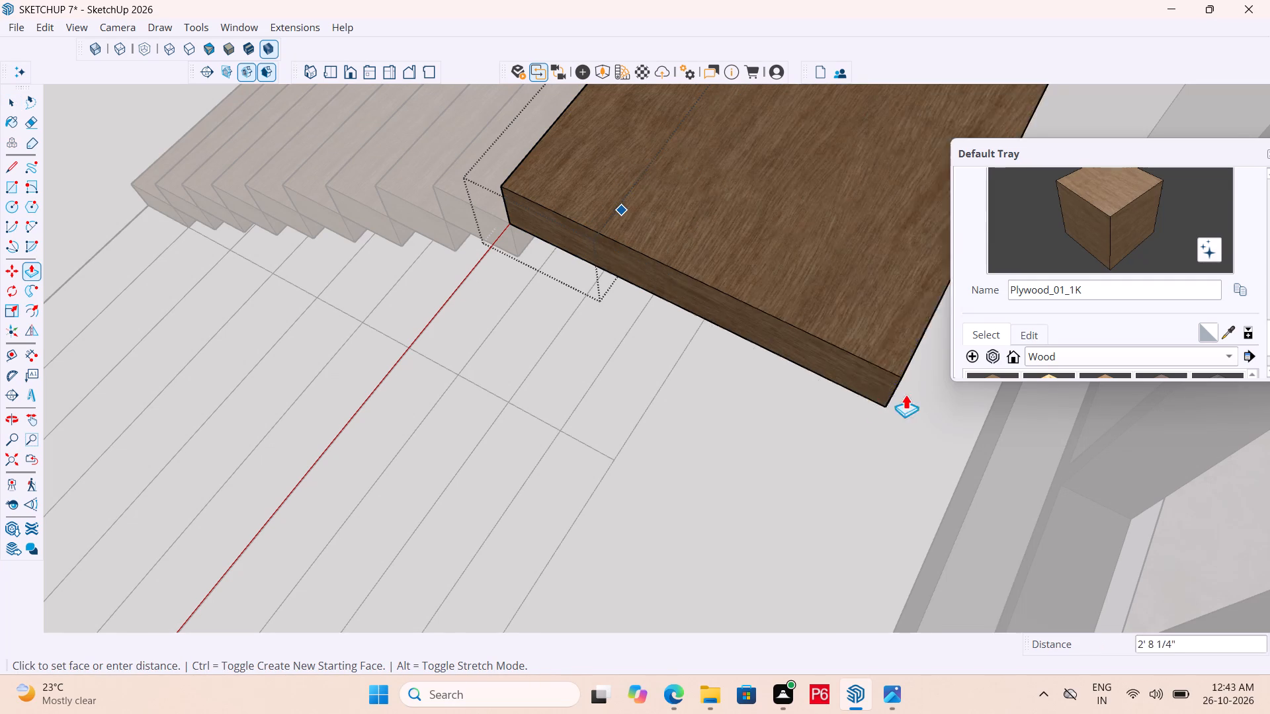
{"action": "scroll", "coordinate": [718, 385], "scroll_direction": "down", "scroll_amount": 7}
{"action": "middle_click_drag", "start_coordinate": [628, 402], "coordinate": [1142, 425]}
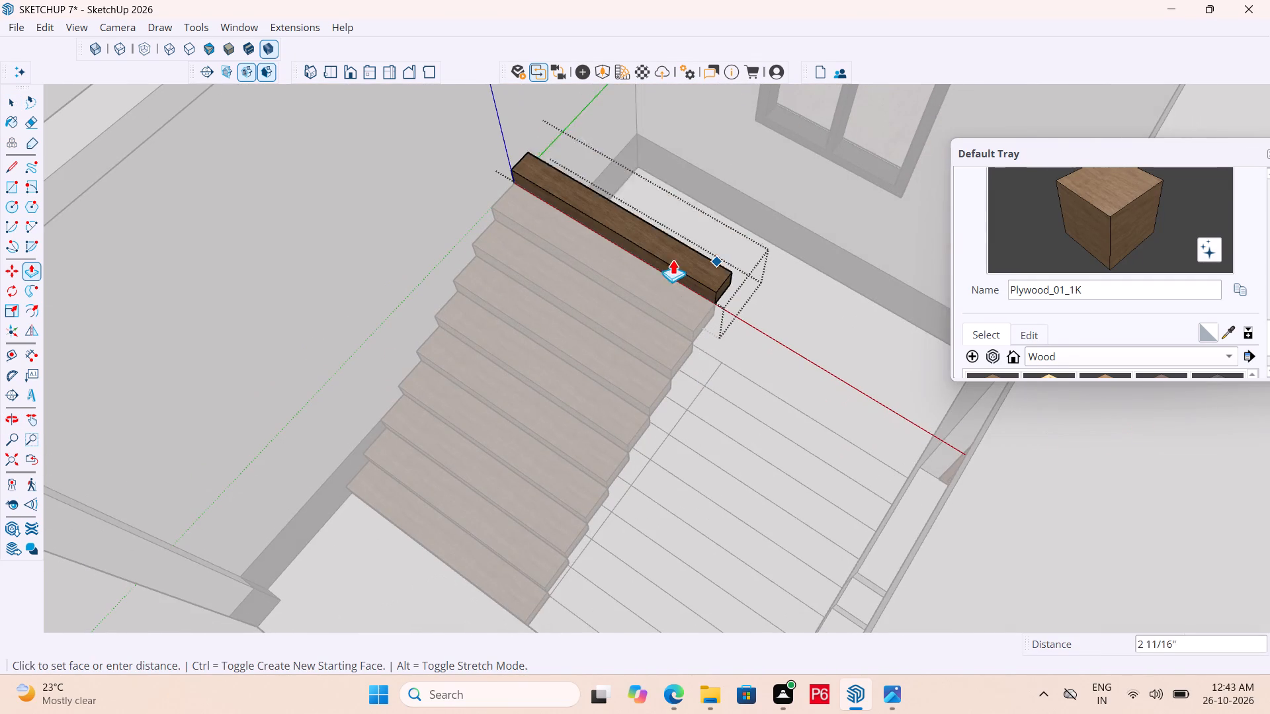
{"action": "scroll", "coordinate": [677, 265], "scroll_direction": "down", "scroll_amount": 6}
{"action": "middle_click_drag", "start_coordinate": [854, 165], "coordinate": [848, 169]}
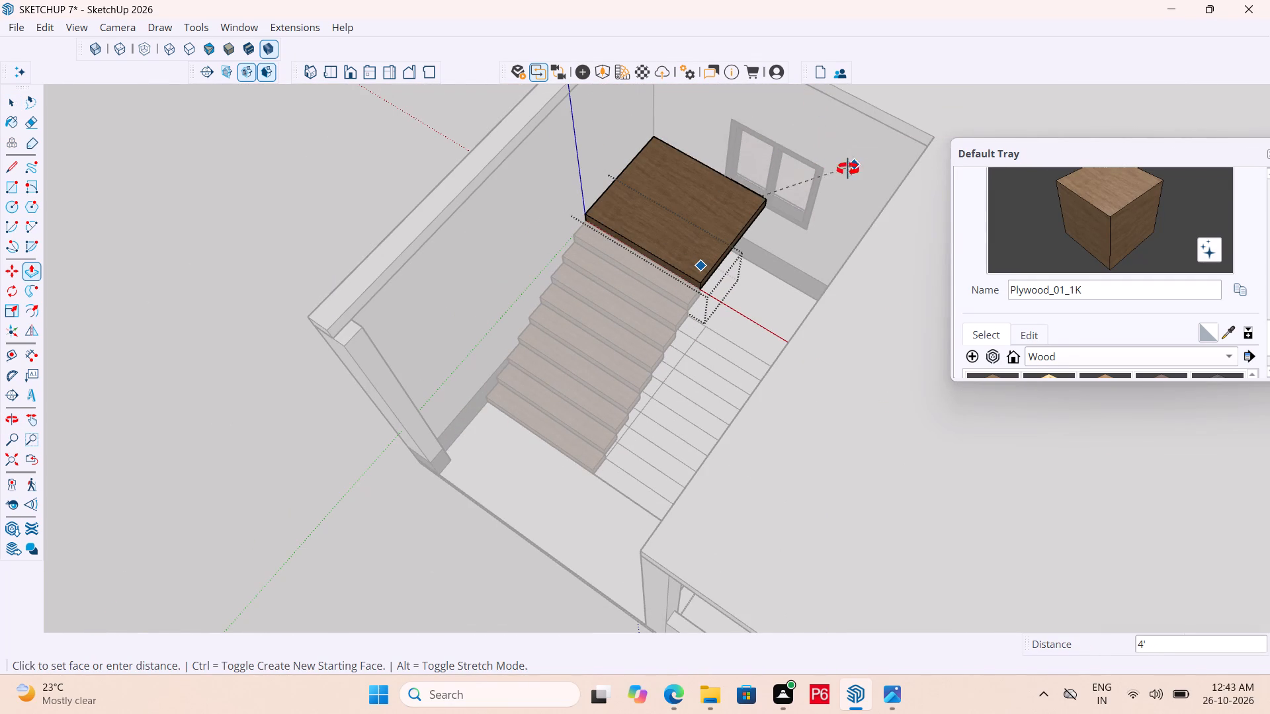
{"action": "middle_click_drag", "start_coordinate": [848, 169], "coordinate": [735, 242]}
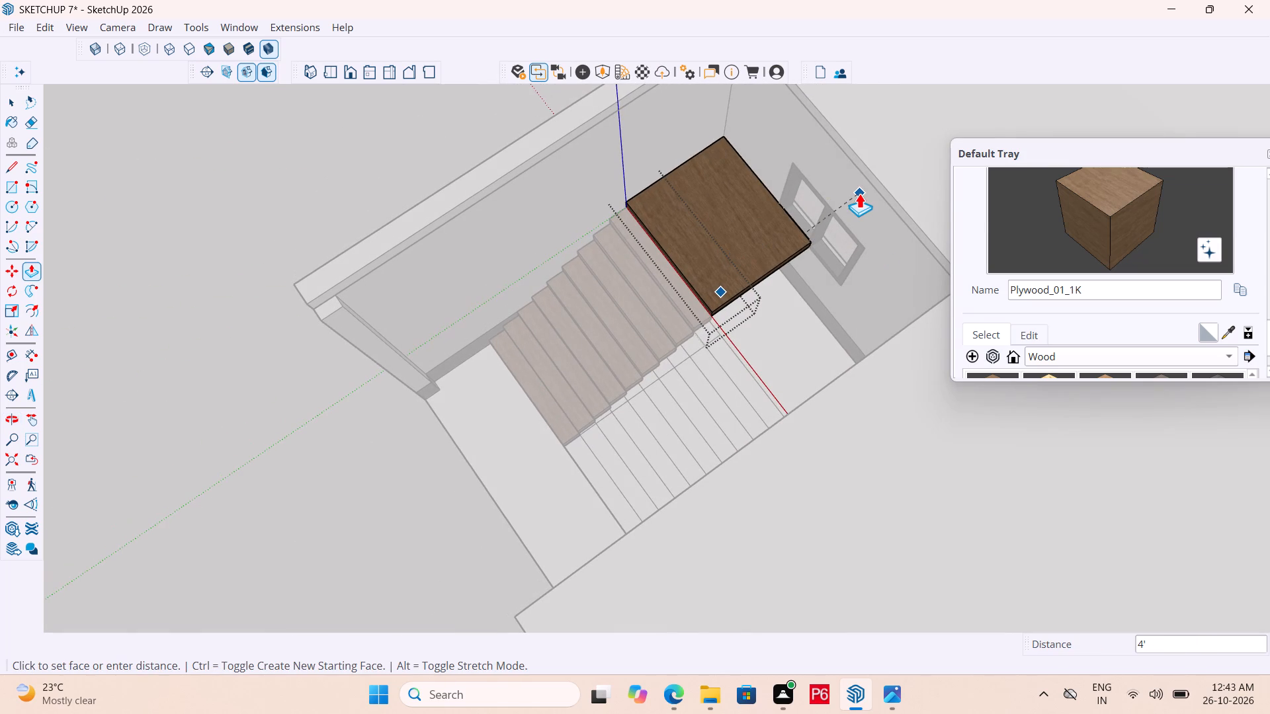
Save the model and leave the top step block's editing mode.
{"action": "key", "text": "ctrl+s"}
{"action": "key", "text": "ctrl+s"}
{"action": "key", "text": "ctrl+s"}
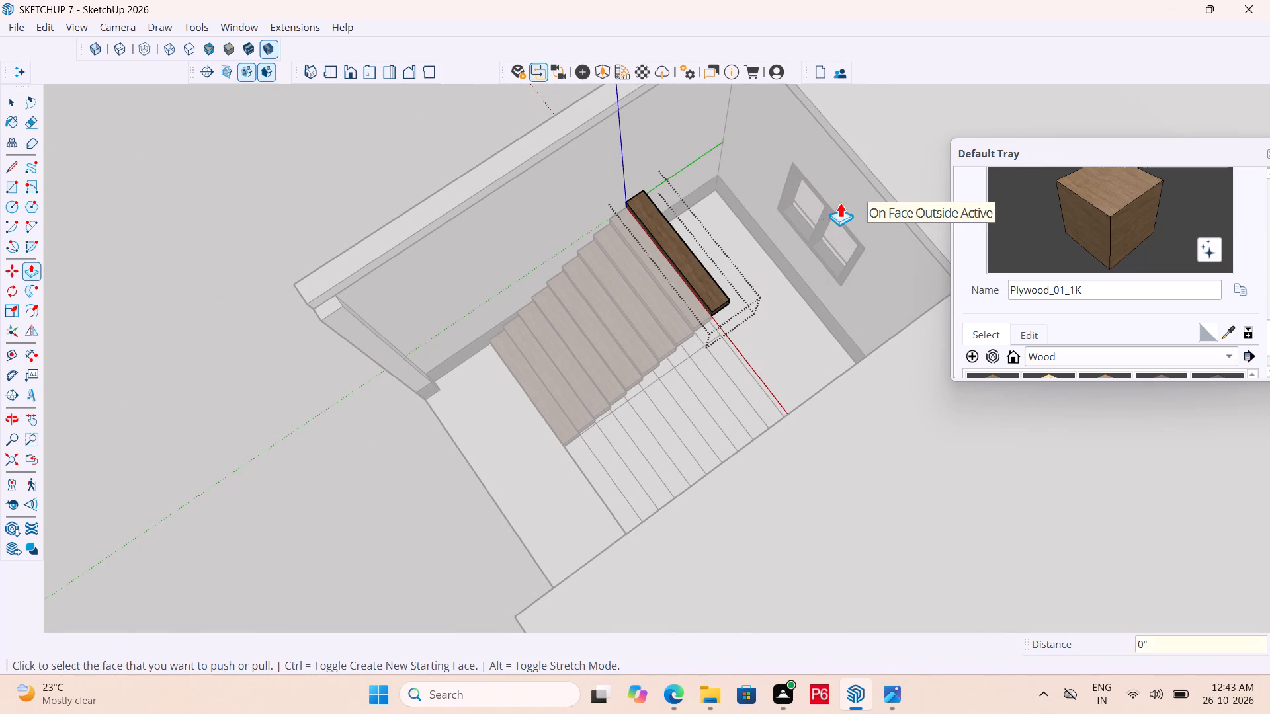
{"action": "key", "text": "Escape"}
{"action": "scroll", "coordinate": [542, 273], "scroll_direction": "down", "scroll_amount": 5}
{"action": "key", "text": "space"}
{"action": "double_click", "coordinate": [489, 149]}
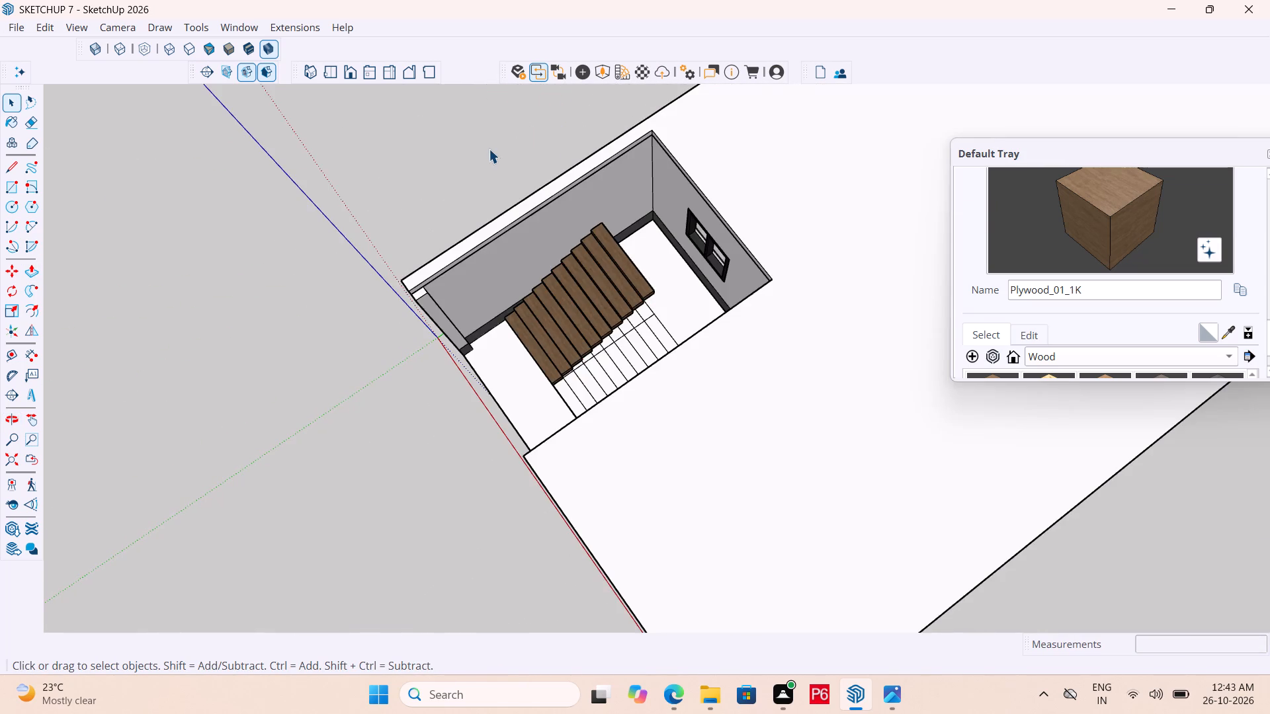
{"action": "middle_click_drag", "start_coordinate": [764, 259], "coordinate": [388, 188]}
{"action": "scroll", "coordinate": [759, 348], "scroll_direction": "up", "scroll_amount": 5}
{"action": "scroll", "coordinate": [473, 340], "scroll_direction": "down", "scroll_amount": 5}
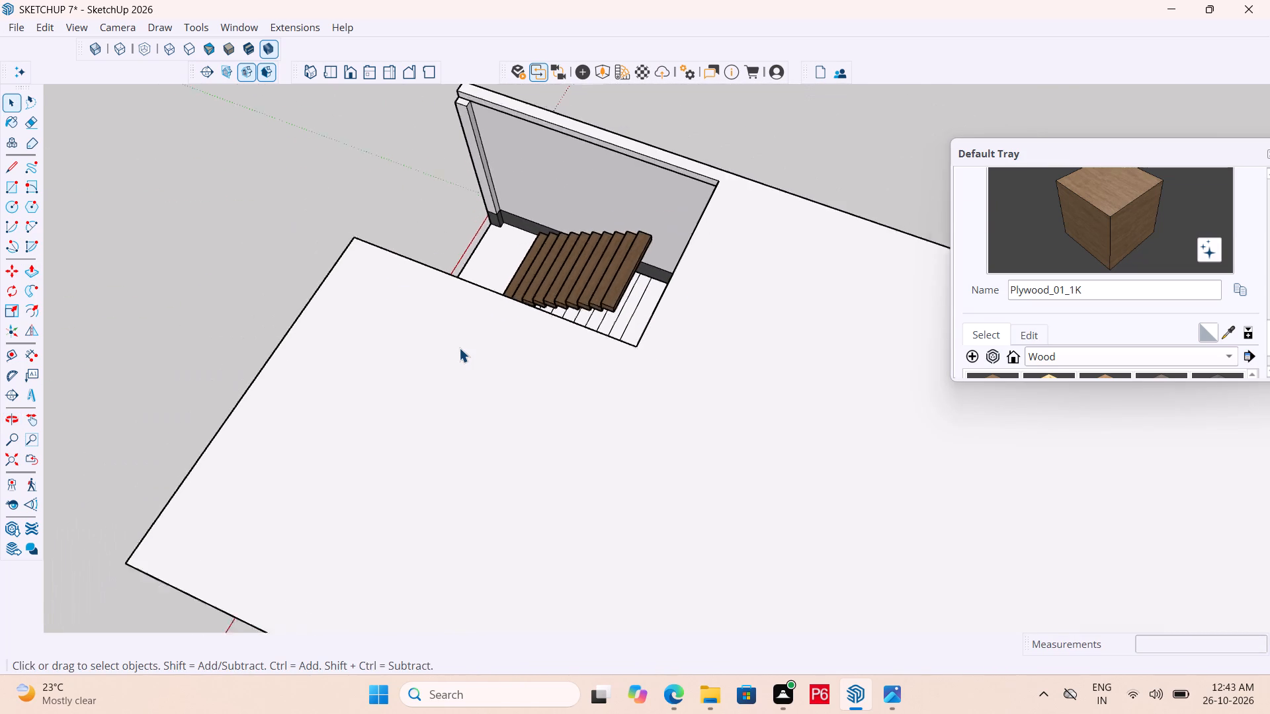
{"action": "scroll", "coordinate": [459, 348], "scroll_direction": "down", "scroll_amount": 1}
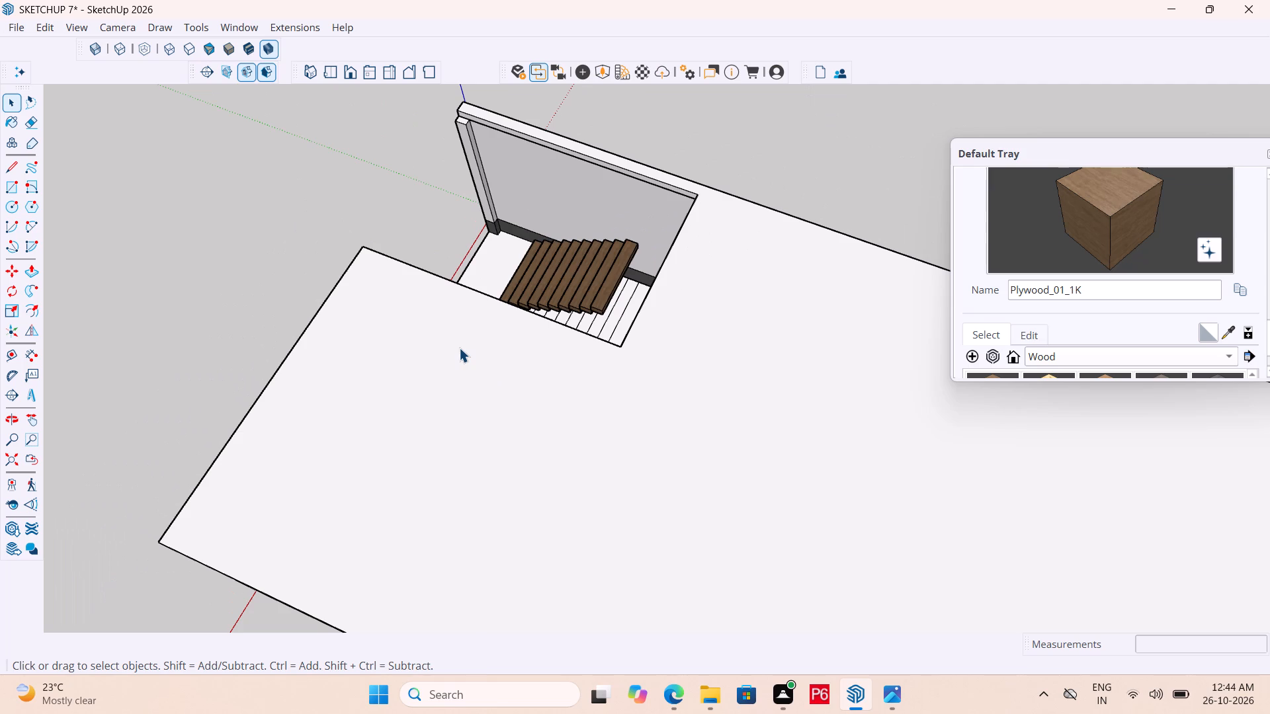
{"action": "key", "text": "ctrl+s"}
{"action": "key", "text": "ctrl+s"}
{"action": "key", "text": "ctrl+s"}
{"action": "key", "text": "ctrl+s"}
{"action": "key", "text": "ctrl+s"}
{"action": "key", "text": "ctrl+s"}
{"action": "key", "text": "ctrl+s"}
{"action": "key", "text": "ctrl+s"}
{"action": "key", "text": "ctrl+s"}
Copy the tenth plywood block onto its own upper rear corner to form the eleventh step.
{"action": "middle_click_drag", "start_coordinate": [589, 319], "coordinate": [722, 346]}
{"action": "scroll", "coordinate": [722, 346], "scroll_direction": "down", "scroll_amount": 3}
{"action": "middle_click_drag", "start_coordinate": [553, 350], "coordinate": [790, 354]}
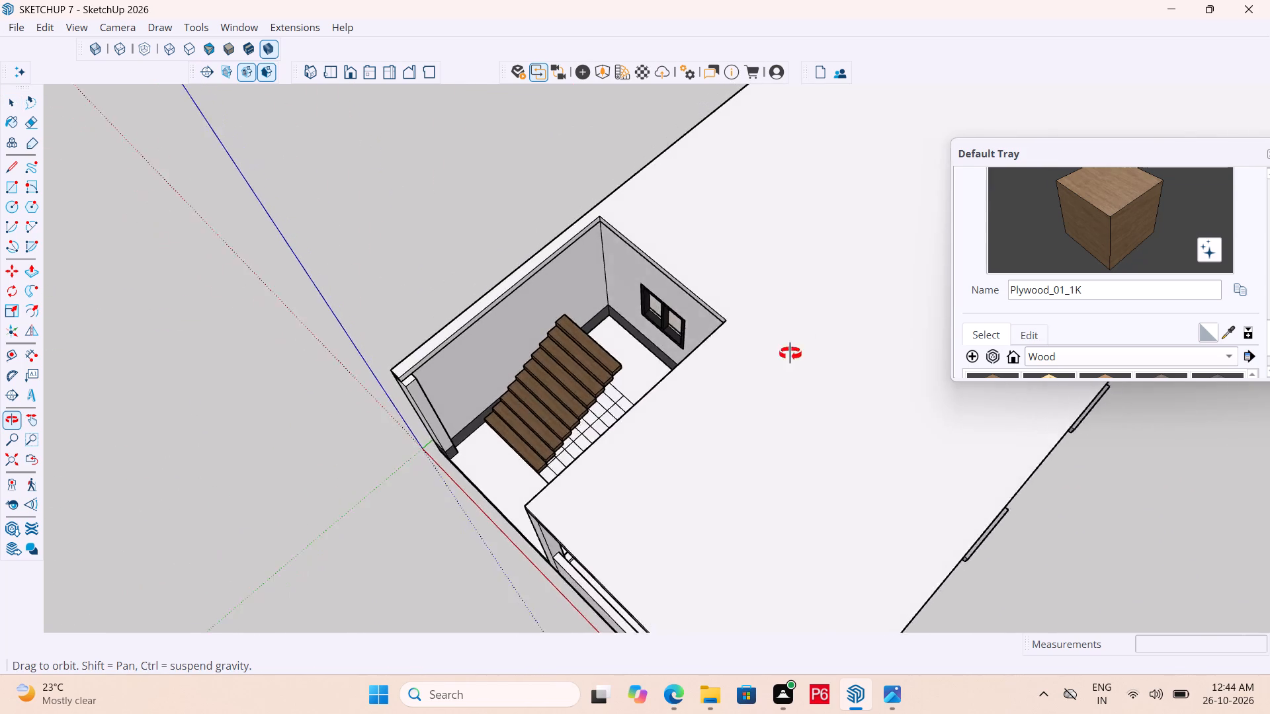
{"action": "middle_click_drag", "start_coordinate": [790, 354], "coordinate": [411, 349]}
{"action": "scroll", "coordinate": [572, 338], "scroll_direction": "up", "scroll_amount": 12}
{"action": "key", "text": "space"}
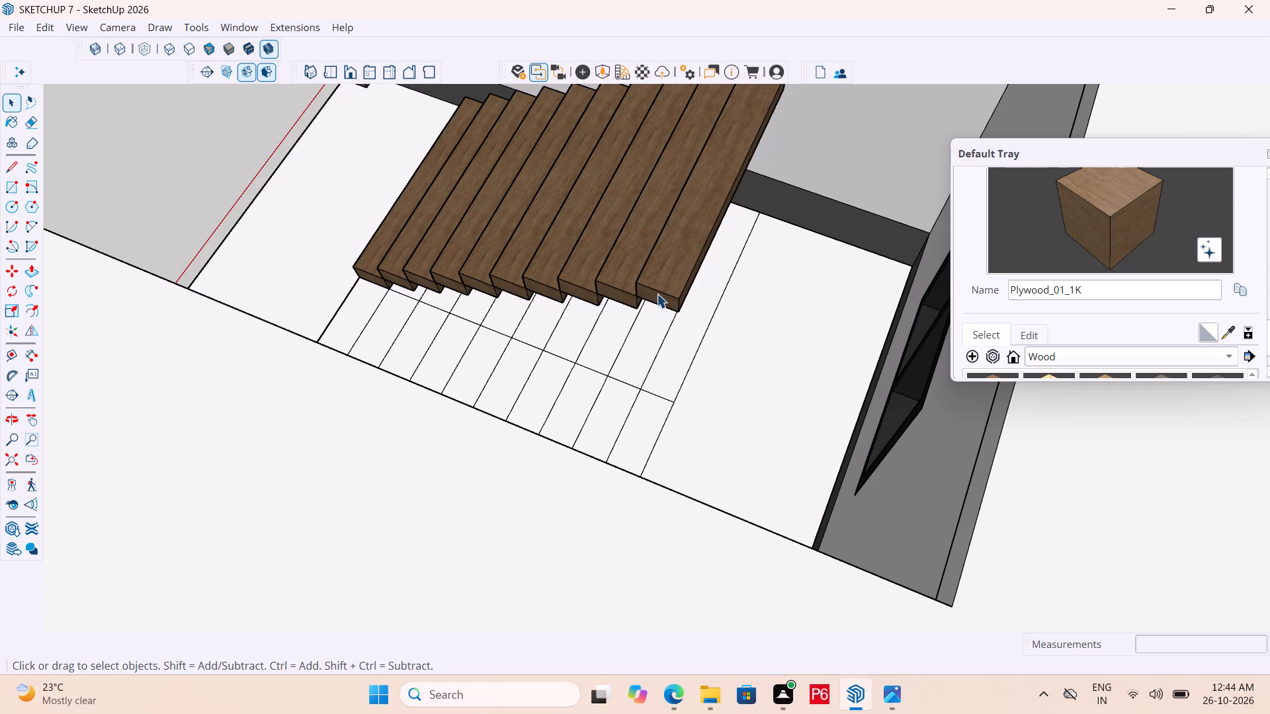
{"action": "left_click", "coordinate": [657, 294]}
{"action": "scroll", "coordinate": [649, 380], "scroll_direction": "up", "scroll_amount": 4}
{"action": "key", "text": "m"}
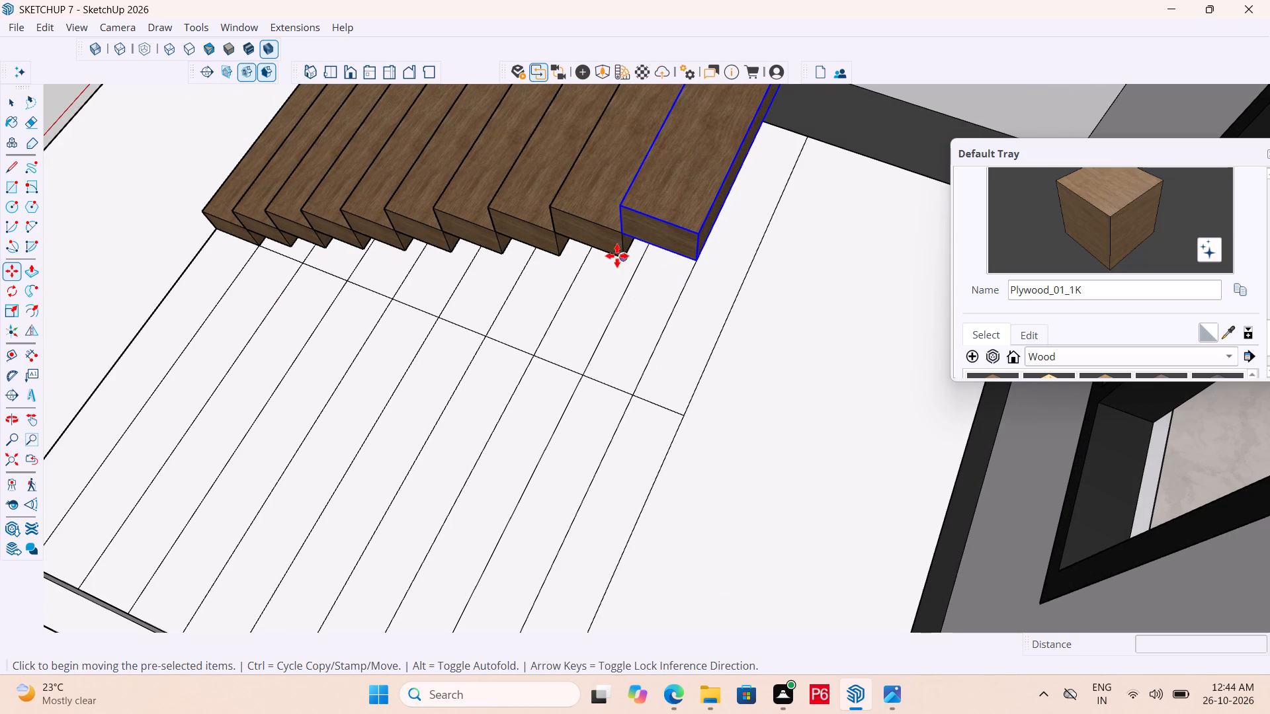
{"action": "left_click", "coordinate": [622, 241]}
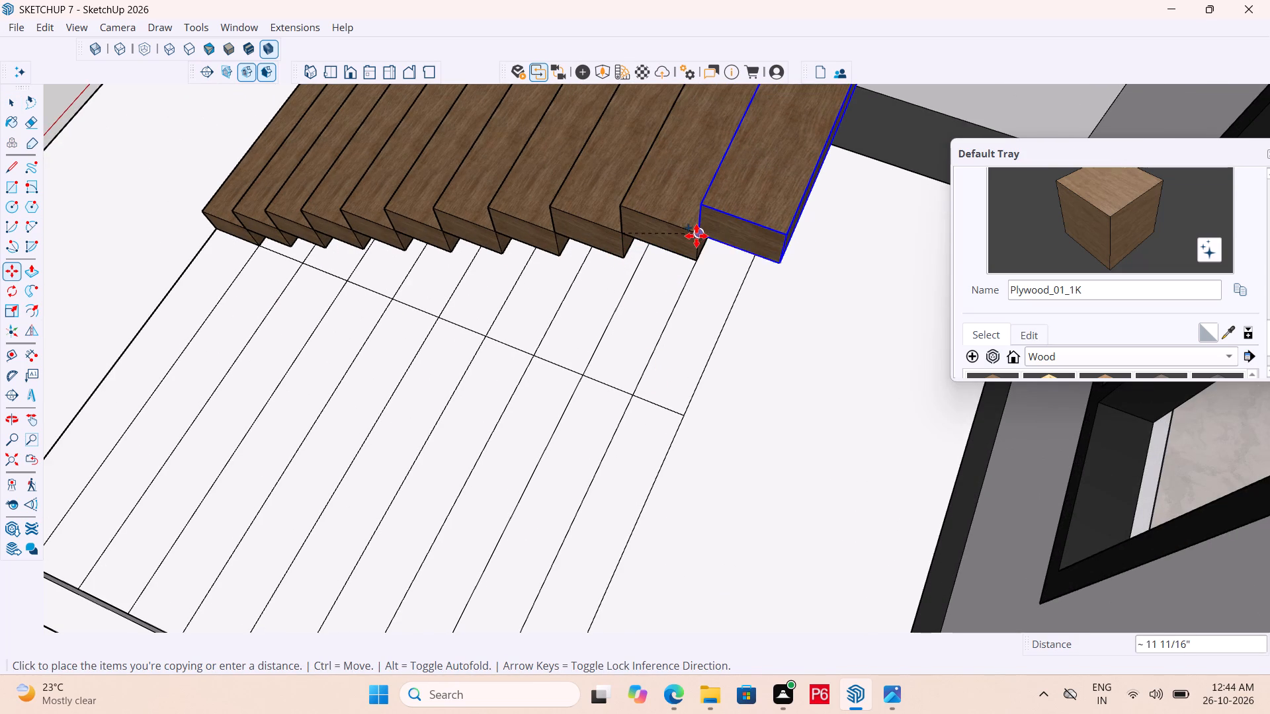
{"action": "left_click", "coordinate": [697, 237]}
Examine the stacked plywood staircase and its fit within the bay from several angles.
{"action": "scroll", "coordinate": [518, 302], "scroll_direction": "down", "scroll_amount": 6}
{"action": "middle_click_drag", "start_coordinate": [622, 344], "coordinate": [972, 275]}
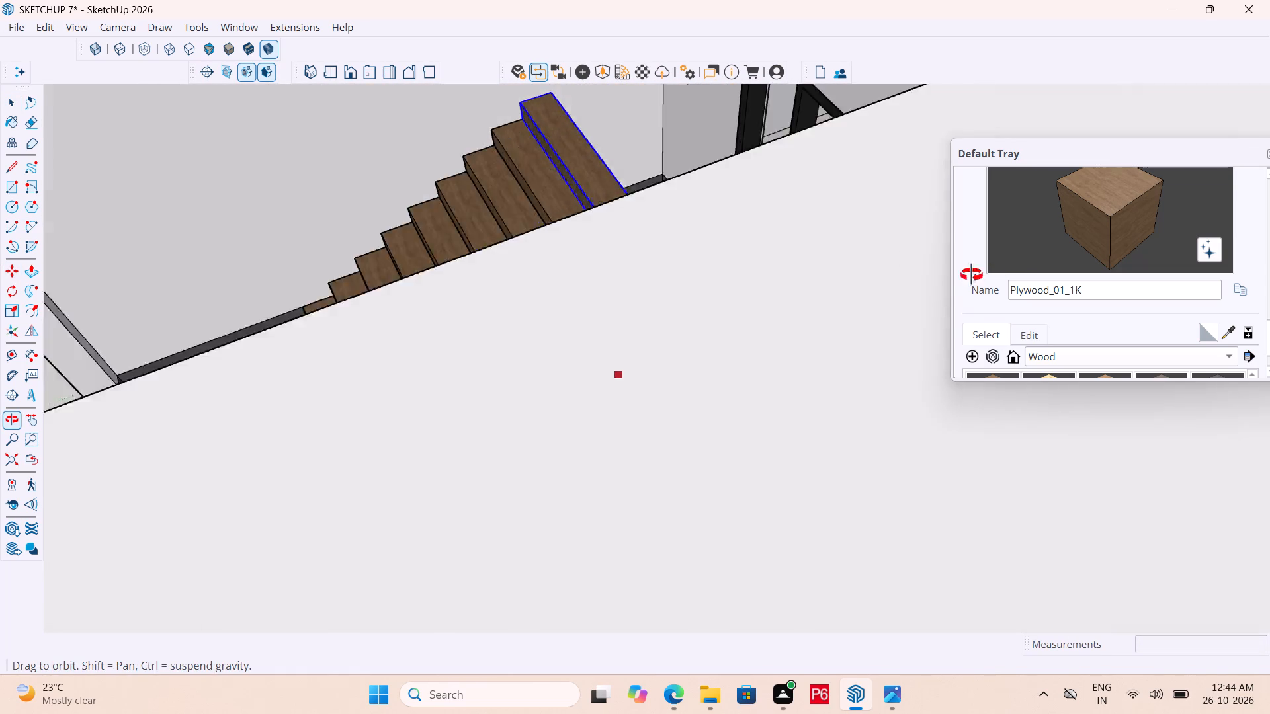
{"action": "middle_click_drag", "start_coordinate": [972, 275], "coordinate": [862, 356]}
{"action": "scroll", "coordinate": [450, 340], "scroll_direction": "down", "scroll_amount": 5}
{"action": "middle_click_drag", "start_coordinate": [478, 416], "coordinate": [833, 171]}
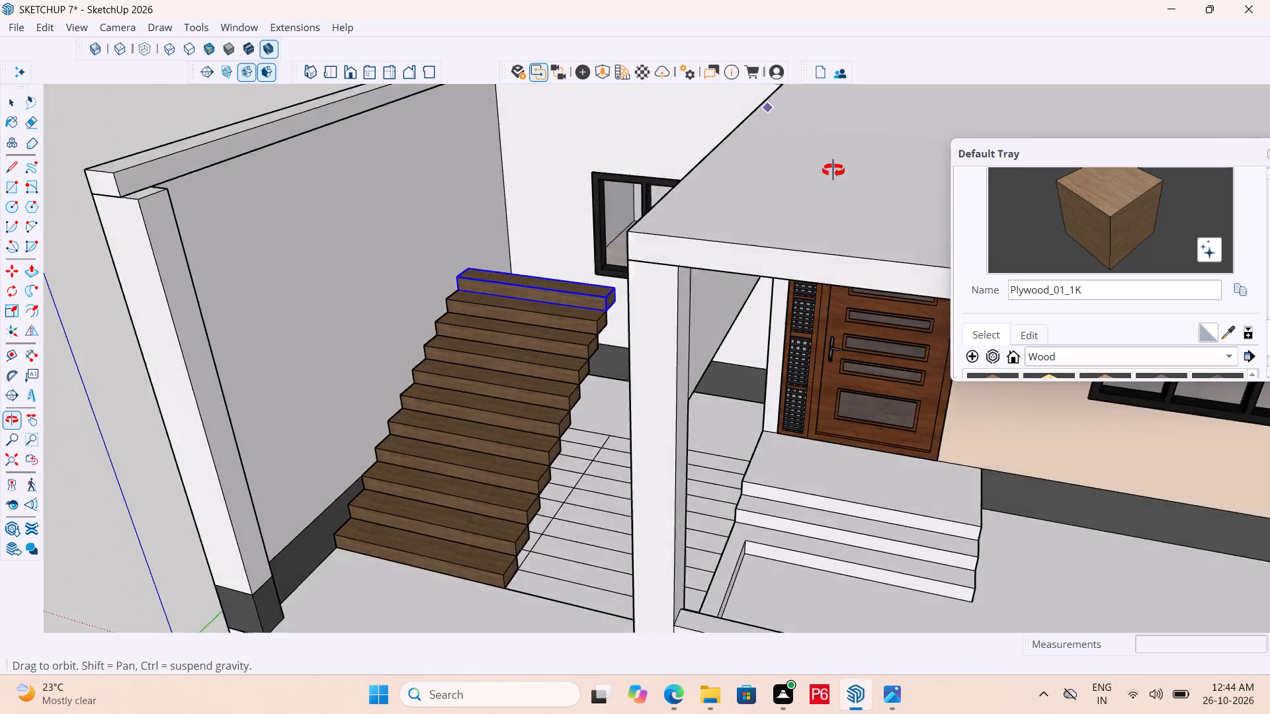
{"action": "middle_click_drag", "start_coordinate": [833, 171], "coordinate": [249, 327]}
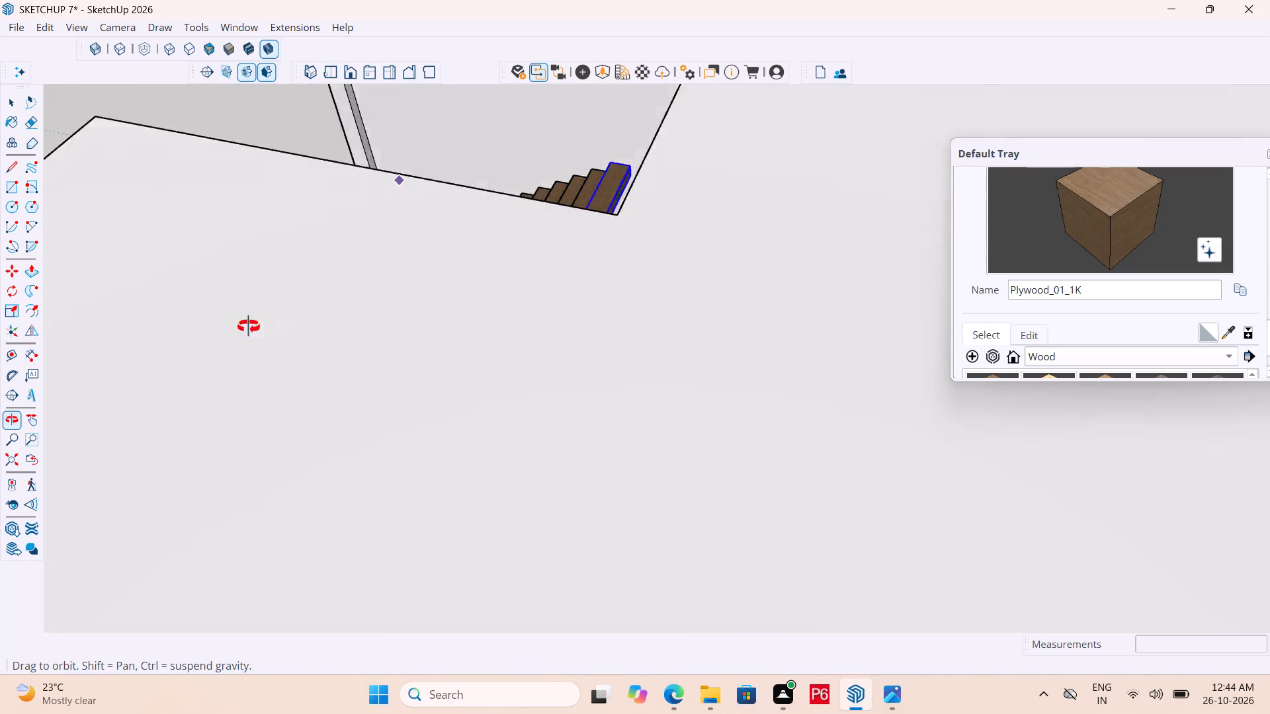
{"action": "middle_click_drag", "start_coordinate": [249, 327], "coordinate": [194, 329]}
{"action": "middle_click_drag", "start_coordinate": [544, 349], "coordinate": [511, 525]}
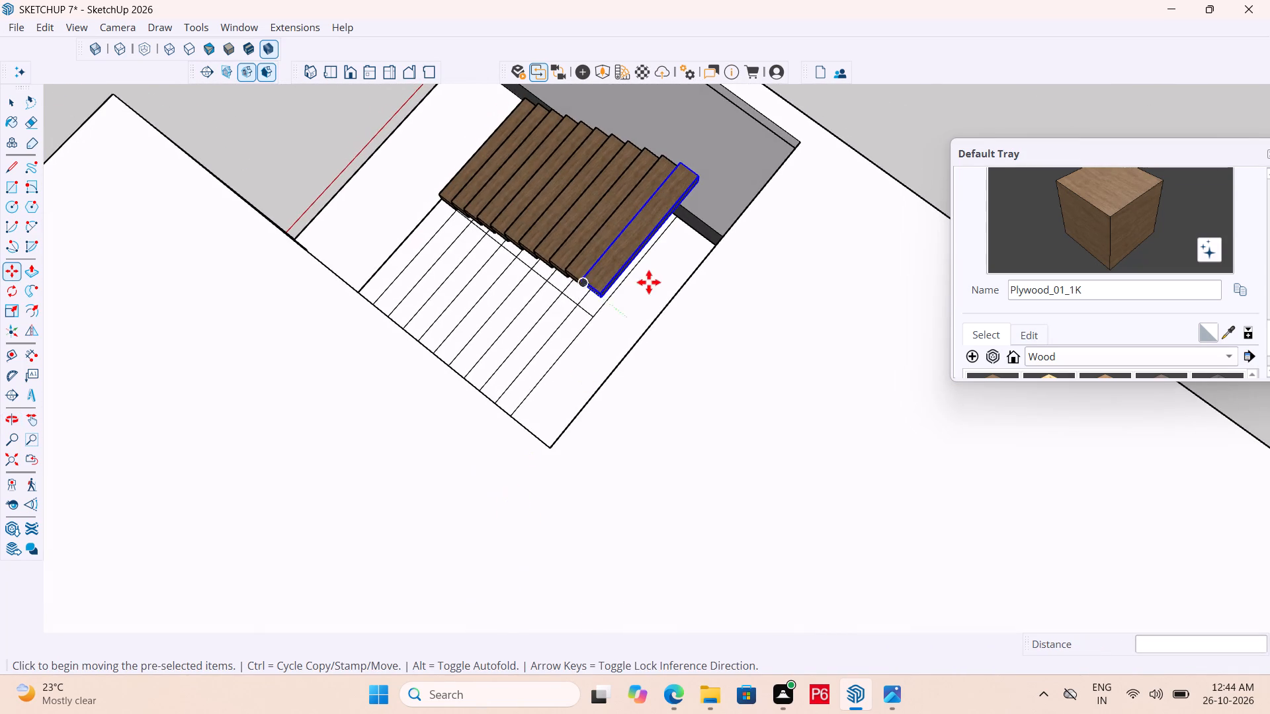
Open the top plywood block and extend its rear face 3' 2" with Push/Pull to the wall behind the stairs.
{"action": "scroll", "coordinate": [650, 276], "scroll_direction": "up", "scroll_amount": 9}
{"action": "scroll", "coordinate": [596, 283], "scroll_direction": "up", "scroll_amount": 8}
{"action": "key", "text": "space"}
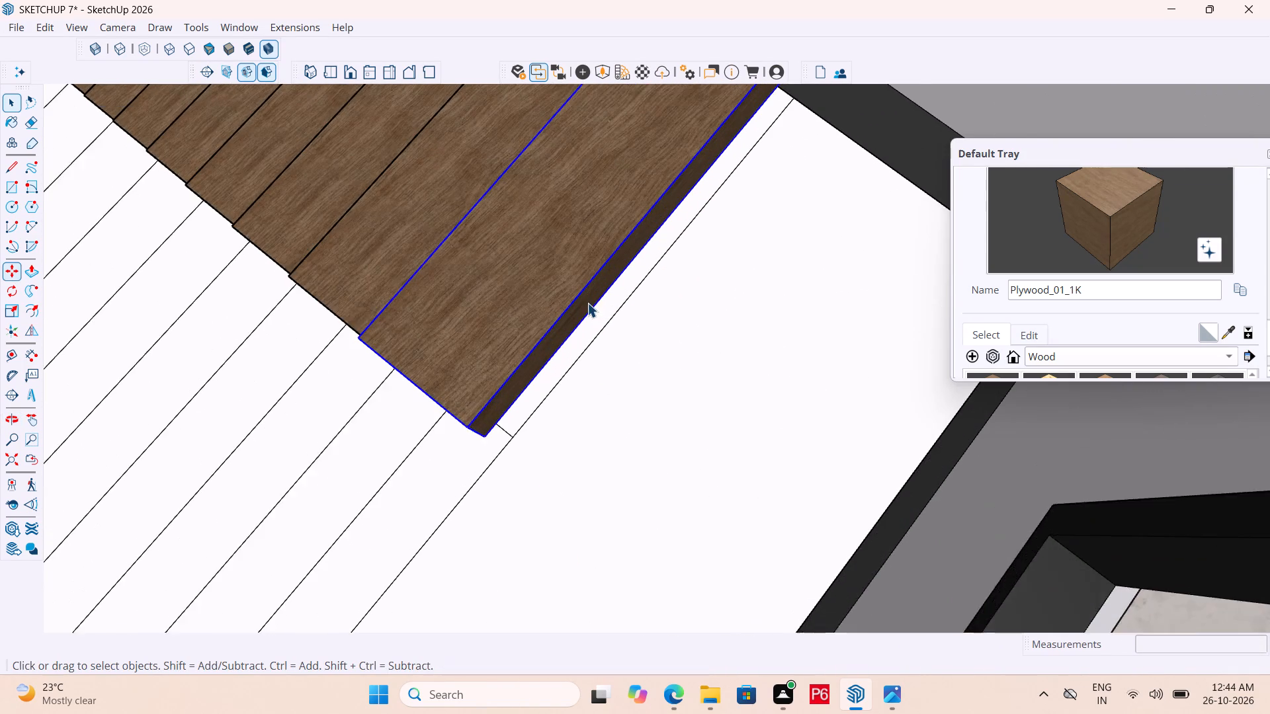
{"action": "left_click", "coordinate": [591, 297]}
{"action": "double_click", "coordinate": [591, 297]}
{"action": "left_click", "coordinate": [595, 292]}
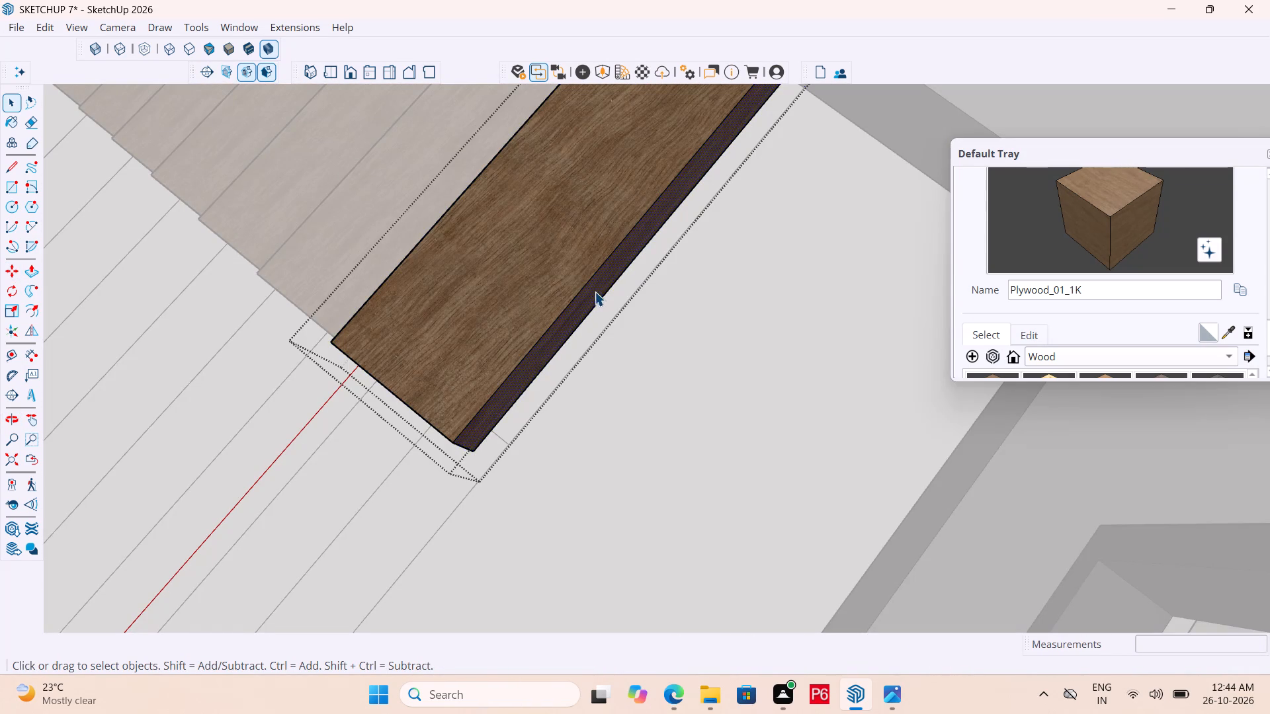
{"action": "key", "text": "p"}
{"action": "left_click", "coordinate": [601, 288]}
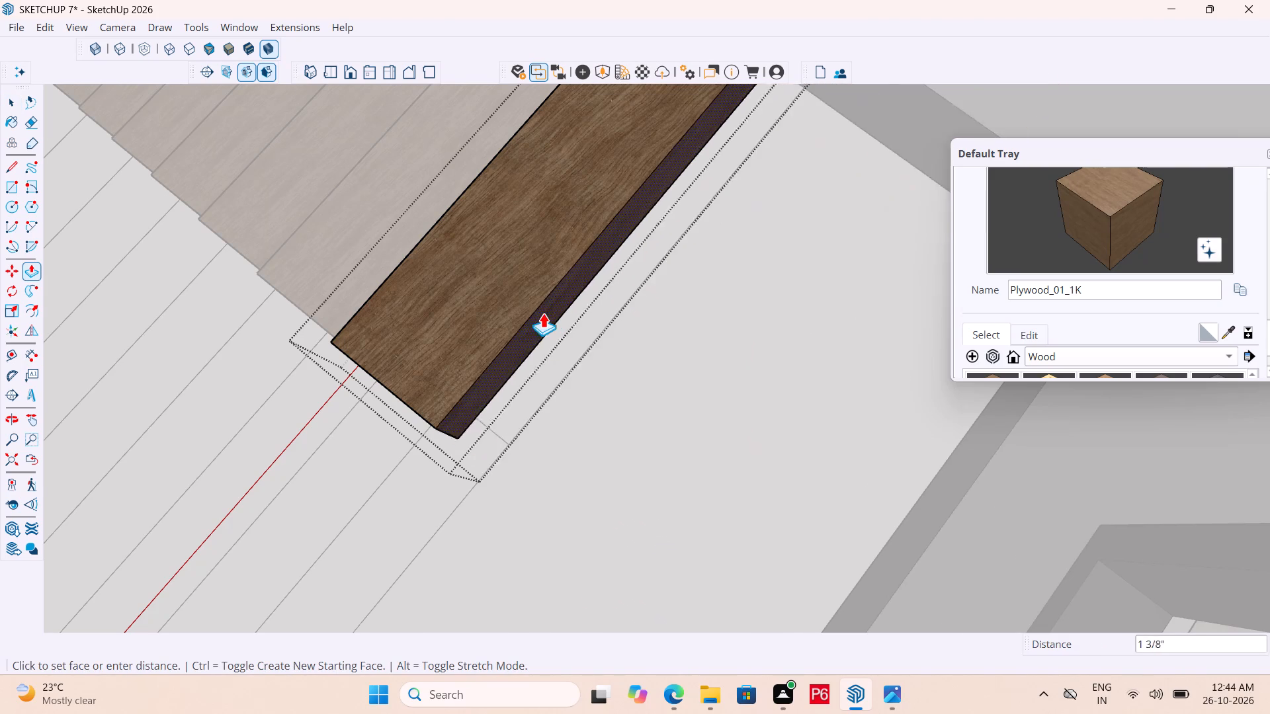
{"action": "scroll", "coordinate": [543, 313], "scroll_direction": "down", "scroll_amount": 7}
{"action": "scroll", "coordinate": [425, 338], "scroll_direction": "down", "scroll_amount": 6}
{"action": "middle_click_drag", "start_coordinate": [460, 403], "coordinate": [866, 400]}
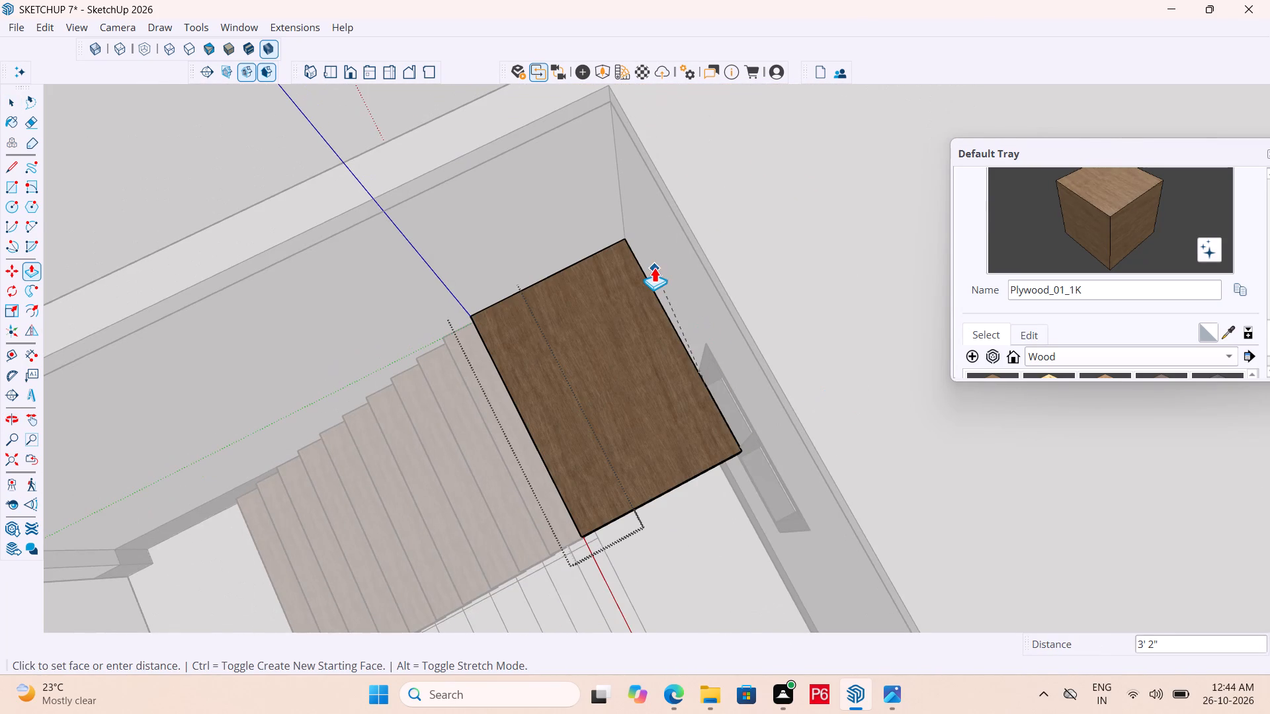
{"action": "left_click", "coordinate": [662, 261]}
Extend the top block's open side face 5' 7 1/2" with Push/Pull across the bay to form a full-width landing.
{"action": "middle_click_drag", "start_coordinate": [732, 508], "coordinate": [876, 333]}
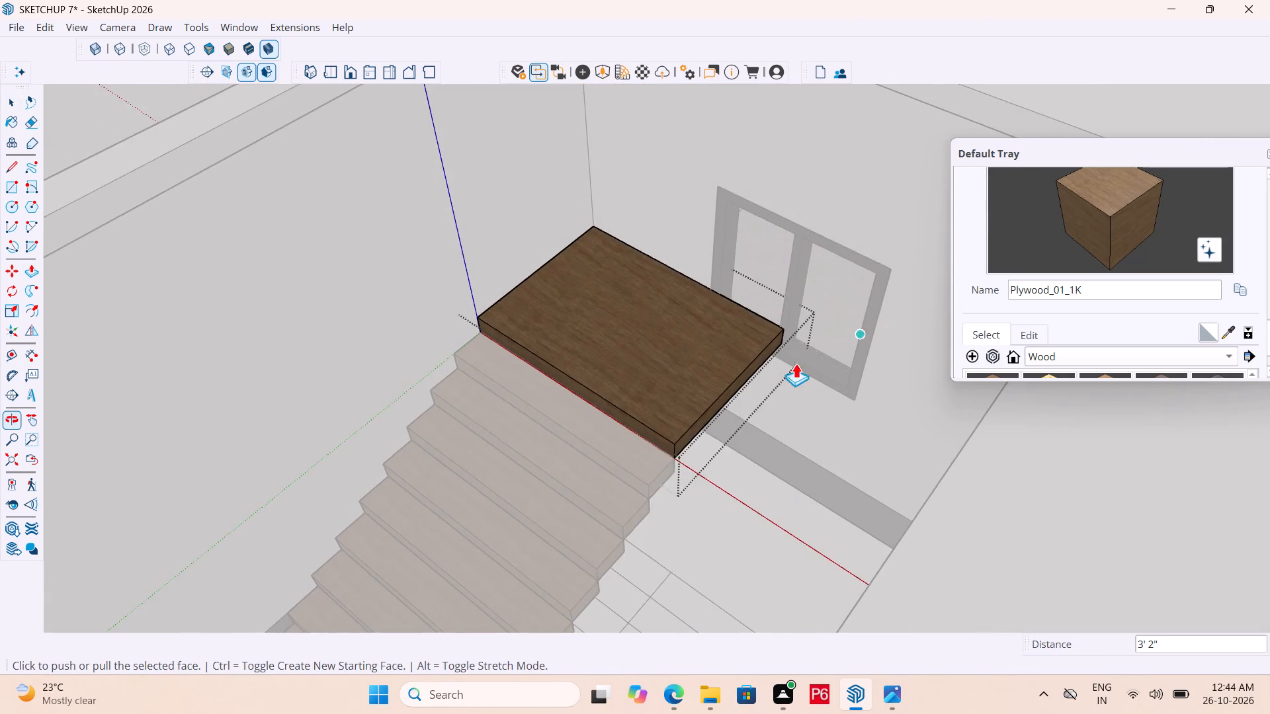
{"action": "scroll", "coordinate": [731, 411], "scroll_direction": "up", "scroll_amount": 5}
{"action": "key", "text": "space"}
{"action": "left_click", "coordinate": [689, 414]}
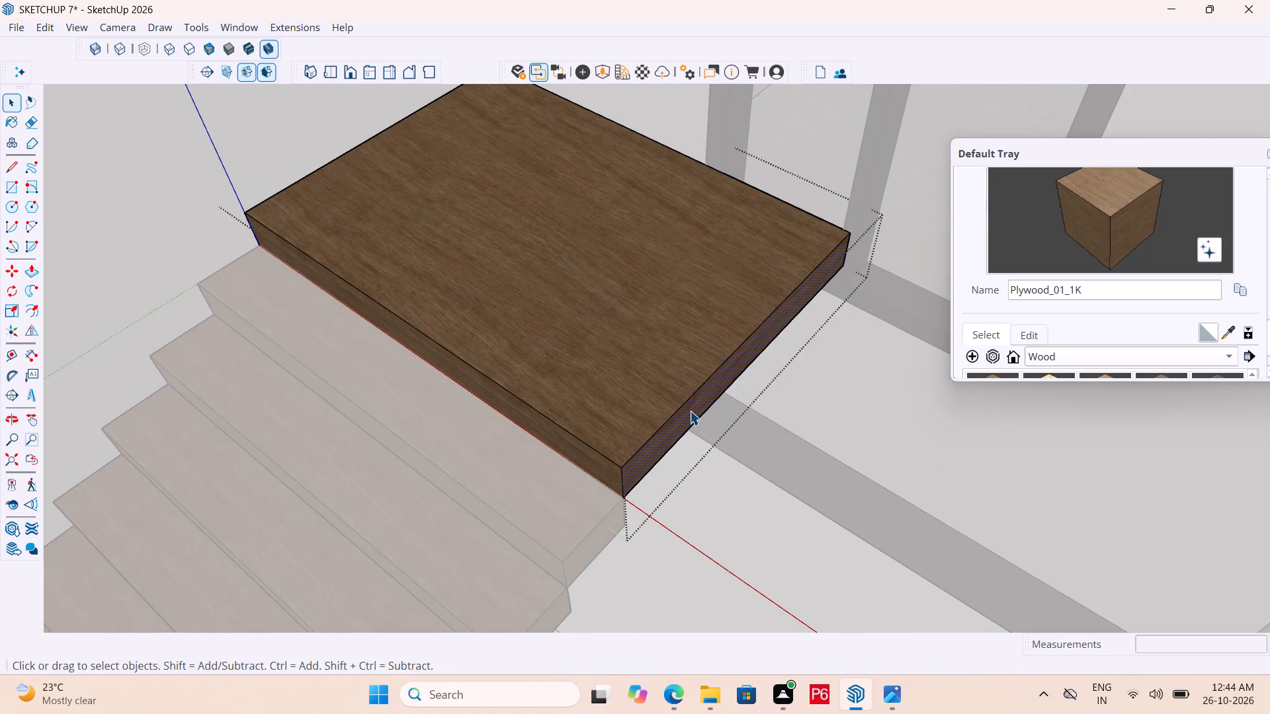
{"action": "key", "text": "p"}
{"action": "left_click", "coordinate": [690, 411]}
{"action": "scroll", "coordinate": [638, 367], "scroll_direction": "down", "scroll_amount": 7}
{"action": "middle_click_drag", "start_coordinate": [630, 502], "coordinate": [857, 520]}
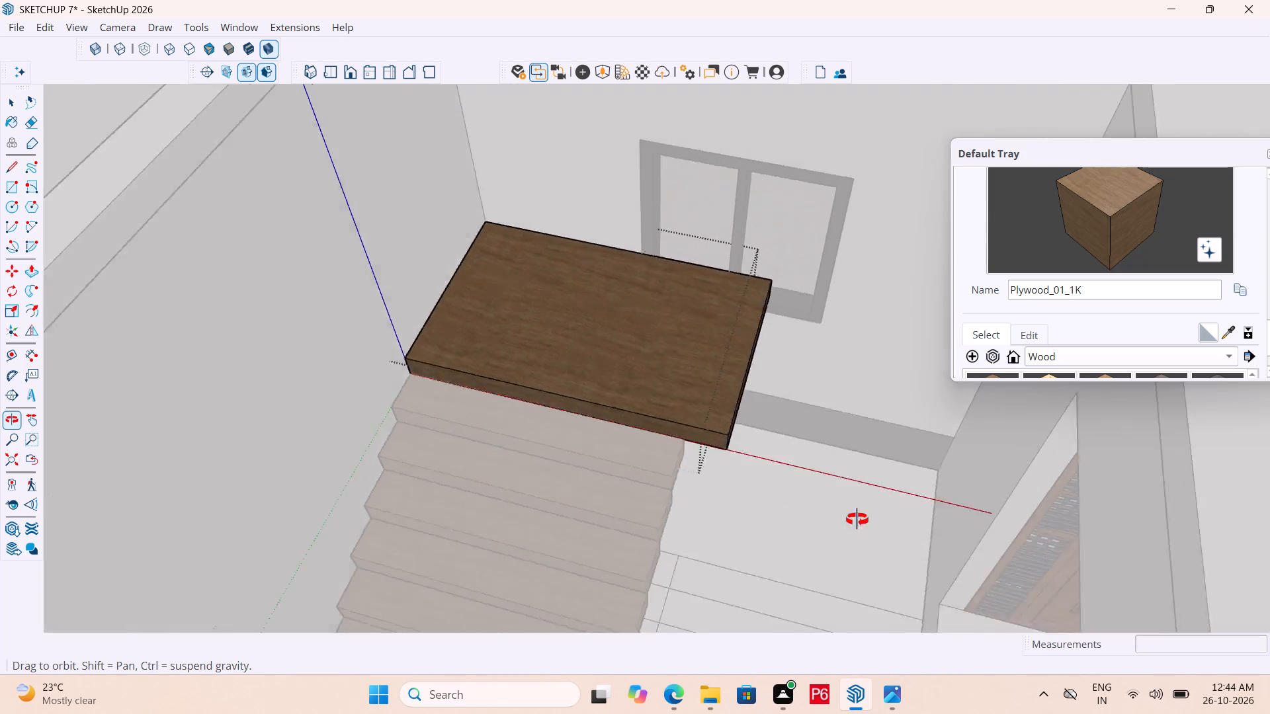
{"action": "middle_click_drag", "start_coordinate": [857, 520], "coordinate": [1016, 518]}
{"action": "scroll", "coordinate": [438, 473], "scroll_direction": "down", "scroll_amount": 6}
{"action": "left_click", "coordinate": [868, 204]}
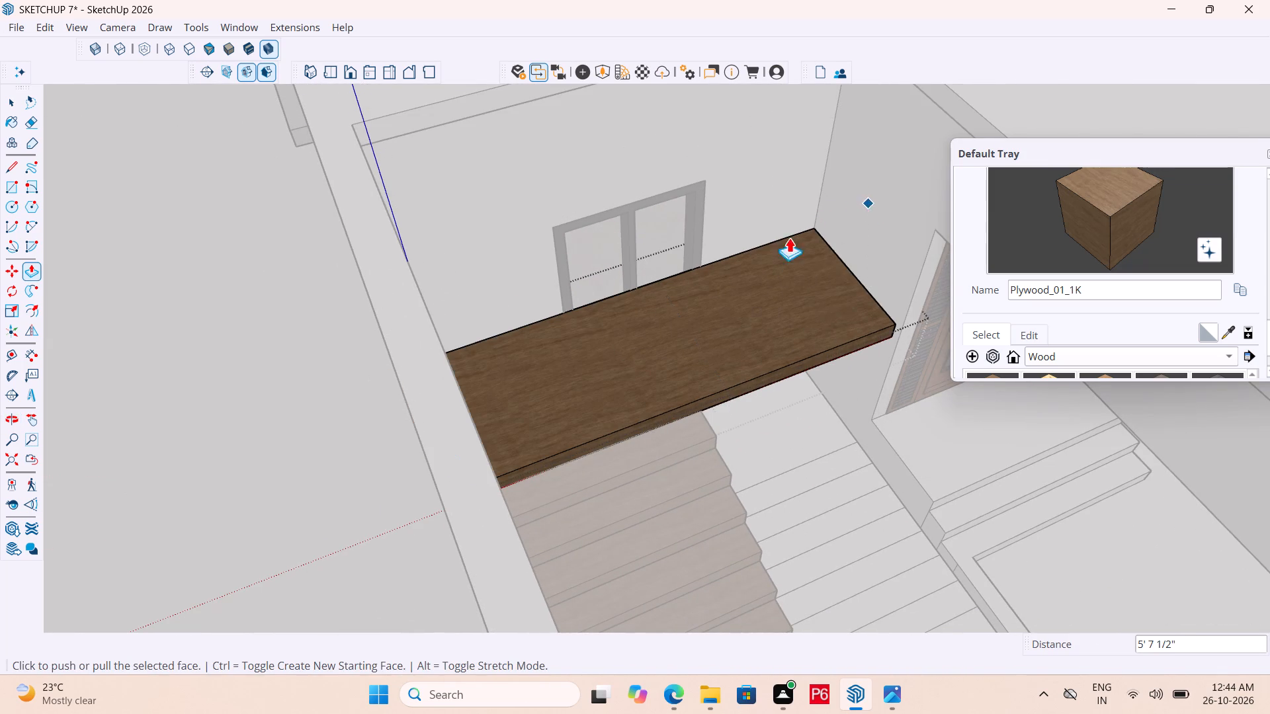
Save the model and leave the landing block's editing mode.
{"action": "scroll", "coordinate": [605, 348], "scroll_direction": "down", "scroll_amount": 1}
{"action": "middle_click_drag", "start_coordinate": [596, 348], "coordinate": [525, 346]}
{"action": "key", "text": "ctrl+s"}
{"action": "key", "text": "ctrl+s"}
{"action": "key", "text": "ctrl+s"}
{"action": "key", "text": "ctrl+s"}
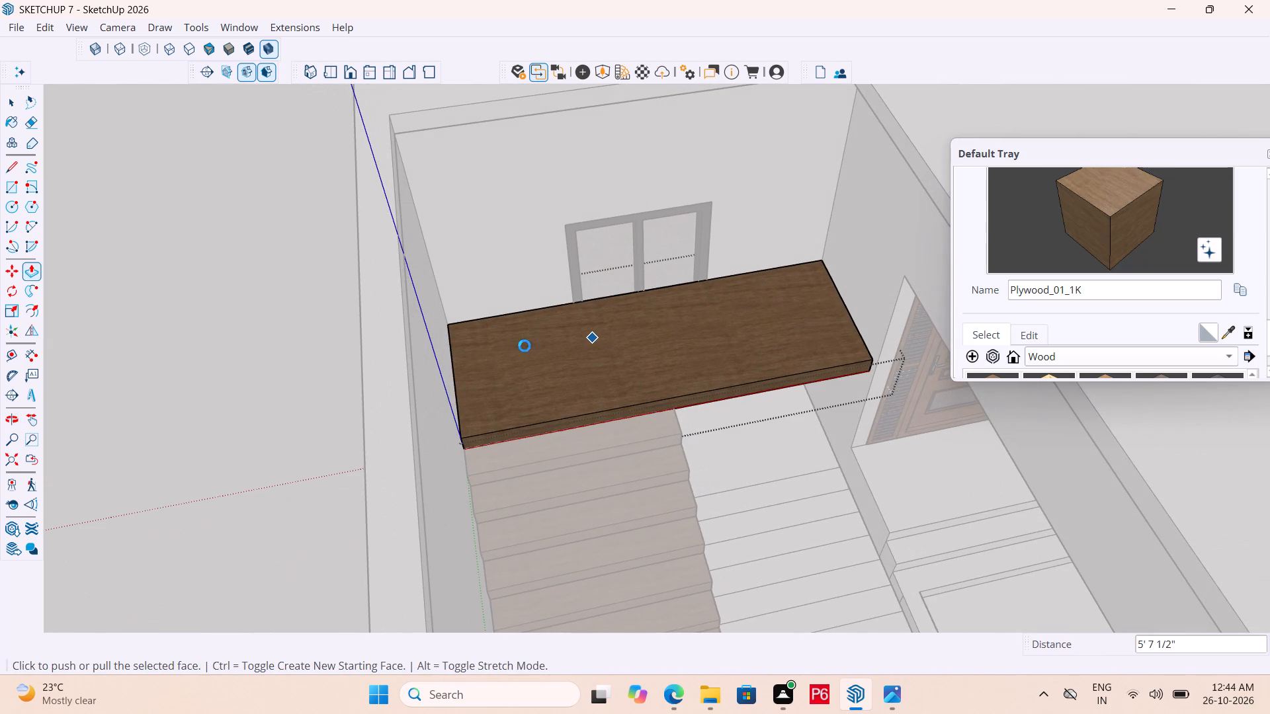
{"action": "key", "text": "ctrl+s"}
{"action": "key", "text": "space"}
{"action": "left_click", "coordinate": [314, 286]}
{"action": "key", "text": "space"}
{"action": "left_click", "coordinate": [305, 288]}
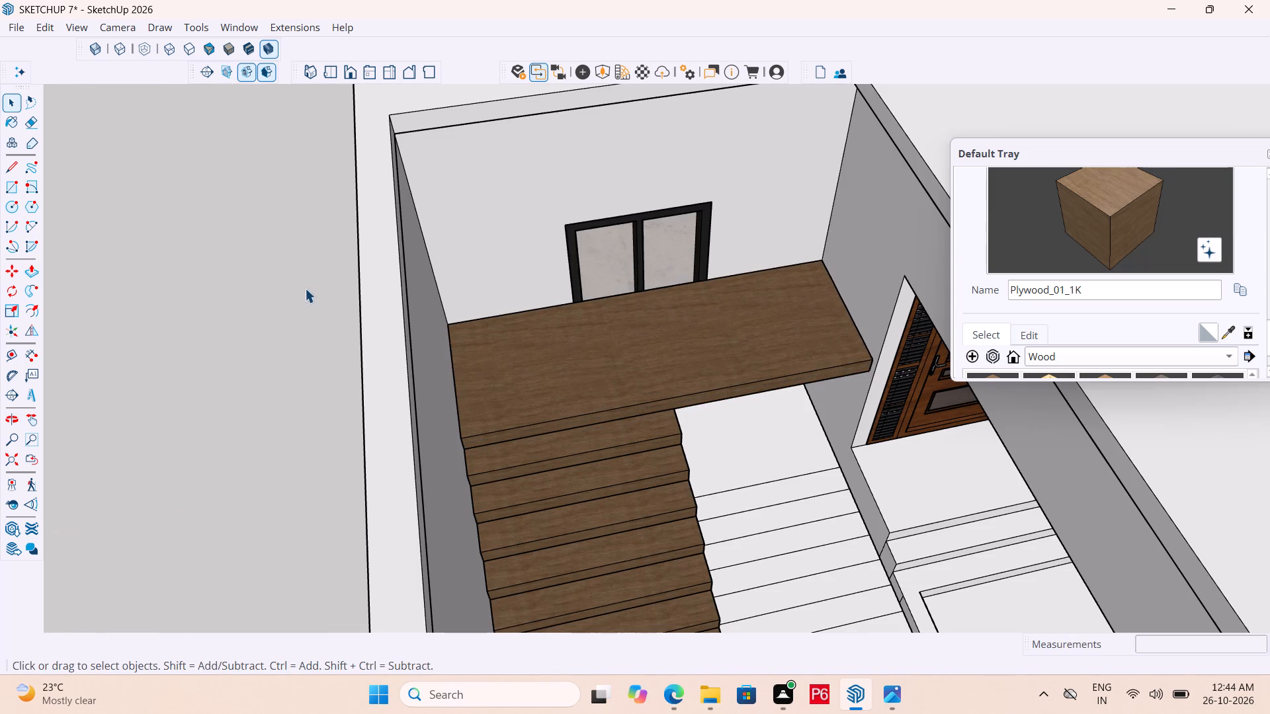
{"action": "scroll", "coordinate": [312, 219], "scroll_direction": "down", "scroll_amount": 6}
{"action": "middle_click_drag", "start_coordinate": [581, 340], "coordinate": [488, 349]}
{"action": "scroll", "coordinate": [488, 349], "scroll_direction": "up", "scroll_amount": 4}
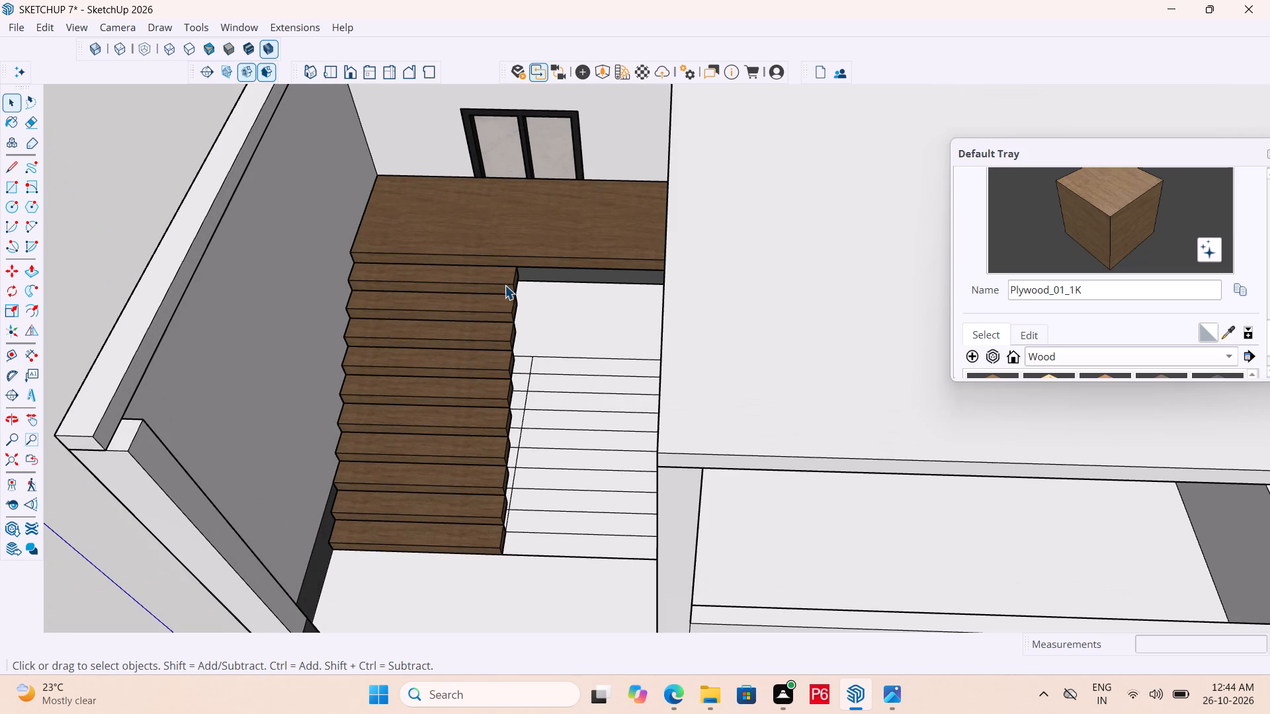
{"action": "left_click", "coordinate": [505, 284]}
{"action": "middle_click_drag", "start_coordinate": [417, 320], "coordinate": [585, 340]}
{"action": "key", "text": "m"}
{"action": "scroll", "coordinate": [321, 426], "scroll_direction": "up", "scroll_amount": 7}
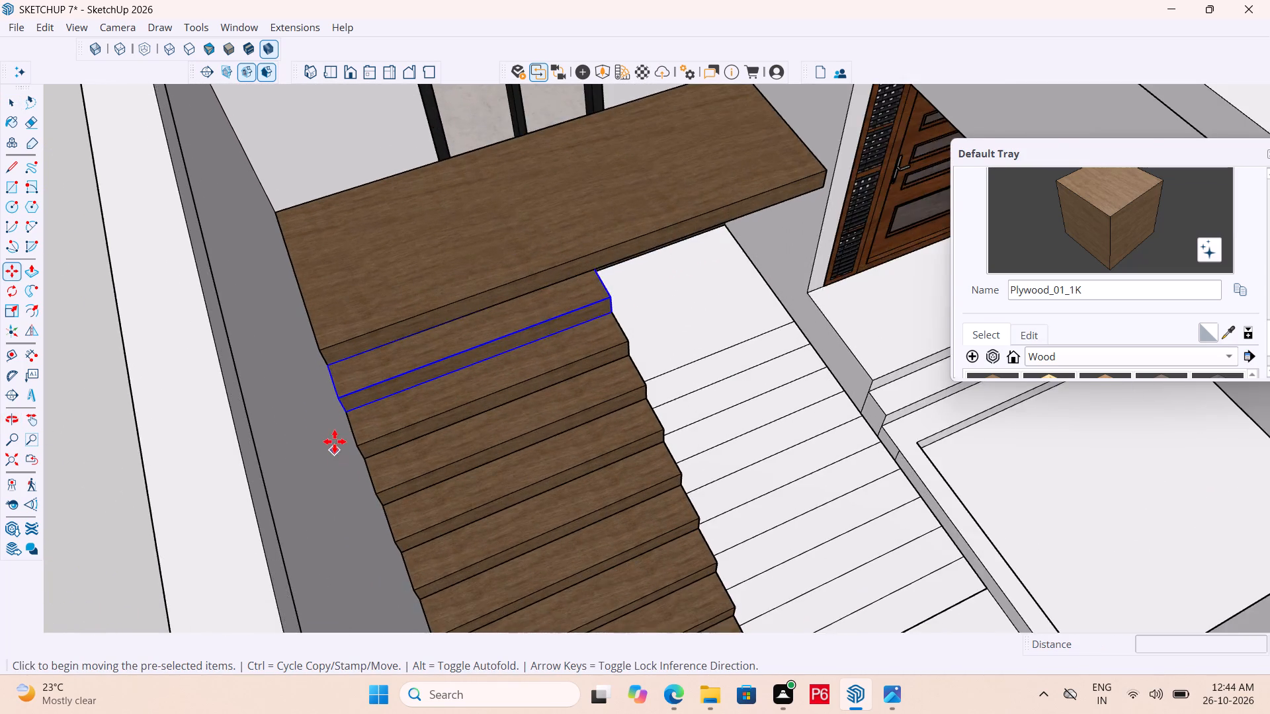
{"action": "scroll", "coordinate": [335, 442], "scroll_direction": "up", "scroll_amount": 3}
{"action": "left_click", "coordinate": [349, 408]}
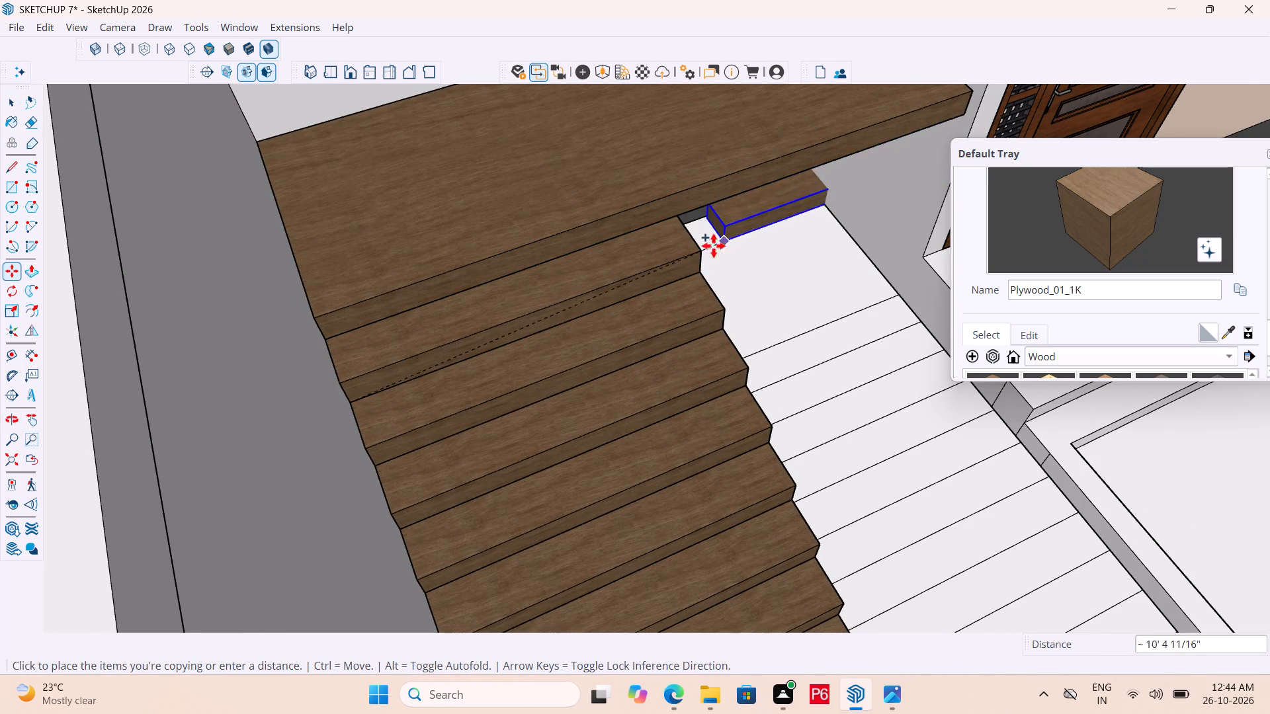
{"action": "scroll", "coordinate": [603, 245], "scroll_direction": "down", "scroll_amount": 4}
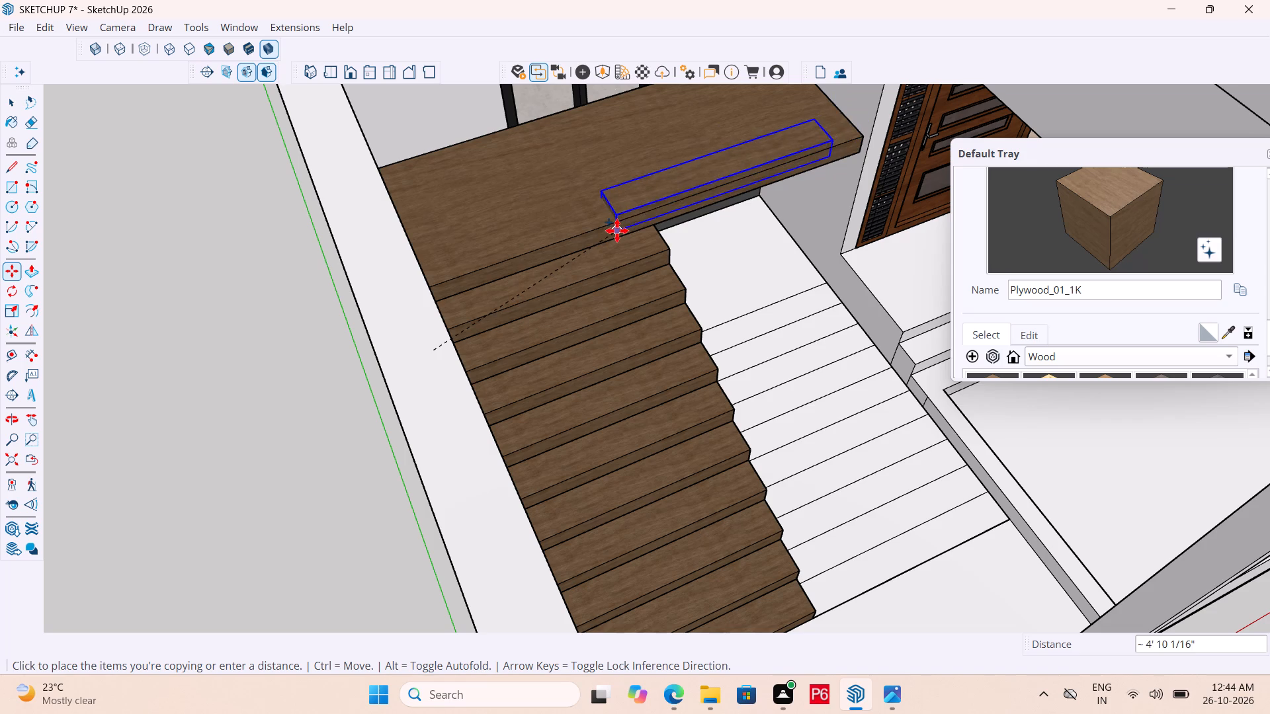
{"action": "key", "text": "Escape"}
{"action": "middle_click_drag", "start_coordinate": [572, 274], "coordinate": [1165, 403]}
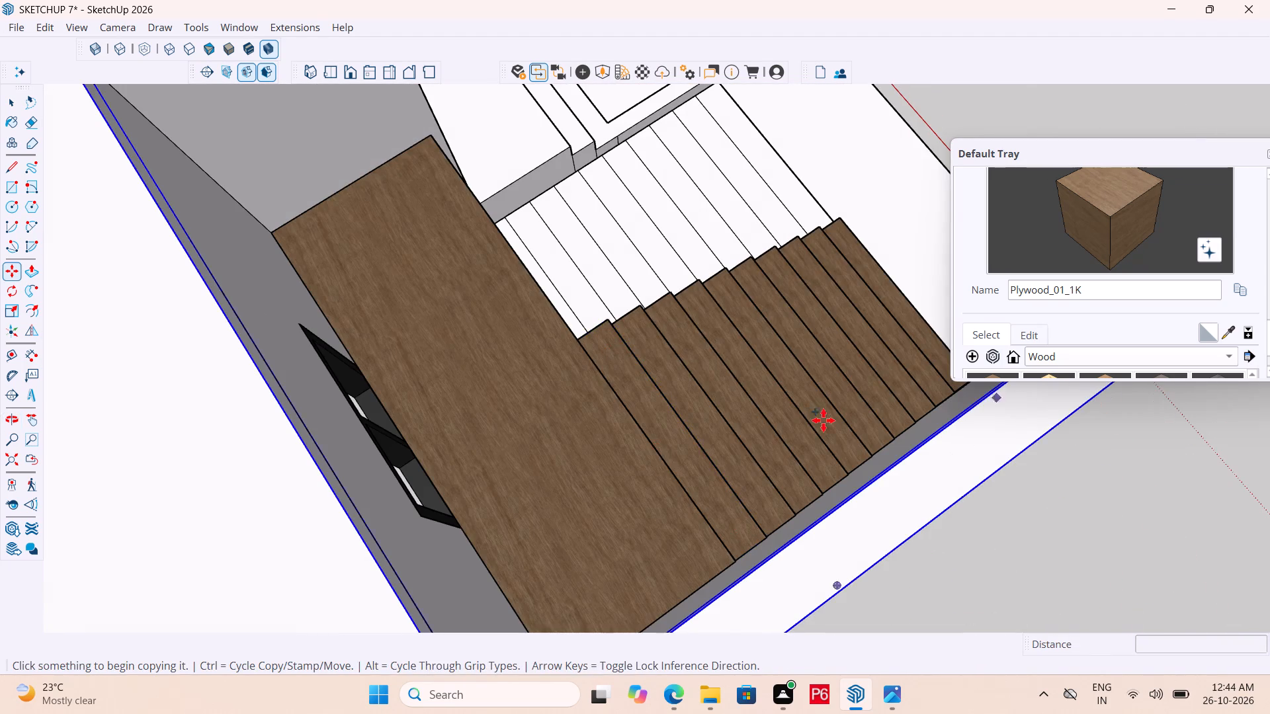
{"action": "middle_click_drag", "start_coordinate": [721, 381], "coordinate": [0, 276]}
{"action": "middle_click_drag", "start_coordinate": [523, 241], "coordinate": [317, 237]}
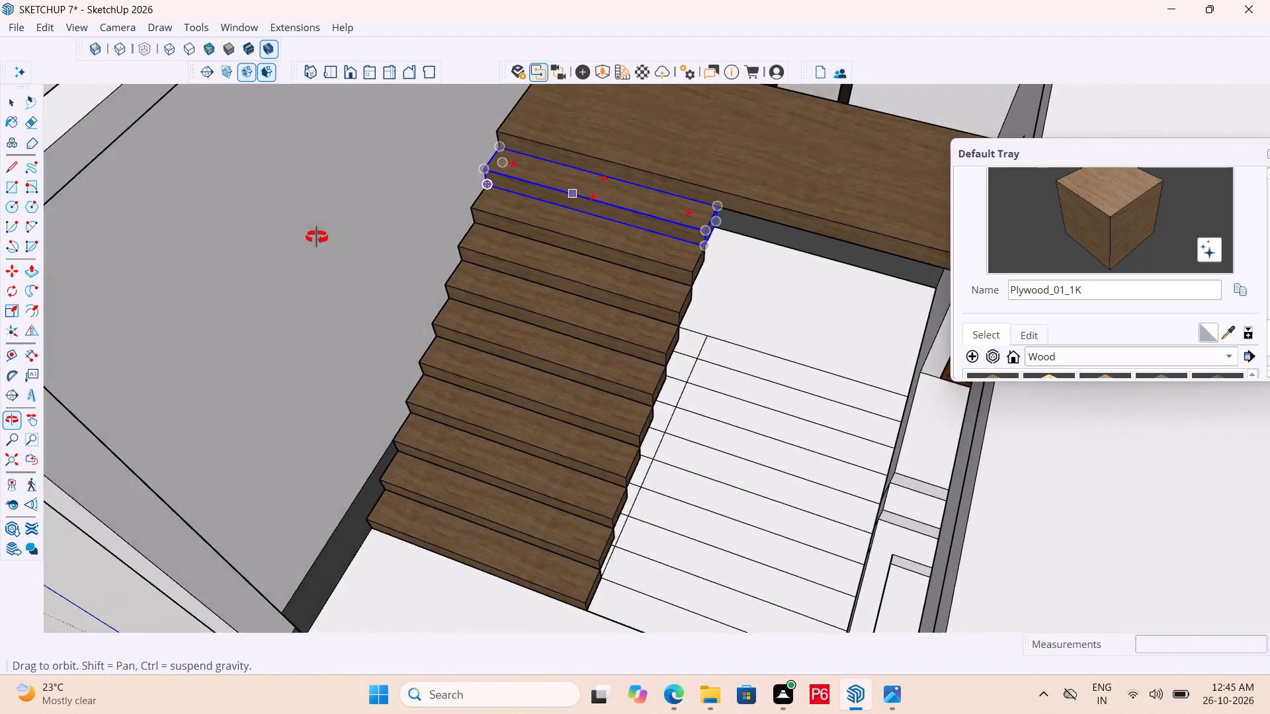
Copy the step block just below the landing to the open side of the landing as the first step of the second flight.
{"action": "middle_click_drag", "start_coordinate": [317, 237], "coordinate": [319, 241]}
{"action": "scroll", "coordinate": [835, 294], "scroll_direction": "up", "scroll_amount": 7}
{"action": "key", "text": "space"}
{"action": "left_click", "coordinate": [555, 140]}
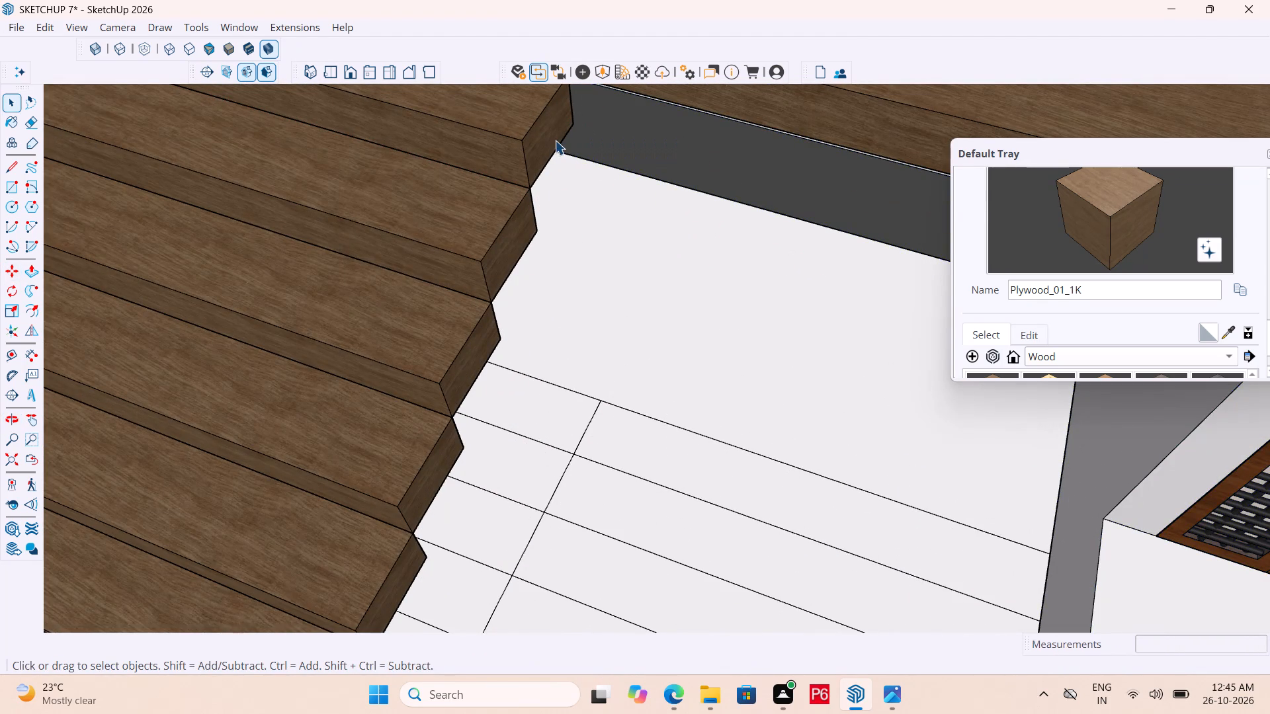
{"action": "key", "text": "m"}
{"action": "left_click", "coordinate": [583, 128]}
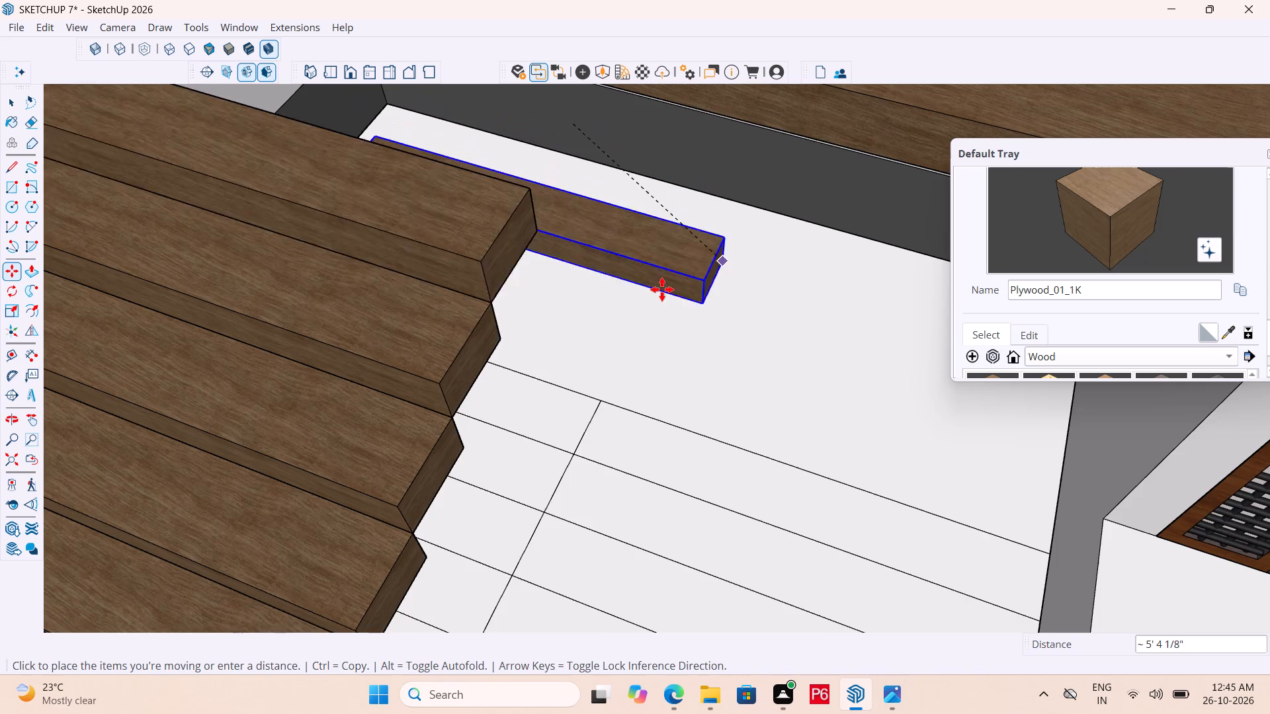
{"action": "scroll", "coordinate": [637, 278], "scroll_direction": "down", "scroll_amount": 7}
{"action": "middle_click_drag", "start_coordinate": [636, 315], "coordinate": [877, 319]}
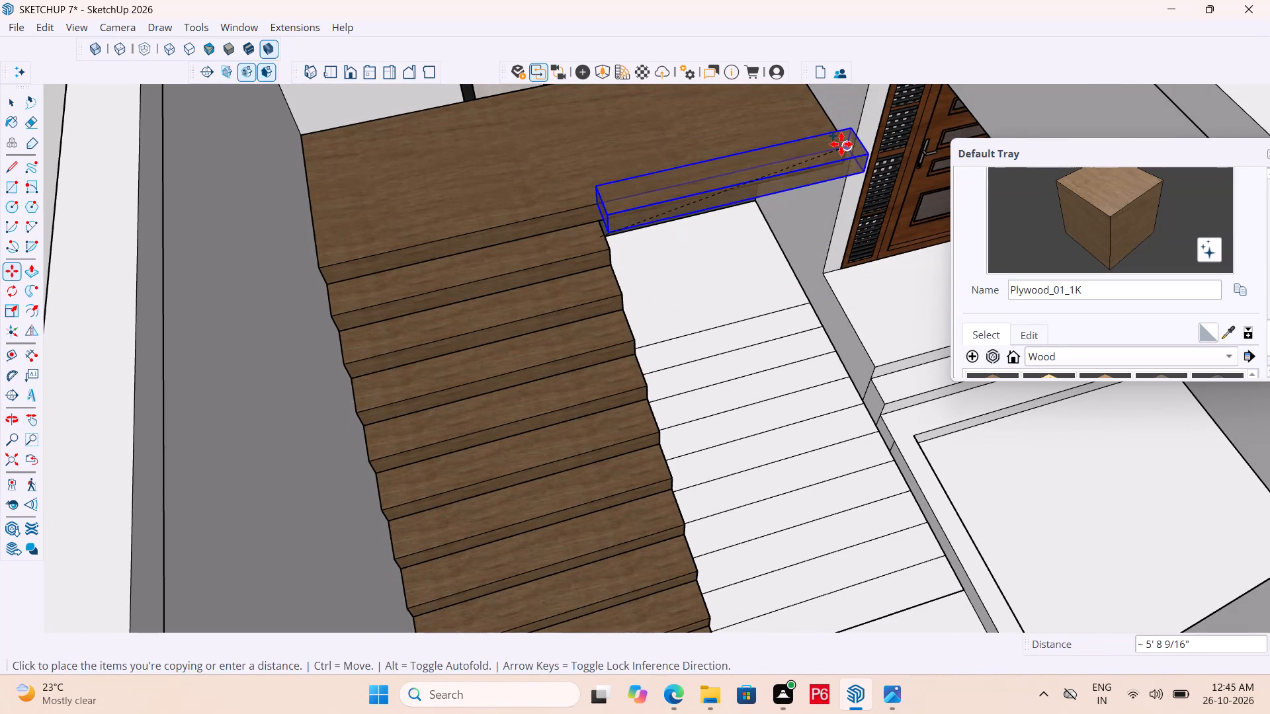
{"action": "scroll", "coordinate": [838, 151], "scroll_direction": "up", "scroll_amount": 2}
{"action": "left_click", "coordinate": [845, 146]}
Copy the second flight's step block upward four times, corner to corner, and save the model.
{"action": "middle_click_drag", "start_coordinate": [579, 268], "coordinate": [985, 304]}
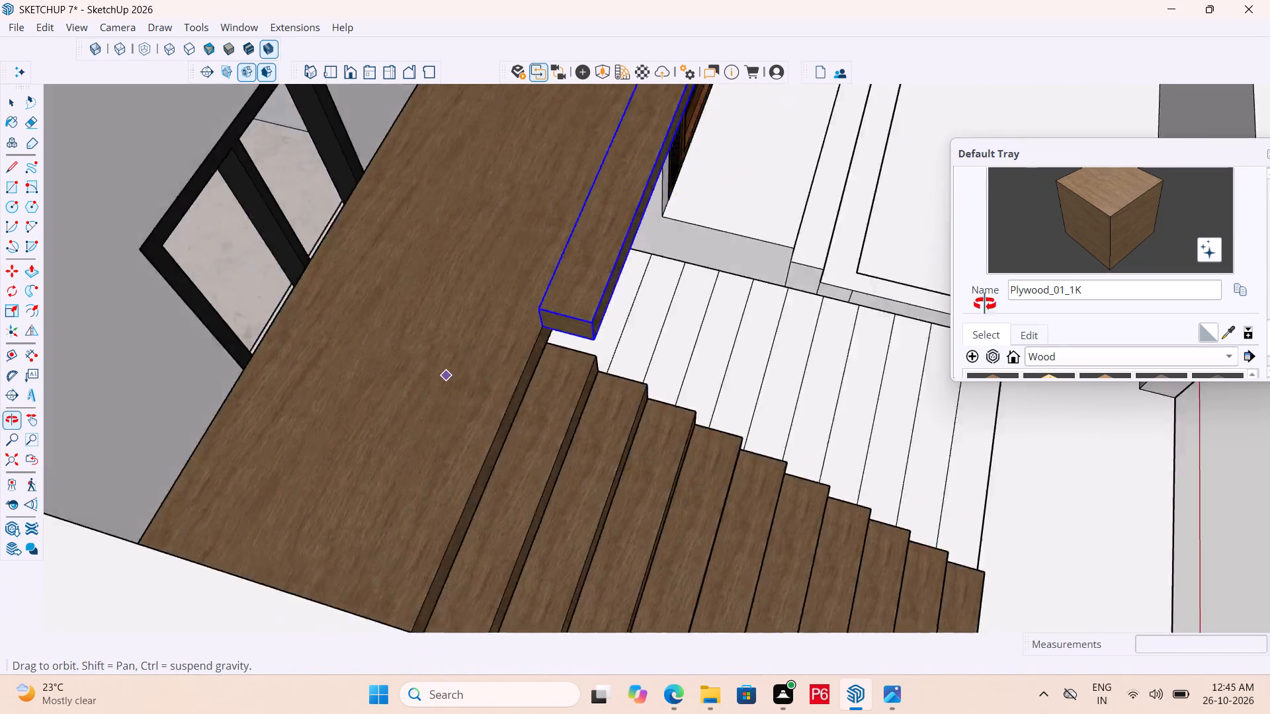
{"action": "middle_click_drag", "start_coordinate": [985, 304], "coordinate": [1197, 301]}
{"action": "scroll", "coordinate": [620, 493], "scroll_direction": "down", "scroll_amount": 5}
{"action": "scroll", "coordinate": [639, 444], "scroll_direction": "up", "scroll_amount": 5}
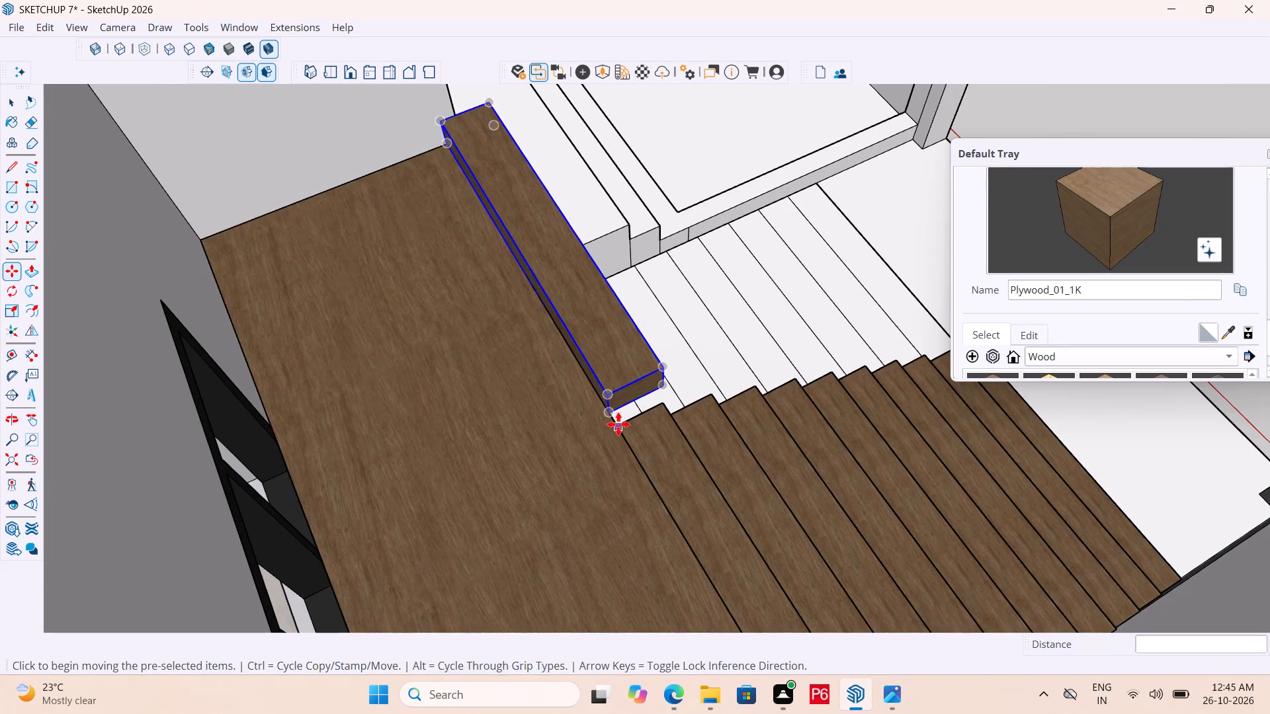
{"action": "left_click", "coordinate": [609, 420]}
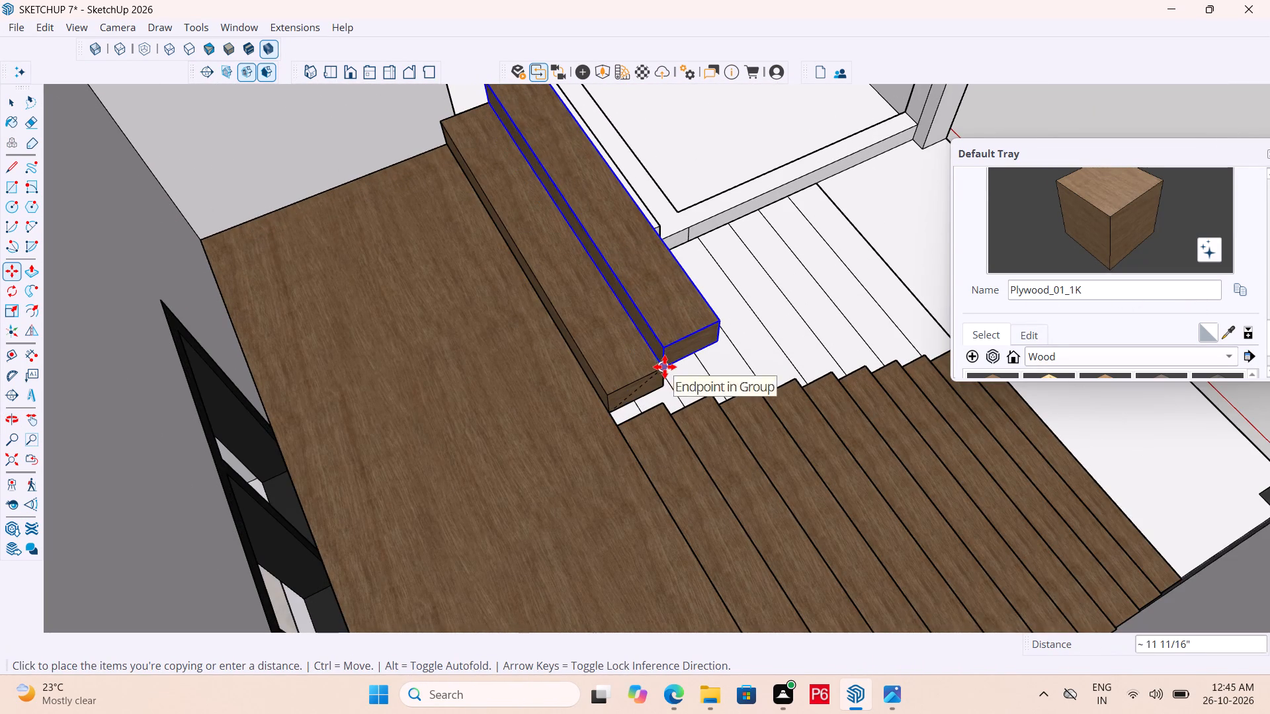
{"action": "left_click", "coordinate": [665, 367]}
{"action": "left_click", "coordinate": [672, 372]}
{"action": "triple_click", "coordinate": [720, 327]}
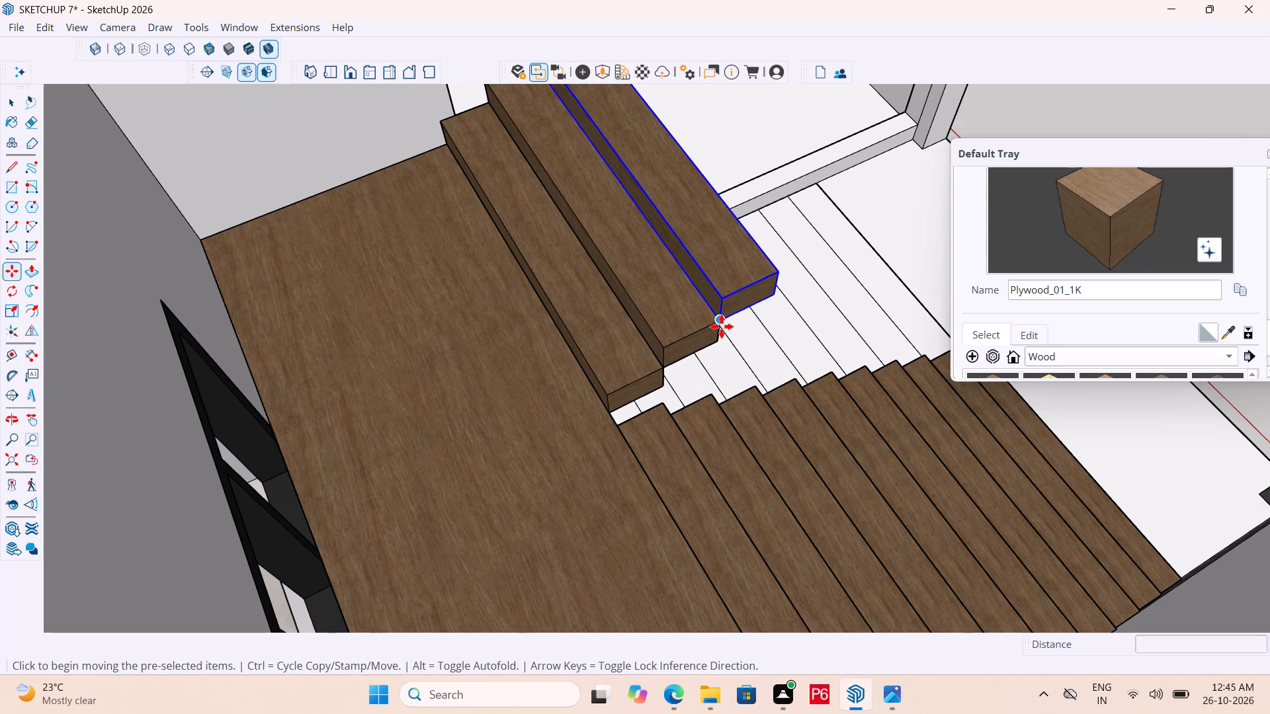
{"action": "left_click", "coordinate": [779, 268]}
{"action": "scroll", "coordinate": [363, 536], "scroll_direction": "down", "scroll_amount": 6}
{"action": "scroll", "coordinate": [563, 415], "scroll_direction": "up", "scroll_amount": 5}
{"action": "double_click", "coordinate": [637, 371]}
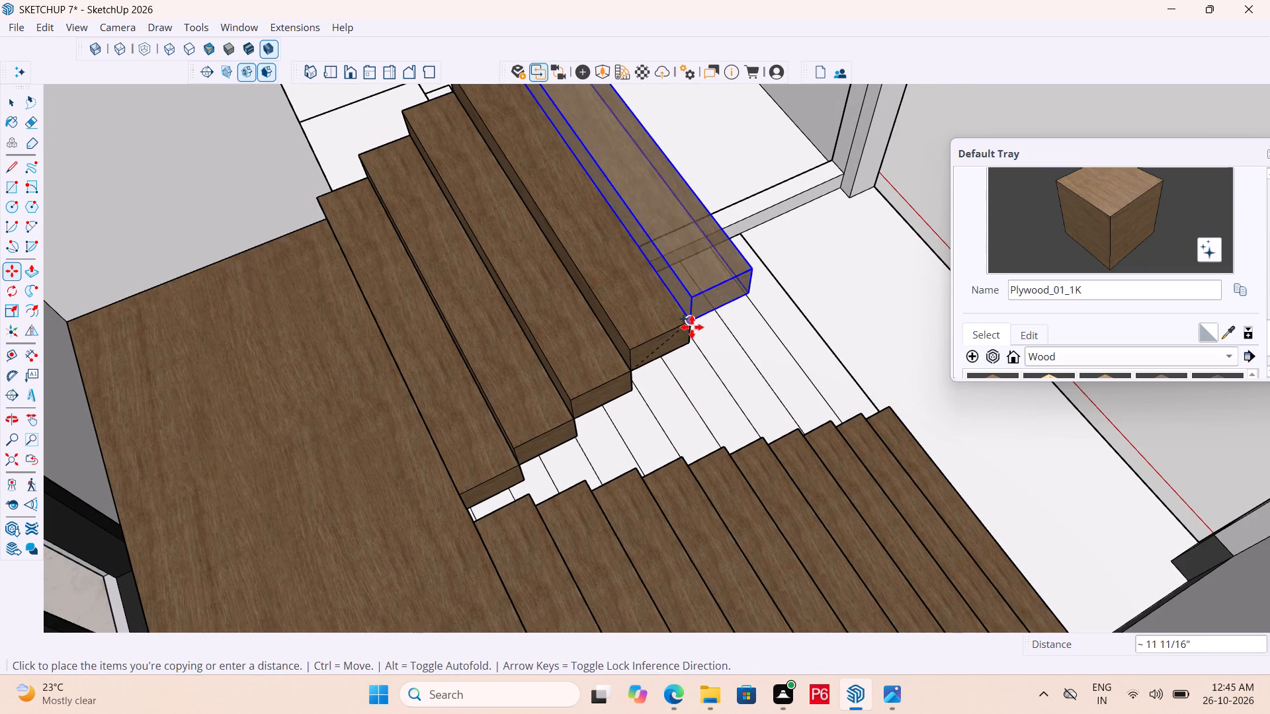
{"action": "left_click", "coordinate": [692, 327]}
{"action": "scroll", "coordinate": [324, 660], "scroll_direction": "down", "scroll_amount": 6}
{"action": "scroll", "coordinate": [438, 520], "scroll_direction": "down", "scroll_amount": 7}
{"action": "scroll", "coordinate": [531, 471], "scroll_direction": "down", "scroll_amount": 1}
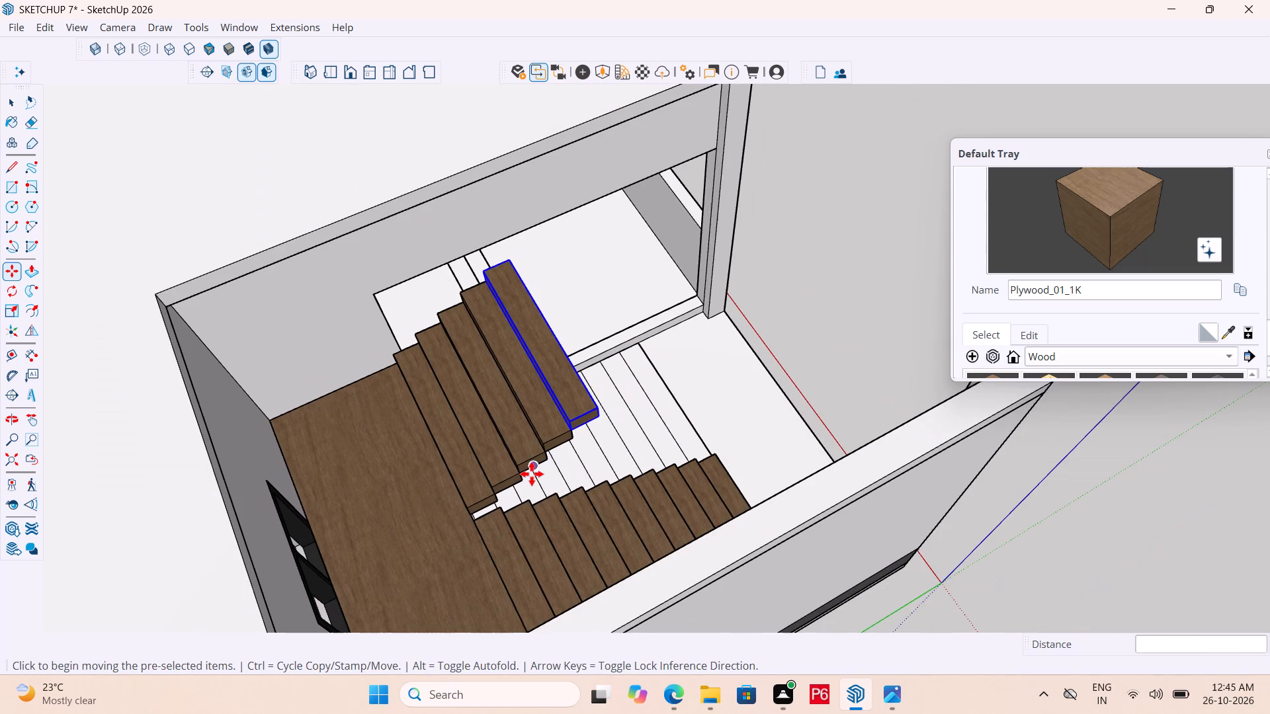
{"action": "key", "text": "ctrl+s"}
{"action": "key", "text": "ctrl+s"}
{"action": "key", "text": "ctrl+s"}
{"action": "key", "text": "ctrl+s"}
{"action": "key", "text": "ctrl+s"}
Add two more step-block copies above the second flight's fifth step, aligning each to the upper corner of the step below.
{"action": "middle_click_drag", "start_coordinate": [533, 484], "coordinate": [452, 290]}
{"action": "scroll", "coordinate": [566, 452], "scroll_direction": "down", "scroll_amount": 2}
{"action": "middle_click_drag", "start_coordinate": [458, 387], "coordinate": [683, 479]}
{"action": "scroll", "coordinate": [458, 387], "scroll_direction": "down", "scroll_amount": 1}
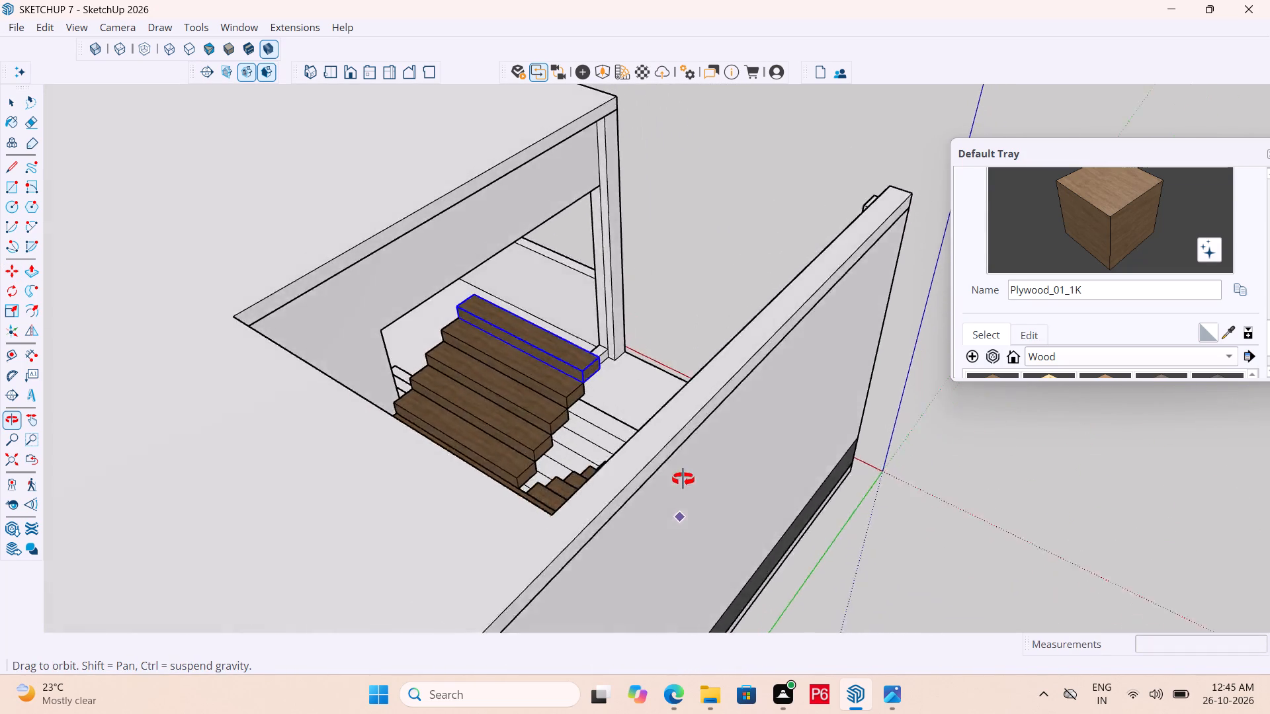
{"action": "middle_click_drag", "start_coordinate": [683, 479], "coordinate": [484, 516]}
{"action": "scroll", "coordinate": [564, 292], "scroll_direction": "up", "scroll_amount": 5}
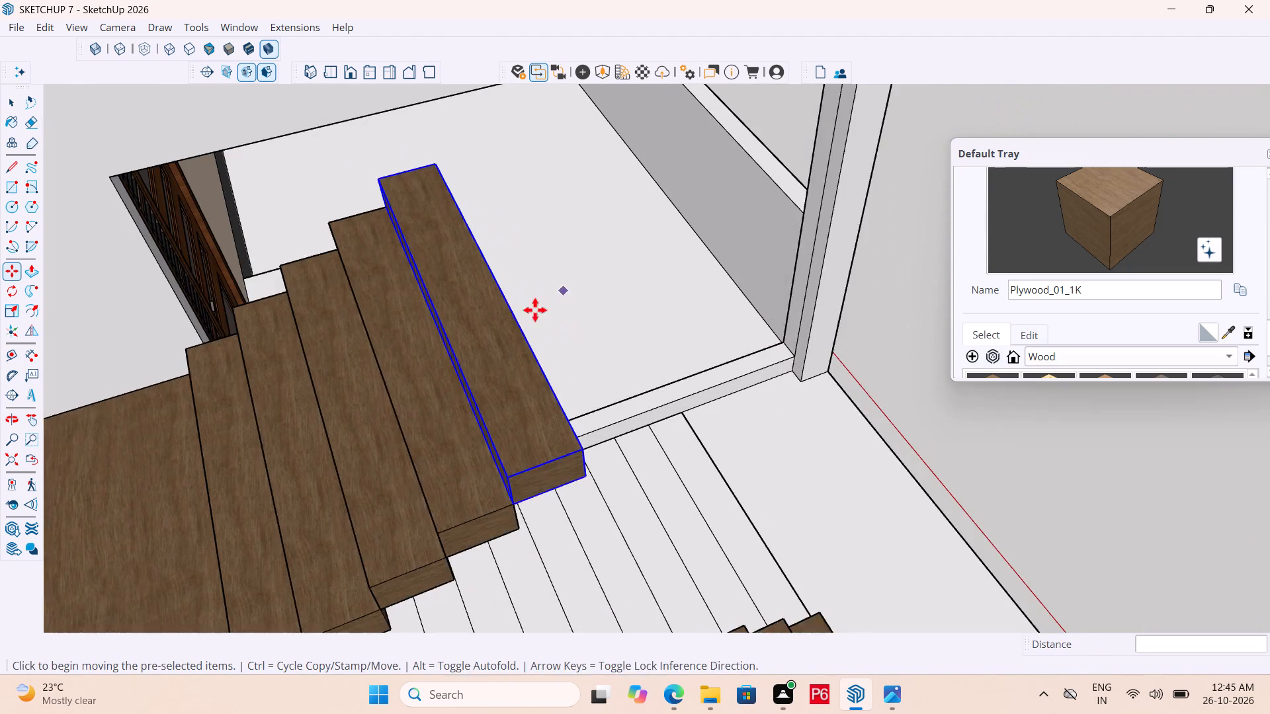
{"action": "scroll", "coordinate": [535, 310], "scroll_direction": "up", "scroll_amount": 3}
{"action": "left_click", "coordinate": [518, 553]}
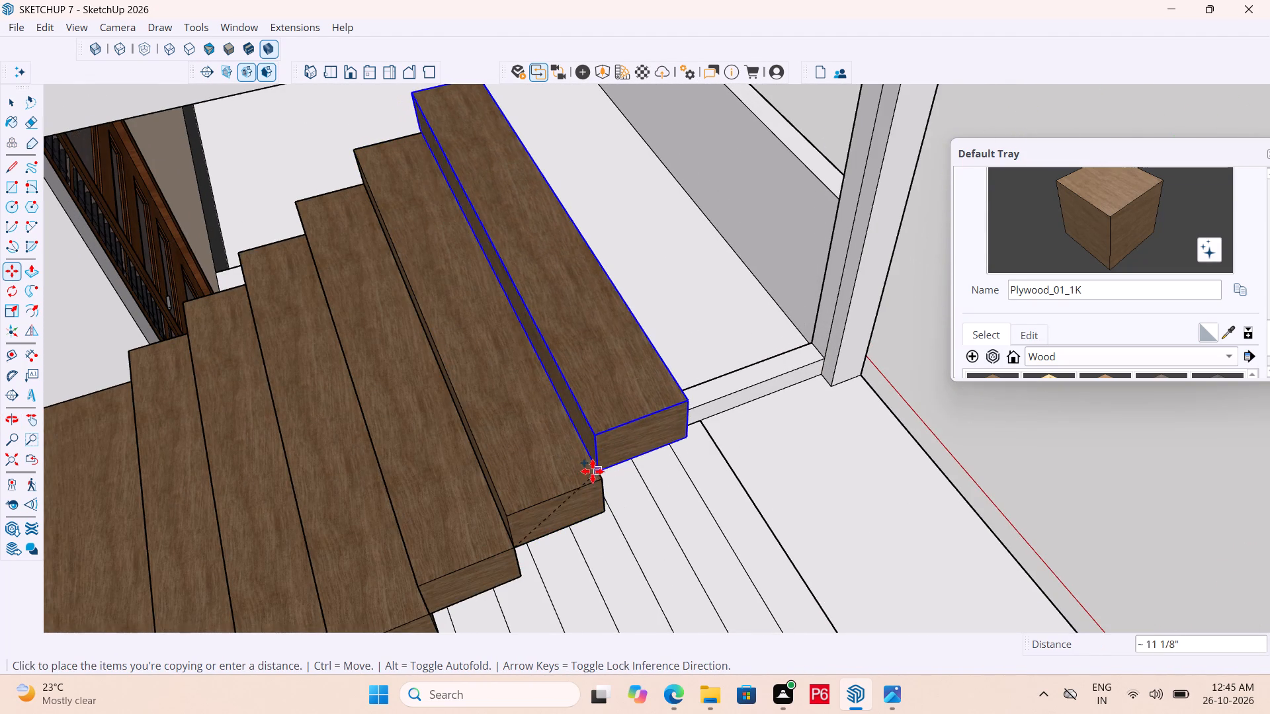
{"action": "left_click", "coordinate": [602, 481]}
{"action": "left_click", "coordinate": [607, 478]}
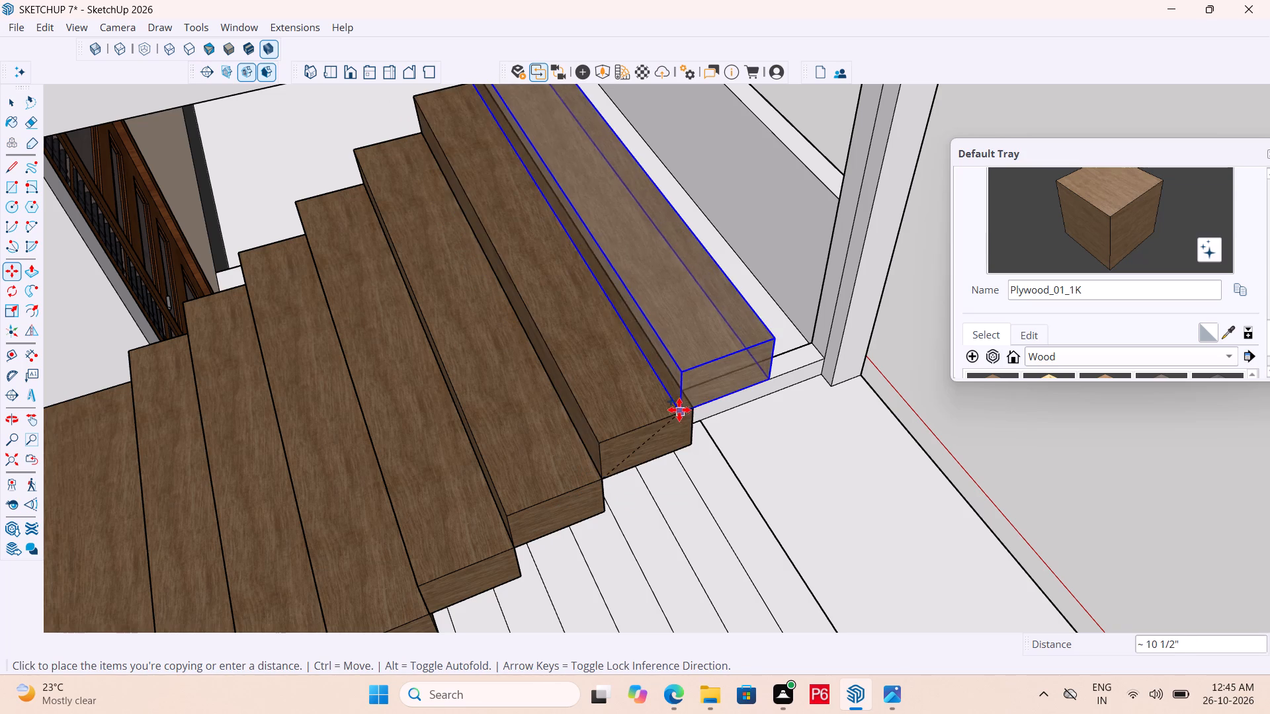
{"action": "left_click", "coordinate": [688, 413]}
Continue the second flight with two more corner-aligned copies of its highest step block.
{"action": "scroll", "coordinate": [316, 555], "scroll_direction": "down", "scroll_amount": 8}
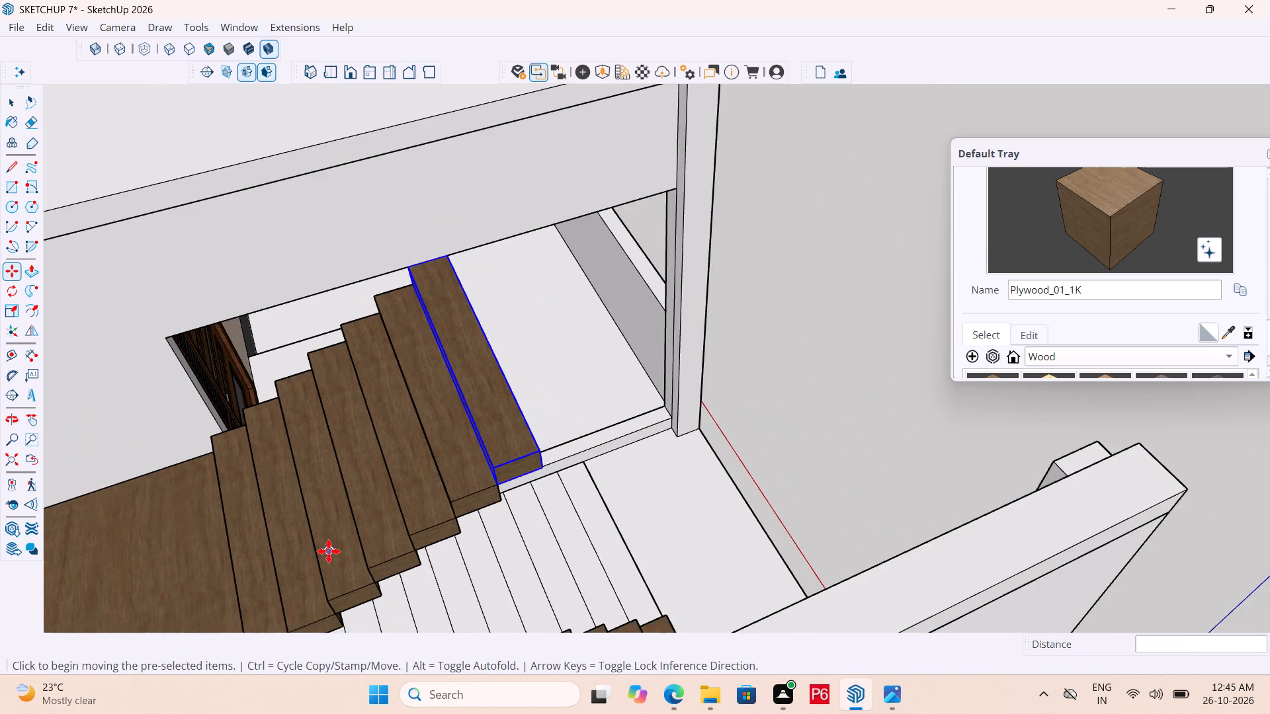
{"action": "middle_click_drag", "start_coordinate": [456, 493], "coordinate": [713, 537]}
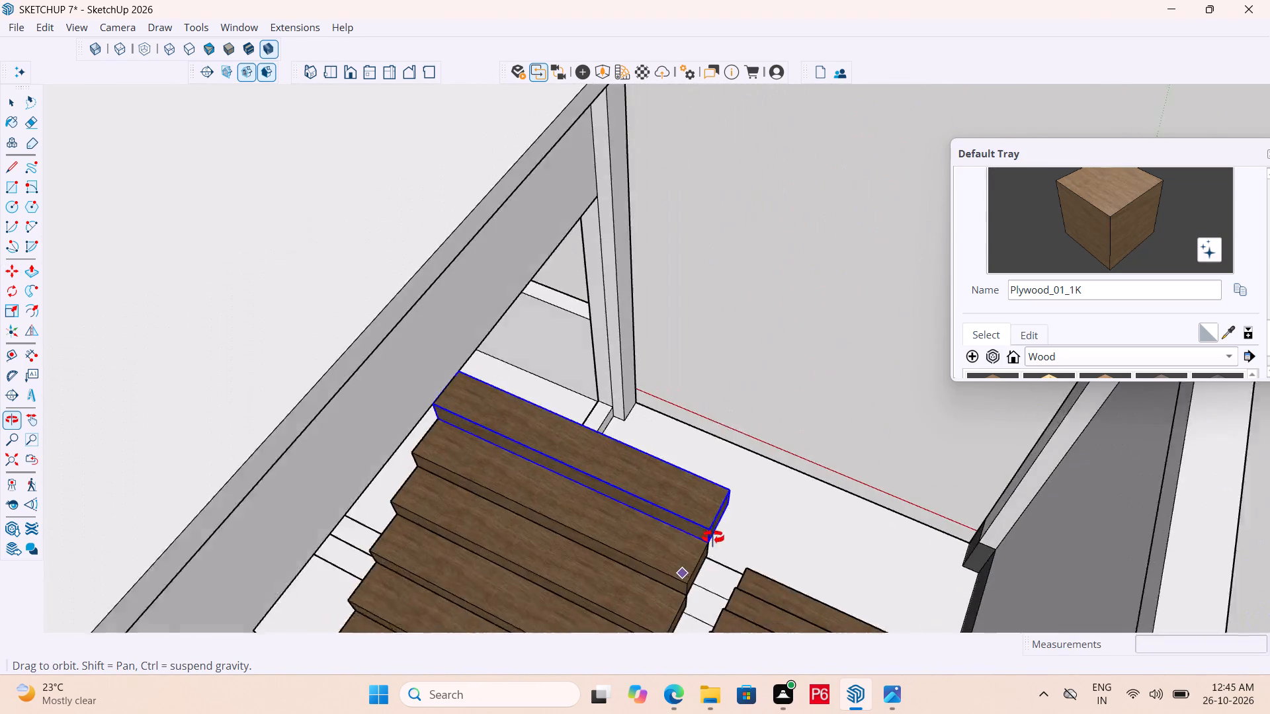
{"action": "middle_click_drag", "start_coordinate": [713, 537], "coordinate": [457, 487]}
{"action": "scroll", "coordinate": [497, 473], "scroll_direction": "up", "scroll_amount": 3}
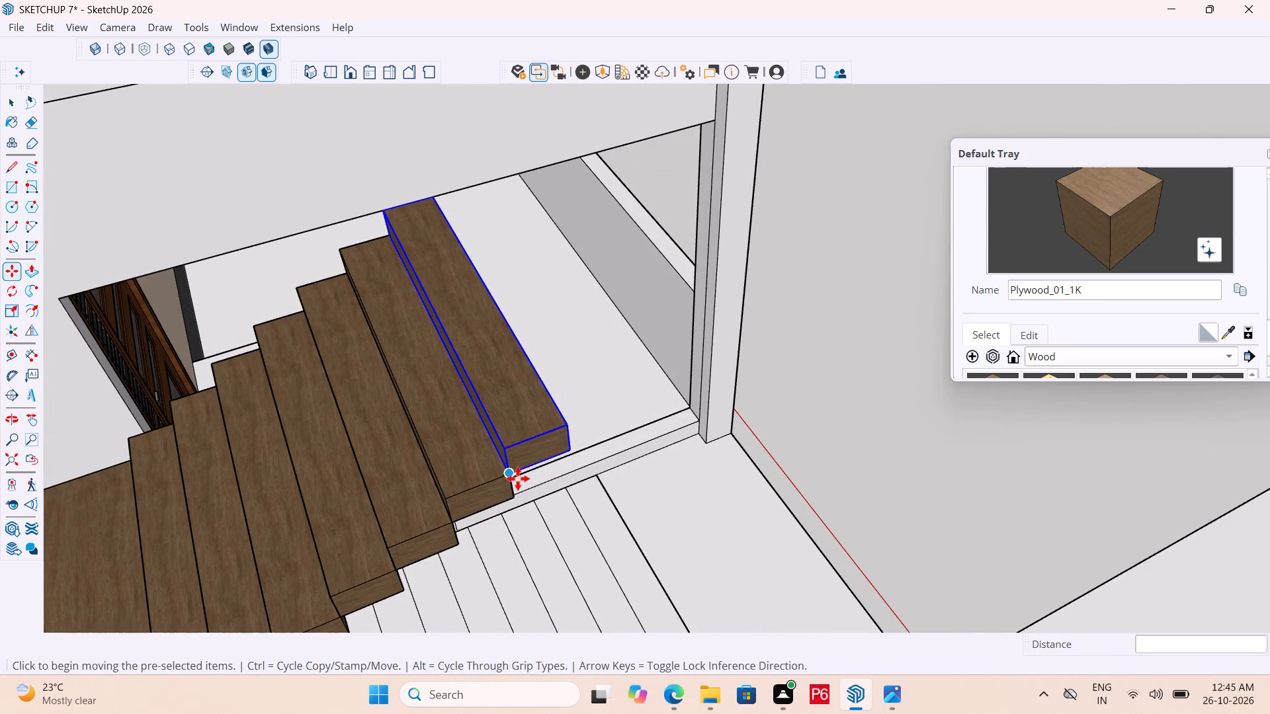
{"action": "left_click", "coordinate": [517, 478]}
{"action": "left_click", "coordinate": [562, 430]}
{"action": "left_click", "coordinate": [568, 429]}
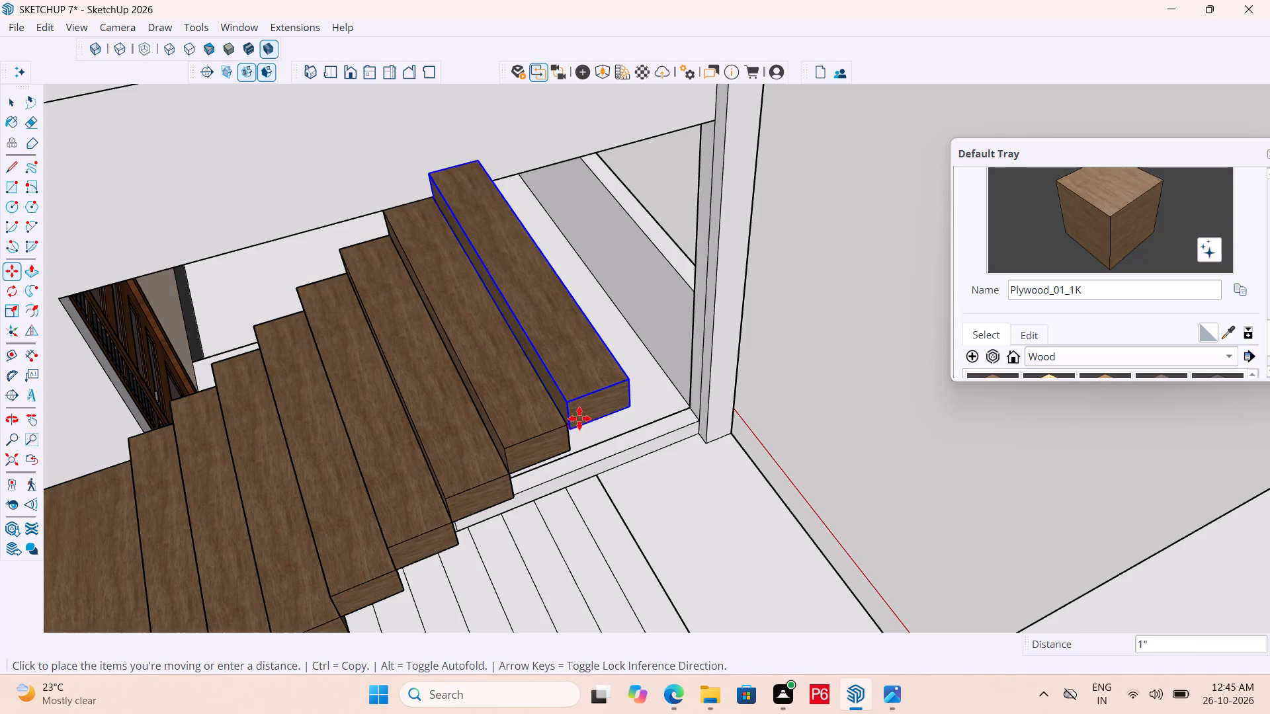
{"action": "left_click", "coordinate": [630, 374]}
Copy the highest step block four more times, corner to corner, to carry the second flight up to the roof slab.
{"action": "scroll", "coordinate": [371, 555], "scroll_direction": "down", "scroll_amount": 5}
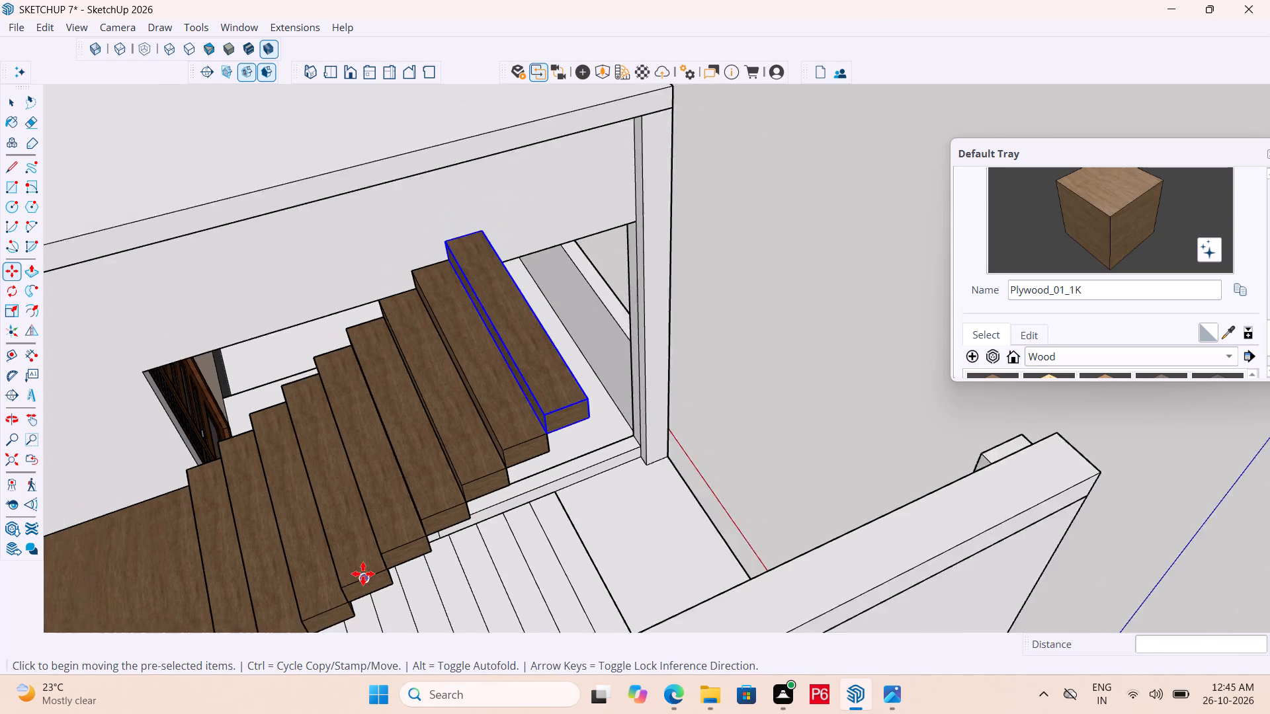
{"action": "middle_click_drag", "start_coordinate": [475, 473], "coordinate": [429, 430]}
{"action": "scroll", "coordinate": [609, 382], "scroll_direction": "up", "scroll_amount": 3}
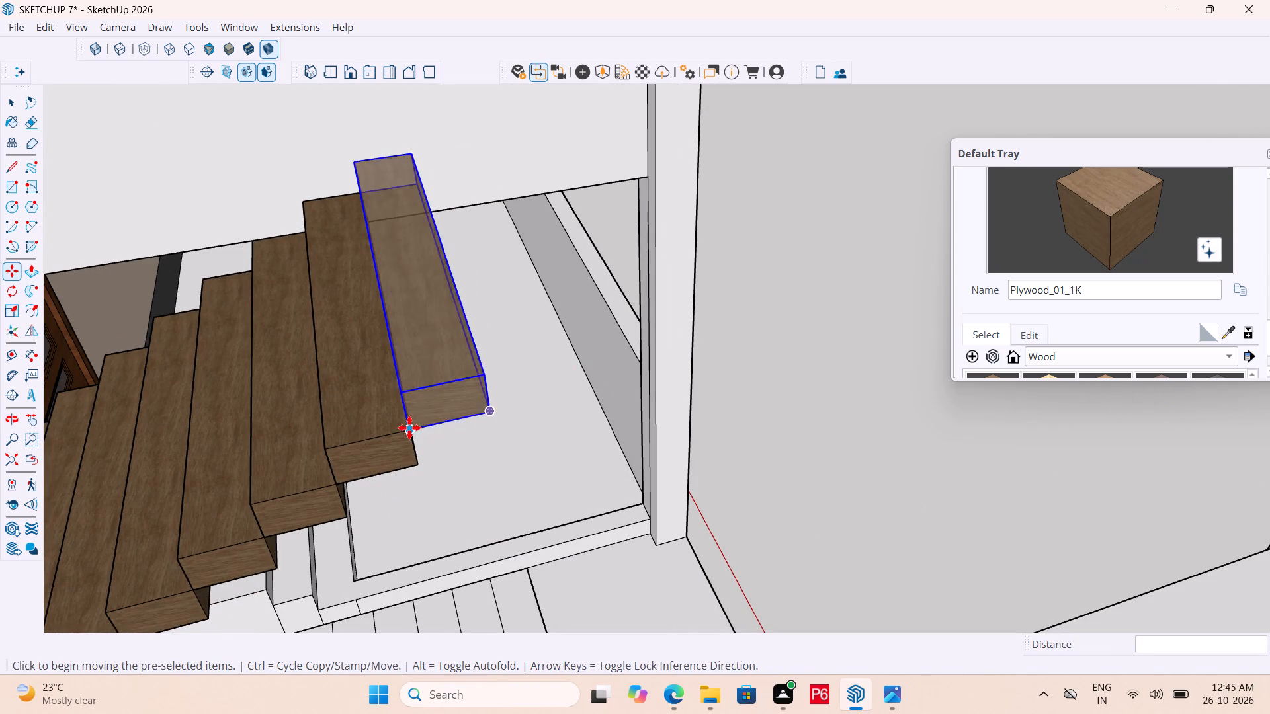
{"action": "left_click", "coordinate": [409, 428]}
{"action": "left_click", "coordinate": [480, 374]}
{"action": "scroll", "coordinate": [560, 523], "scroll_direction": "down", "scroll_amount": 4}
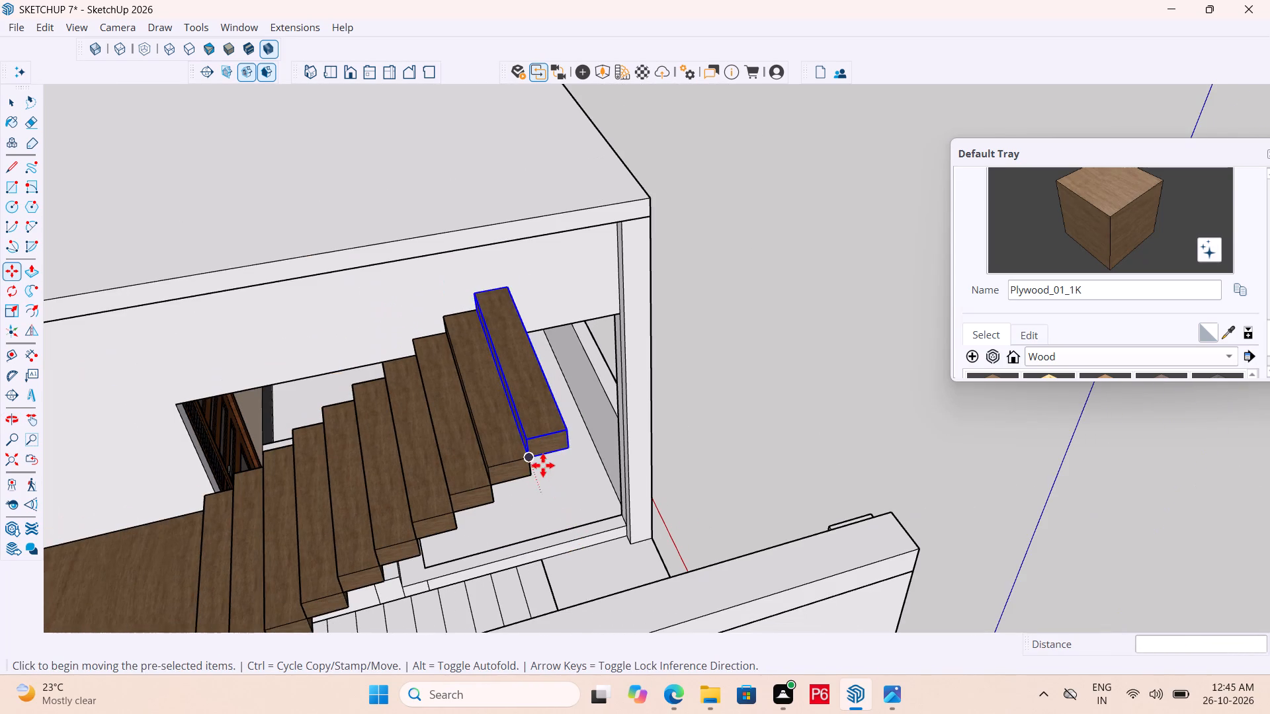
{"action": "left_click", "coordinate": [532, 466]}
{"action": "left_click", "coordinate": [566, 432]}
{"action": "left_click", "coordinate": [566, 432]}
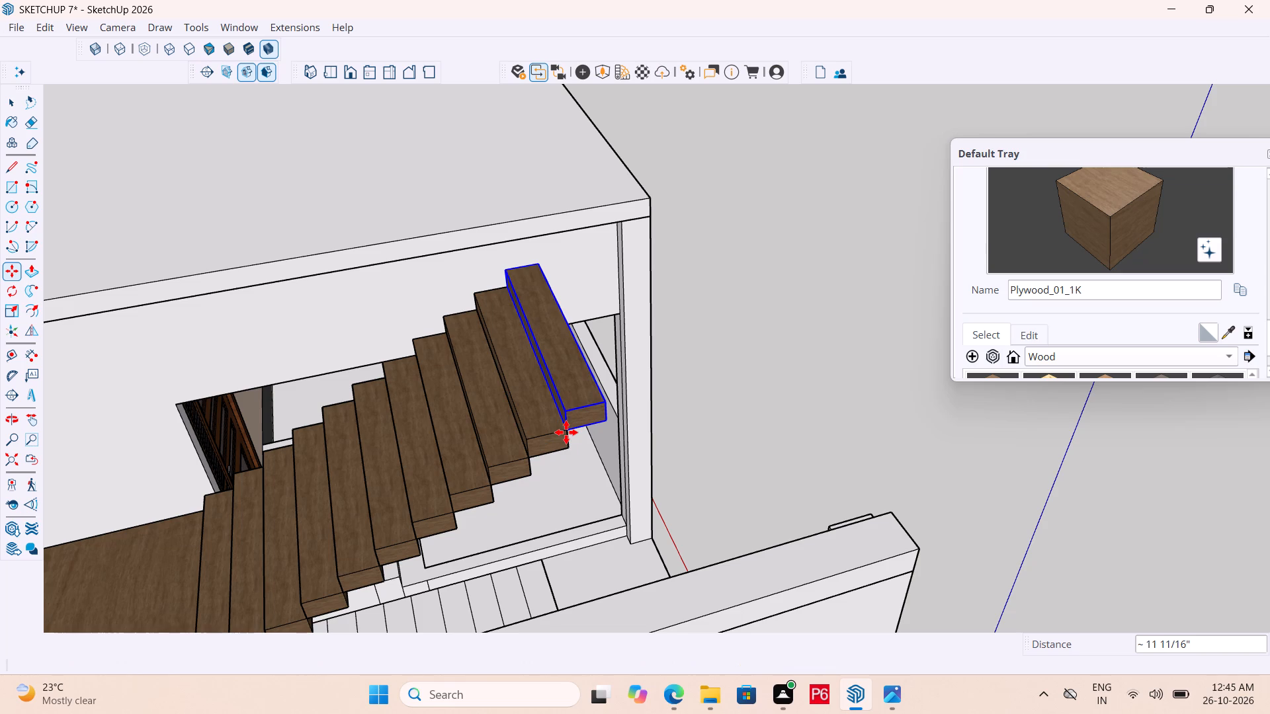
{"action": "left_click", "coordinate": [566, 435]}
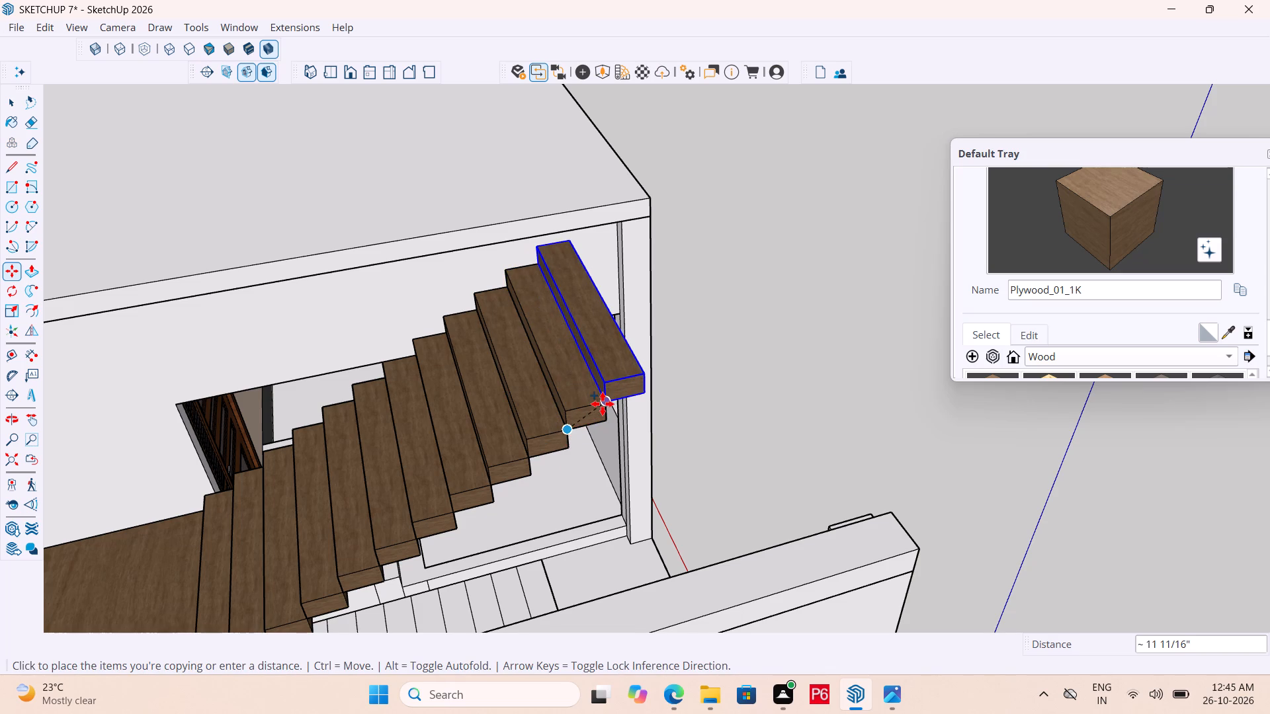
{"action": "left_click", "coordinate": [603, 404]}
{"action": "left_click", "coordinate": [613, 405]}
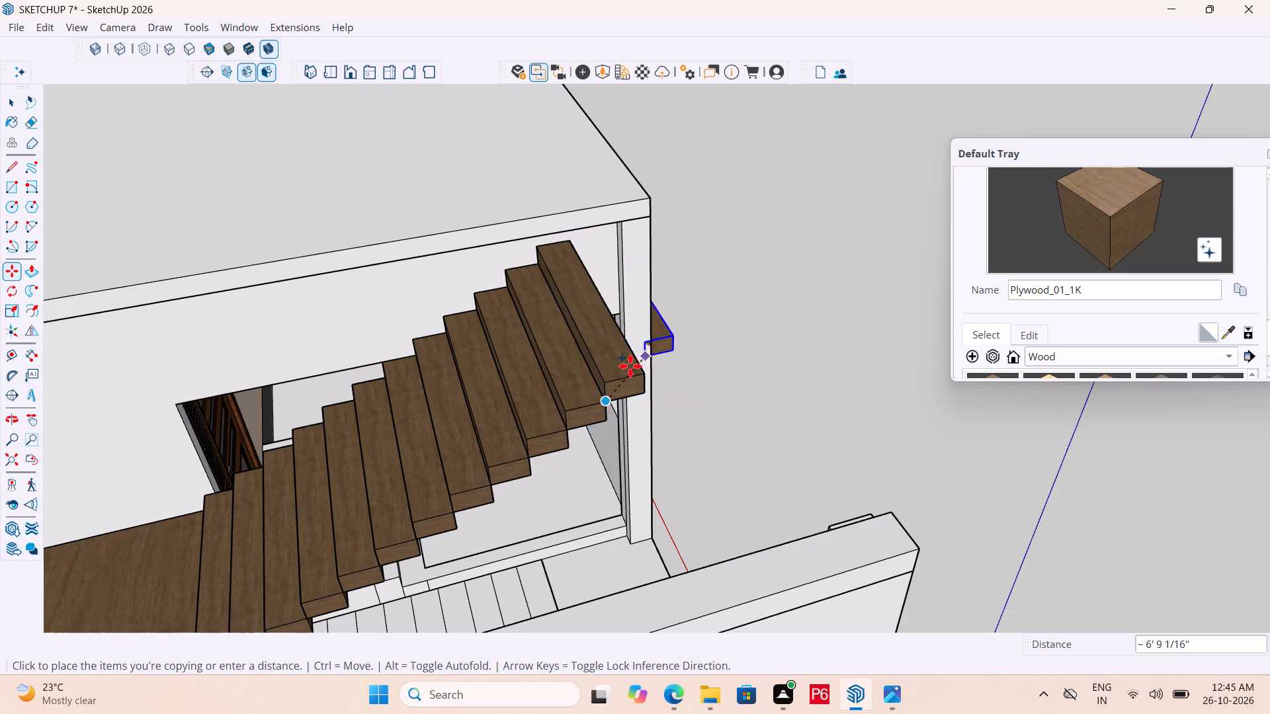
{"action": "left_click", "coordinate": [646, 377]}
Examine both plywood flights, the landing and the upper flight's end at the roof slab from several angles.
{"action": "middle_click_drag", "start_coordinate": [659, 395], "coordinate": [380, 395]}
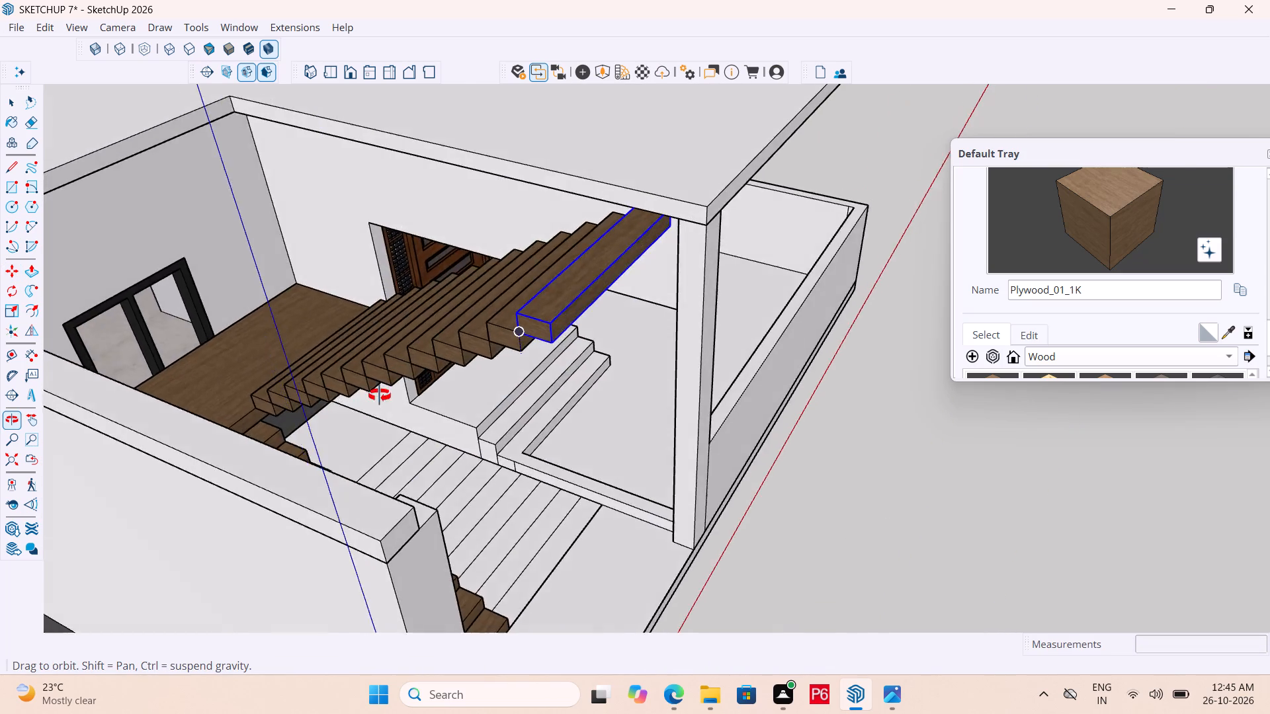
{"action": "middle_click_drag", "start_coordinate": [380, 395], "coordinate": [463, 396]}
{"action": "scroll", "coordinate": [636, 292], "scroll_direction": "up", "scroll_amount": 2}
{"action": "scroll", "coordinate": [655, 308], "scroll_direction": "down", "scroll_amount": 6}
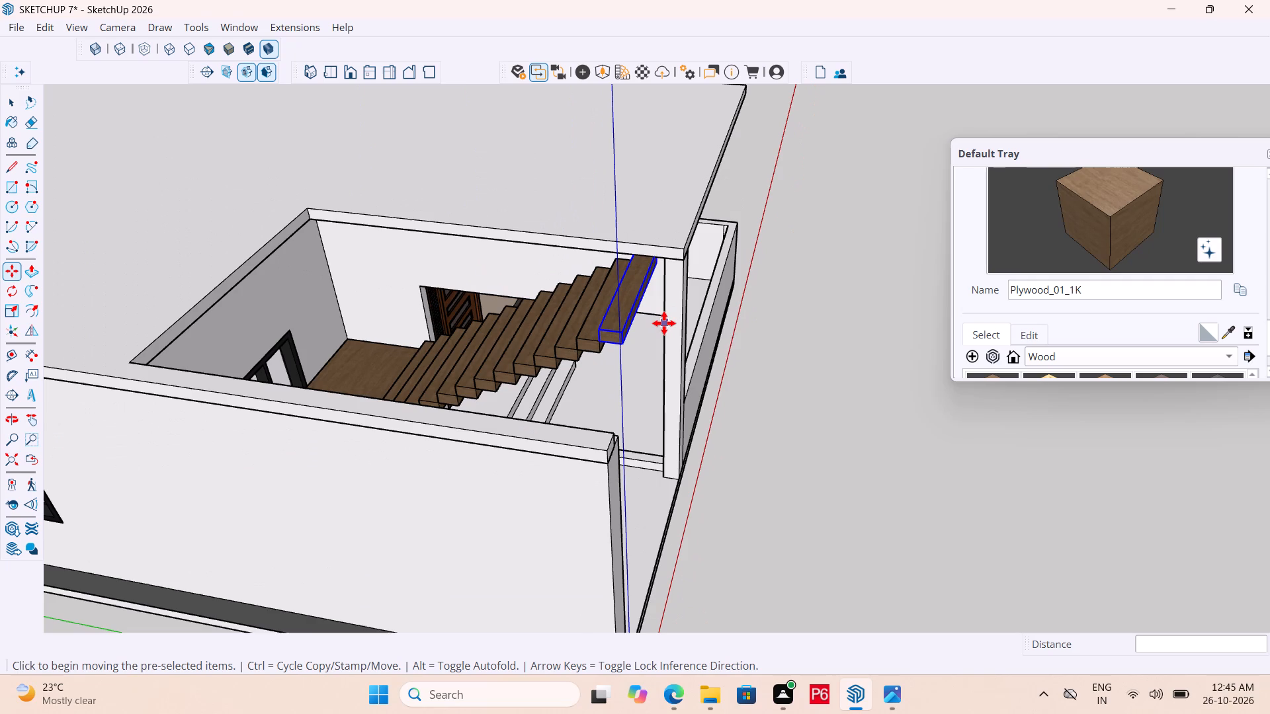
{"action": "scroll", "coordinate": [644, 299], "scroll_direction": "down", "scroll_amount": 4}
{"action": "middle_click_drag", "start_coordinate": [642, 299], "coordinate": [491, 327]}
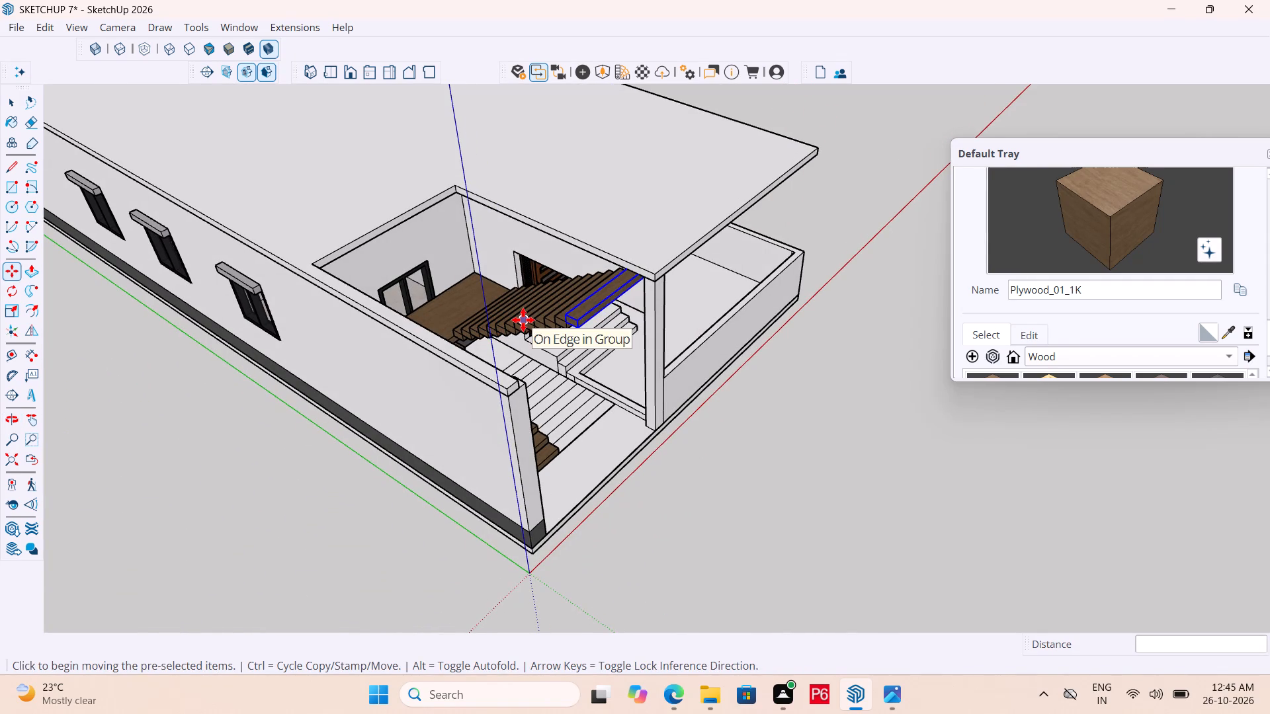
{"action": "middle_click_drag", "start_coordinate": [581, 371], "coordinate": [340, 370]}
{"action": "middle_click_drag", "start_coordinate": [339, 370], "coordinate": [921, 577]}
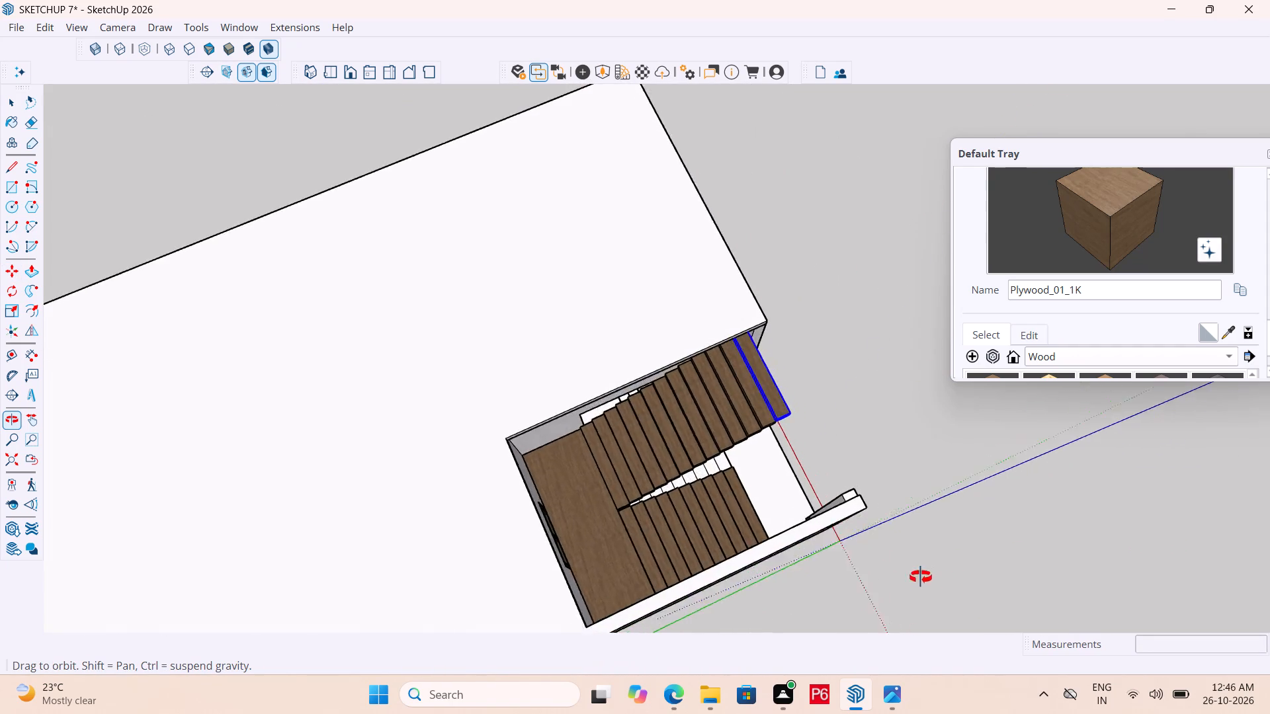
{"action": "middle_click_drag", "start_coordinate": [921, 577], "coordinate": [403, 397]}
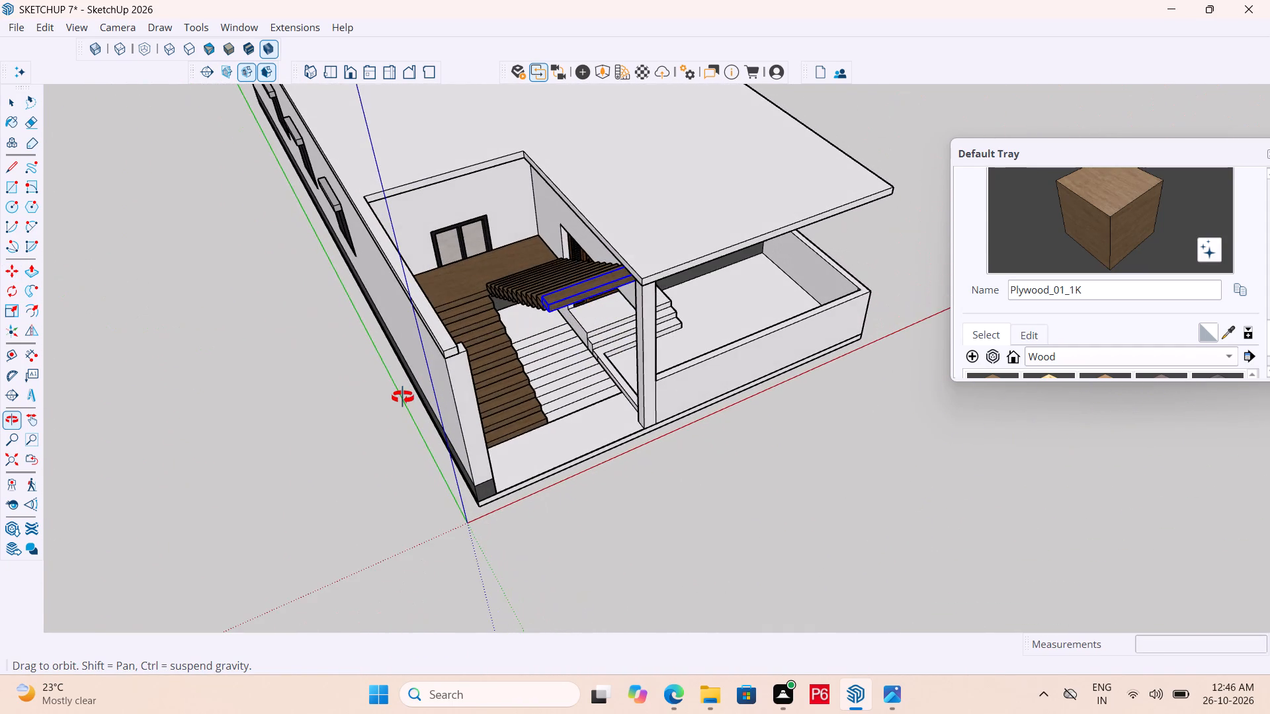
{"action": "middle_click_drag", "start_coordinate": [403, 397], "coordinate": [437, 409]}
{"action": "scroll", "coordinate": [692, 266], "scroll_direction": "up", "scroll_amount": 5}
{"action": "key", "text": "space"}
{"action": "middle_click_drag", "start_coordinate": [628, 366], "coordinate": [571, 299]}
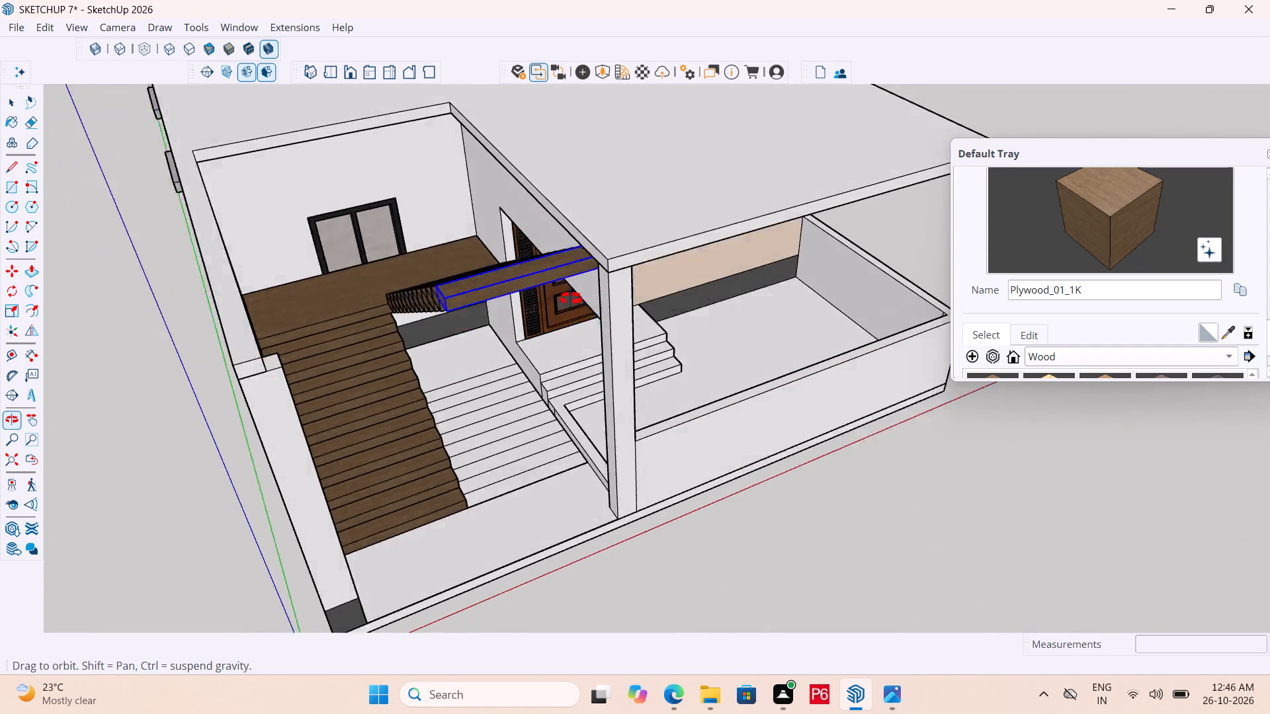
{"action": "middle_click_drag", "start_coordinate": [571, 299], "coordinate": [549, 278]}
Open the roof slab group, extend its front edge face outward 3' with Push/Pull over the porch, and save the model.
{"action": "key", "text": "space"}
{"action": "left_click", "coordinate": [648, 229]}
{"action": "left_click", "coordinate": [648, 229]}
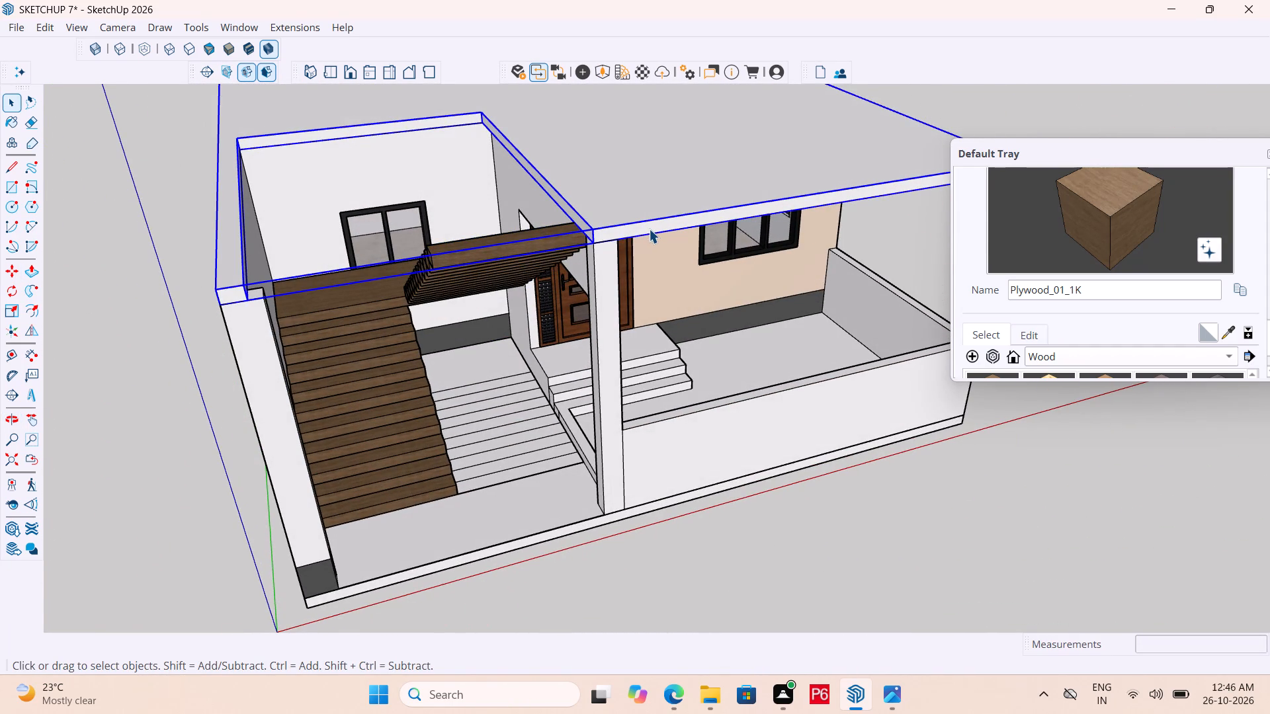
{"action": "left_click", "coordinate": [649, 229]}
{"action": "double_click", "coordinate": [638, 227]}
{"action": "left_click", "coordinate": [637, 228]}
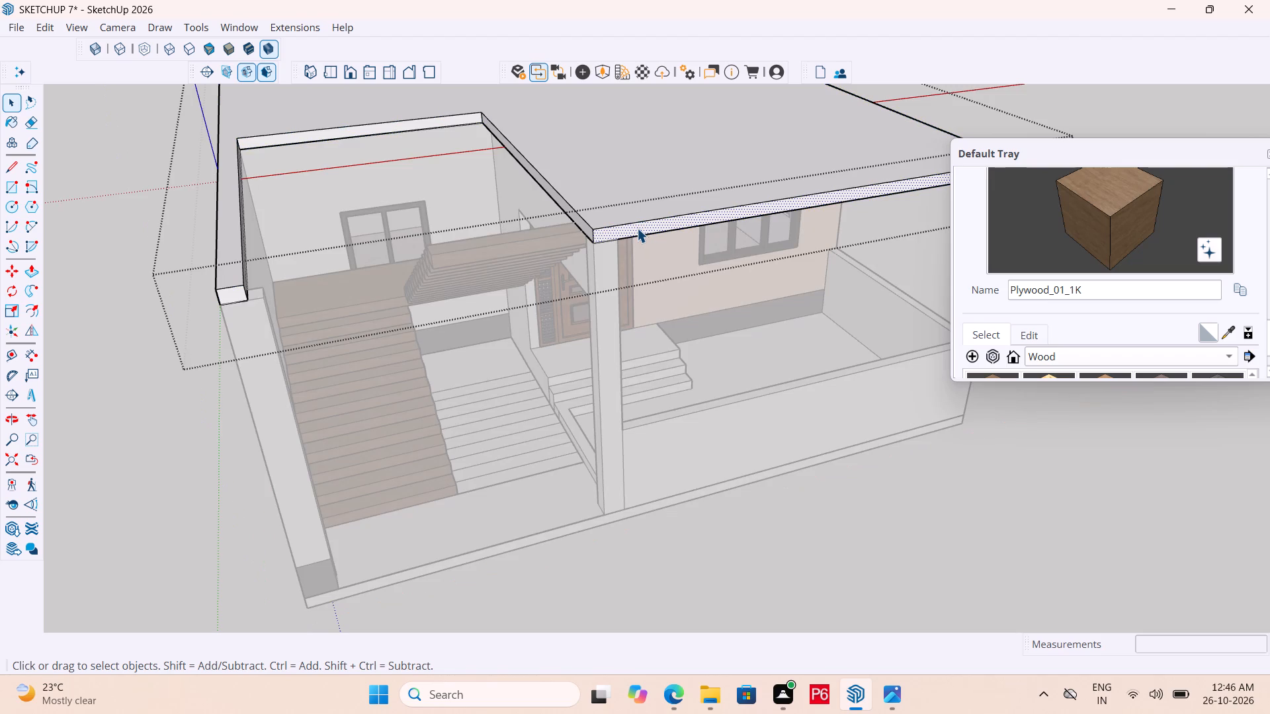
{"action": "key", "text": "p"}
{"action": "left_click", "coordinate": [637, 228]}
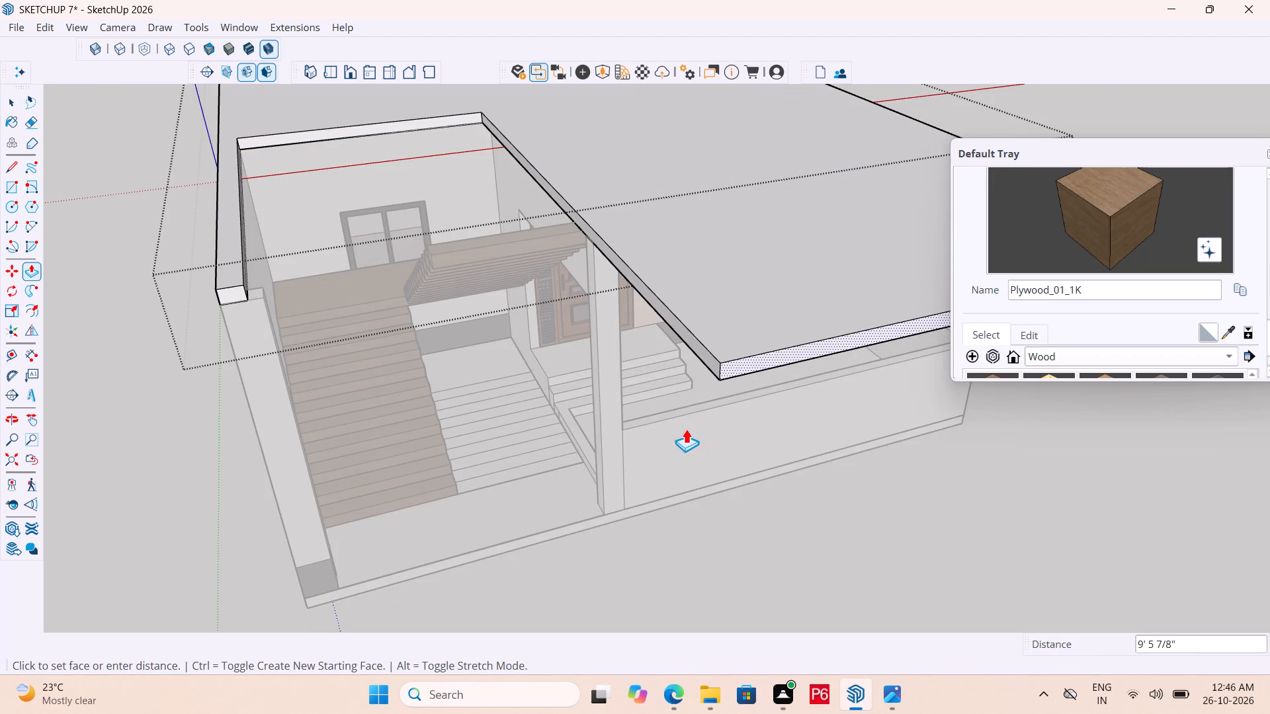
{"action": "type", "text": "3'"}
{"action": "key", "text": "Return"}
{"action": "middle_click_drag", "start_coordinate": [634, 414], "coordinate": [677, 429]}
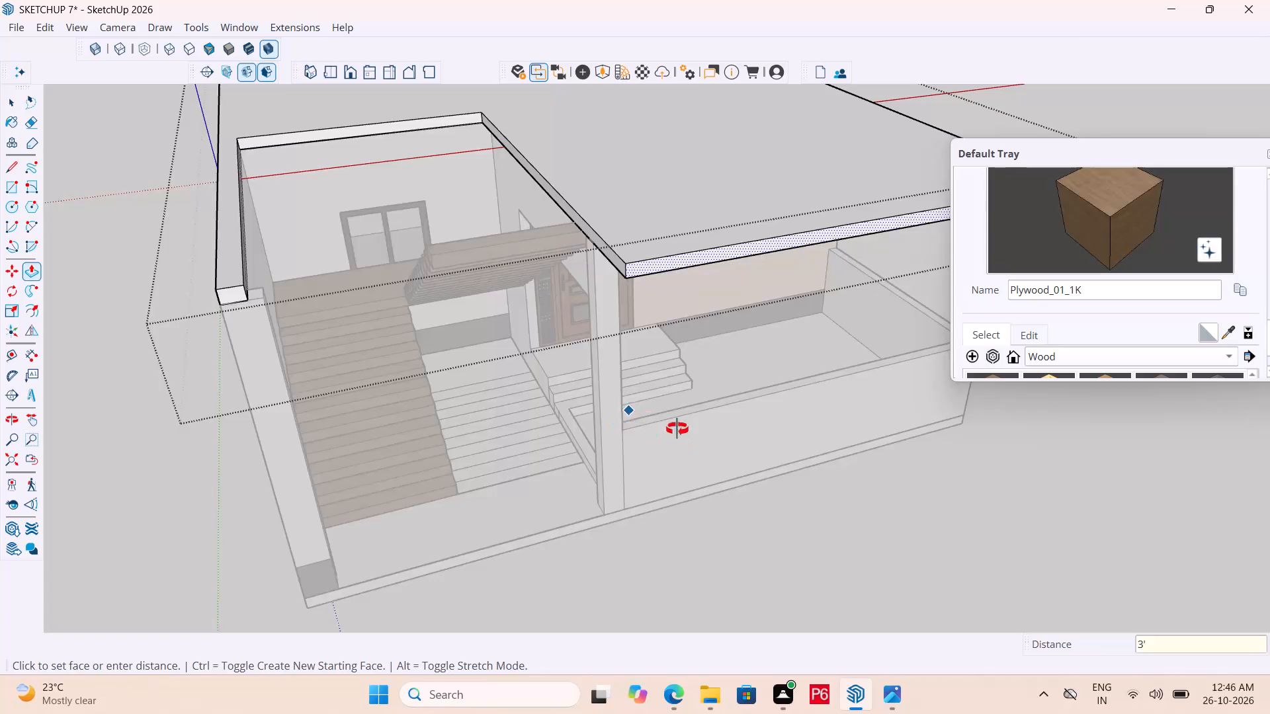
{"action": "middle_click_drag", "start_coordinate": [677, 429], "coordinate": [749, 507]}
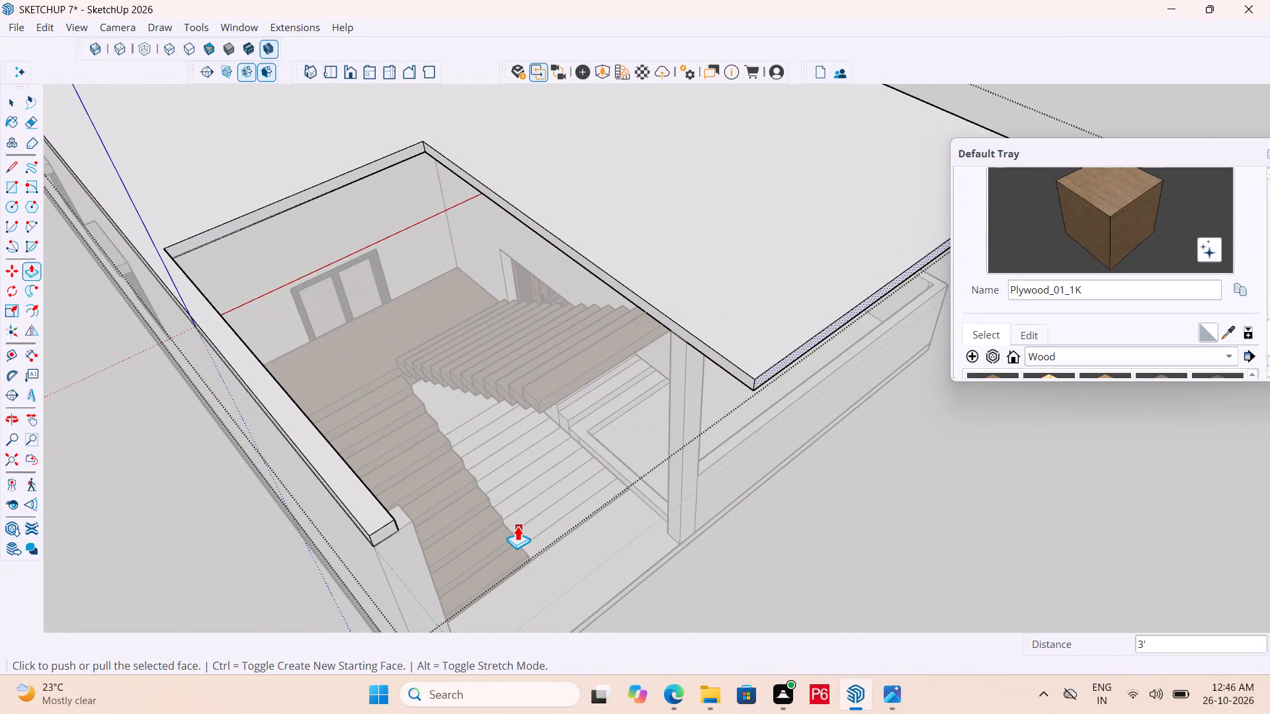
{"action": "key", "text": "ctrl+s"}
{"action": "key", "text": "ctrl+s"}
{"action": "key", "text": "ctrl+s"}
Close the roof slab group and examine the extended slab, stair opening, porch and window walls from several angles.
{"action": "scroll", "coordinate": [677, 400], "scroll_direction": "down", "scroll_amount": 5}
{"action": "middle_click_drag", "start_coordinate": [662, 446], "coordinate": [540, 434]}
{"action": "middle_click_drag", "start_coordinate": [538, 434], "coordinate": [512, 435]}
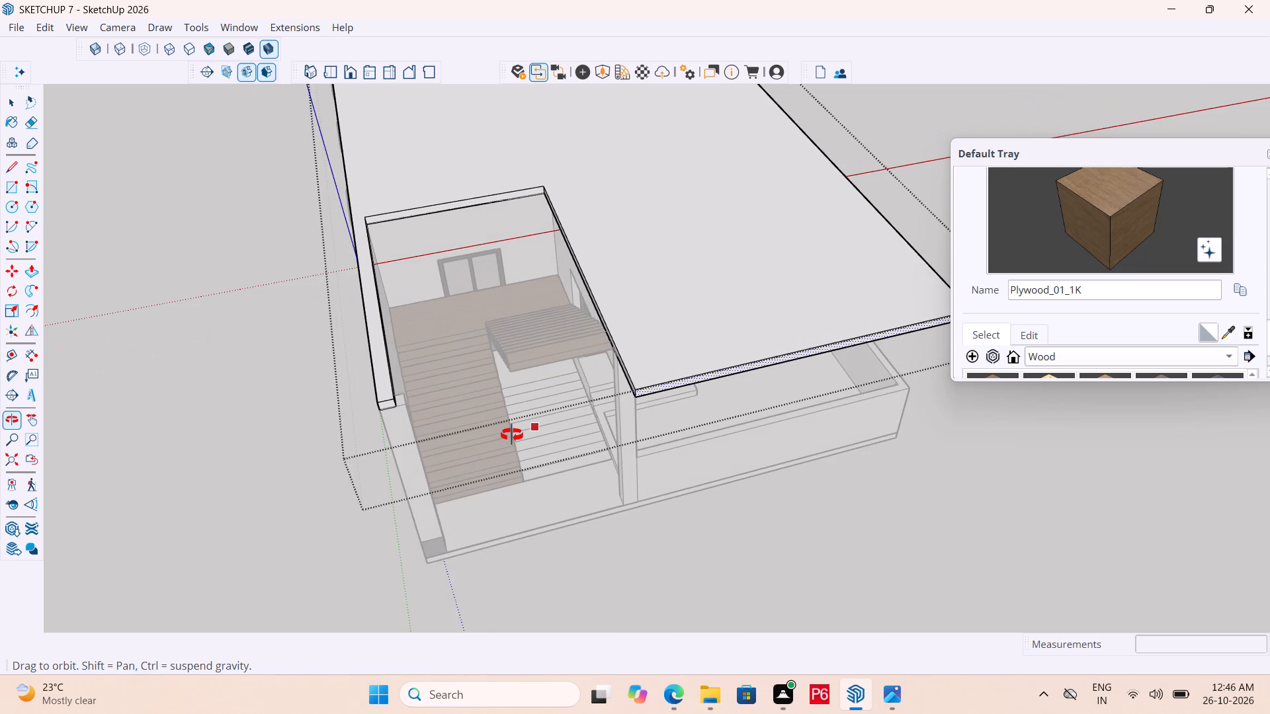
{"action": "middle_click_drag", "start_coordinate": [512, 435], "coordinate": [595, 278]}
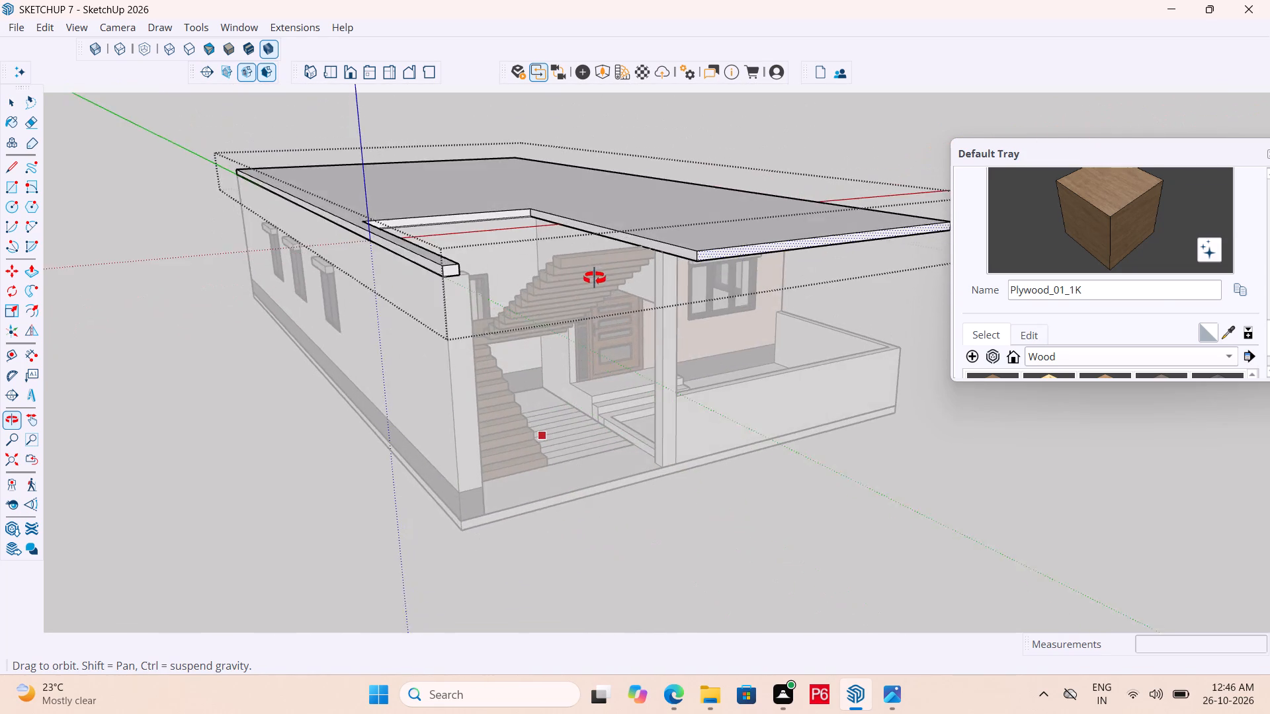
{"action": "middle_click_drag", "start_coordinate": [595, 278], "coordinate": [474, 342]}
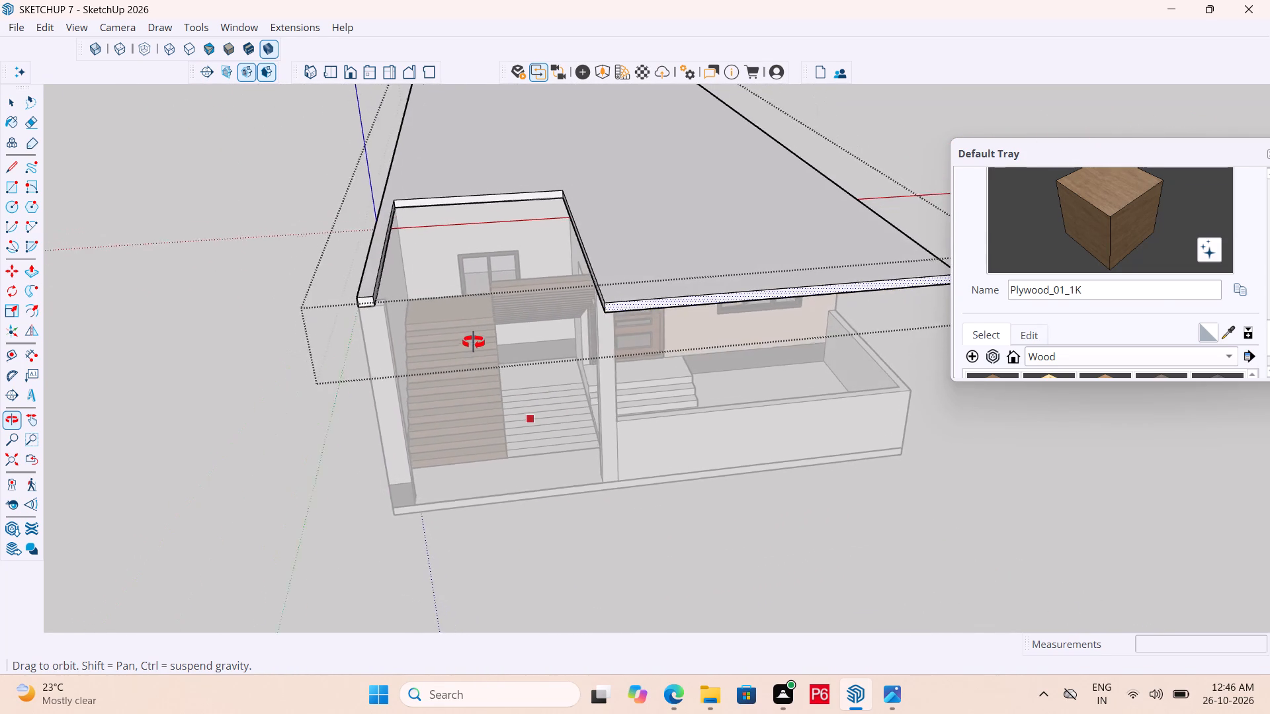
{"action": "middle_click_drag", "start_coordinate": [474, 342], "coordinate": [499, 363]}
{"action": "middle_click_drag", "start_coordinate": [499, 364], "coordinate": [595, 399]}
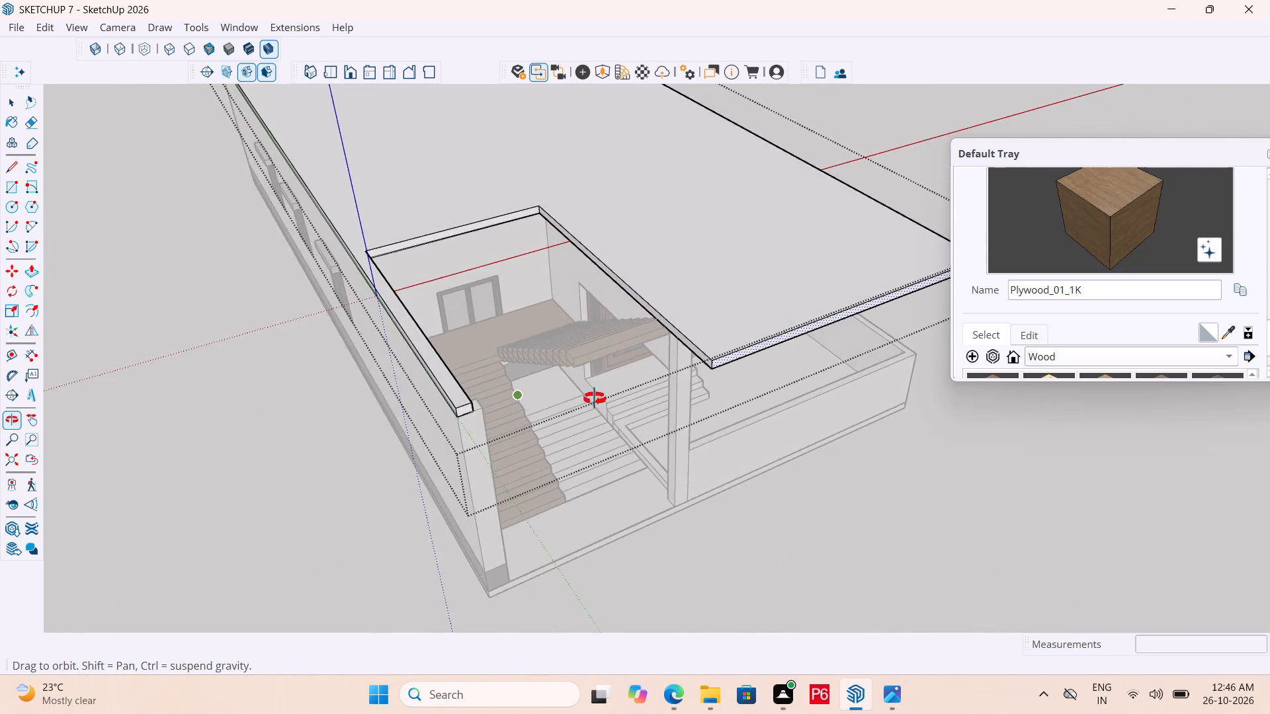
{"action": "middle_click_drag", "start_coordinate": [595, 399], "coordinate": [707, 390]}
{"action": "middle_click_drag", "start_coordinate": [707, 390], "coordinate": [689, 401]}
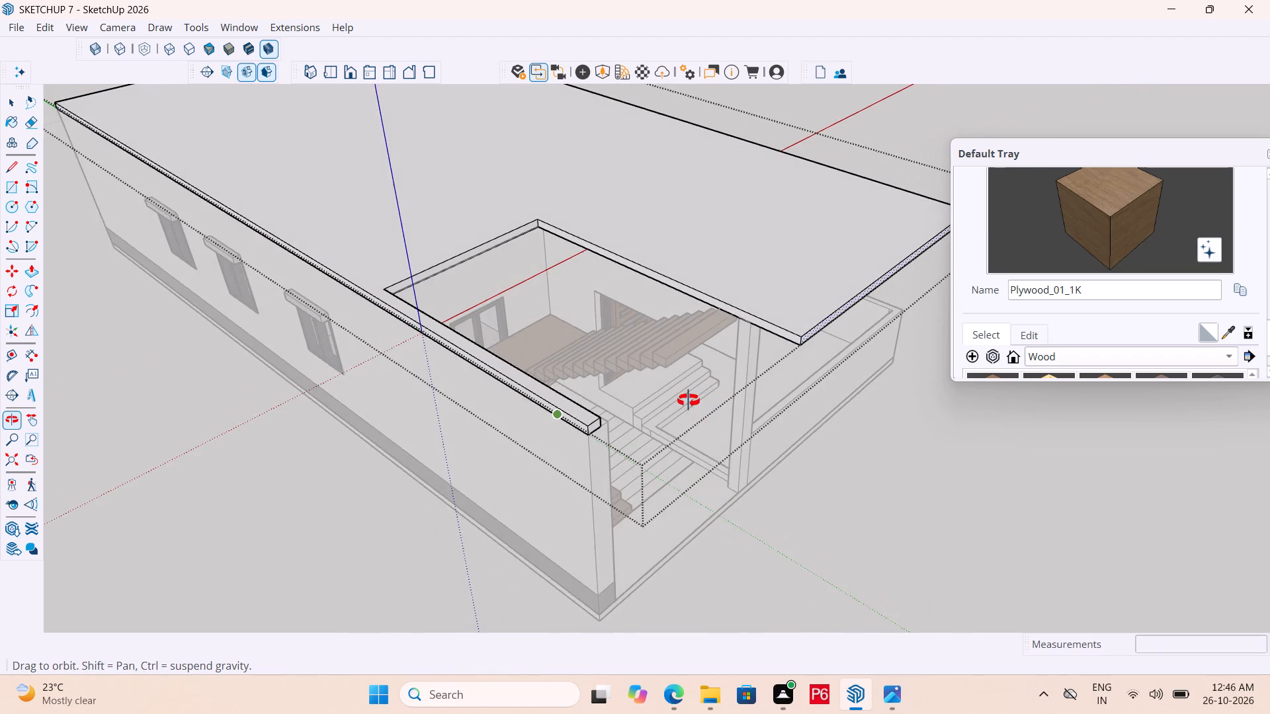
{"action": "middle_click_drag", "start_coordinate": [689, 401], "coordinate": [478, 398]}
{"action": "key", "text": "space"}
{"action": "left_click", "coordinate": [970, 557]}
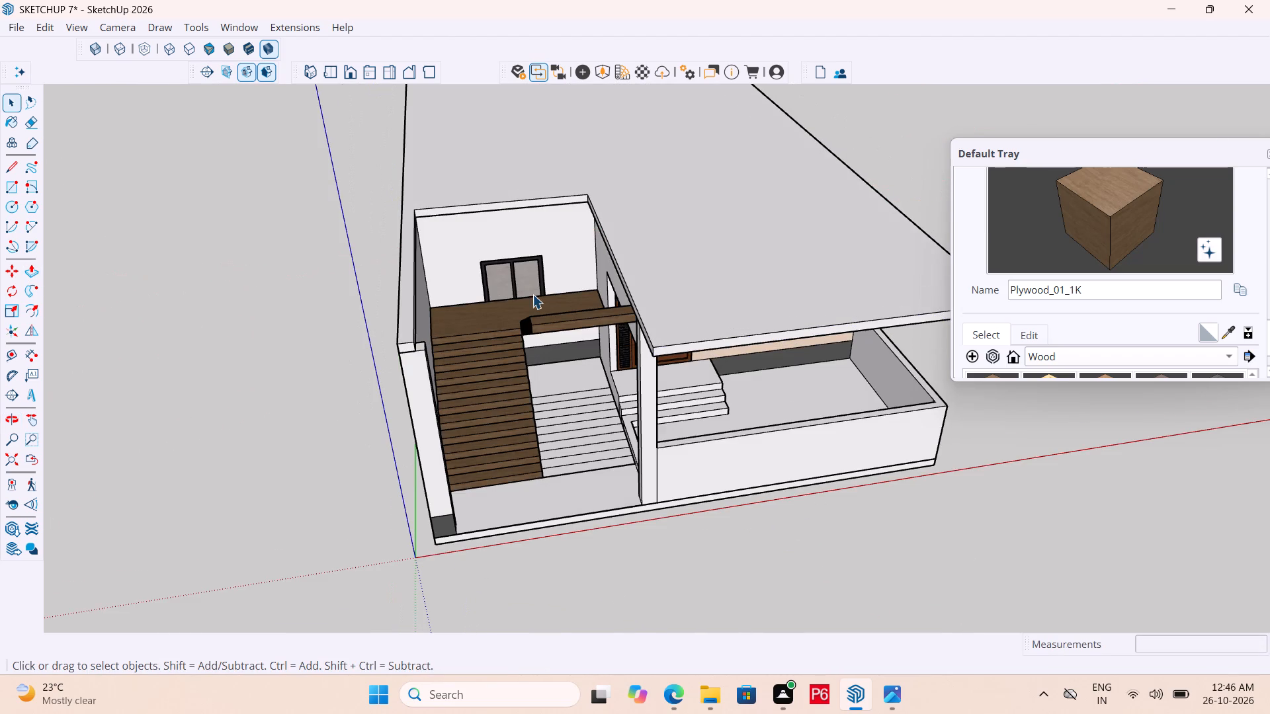
{"action": "scroll", "coordinate": [532, 294], "scroll_direction": "down", "scroll_amount": 1}
{"action": "middle_click_drag", "start_coordinate": [533, 294], "coordinate": [665, 339]}
{"action": "left_click", "coordinate": [822, 303]}
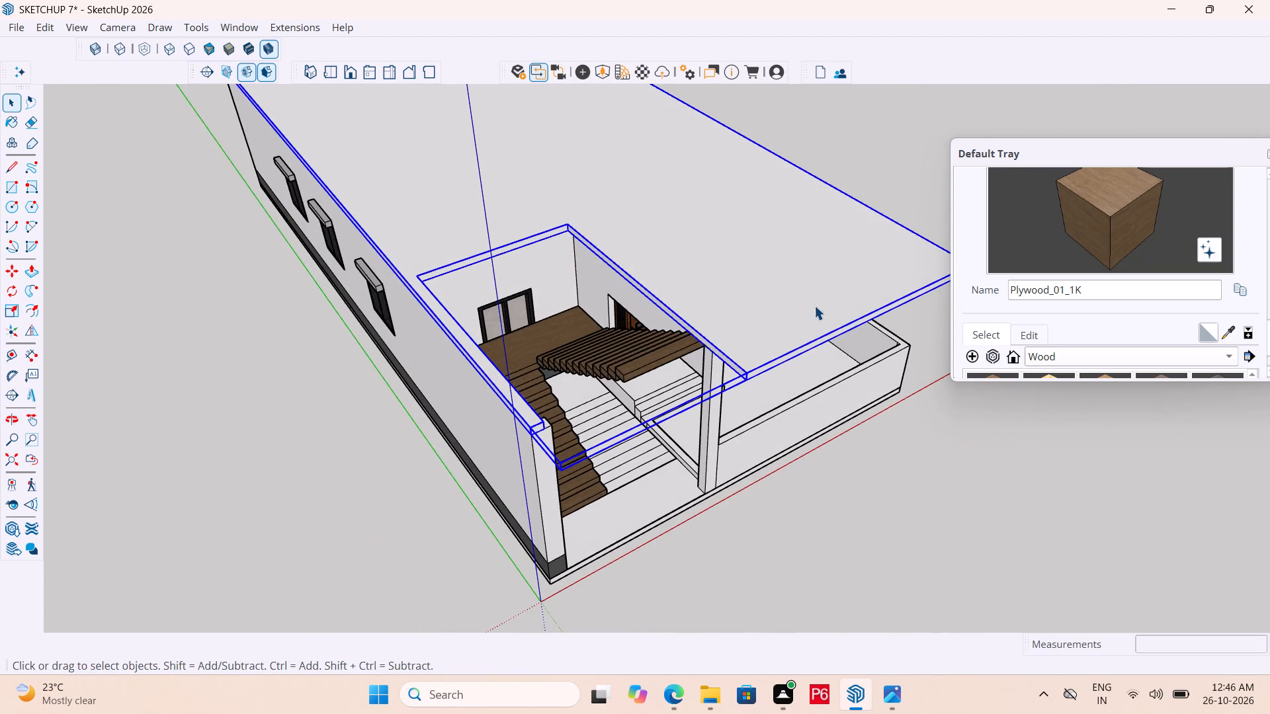
{"action": "scroll", "coordinate": [607, 426], "scroll_direction": "down", "scroll_amount": 8}
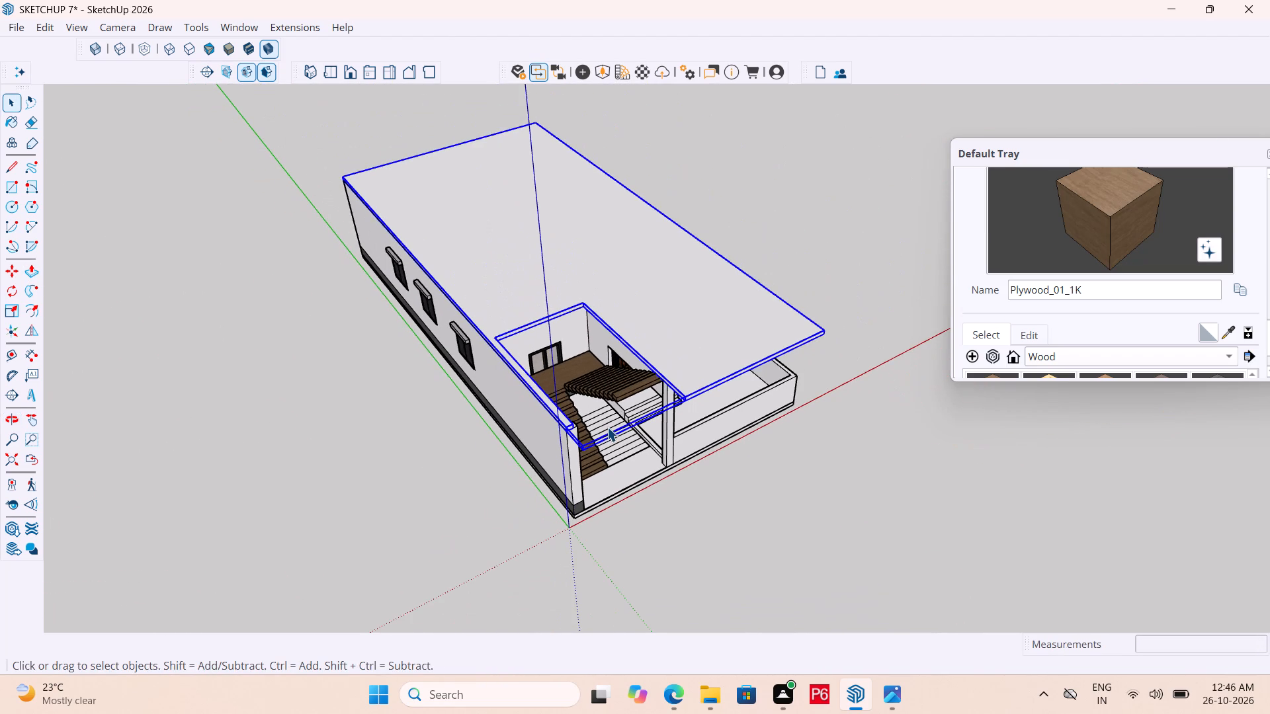
{"action": "middle_click_drag", "start_coordinate": [580, 329], "coordinate": [261, 248]}
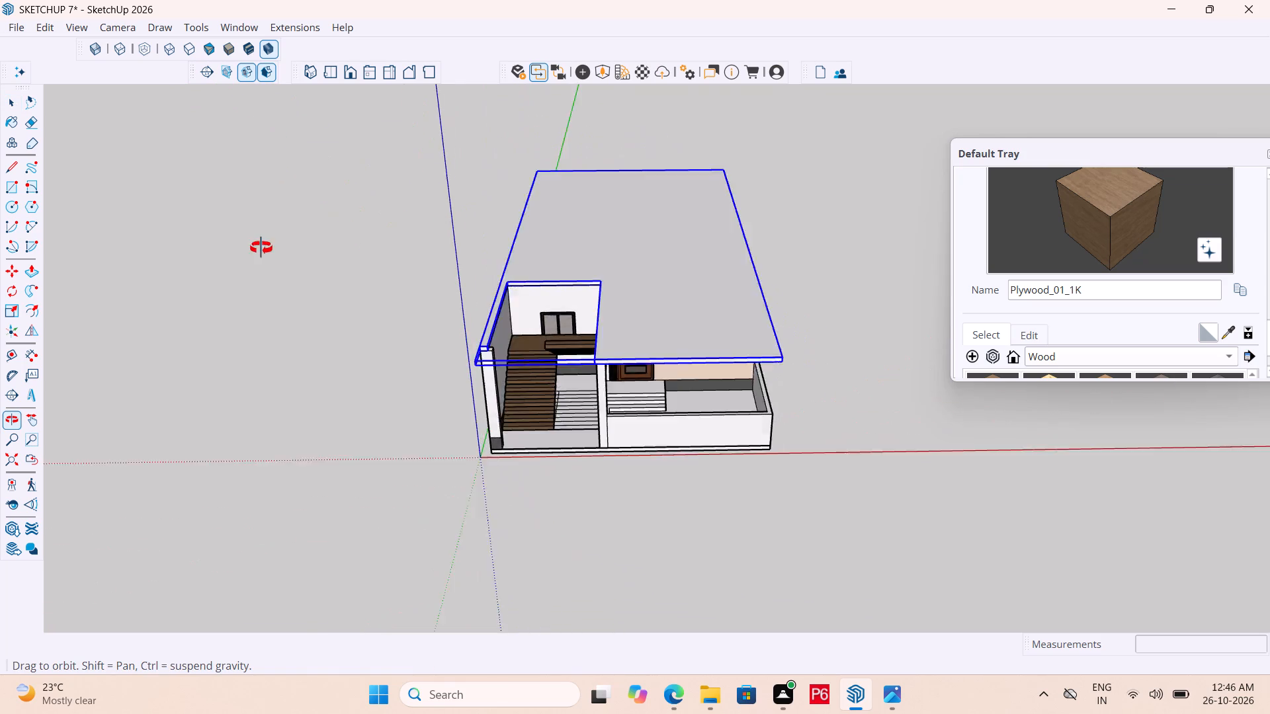
{"action": "middle_click_drag", "start_coordinate": [261, 248], "coordinate": [126, 297]}
{"action": "scroll", "coordinate": [865, 417], "scroll_direction": "down", "scroll_amount": 2}
{"action": "middle_click_drag", "start_coordinate": [864, 416], "coordinate": [702, 231]}
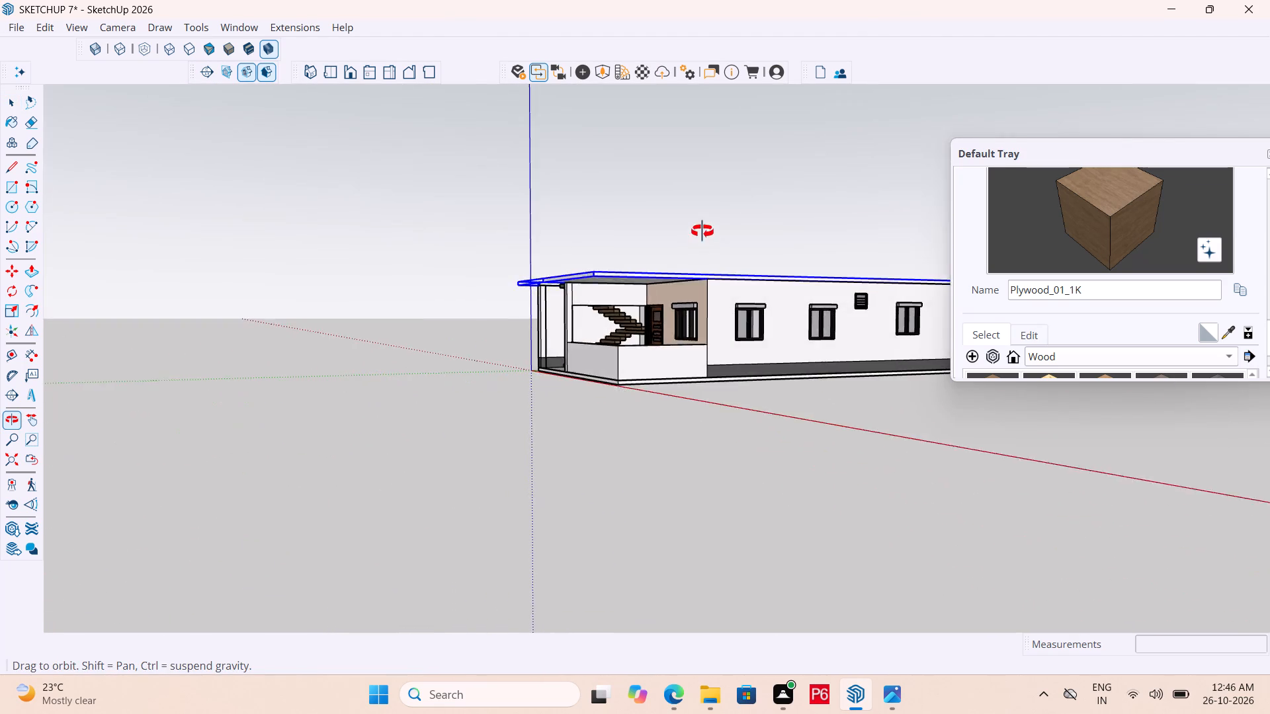
{"action": "middle_click_drag", "start_coordinate": [702, 231], "coordinate": [807, 339]}
{"action": "scroll", "coordinate": [812, 351], "scroll_direction": "up", "scroll_amount": 16}
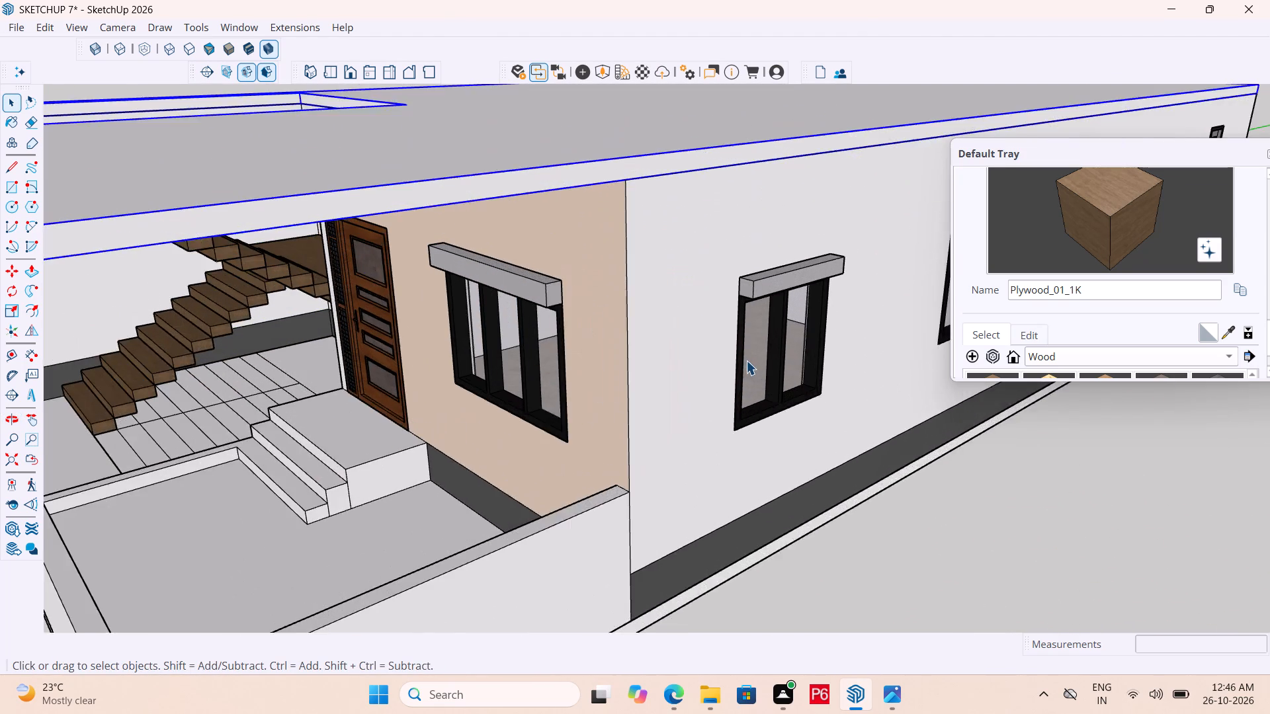
{"action": "scroll", "coordinate": [746, 360], "scroll_direction": "up", "scroll_amount": 4}
{"action": "scroll", "coordinate": [734, 324], "scroll_direction": "down", "scroll_amount": 6}
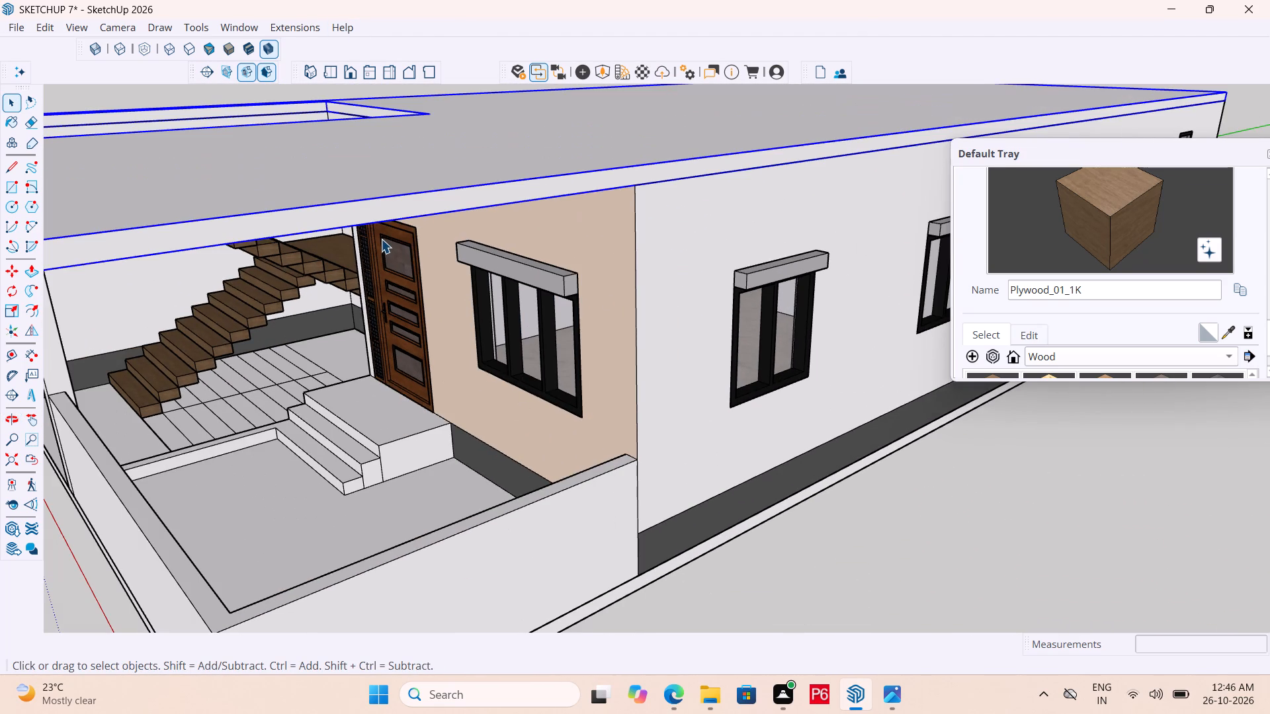
Save the model with the extended roof slab.
{"action": "key", "text": "ctrl+s"}
{"action": "key", "text": "ctrl+s"}
{"action": "key", "text": "ctrl+s"}
{"action": "key", "text": "ctrl+s"}
{"action": "scroll", "coordinate": [527, 276], "scroll_direction": "down", "scroll_amount": 2}
{"action": "key", "text": "space"}
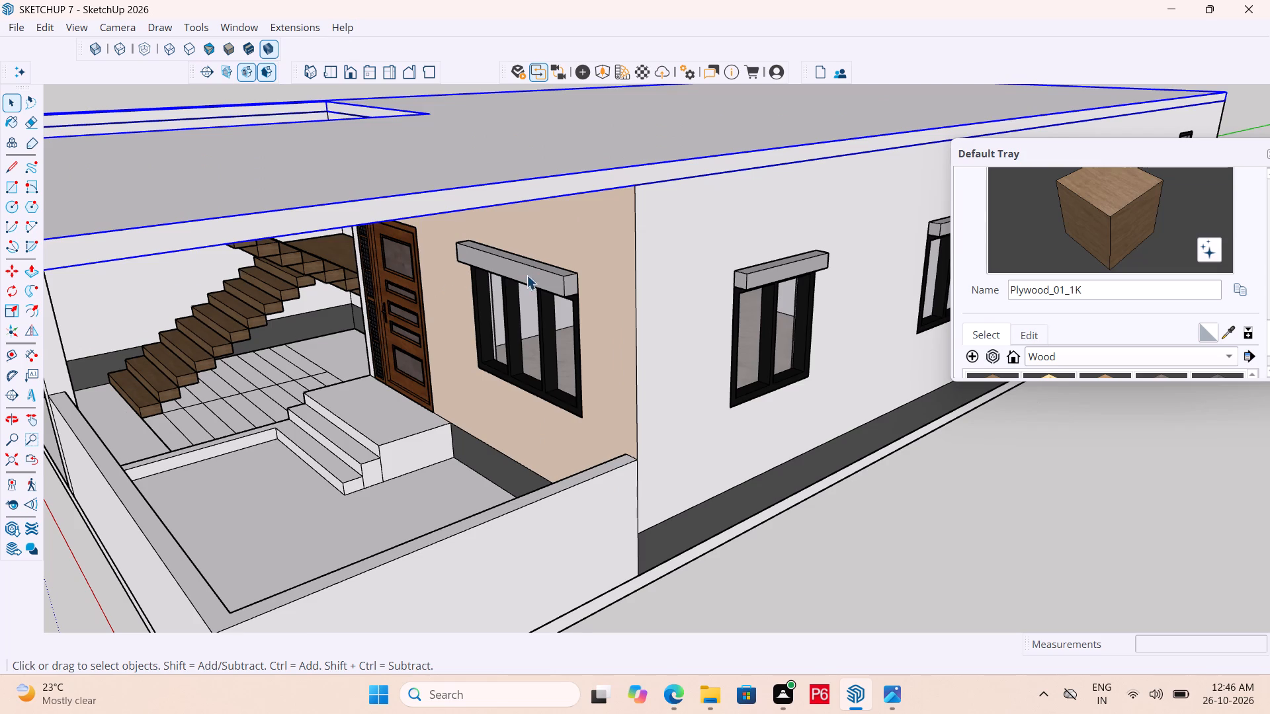
Open the group containing the porch entrance steps for editing and select the top face in front of the wooden door.
{"action": "scroll", "coordinate": [527, 275], "scroll_direction": "down", "scroll_amount": 4}
{"action": "middle_click_drag", "start_coordinate": [499, 349], "coordinate": [569, 376]}
{"action": "scroll", "coordinate": [476, 403], "scroll_direction": "up", "scroll_amount": 6}
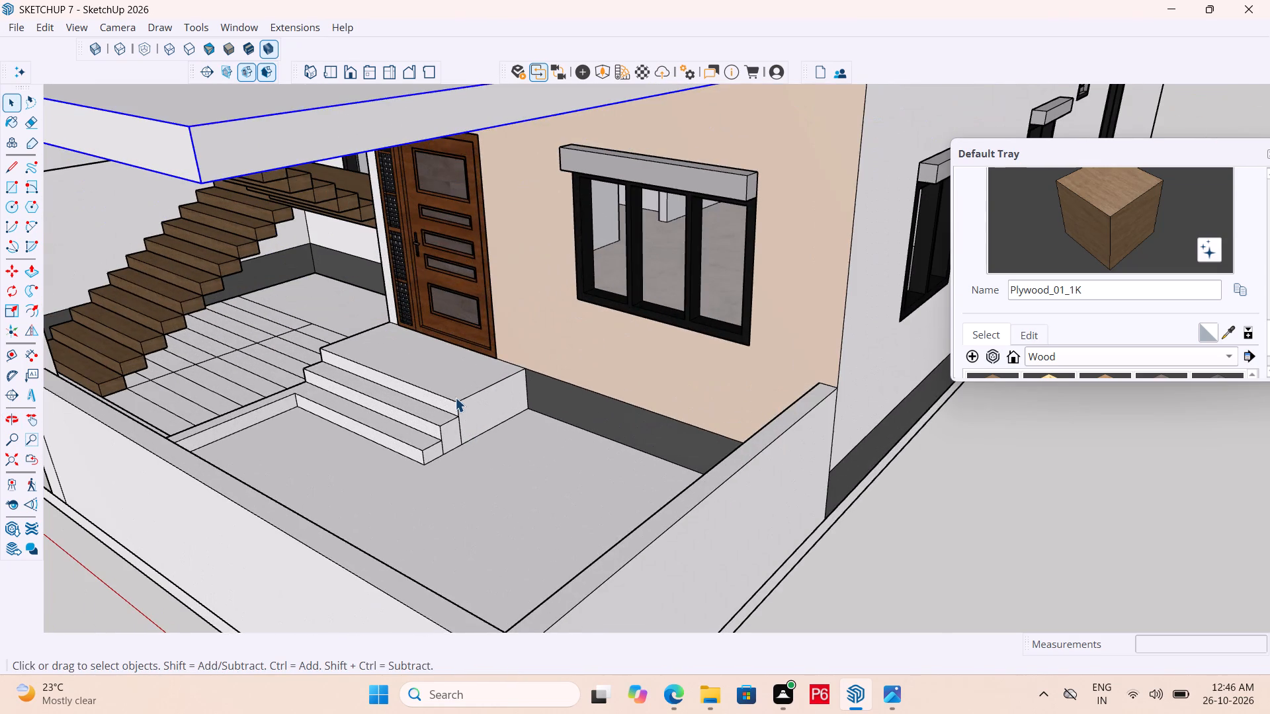
{"action": "left_click", "coordinate": [455, 397]}
{"action": "double_click", "coordinate": [455, 397]}
{"action": "left_click", "coordinate": [427, 382]}
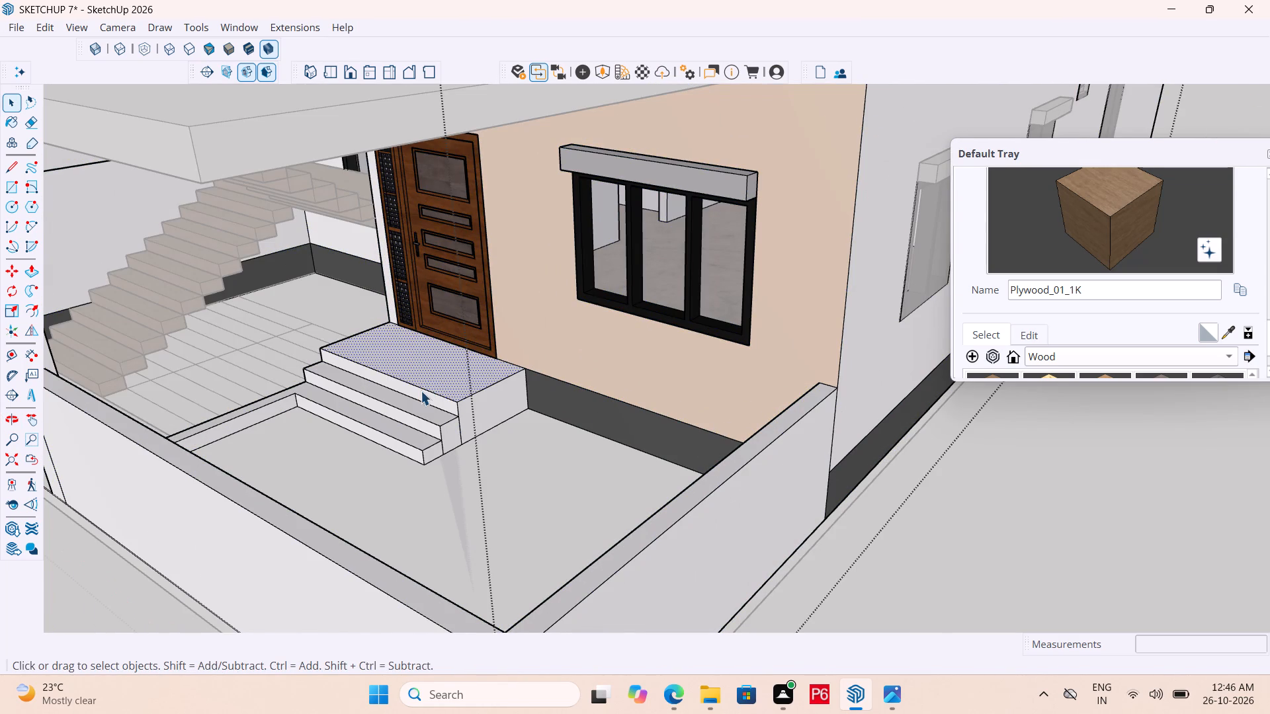
{"action": "middle_click_drag", "start_coordinate": [381, 412], "coordinate": [570, 407]}
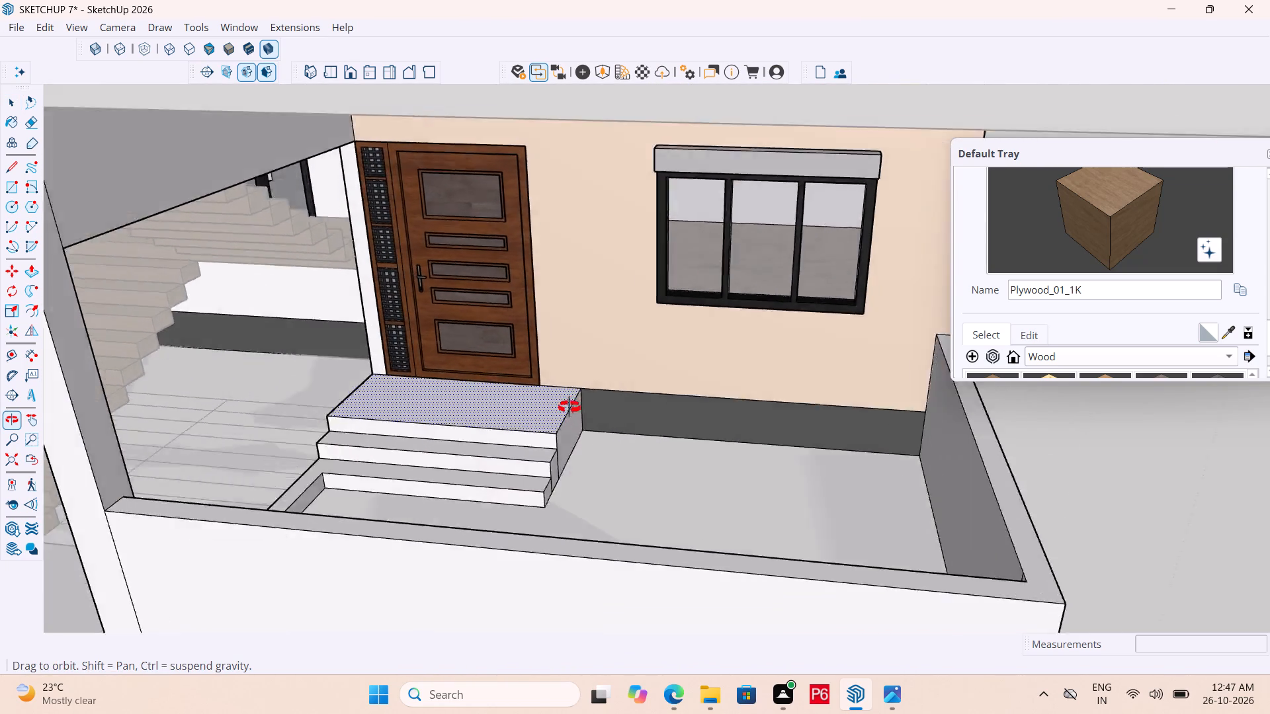
{"action": "middle_click_drag", "start_coordinate": [570, 407], "coordinate": [492, 420]}
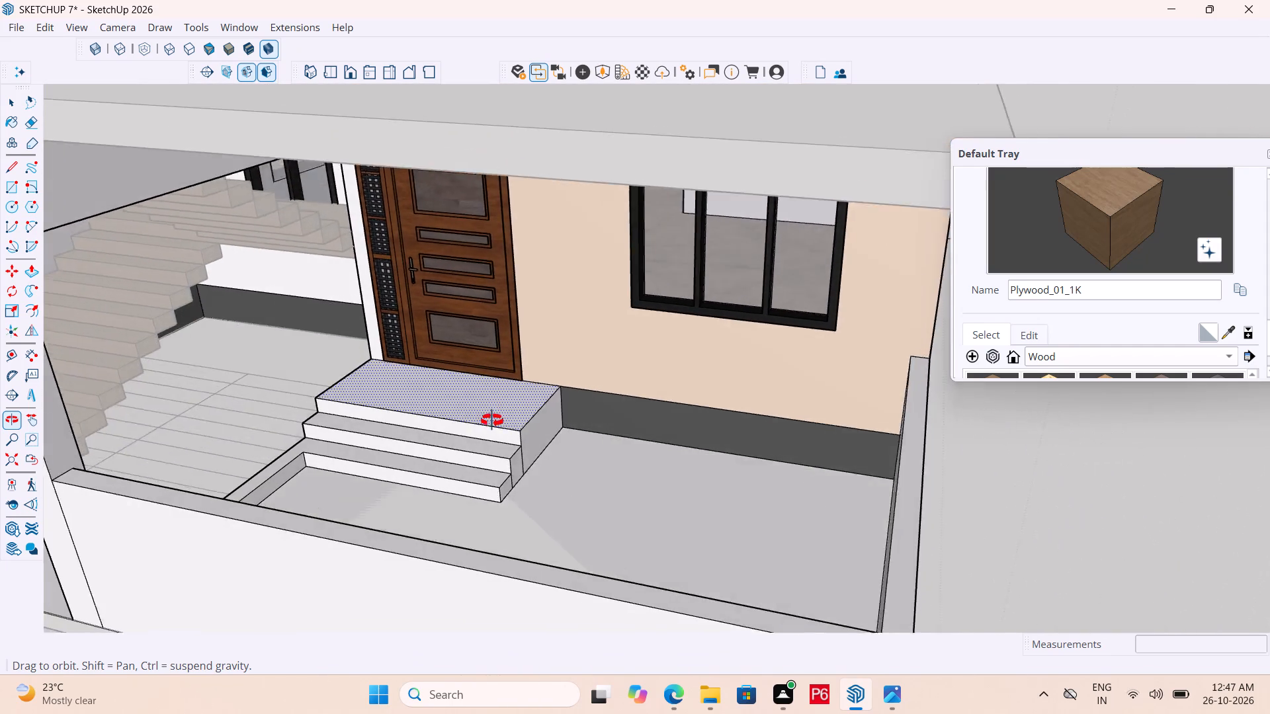
{"action": "middle_click_drag", "start_coordinate": [492, 420], "coordinate": [466, 430]}
{"action": "scroll", "coordinate": [540, 376], "scroll_direction": "down", "scroll_amount": 4}
{"action": "middle_click_drag", "start_coordinate": [511, 424], "coordinate": [480, 447]}
{"action": "scroll", "coordinate": [366, 475], "scroll_direction": "up", "scroll_amount": 6}
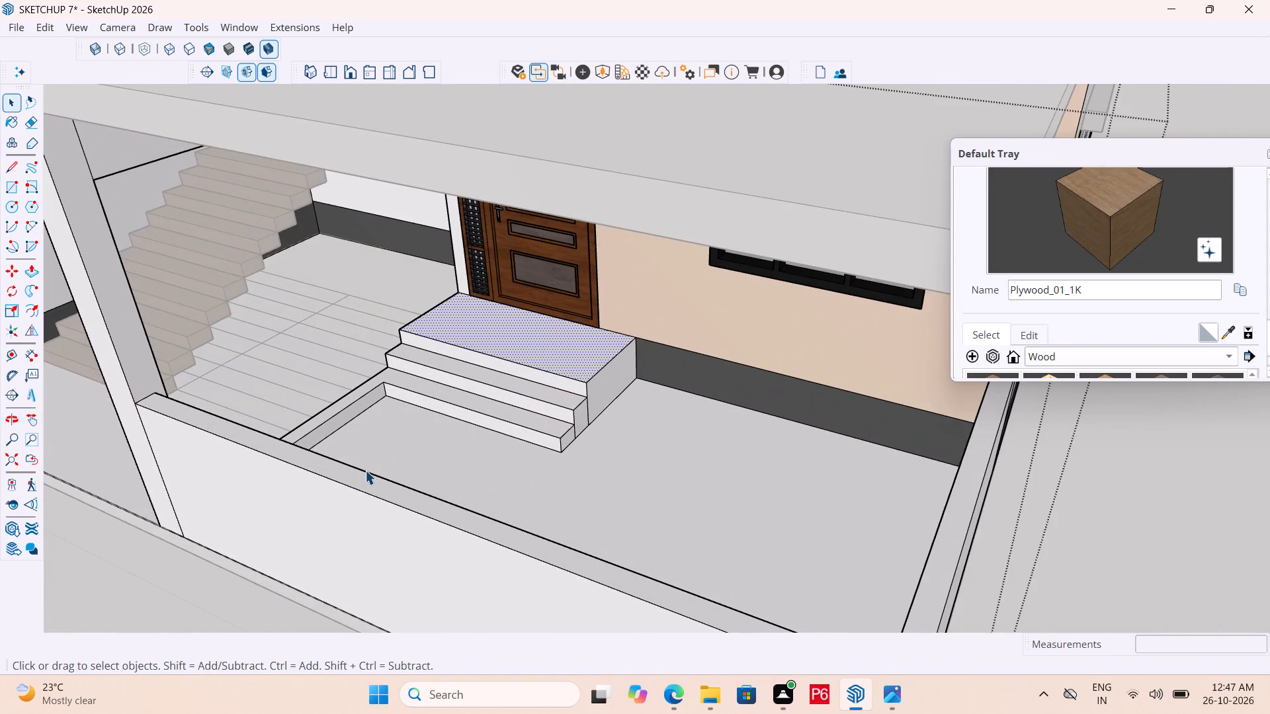
{"action": "middle_click_drag", "start_coordinate": [379, 463], "coordinate": [443, 445]}
{"action": "scroll", "coordinate": [382, 461], "scroll_direction": "up", "scroll_amount": 2}
{"action": "middle_click_drag", "start_coordinate": [792, 354], "coordinate": [765, 363]}
{"action": "scroll", "coordinate": [1201, 303], "scroll_direction": "down", "scroll_amount": 4}
Paint the top landing, its riser, and the middle step's tread and riser with Marble_01_1K from the Stone materials.
{"action": "left_click", "coordinate": [1102, 300]}
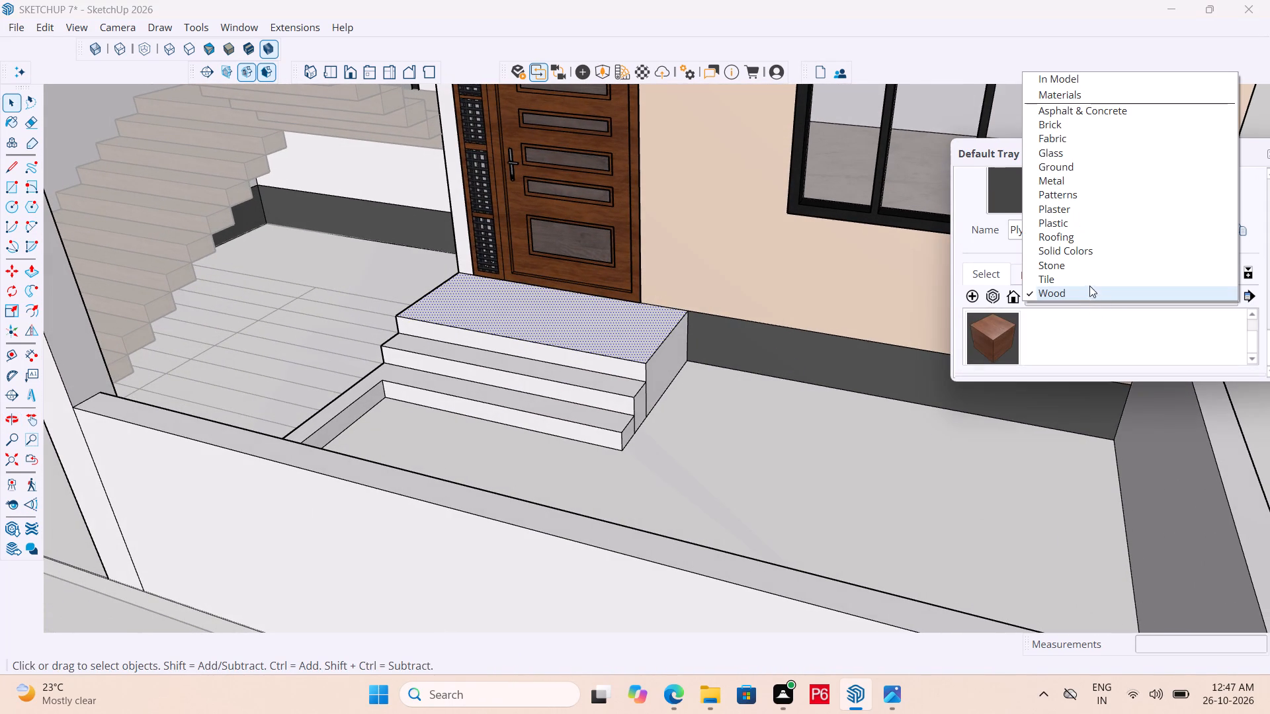
{"action": "left_click", "coordinate": [1085, 276]}
{"action": "left_click", "coordinate": [1080, 293]}
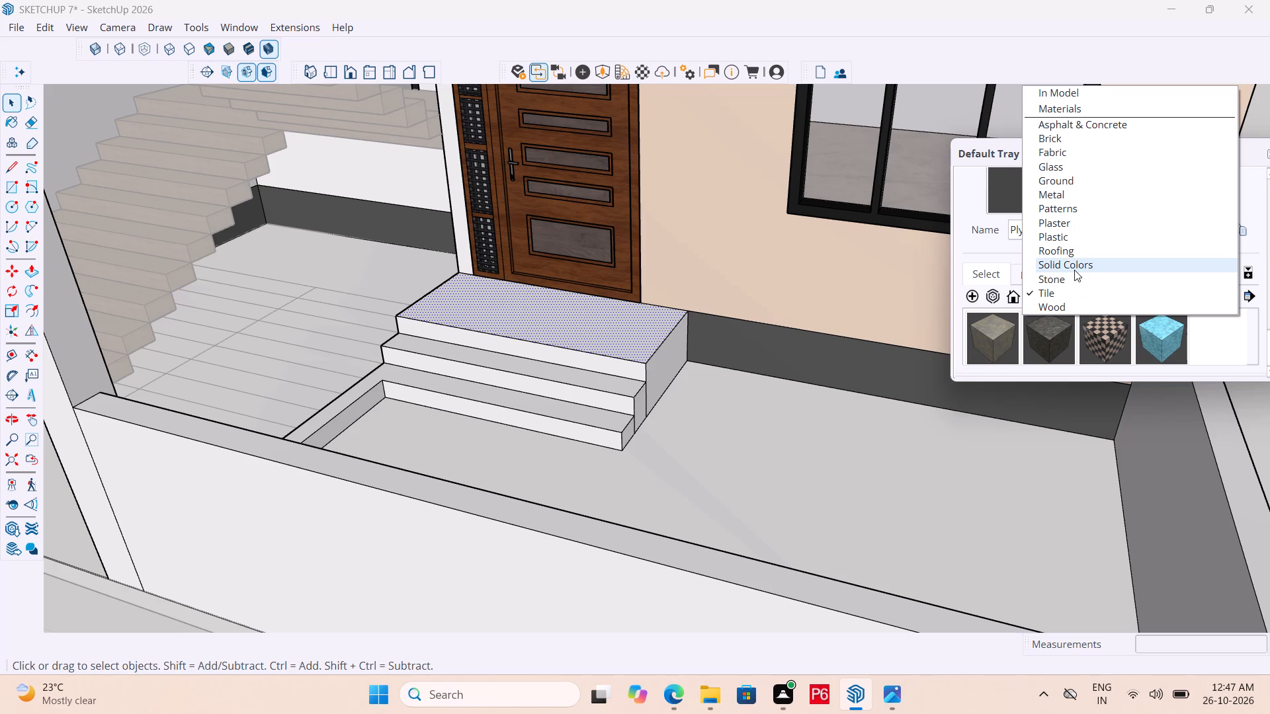
{"action": "left_click", "coordinate": [1072, 276]}
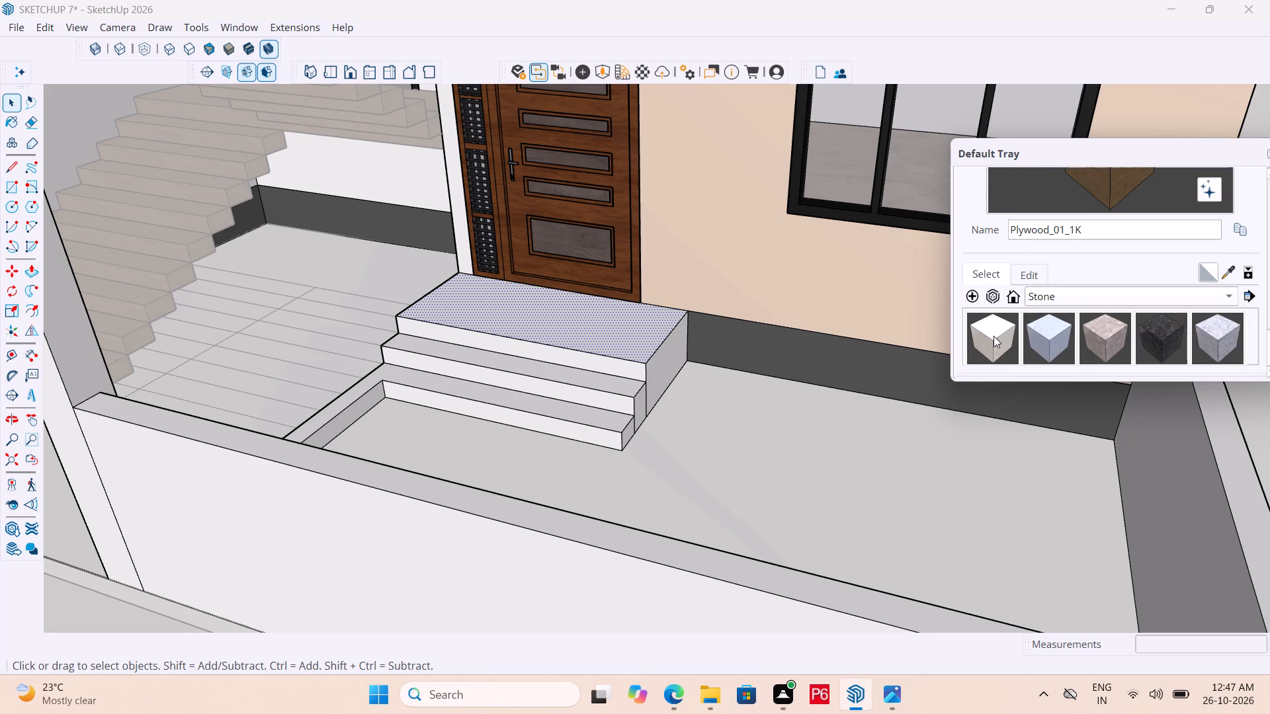
{"action": "left_click", "coordinate": [1006, 337]}
{"action": "left_click", "coordinate": [618, 334]}
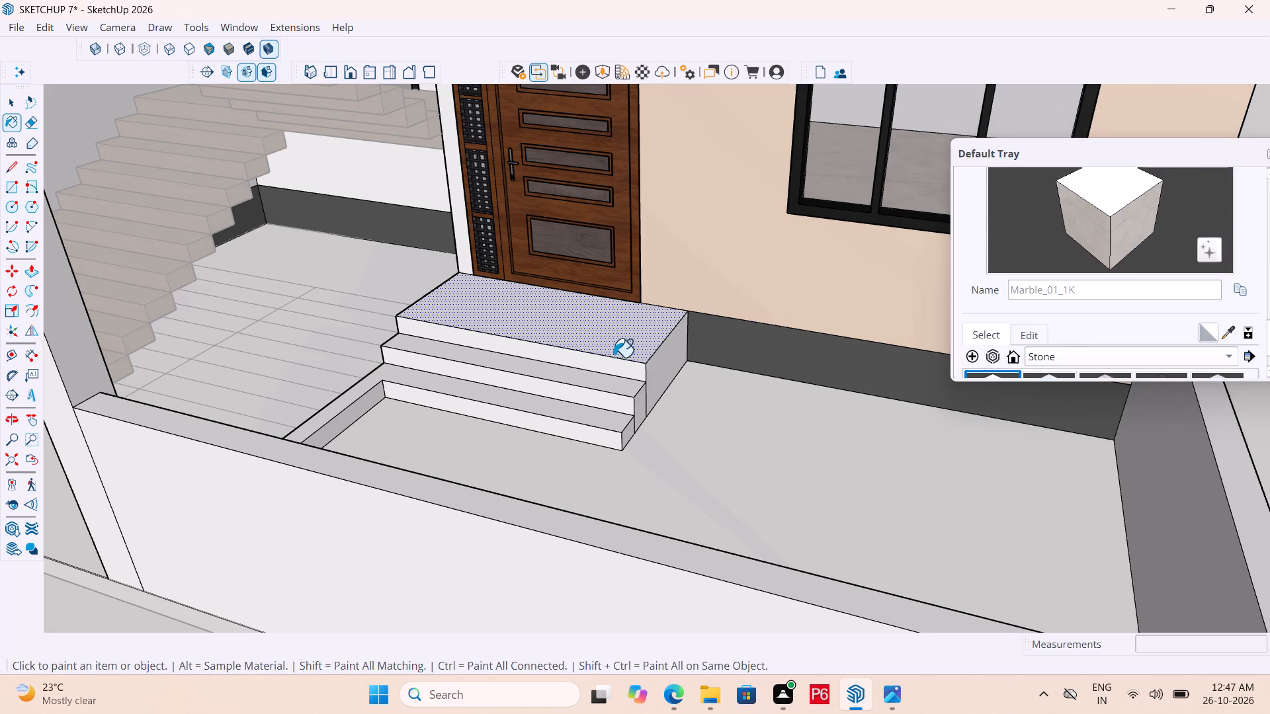
{"action": "left_click", "coordinate": [612, 374]}
{"action": "left_click", "coordinate": [616, 385]}
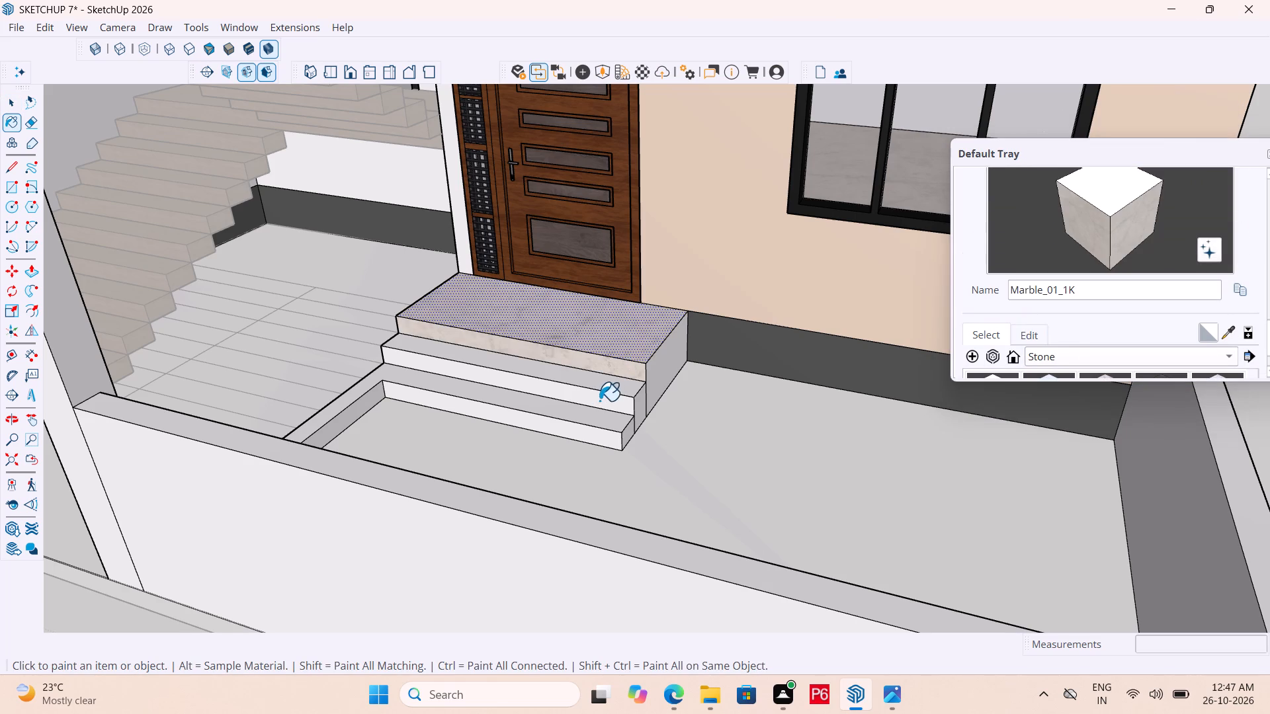
{"action": "left_click", "coordinate": [599, 401]}
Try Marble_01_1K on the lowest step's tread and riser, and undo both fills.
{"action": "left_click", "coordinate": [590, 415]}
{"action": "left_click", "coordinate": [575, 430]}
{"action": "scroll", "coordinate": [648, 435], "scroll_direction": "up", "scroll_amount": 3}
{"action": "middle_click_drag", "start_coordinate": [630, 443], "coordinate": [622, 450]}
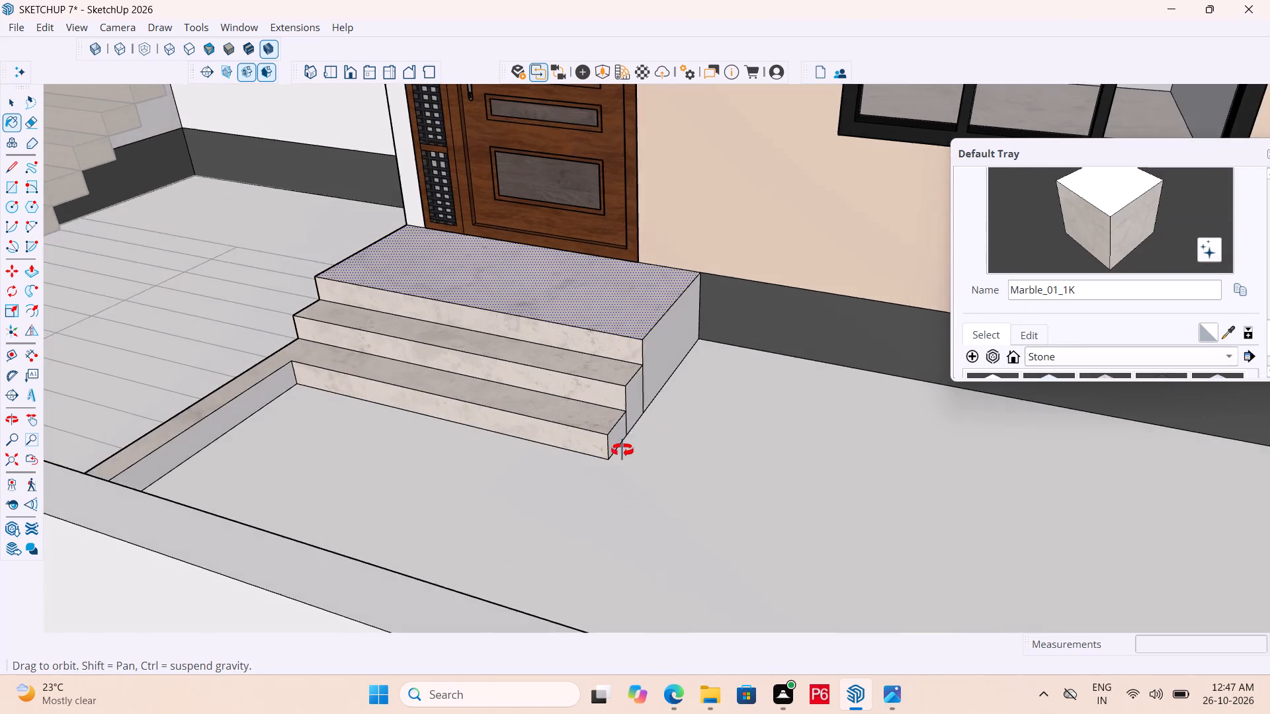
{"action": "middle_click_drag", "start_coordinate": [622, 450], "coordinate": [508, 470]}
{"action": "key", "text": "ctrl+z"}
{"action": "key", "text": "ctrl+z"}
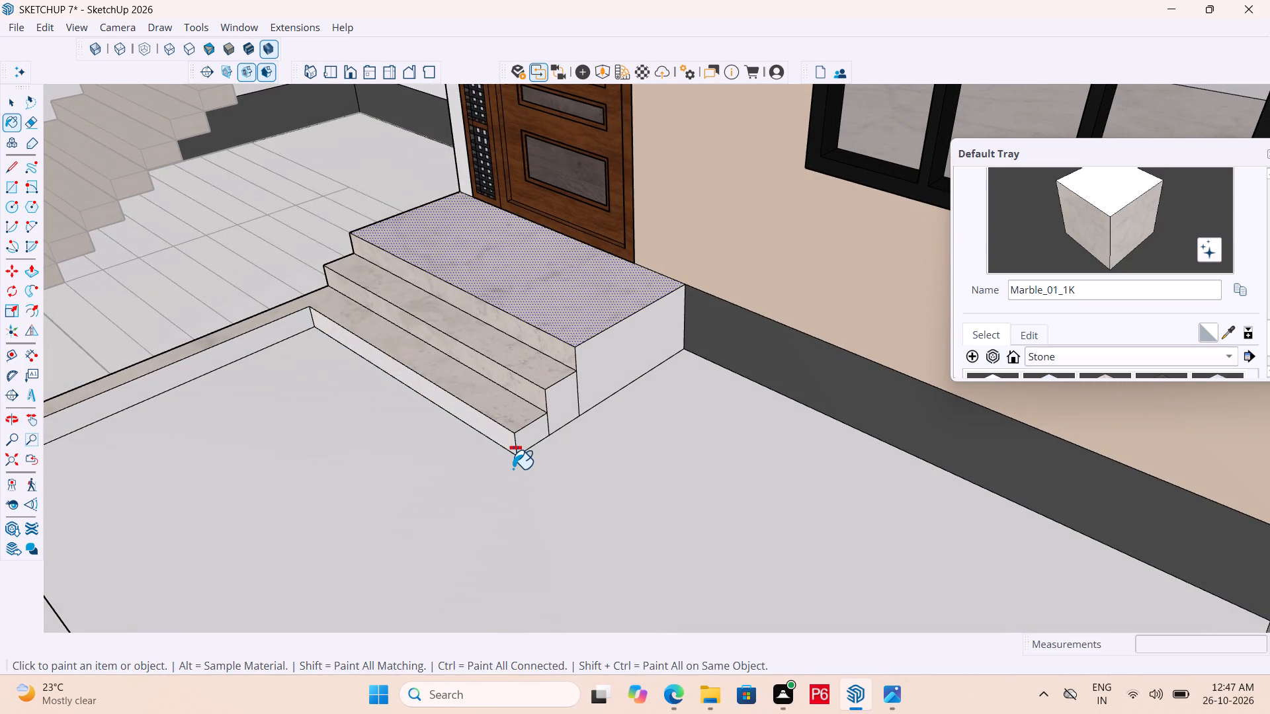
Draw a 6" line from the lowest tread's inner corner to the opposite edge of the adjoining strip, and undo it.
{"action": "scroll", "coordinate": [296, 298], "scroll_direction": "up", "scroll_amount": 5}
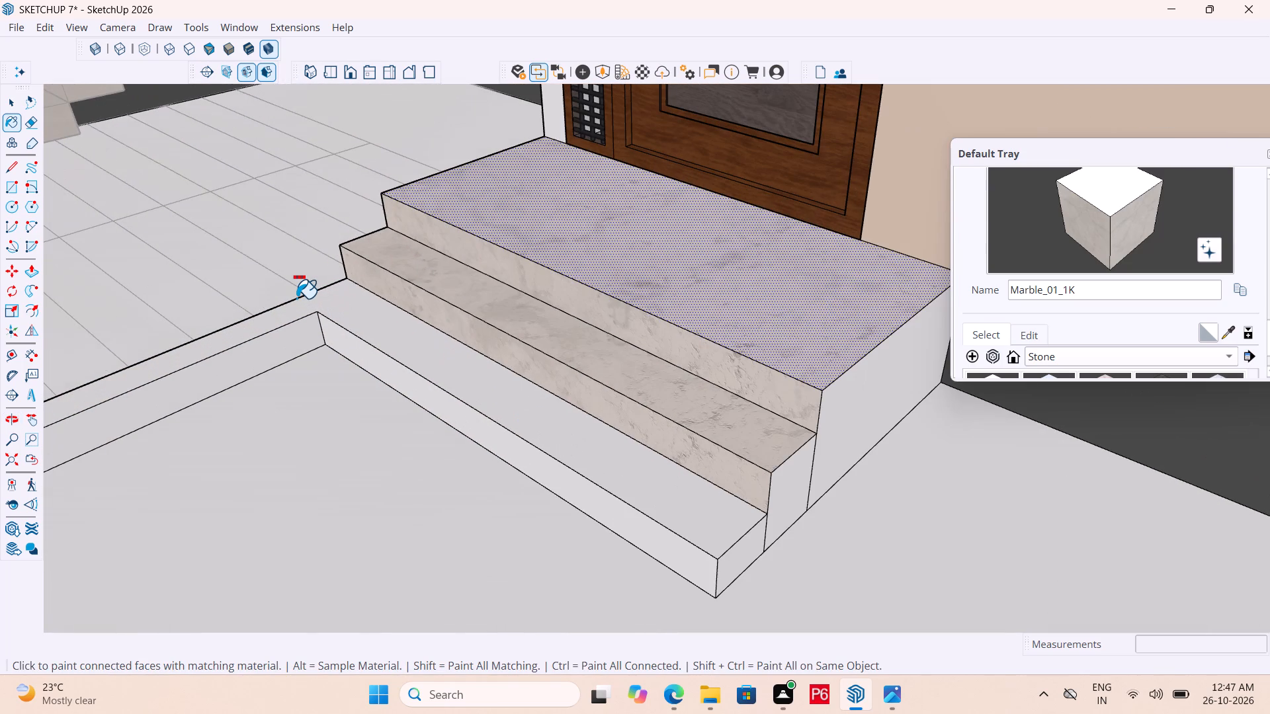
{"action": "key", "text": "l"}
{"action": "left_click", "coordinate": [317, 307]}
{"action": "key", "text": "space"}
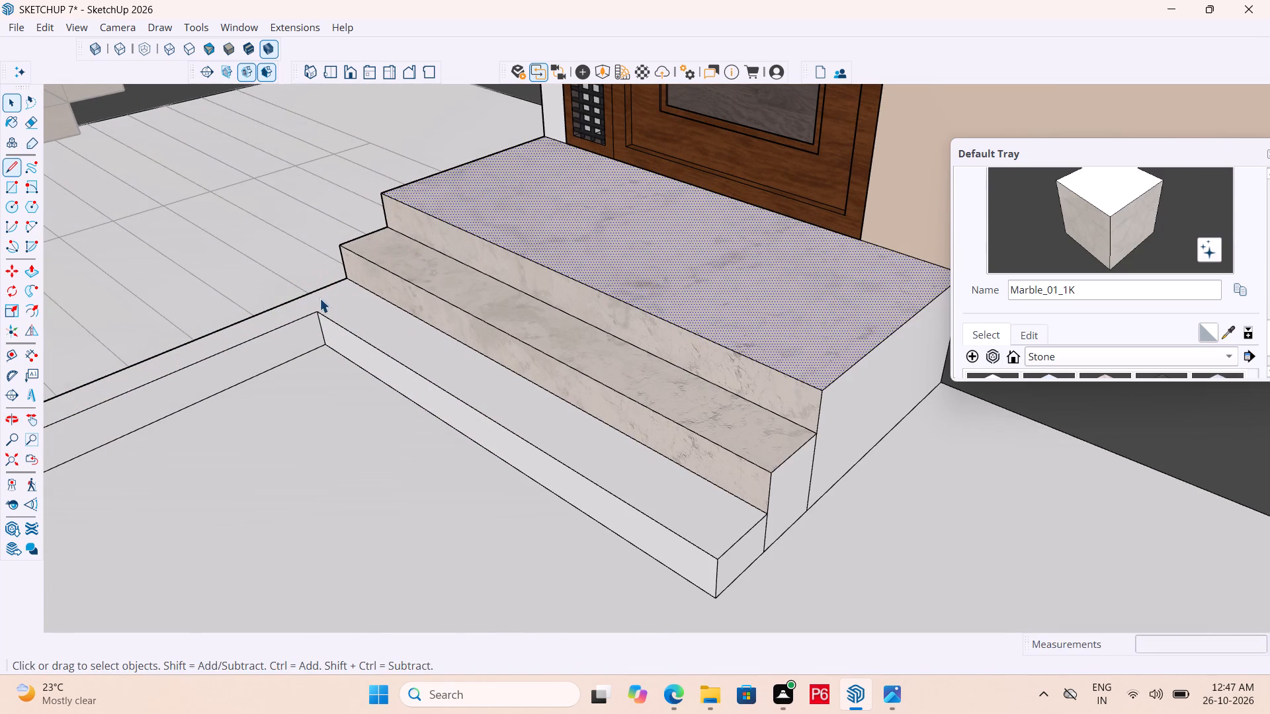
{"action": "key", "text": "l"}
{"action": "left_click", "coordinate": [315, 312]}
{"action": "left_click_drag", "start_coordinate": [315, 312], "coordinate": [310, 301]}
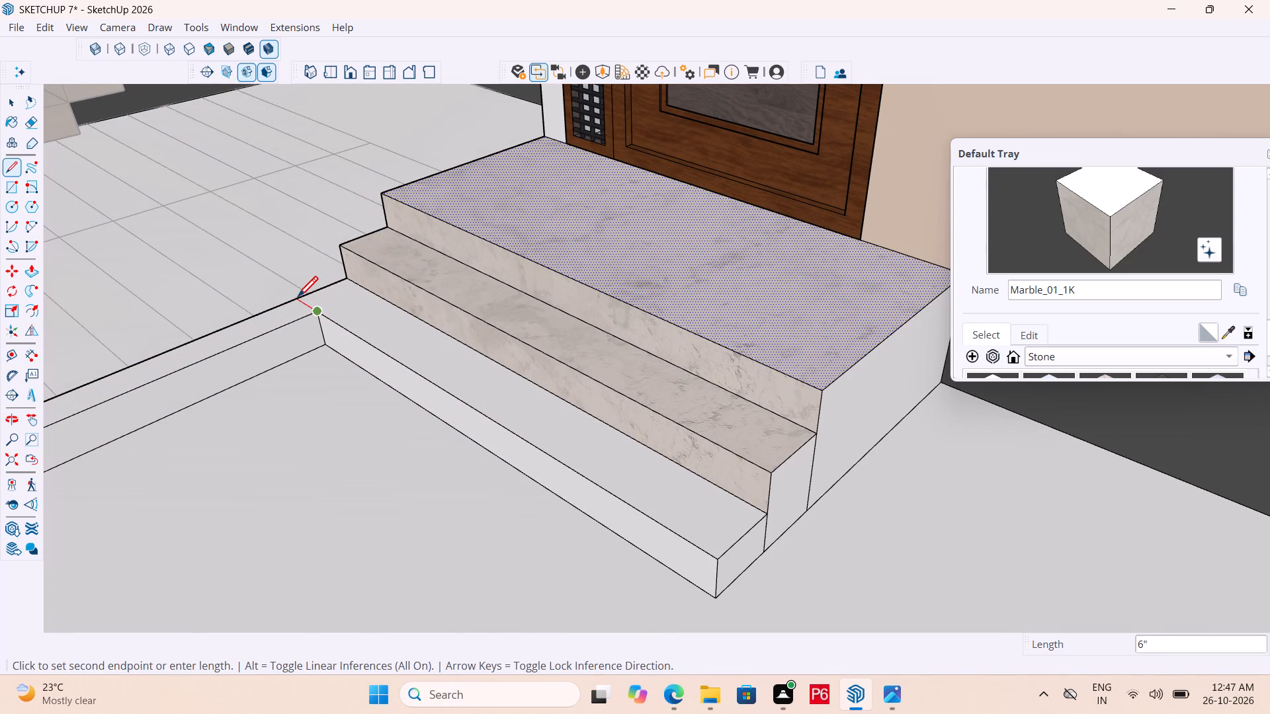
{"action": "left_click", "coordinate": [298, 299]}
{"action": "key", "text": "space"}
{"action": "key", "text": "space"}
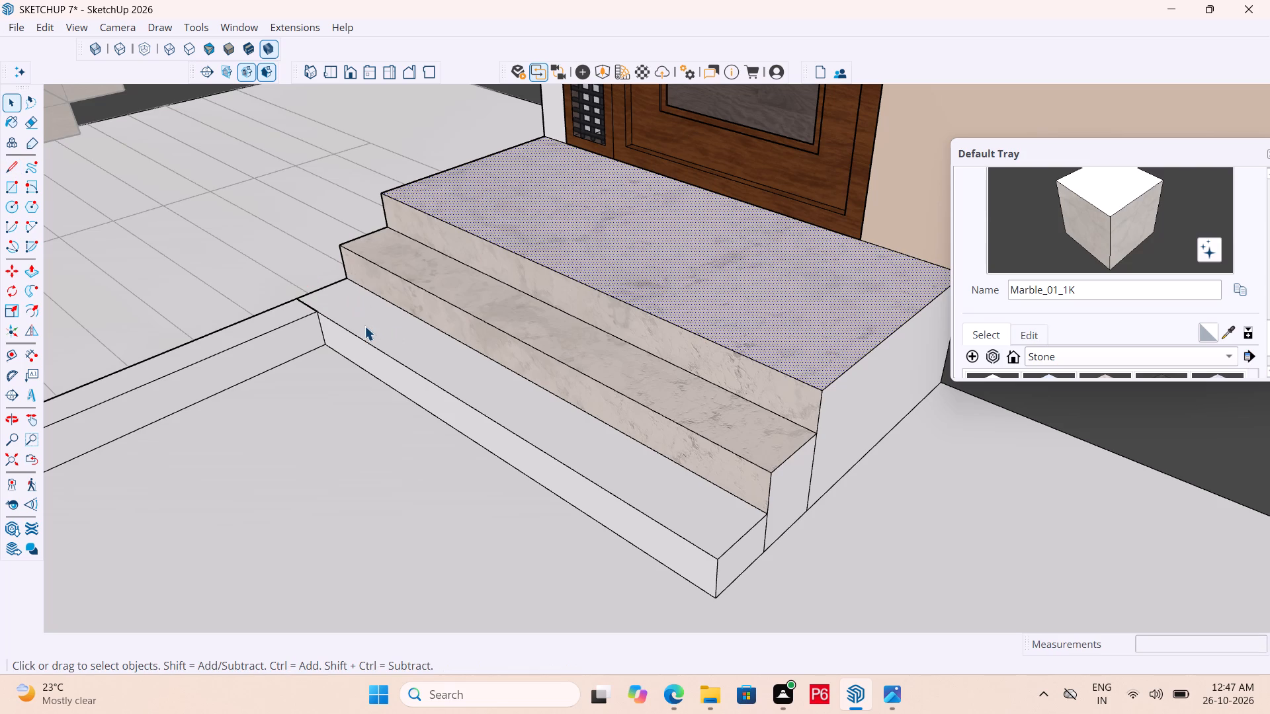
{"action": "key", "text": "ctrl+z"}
Draw a 6" line from the lowest tread's inner corner across to the opposite edge, separating the tread from the adjoining narrow strip.
{"action": "triple_click", "coordinate": [364, 327]}
{"action": "left_click", "coordinate": [353, 312]}
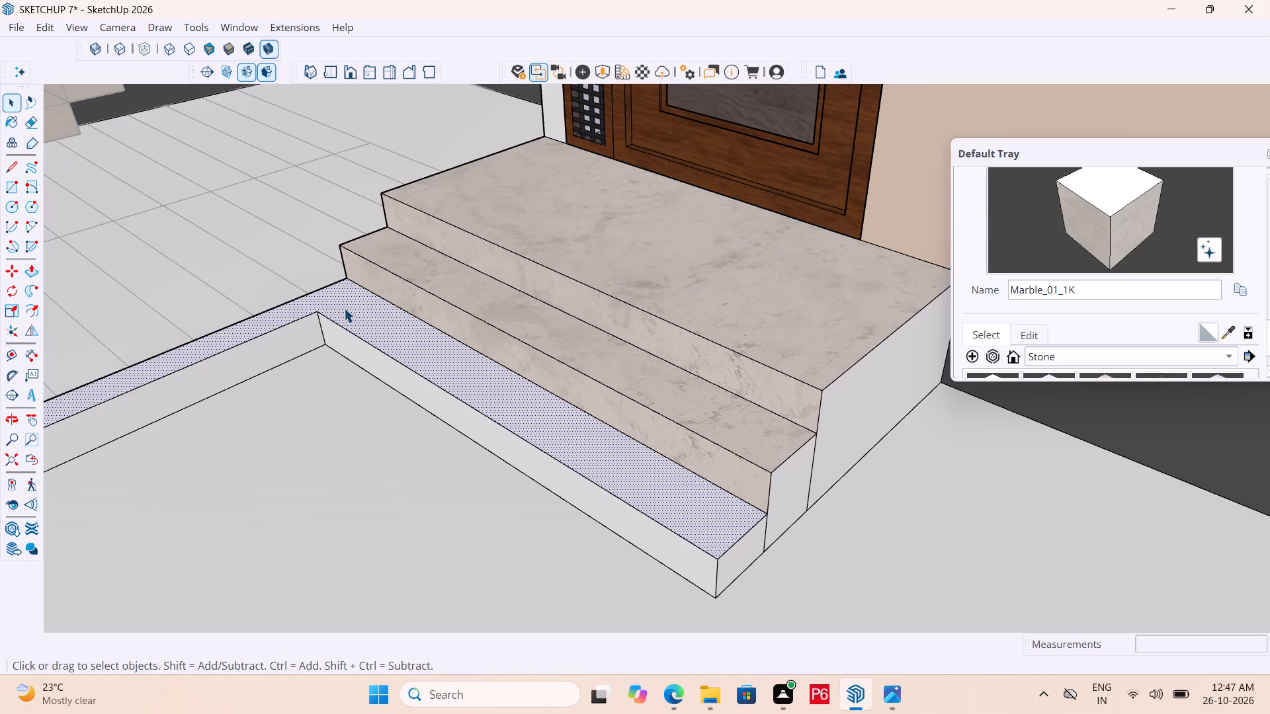
{"action": "left_click", "coordinate": [344, 308]}
{"action": "key", "text": "l"}
{"action": "left_click", "coordinate": [314, 309]}
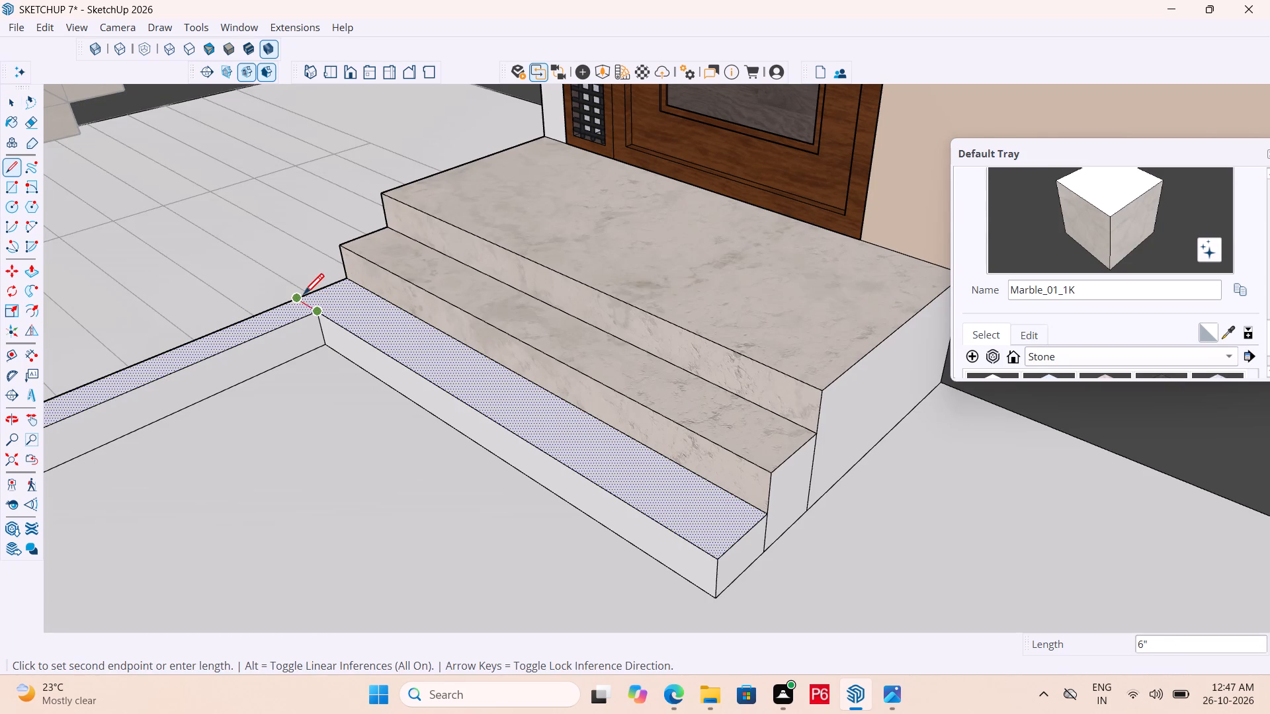
{"action": "left_click", "coordinate": [303, 296]}
{"action": "key", "text": "space"}
Paint the lowest step's tread and riser and the exposed end faces of all the entrance steps with Marble_01_1K.
{"action": "scroll", "coordinate": [337, 286], "scroll_direction": "down", "scroll_amount": 4}
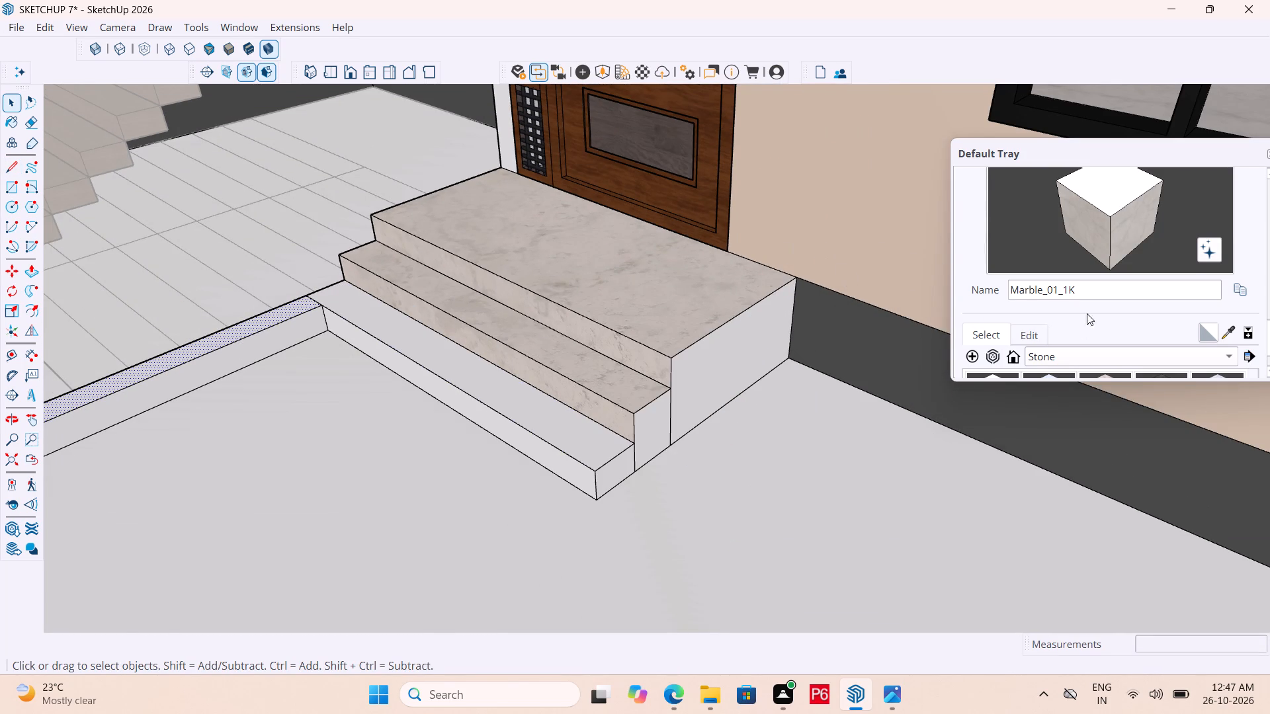
{"action": "scroll", "coordinate": [1068, 324], "scroll_direction": "down", "scroll_amount": 2}
{"action": "left_click", "coordinate": [991, 333]}
{"action": "left_click", "coordinate": [508, 401]}
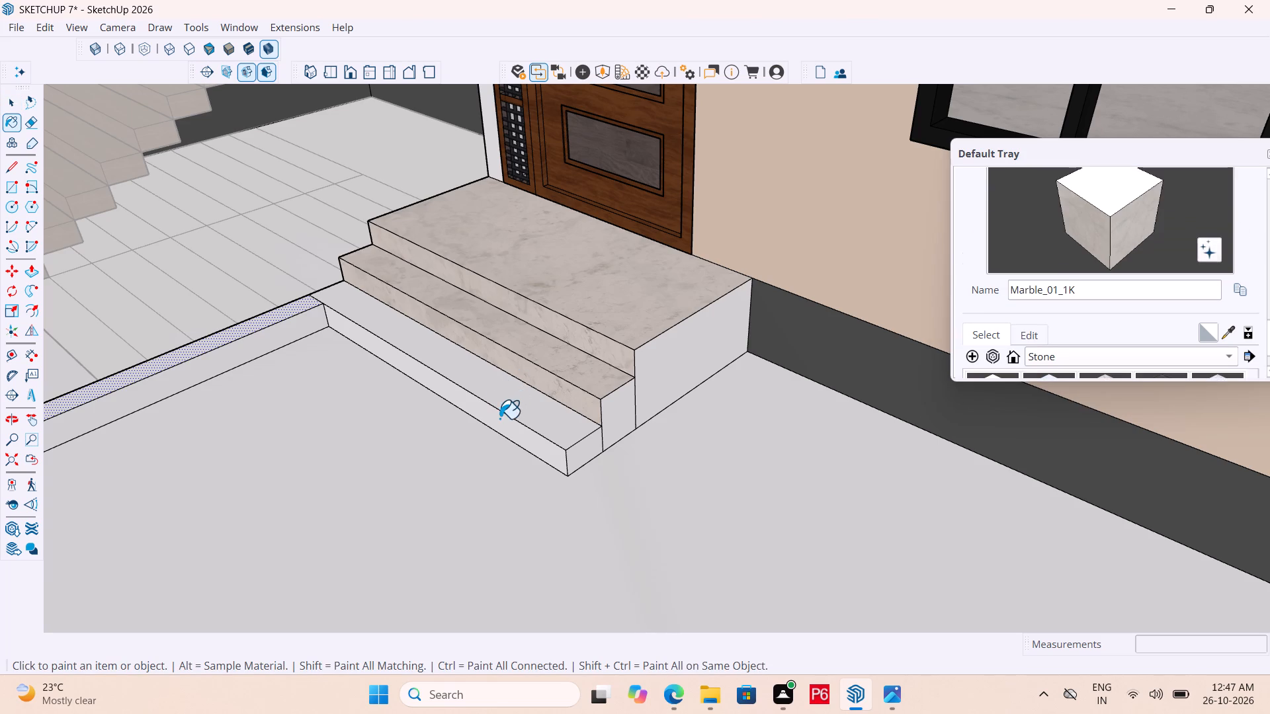
{"action": "left_click", "coordinate": [498, 424]}
{"action": "left_click_drag", "start_coordinate": [588, 443], "coordinate": [597, 431]}
{"action": "left_click_drag", "start_coordinate": [613, 417], "coordinate": [640, 397]}
{"action": "left_click", "coordinate": [693, 363]}
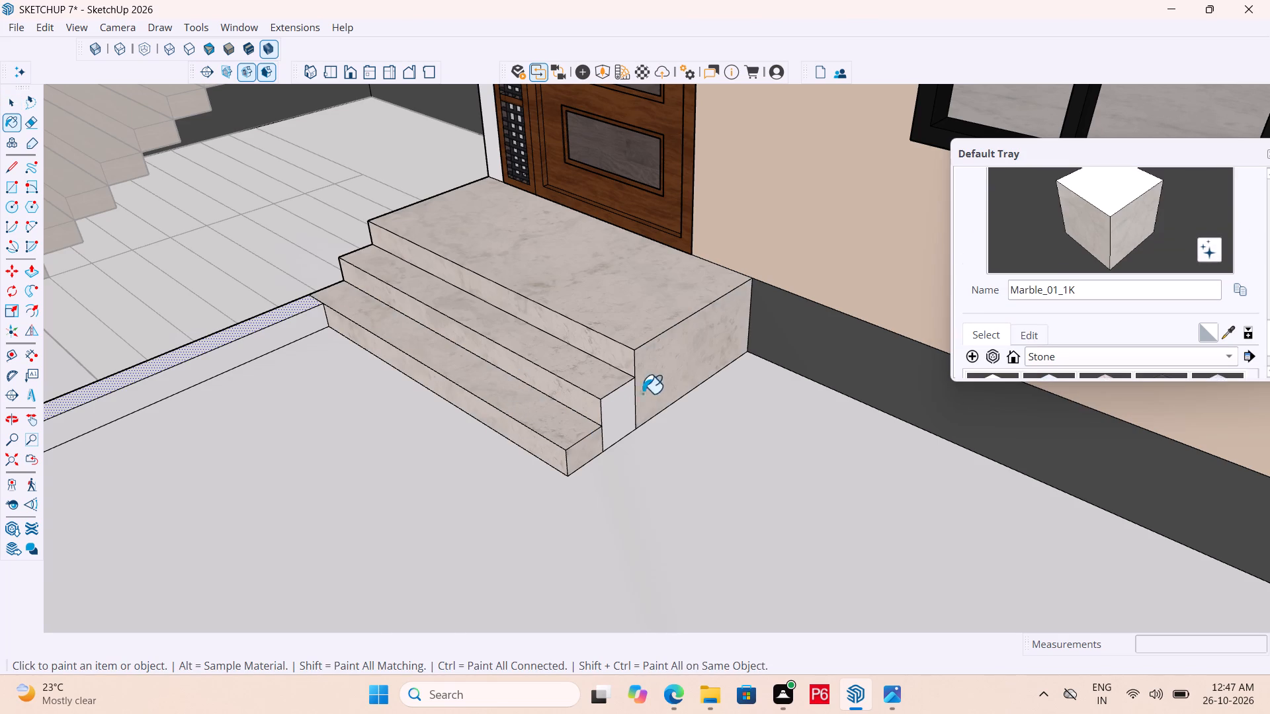
{"action": "left_click_drag", "start_coordinate": [622, 418], "coordinate": [627, 409]}
Draw a vertical line from the porch landing's inner corner down to the floor, separating the steps' stair-side face from the adjoining wall.
{"action": "scroll", "coordinate": [701, 354], "scroll_direction": "down", "scroll_amount": 11}
{"action": "middle_click_drag", "start_coordinate": [473, 379], "coordinate": [960, 377]}
{"action": "scroll", "coordinate": [497, 381], "scroll_direction": "down", "scroll_amount": 1}
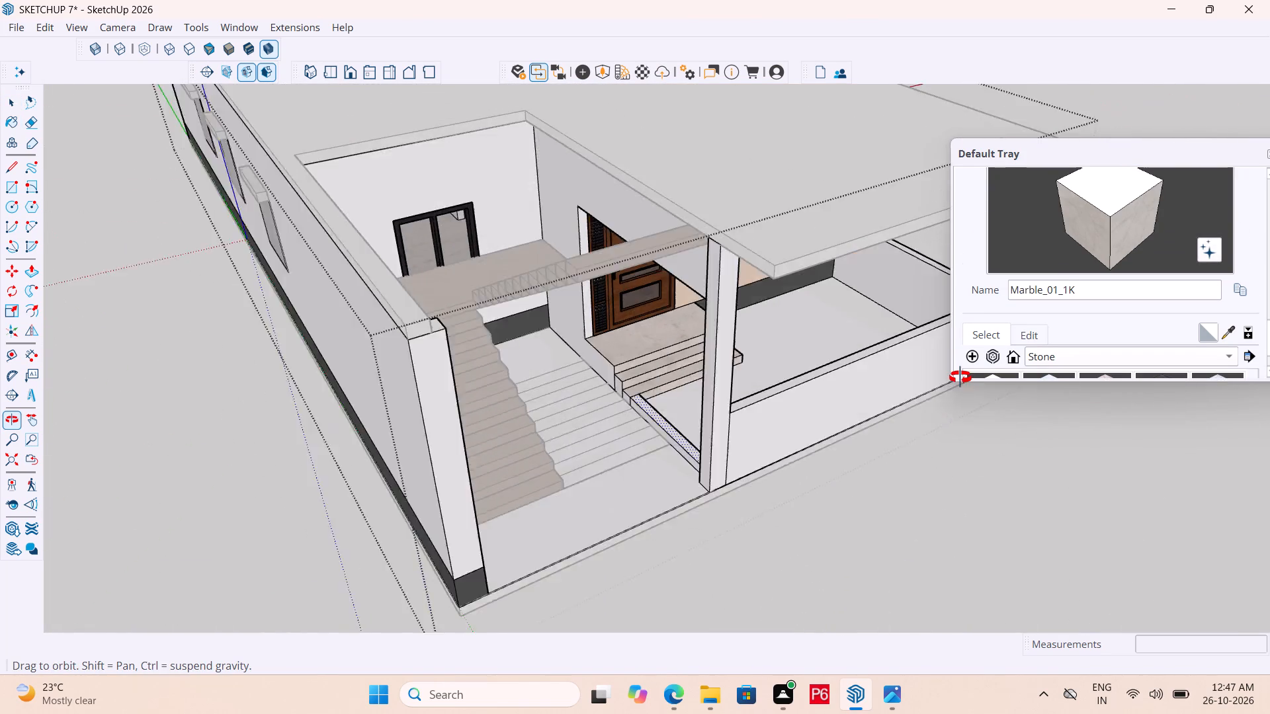
{"action": "middle_click_drag", "start_coordinate": [960, 377], "coordinate": [927, 370]}
{"action": "scroll", "coordinate": [644, 391], "scroll_direction": "up", "scroll_amount": 6}
{"action": "scroll", "coordinate": [585, 341], "scroll_direction": "up", "scroll_amount": 1}
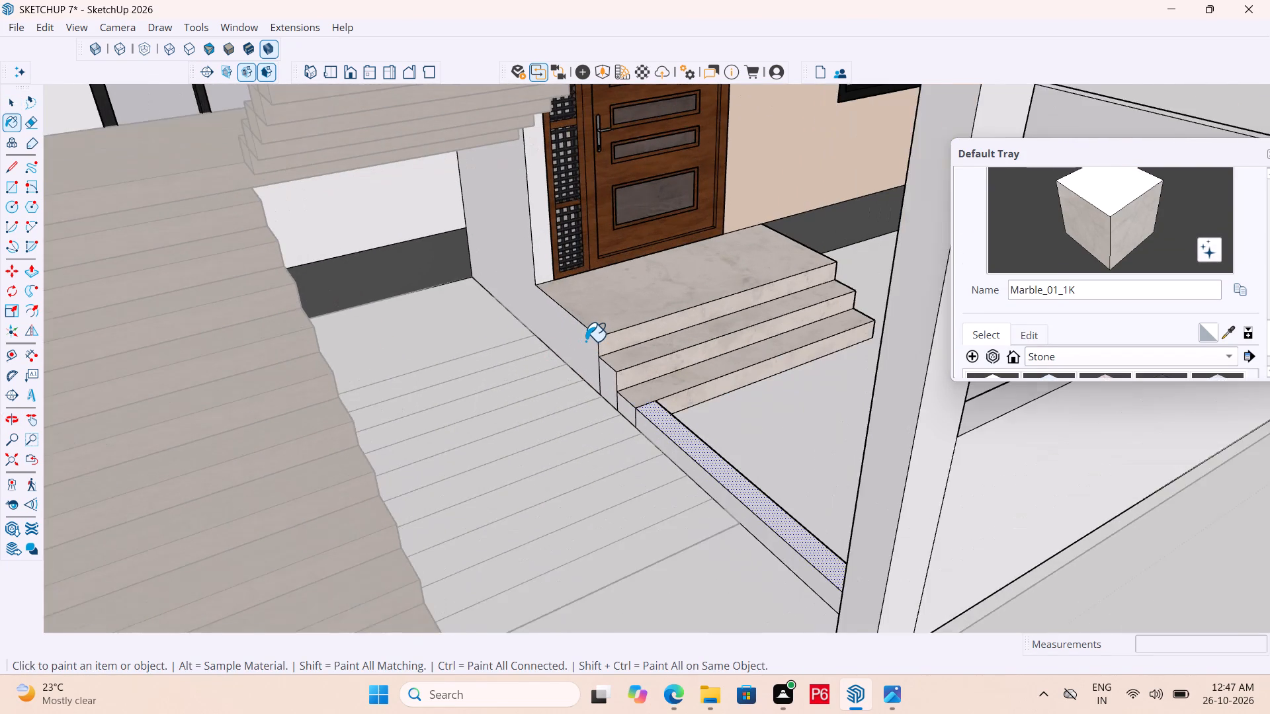
{"action": "scroll", "coordinate": [585, 341], "scroll_direction": "up", "scroll_amount": 2}
{"action": "key", "text": "l"}
{"action": "left_click", "coordinate": [532, 279]}
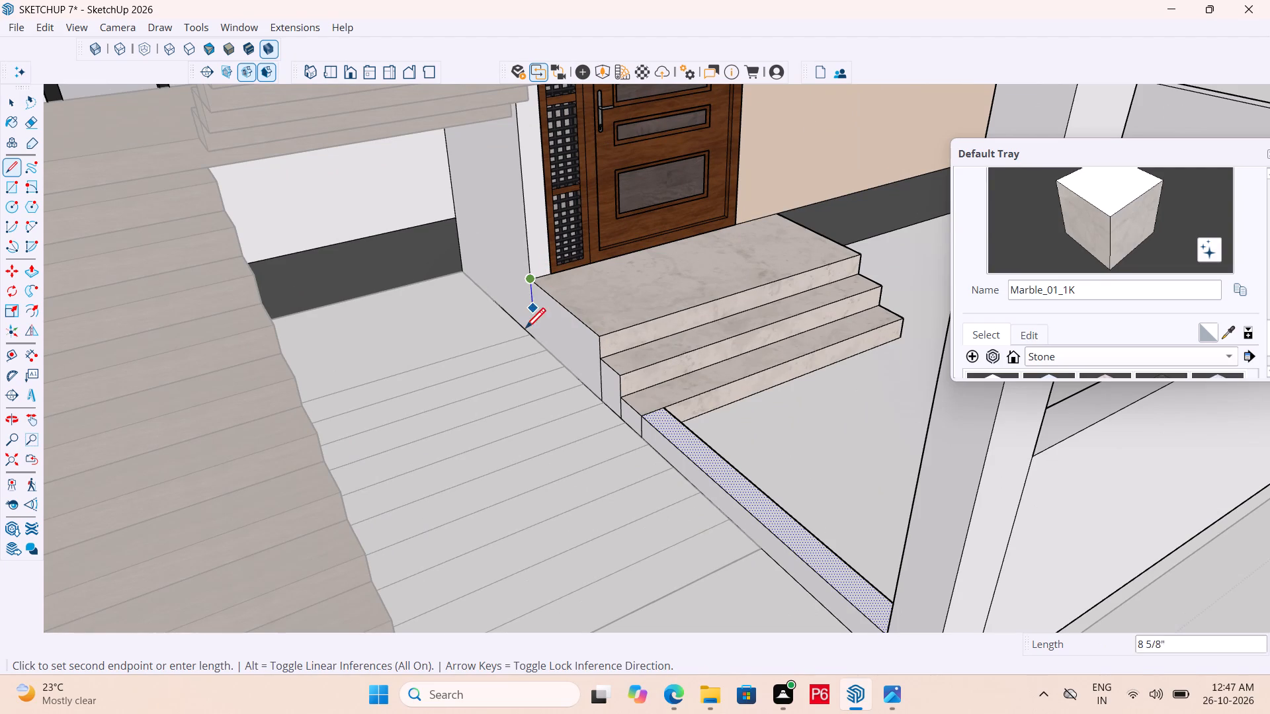
{"action": "double_click", "coordinate": [536, 340]}
{"action": "key", "text": "space"}
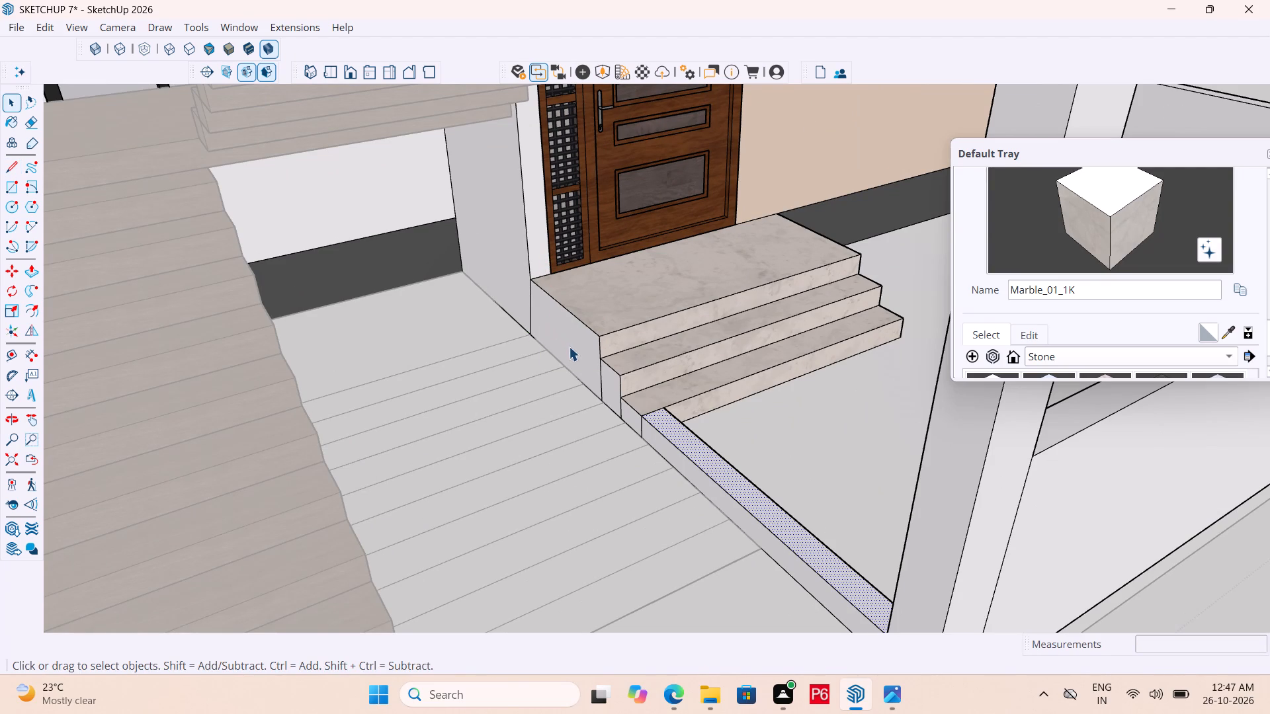
Paint the stair-side end faces of the entrance landing and its steps with Marble_01_1K.
{"action": "key", "text": "l"}
{"action": "key", "text": "p"}
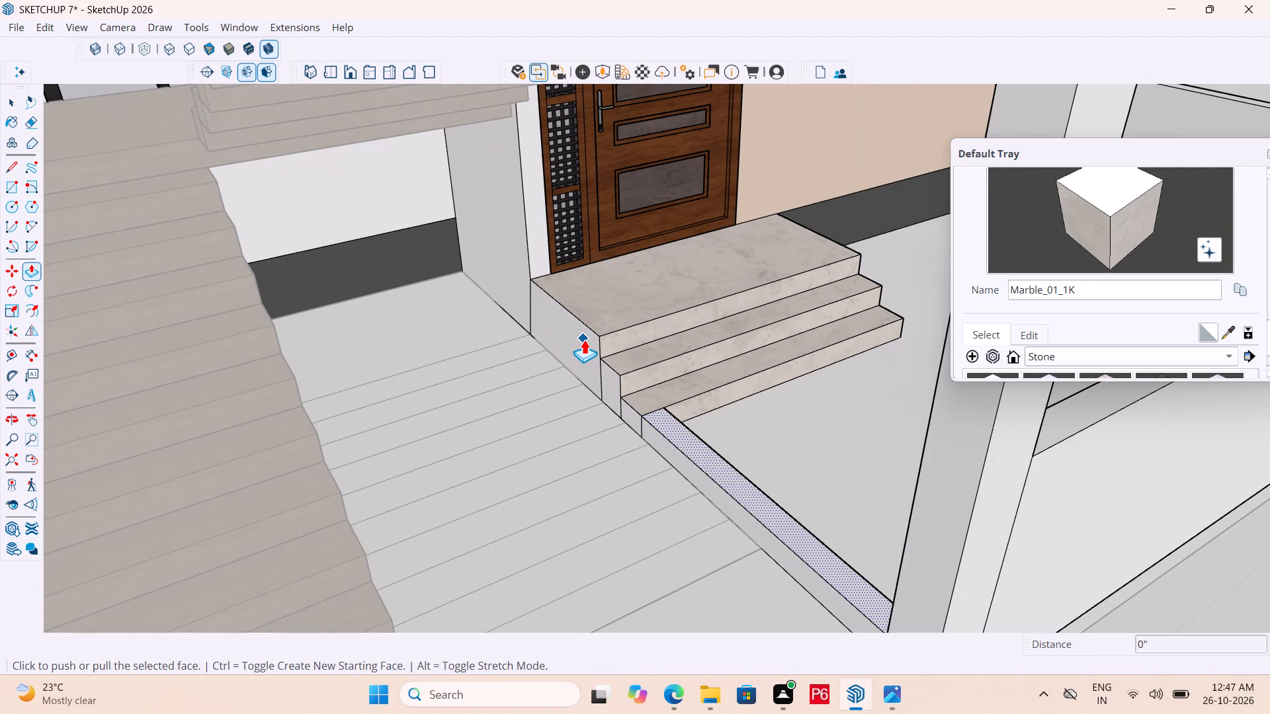
{"action": "key", "text": "b"}
{"action": "left_click", "coordinate": [584, 339]}
{"action": "left_click", "coordinate": [614, 385]}
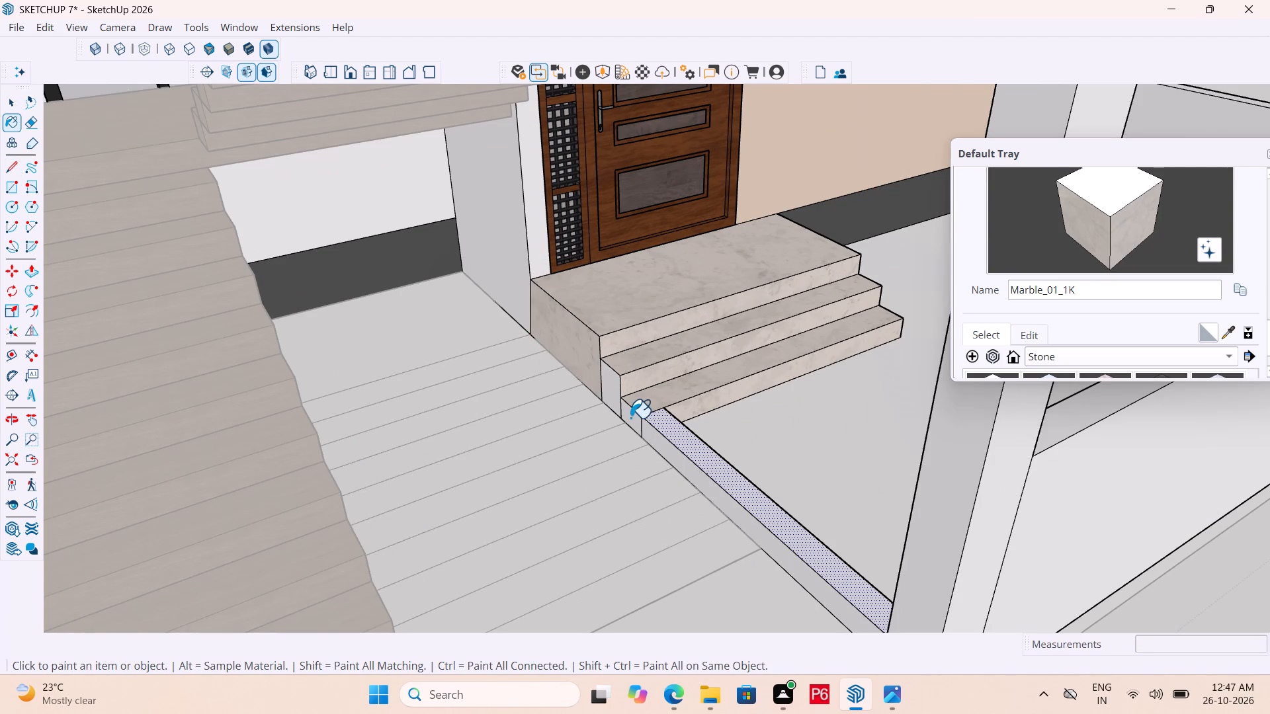
{"action": "left_click", "coordinate": [630, 418]}
Save the model with the marble-painted entrance steps.
{"action": "scroll", "coordinate": [575, 365], "scroll_direction": "down", "scroll_amount": 7}
{"action": "middle_click_drag", "start_coordinate": [744, 396], "coordinate": [592, 393]}
{"action": "key", "text": "ctrl+s"}
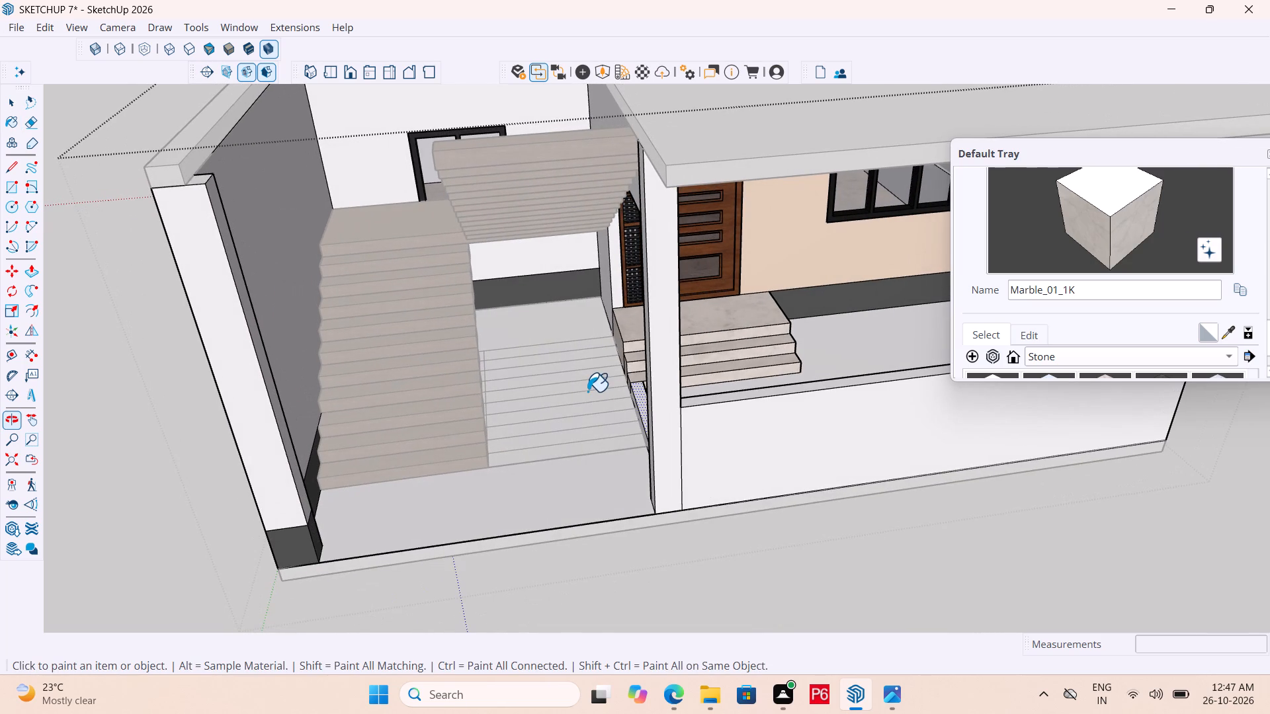
{"action": "key", "text": "ctrl+s"}
{"action": "key", "text": "ctrl+s"}
{"action": "key", "text": "ctrl+s"}
{"action": "key", "text": "ctrl+s"}
{"action": "key", "text": "ctrl+s"}
Close the open group, review the house from both sides, and save the model.
{"action": "scroll", "coordinate": [685, 412], "scroll_direction": "down", "scroll_amount": 4}
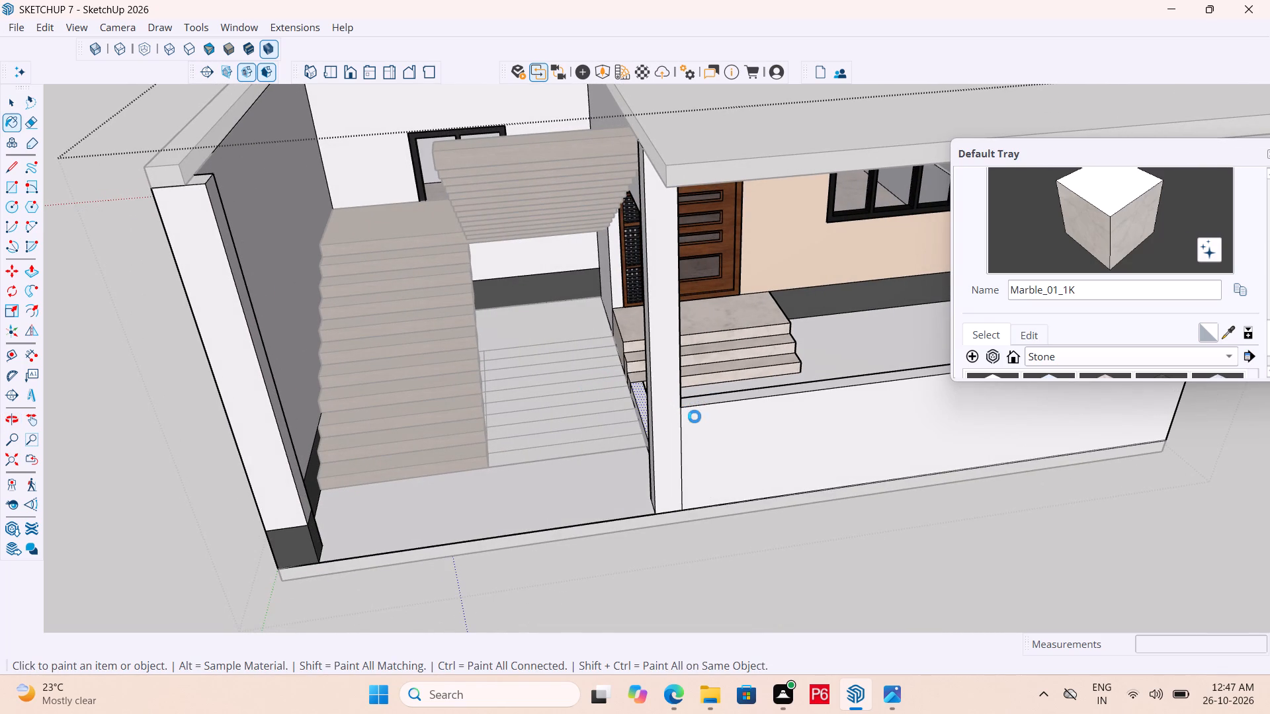
{"action": "scroll", "coordinate": [649, 416], "scroll_direction": "down", "scroll_amount": 1}
{"action": "middle_click_drag", "start_coordinate": [649, 417], "coordinate": [538, 422]}
{"action": "scroll", "coordinate": [682, 430], "scroll_direction": "down", "scroll_amount": 1}
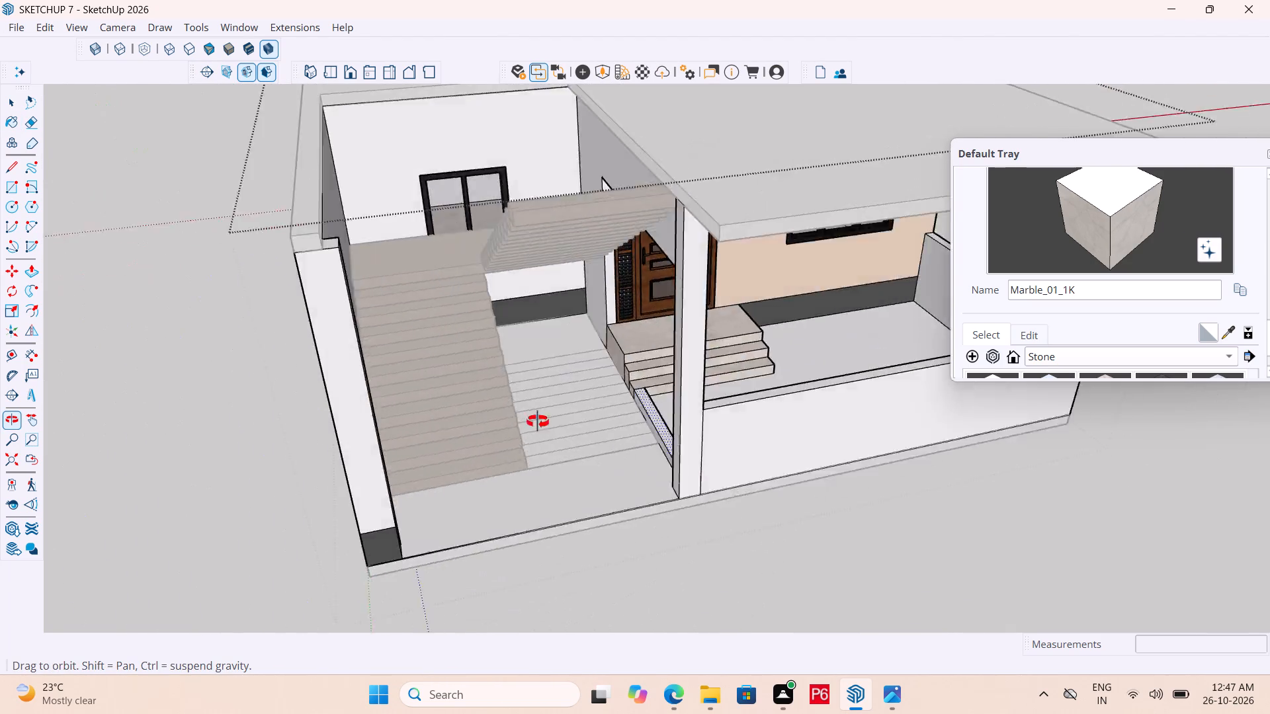
{"action": "middle_click_drag", "start_coordinate": [538, 422], "coordinate": [447, 415]}
{"action": "key", "text": "space"}
{"action": "left_click", "coordinate": [419, 483]}
{"action": "left_click", "coordinate": [333, 473]}
{"action": "left_click", "coordinate": [328, 472]}
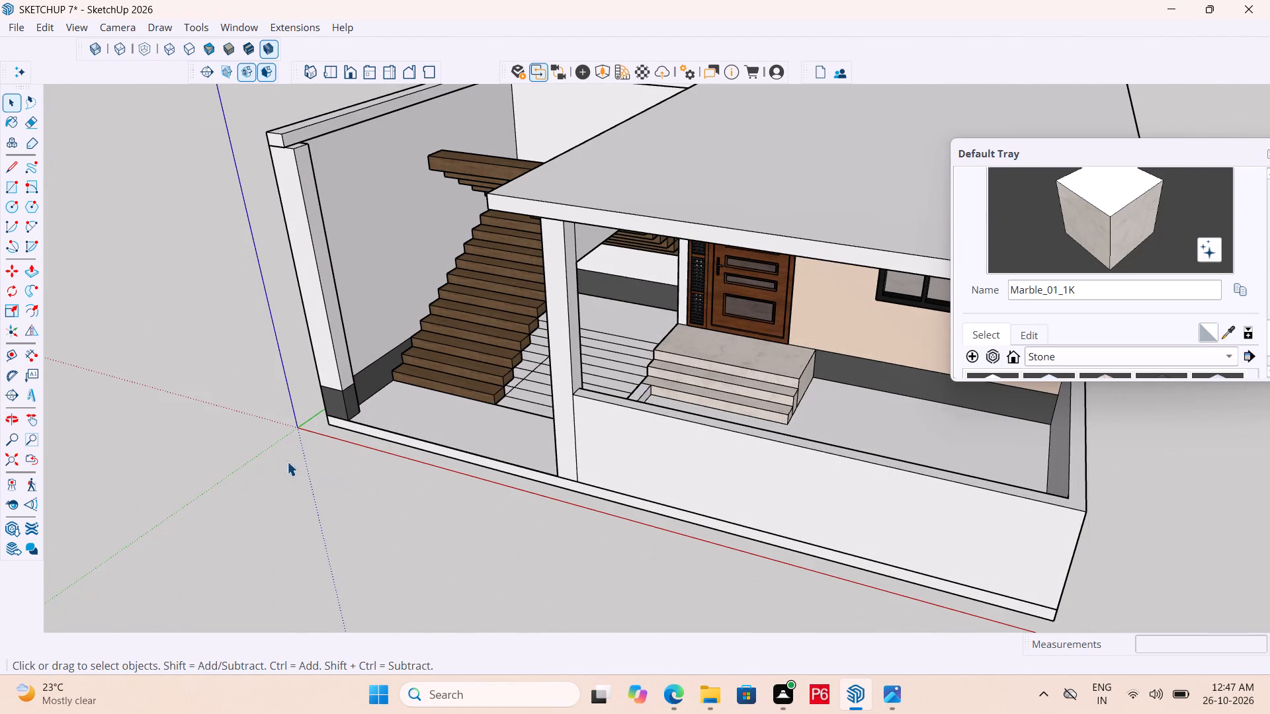
{"action": "left_click", "coordinate": [287, 461]}
{"action": "scroll", "coordinate": [464, 404], "scroll_direction": "down", "scroll_amount": 6}
{"action": "middle_click_drag", "start_coordinate": [663, 393], "coordinate": [378, 432]}
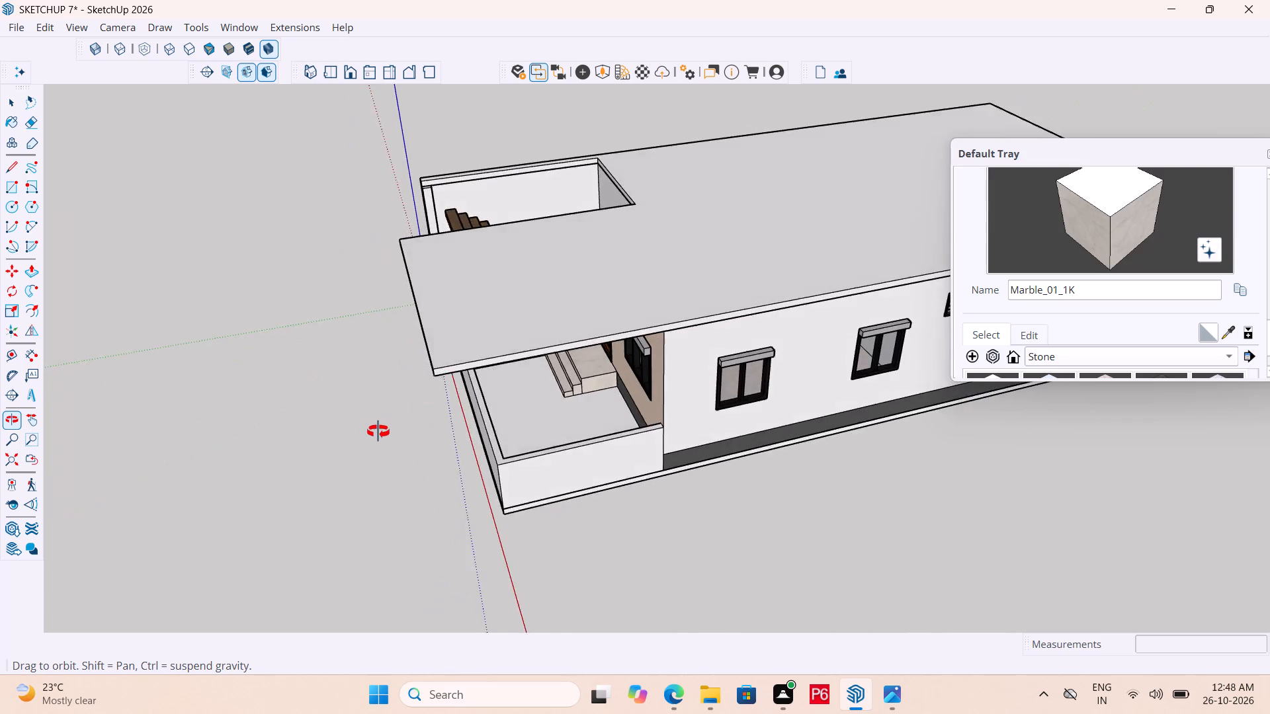
{"action": "middle_click_drag", "start_coordinate": [378, 432], "coordinate": [916, 433]}
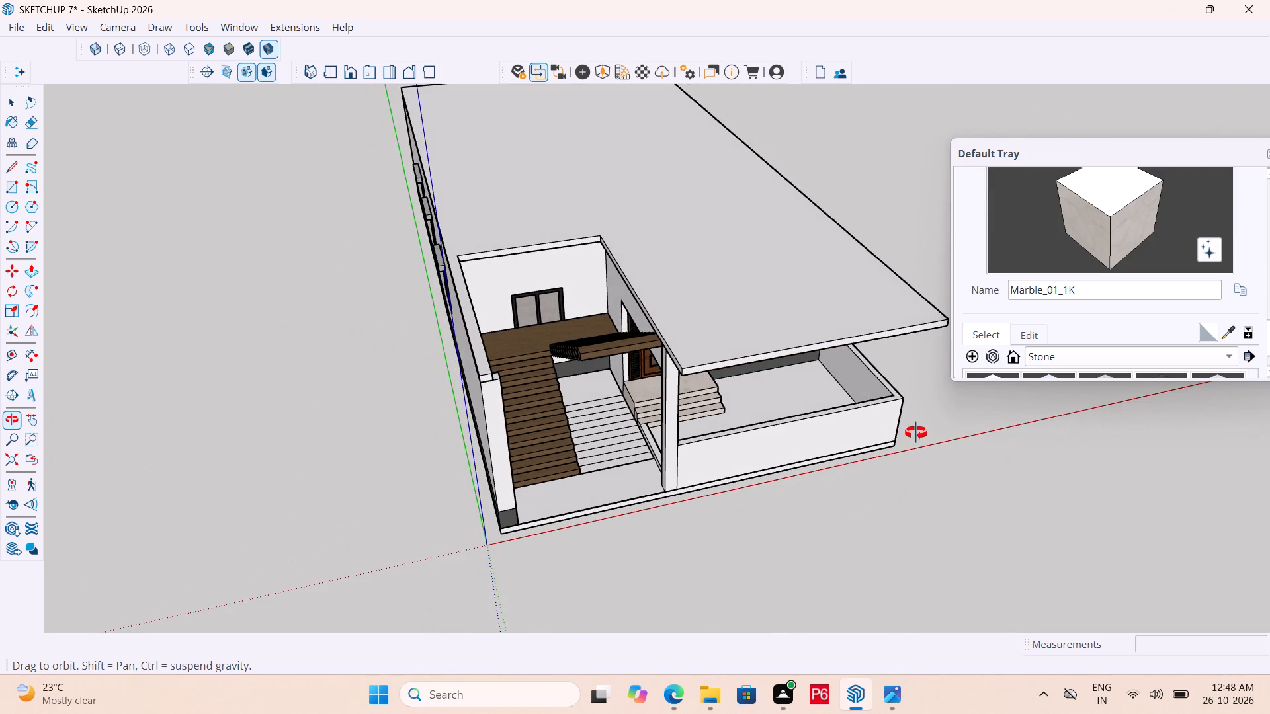
{"action": "middle_click_drag", "start_coordinate": [916, 433], "coordinate": [666, 453]}
{"action": "key", "text": "ctrl+s"}
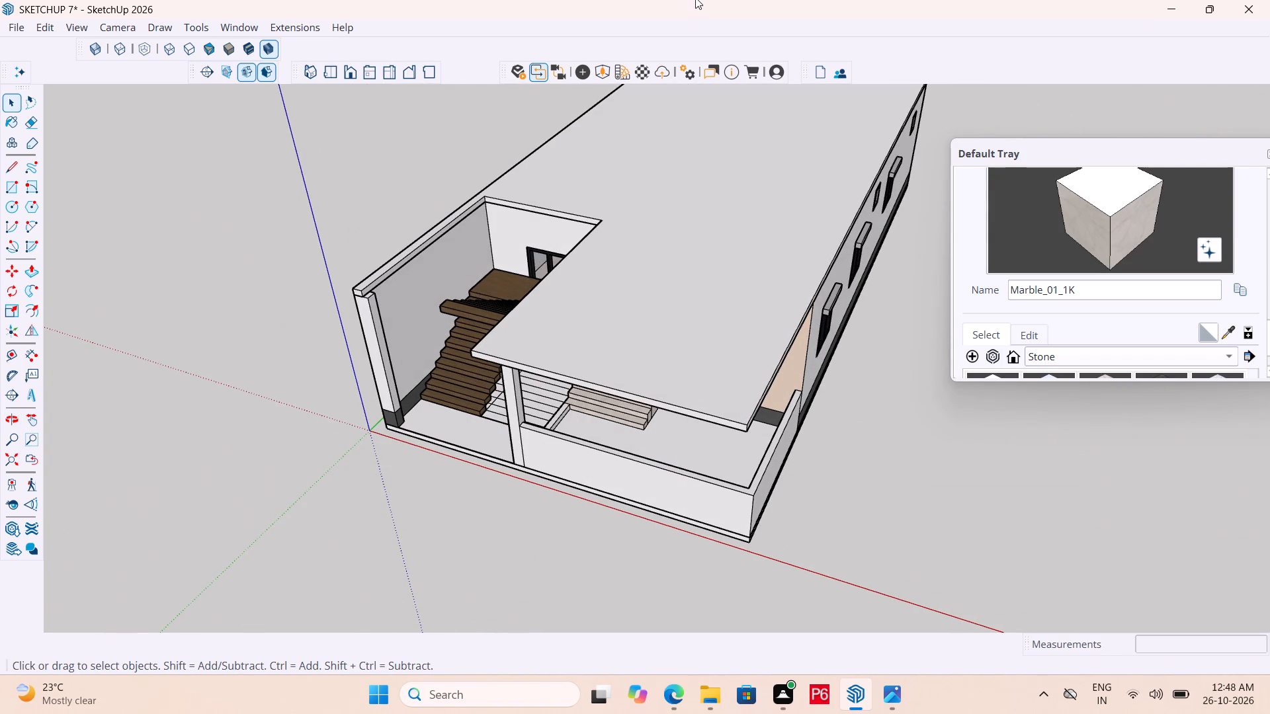
{"action": "key", "text": "ctrl+s"}
{"action": "key", "text": "ctrl+s"}
{"action": "key", "text": "ctrl+s"}
{"action": "key", "text": "ctrl+s"}
{"action": "key", "text": "ctrl+s"}
{"action": "key", "text": "ctrl+s"}
{"action": "key", "text": "ctrl+s"}
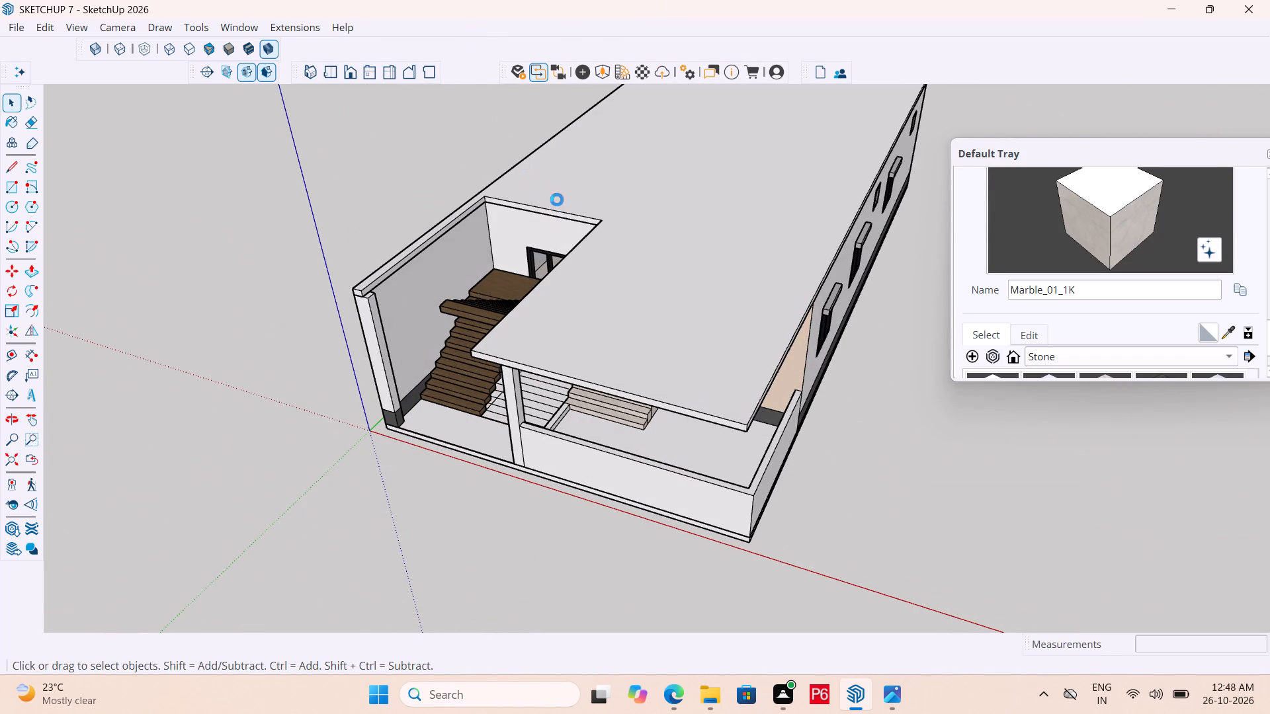
Push/Pull the front face of the upper flight's top step 4' 2" outward to the roof slab's front corner as a landing.
{"action": "middle_click_drag", "start_coordinate": [542, 317], "coordinate": [614, 356]}
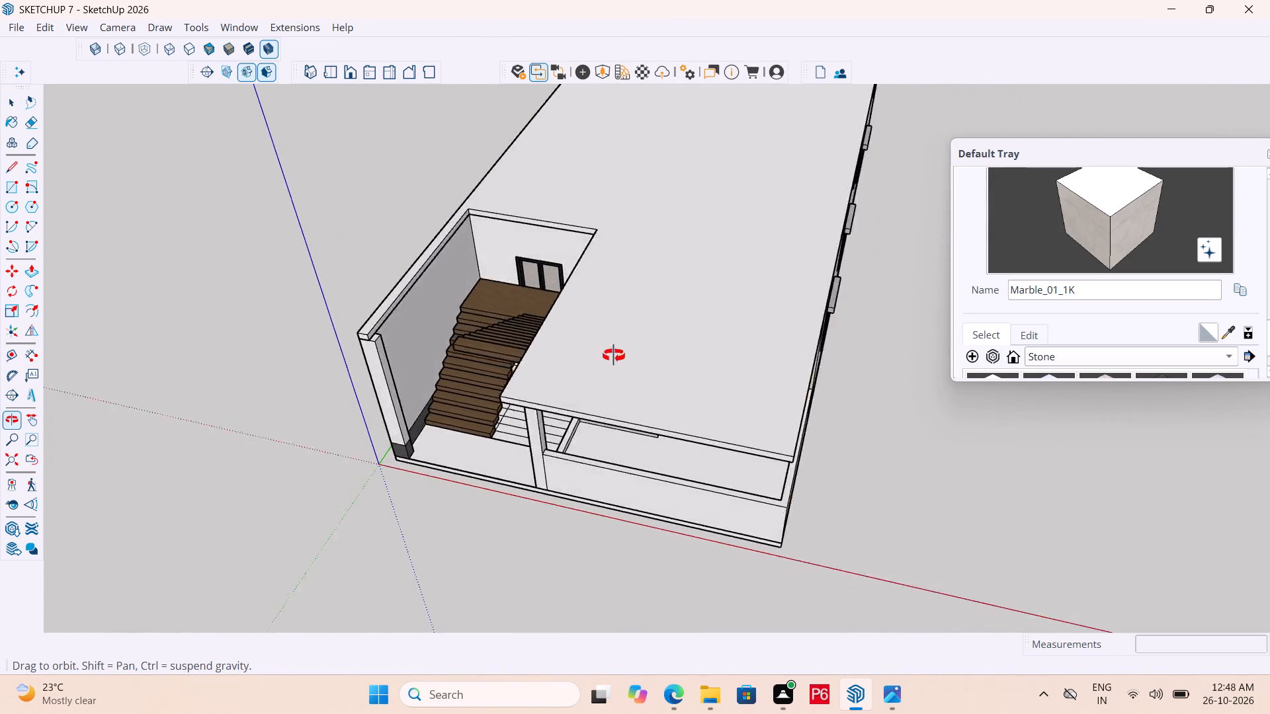
{"action": "middle_click_drag", "start_coordinate": [614, 356], "coordinate": [654, 353]}
{"action": "scroll", "coordinate": [512, 400], "scroll_direction": "up", "scroll_amount": 5}
{"action": "middle_click_drag", "start_coordinate": [541, 408], "coordinate": [611, 422]}
{"action": "middle_click_drag", "start_coordinate": [632, 428], "coordinate": [855, 440]}
{"action": "scroll", "coordinate": [855, 440], "scroll_direction": "up", "scroll_amount": 5}
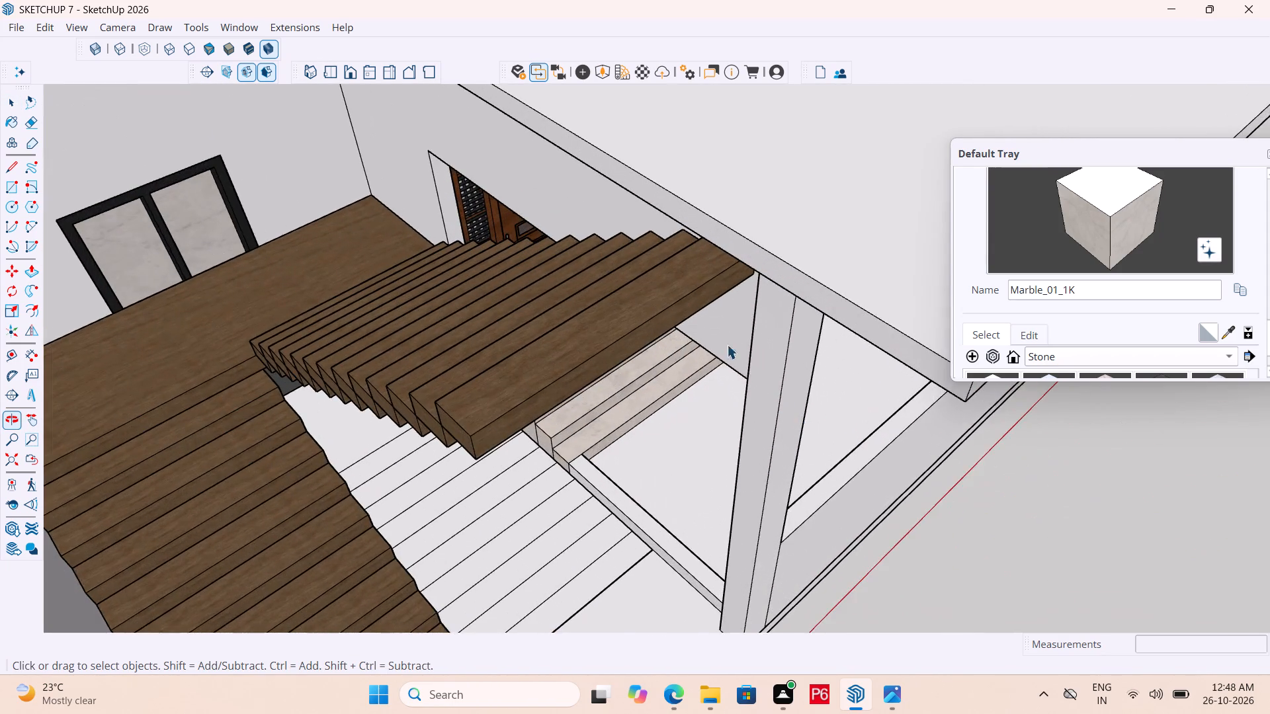
{"action": "scroll", "coordinate": [720, 323], "scroll_direction": "up", "scroll_amount": 4}
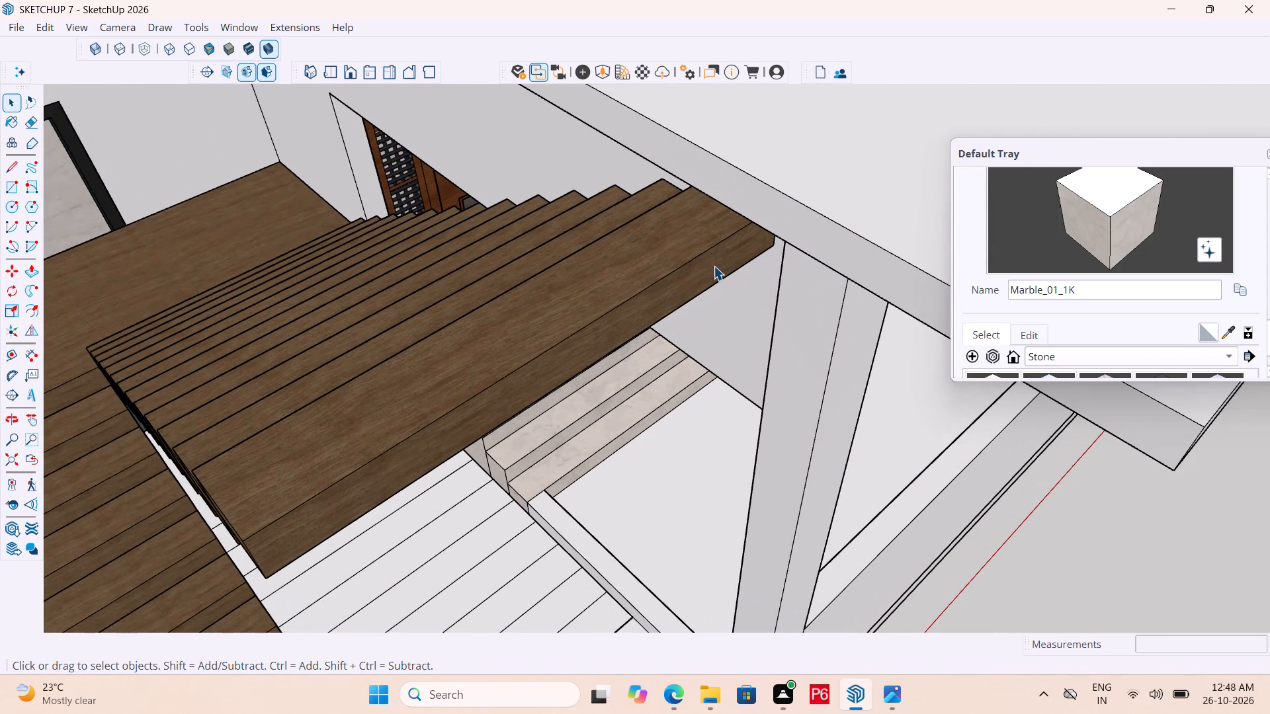
{"action": "double_click", "coordinate": [714, 266]}
{"action": "triple_click", "coordinate": [714, 266]}
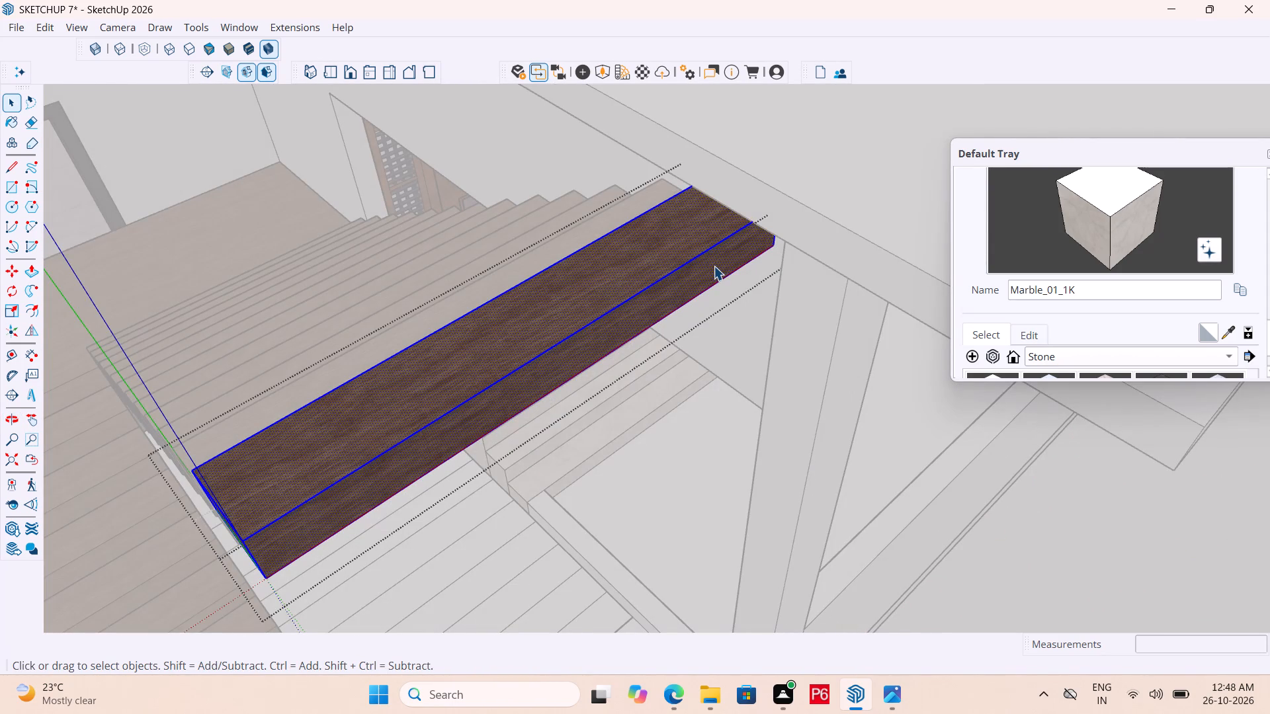
{"action": "left_click", "coordinate": [716, 263]}
{"action": "double_click", "coordinate": [731, 259]}
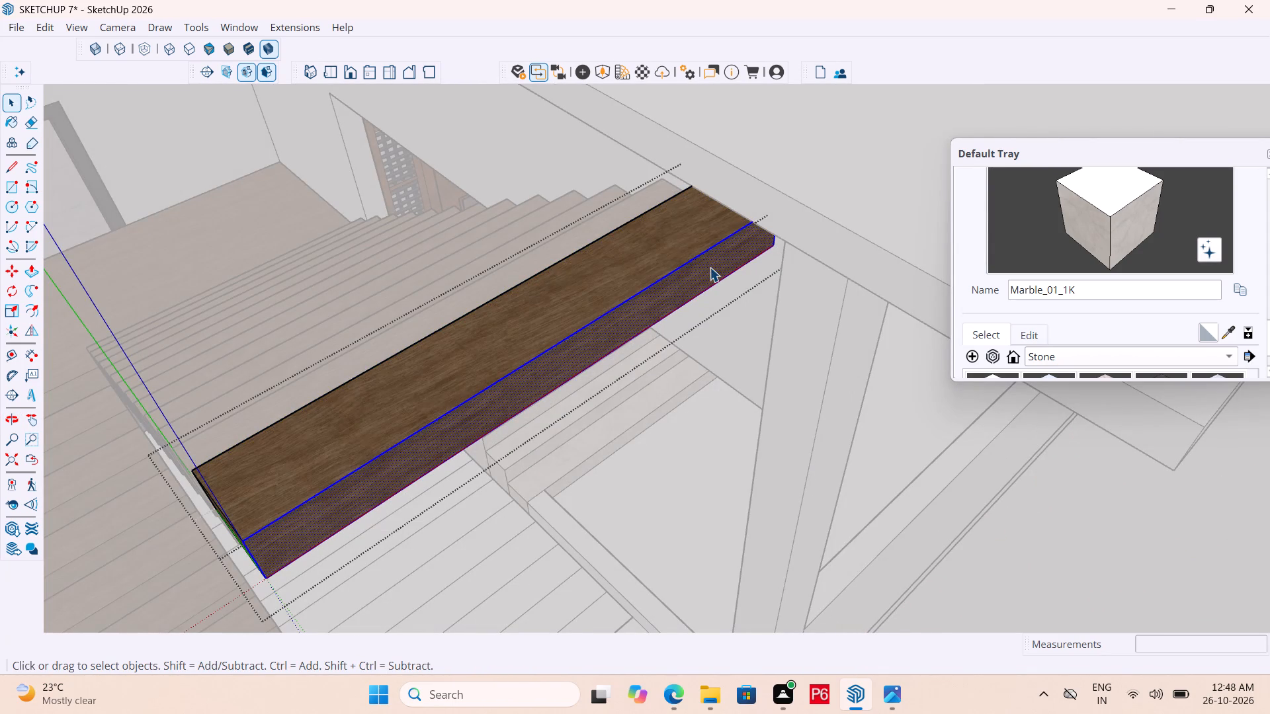
{"action": "key", "text": "p"}
{"action": "left_click", "coordinate": [711, 266]}
{"action": "scroll", "coordinate": [674, 296], "scroll_direction": "down", "scroll_amount": 6}
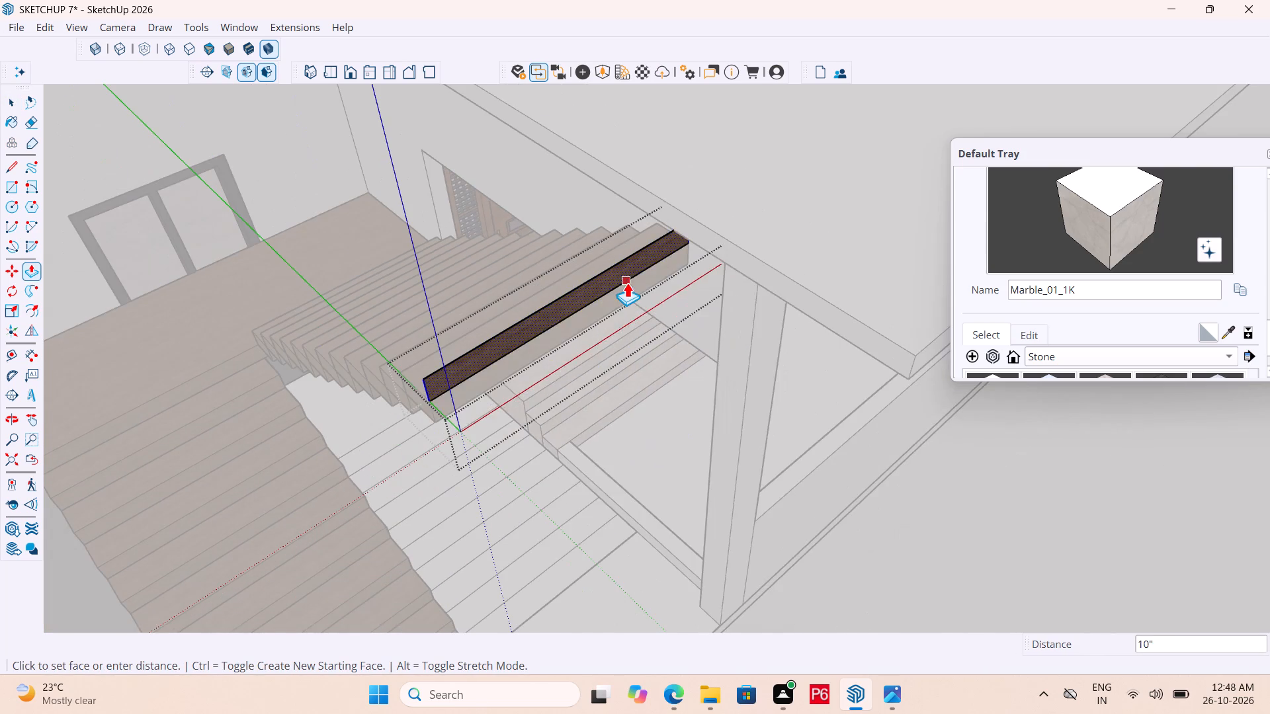
{"action": "left_click", "coordinate": [919, 358]}
Push/Pull the wooden top landing's slab-side face inward until it is flush with the roof slab's edge.
{"action": "scroll", "coordinate": [697, 323], "scroll_direction": "down", "scroll_amount": 4}
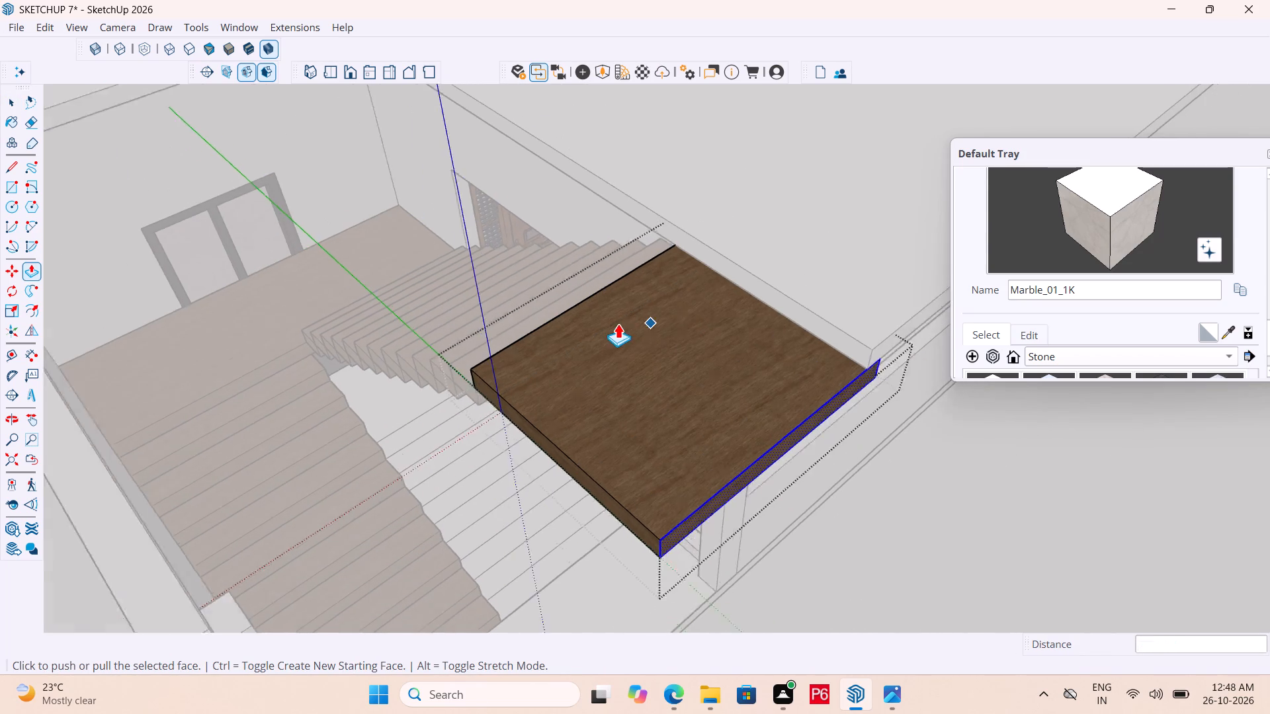
{"action": "scroll", "coordinate": [618, 323], "scroll_direction": "down", "scroll_amount": 1}
{"action": "middle_click_drag", "start_coordinate": [848, 362], "coordinate": [639, 225]}
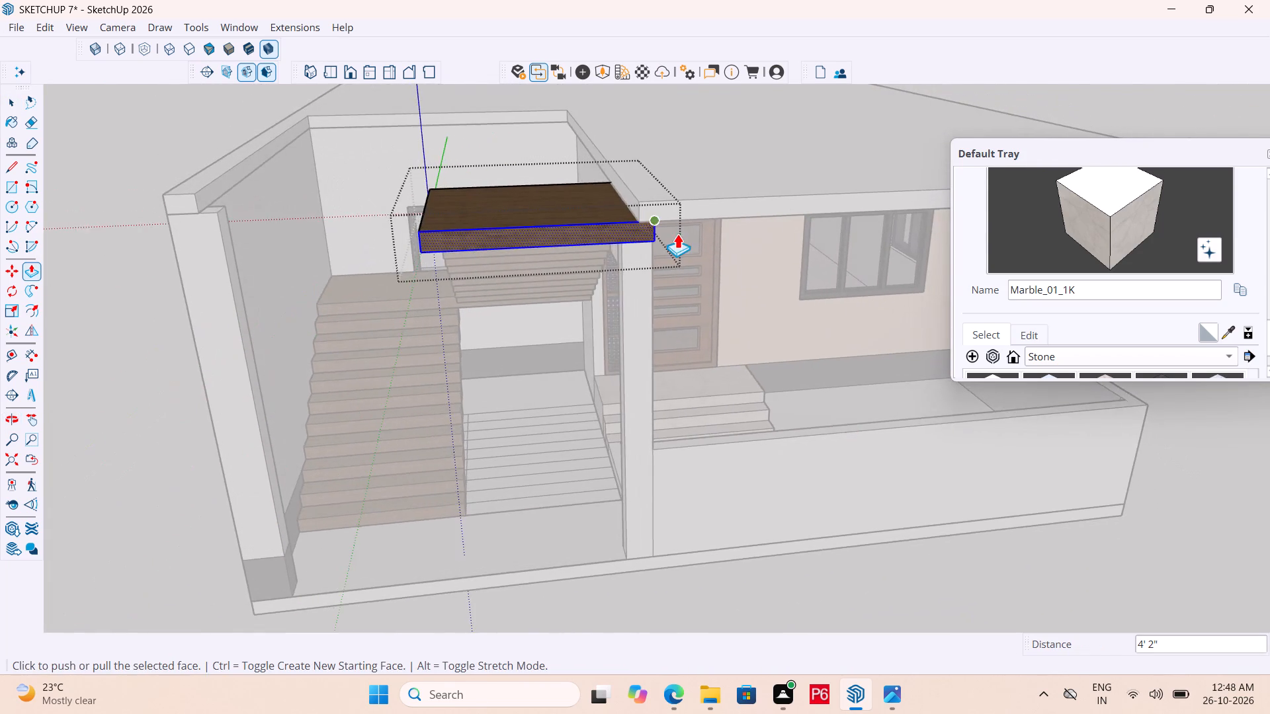
{"action": "scroll", "coordinate": [702, 245], "scroll_direction": "up", "scroll_amount": 4}
{"action": "middle_click_drag", "start_coordinate": [574, 206], "coordinate": [599, 112]}
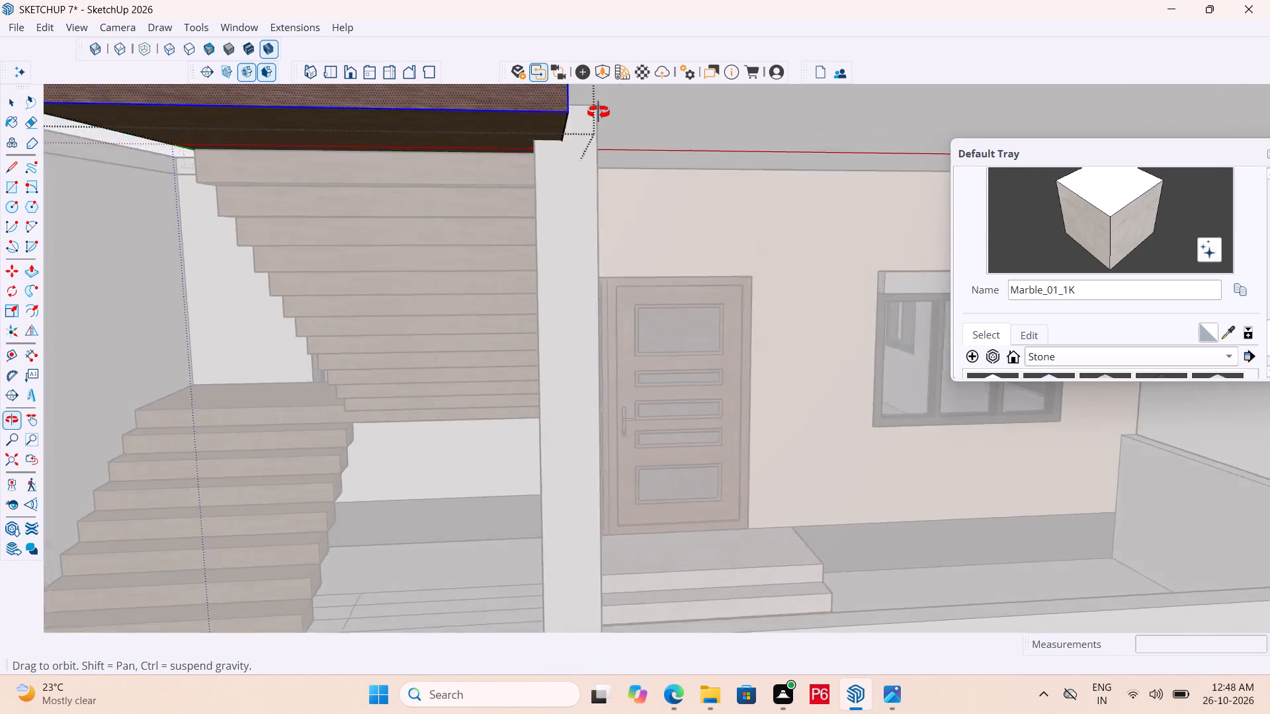
{"action": "middle_click_drag", "start_coordinate": [599, 112], "coordinate": [398, 194]}
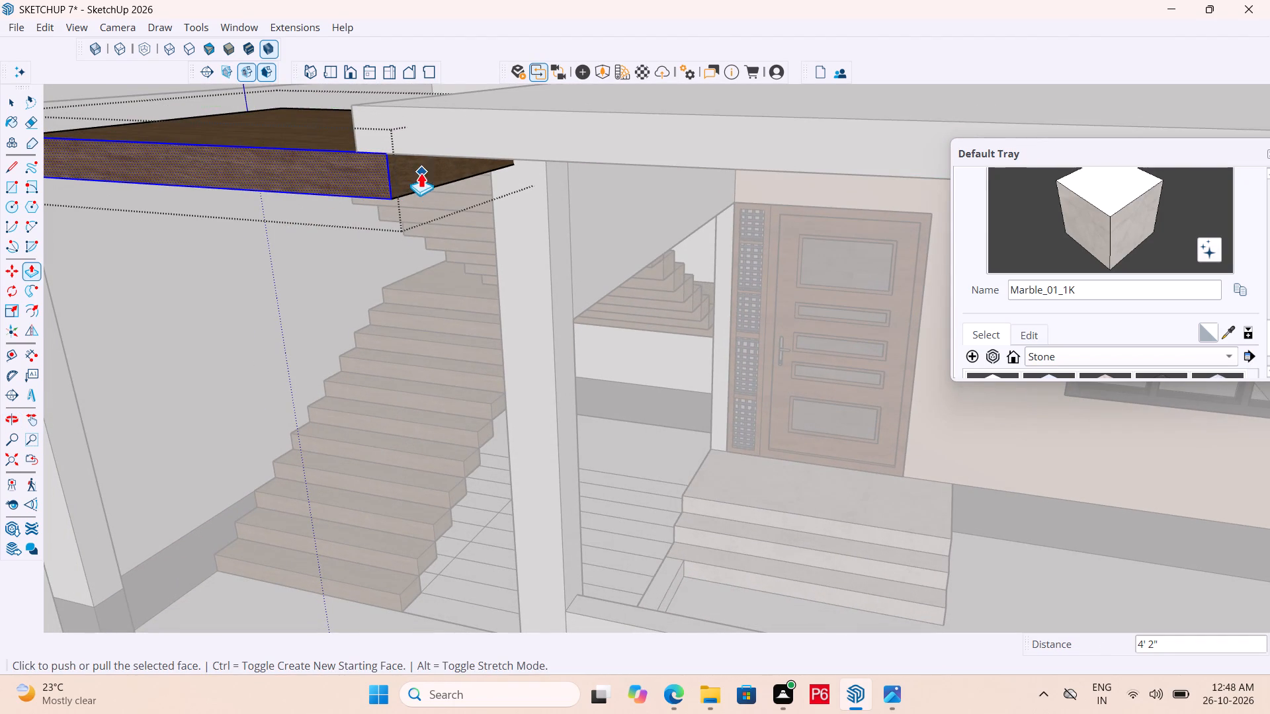
{"action": "key", "text": "space"}
{"action": "left_click", "coordinate": [415, 170]}
{"action": "key", "text": "p"}
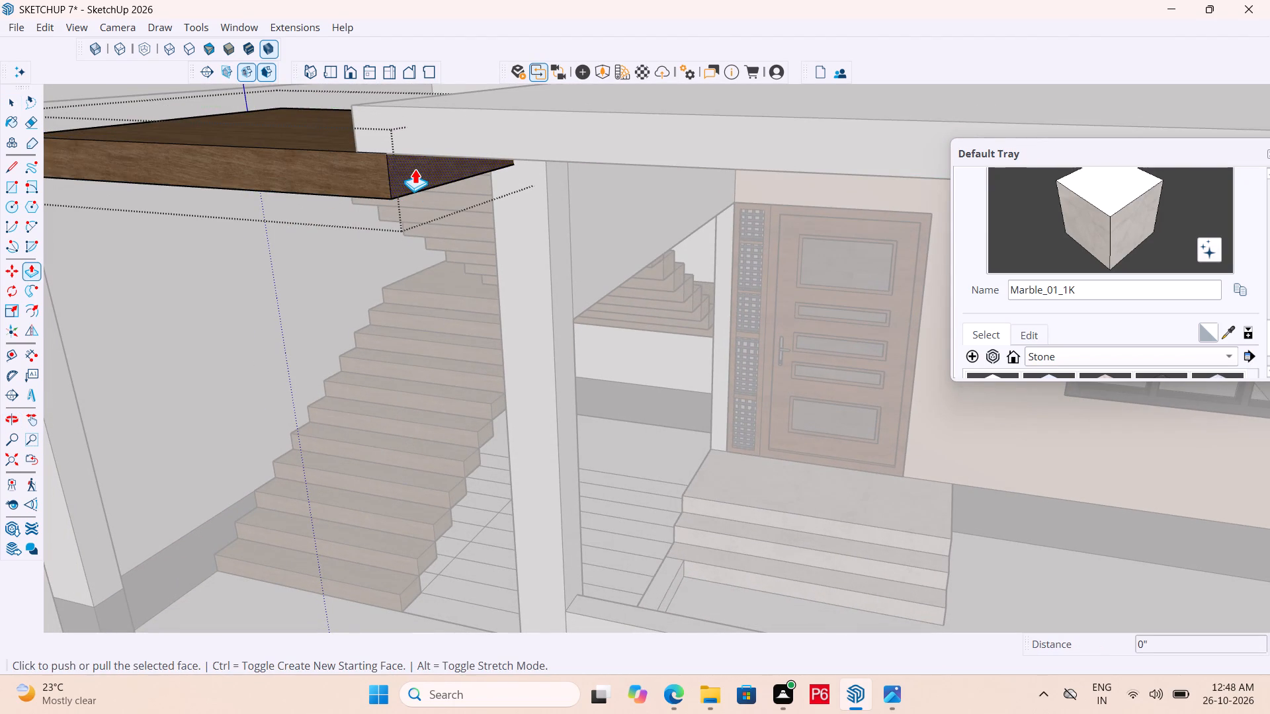
{"action": "left_click_drag", "start_coordinate": [415, 169], "coordinate": [408, 168]}
{"action": "left_click", "coordinate": [401, 164]}
{"action": "middle_click_drag", "start_coordinate": [359, 140], "coordinate": [424, 165]}
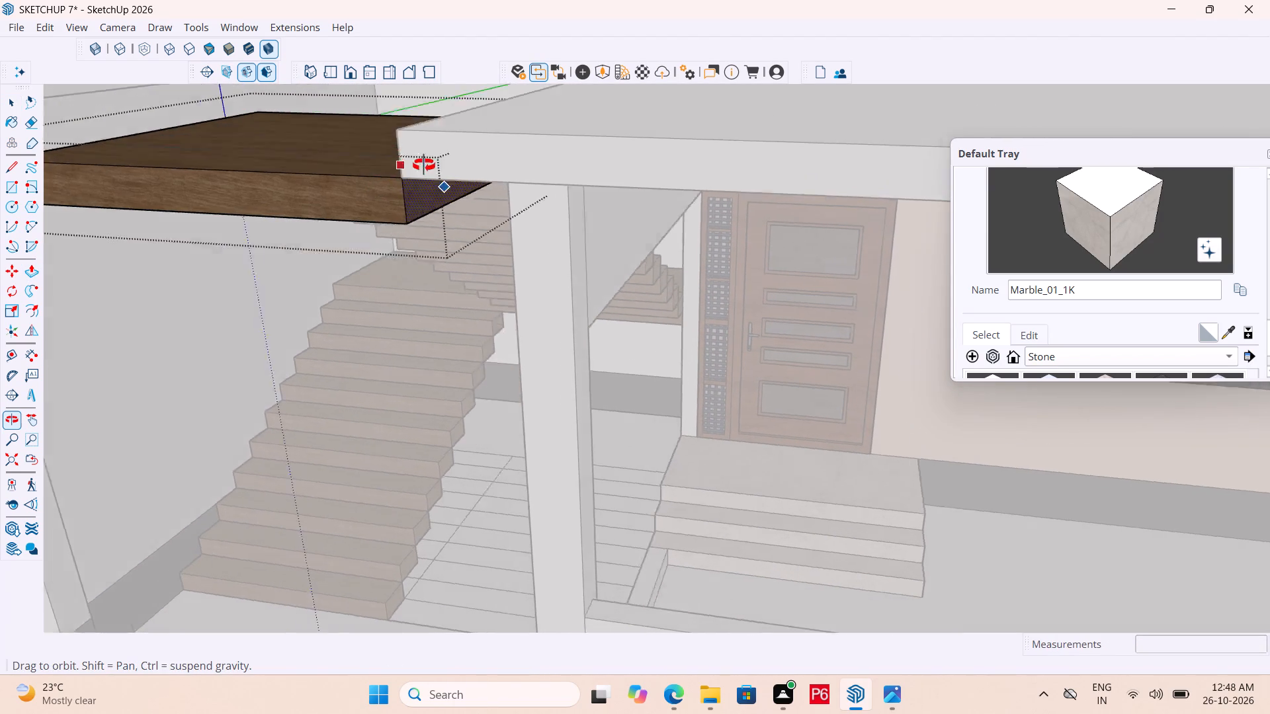
{"action": "middle_click_drag", "start_coordinate": [424, 165], "coordinate": [656, 242]}
{"action": "left_click", "coordinate": [738, 245]}
{"action": "scroll", "coordinate": [576, 227], "scroll_direction": "down", "scroll_amount": 6}
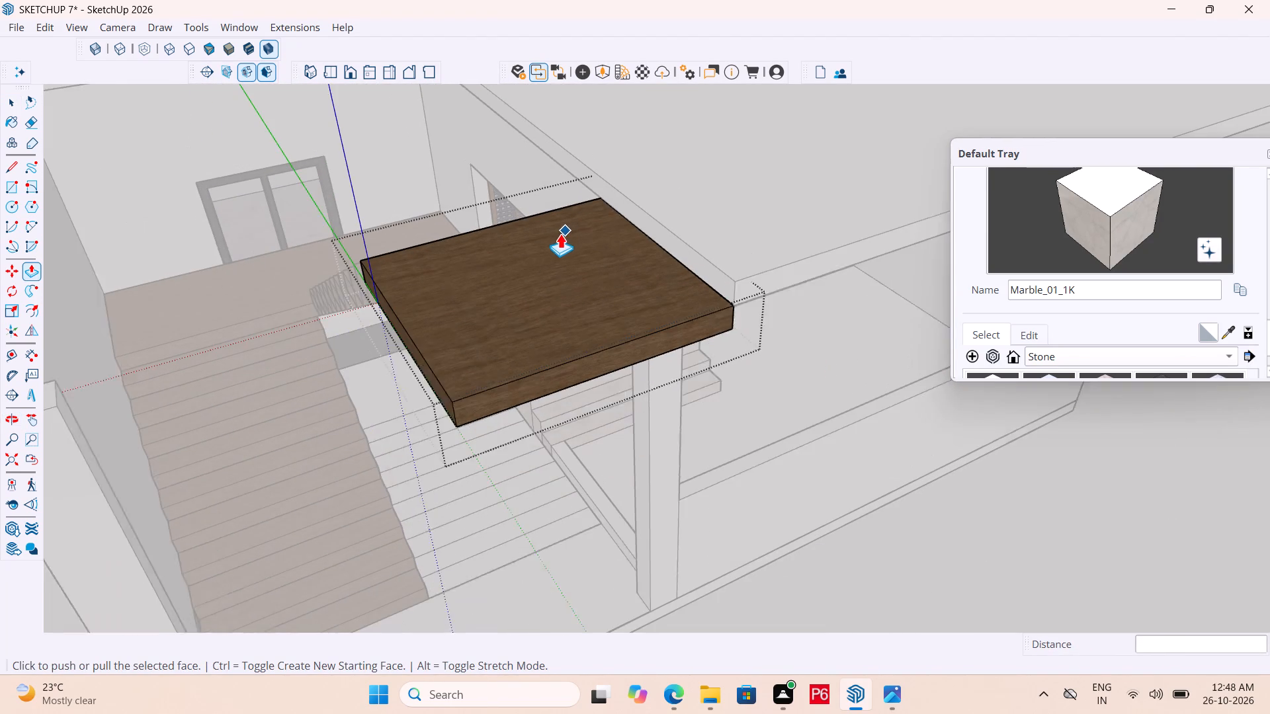
Save the model and close the top landing's group.
{"action": "key", "text": "ctrl+s"}
{"action": "key", "text": "ctrl+s"}
{"action": "key", "text": "ctrl+s"}
{"action": "key", "text": "ctrl+s"}
{"action": "key", "text": "ctrl+s"}
{"action": "scroll", "coordinate": [489, 231], "scroll_direction": "down", "scroll_amount": 5}
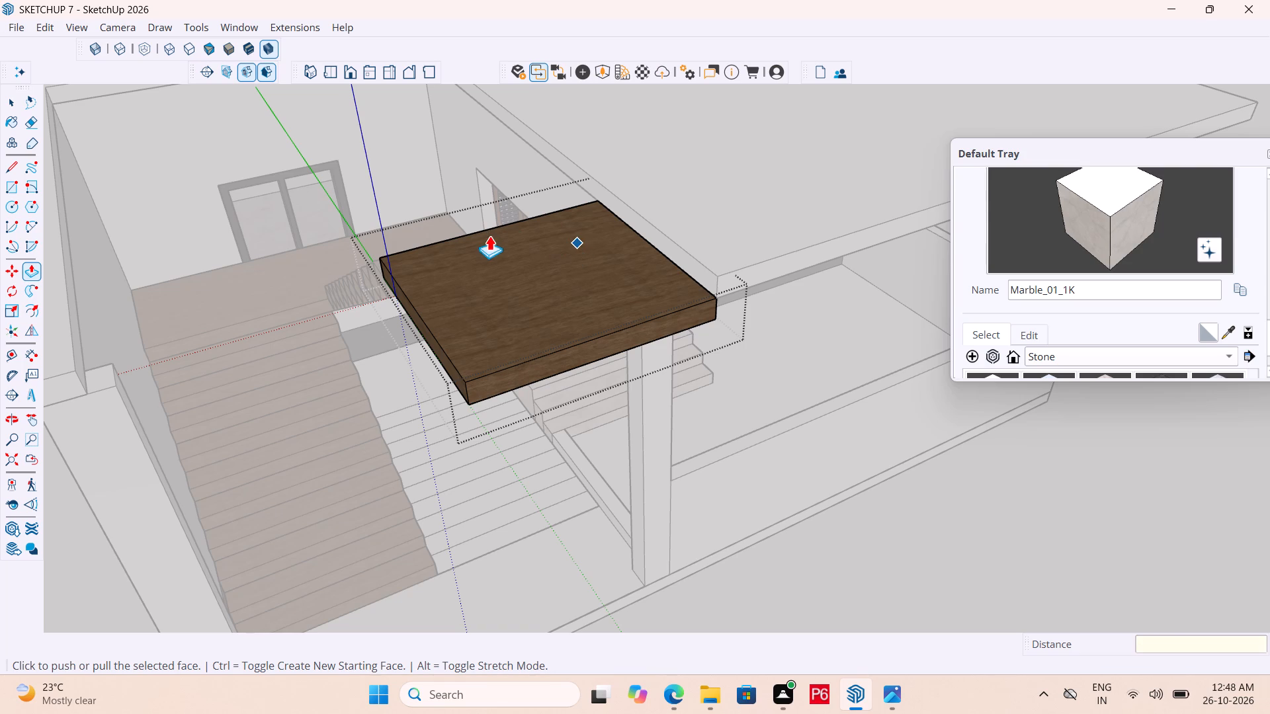
{"action": "key", "text": "space"}
{"action": "scroll", "coordinate": [599, 251], "scroll_direction": "down", "scroll_amount": 4}
{"action": "middle_click_drag", "start_coordinate": [619, 262], "coordinate": [505, 278]}
{"action": "key", "text": "space"}
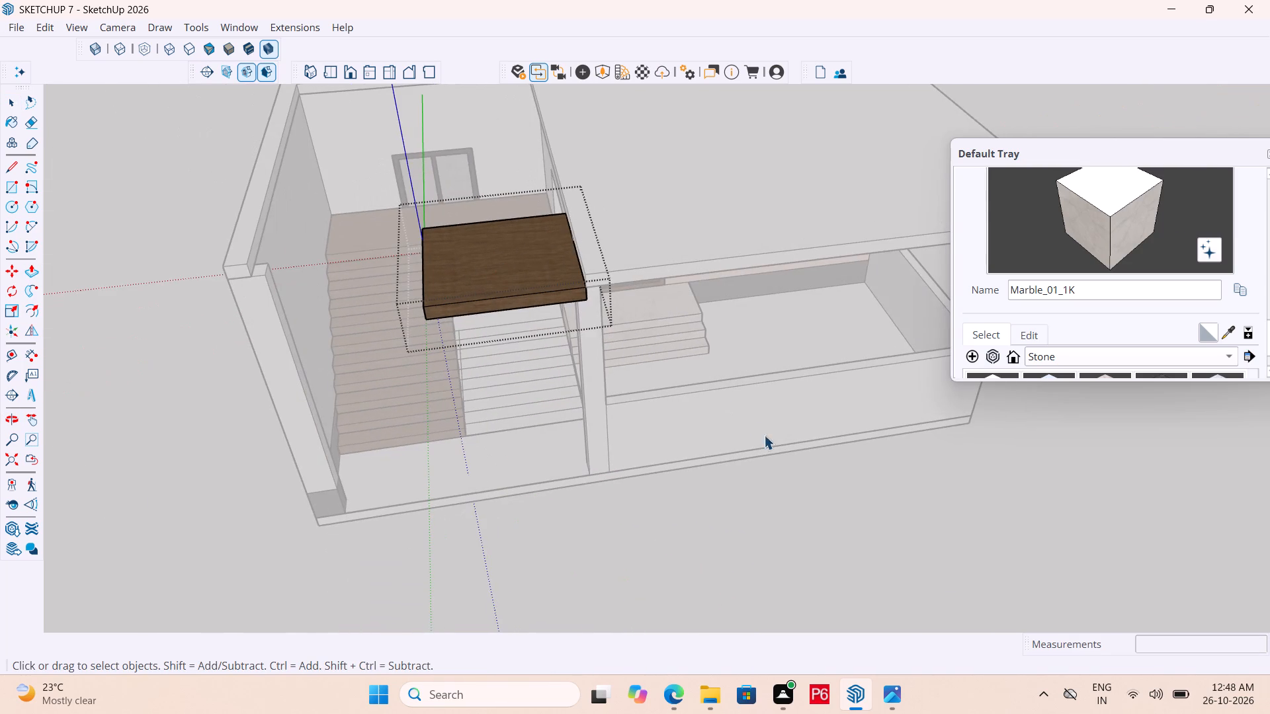
{"action": "left_click", "coordinate": [782, 446]}
{"action": "left_click", "coordinate": [796, 490]}
Examine the finished staircase, its top landing and the roof slab edge from above, the front and below.
{"action": "middle_click_drag", "start_coordinate": [558, 355], "coordinate": [851, 366]}
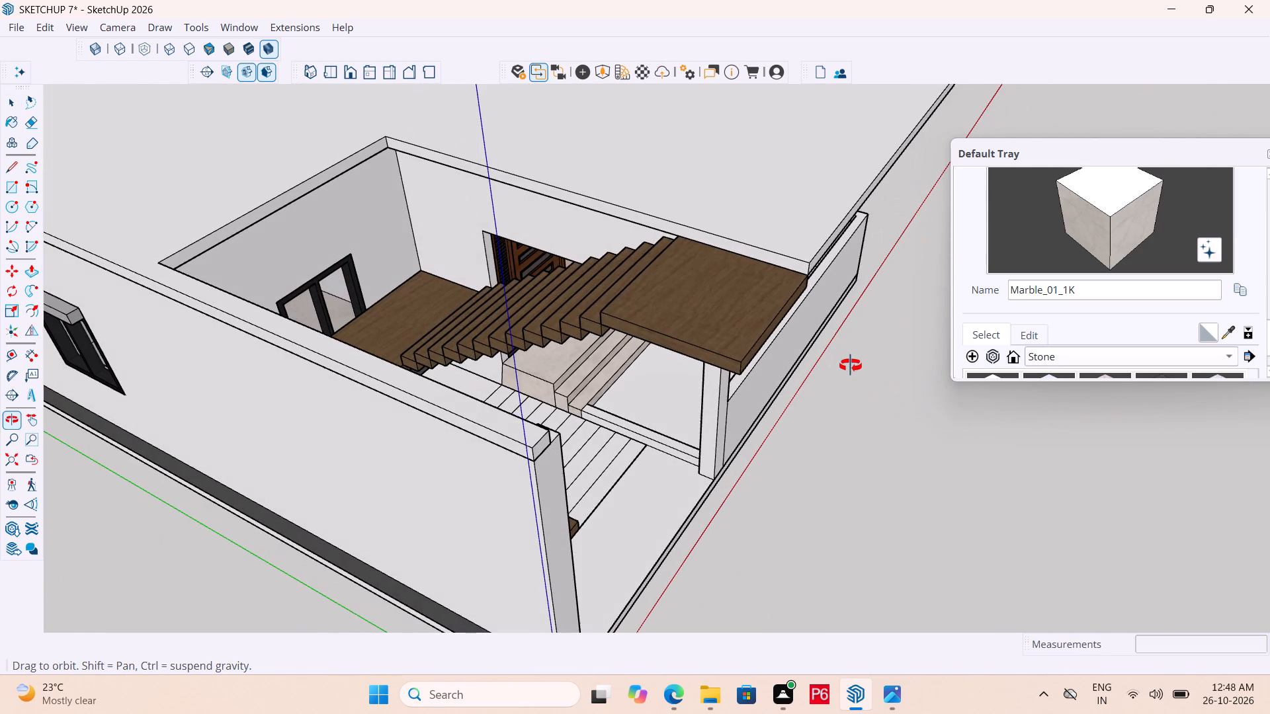
{"action": "middle_click_drag", "start_coordinate": [851, 366], "coordinate": [826, 366]}
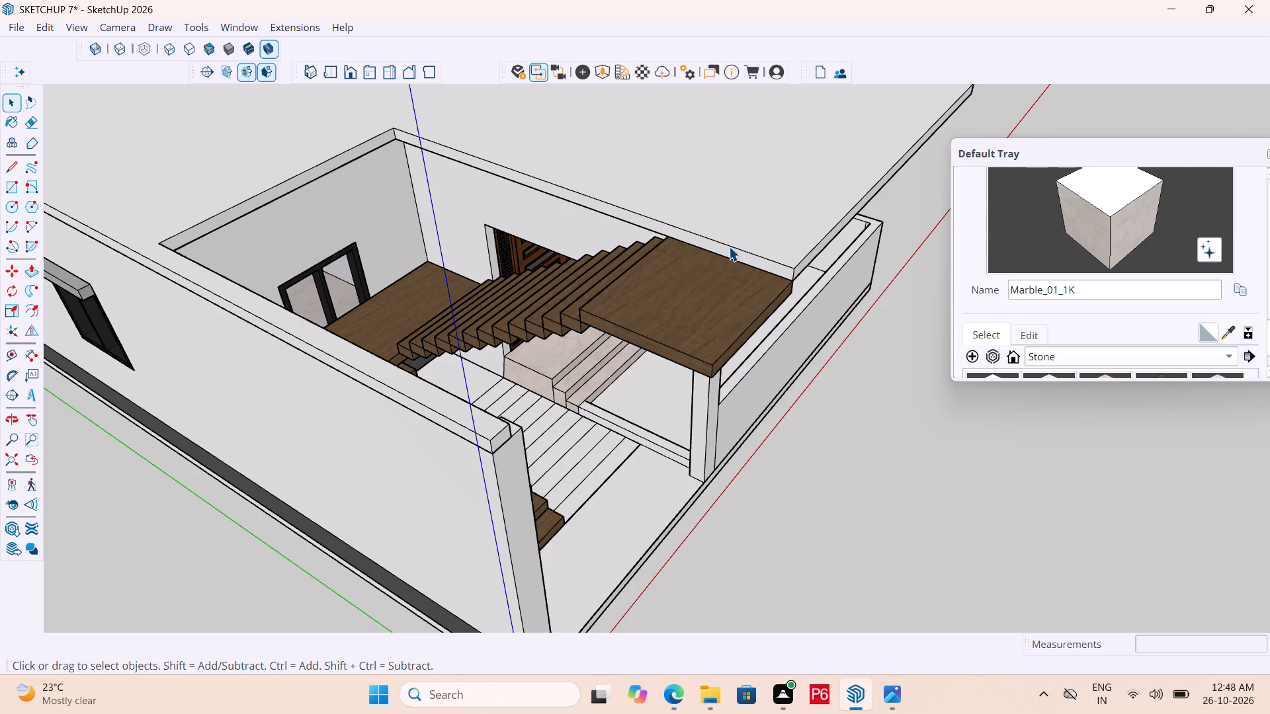
{"action": "middle_click_drag", "start_coordinate": [729, 247], "coordinate": [484, 268]}
{"action": "middle_click_drag", "start_coordinate": [775, 343], "coordinate": [570, 194]}
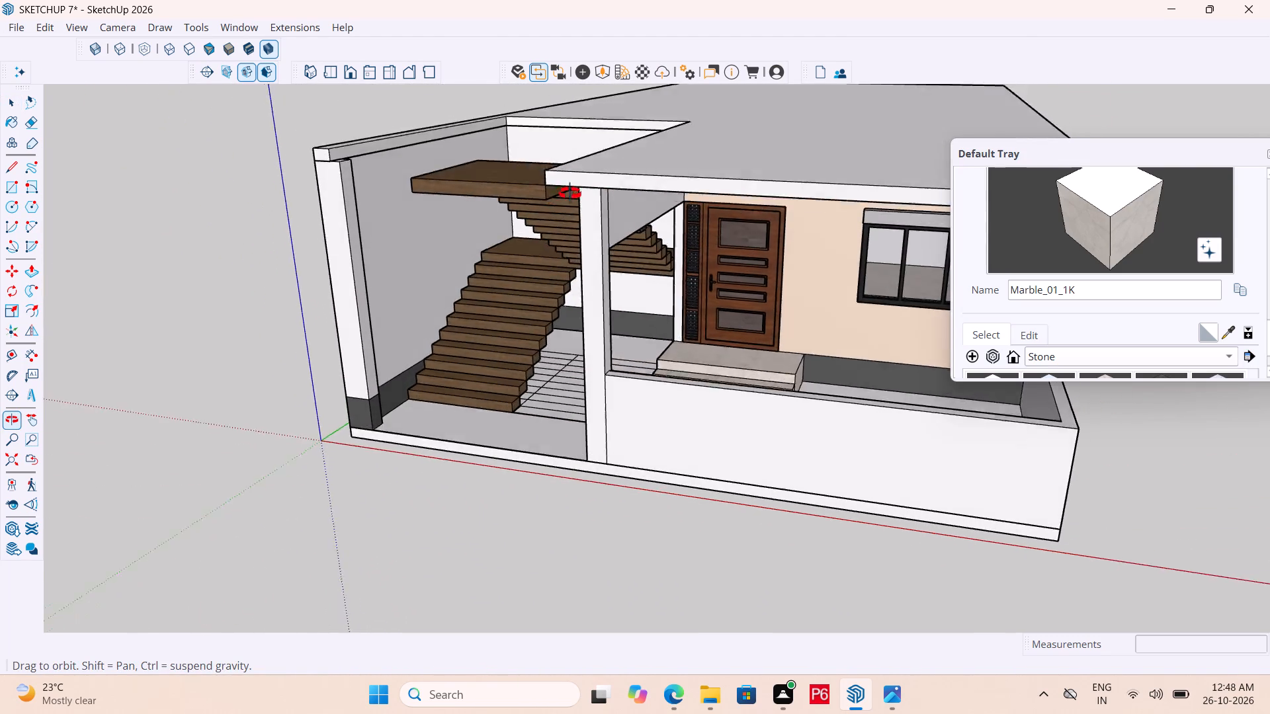
{"action": "middle_click_drag", "start_coordinate": [570, 194], "coordinate": [675, 275]}
{"action": "middle_click_drag", "start_coordinate": [609, 266], "coordinate": [661, 148]}
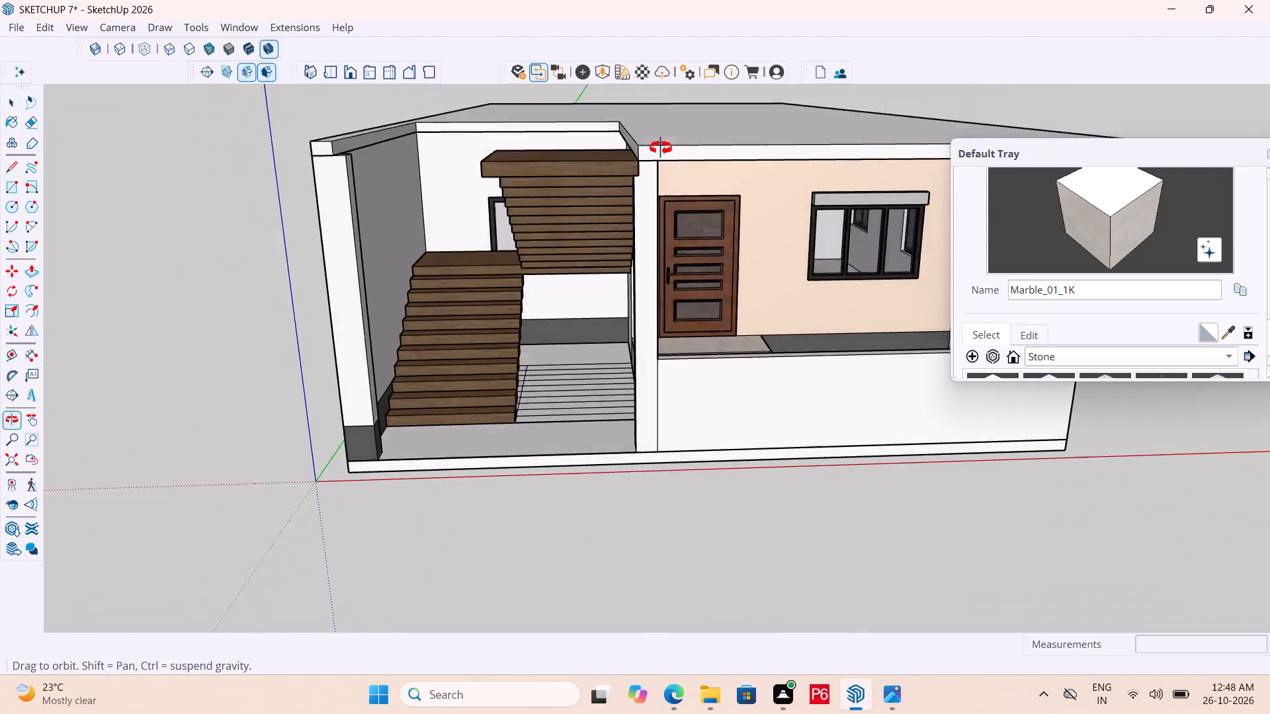
{"action": "middle_click_drag", "start_coordinate": [661, 148], "coordinate": [719, 77]}
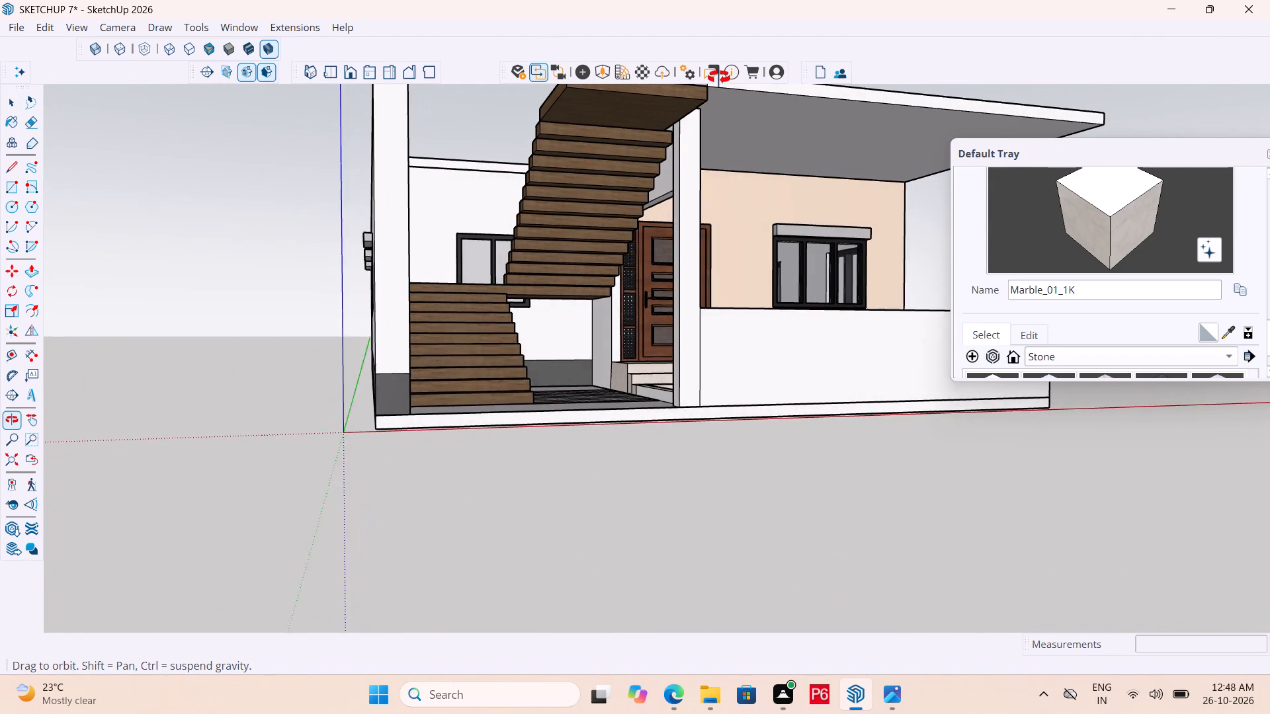
{"action": "middle_click_drag", "start_coordinate": [719, 77], "coordinate": [715, 77]}
{"action": "scroll", "coordinate": [709, 77], "scroll_direction": "up", "scroll_amount": 2}
{"action": "scroll", "coordinate": [683, 131], "scroll_direction": "up", "scroll_amount": 2}
{"action": "middle_click_drag", "start_coordinate": [687, 147], "coordinate": [679, 156]}
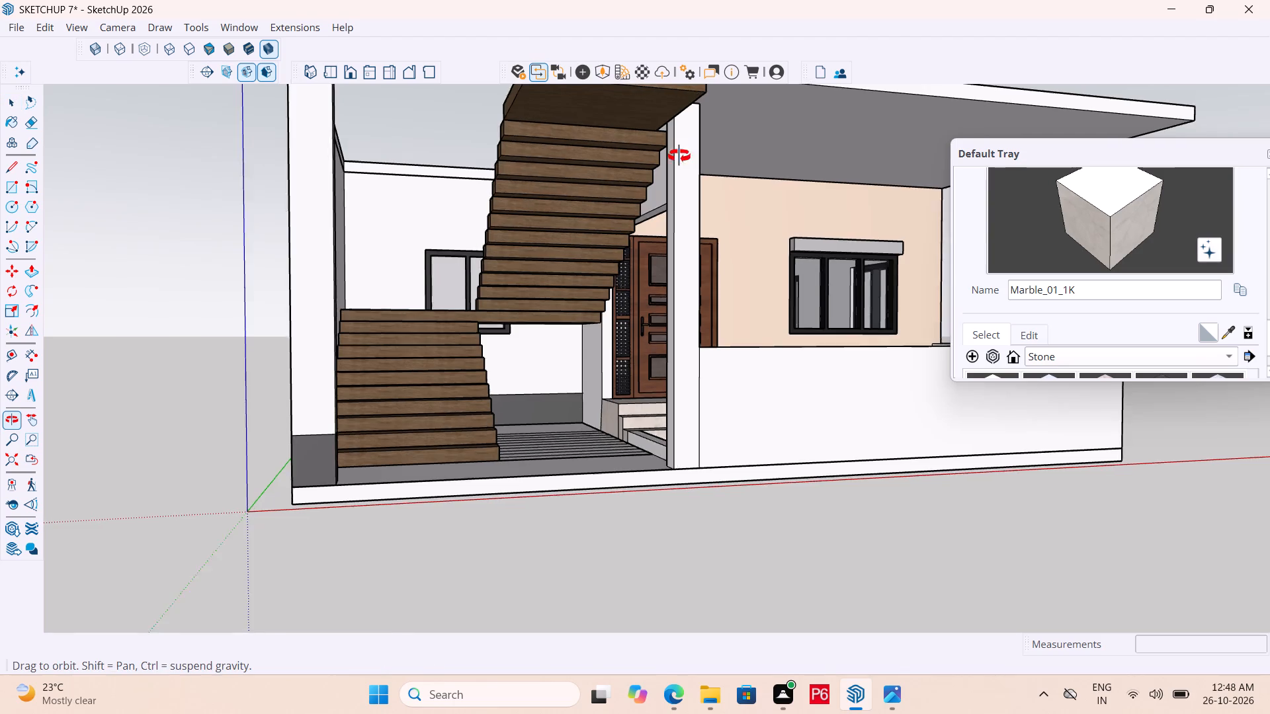
{"action": "middle_click_drag", "start_coordinate": [679, 156], "coordinate": [449, 307]}
Open the house walls group and Push/Pull the outer face of the front porch parapet 3' outward to the roof slab's edge.
{"action": "left_click", "coordinate": [537, 324]}
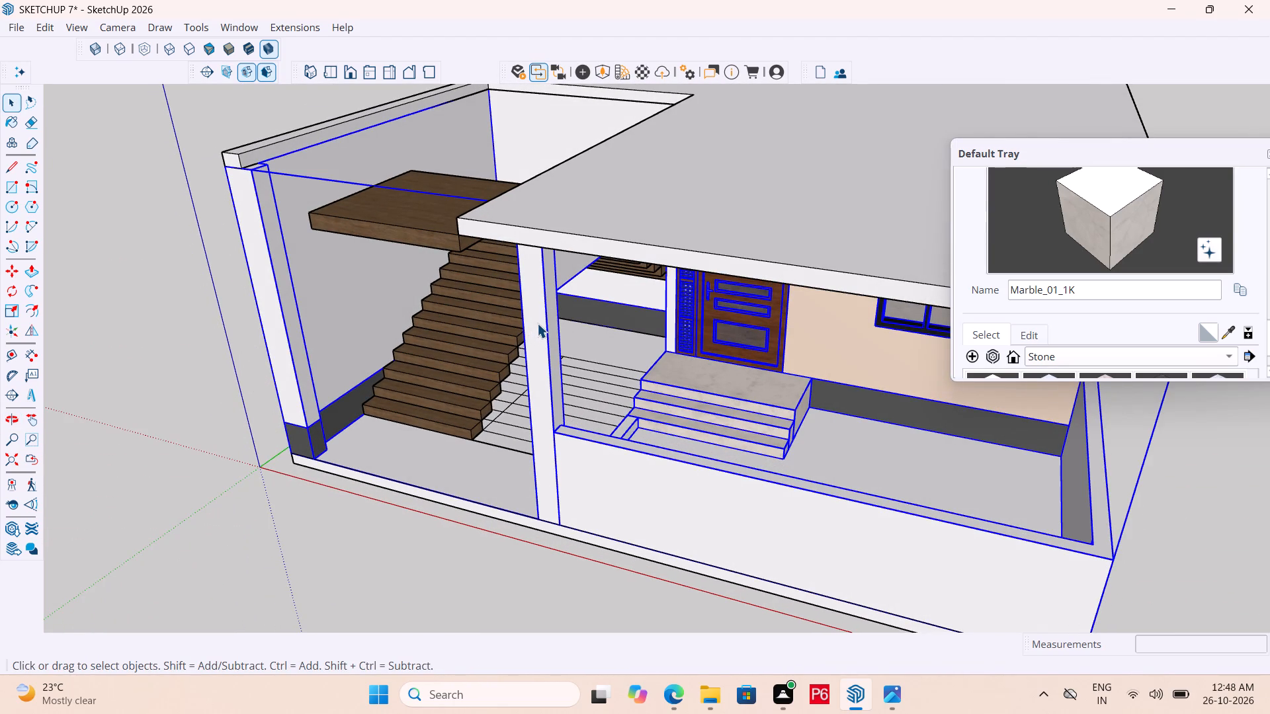
{"action": "scroll", "coordinate": [560, 197], "scroll_direction": "down", "scroll_amount": 6}
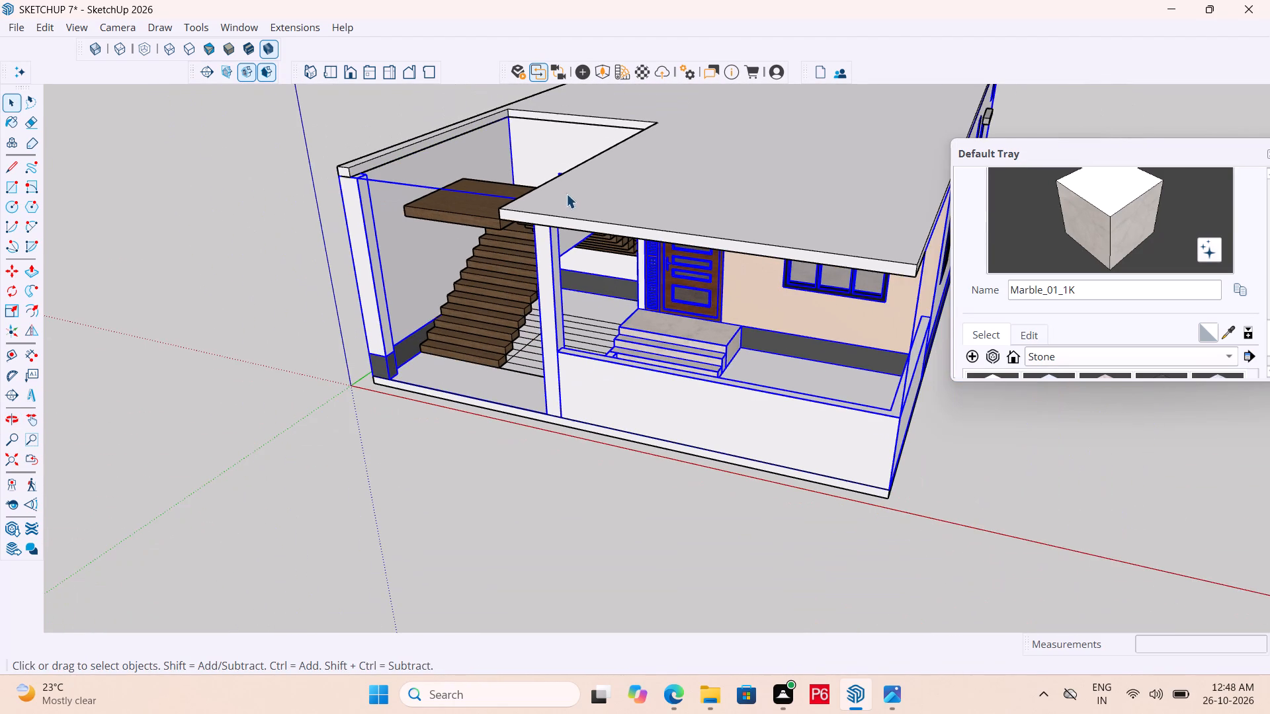
{"action": "middle_click_drag", "start_coordinate": [636, 391], "coordinate": [648, 422]}
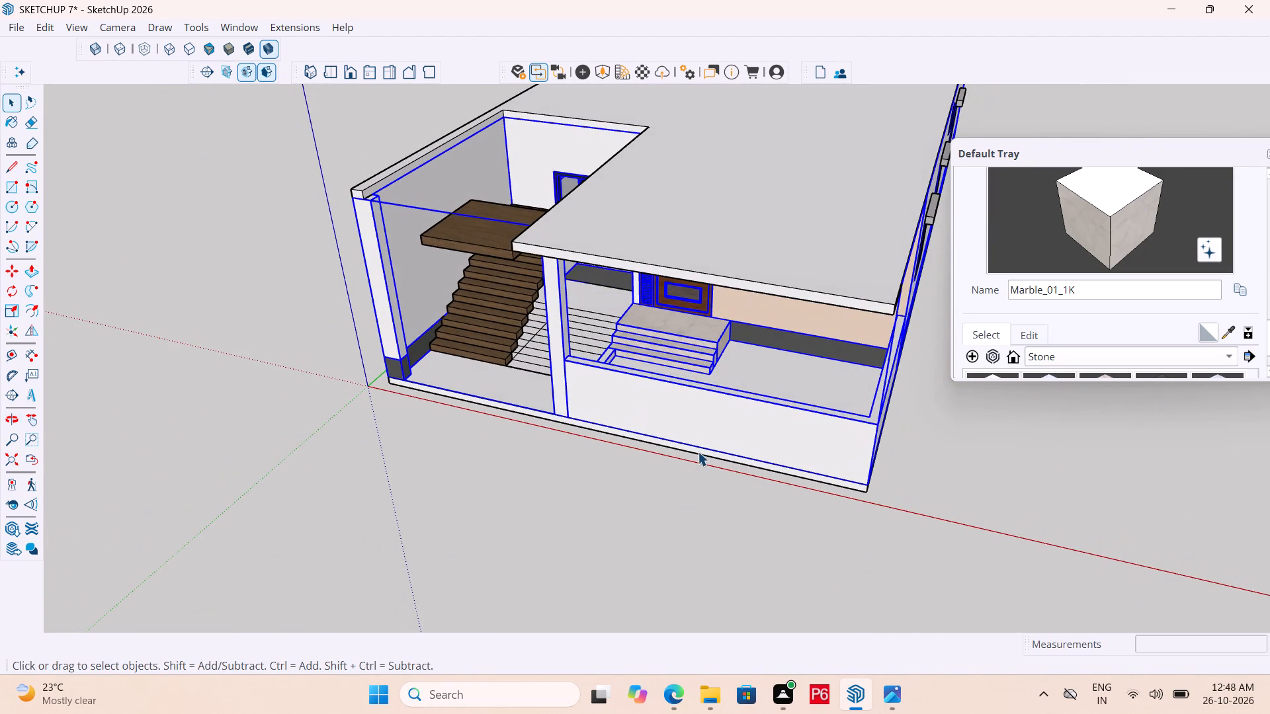
{"action": "key", "text": "space"}
{"action": "double_click", "coordinate": [753, 430]}
{"action": "left_click", "coordinate": [695, 397]}
{"action": "middle_click_drag", "start_coordinate": [796, 428], "coordinate": [636, 416]}
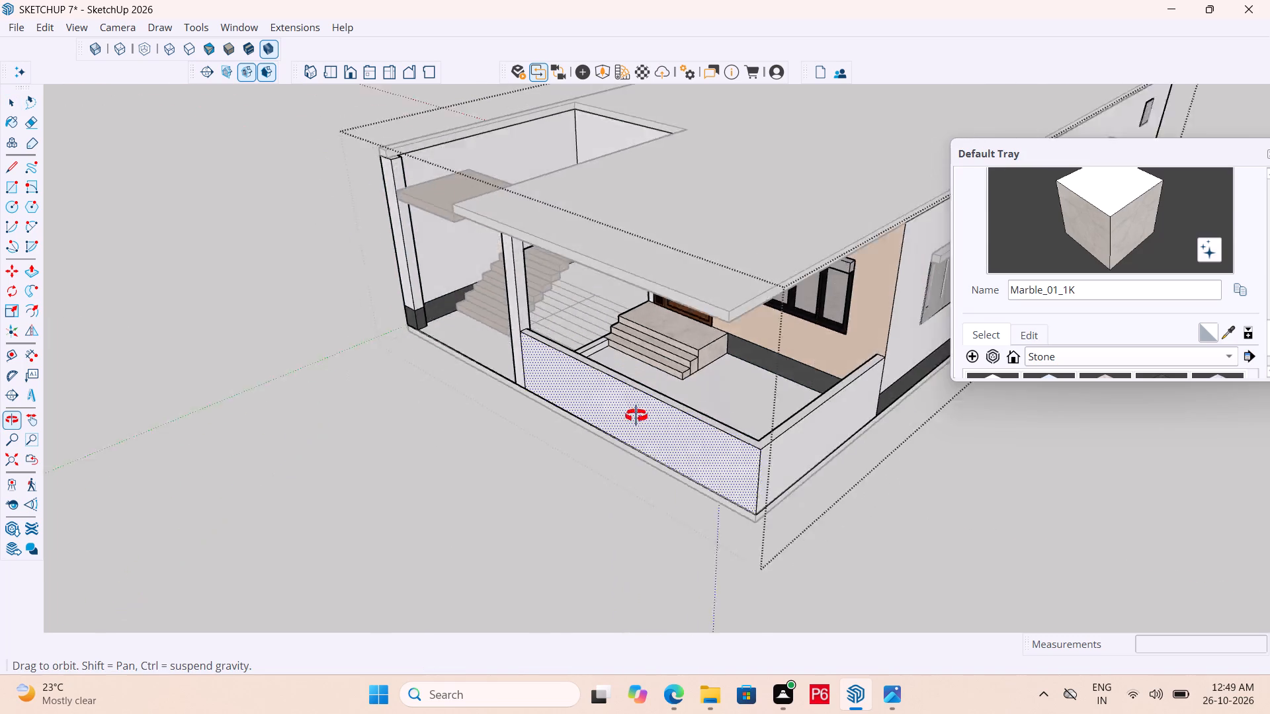
{"action": "middle_click_drag", "start_coordinate": [636, 416], "coordinate": [558, 409]}
{"action": "key", "text": "p"}
{"action": "left_click", "coordinate": [597, 424]}
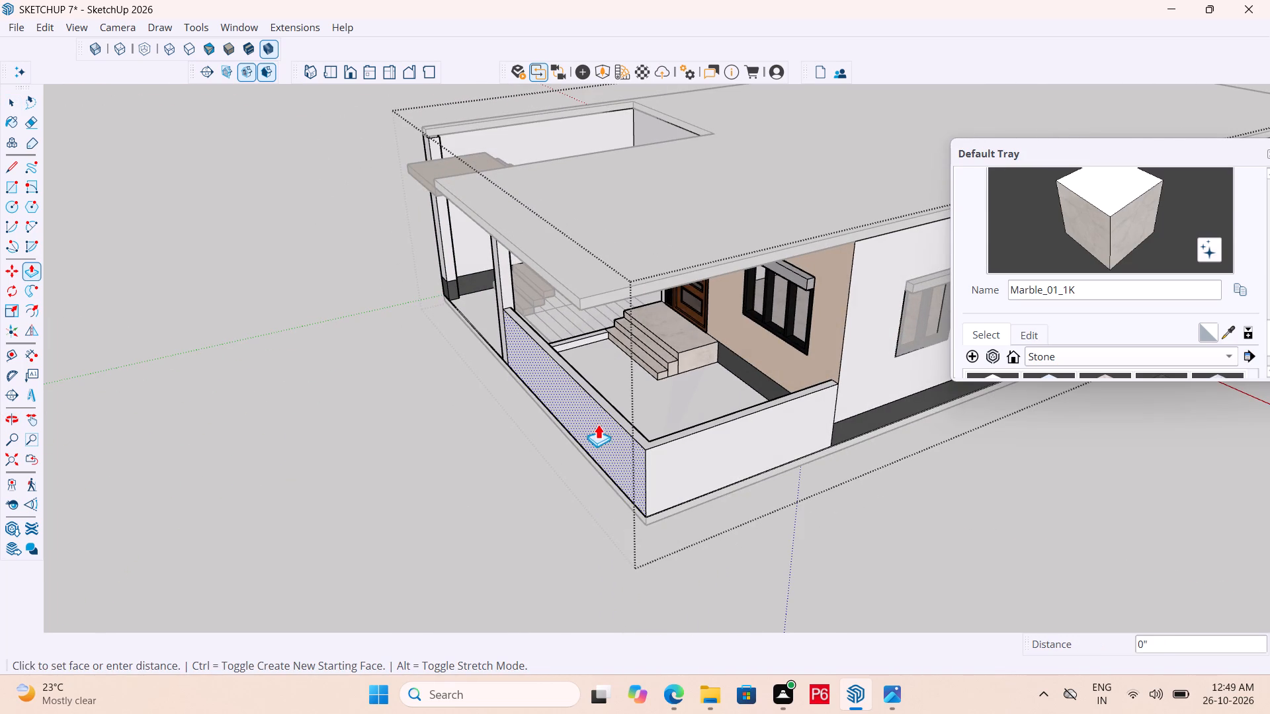
{"action": "left_click", "coordinate": [549, 282]}
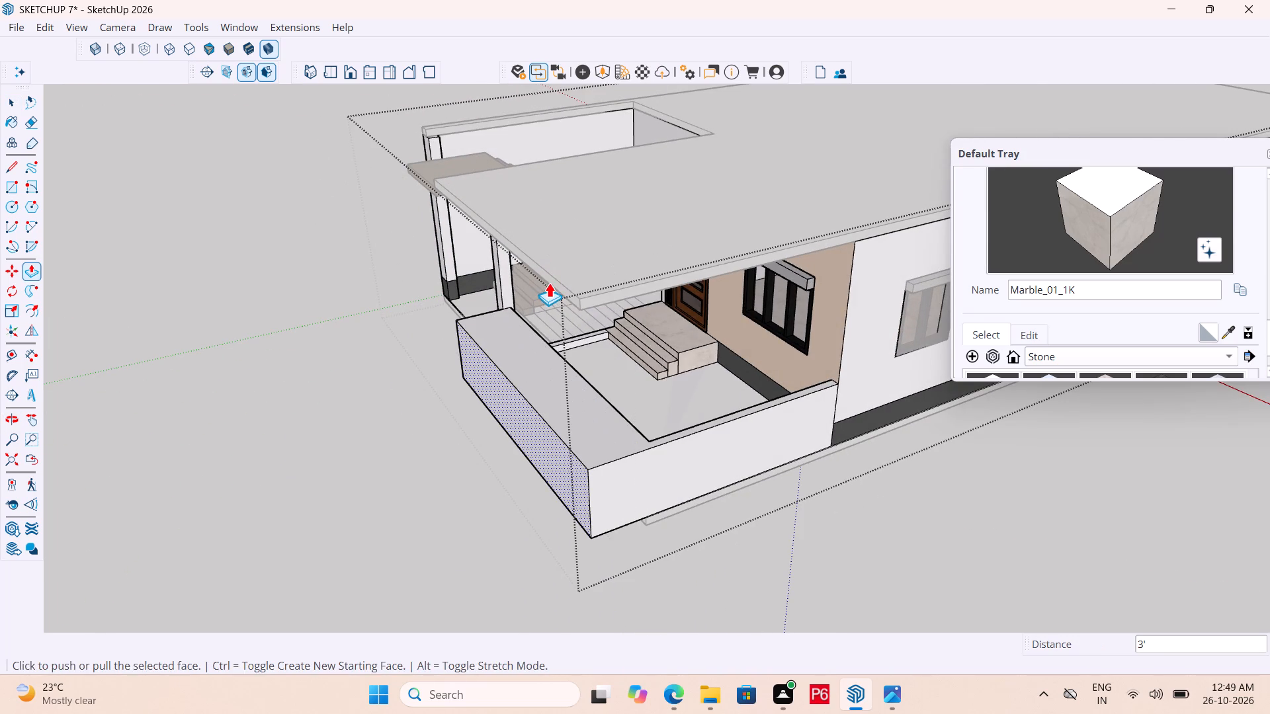
Push/Pull the inner face of the front porch parapet about 3' outward so that only a thin wall is left.
{"action": "middle_click_drag", "start_coordinate": [628, 335], "coordinate": [273, 338]}
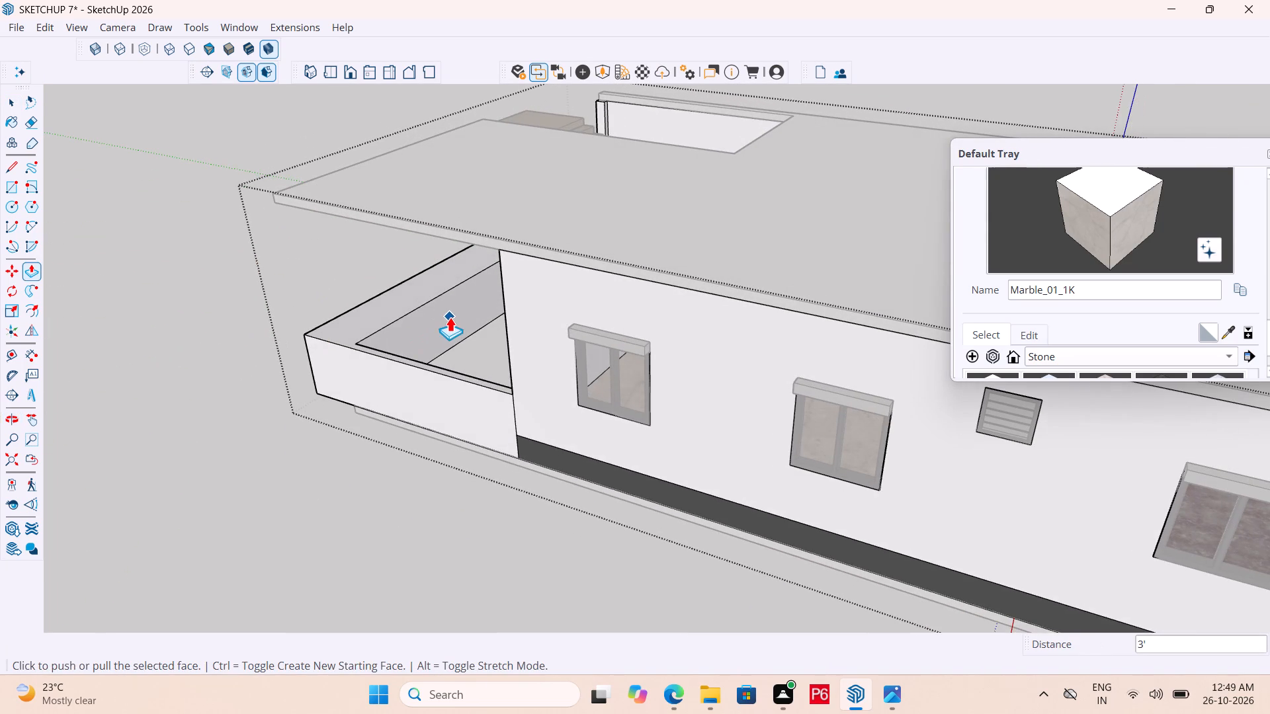
{"action": "key", "text": "space"}
{"action": "left_click", "coordinate": [446, 319]}
{"action": "key", "text": "p"}
{"action": "left_click", "coordinate": [446, 319]}
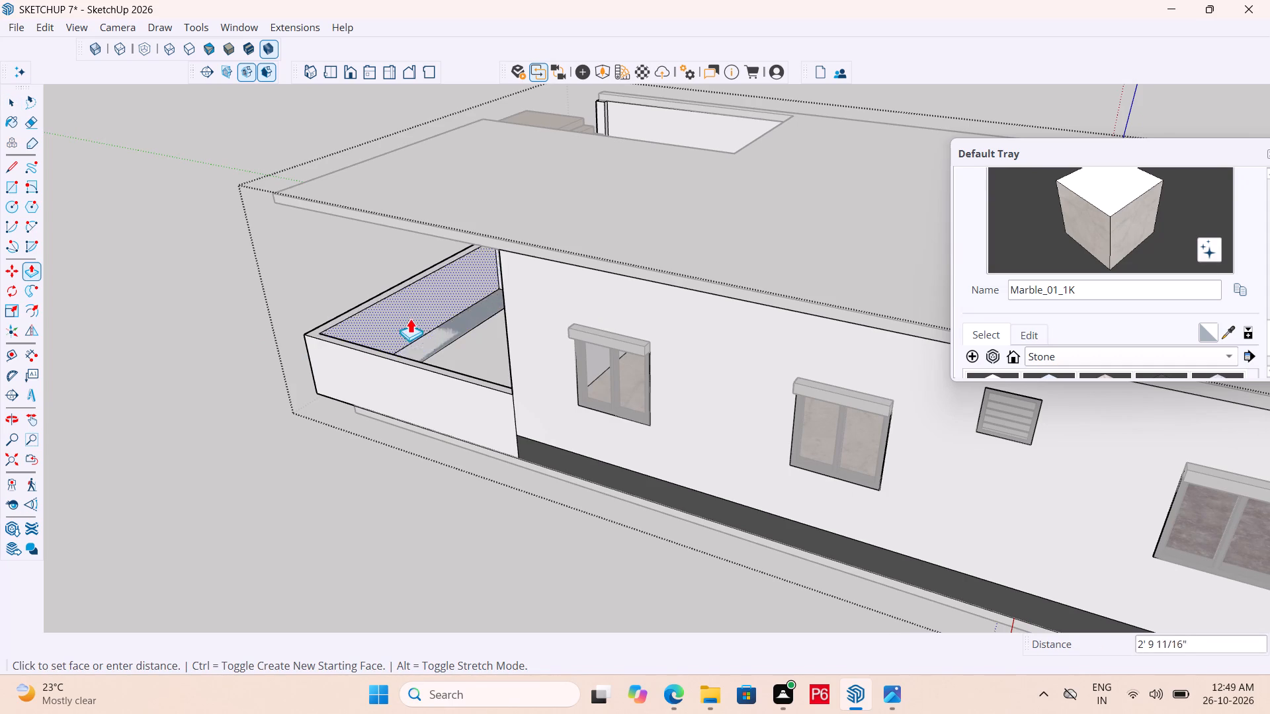
{"action": "middle_click_drag", "start_coordinate": [425, 320], "coordinate": [599, 306]}
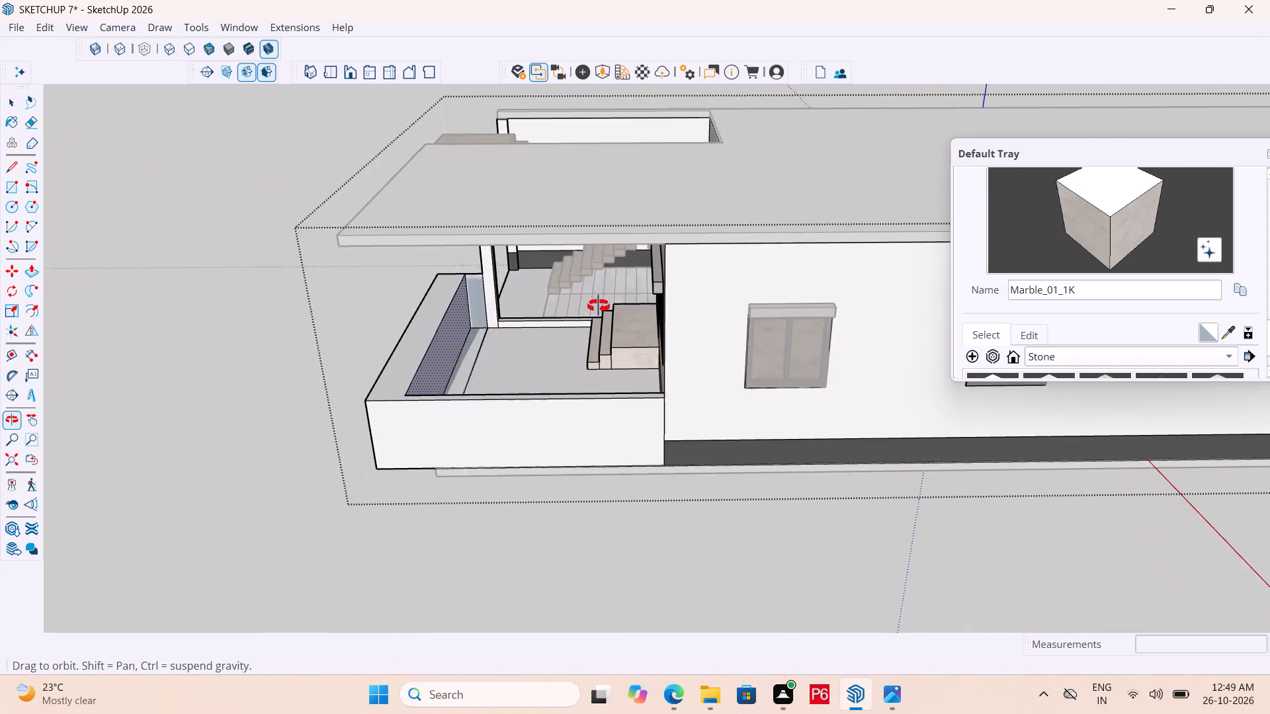
{"action": "middle_click_drag", "start_coordinate": [599, 306], "coordinate": [632, 319]}
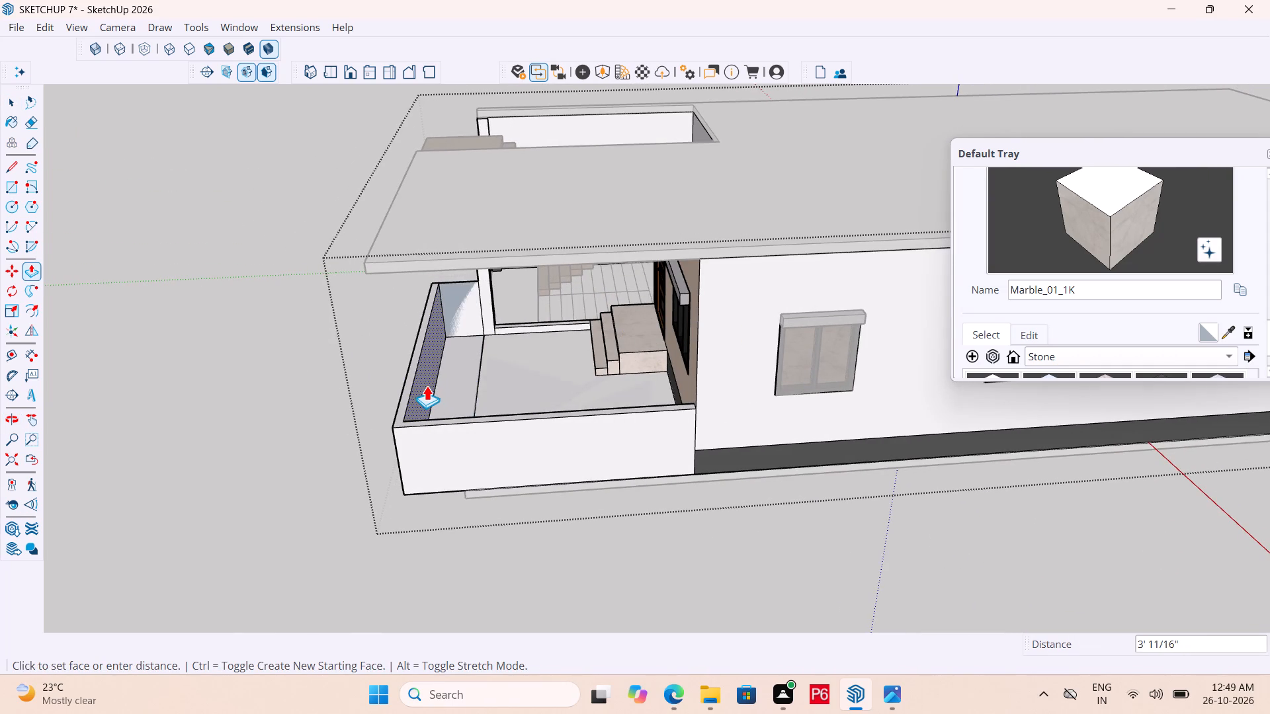
{"action": "left_click", "coordinate": [427, 385]}
Push/Pull the short parapet return face beside the porch column 6" toward the porch and save the model.
{"action": "middle_click_drag", "start_coordinate": [402, 407], "coordinate": [620, 491]}
{"action": "scroll", "coordinate": [547, 458], "scroll_direction": "up", "scroll_amount": 6}
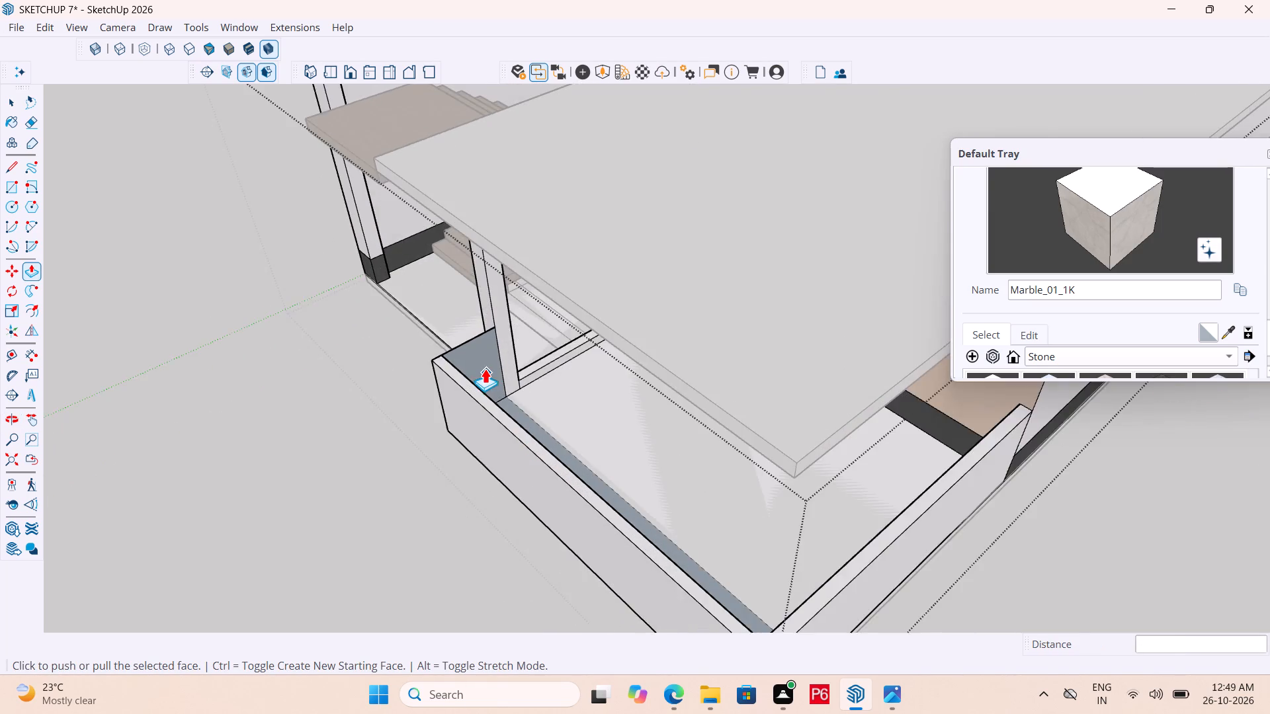
{"action": "scroll", "coordinate": [485, 368], "scroll_direction": "up", "scroll_amount": 3}
{"action": "key", "text": "space"}
{"action": "left_click", "coordinate": [470, 344]}
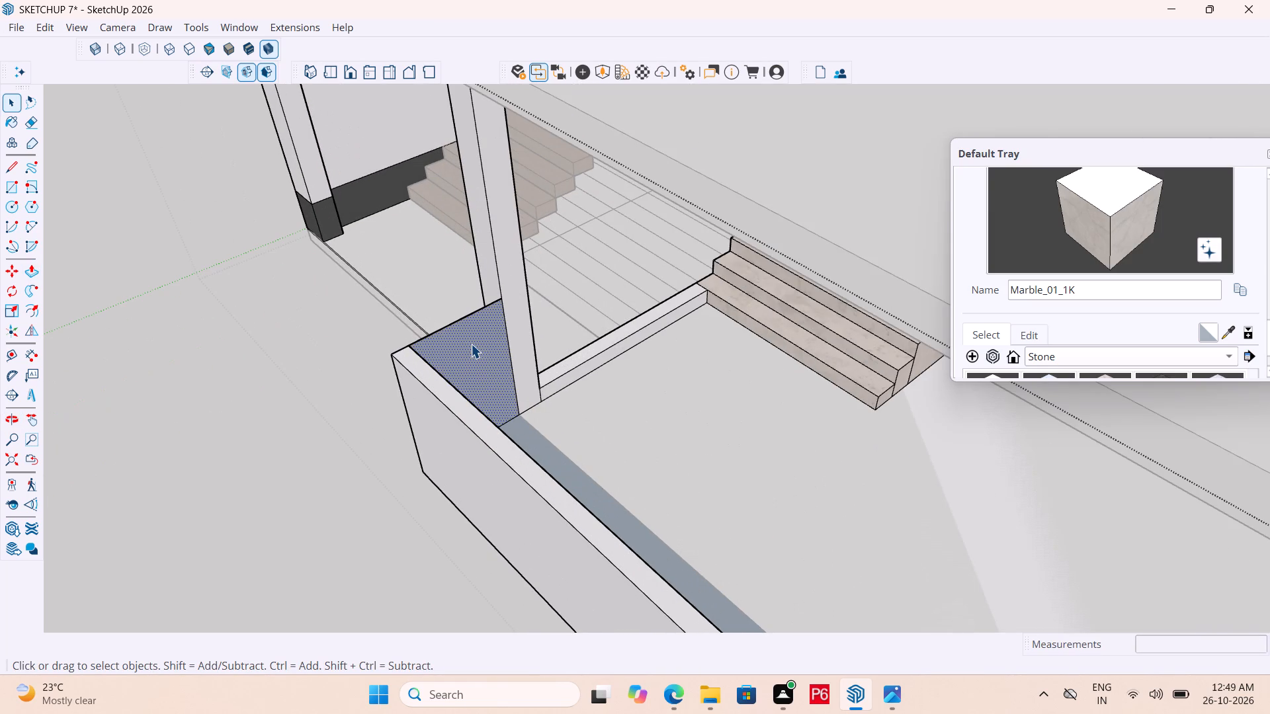
{"action": "key", "text": "p"}
{"action": "left_click", "coordinate": [471, 344]}
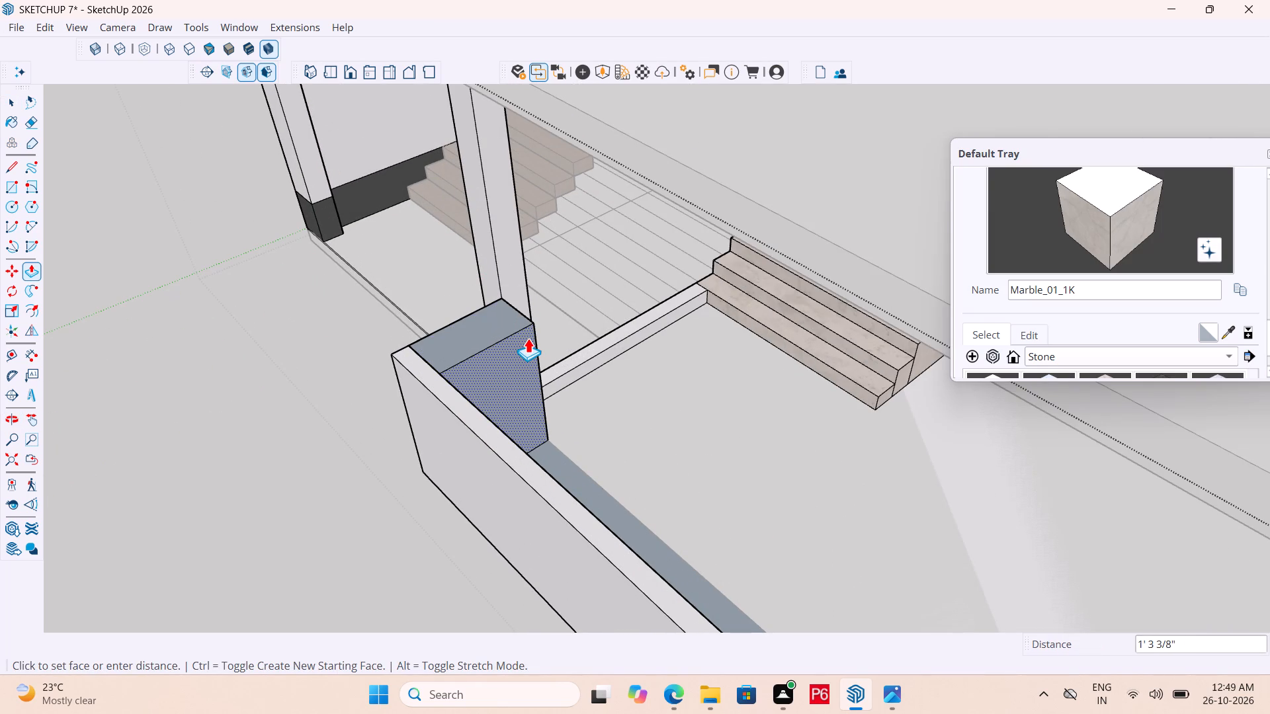
{"action": "type", "text": "6\""}
{"action": "key", "text": "Return"}
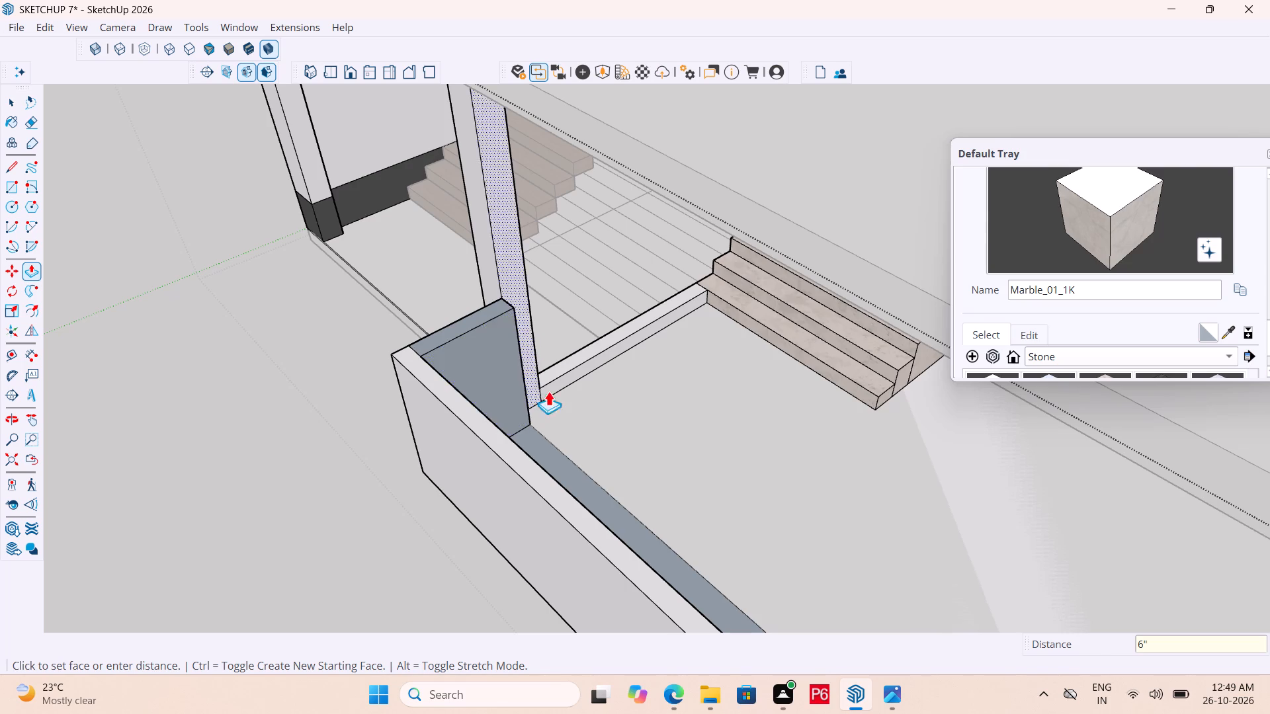
{"action": "middle_click_drag", "start_coordinate": [556, 397], "coordinate": [501, 365]}
{"action": "scroll", "coordinate": [512, 375], "scroll_direction": "down", "scroll_amount": 1}
{"action": "key", "text": "ctrl+s"}
{"action": "key", "text": "ctrl+s"}
{"action": "key", "text": "ctrl+s"}
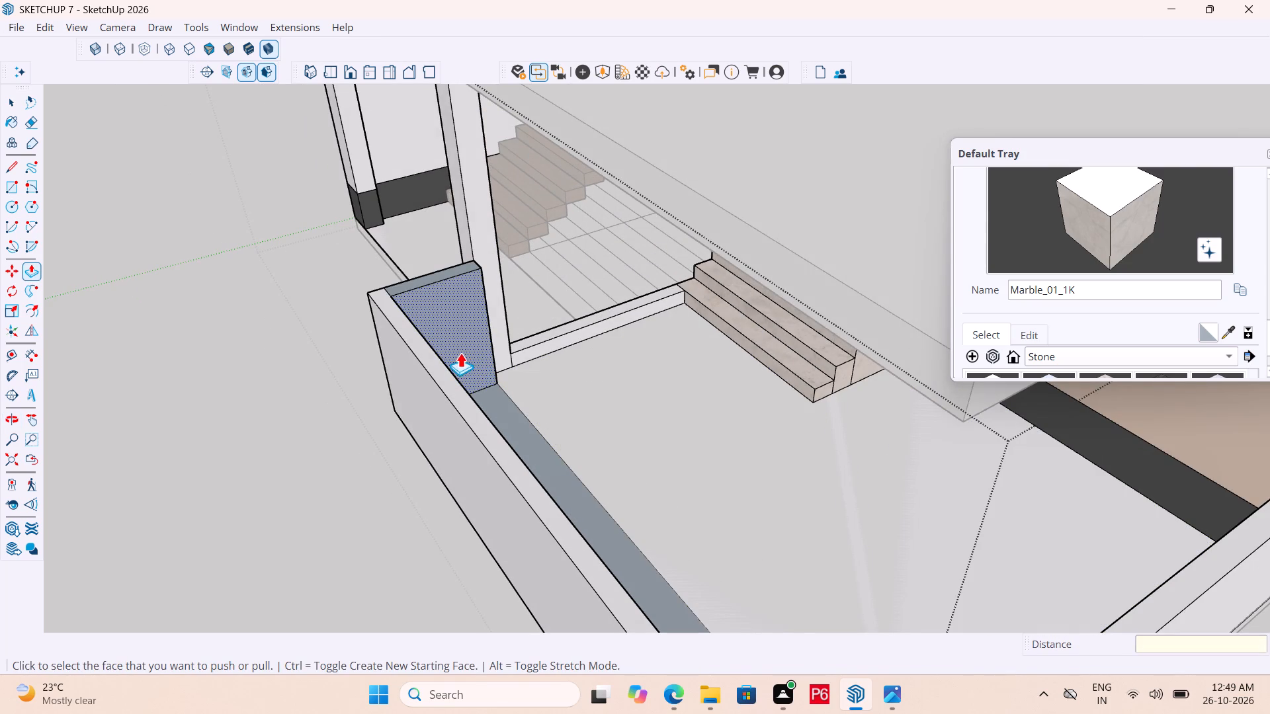
Open the base slab group, Push/Pull its front face outward flush with the extended parapet, close the group and save the model.
{"action": "scroll", "coordinate": [499, 309], "scroll_direction": "down", "scroll_amount": 6}
{"action": "scroll", "coordinate": [632, 296], "scroll_direction": "down", "scroll_amount": 6}
{"action": "middle_click_drag", "start_coordinate": [613, 348], "coordinate": [503, 413]}
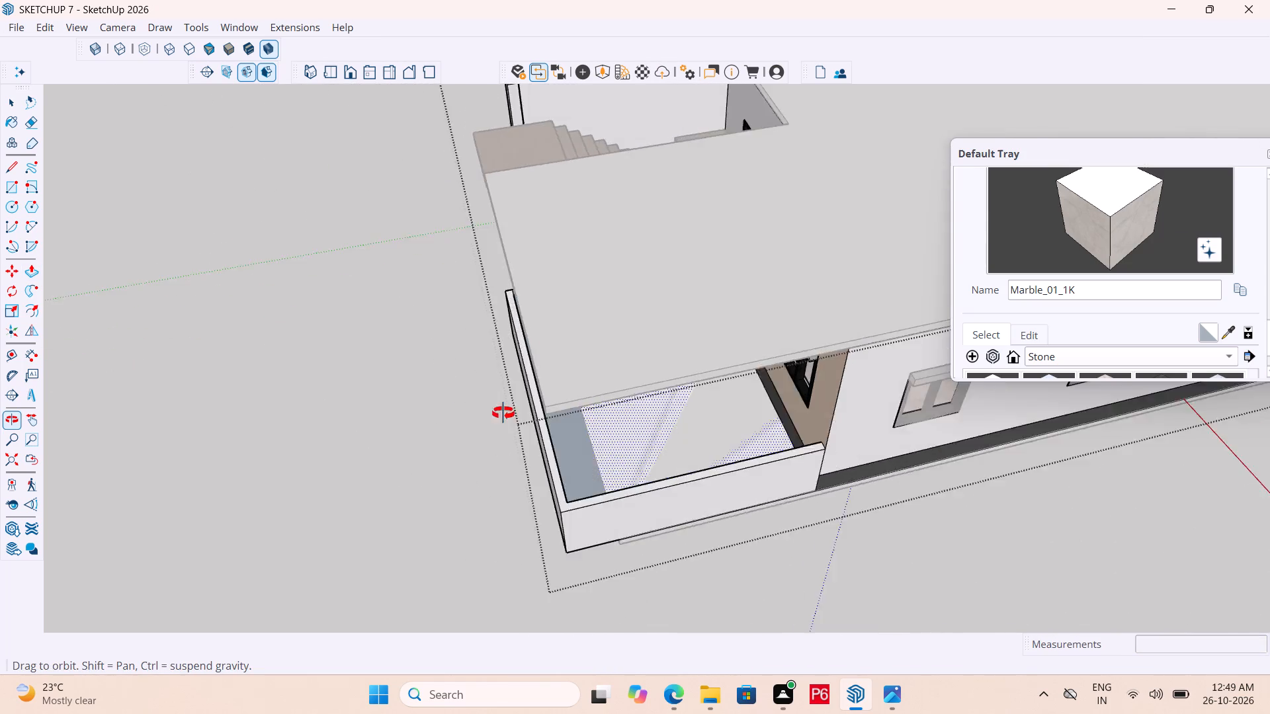
{"action": "middle_click_drag", "start_coordinate": [503, 413], "coordinate": [389, 408]}
{"action": "scroll", "coordinate": [566, 472], "scroll_direction": "up", "scroll_amount": 1}
{"action": "middle_click_drag", "start_coordinate": [566, 472], "coordinate": [872, 149]}
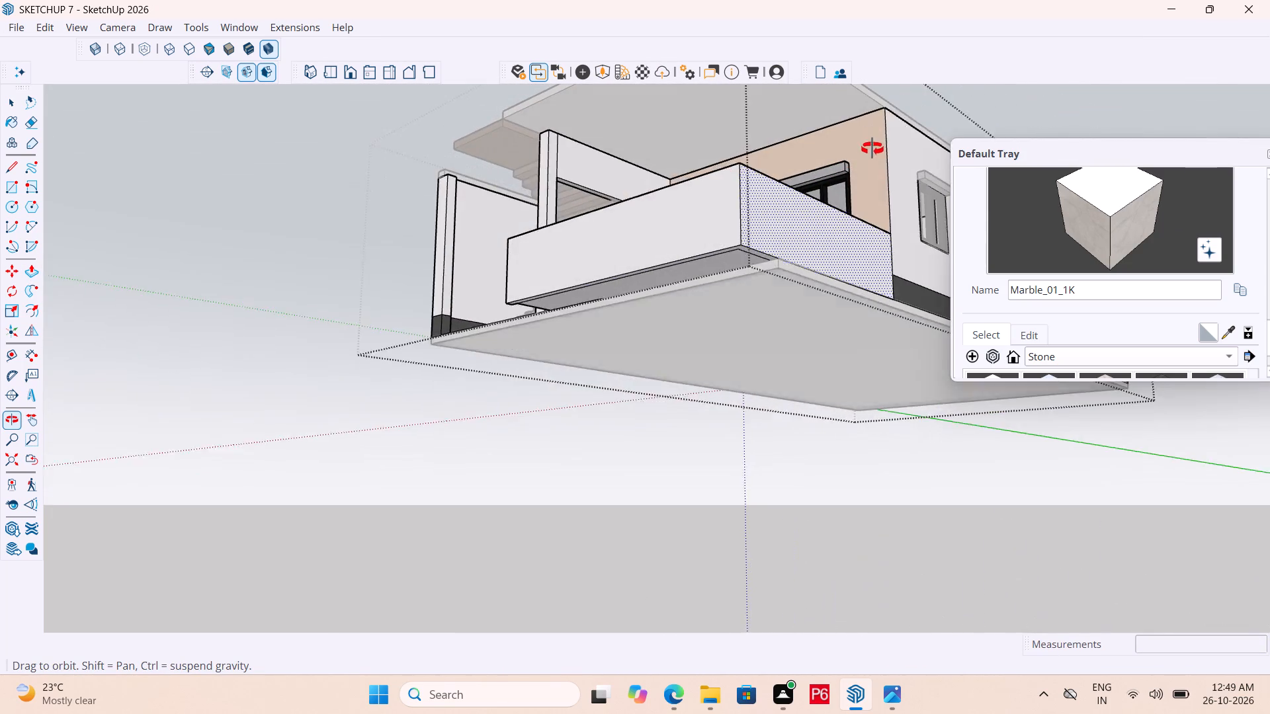
{"action": "middle_click_drag", "start_coordinate": [872, 149], "coordinate": [871, 161]}
{"action": "key", "text": "space"}
{"action": "left_click", "coordinate": [847, 411]}
{"action": "scroll", "coordinate": [747, 290], "scroll_direction": "up", "scroll_amount": 4}
{"action": "left_click", "coordinate": [765, 282]}
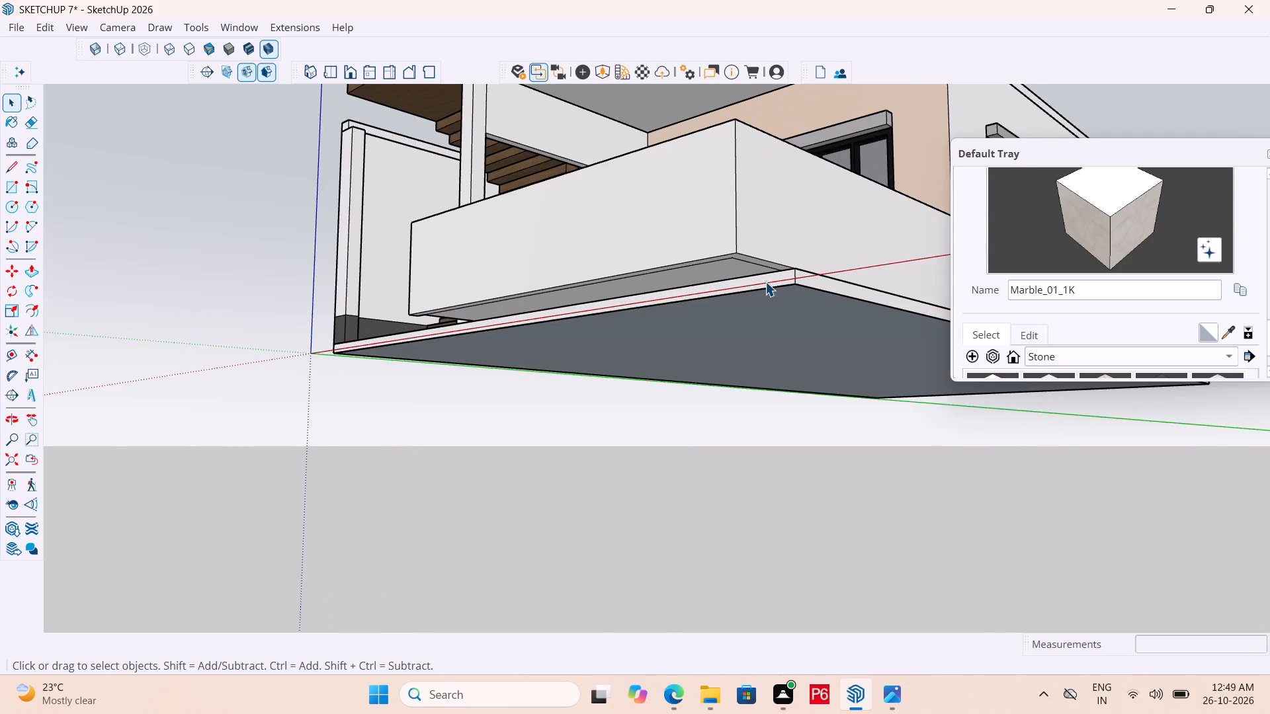
{"action": "triple_click", "coordinate": [772, 280]}
{"action": "key", "text": "p"}
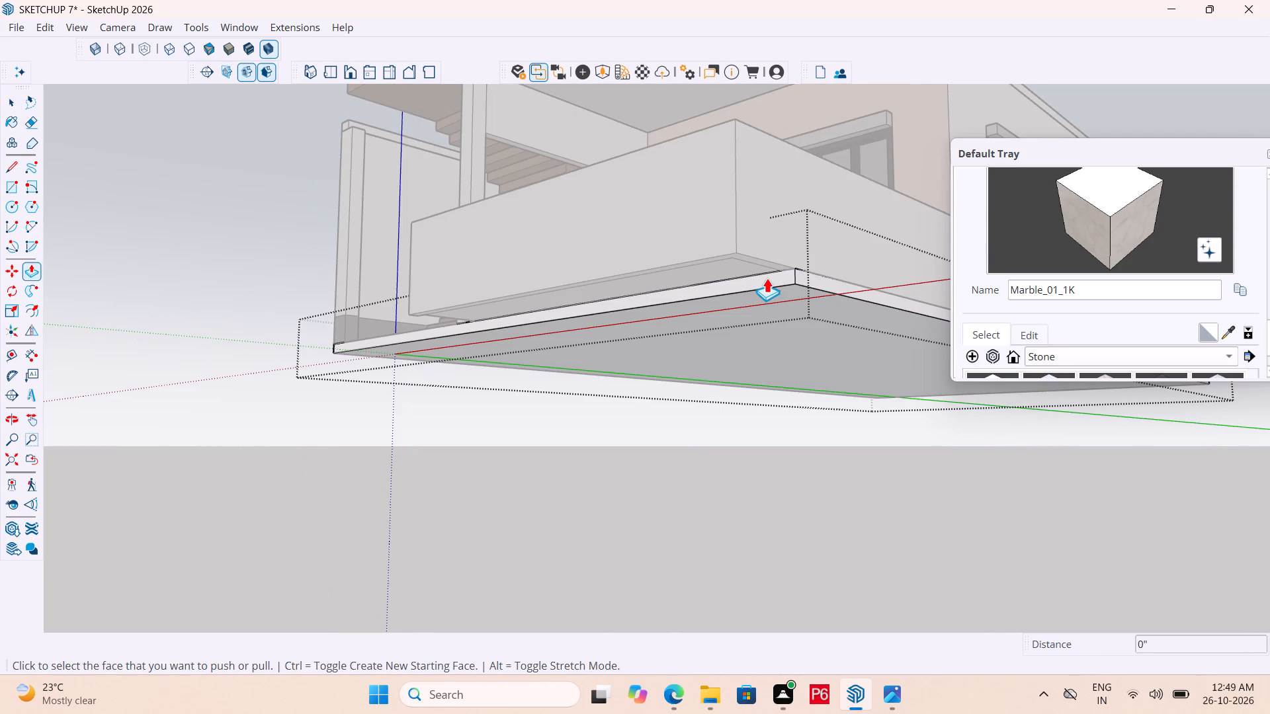
{"action": "left_click", "coordinate": [763, 274]}
{"action": "left_click", "coordinate": [706, 192]}
{"action": "middle_click_drag", "start_coordinate": [786, 226], "coordinate": [770, 311]}
{"action": "scroll", "coordinate": [787, 235], "scroll_direction": "down", "scroll_amount": 1}
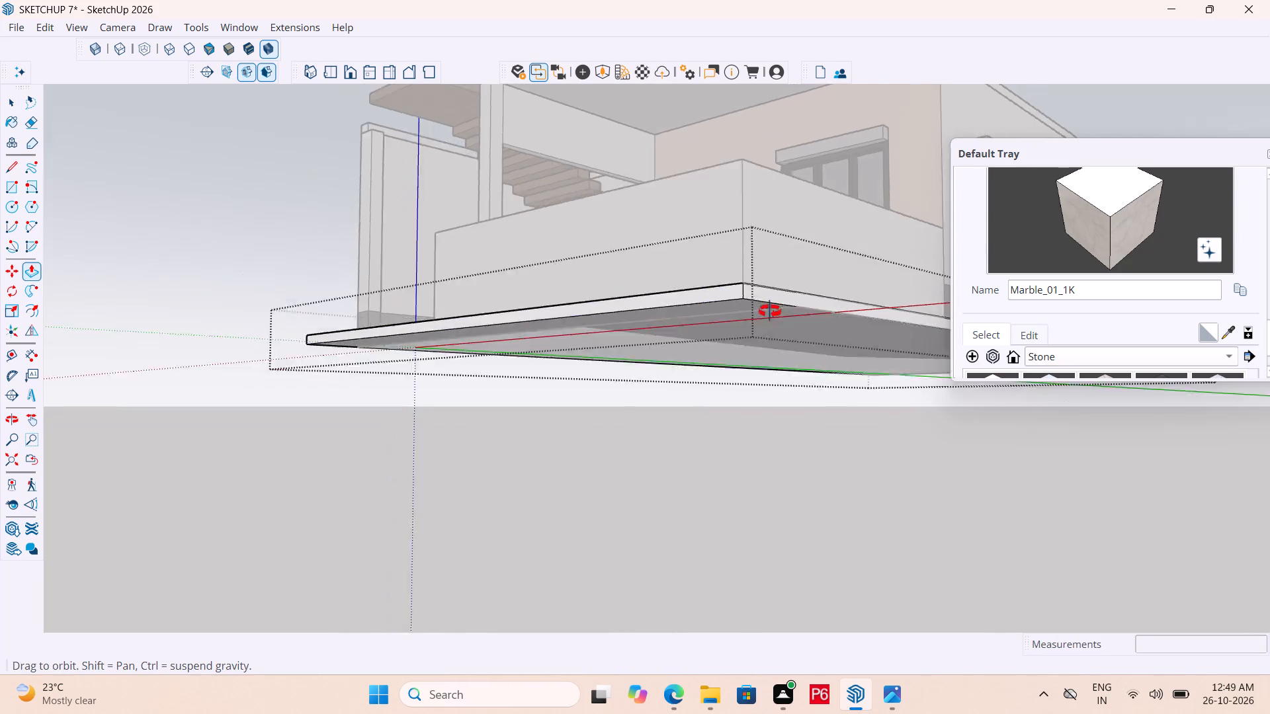
{"action": "middle_click_drag", "start_coordinate": [770, 311], "coordinate": [673, 455]}
{"action": "key", "text": "space"}
{"action": "left_click_drag", "start_coordinate": [343, 330], "coordinate": [331, 330]}
{"action": "double_click", "coordinate": [287, 330]}
{"action": "key", "text": "ctrl+s"}
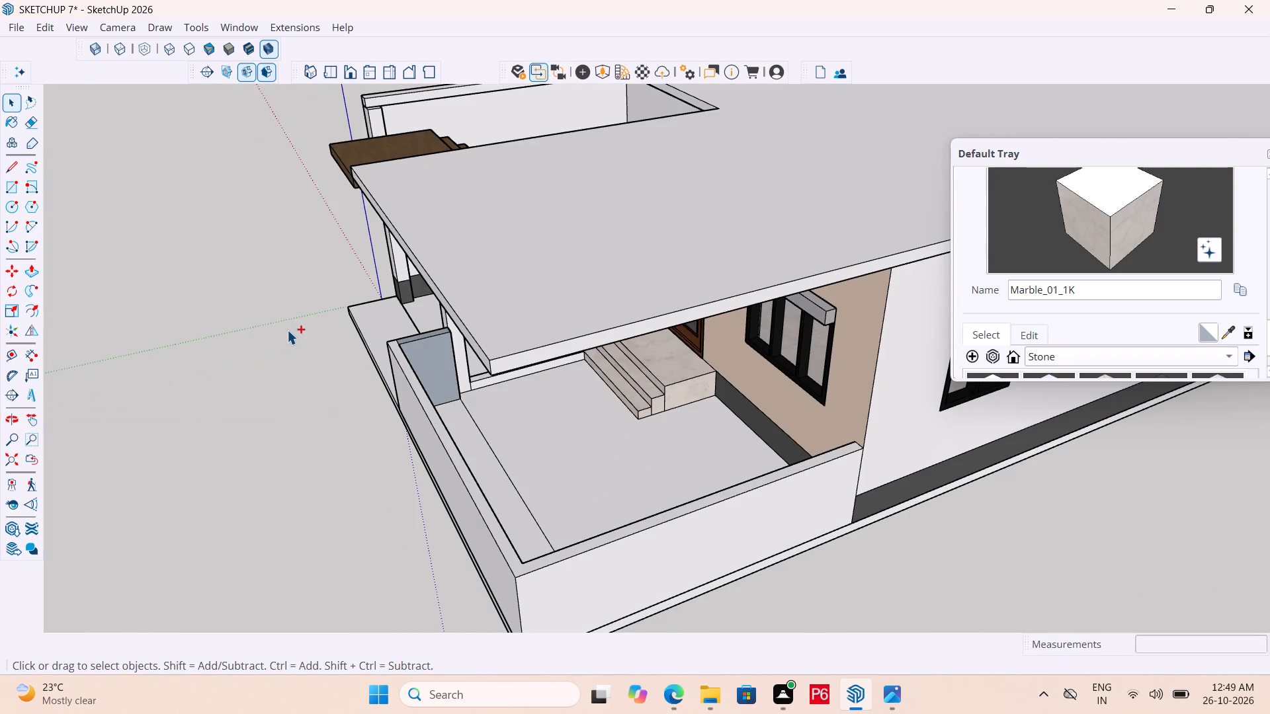
{"action": "key", "text": "ctrl+s"}
{"action": "key", "text": "ctrl+s"}
{"action": "key", "text": "ctrl+s"}
In the walls group, draw a rectangle about 4' by 2' 7" over the parapet return's outer side beside the column, and save.
{"action": "scroll", "coordinate": [321, 333], "scroll_direction": "down", "scroll_amount": 4, "text": "ctrl"}
{"action": "scroll", "coordinate": [480, 292], "scroll_direction": "down", "scroll_amount": 7}
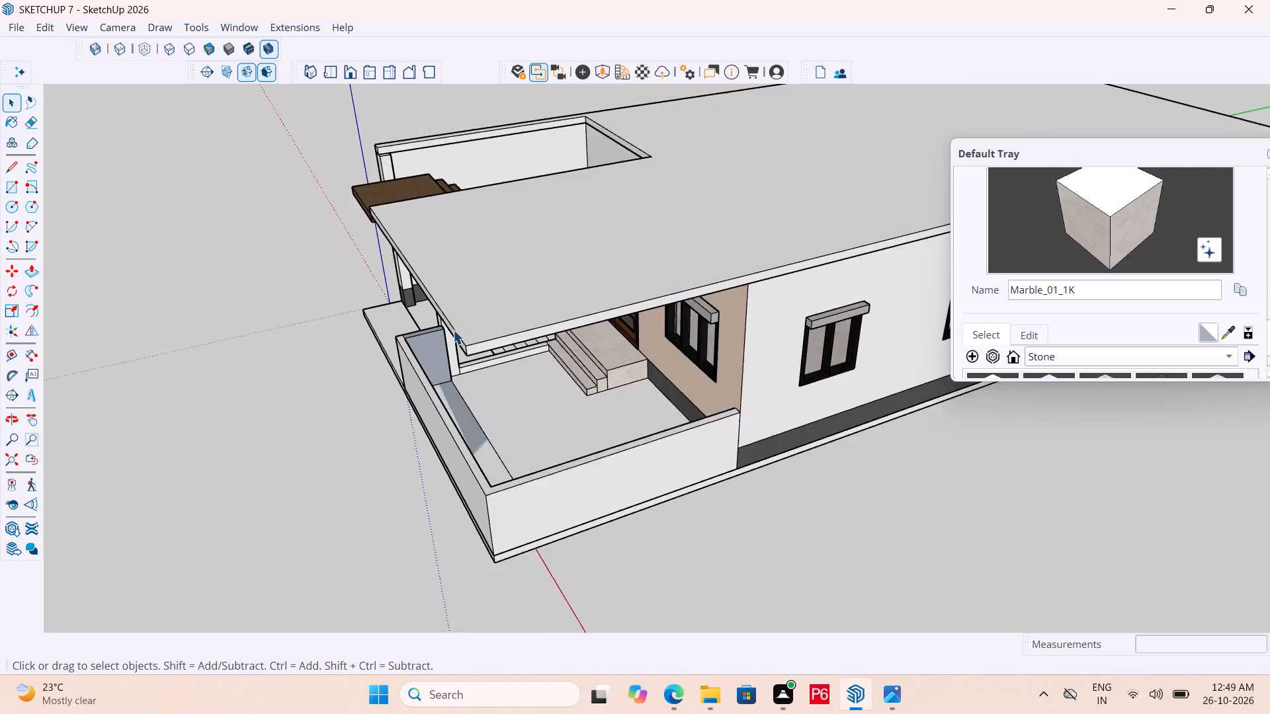
{"action": "scroll", "coordinate": [453, 330], "scroll_direction": "down", "scroll_amount": 2}
{"action": "middle_click_drag", "start_coordinate": [454, 336], "coordinate": [1027, 240]}
{"action": "scroll", "coordinate": [800, 423], "scroll_direction": "up", "scroll_amount": 15}
{"action": "middle_click_drag", "start_coordinate": [743, 297], "coordinate": [917, 292]}
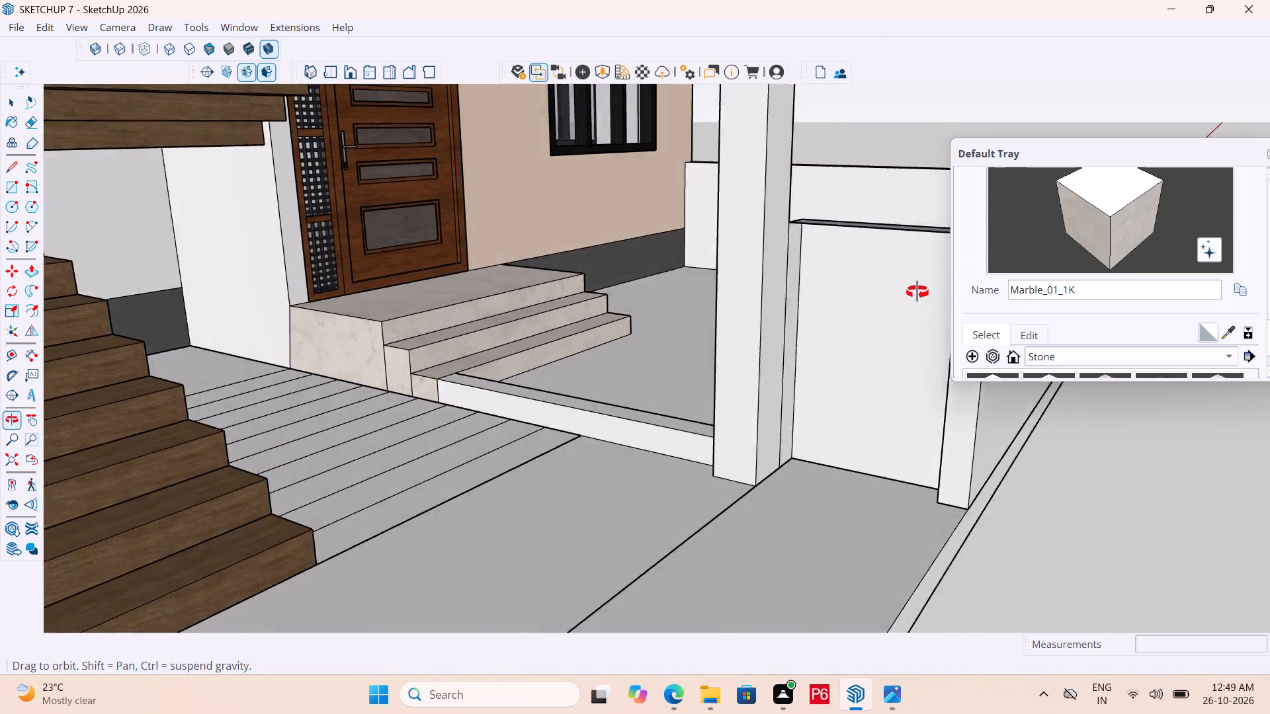
{"action": "middle_click_drag", "start_coordinate": [917, 292], "coordinate": [783, 307]}
{"action": "left_click", "coordinate": [763, 301]}
{"action": "double_click", "coordinate": [734, 272]}
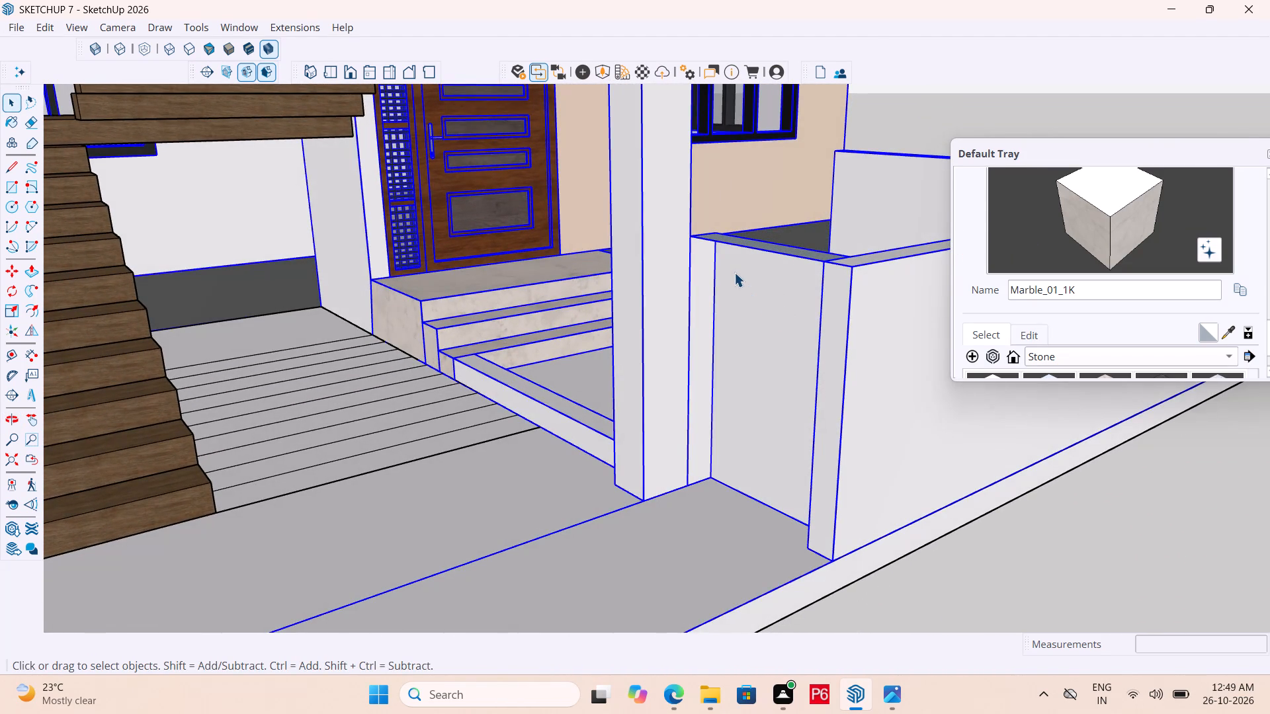
{"action": "left_click", "coordinate": [724, 261]}
{"action": "key", "text": "r"}
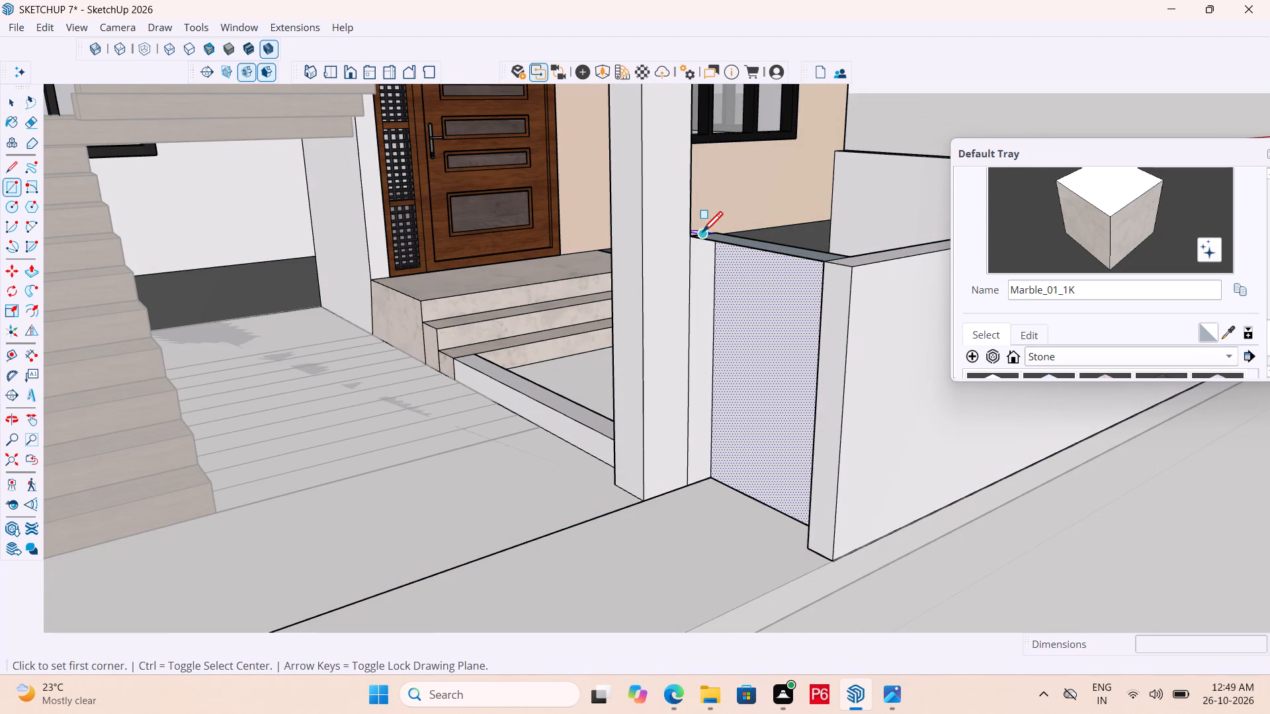
{"action": "left_click", "coordinate": [694, 237]}
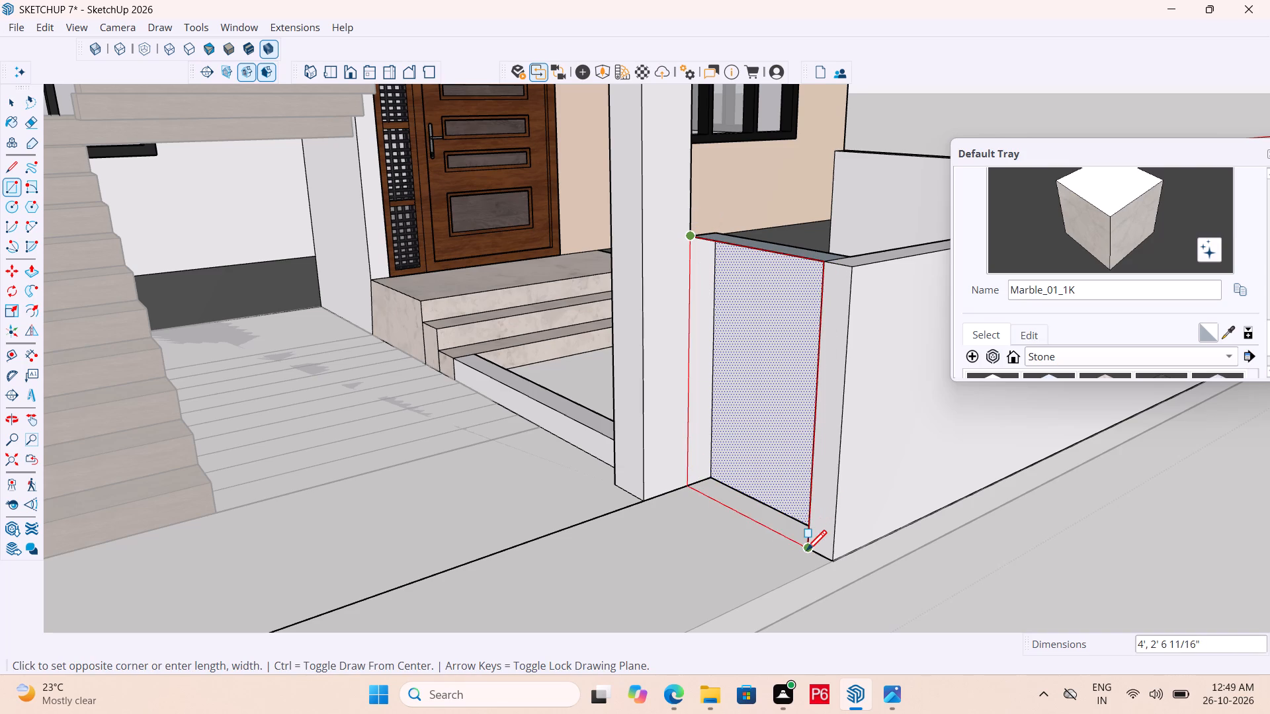
{"action": "left_click", "coordinate": [806, 553]}
{"action": "scroll", "coordinate": [568, 429], "scroll_direction": "down", "scroll_amount": 12}
{"action": "middle_click_drag", "start_coordinate": [739, 440], "coordinate": [718, 455]}
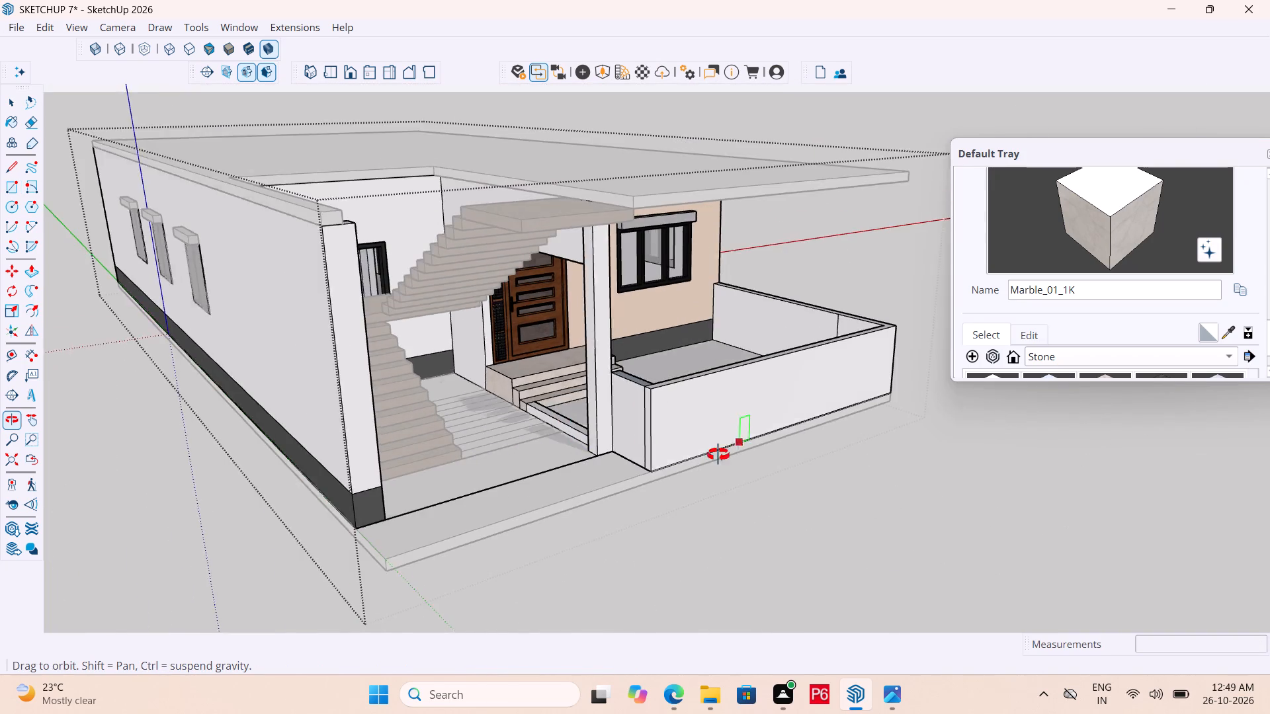
{"action": "middle_click_drag", "start_coordinate": [718, 455], "coordinate": [245, 498]}
{"action": "key", "text": "ctrl+s"}
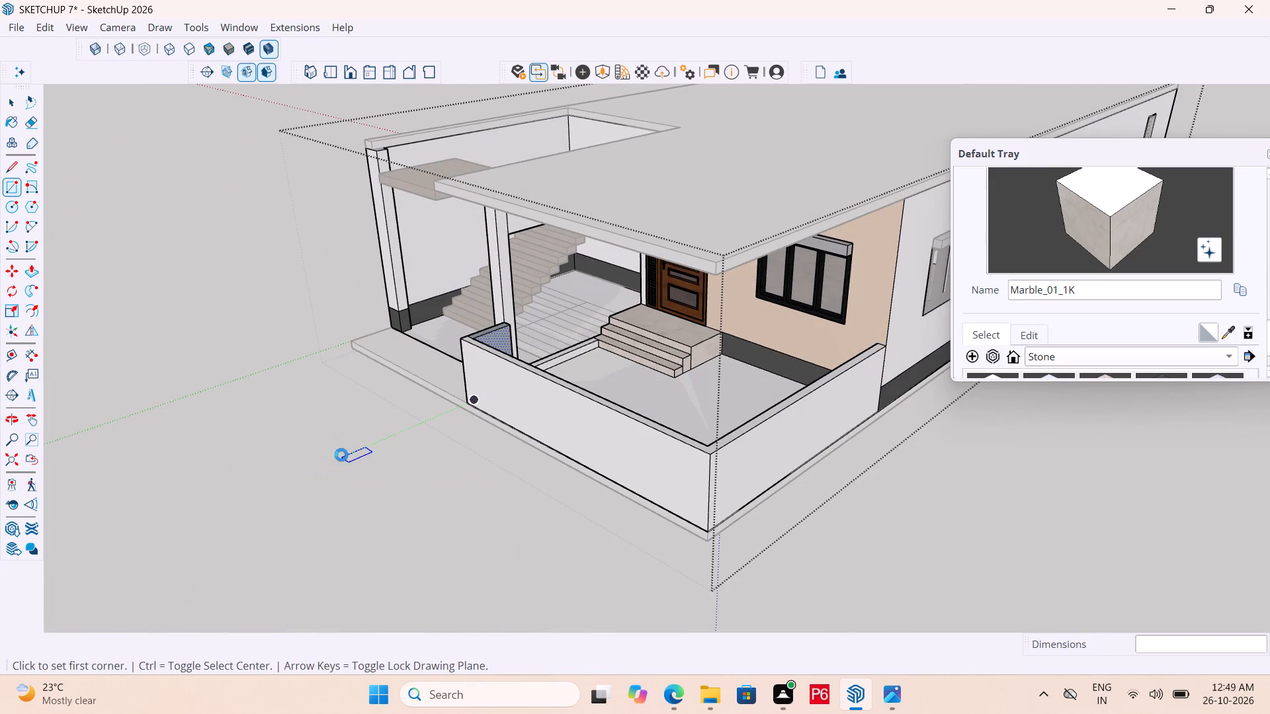
Save the model and close the walls group.
{"action": "key", "text": "ctrl+s"}
{"action": "key", "text": "ctrl+s"}
{"action": "key", "text": "ctrl+s"}
{"action": "key", "text": "space"}
{"action": "double_click", "coordinate": [345, 449]}
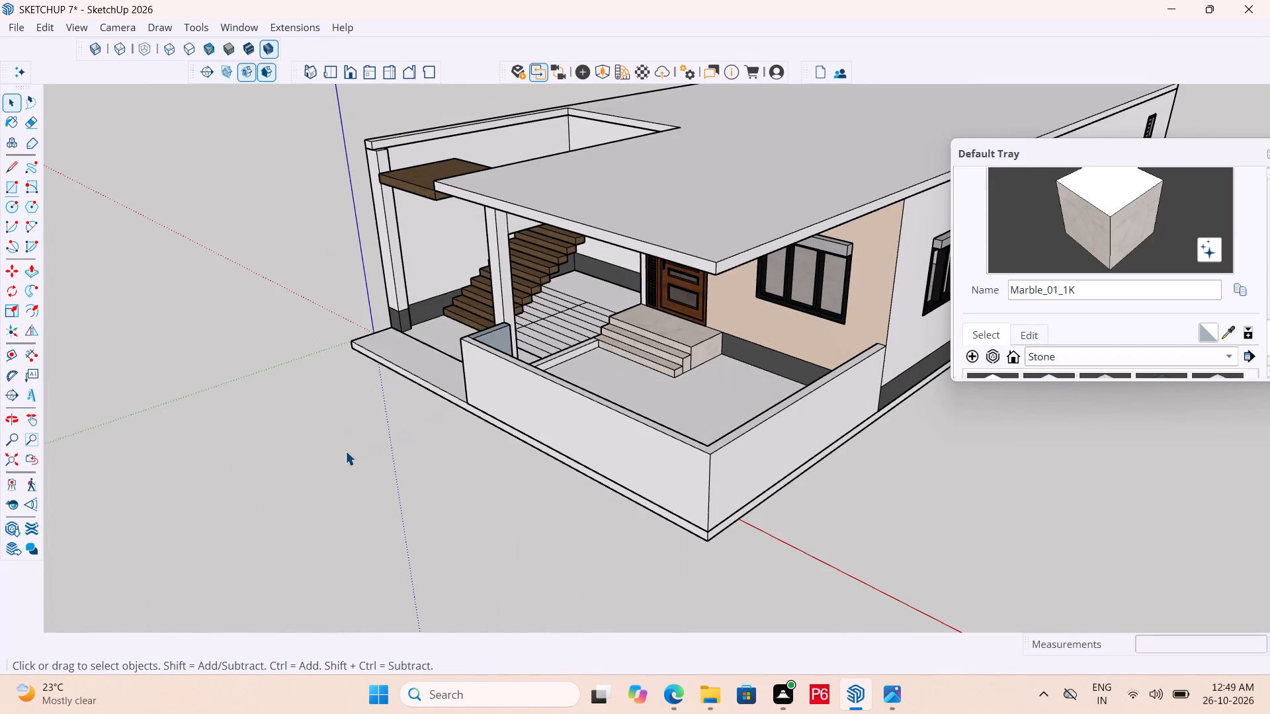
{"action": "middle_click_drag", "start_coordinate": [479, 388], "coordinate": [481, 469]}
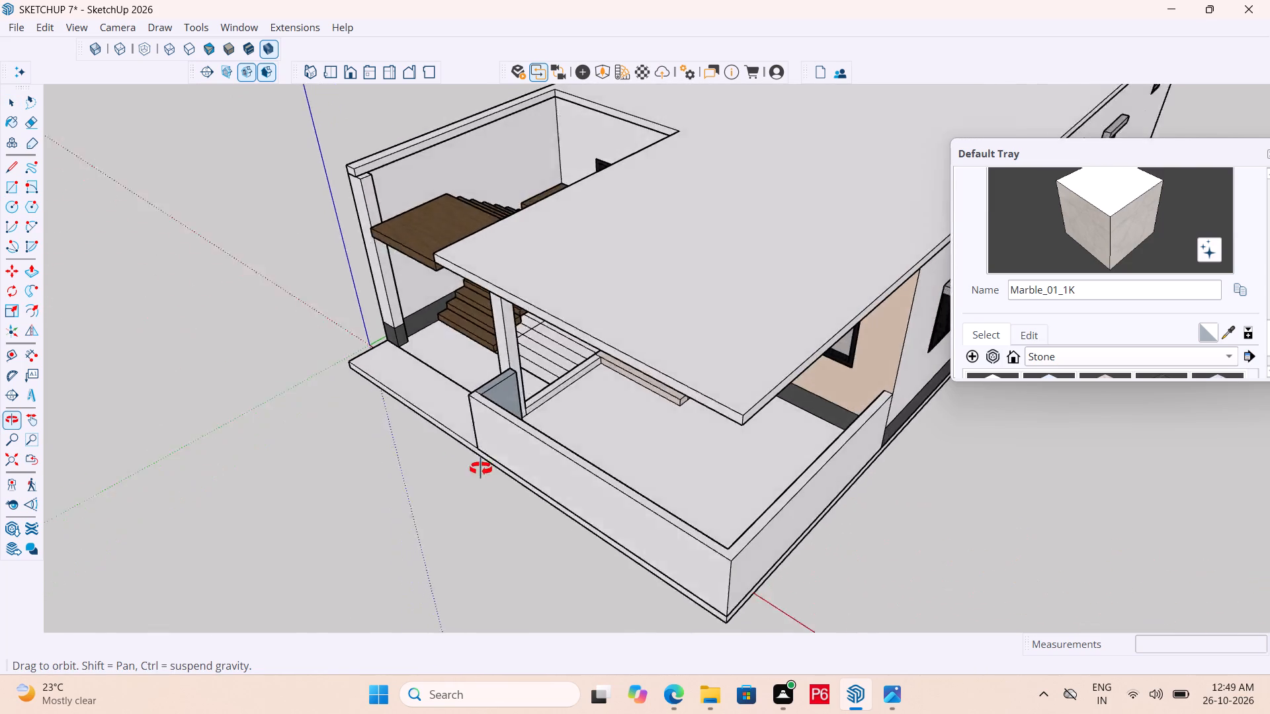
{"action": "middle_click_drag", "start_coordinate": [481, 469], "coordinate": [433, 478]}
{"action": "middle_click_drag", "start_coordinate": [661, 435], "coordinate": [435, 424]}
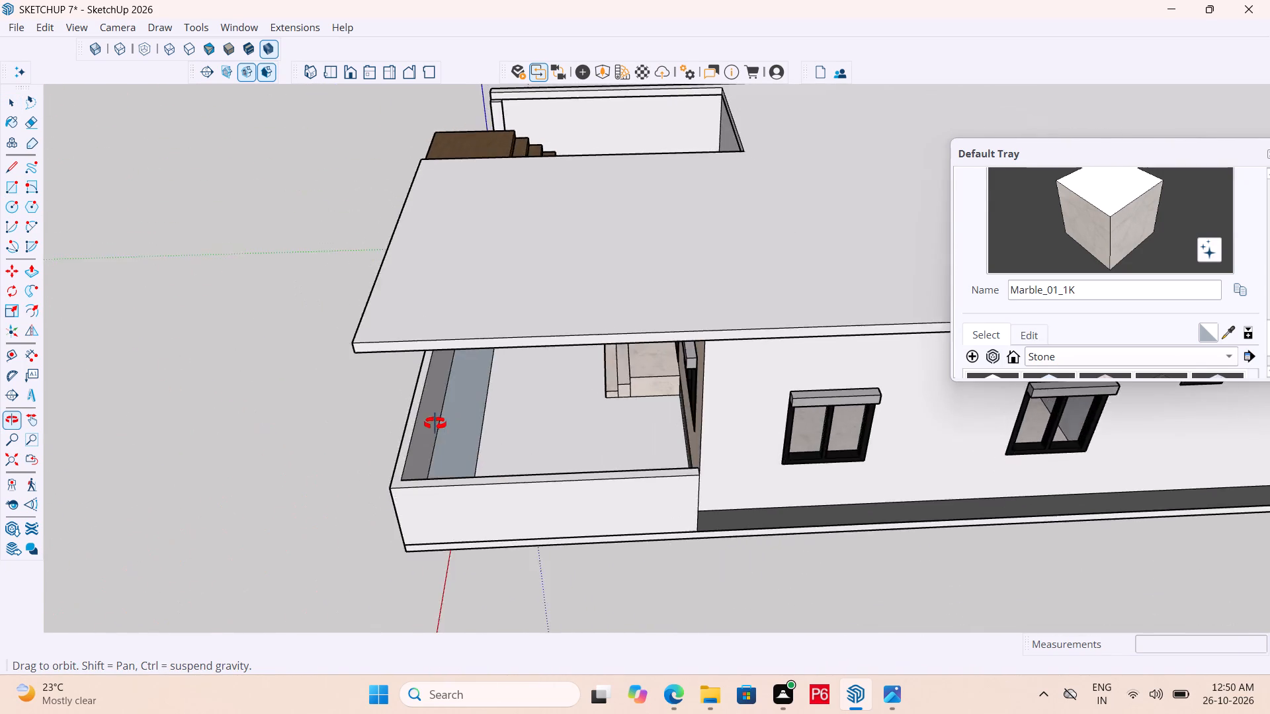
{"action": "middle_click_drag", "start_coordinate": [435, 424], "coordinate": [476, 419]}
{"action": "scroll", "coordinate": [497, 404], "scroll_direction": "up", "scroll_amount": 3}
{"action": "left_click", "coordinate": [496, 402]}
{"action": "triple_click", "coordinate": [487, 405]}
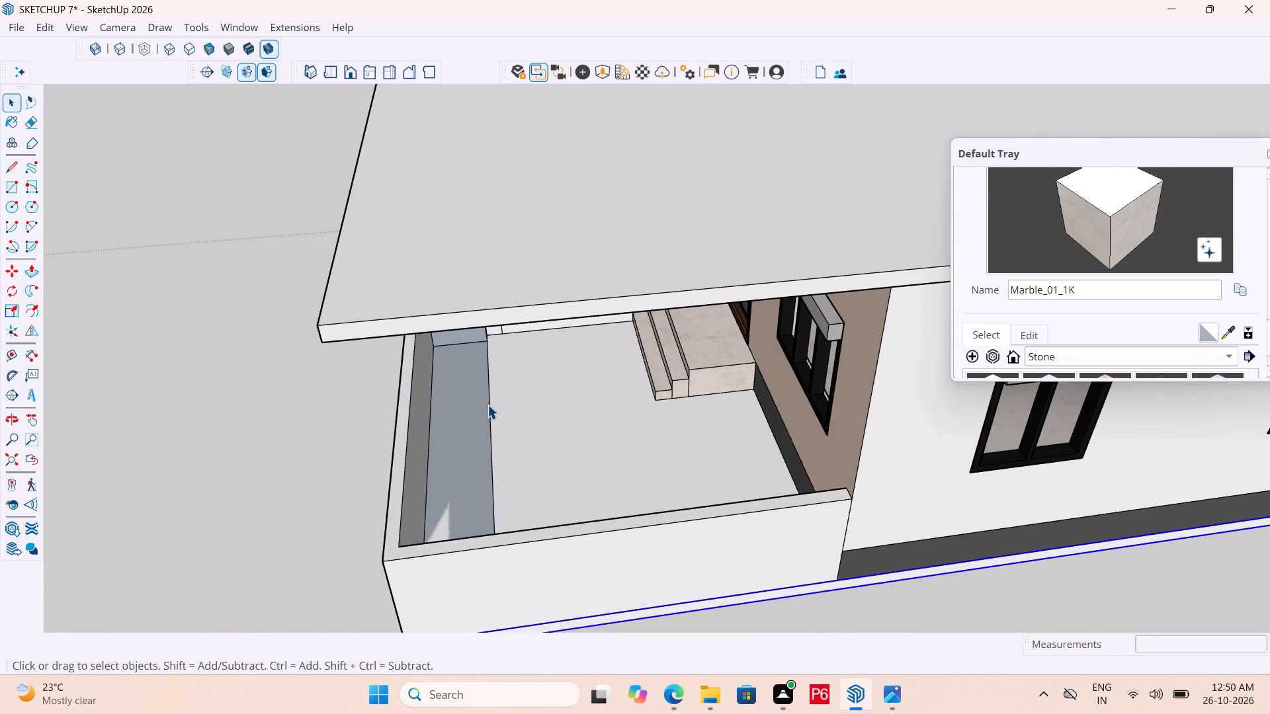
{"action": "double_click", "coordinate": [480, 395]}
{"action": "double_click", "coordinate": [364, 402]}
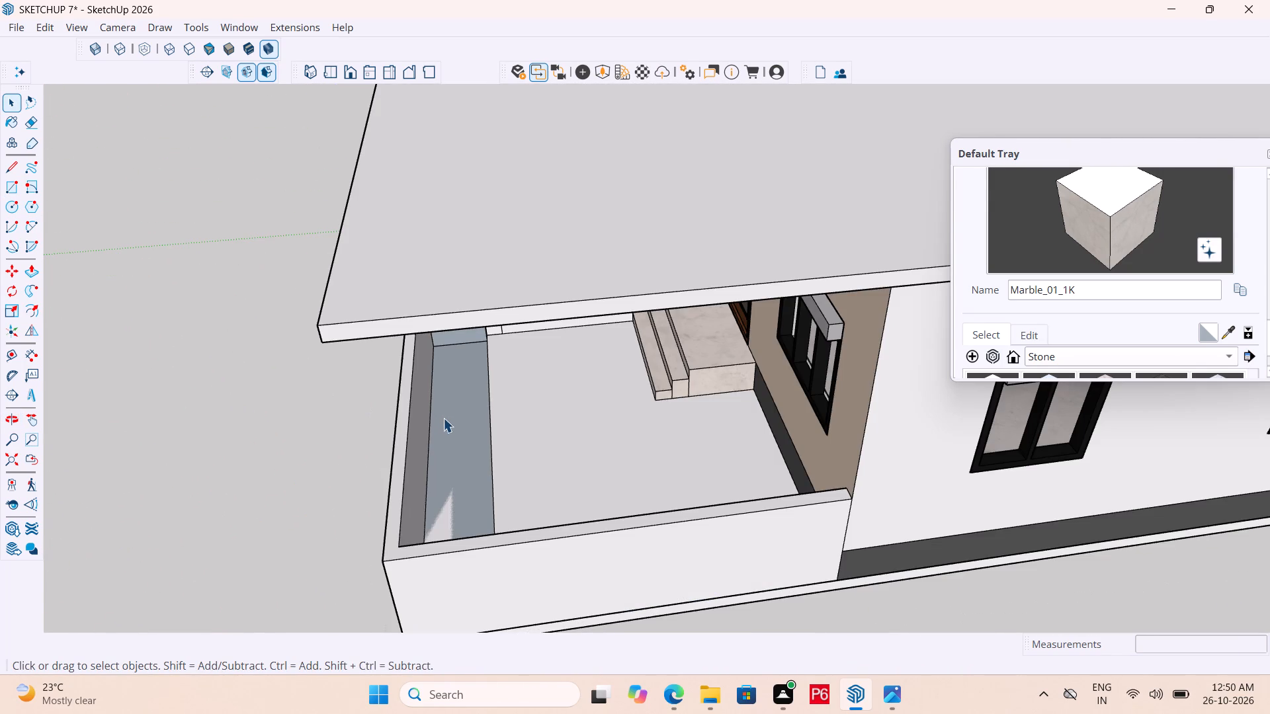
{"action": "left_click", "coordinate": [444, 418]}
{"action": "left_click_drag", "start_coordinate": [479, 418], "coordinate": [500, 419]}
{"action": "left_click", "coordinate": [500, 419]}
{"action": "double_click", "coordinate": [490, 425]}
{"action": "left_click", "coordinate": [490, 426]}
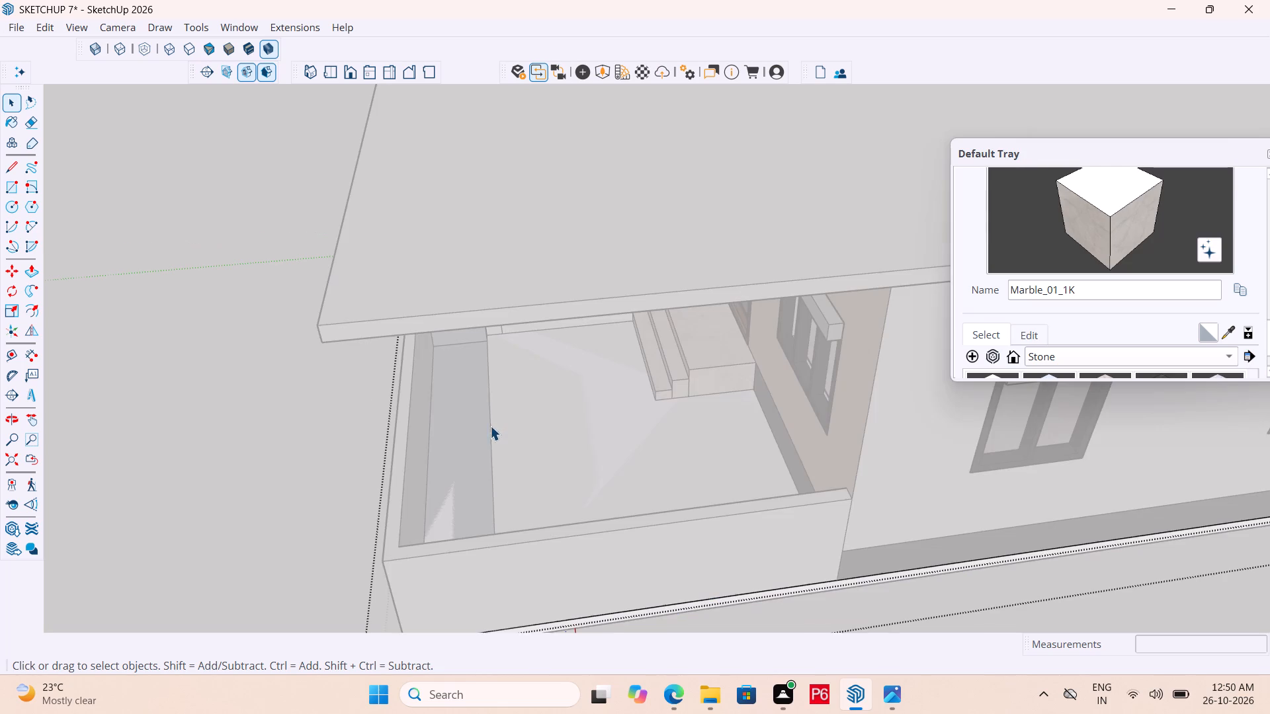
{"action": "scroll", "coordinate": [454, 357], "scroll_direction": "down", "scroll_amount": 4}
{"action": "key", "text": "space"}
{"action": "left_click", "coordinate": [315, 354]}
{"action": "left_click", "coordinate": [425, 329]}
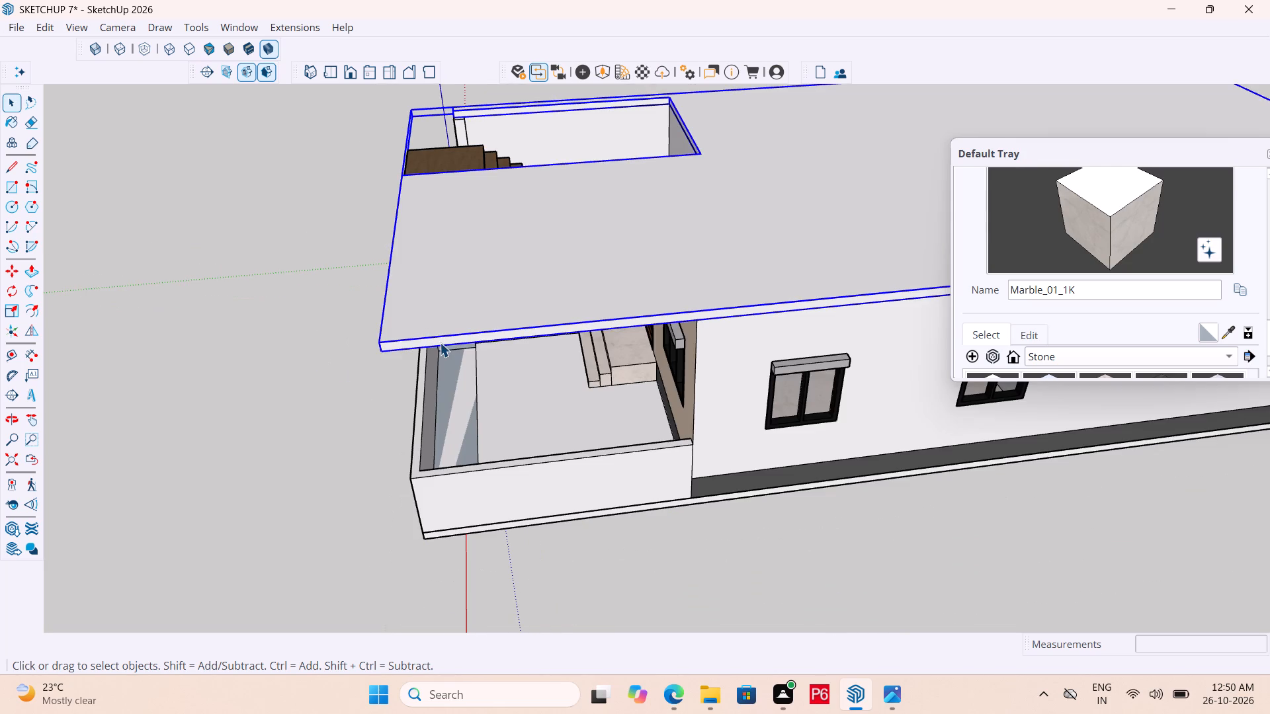
In the walls group, erase the stray edge across the porch floor behind the front parapet, close the group and save the model.
{"action": "double_click", "coordinate": [429, 402]}
{"action": "triple_click", "coordinate": [425, 405]}
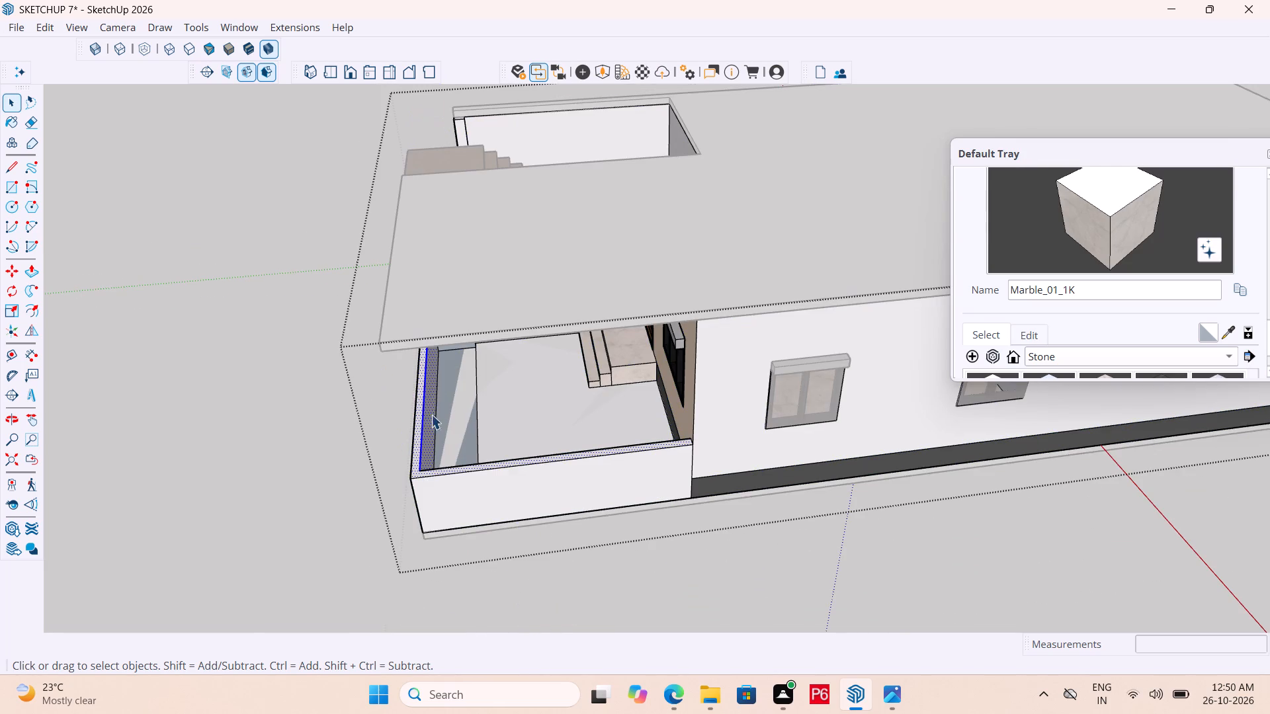
{"action": "scroll", "coordinate": [420, 429], "scroll_direction": "up", "scroll_amount": 5}
{"action": "double_click", "coordinate": [429, 424]}
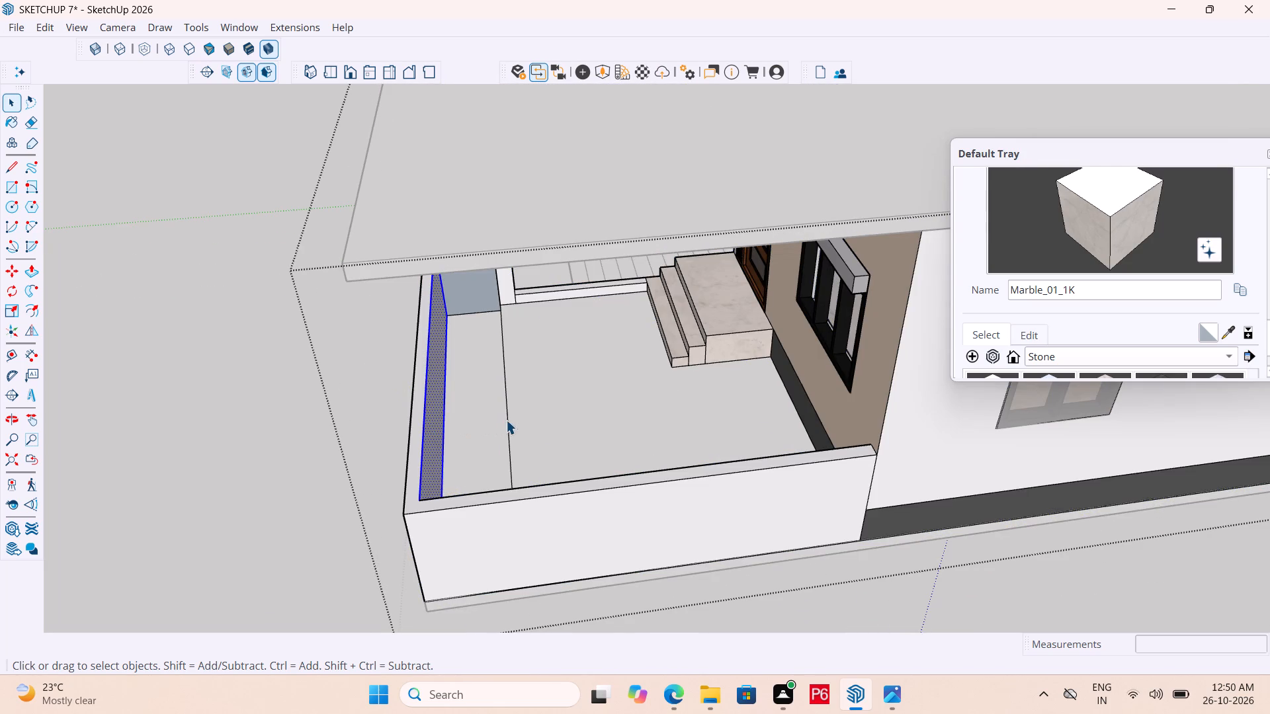
{"action": "key", "text": "e"}
{"action": "left_click_drag", "start_coordinate": [514, 416], "coordinate": [500, 416]}
{"action": "scroll", "coordinate": [484, 419], "scroll_direction": "down", "scroll_amount": 6}
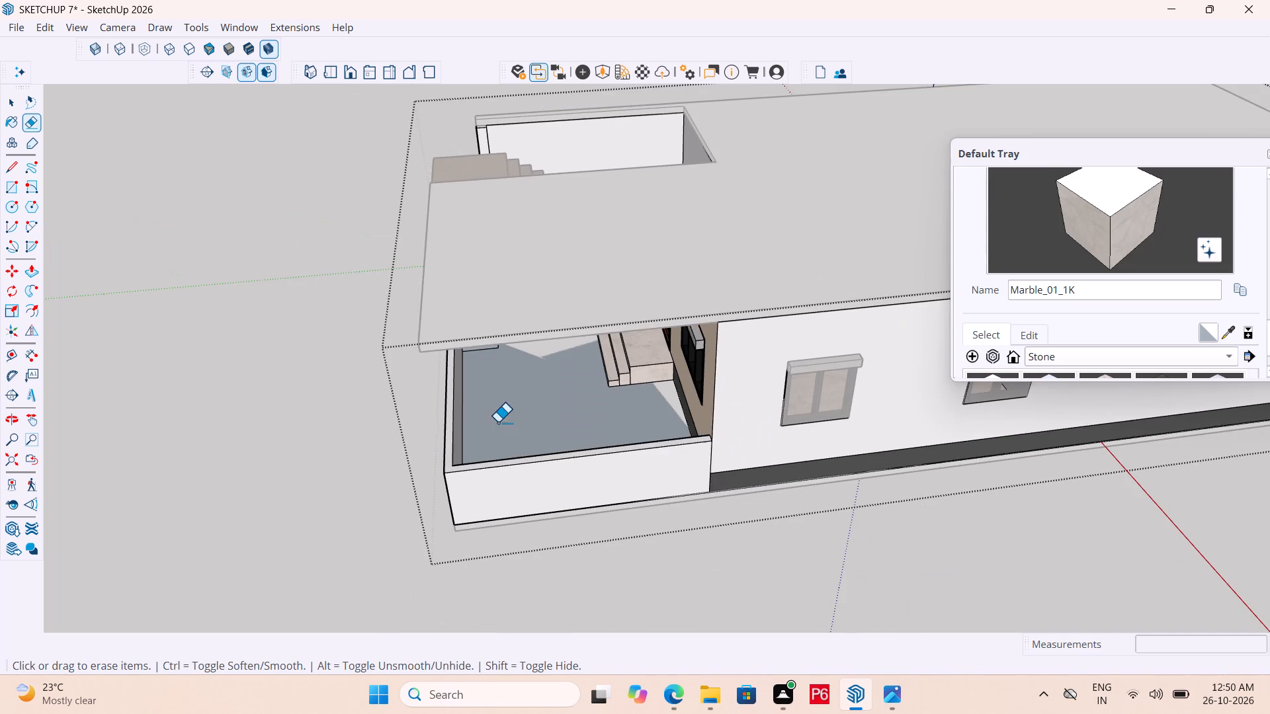
{"action": "key", "text": "space"}
{"action": "left_click", "coordinate": [347, 416]}
{"action": "middle_click_drag", "start_coordinate": [509, 421], "coordinate": [610, 363]}
{"action": "key", "text": "ctrl+s"}
{"action": "key", "text": "ctrl+s"}
{"action": "key", "text": "ctrl+s"}
{"action": "key", "text": "ctrl+s"}
{"action": "scroll", "coordinate": [552, 367], "scroll_direction": "down", "scroll_amount": 4}
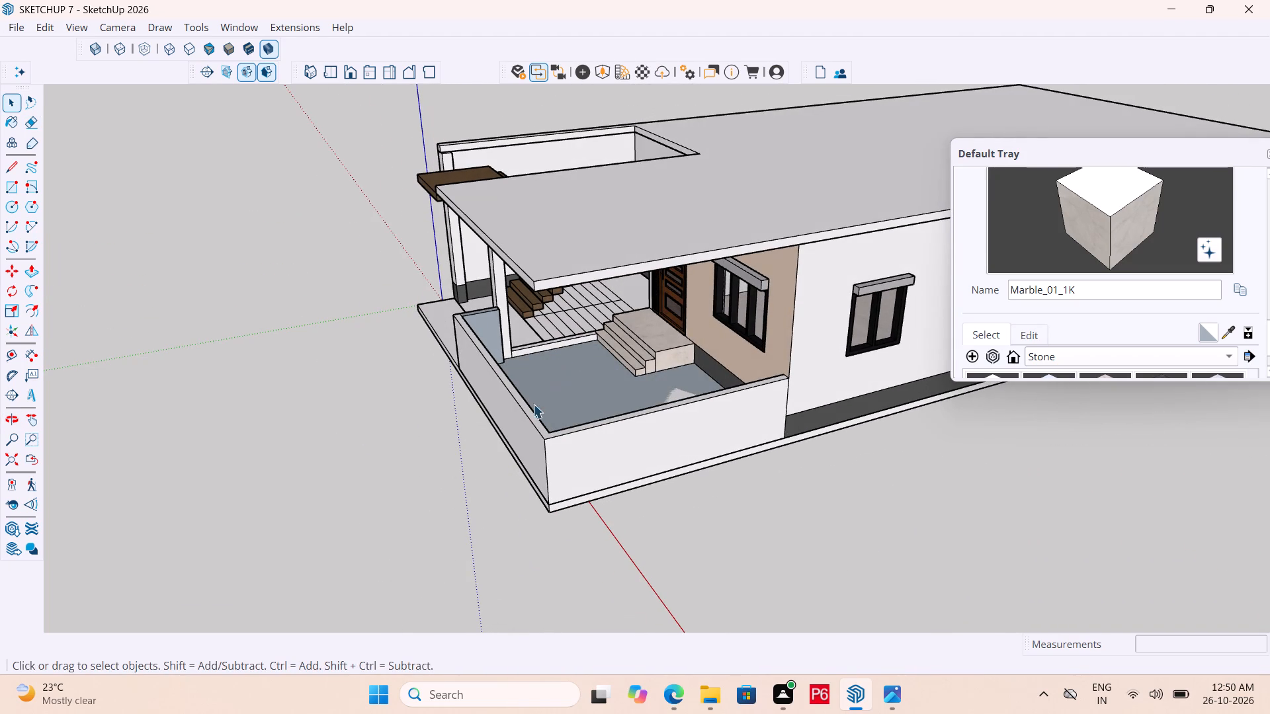
Erase the leftover guide lines drawn on the floor beneath the staircase and beside the entrance steps.
{"action": "middle_click_drag", "start_coordinate": [537, 403], "coordinate": [610, 416]}
{"action": "scroll", "coordinate": [540, 360], "scroll_direction": "up", "scroll_amount": 9}
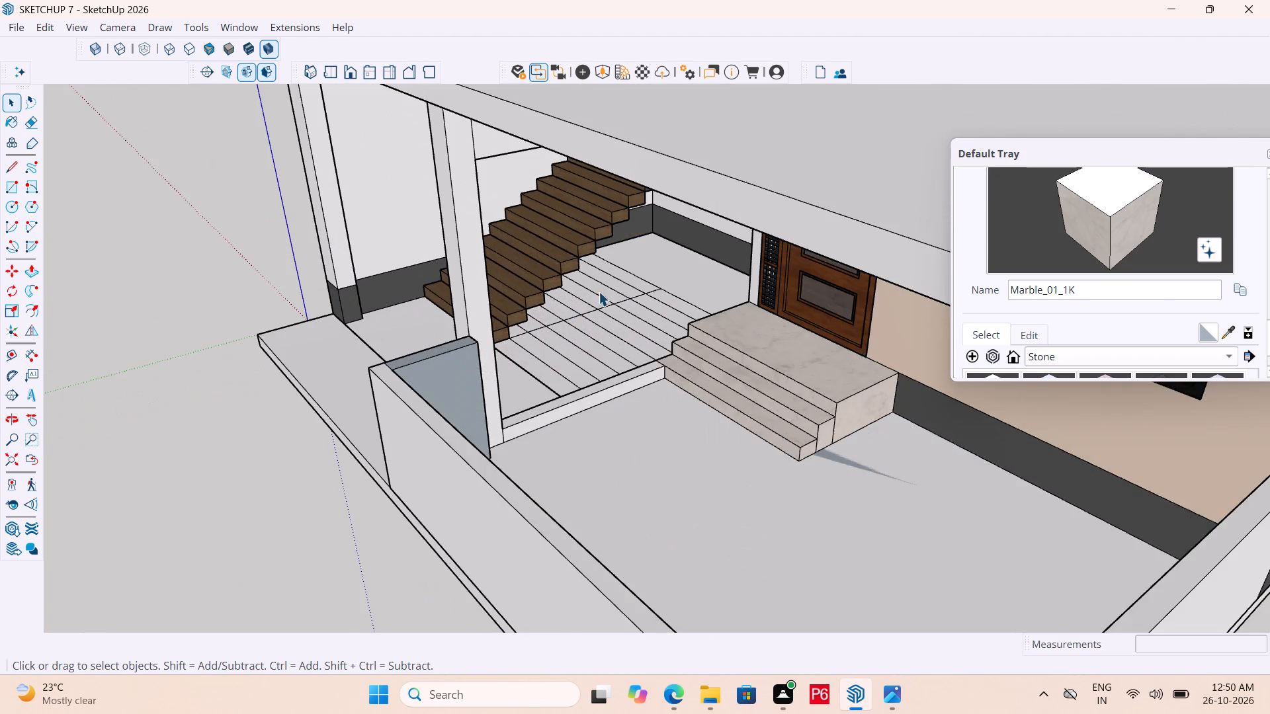
{"action": "left_click", "coordinate": [603, 292]}
{"action": "key", "text": "e"}
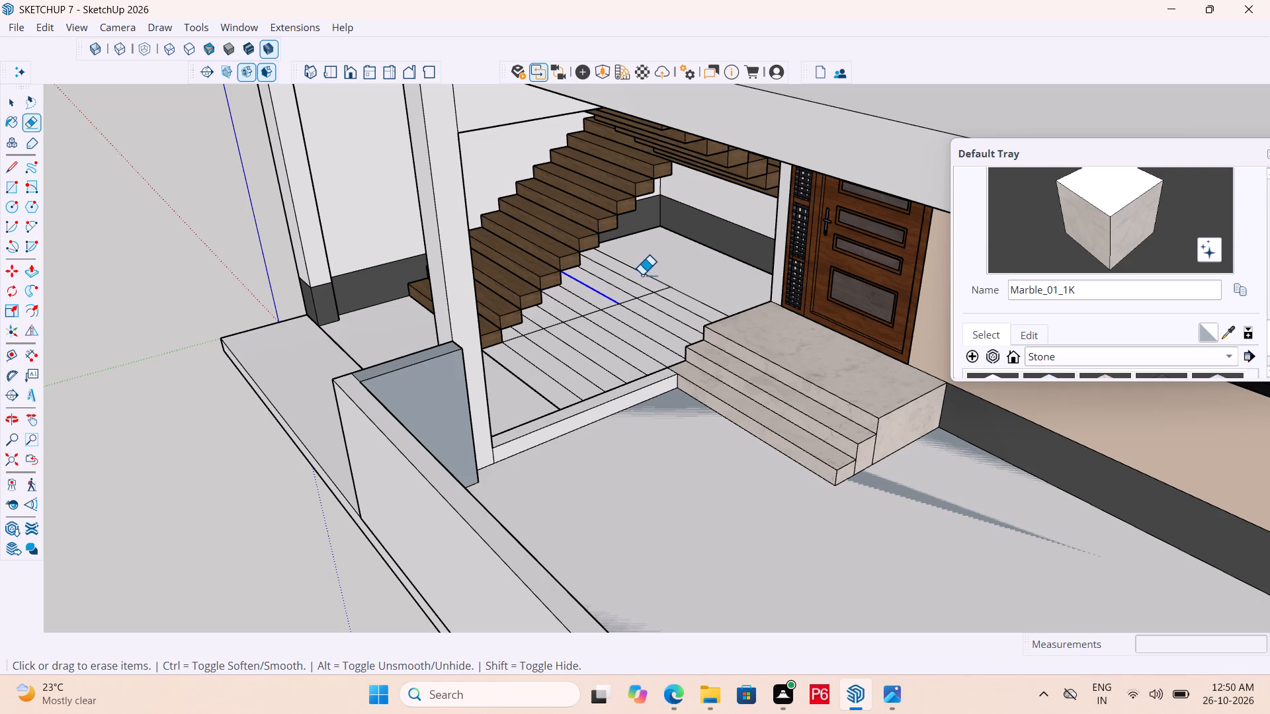
{"action": "left_click_drag", "start_coordinate": [642, 274], "coordinate": [546, 328]}
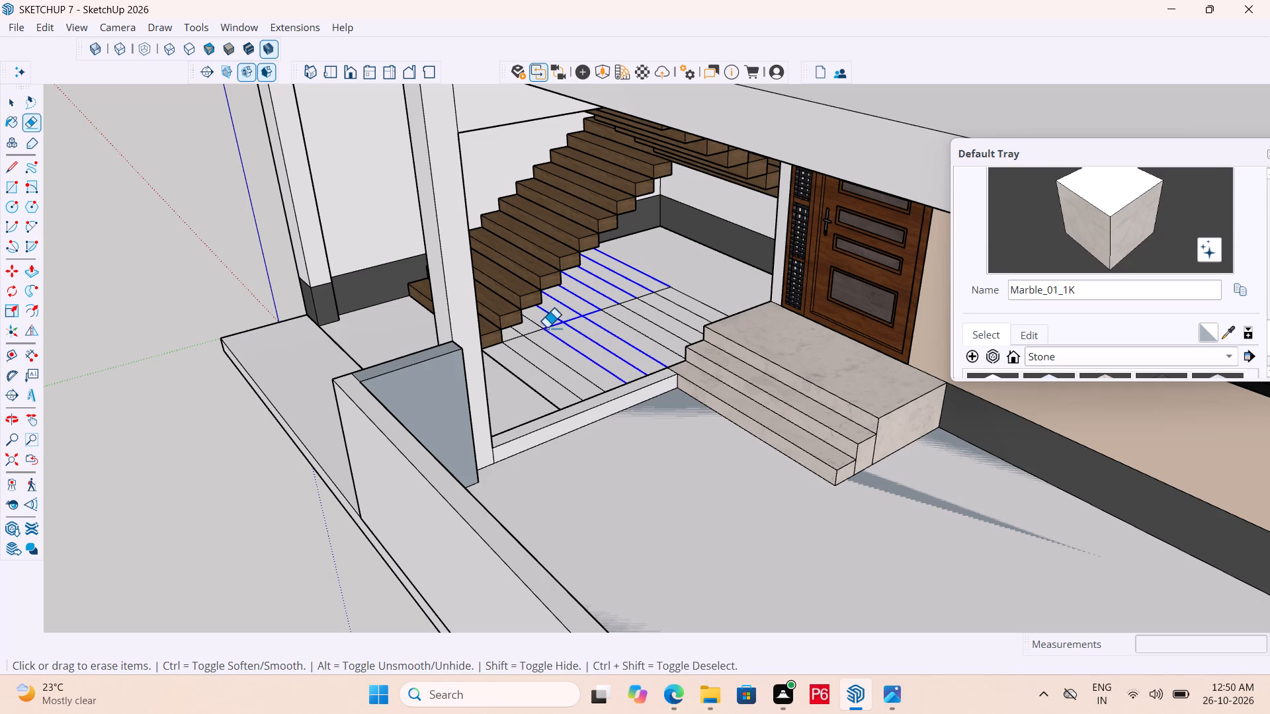
{"action": "left_click_drag", "start_coordinate": [546, 328], "coordinate": [525, 338]}
{"action": "left_click_drag", "start_coordinate": [681, 280], "coordinate": [622, 311]}
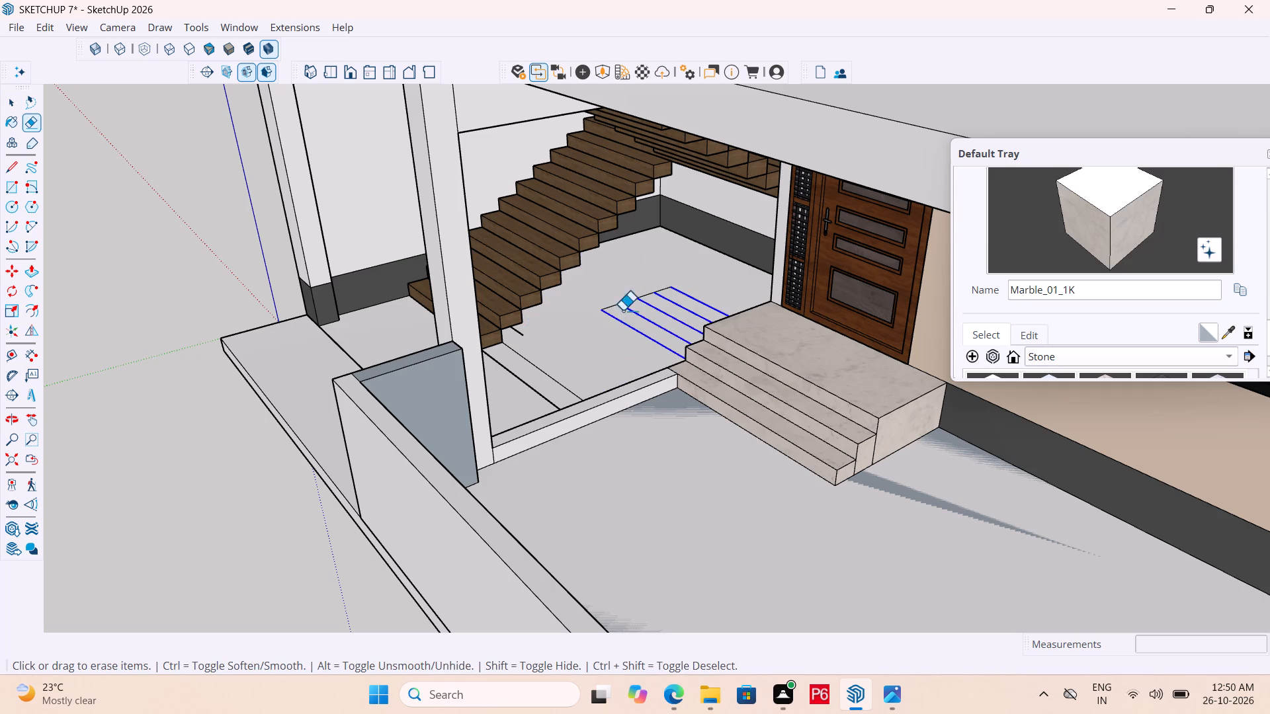
{"action": "left_click_drag", "start_coordinate": [622, 311], "coordinate": [627, 303]}
{"action": "left_click_drag", "start_coordinate": [634, 292], "coordinate": [636, 297]}
{"action": "left_click", "coordinate": [636, 297]}
{"action": "left_click_drag", "start_coordinate": [543, 379], "coordinate": [542, 371]}
{"action": "left_click_drag", "start_coordinate": [543, 370], "coordinate": [526, 380]}
{"action": "left_click", "coordinate": [526, 380]}
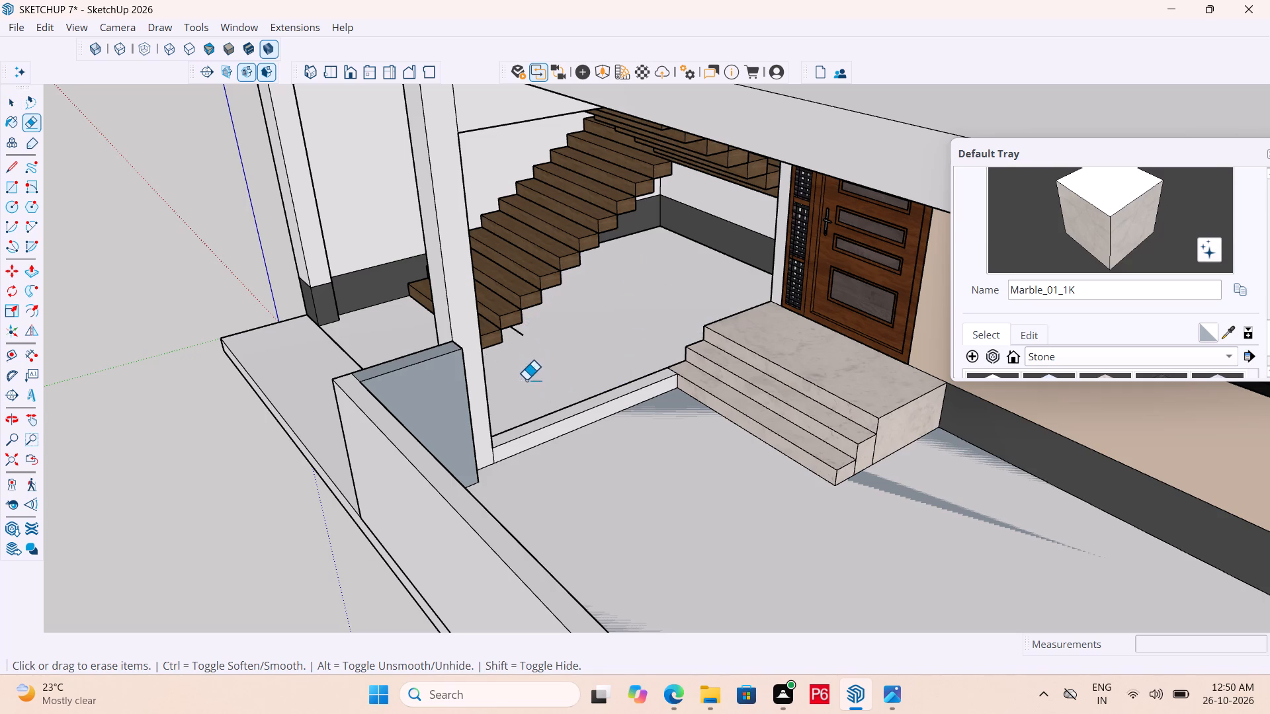
Erase the remaining stray line stub beside the lowest stair treads and save the model.
{"action": "scroll", "coordinate": [539, 344], "scroll_direction": "up", "scroll_amount": 5}
{"action": "middle_click_drag", "start_coordinate": [538, 342], "coordinate": [470, 299]}
{"action": "left_click_drag", "start_coordinate": [512, 307], "coordinate": [505, 307]}
{"action": "double_click", "coordinate": [503, 307]}
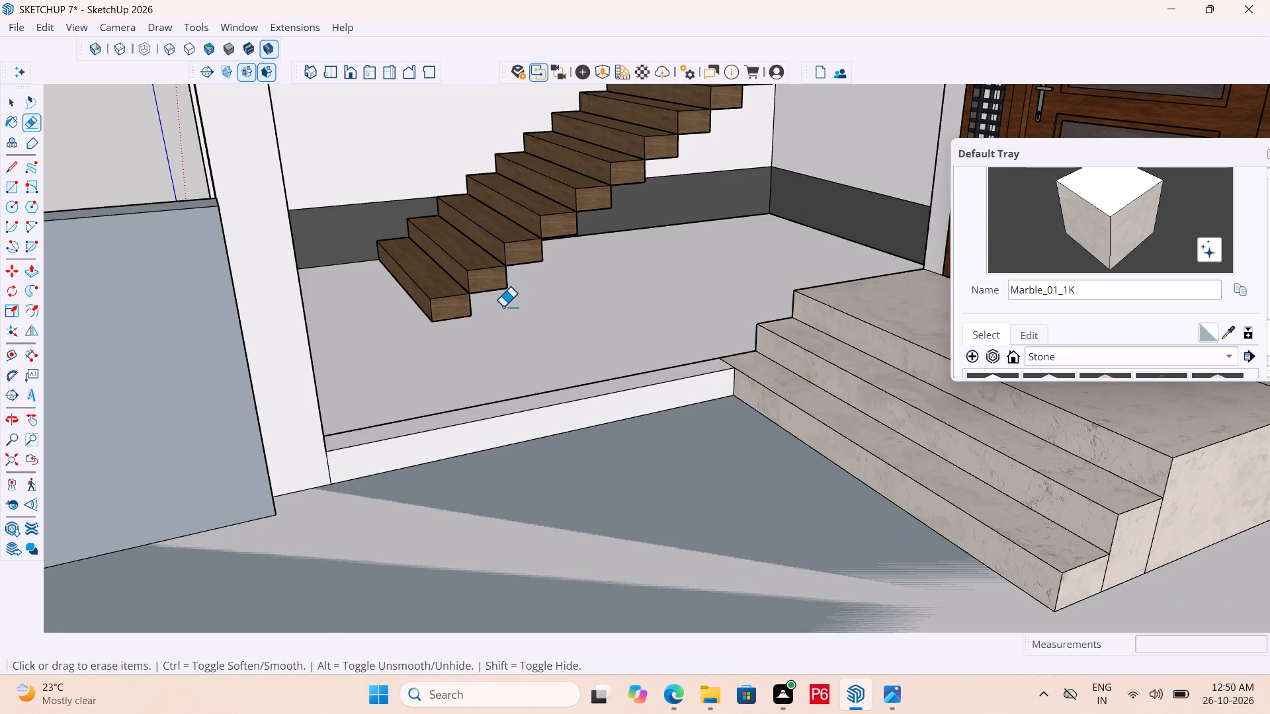
{"action": "scroll", "coordinate": [582, 364], "scroll_direction": "down", "scroll_amount": 6}
{"action": "scroll", "coordinate": [651, 357], "scroll_direction": "down", "scroll_amount": 11}
{"action": "middle_click_drag", "start_coordinate": [620, 401], "coordinate": [649, 401]}
{"action": "key", "text": "ctrl+s"}
{"action": "key", "text": "ctrl+s"}
{"action": "key", "text": "ctrl+s"}
{"action": "key", "text": "ctrl+s"}
{"action": "key", "text": "ctrl+s"}
{"action": "key", "text": "ctrl+s"}
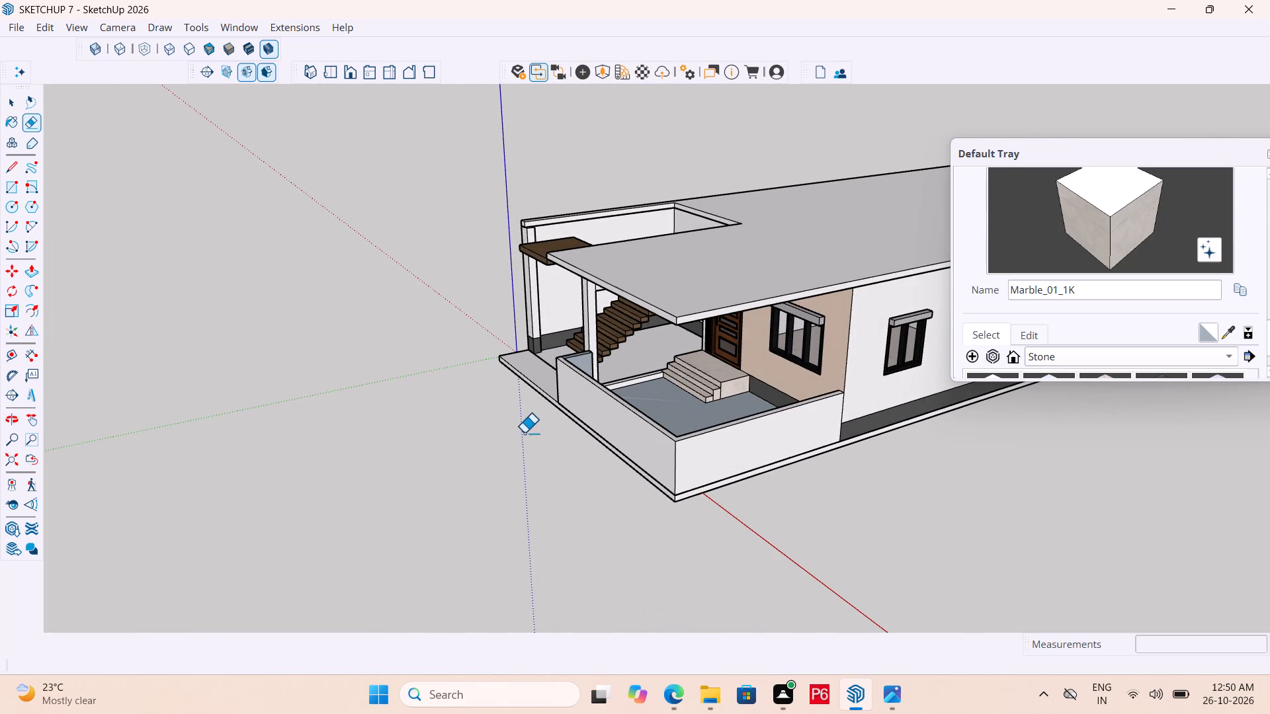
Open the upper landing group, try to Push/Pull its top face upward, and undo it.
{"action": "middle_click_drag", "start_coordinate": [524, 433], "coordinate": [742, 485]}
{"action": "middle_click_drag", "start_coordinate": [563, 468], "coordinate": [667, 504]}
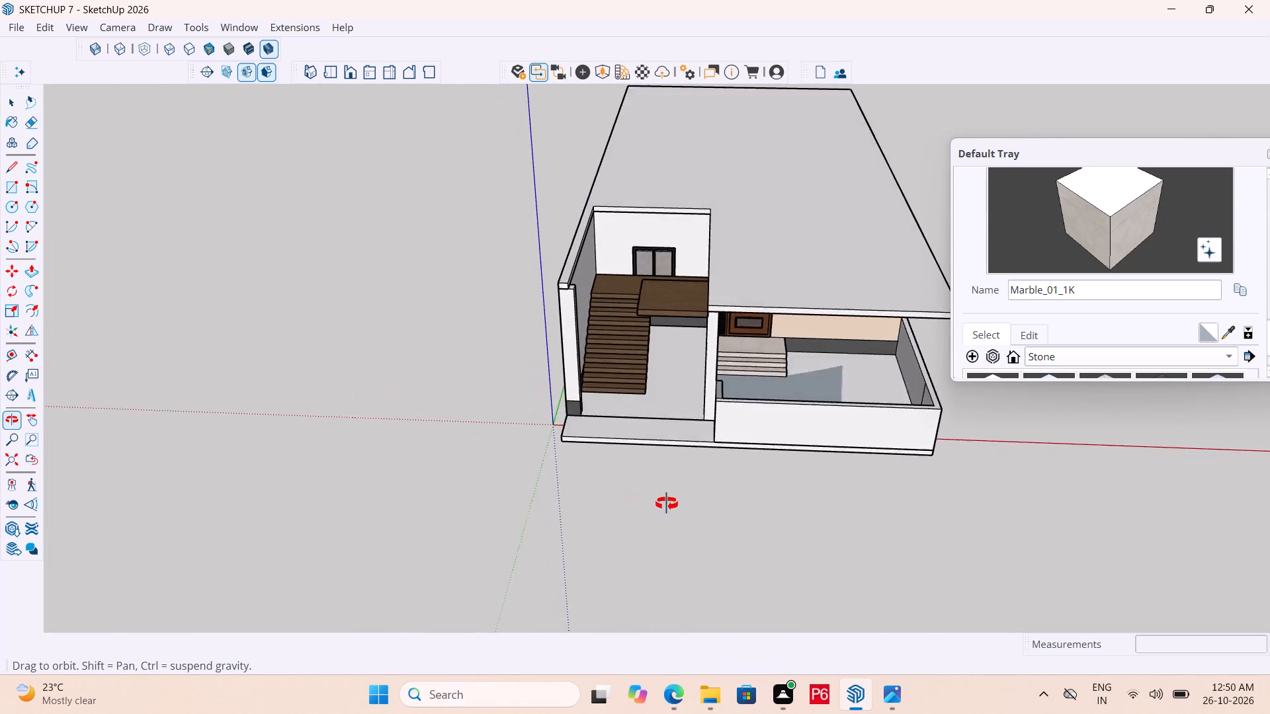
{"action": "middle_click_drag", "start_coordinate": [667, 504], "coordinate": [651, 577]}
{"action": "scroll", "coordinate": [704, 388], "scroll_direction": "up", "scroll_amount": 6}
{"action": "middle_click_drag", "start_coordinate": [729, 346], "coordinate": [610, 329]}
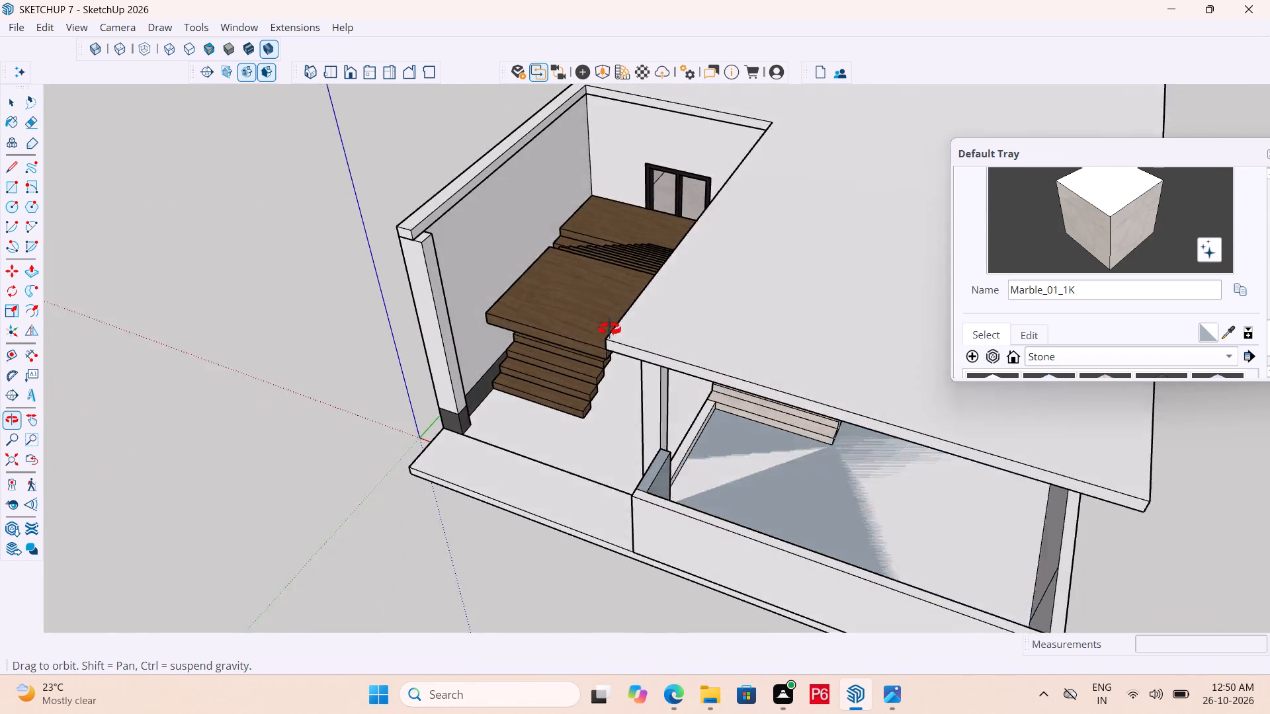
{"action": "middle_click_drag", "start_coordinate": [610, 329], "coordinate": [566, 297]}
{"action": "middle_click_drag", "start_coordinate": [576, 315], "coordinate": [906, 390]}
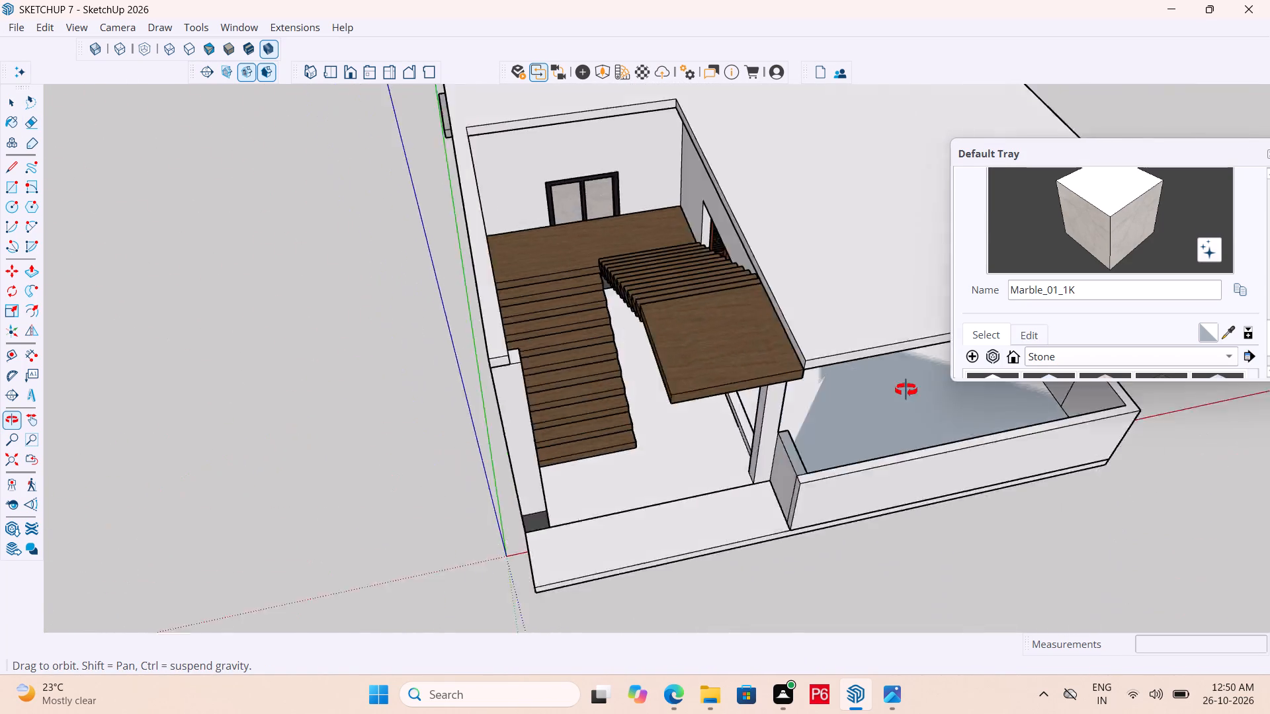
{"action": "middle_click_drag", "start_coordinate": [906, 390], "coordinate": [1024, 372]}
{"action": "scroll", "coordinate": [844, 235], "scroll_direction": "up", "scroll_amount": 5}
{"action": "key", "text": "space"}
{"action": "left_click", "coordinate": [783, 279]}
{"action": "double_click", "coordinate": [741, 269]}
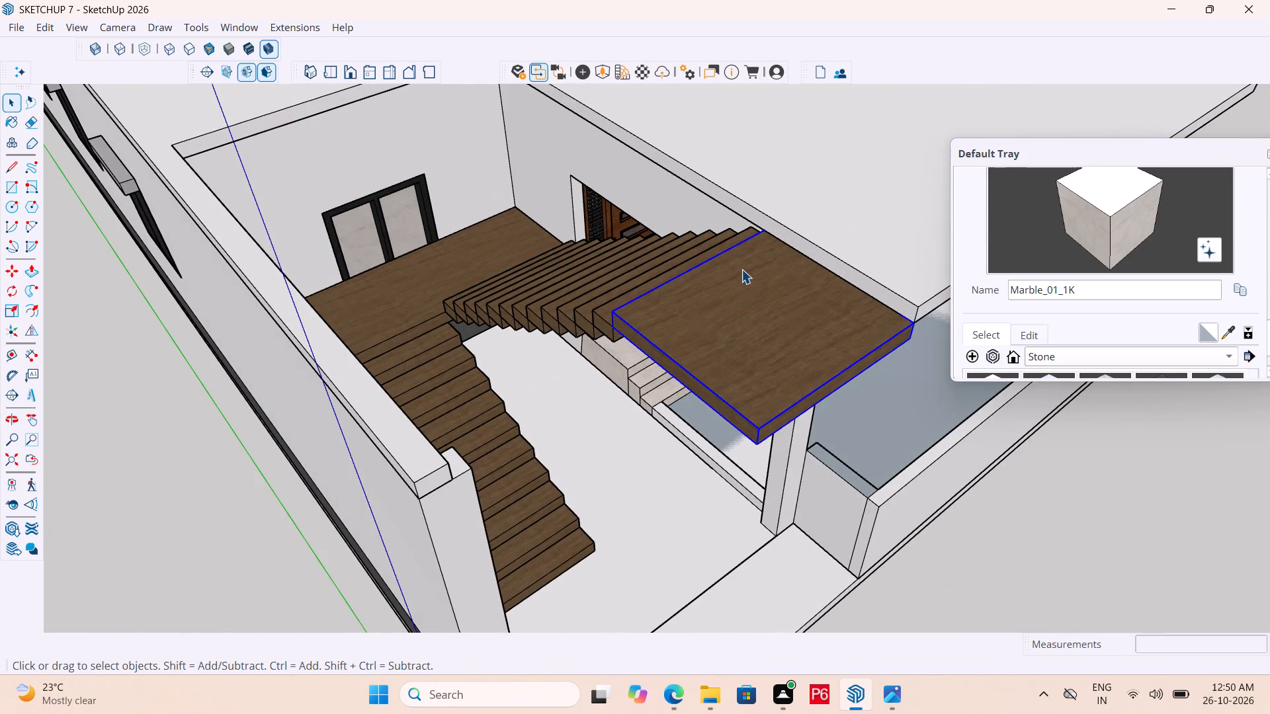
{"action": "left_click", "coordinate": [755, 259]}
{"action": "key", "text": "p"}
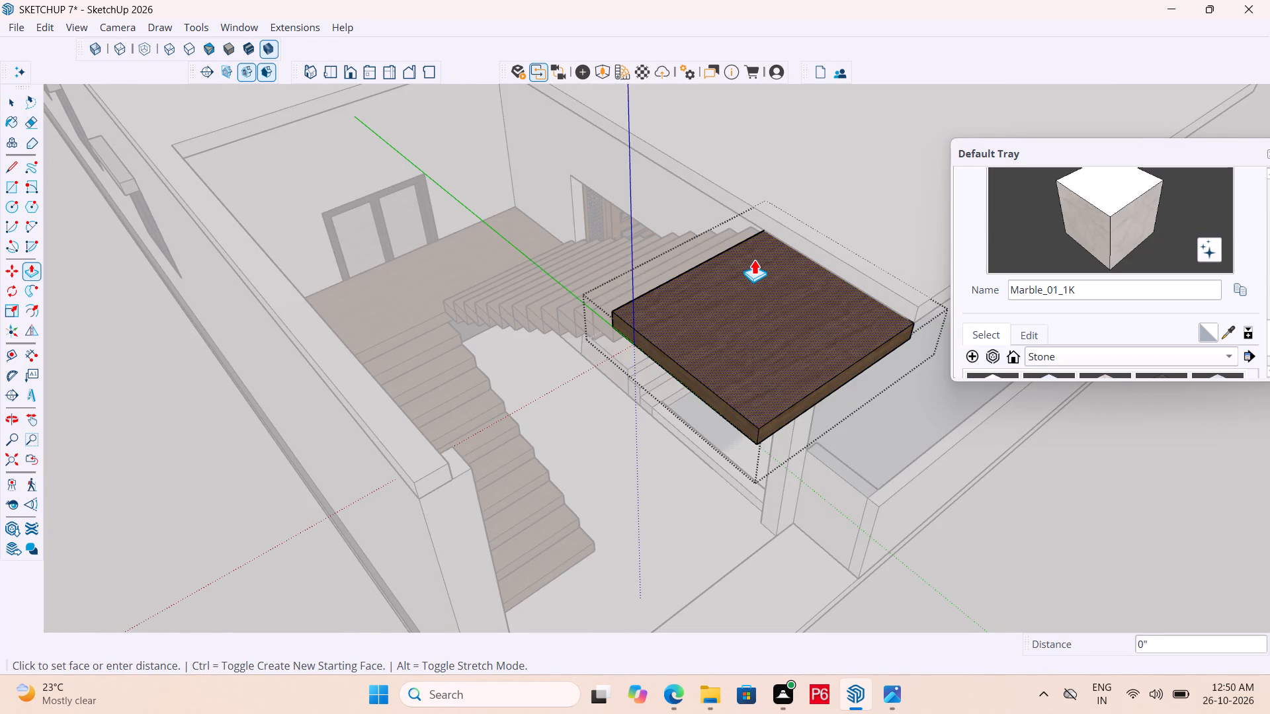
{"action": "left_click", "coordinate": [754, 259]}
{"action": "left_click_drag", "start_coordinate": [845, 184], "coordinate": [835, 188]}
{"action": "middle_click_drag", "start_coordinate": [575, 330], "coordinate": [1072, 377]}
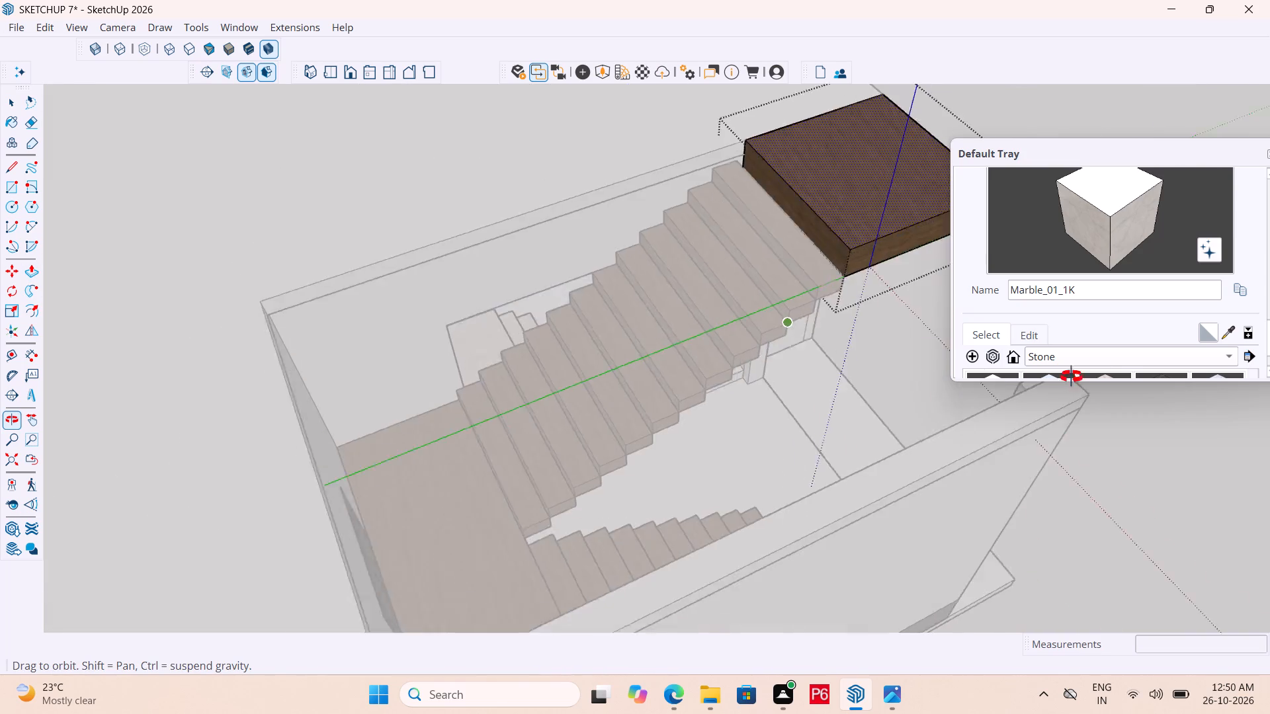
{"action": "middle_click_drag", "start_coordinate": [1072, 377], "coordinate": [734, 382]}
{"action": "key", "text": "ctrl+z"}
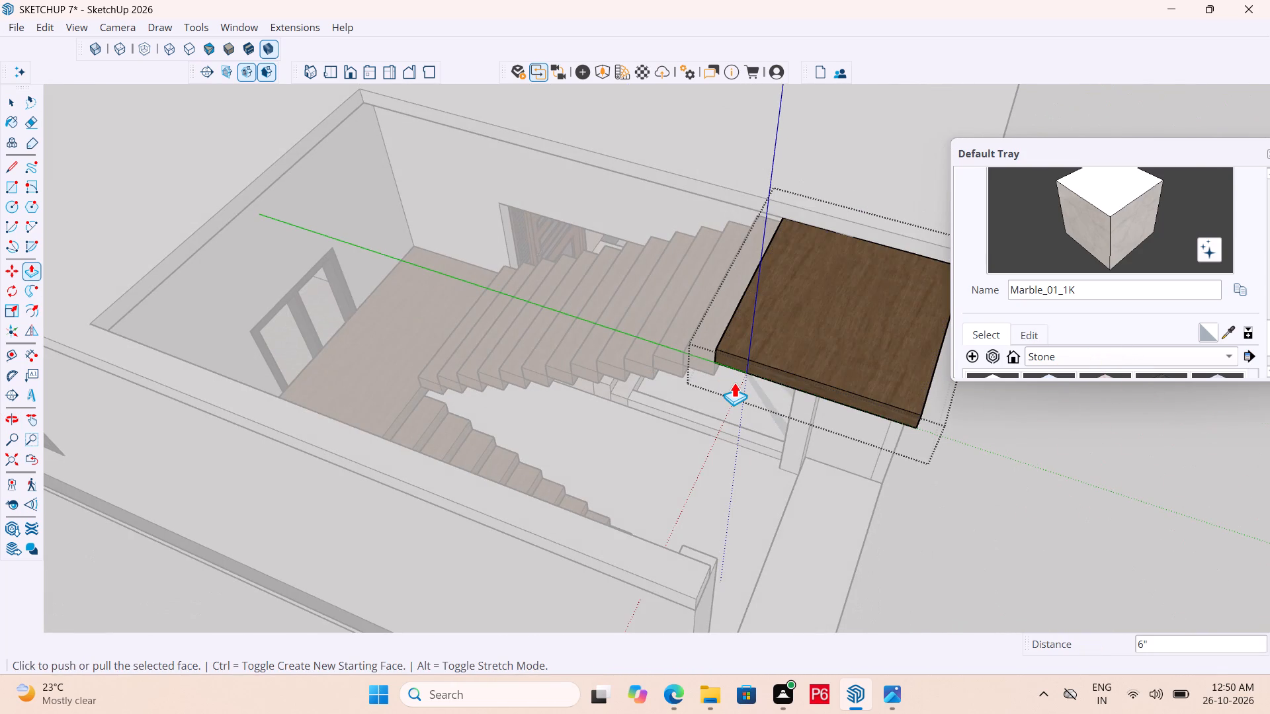
Push/Pull the upper landing's front face back 3' 2 7/16" toward the stairs and close the group.
{"action": "middle_click_drag", "start_coordinate": [785, 368], "coordinate": [547, 331]}
{"action": "scroll", "coordinate": [735, 474], "scroll_direction": "up", "scroll_amount": 1}
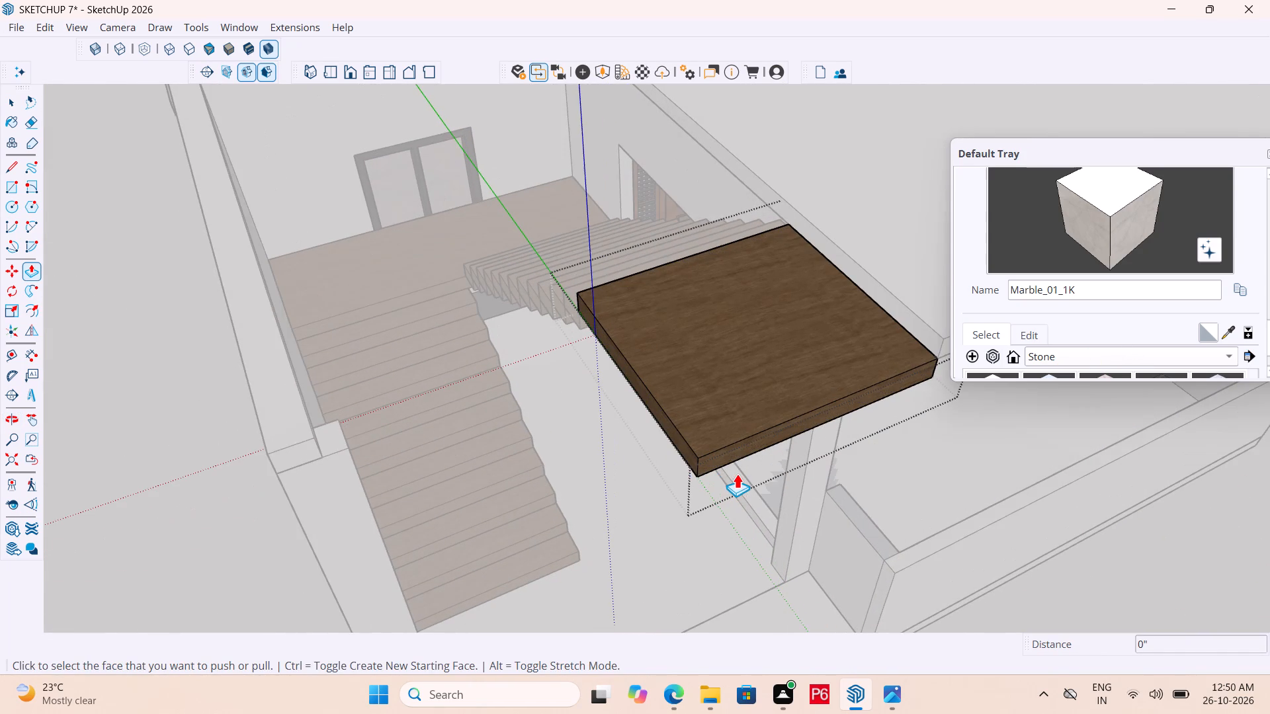
{"action": "left_click", "coordinate": [724, 450]}
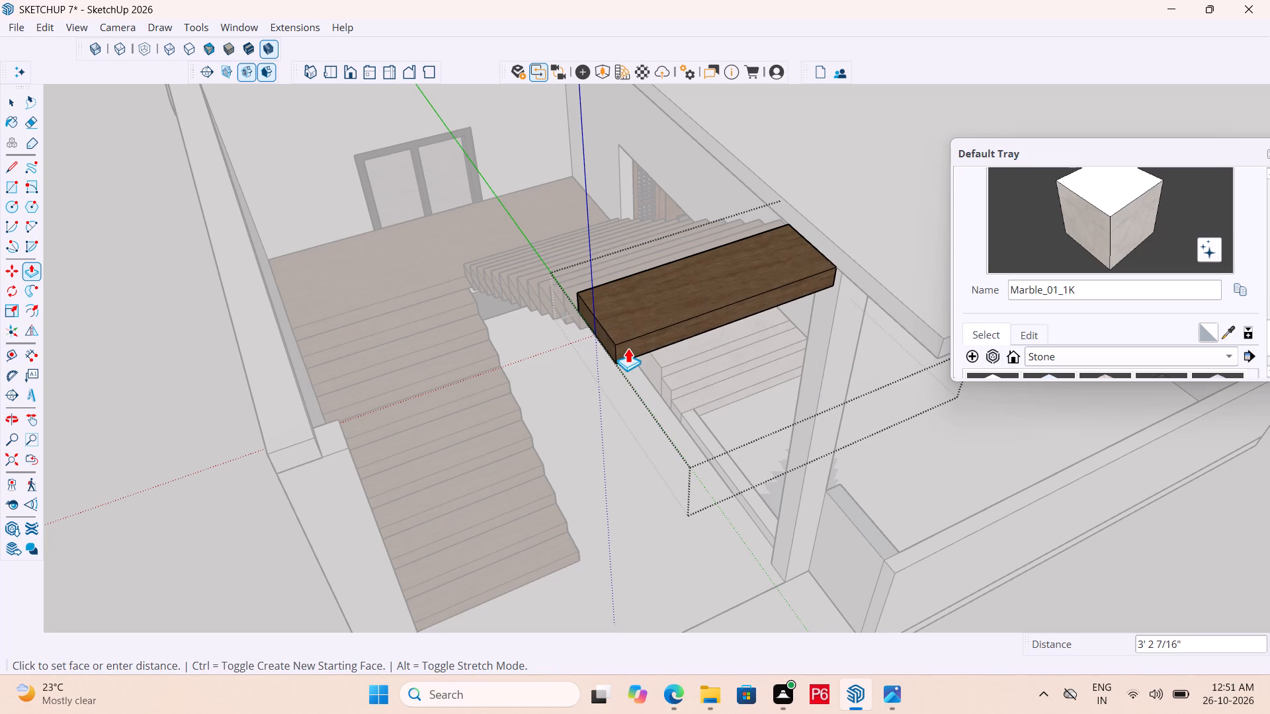
{"action": "left_click", "coordinate": [628, 348]}
{"action": "middle_click_drag", "start_coordinate": [640, 360], "coordinate": [741, 344]}
{"action": "scroll", "coordinate": [732, 341], "scroll_direction": "up", "scroll_amount": 2}
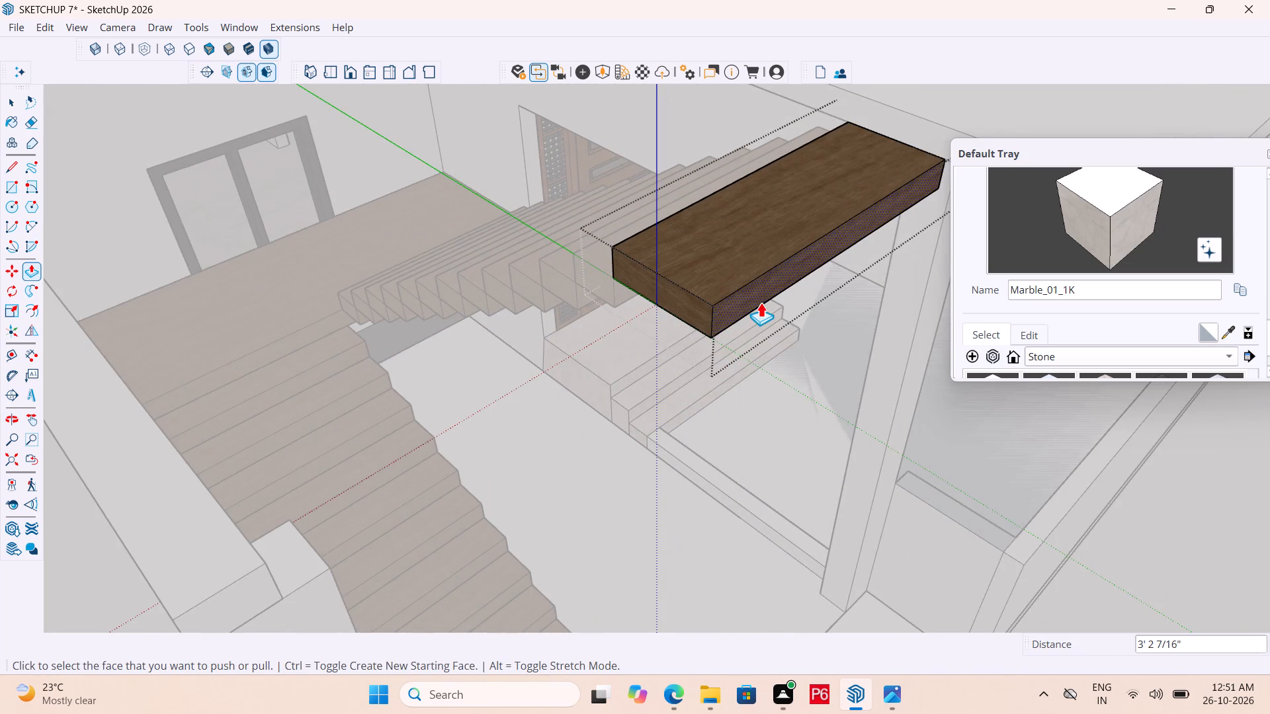
{"action": "key", "text": "space"}
{"action": "scroll", "coordinate": [465, 253], "scroll_direction": "down", "scroll_amount": 6}
{"action": "left_click", "coordinate": [1030, 518]}
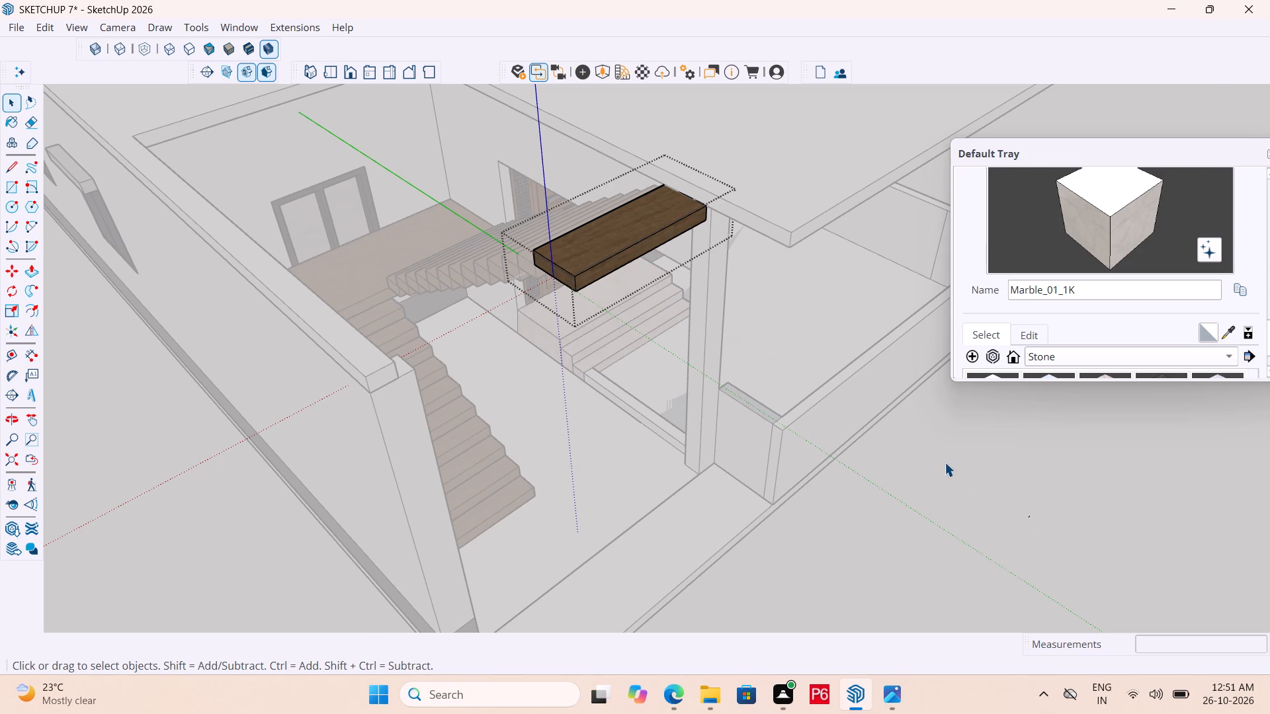
{"action": "left_click", "coordinate": [945, 462]}
{"action": "left_click_drag", "start_coordinate": [943, 461], "coordinate": [935, 456]}
Copy the shortened landing slab about 1' 10" forward and one slab thickness up, as the next level of the stair.
{"action": "left_click", "coordinate": [577, 276]}
{"action": "middle_click_drag", "start_coordinate": [598, 319], "coordinate": [844, 272]}
{"action": "scroll", "coordinate": [841, 279], "scroll_direction": "up", "scroll_amount": 2}
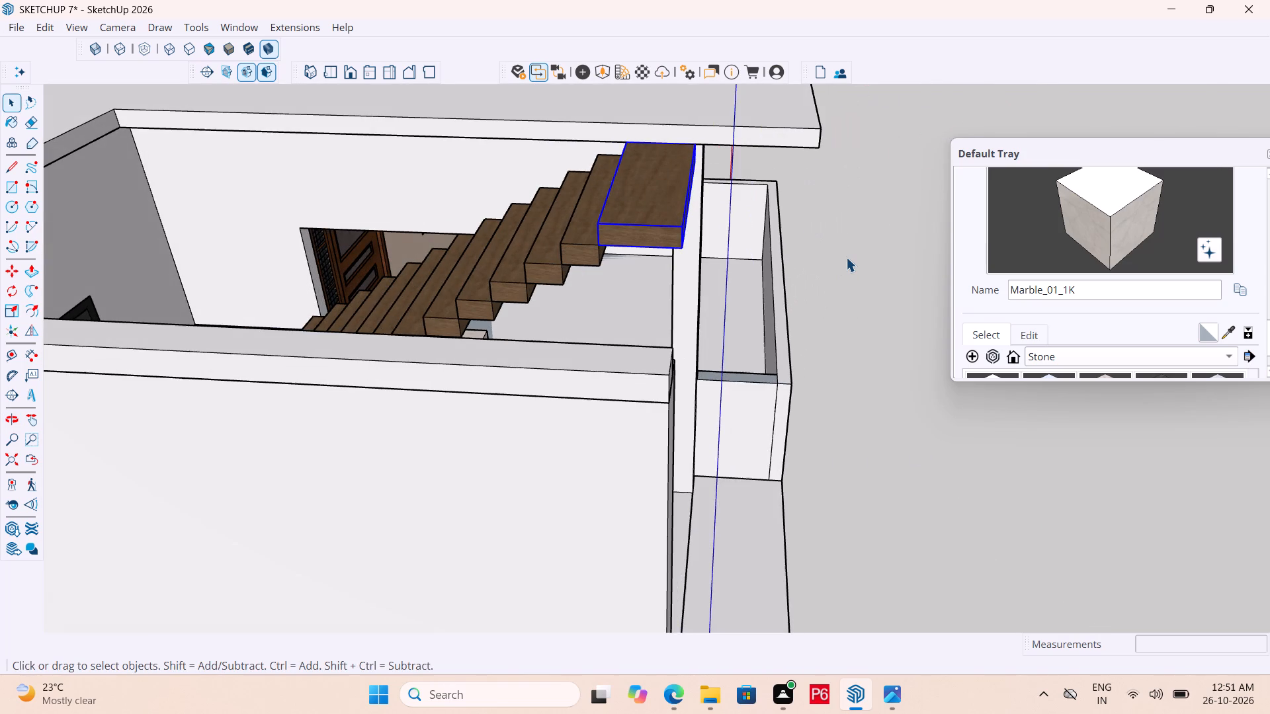
{"action": "key", "text": "m"}
{"action": "left_click", "coordinate": [601, 255]}
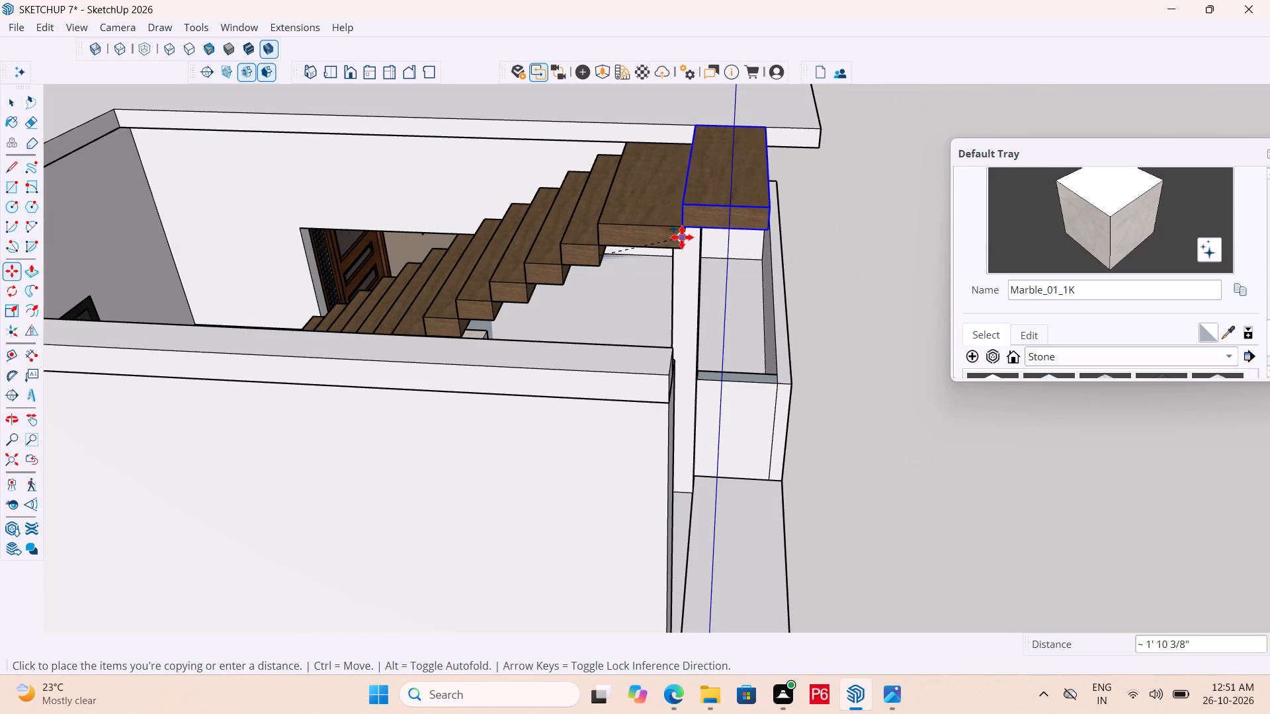
{"action": "left_click", "coordinate": [682, 237]}
{"action": "middle_click_drag", "start_coordinate": [761, 246], "coordinate": [488, 301]}
{"action": "scroll", "coordinate": [761, 246], "scroll_direction": "down", "scroll_amount": 1}
{"action": "scroll", "coordinate": [657, 301], "scroll_direction": "up", "scroll_amount": 2}
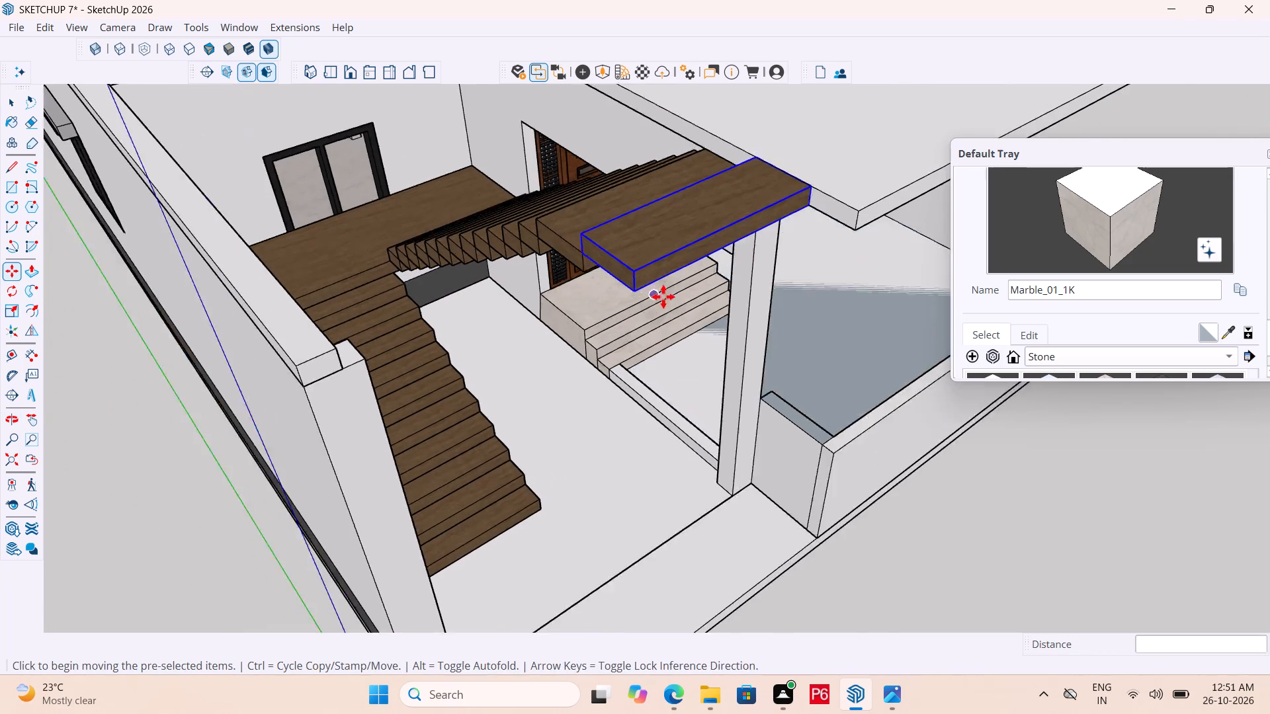
Open the copied landing slab, Push/Pull its front face outward to the roof slab's front edge, and save the model.
{"action": "scroll", "coordinate": [663, 297], "scroll_direction": "up", "scroll_amount": 2}
{"action": "key", "text": "semicolon"}
{"action": "key", "text": "space"}
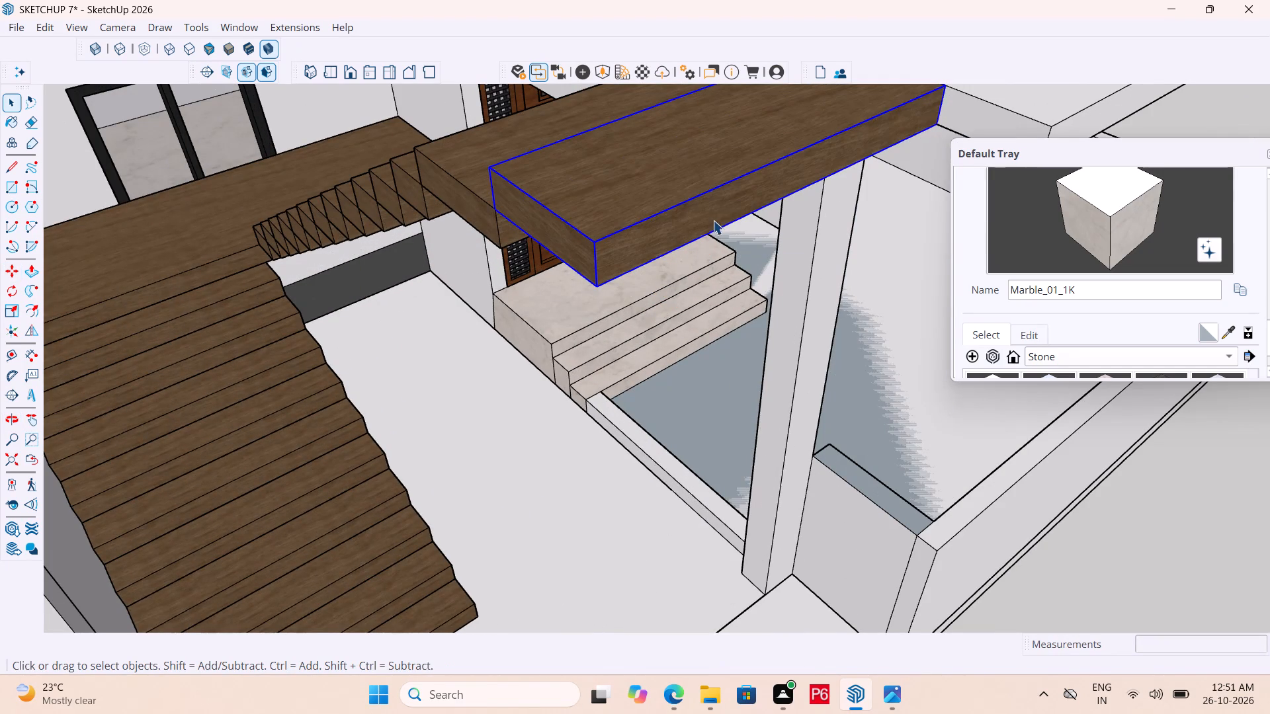
{"action": "left_click", "coordinate": [714, 216]}
{"action": "double_click", "coordinate": [714, 212]}
{"action": "double_click", "coordinate": [720, 208]}
{"action": "type", "text": "OP"}
{"action": "left_click", "coordinate": [677, 229]}
{"action": "scroll", "coordinate": [589, 278], "scroll_direction": "down", "scroll_amount": 5}
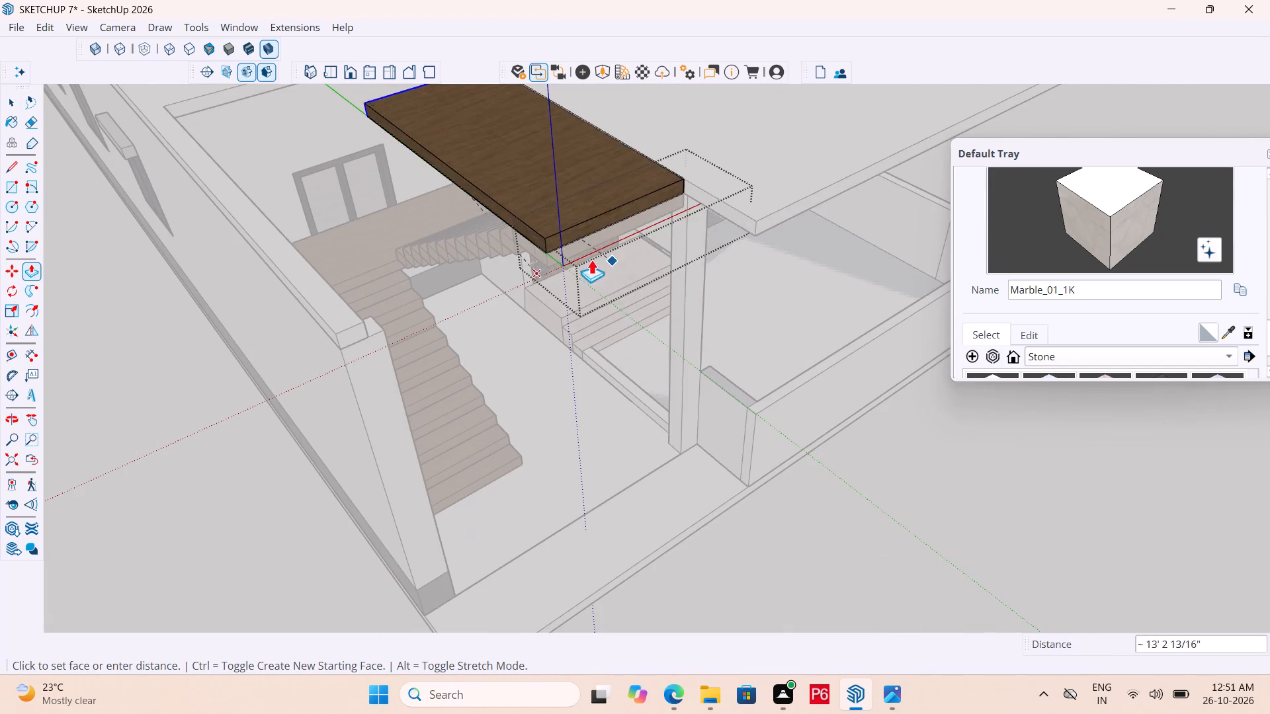
{"action": "left_click", "coordinate": [812, 204]}
{"action": "middle_click_drag", "start_coordinate": [796, 231], "coordinate": [751, 252]}
{"action": "key", "text": "ctrl+s"}
{"action": "key", "text": "ctrl+s"}
{"action": "key", "text": "ctrl+s"}
{"action": "key", "text": "ctrl+s"}
{"action": "key", "text": "space"}
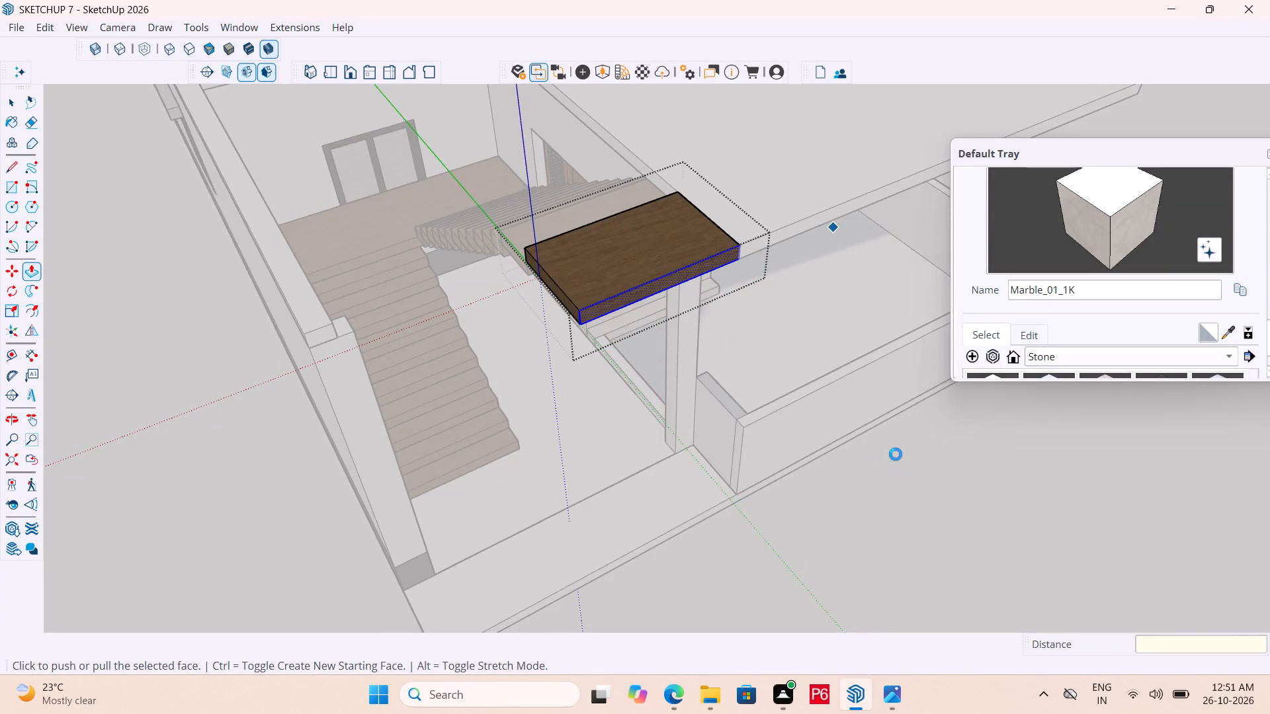
Finish editing the extended top landing slab and close its group.
{"action": "double_click", "coordinate": [896, 454]}
{"action": "key", "text": "space"}
{"action": "left_click", "coordinate": [898, 454]}
Examine the rebuilt staircase and its top landing from above, the side and the front, including the fit against the roof slab.
{"action": "middle_click_drag", "start_coordinate": [697, 348], "coordinate": [555, 354]}
{"action": "scroll", "coordinate": [697, 348], "scroll_direction": "down", "scroll_amount": 1}
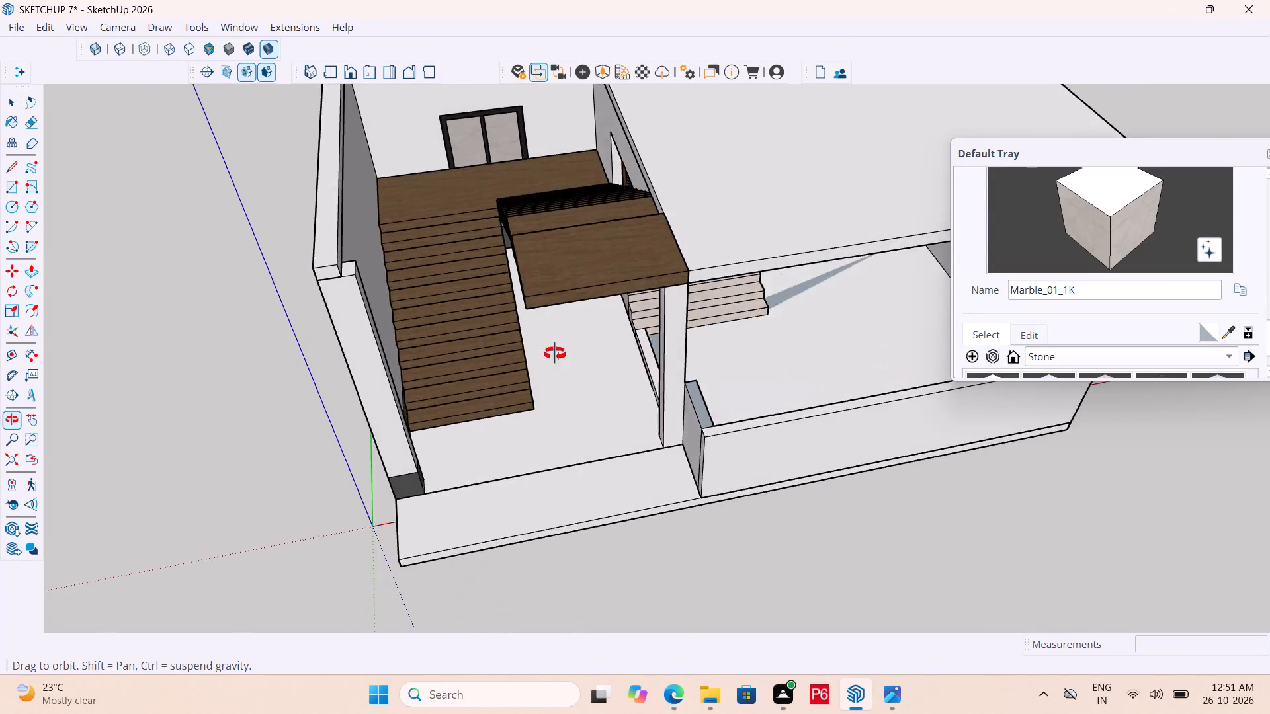
{"action": "middle_click_drag", "start_coordinate": [555, 354], "coordinate": [487, 374]}
{"action": "middle_click_drag", "start_coordinate": [521, 362], "coordinate": [846, 478]}
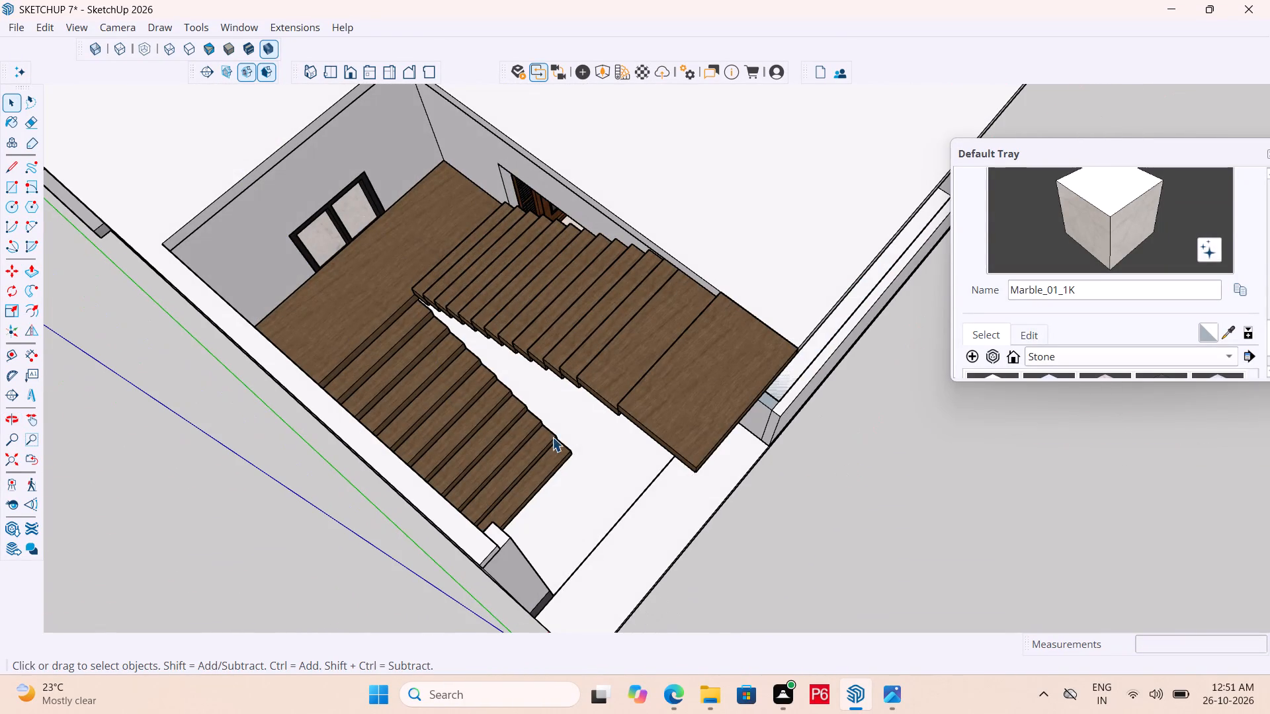
{"action": "scroll", "coordinate": [544, 423], "scroll_direction": "up", "scroll_amount": 3}
{"action": "scroll", "coordinate": [584, 270], "scroll_direction": "down", "scroll_amount": 5}
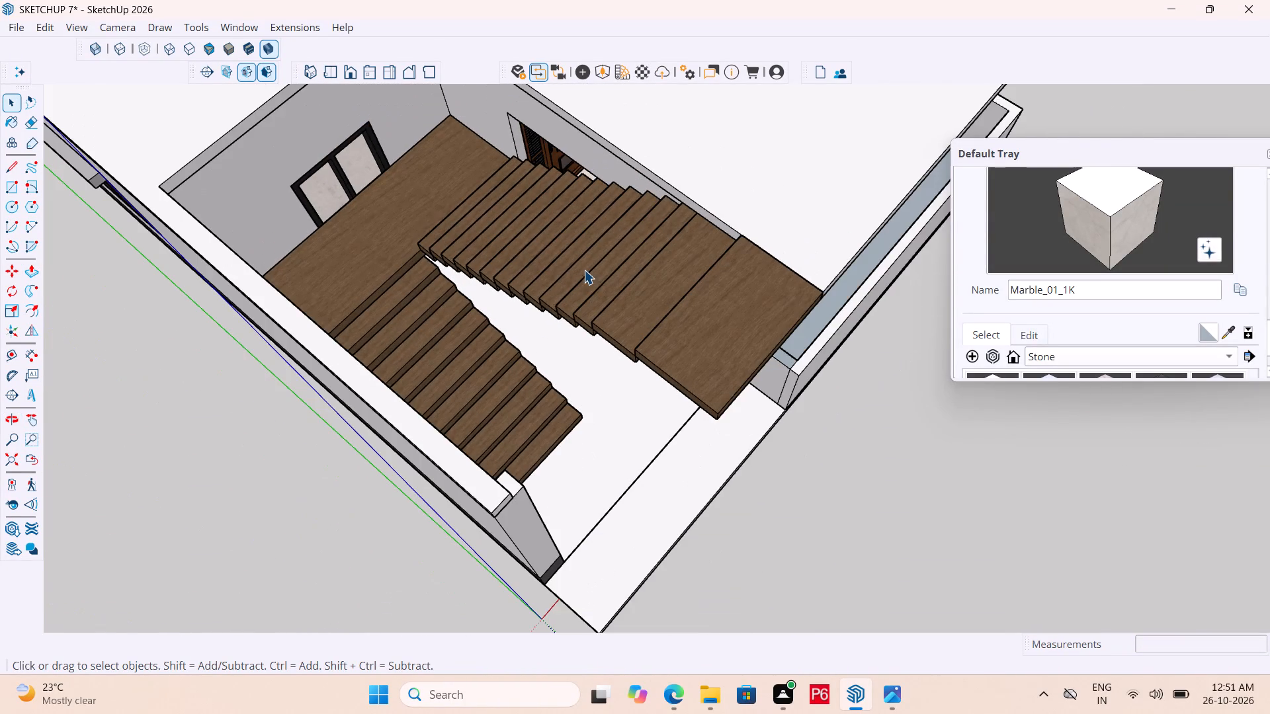
{"action": "middle_click_drag", "start_coordinate": [636, 395], "coordinate": [906, 338]}
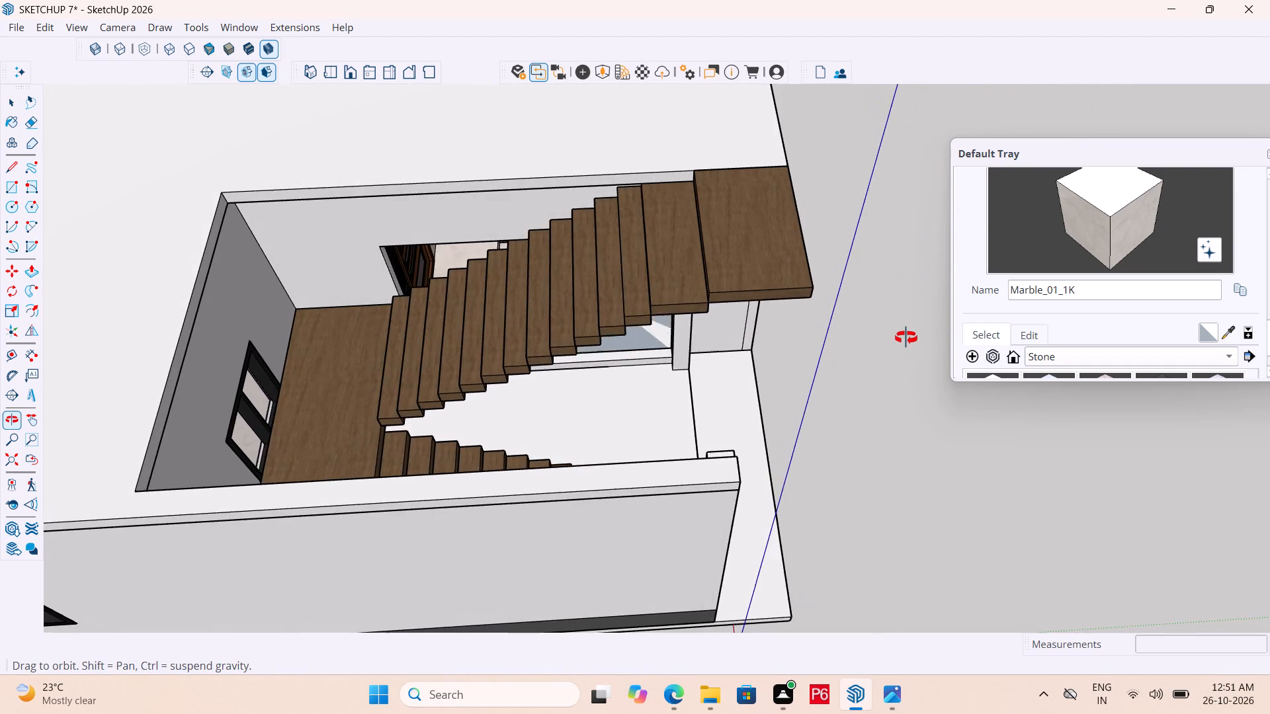
{"action": "middle_click_drag", "start_coordinate": [906, 338], "coordinate": [857, 346]}
{"action": "middle_click_drag", "start_coordinate": [855, 347], "coordinate": [189, 305]}
{"action": "scroll", "coordinate": [345, 337], "scroll_direction": "down", "scroll_amount": 1}
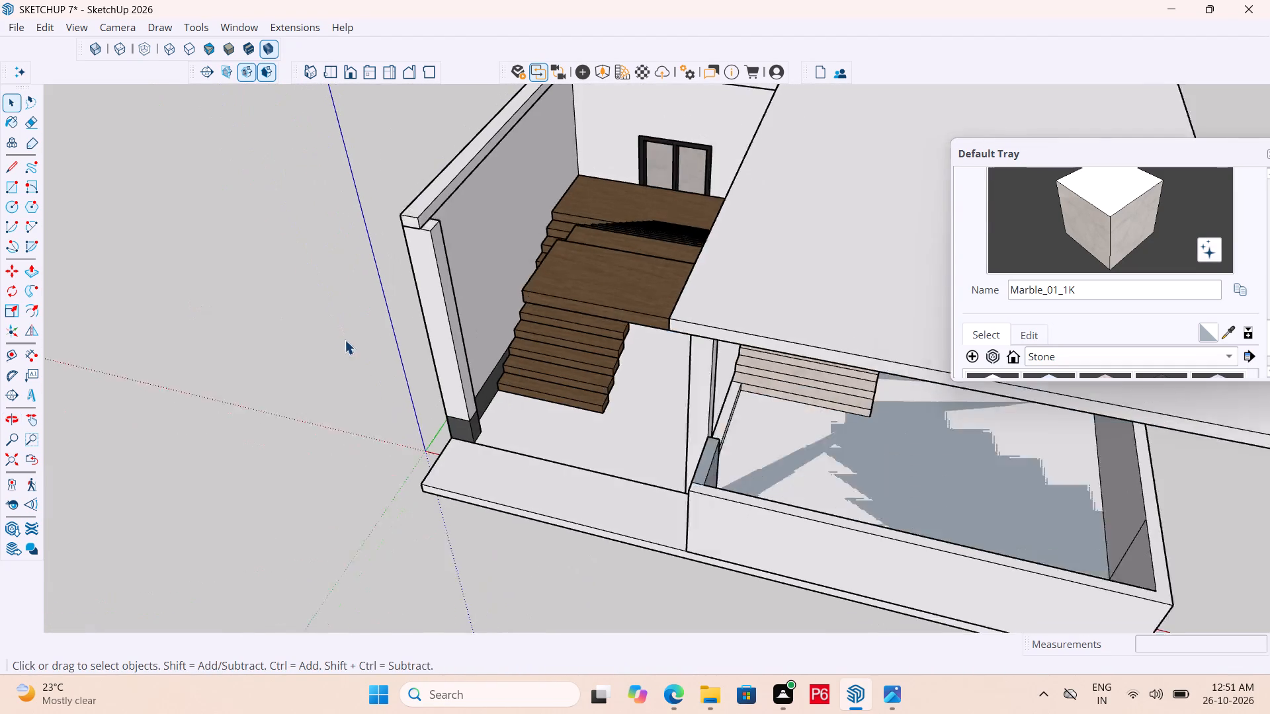
{"action": "scroll", "coordinate": [345, 340], "scroll_direction": "down", "scroll_amount": 5}
{"action": "middle_click_drag", "start_coordinate": [586, 348], "coordinate": [639, 260]}
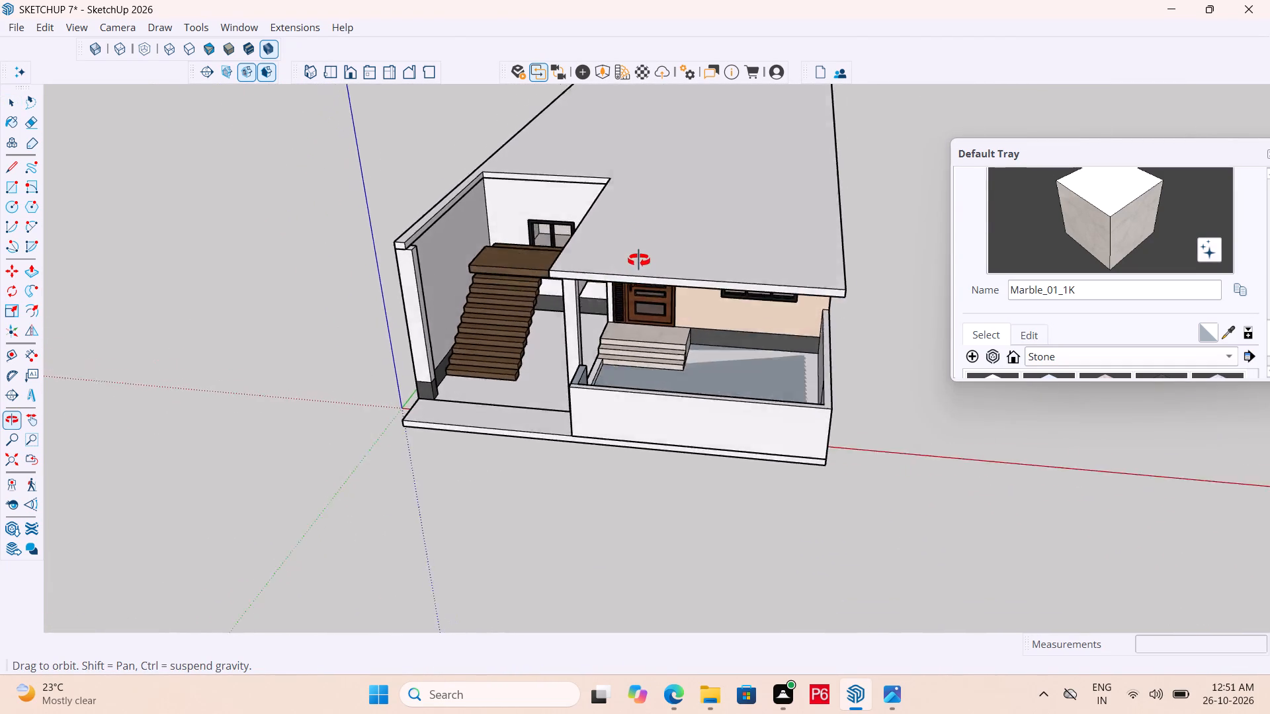
{"action": "middle_click_drag", "start_coordinate": [639, 260], "coordinate": [793, 235]}
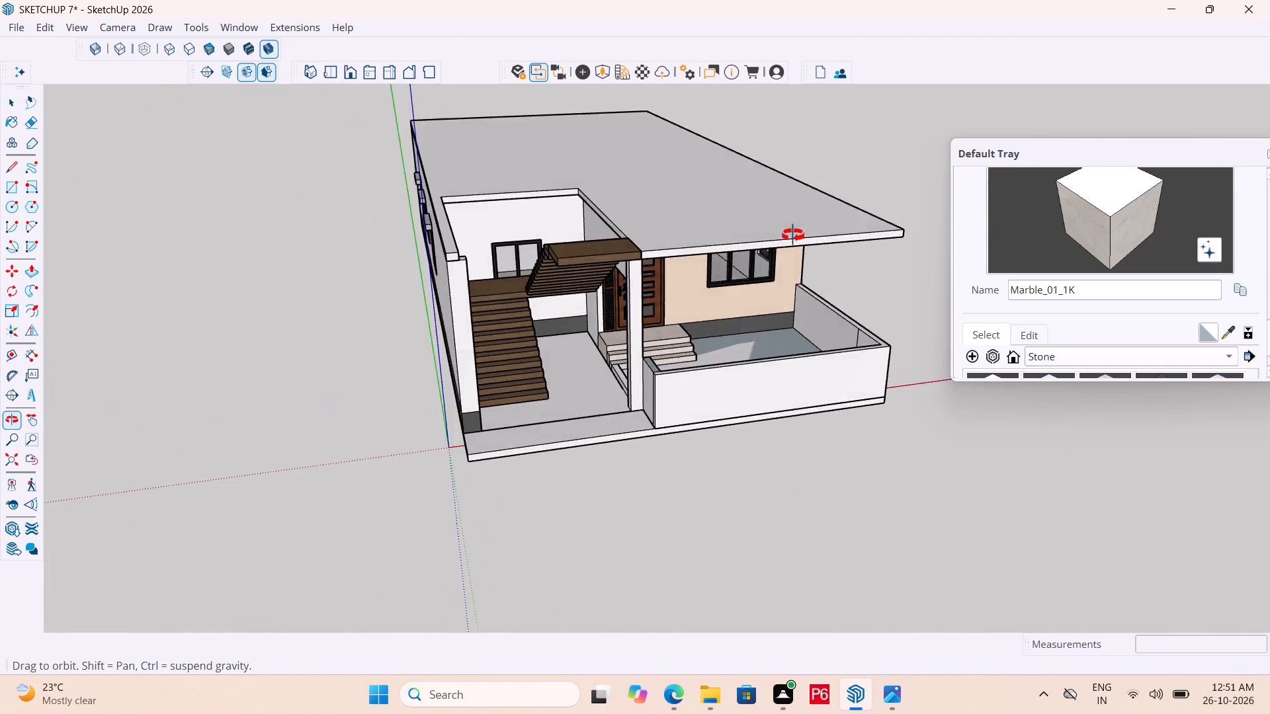
{"action": "middle_click_drag", "start_coordinate": [793, 235], "coordinate": [433, 188]}
{"action": "middle_click_drag", "start_coordinate": [444, 255], "coordinate": [476, 407]}
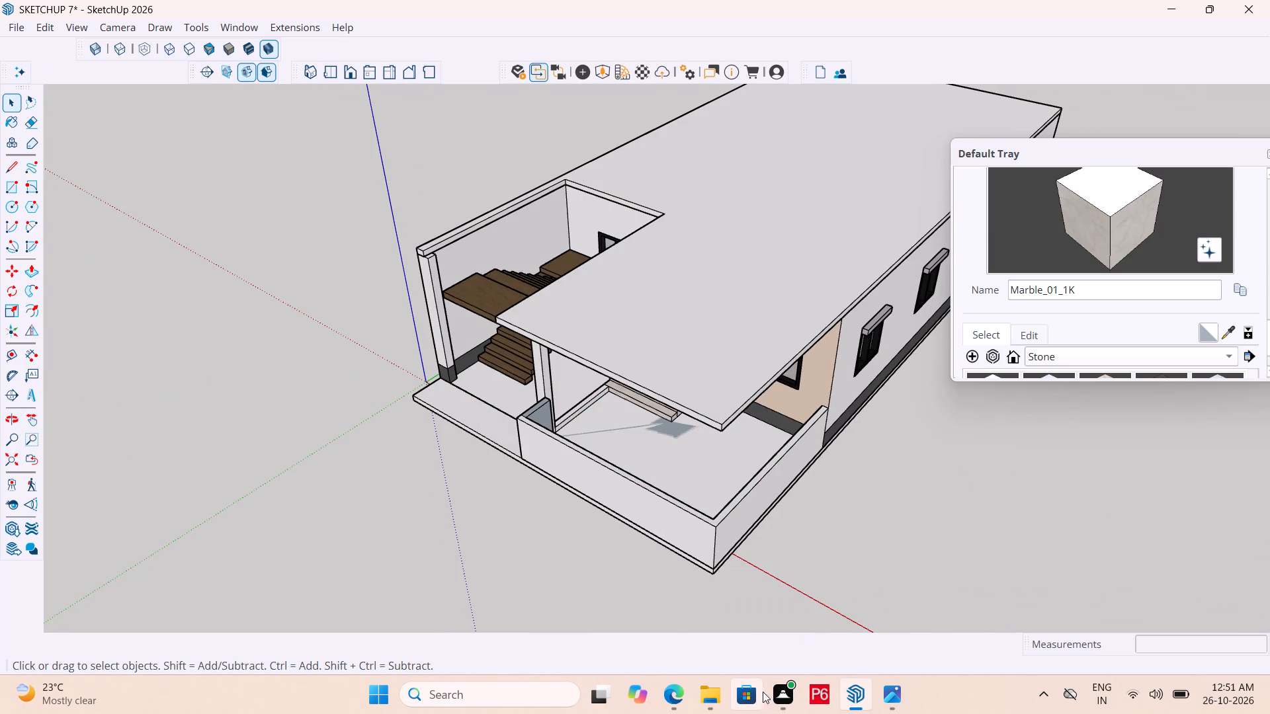
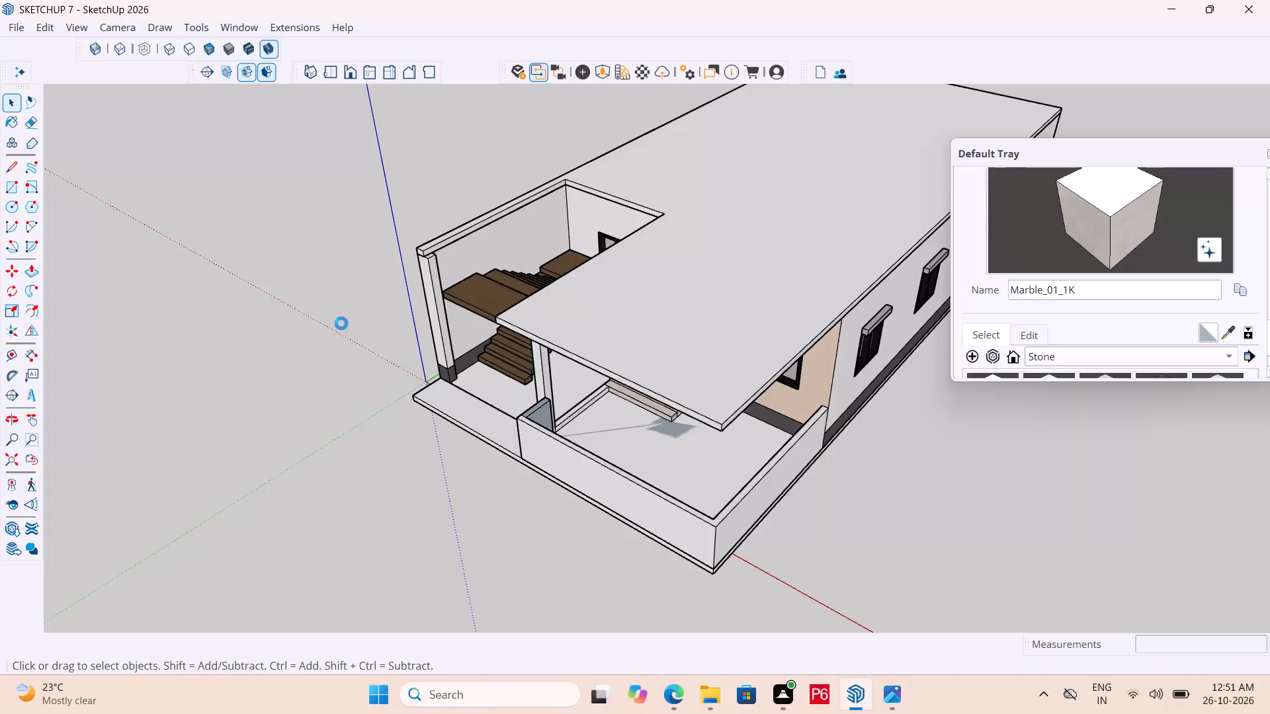
Save the SKETCHUP 7 house model in its existing file.
{"action": "key", "text": "ctrl+s"}
{"action": "key", "text": "ctrl+s"}
{"action": "key", "text": "ctrl+s"}
{"action": "key", "text": "ctrl+s"}
{"action": "key", "text": "ctrl+s"}
{"action": "key", "text": "ctrl+s"}
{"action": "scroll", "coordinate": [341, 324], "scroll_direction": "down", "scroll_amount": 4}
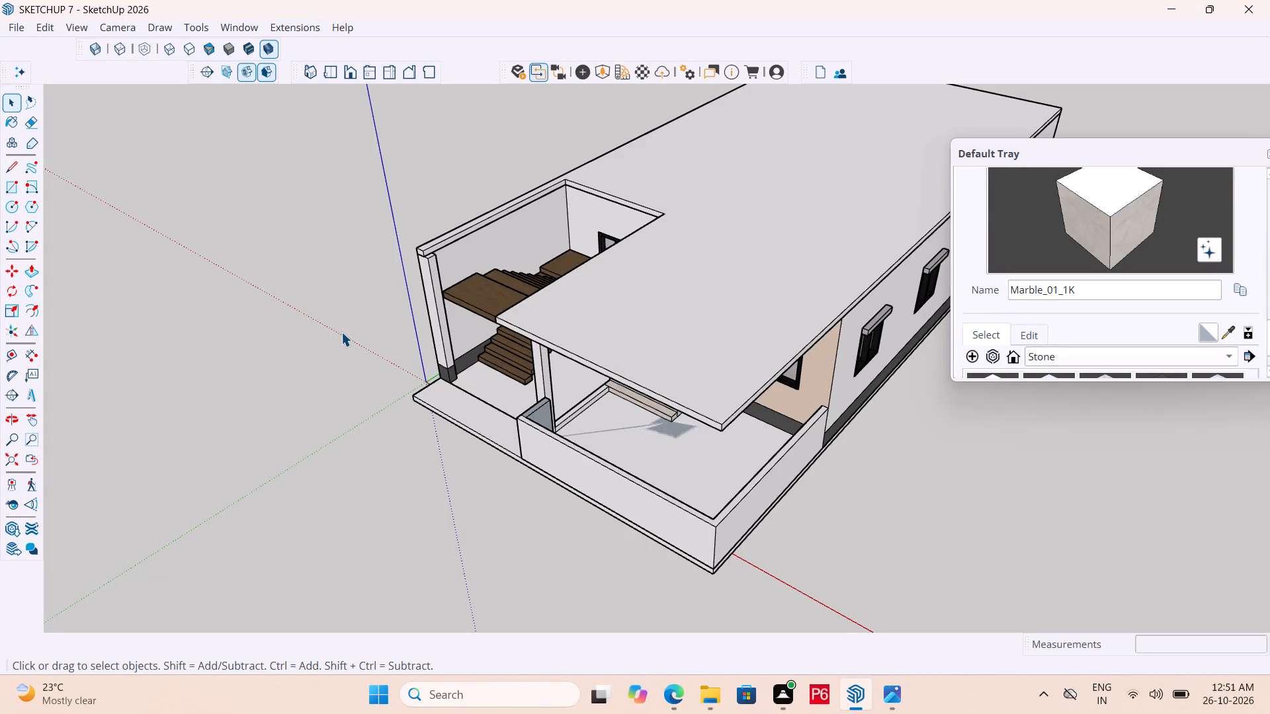
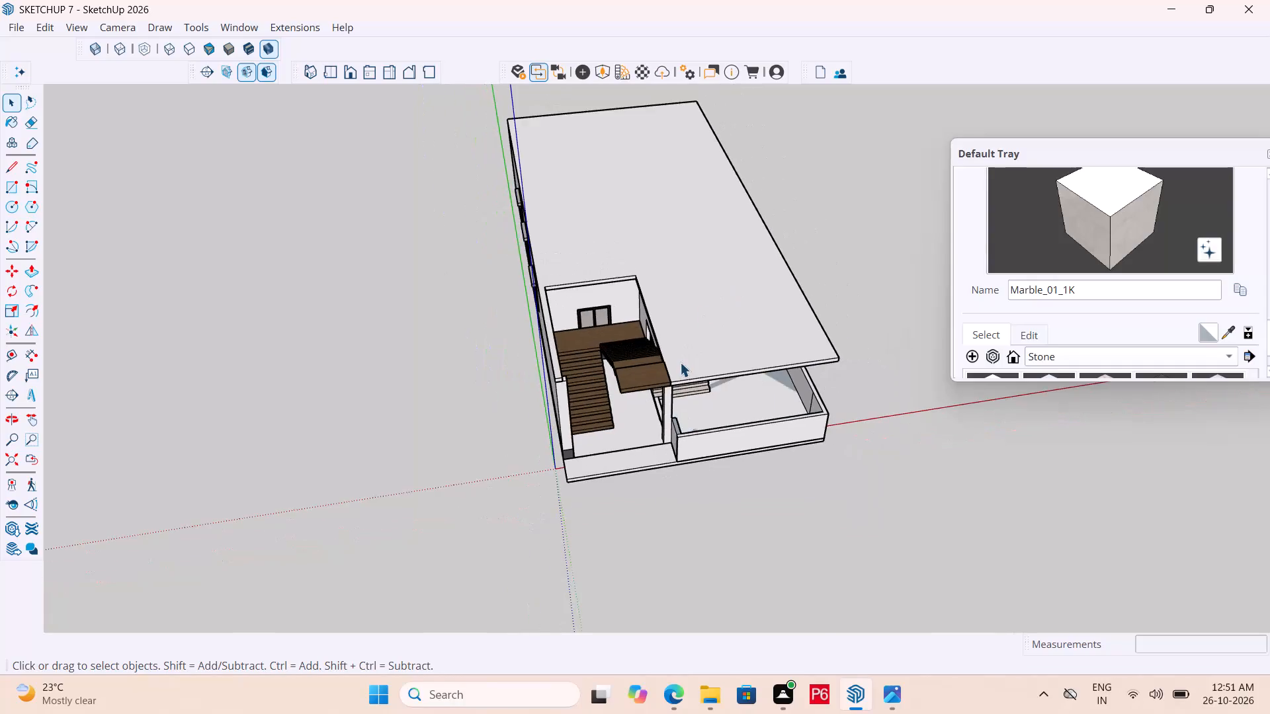
Open the house group for editing and select the long exterior side wall face on the front window room's side.
{"action": "middle_click_drag", "start_coordinate": [795, 348], "coordinate": [547, 342]}
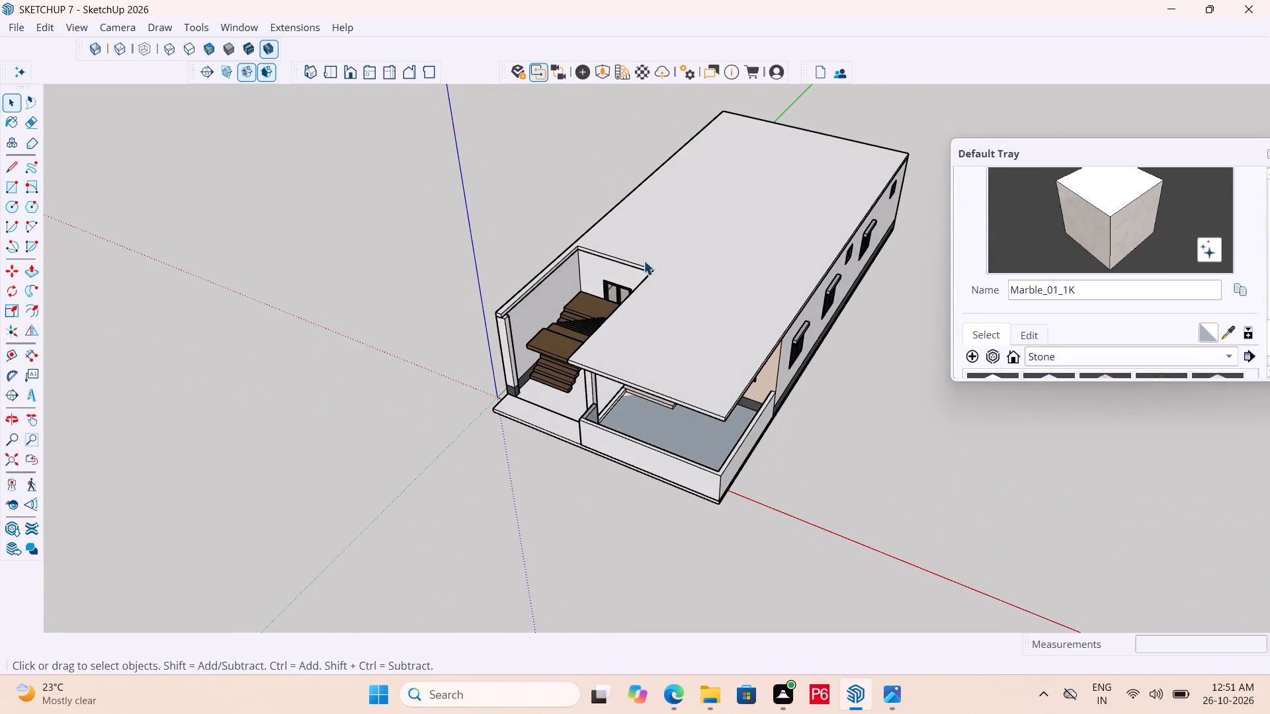
{"action": "scroll", "coordinate": [484, 253], "scroll_direction": "down", "scroll_amount": 5}
{"action": "middle_click_drag", "start_coordinate": [592, 272], "coordinate": [621, 56]}
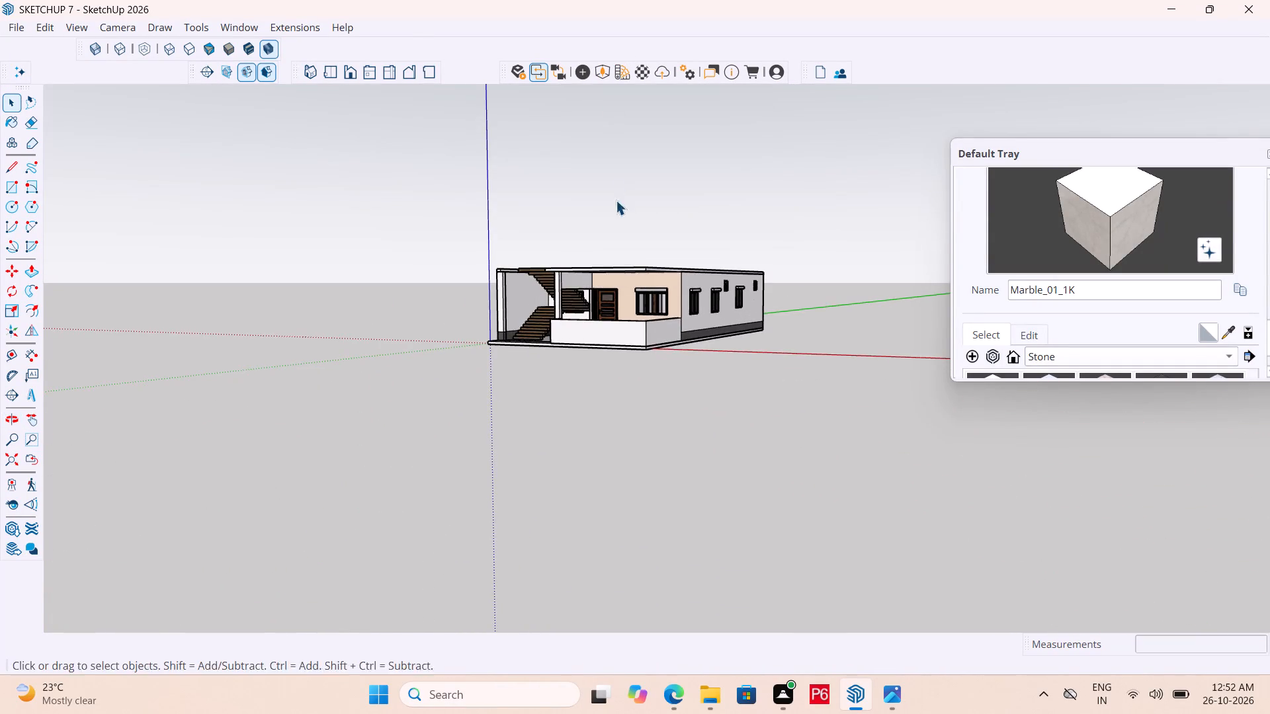
{"action": "middle_click_drag", "start_coordinate": [616, 202], "coordinate": [581, 372]}
{"action": "scroll", "coordinate": [656, 314], "scroll_direction": "up", "scroll_amount": 6}
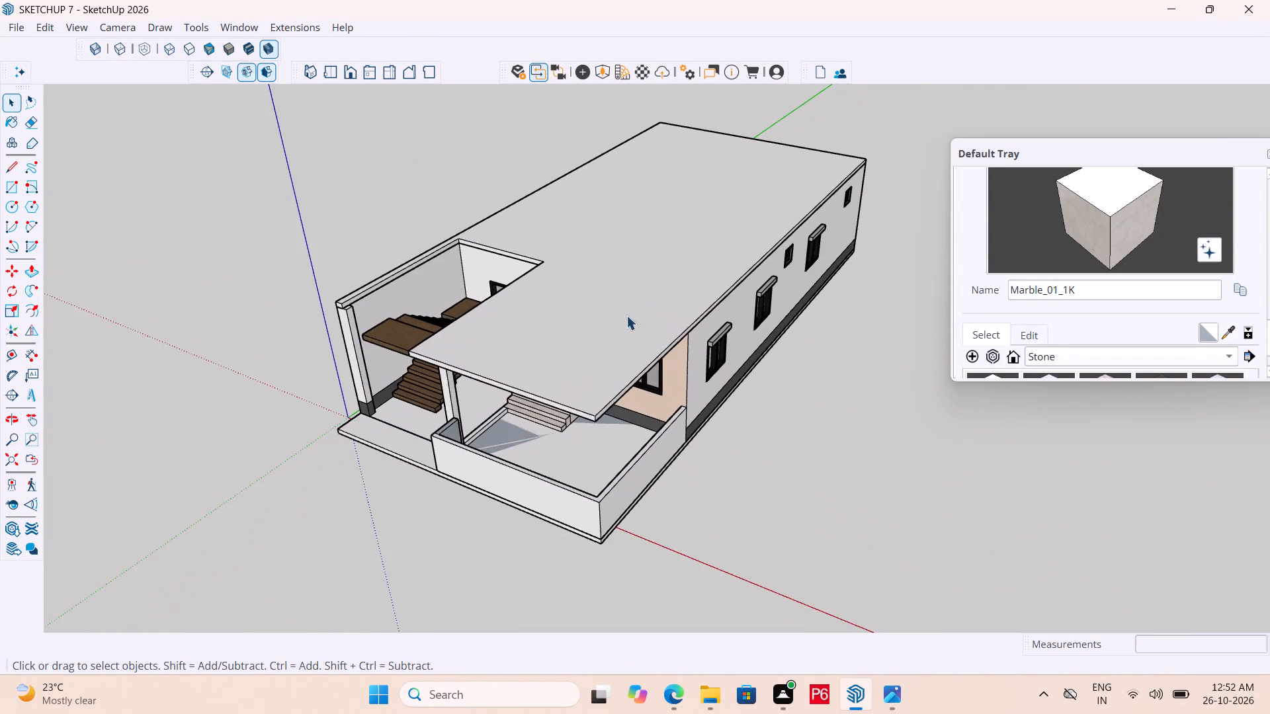
{"action": "middle_click_drag", "start_coordinate": [607, 344], "coordinate": [369, 262]}
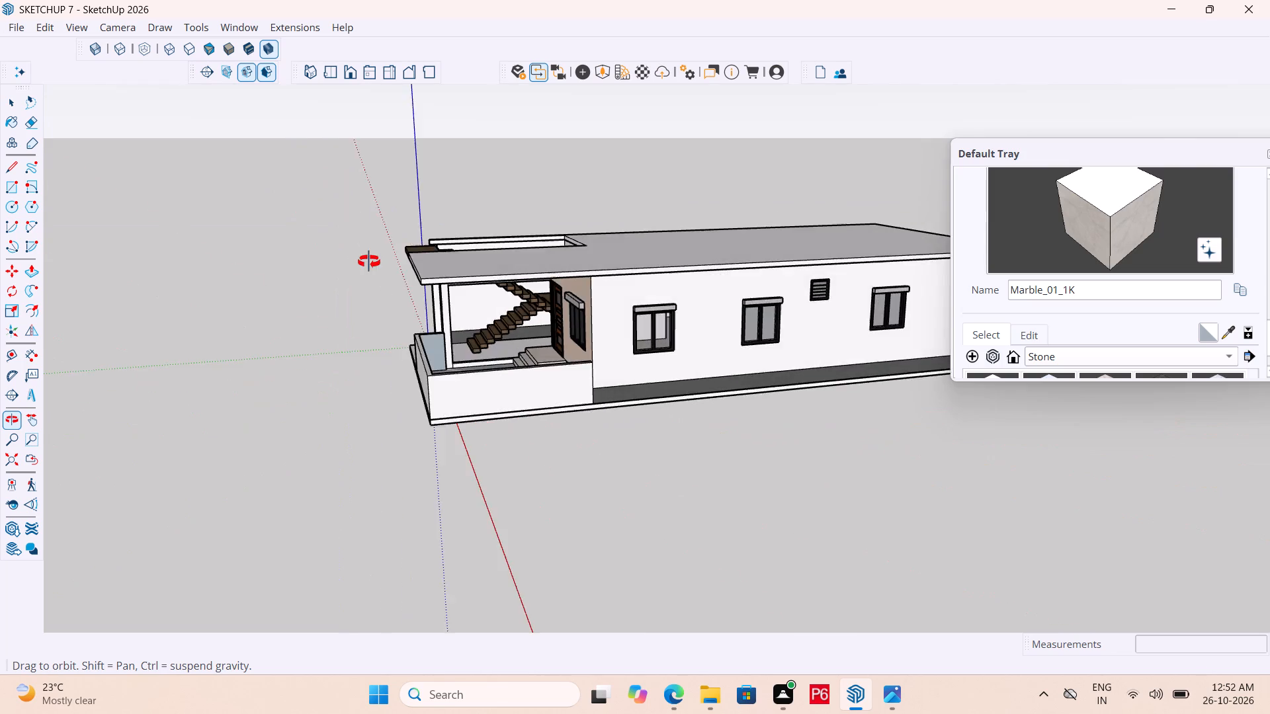
{"action": "middle_click_drag", "start_coordinate": [369, 262], "coordinate": [627, 260]}
{"action": "scroll", "coordinate": [771, 301], "scroll_direction": "up", "scroll_amount": 5}
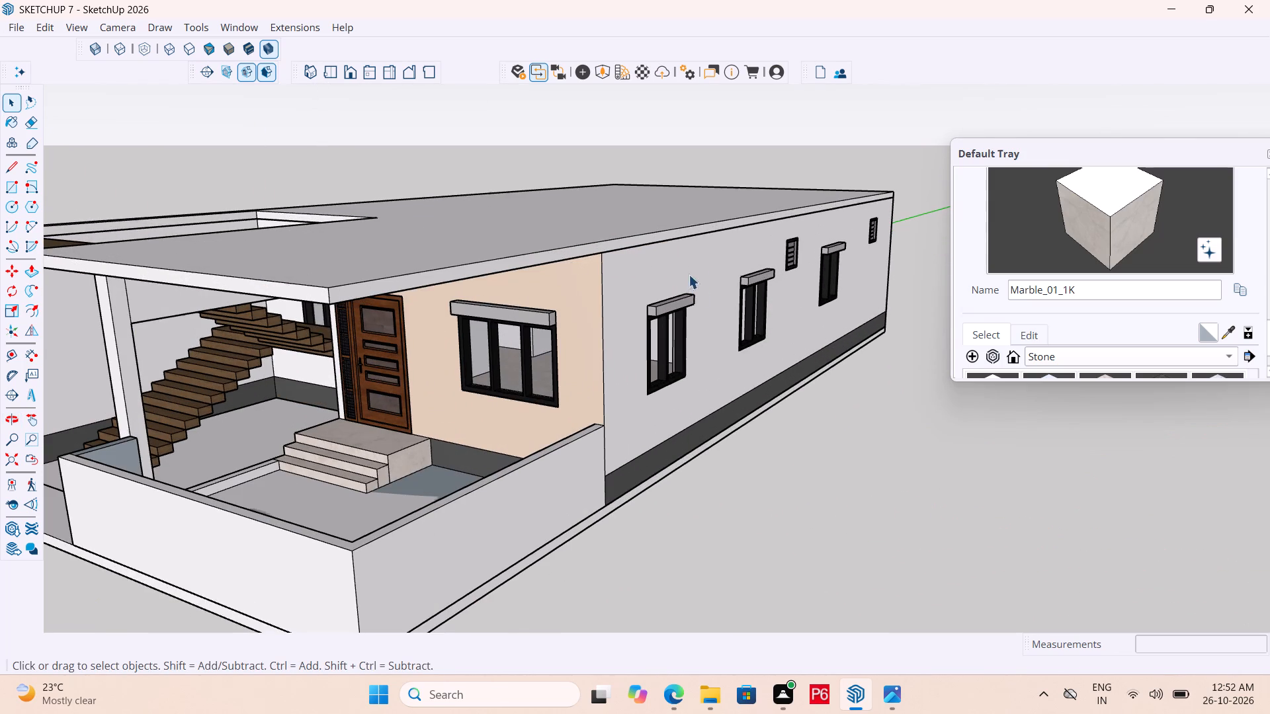
{"action": "left_click", "coordinate": [697, 266]}
{"action": "key", "text": "space"}
{"action": "left_click", "coordinate": [697, 266]}
{"action": "double_click", "coordinate": [681, 262]}
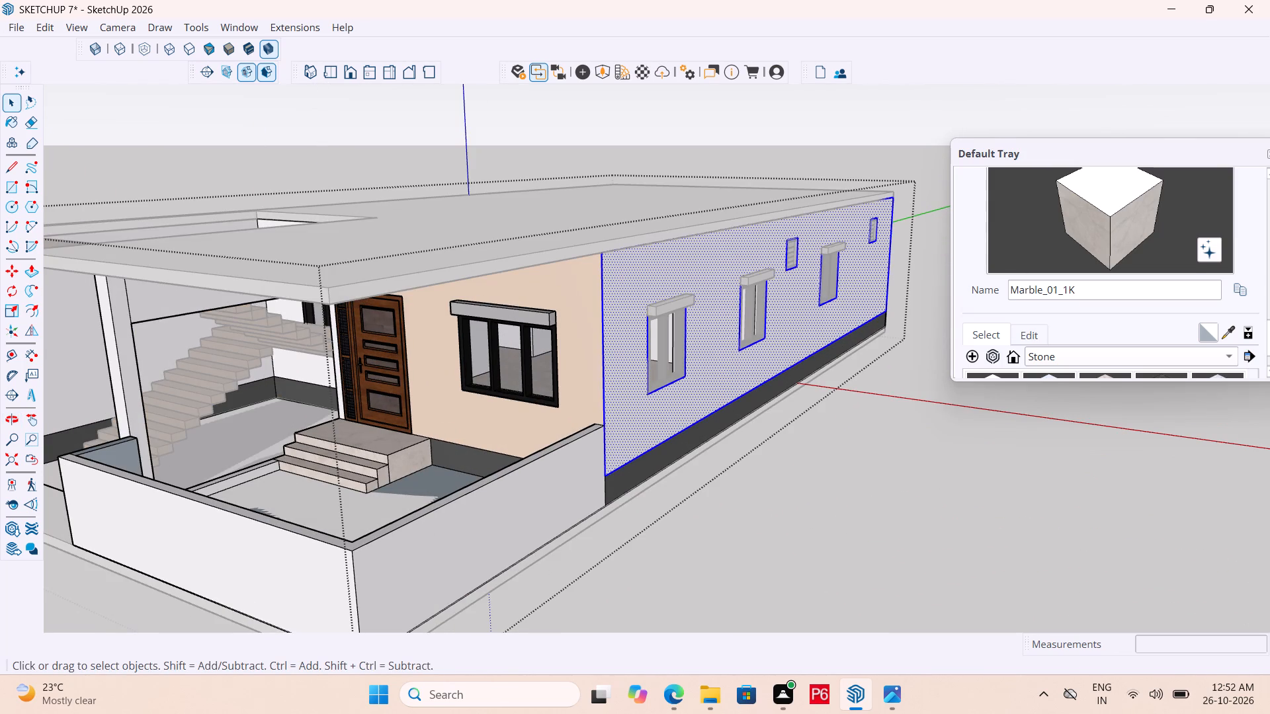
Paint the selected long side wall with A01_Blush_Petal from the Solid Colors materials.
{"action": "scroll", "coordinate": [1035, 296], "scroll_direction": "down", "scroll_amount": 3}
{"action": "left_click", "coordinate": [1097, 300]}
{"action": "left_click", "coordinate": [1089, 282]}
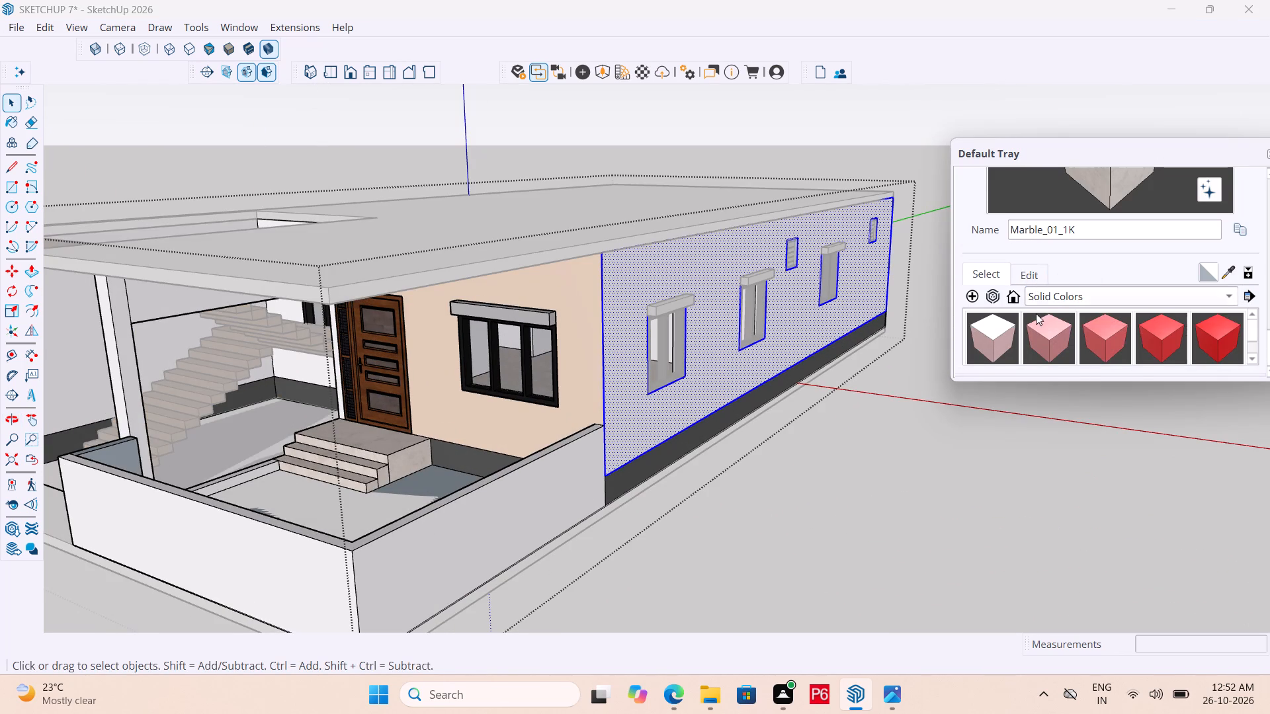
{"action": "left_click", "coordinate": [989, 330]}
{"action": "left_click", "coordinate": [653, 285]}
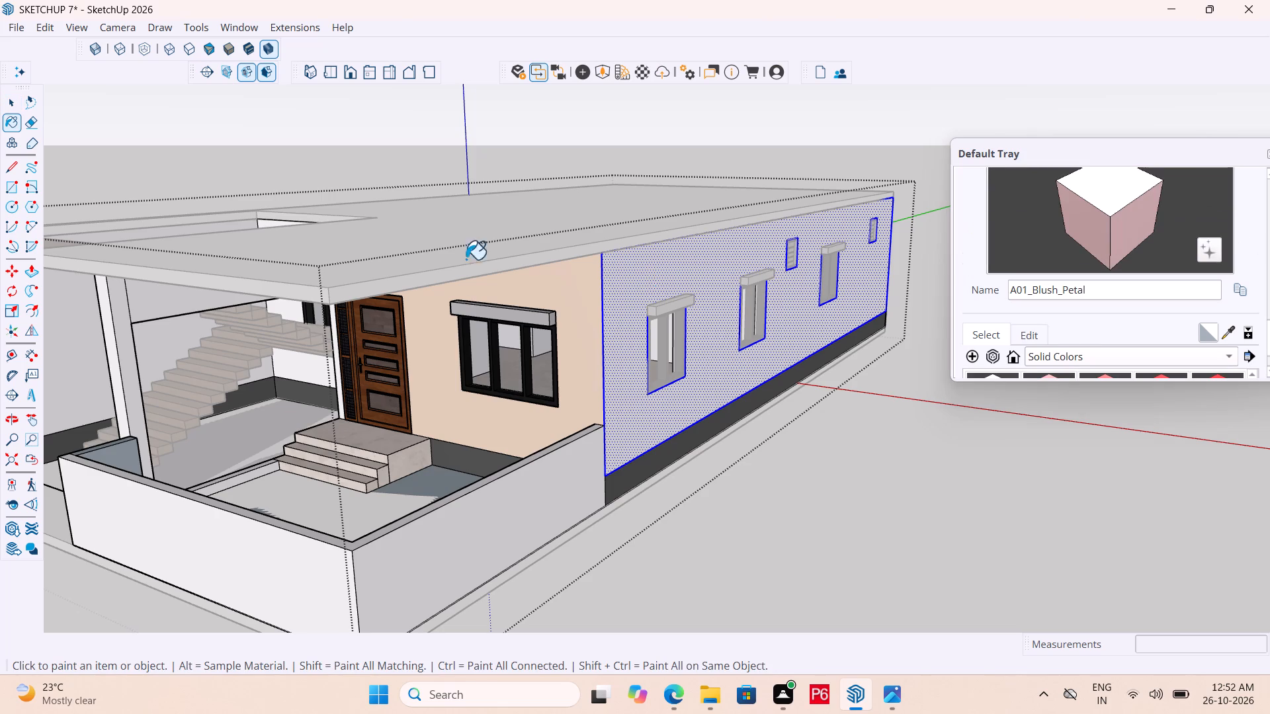
Paint the selected long side wall with B01_Ivory_Dust from the Solid Colors materials.
{"action": "scroll", "coordinate": [367, 286], "scroll_direction": "down", "scroll_amount": 6}
{"action": "scroll", "coordinate": [1045, 315], "scroll_direction": "down", "scroll_amount": 5}
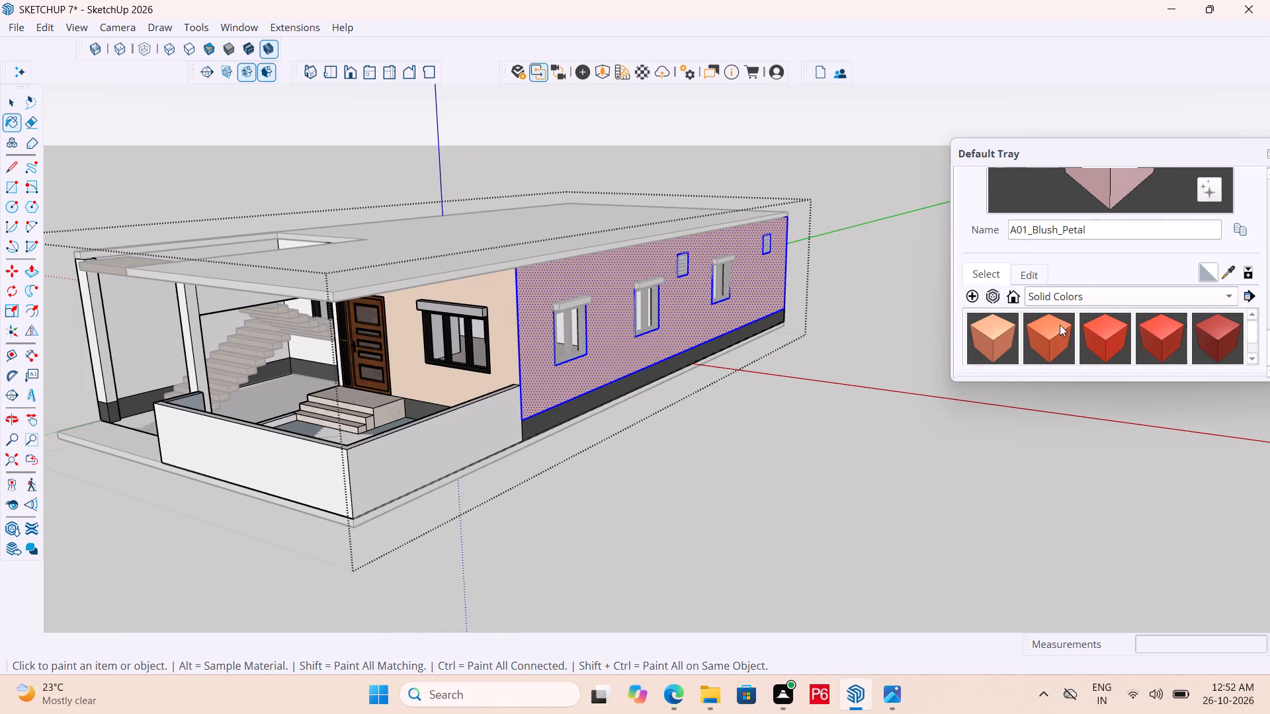
{"action": "scroll", "coordinate": [1098, 340], "scroll_direction": "up", "scroll_amount": 8}
{"action": "scroll", "coordinate": [1063, 269], "scroll_direction": "up", "scroll_amount": 1}
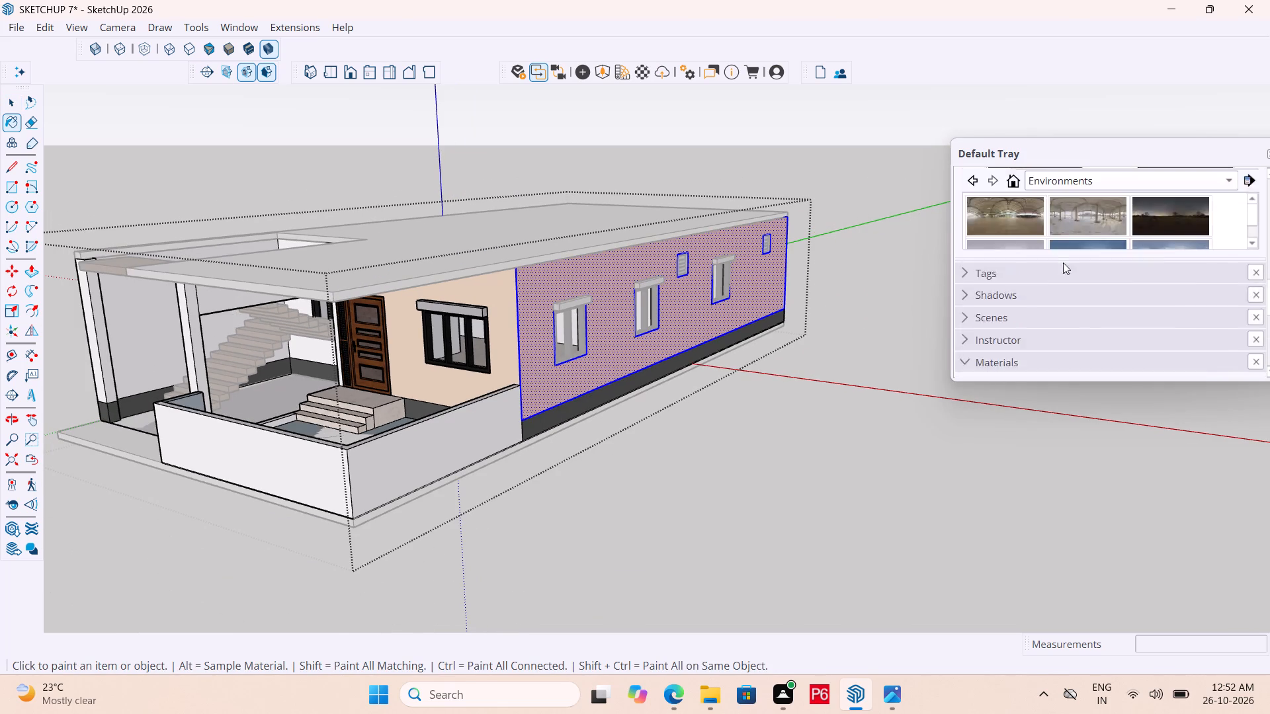
{"action": "scroll", "coordinate": [1063, 262], "scroll_direction": "up", "scroll_amount": 2}
{"action": "scroll", "coordinate": [1062, 260], "scroll_direction": "down", "scroll_amount": 15}
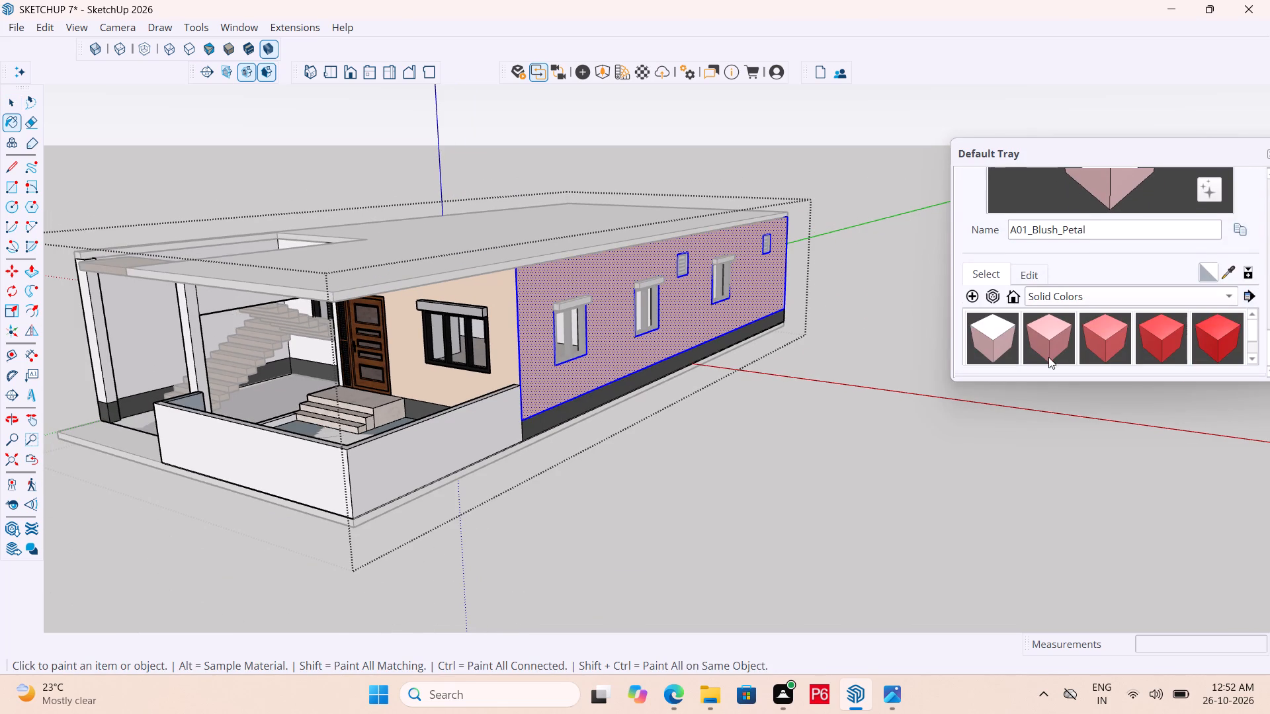
{"action": "scroll", "coordinate": [1056, 348], "scroll_direction": "up", "scroll_amount": 1}
{"action": "scroll", "coordinate": [1055, 283], "scroll_direction": "down", "scroll_amount": 6}
{"action": "left_click", "coordinate": [1151, 336]}
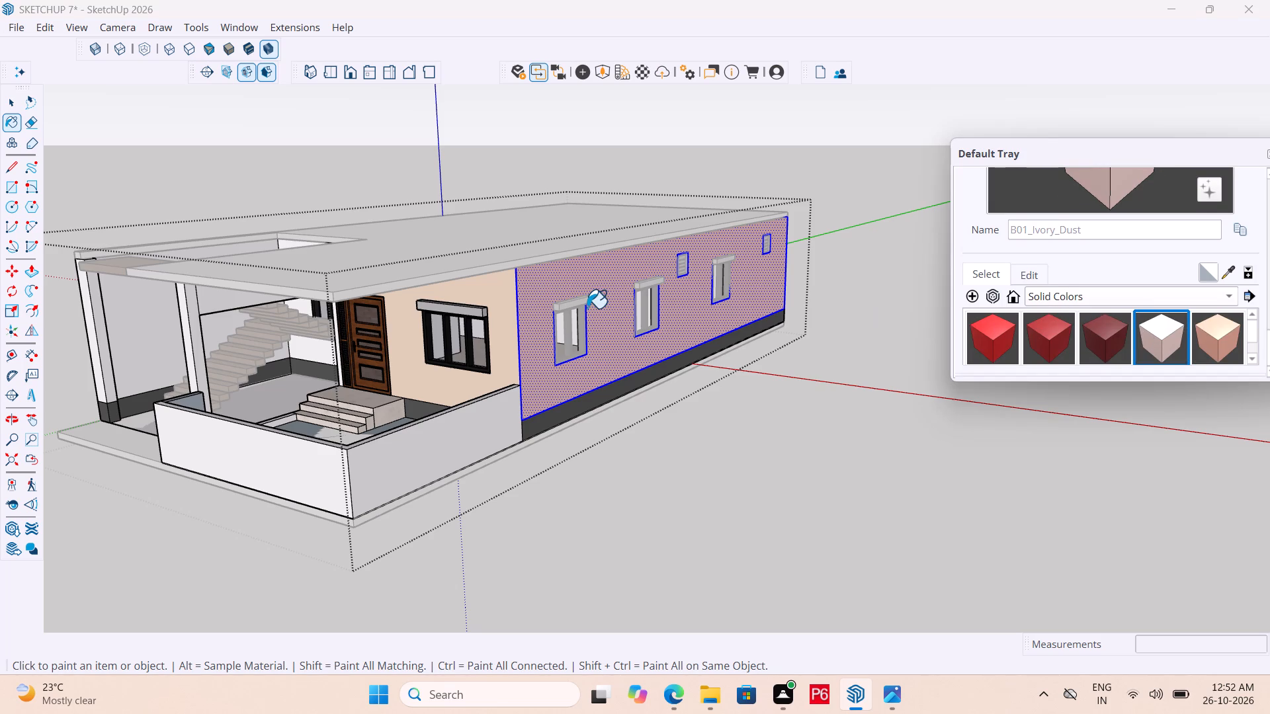
{"action": "left_click", "coordinate": [572, 282]}
Paint the exterior rear wall and the opposite long side wall with B01_Ivory_Dust.
{"action": "scroll", "coordinate": [601, 291], "scroll_direction": "down", "scroll_amount": 5}
{"action": "middle_click_drag", "start_coordinate": [834, 292], "coordinate": [181, 297]}
{"action": "scroll", "coordinate": [318, 360], "scroll_direction": "down", "scroll_amount": 4}
{"action": "scroll", "coordinate": [701, 377], "scroll_direction": "up", "scroll_amount": 4}
{"action": "left_click", "coordinate": [757, 343]}
{"action": "scroll", "coordinate": [386, 352], "scroll_direction": "down", "scroll_amount": 5}
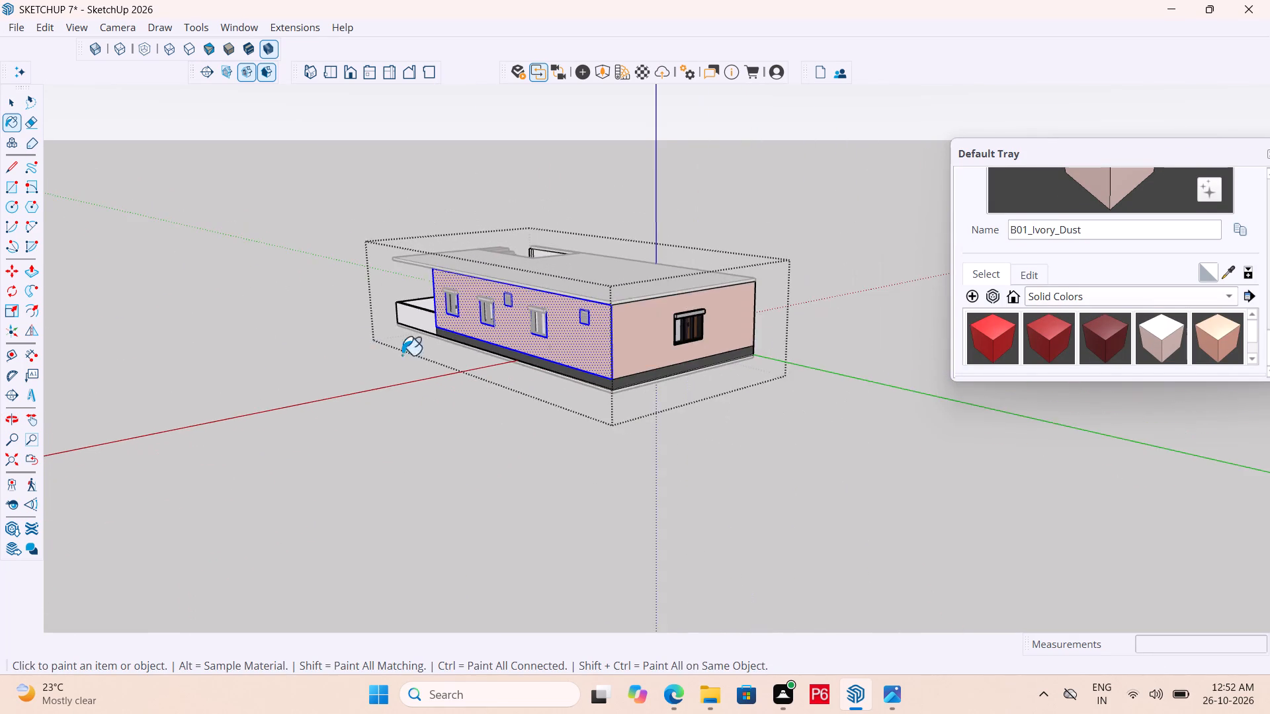
{"action": "middle_click_drag", "start_coordinate": [751, 352], "coordinate": [91, 353]}
{"action": "scroll", "coordinate": [498, 276], "scroll_direction": "up", "scroll_amount": 5}
{"action": "left_click", "coordinate": [585, 311]}
{"action": "scroll", "coordinate": [327, 358], "scroll_direction": "down", "scroll_amount": 5}
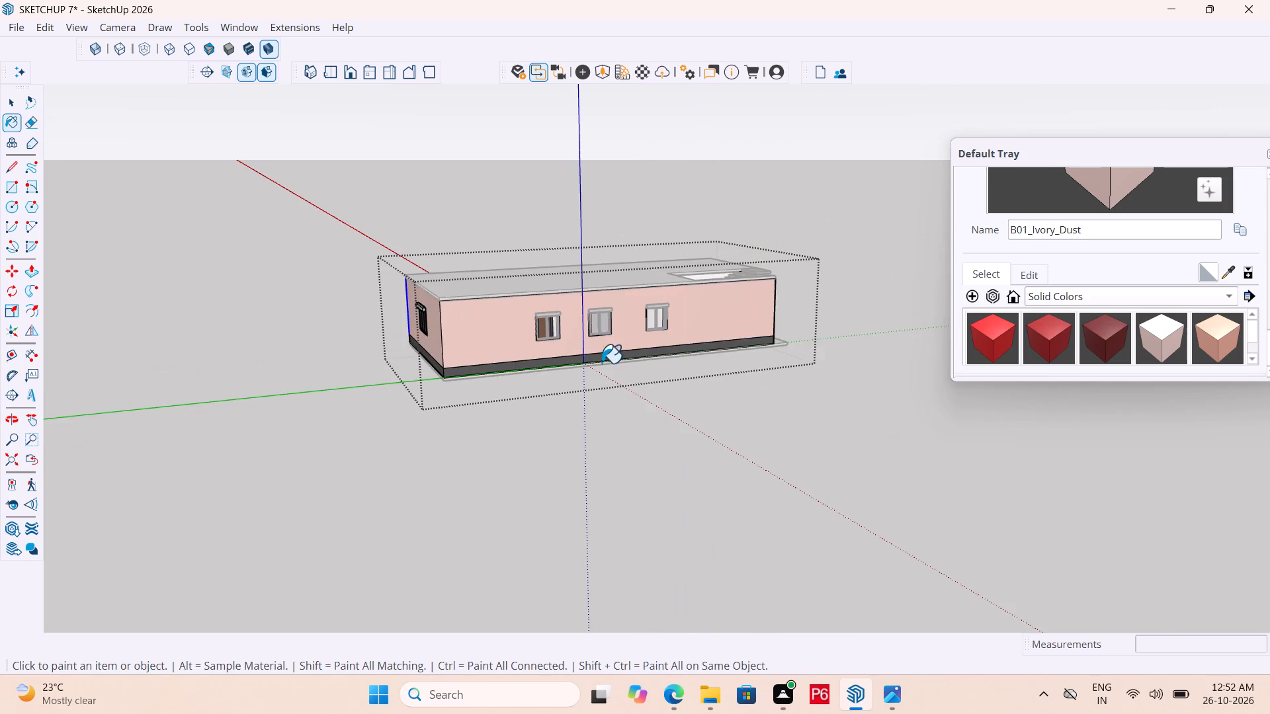
Paint the staircase-side wall's front end and two faces of the front porch column with B01_Ivory_Dust.
{"action": "middle_click_drag", "start_coordinate": [808, 360], "coordinate": [117, 360]}
{"action": "scroll", "coordinate": [514, 357], "scroll_direction": "up", "scroll_amount": 9}
{"action": "left_click", "coordinate": [642, 308]}
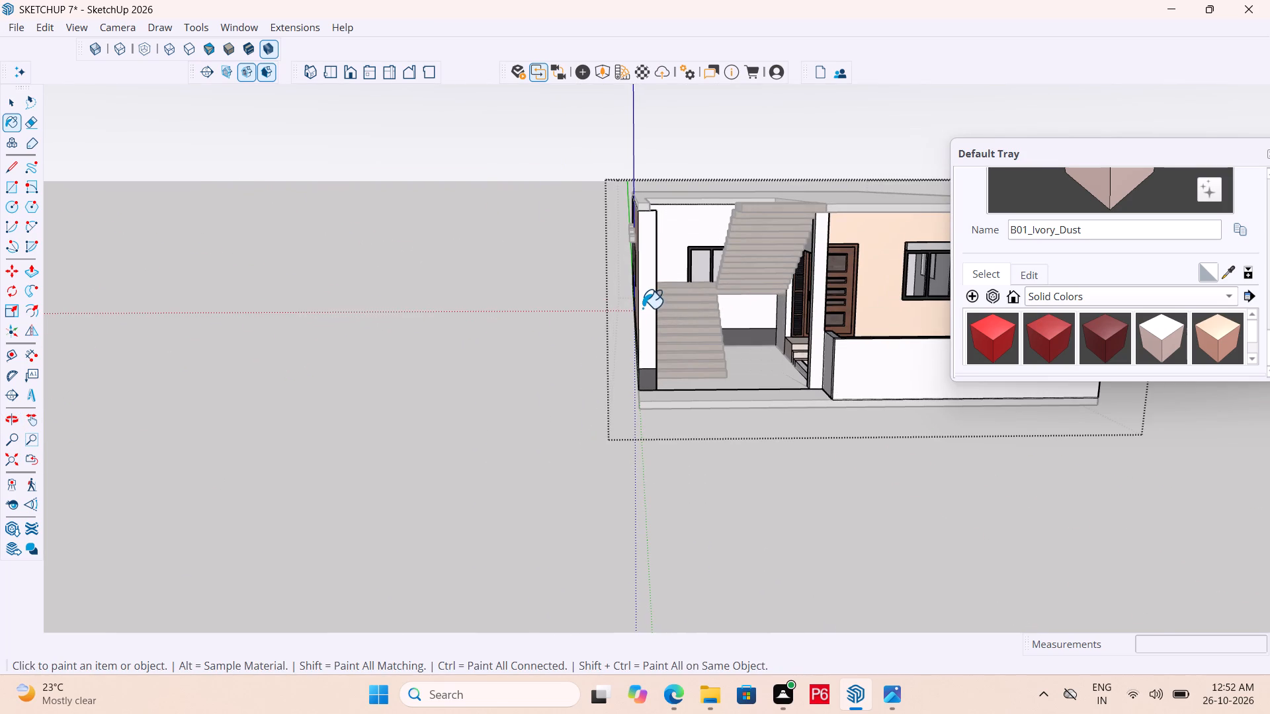
{"action": "scroll", "coordinate": [826, 303], "scroll_direction": "up", "scroll_amount": 4}
{"action": "left_click", "coordinate": [811, 299]}
{"action": "middle_click_drag", "start_coordinate": [798, 327], "coordinate": [968, 385]}
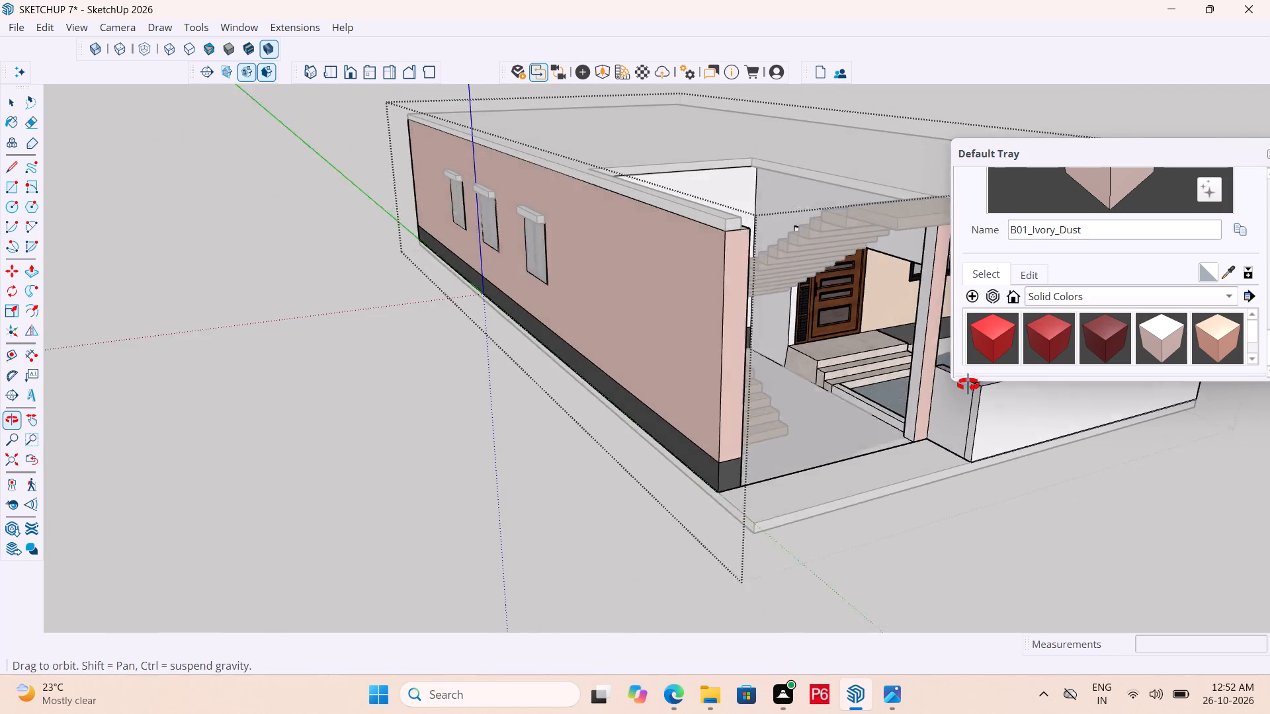
{"action": "middle_click_drag", "start_coordinate": [968, 385], "coordinate": [974, 387]}
{"action": "scroll", "coordinate": [966, 364], "scroll_direction": "up", "scroll_amount": 5}
{"action": "left_click", "coordinate": [923, 368]}
Paint the remaining visible faces of the porch column beside the boundary wall with B01_Ivory_Dust.
{"action": "scroll", "coordinate": [741, 448], "scroll_direction": "down", "scroll_amount": 5}
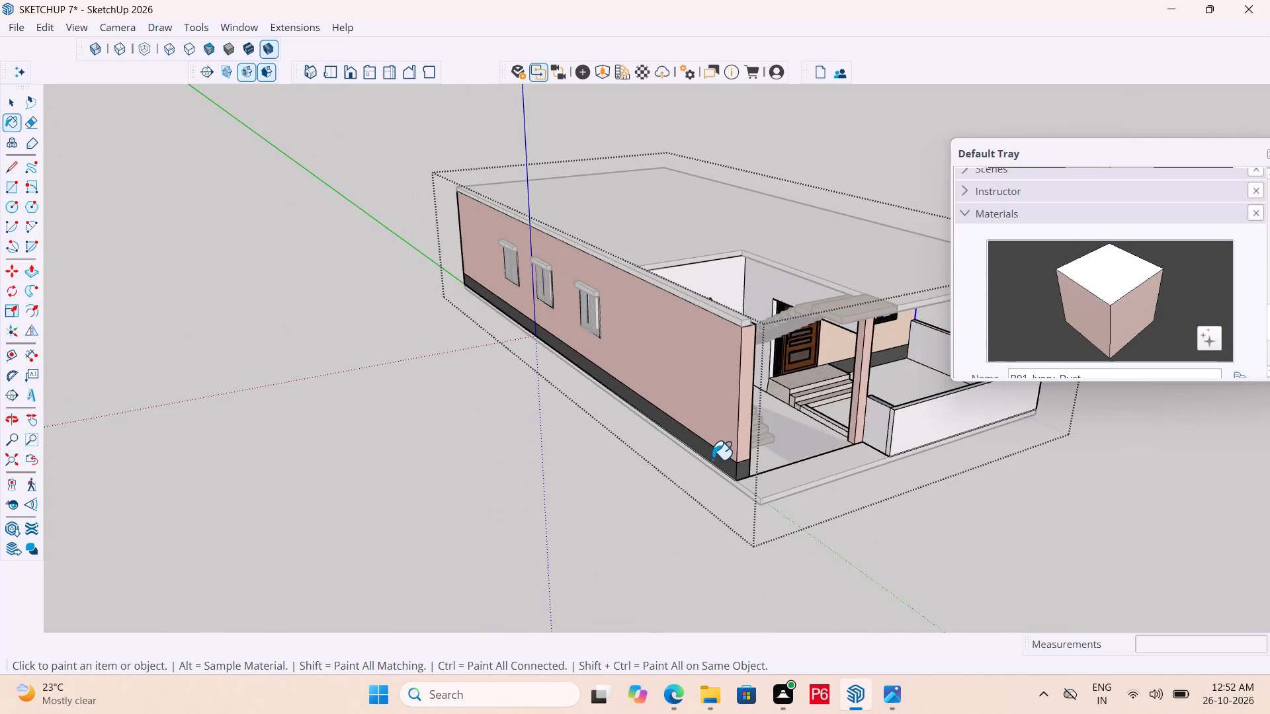
{"action": "middle_click_drag", "start_coordinate": [976, 415], "coordinate": [334, 420]}
{"action": "scroll", "coordinate": [375, 399], "scroll_direction": "up", "scroll_amount": 9}
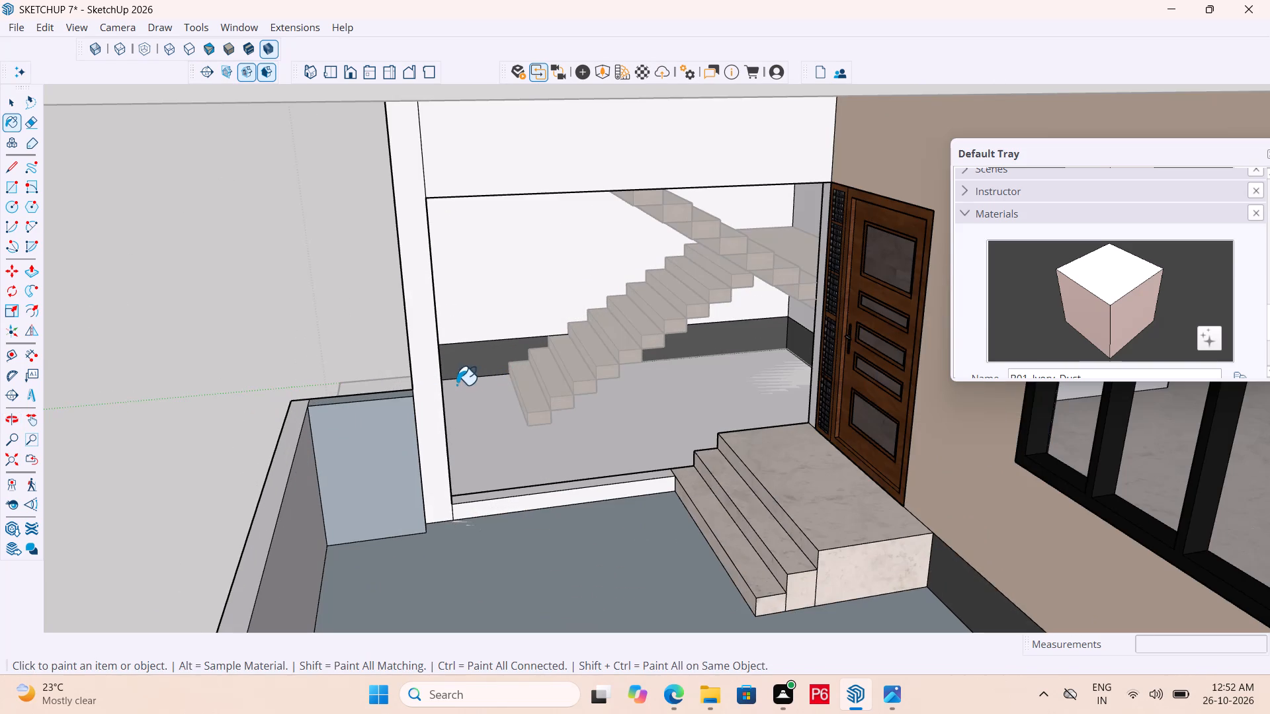
{"action": "left_click", "coordinate": [427, 394]}
{"action": "middle_click_drag", "start_coordinate": [425, 339], "coordinate": [300, 360]}
{"action": "scroll", "coordinate": [389, 333], "scroll_direction": "up", "scroll_amount": 10}
{"action": "left_click", "coordinate": [372, 348]}
{"action": "double_click", "coordinate": [382, 331]}
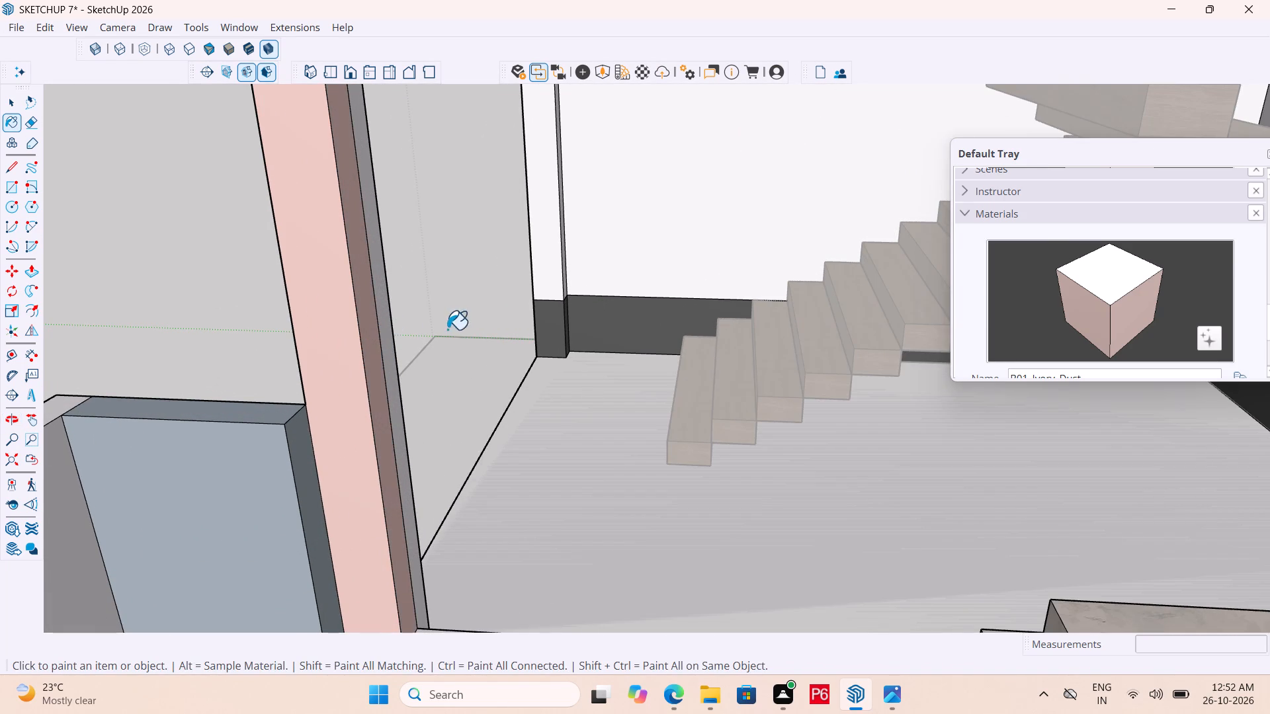
Paint the inner faces of the pillar at the front end of the staircase wall with B01_Ivory_Dust.
{"action": "scroll", "coordinate": [509, 352], "scroll_direction": "down", "scroll_amount": 4}
{"action": "scroll", "coordinate": [548, 262], "scroll_direction": "up", "scroll_amount": 5}
{"action": "left_click", "coordinate": [550, 247]}
{"action": "scroll", "coordinate": [561, 228], "scroll_direction": "up", "scroll_amount": 5}
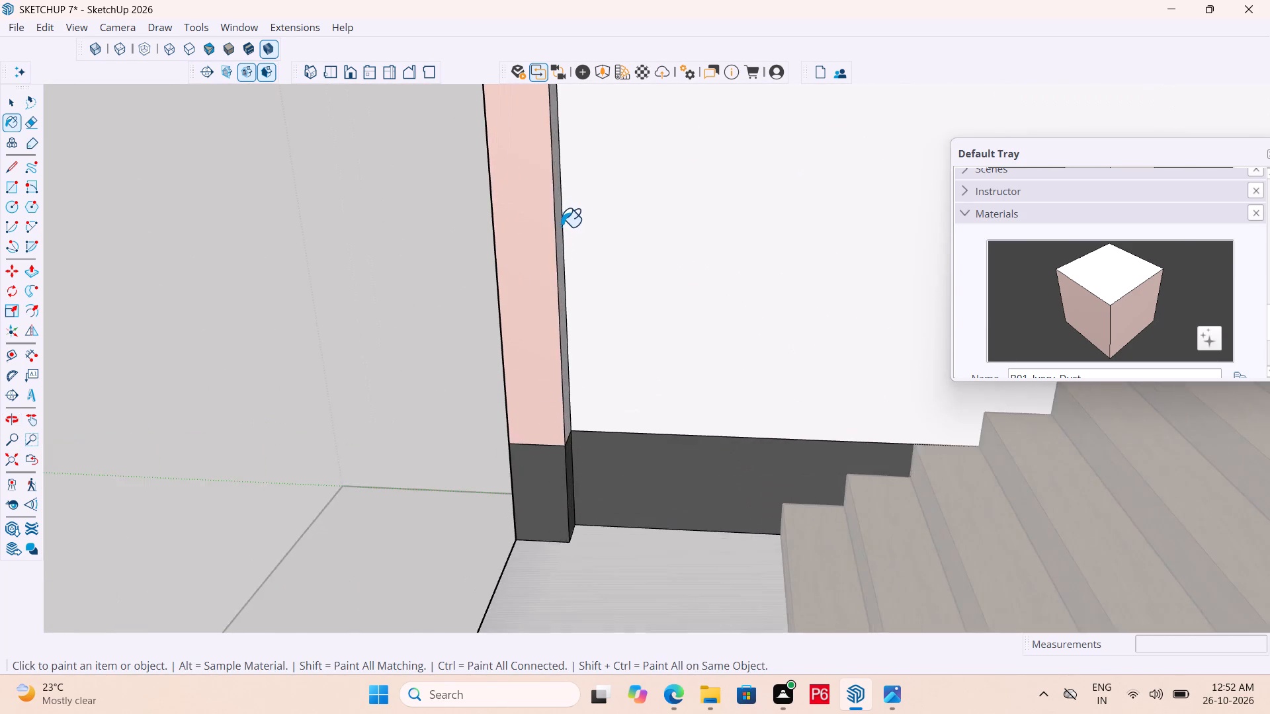
{"action": "middle_click_drag", "start_coordinate": [553, 224], "coordinate": [473, 221]}
{"action": "left_click", "coordinate": [548, 218]}
{"action": "scroll", "coordinate": [646, 308], "scroll_direction": "down", "scroll_amount": 5}
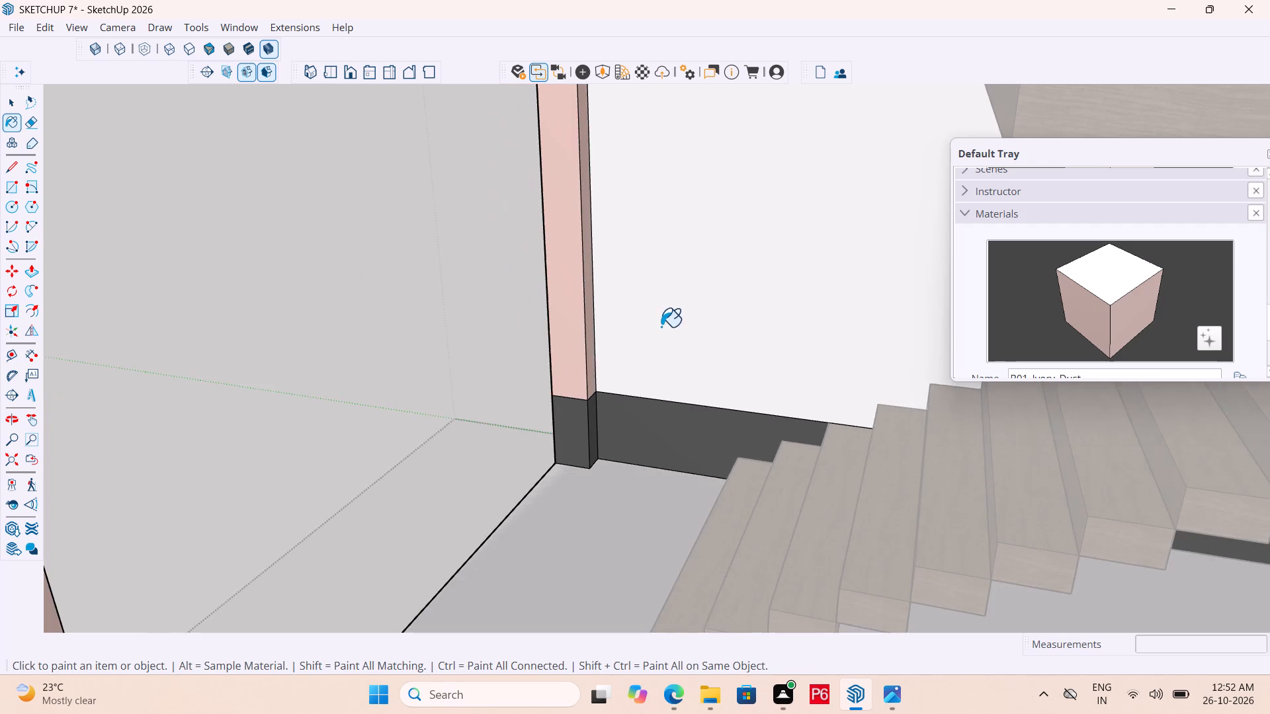
Save the house model in its existing file.
{"action": "scroll", "coordinate": [765, 306], "scroll_direction": "down", "scroll_amount": 12}
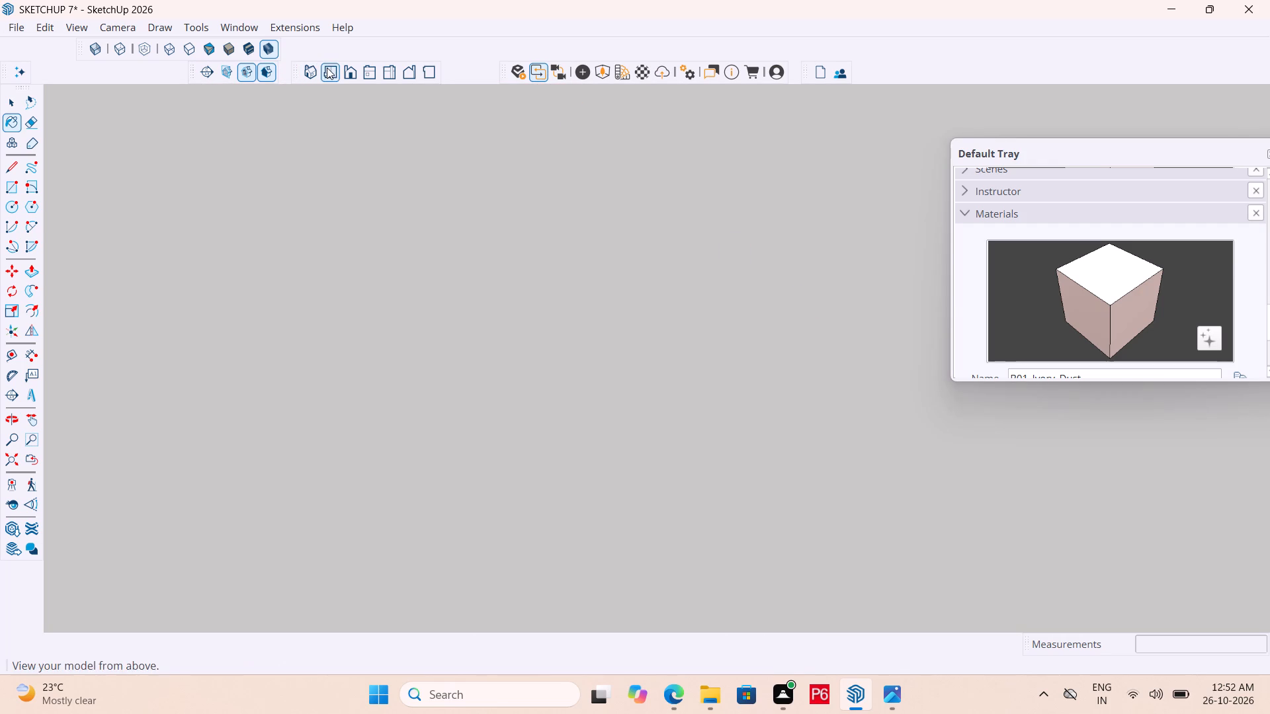
{"action": "left_click", "coordinate": [327, 67]}
{"action": "scroll", "coordinate": [677, 205], "scroll_direction": "down", "scroll_amount": 6}
{"action": "scroll", "coordinate": [545, 253], "scroll_direction": "down", "scroll_amount": 5}
{"action": "key", "text": "ctrl+s"}
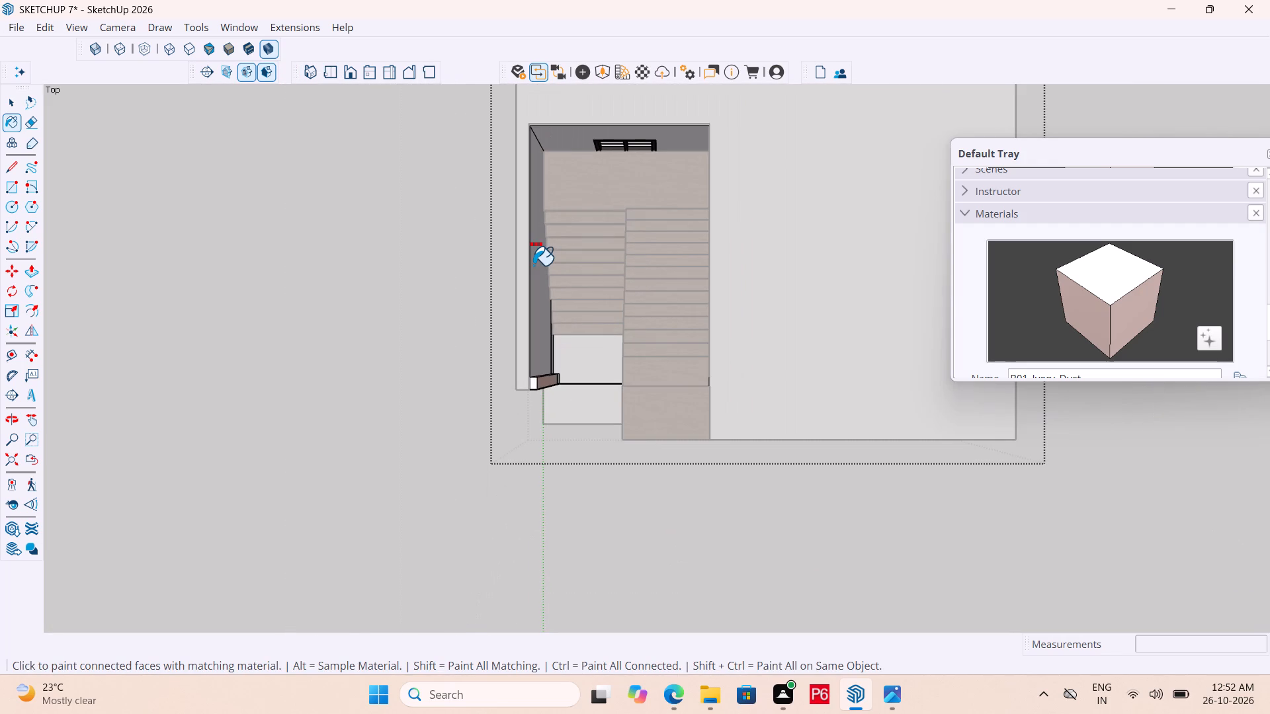
{"action": "key", "text": "ctrl+s"}
{"action": "key", "text": "ctrl+s"}
{"action": "key", "text": "ctrl+s"}
{"action": "key", "text": "ctrl+s"}
{"action": "key", "text": "ctrl+s"}
{"action": "key", "text": "ctrl+s"}
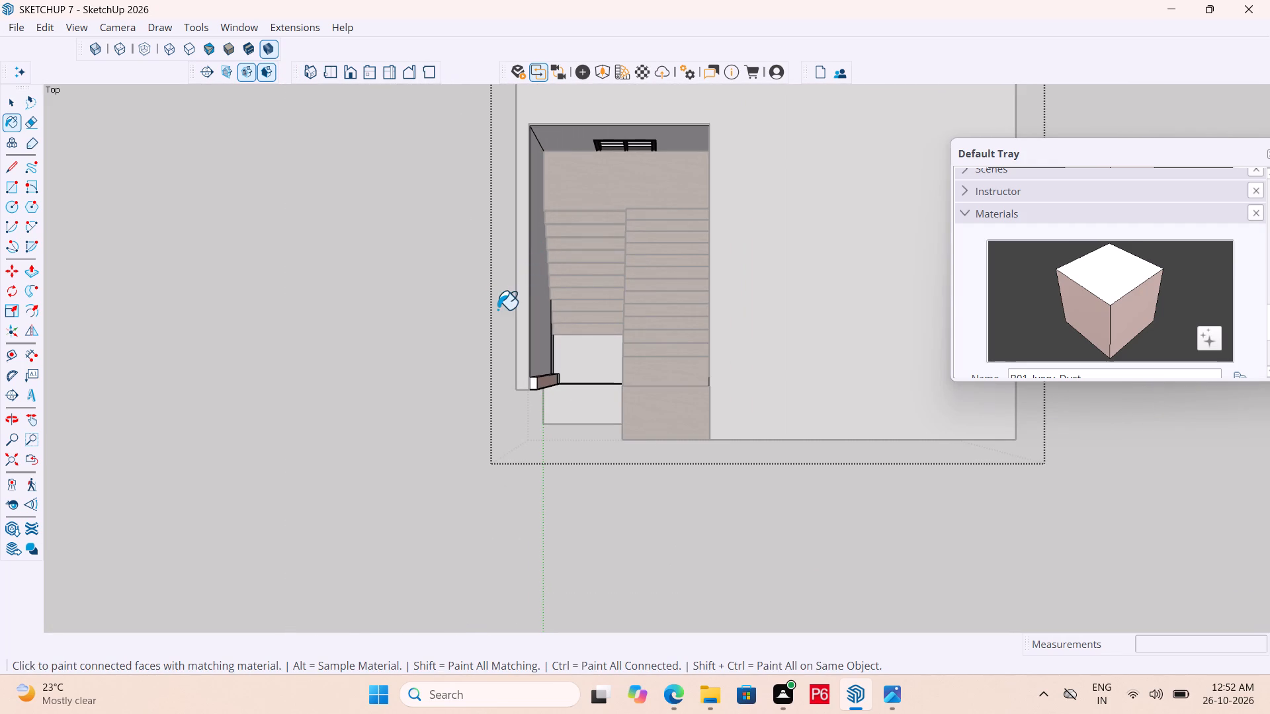
Close the house group that is open for editing.
{"action": "scroll", "coordinate": [497, 309], "scroll_direction": "down", "scroll_amount": 8}
{"action": "middle_click_drag", "start_coordinate": [657, 386], "coordinate": [640, 311]}
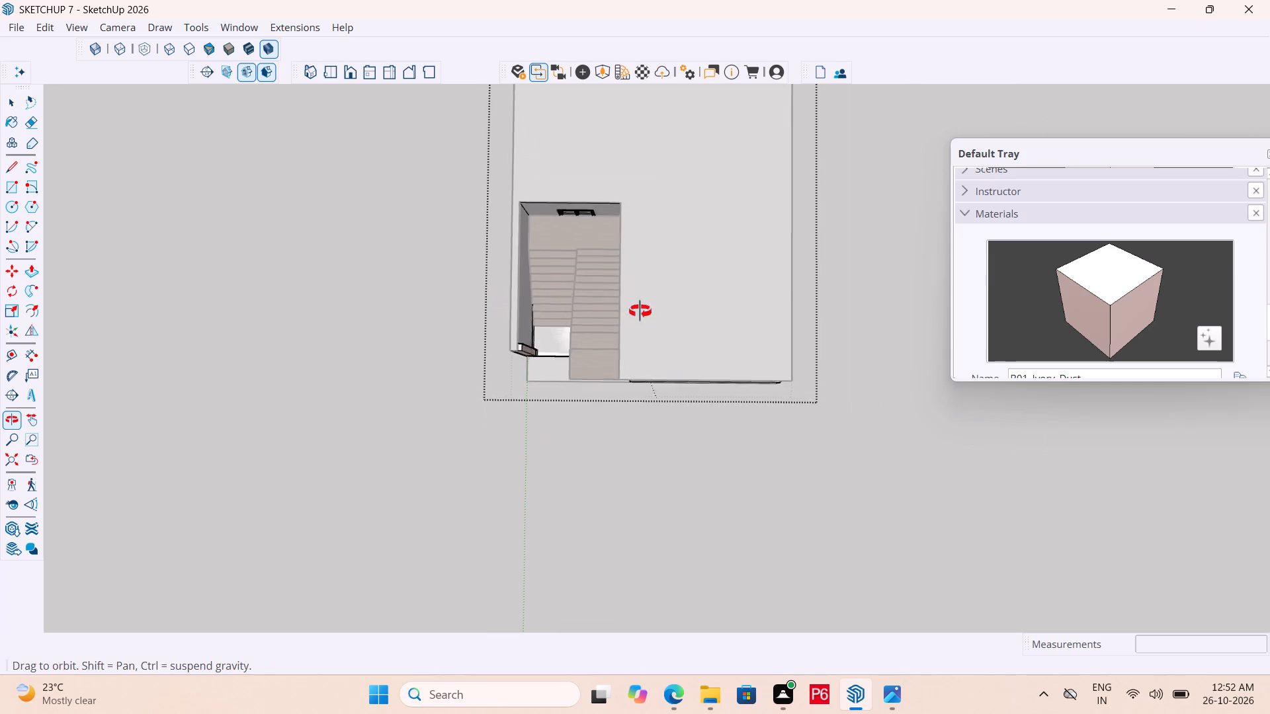
{"action": "middle_click_drag", "start_coordinate": [640, 311], "coordinate": [474, 81]}
{"action": "middle_click_drag", "start_coordinate": [793, 373], "coordinate": [765, 335]}
{"action": "key", "text": "space"}
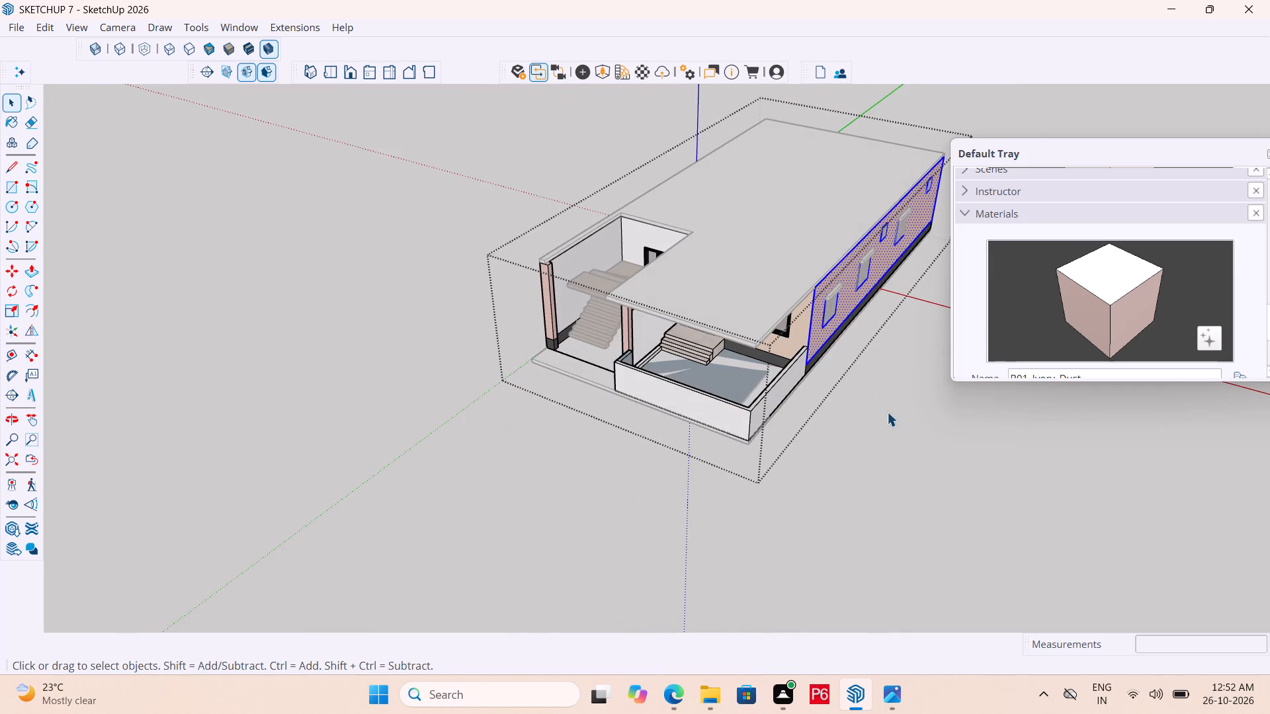
{"action": "left_click", "coordinate": [887, 412]}
Reopen the house group and paint the stairwell's back window wall and long inner side wall with B01_Ivory_Dust.
{"action": "middle_click_drag", "start_coordinate": [635, 323], "coordinate": [569, 270]}
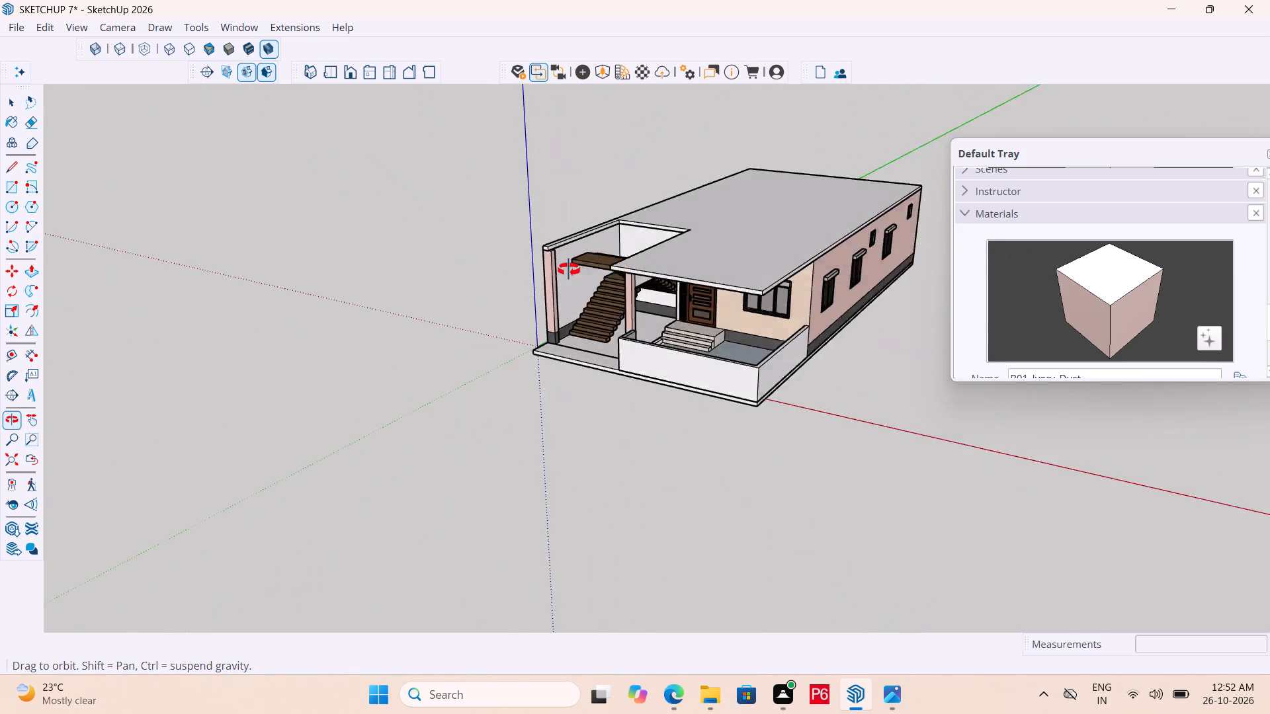
{"action": "middle_click_drag", "start_coordinate": [569, 270], "coordinate": [867, 270]}
{"action": "scroll", "coordinate": [557, 230], "scroll_direction": "up", "scroll_amount": 5}
{"action": "middle_click_drag", "start_coordinate": [667, 278], "coordinate": [828, 366]}
{"action": "scroll", "coordinate": [712, 290], "scroll_direction": "up", "scroll_amount": 5}
{"action": "middle_click_drag", "start_coordinate": [528, 314], "coordinate": [656, 399]}
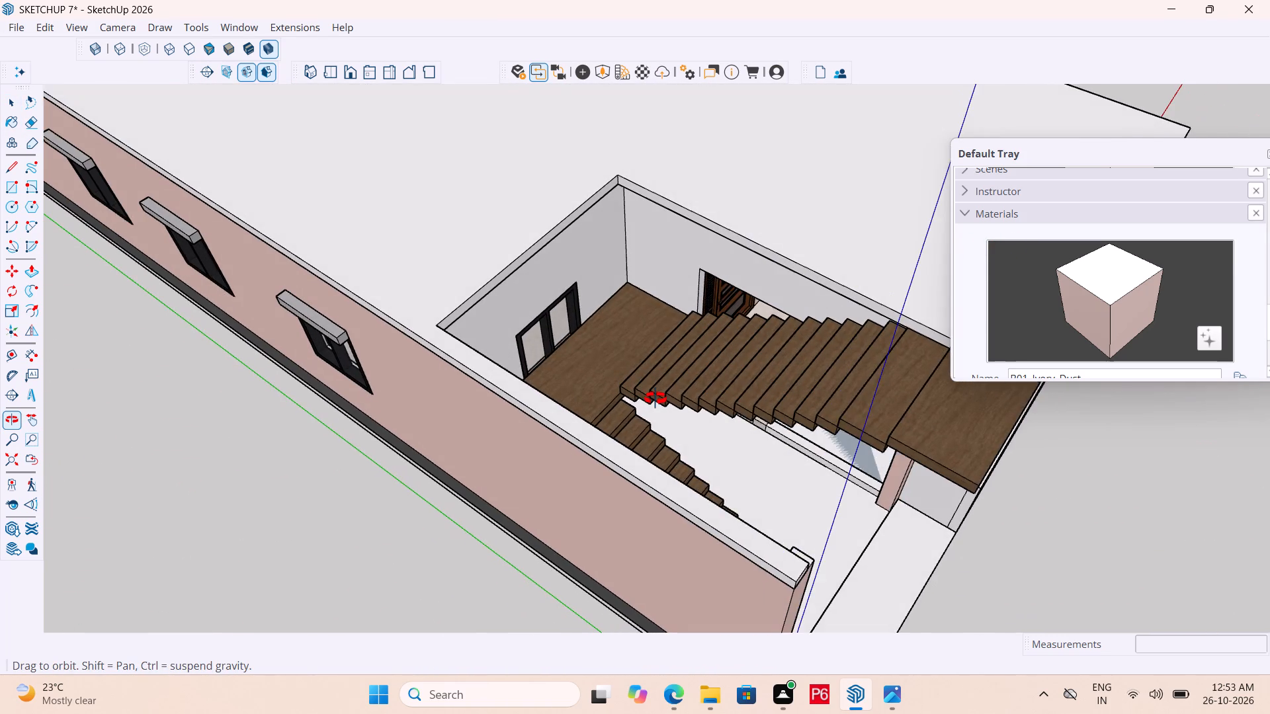
{"action": "middle_click_drag", "start_coordinate": [656, 399], "coordinate": [384, 230]}
{"action": "key", "text": "space"}
{"action": "left_click", "coordinate": [647, 234]}
{"action": "double_click", "coordinate": [612, 227]}
{"action": "left_click", "coordinate": [542, 227]}
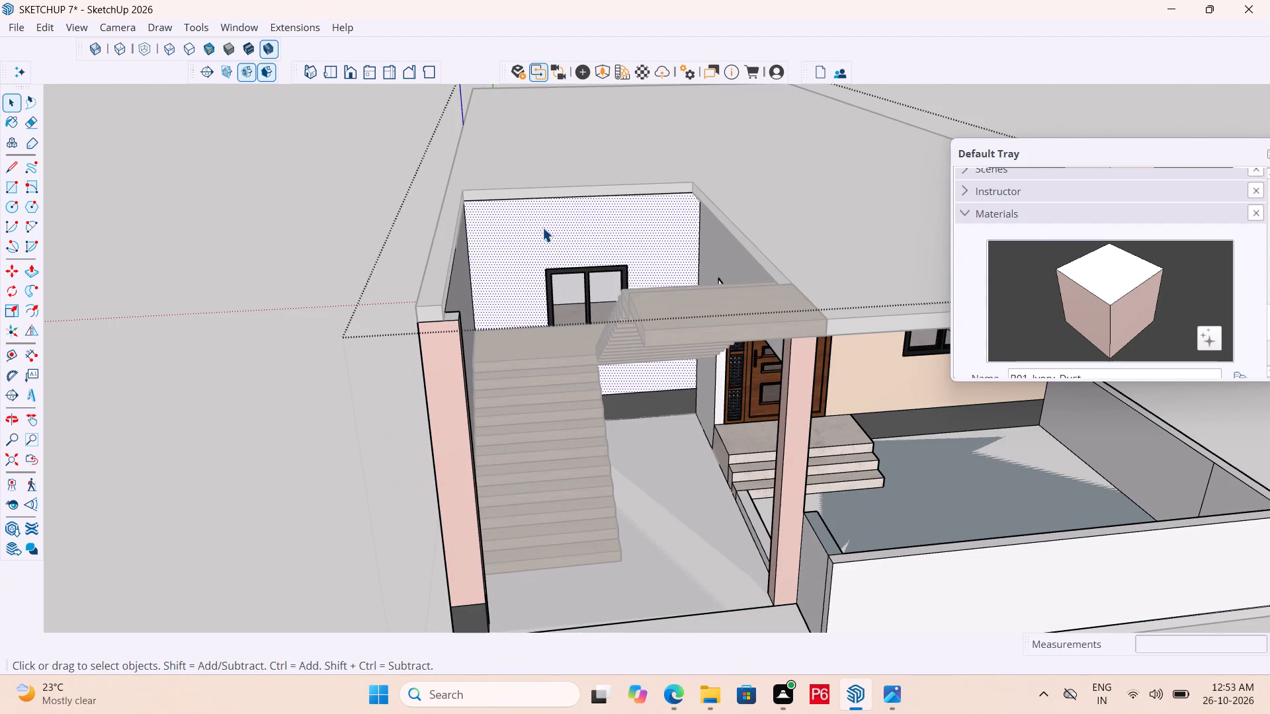
{"action": "middle_click_drag", "start_coordinate": [605, 243], "coordinate": [519, 282]}
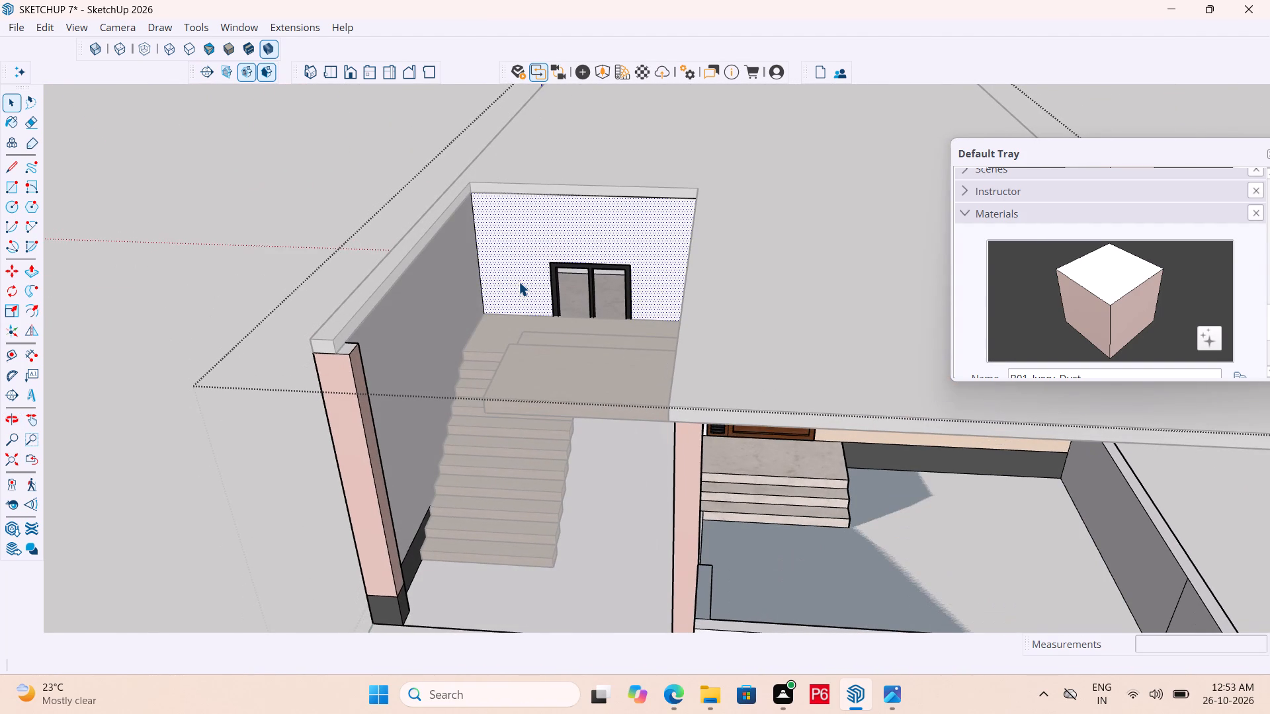
{"action": "key", "text": "b"}
{"action": "left_click_drag", "start_coordinate": [541, 245], "coordinate": [534, 245]}
{"action": "left_click", "coordinate": [458, 270]}
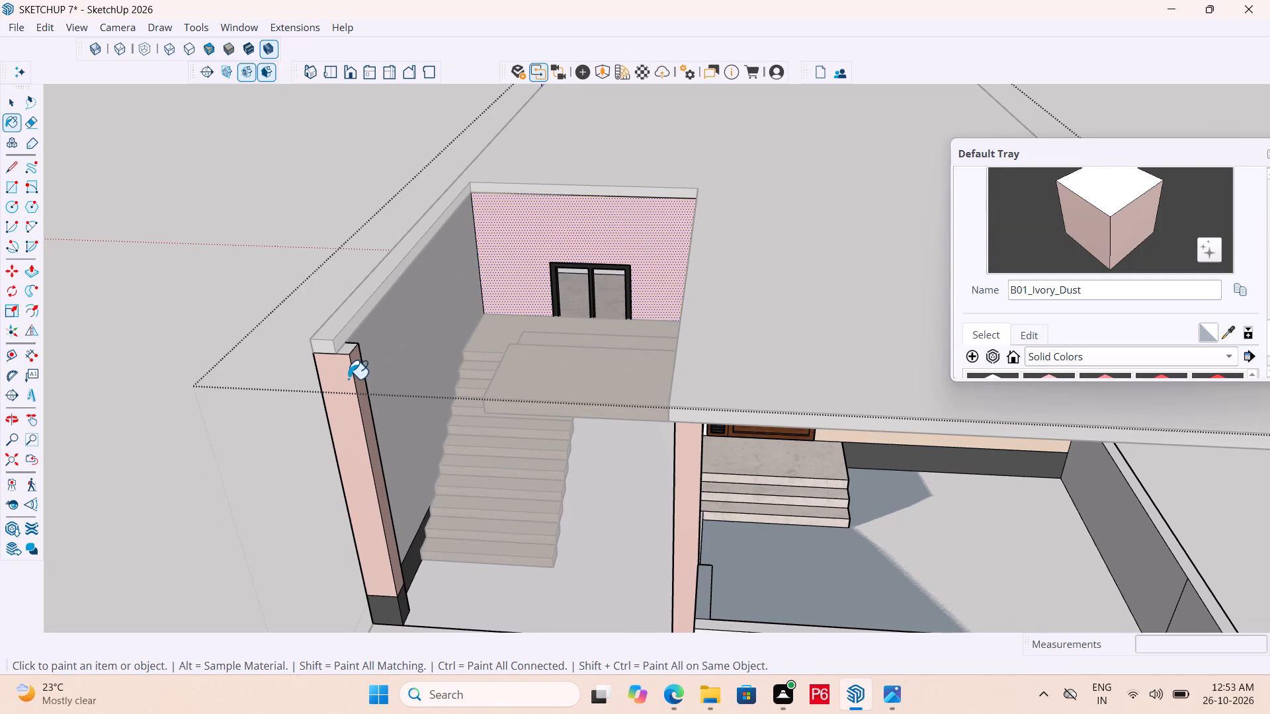
Paint the stairwell wall on the entrance door side with B01_Ivory_Dust.
{"action": "middle_click_drag", "start_coordinate": [347, 382], "coordinate": [0, 426]}
{"action": "middle_click_drag", "start_coordinate": [669, 320], "coordinate": [168, 322]}
{"action": "middle_click_drag", "start_coordinate": [475, 280], "coordinate": [1269, 305]}
{"action": "middle_click_drag", "start_coordinate": [450, 356], "coordinate": [822, 350]}
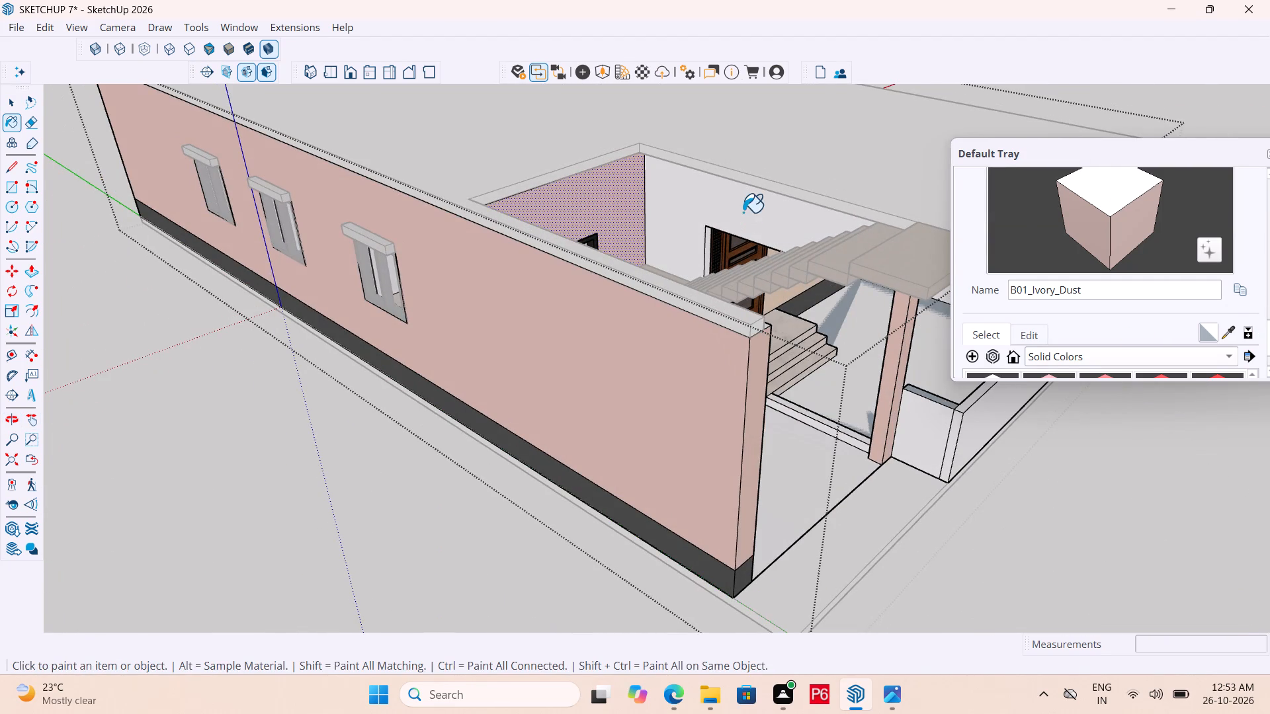
{"action": "left_click", "coordinate": [743, 212]}
{"action": "scroll", "coordinate": [452, 324], "scroll_direction": "down", "scroll_amount": 4}
{"action": "scroll", "coordinate": [669, 268], "scroll_direction": "up", "scroll_amount": 4}
{"action": "scroll", "coordinate": [546, 282], "scroll_direction": "down", "scroll_amount": 3}
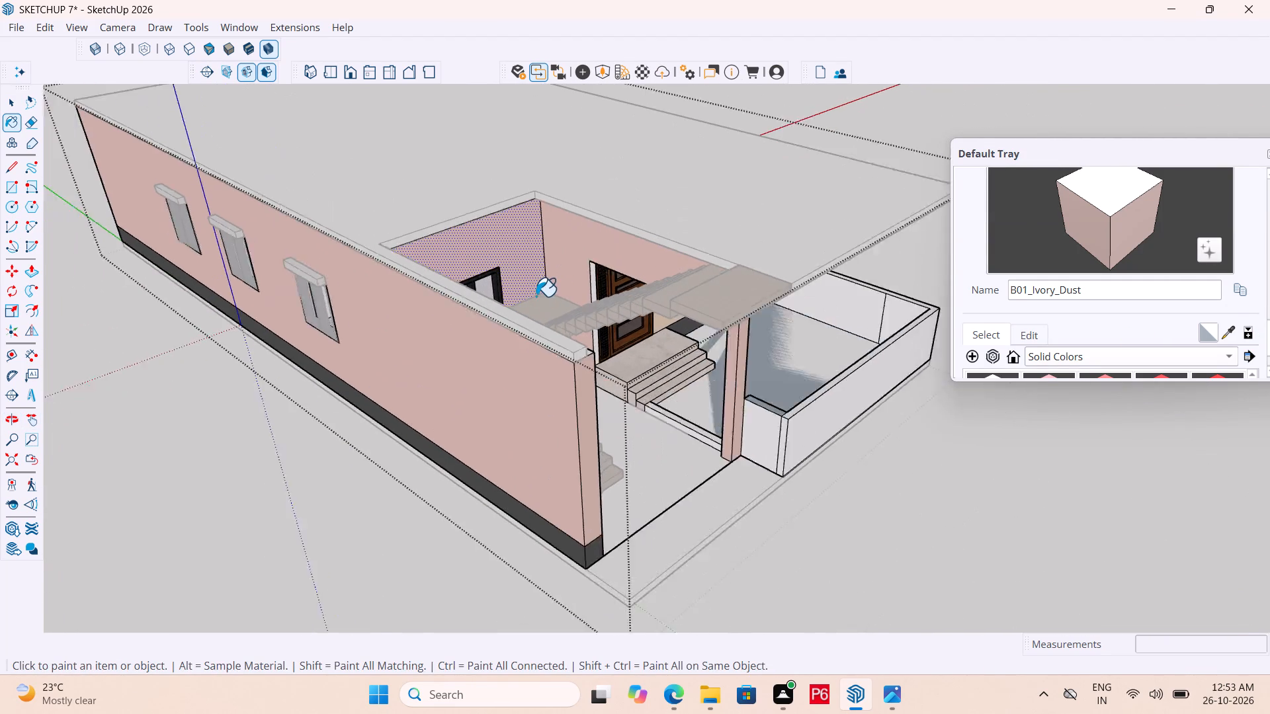
{"action": "scroll", "coordinate": [536, 296], "scroll_direction": "down", "scroll_amount": 2}
{"action": "middle_click_drag", "start_coordinate": [714, 373], "coordinate": [321, 346]}
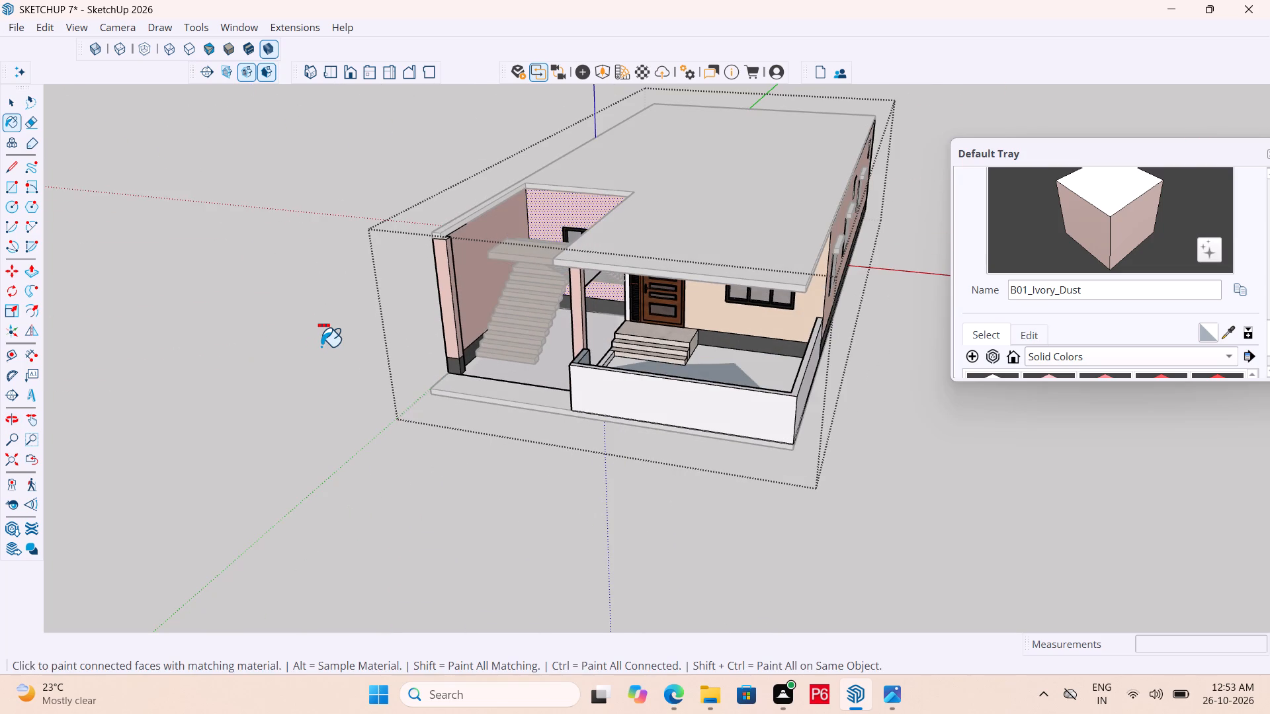
Save the house model with the painted stairwell walls in its existing file.
{"action": "key", "text": "ctrl+s"}
{"action": "key", "text": "ctrl+s"}
{"action": "key", "text": "ctrl+s"}
{"action": "key", "text": "ctrl+s"}
Close the house group that is open for editing.
{"action": "key", "text": "space"}
{"action": "left_click", "coordinate": [431, 409]}
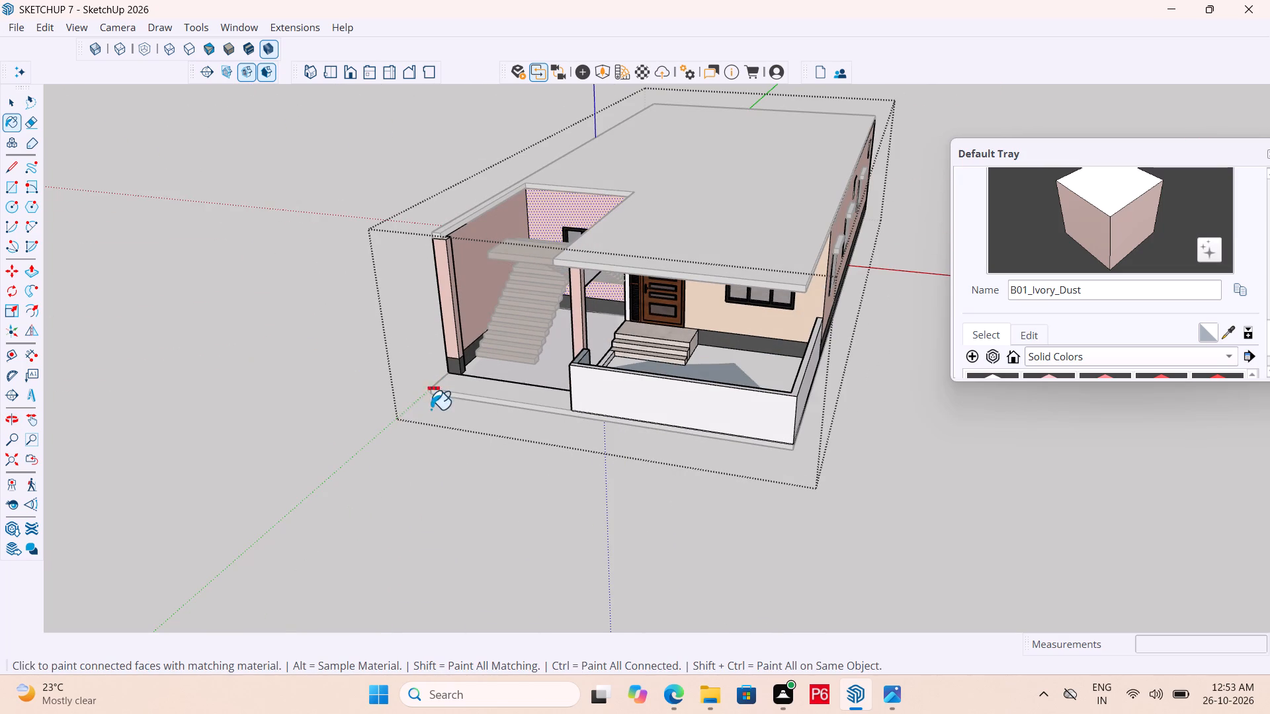
{"action": "key", "text": "space"}
{"action": "left_click", "coordinate": [368, 403]}
Reopen the house group and paint the front porch wall around the entrance door and window with B01_Ivory_Dust.
{"action": "scroll", "coordinate": [351, 375], "scroll_direction": "down", "scroll_amount": 3}
{"action": "middle_click_drag", "start_coordinate": [370, 381], "coordinate": [480, 375]}
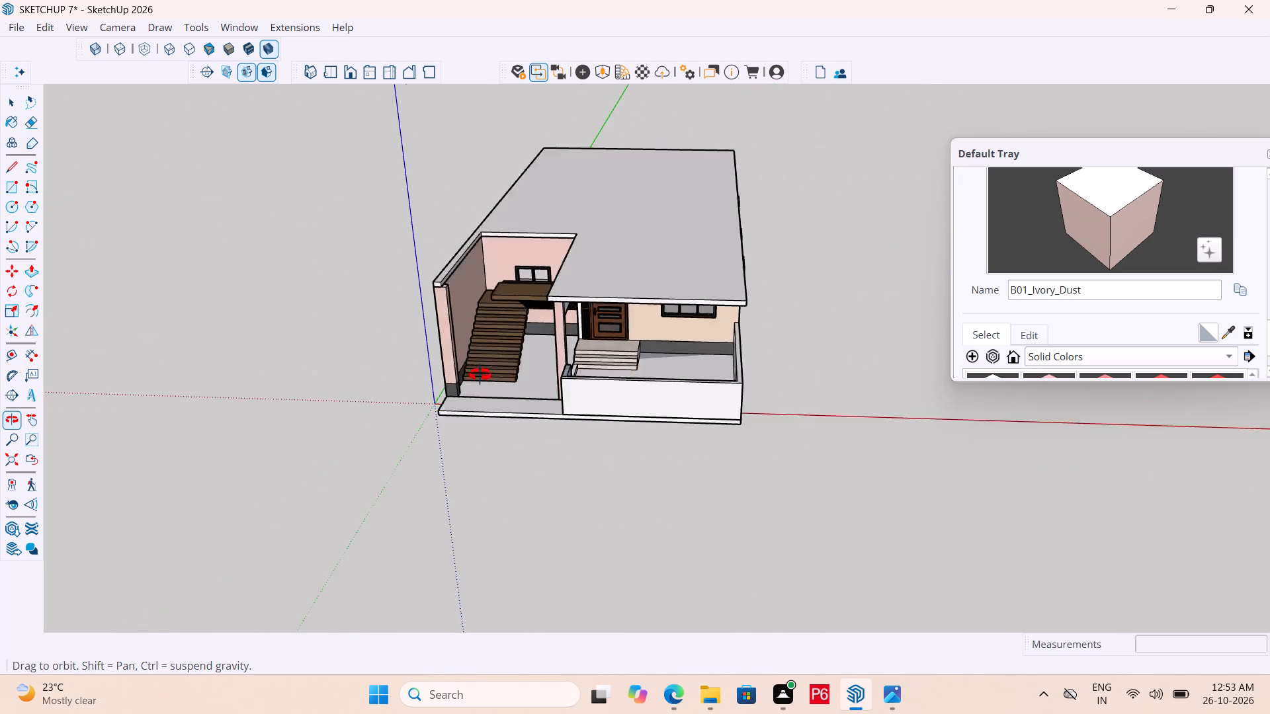
{"action": "middle_click_drag", "start_coordinate": [480, 375], "coordinate": [230, 309]}
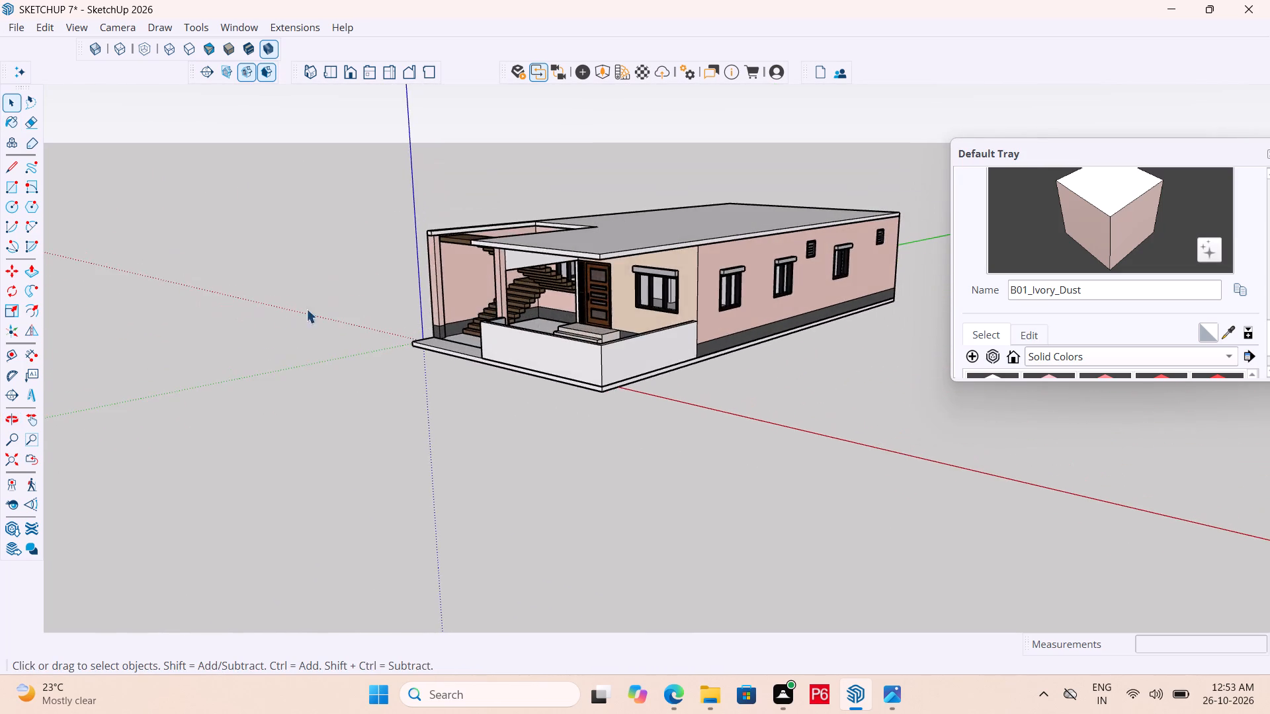
{"action": "scroll", "coordinate": [862, 266], "scroll_direction": "up", "scroll_amount": 4}
{"action": "scroll", "coordinate": [556, 294], "scroll_direction": "up", "scroll_amount": 4}
{"action": "double_click", "coordinate": [552, 258]}
{"action": "left_click", "coordinate": [544, 247]}
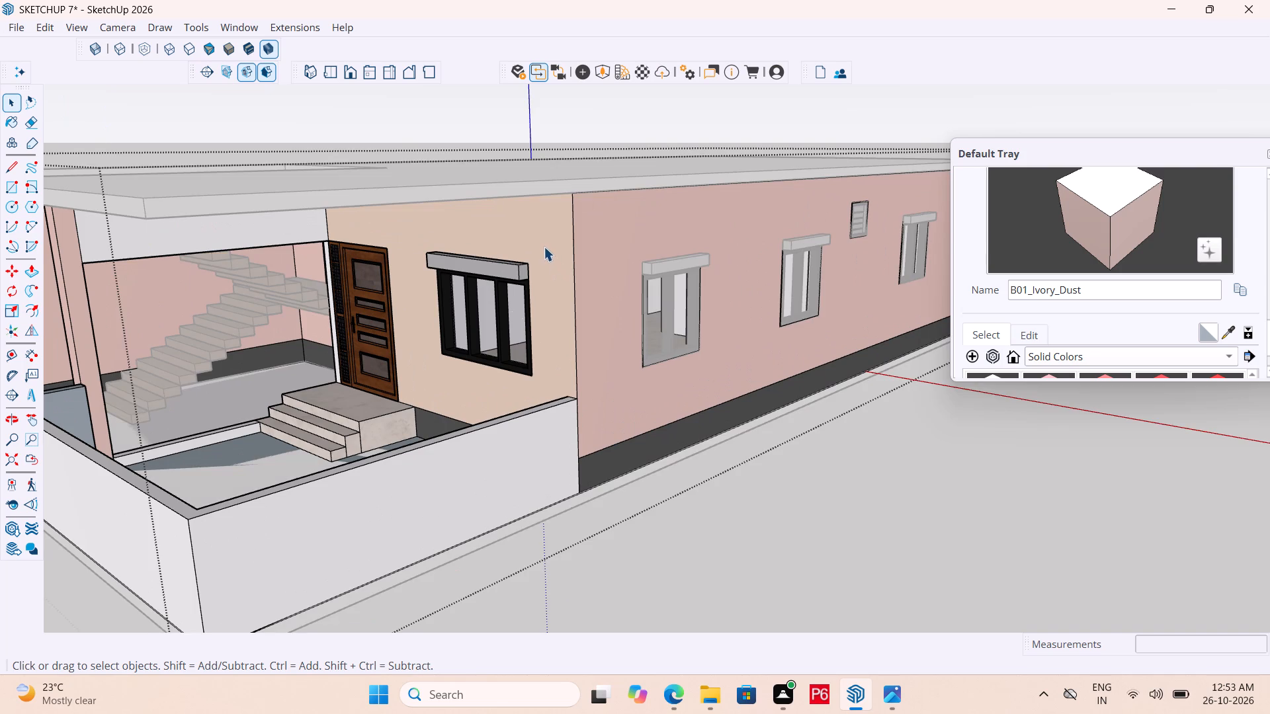
{"action": "key", "text": "b"}
{"action": "left_click", "coordinate": [542, 241]}
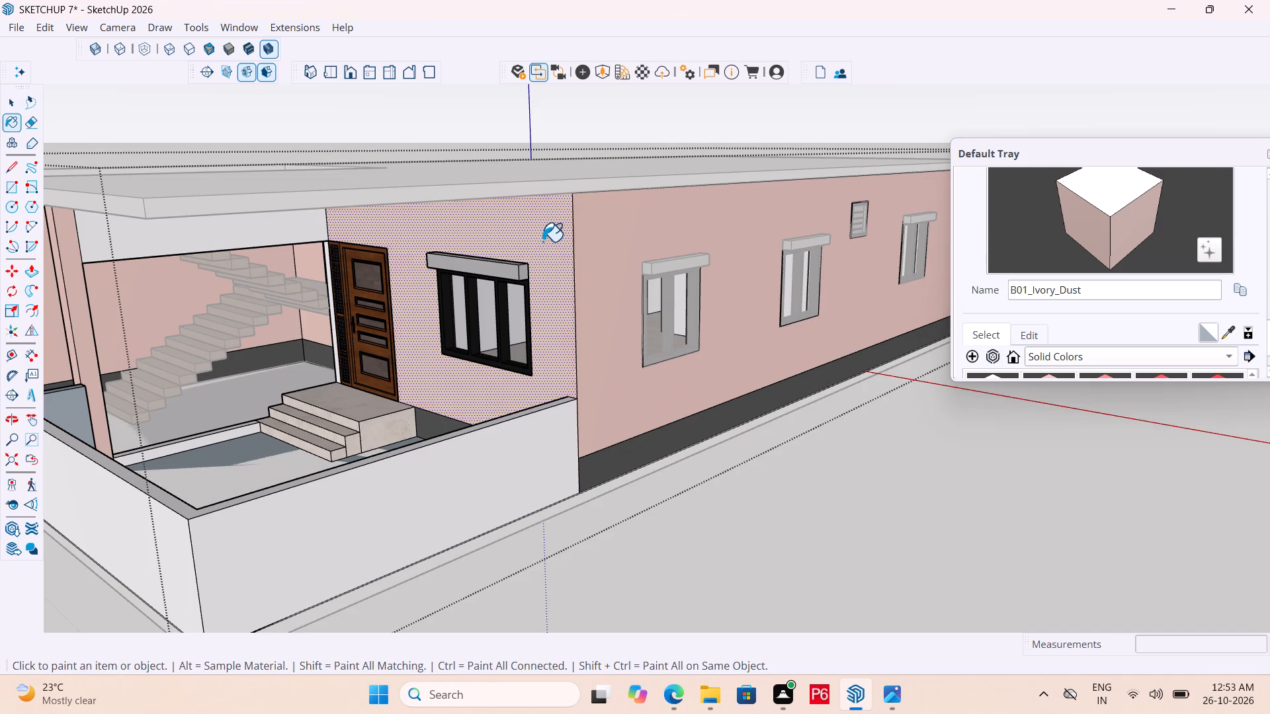
Save the house model with the painted front porch wall in its existing file.
{"action": "scroll", "coordinate": [624, 280], "scroll_direction": "down", "scroll_amount": 2}
{"action": "middle_click_drag", "start_coordinate": [628, 289], "coordinate": [704, 302]}
{"action": "key", "text": "ctrl+s"}
{"action": "key", "text": "ctrl+s"}
{"action": "key", "text": "ctrl+s"}
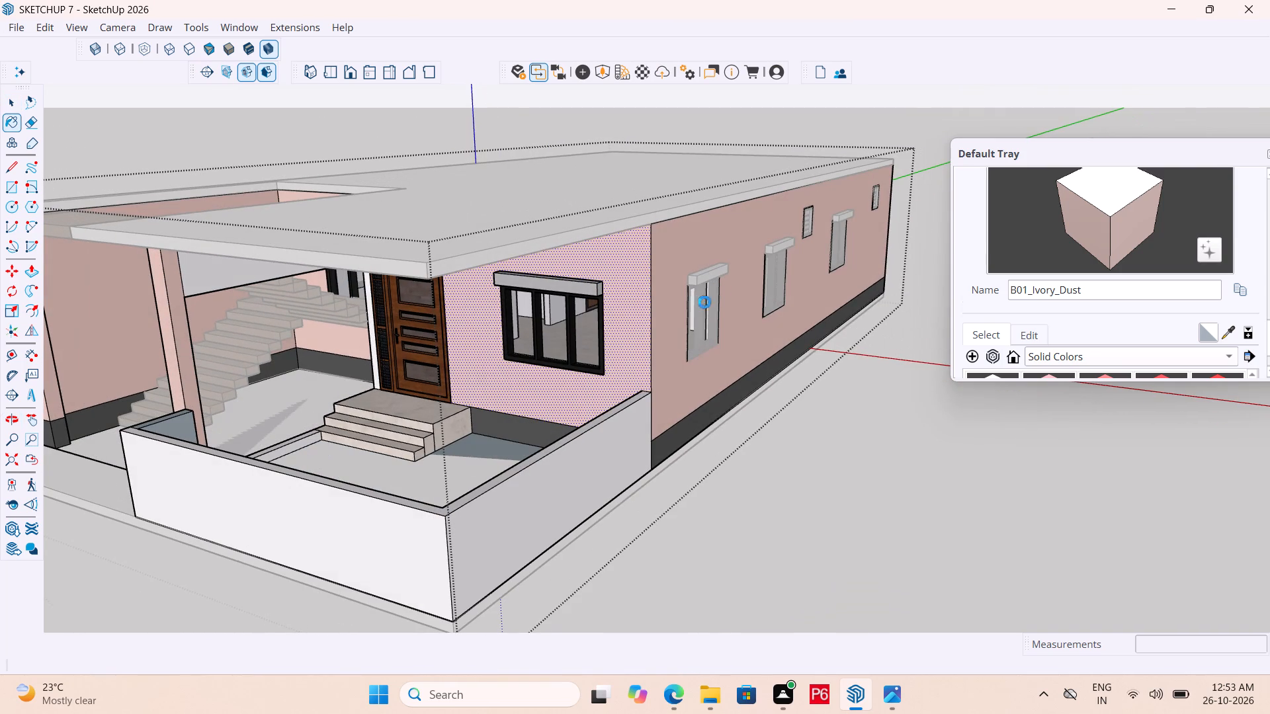
Close the house group to finish editing its walls.
{"action": "key", "text": "space"}
{"action": "left_click", "coordinate": [847, 416]}
Save the house model again in its existing file with the house group closed.
{"action": "middle_click_drag", "start_coordinate": [657, 274], "coordinate": [710, 283]}
{"action": "scroll", "coordinate": [657, 274], "scroll_direction": "down", "scroll_amount": 2}
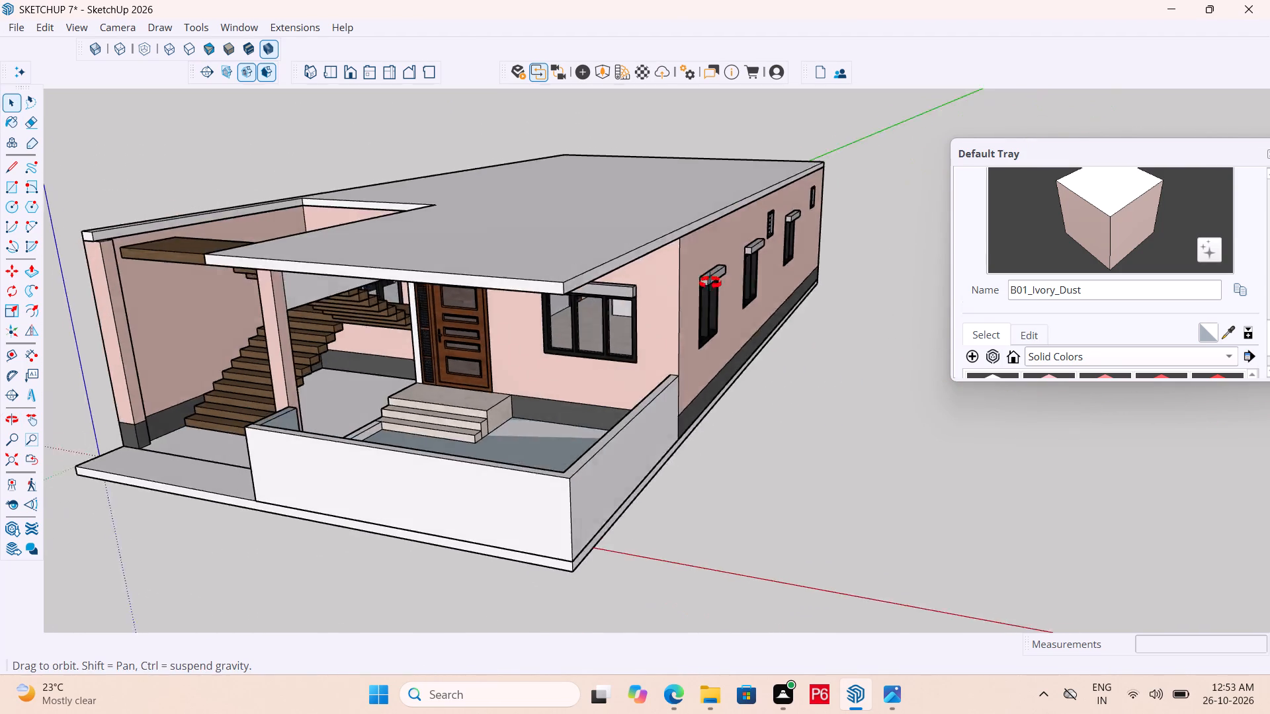
{"action": "middle_click_drag", "start_coordinate": [710, 283], "coordinate": [750, 299]}
{"action": "scroll", "coordinate": [698, 301], "scroll_direction": "down", "scroll_amount": 4}
{"action": "key", "text": "ctrl+s"}
{"action": "key", "text": "ctrl+s"}
{"action": "key", "text": "ctrl+s"}
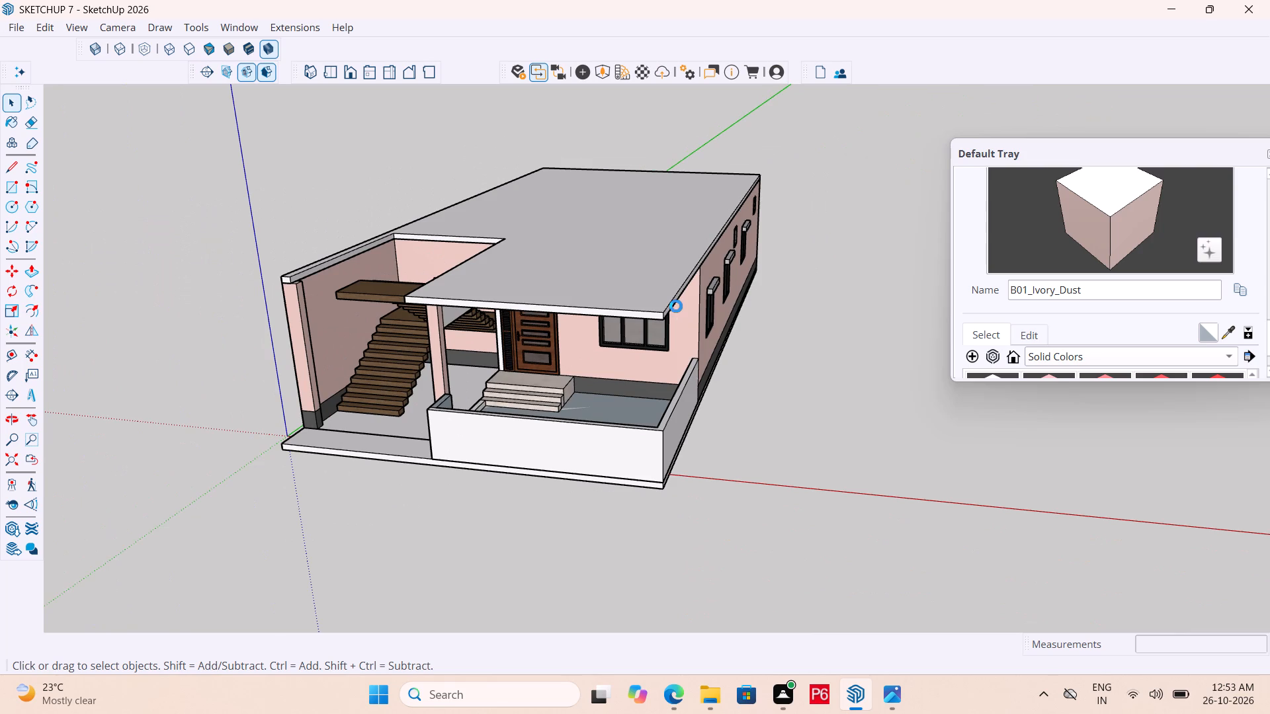
{"action": "key", "text": "ctrl+s"}
{"action": "key", "text": "ctrl+s"}
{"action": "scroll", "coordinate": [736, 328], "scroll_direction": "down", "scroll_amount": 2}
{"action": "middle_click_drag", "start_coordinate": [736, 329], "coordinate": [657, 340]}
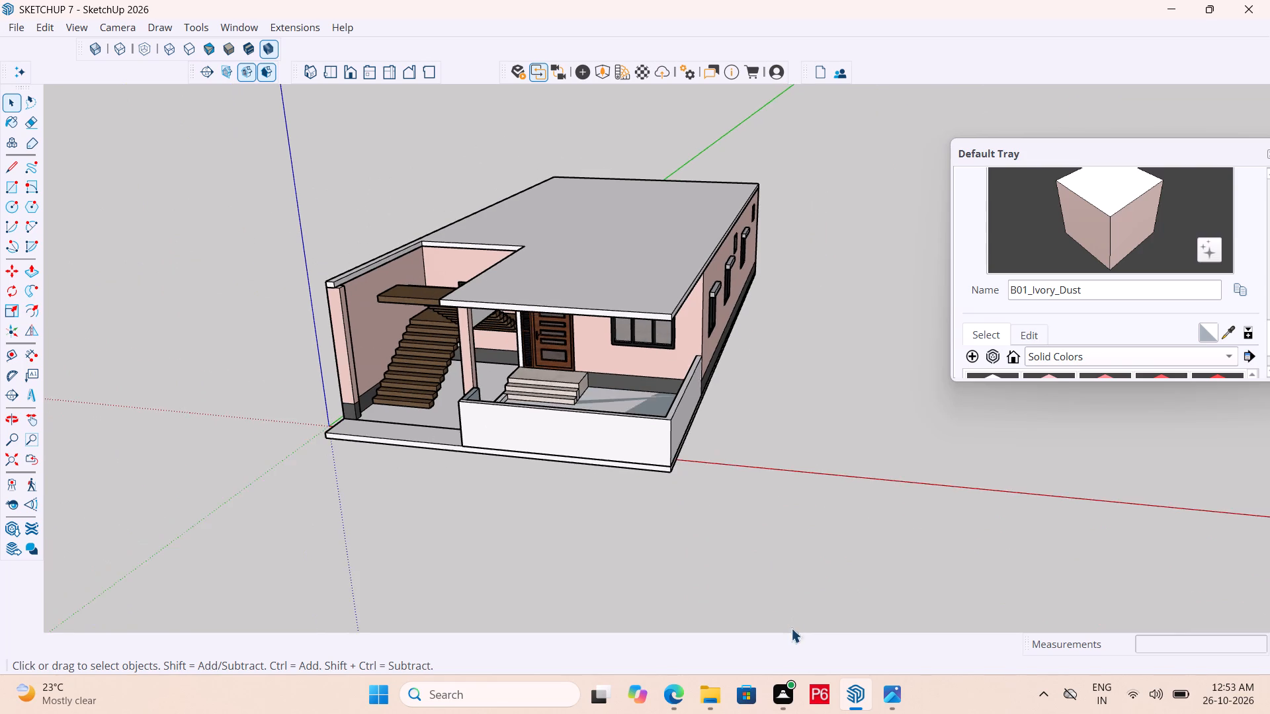
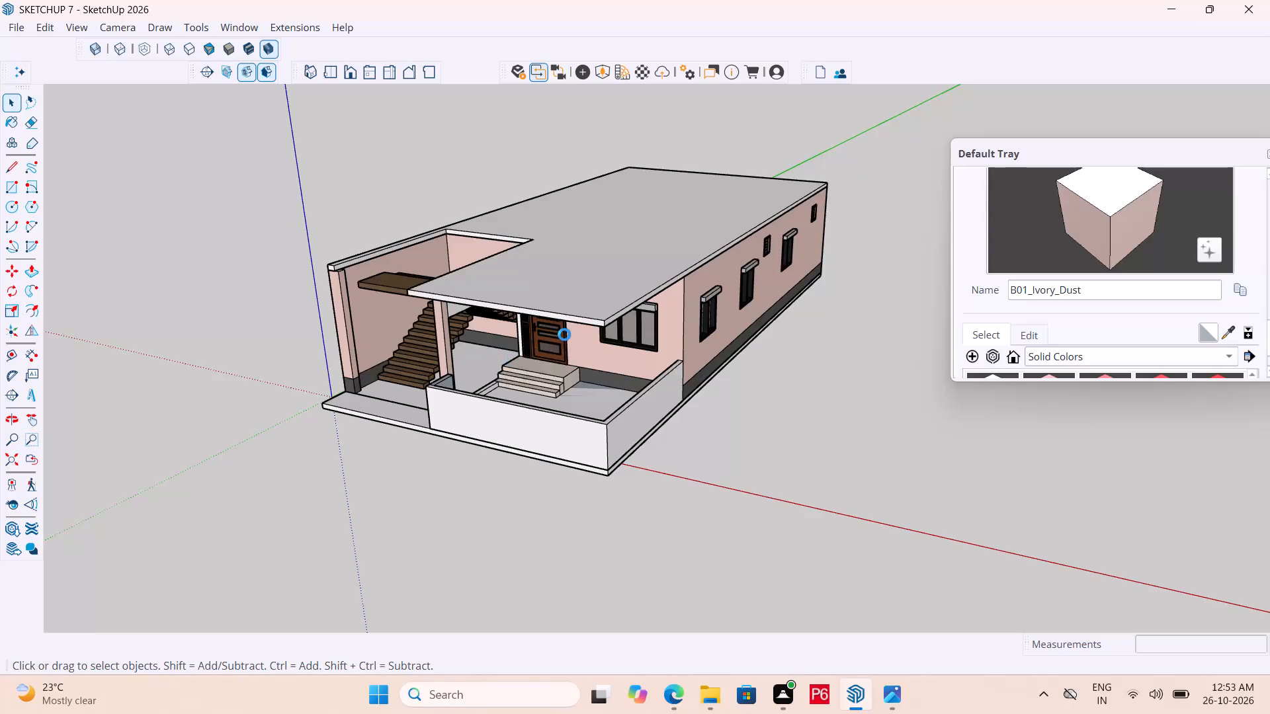
Open the flat roof slab group and offset its top face's outline inward by 3".
{"action": "middle_click_drag", "start_coordinate": [507, 308], "coordinate": [396, 317]}
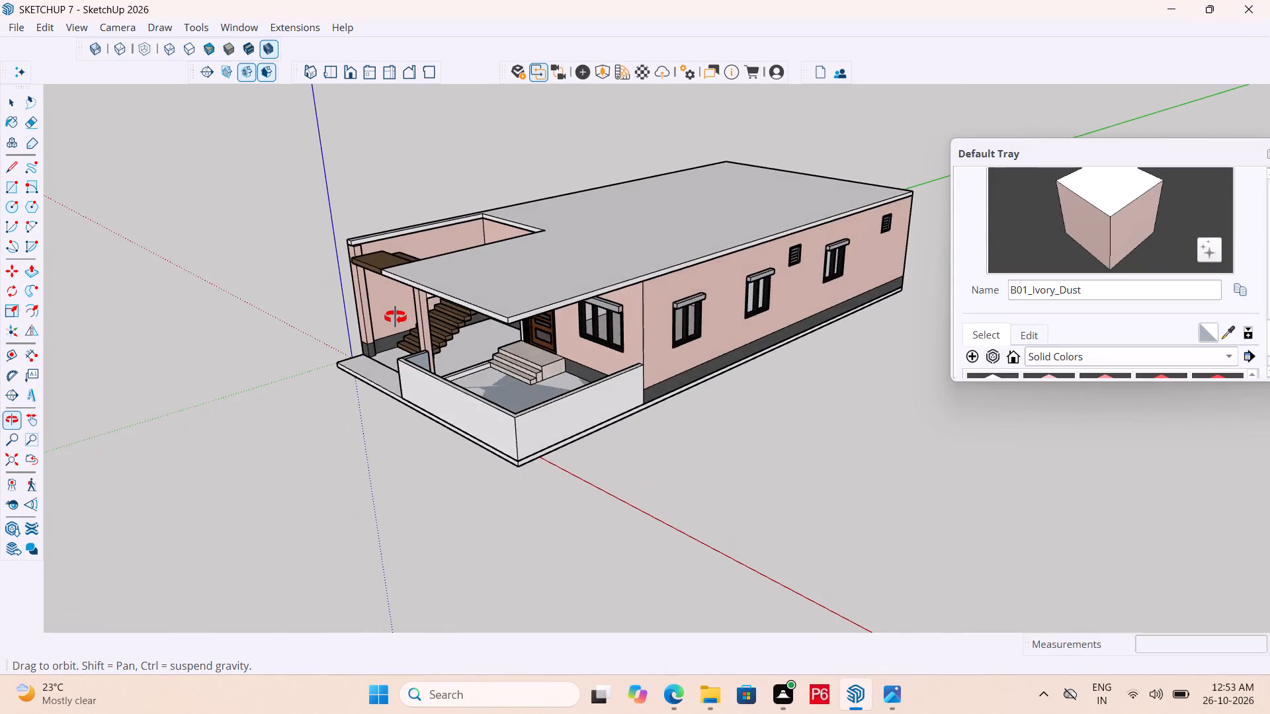
{"action": "middle_click_drag", "start_coordinate": [396, 317], "coordinate": [554, 394]}
{"action": "scroll", "coordinate": [493, 383], "scroll_direction": "up", "scroll_amount": 6}
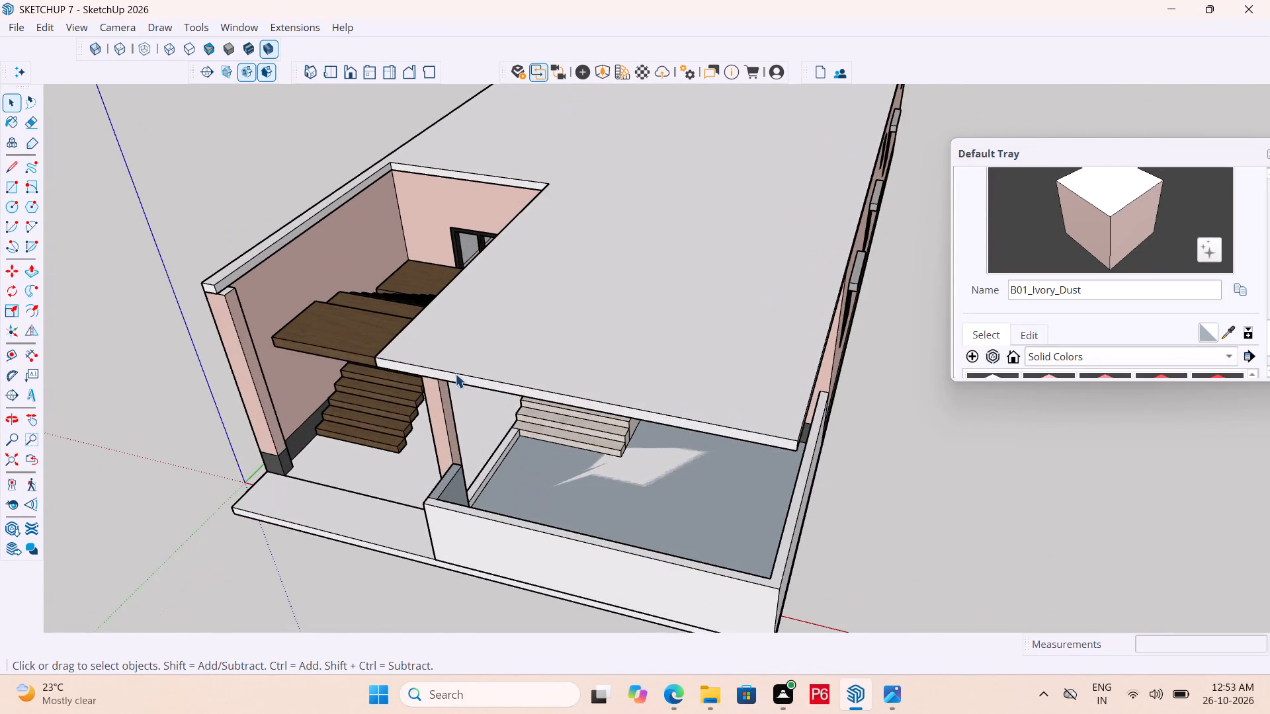
{"action": "middle_click_drag", "start_coordinate": [573, 381], "coordinate": [378, 400]}
{"action": "scroll", "coordinate": [499, 394], "scroll_direction": "up", "scroll_amount": 1}
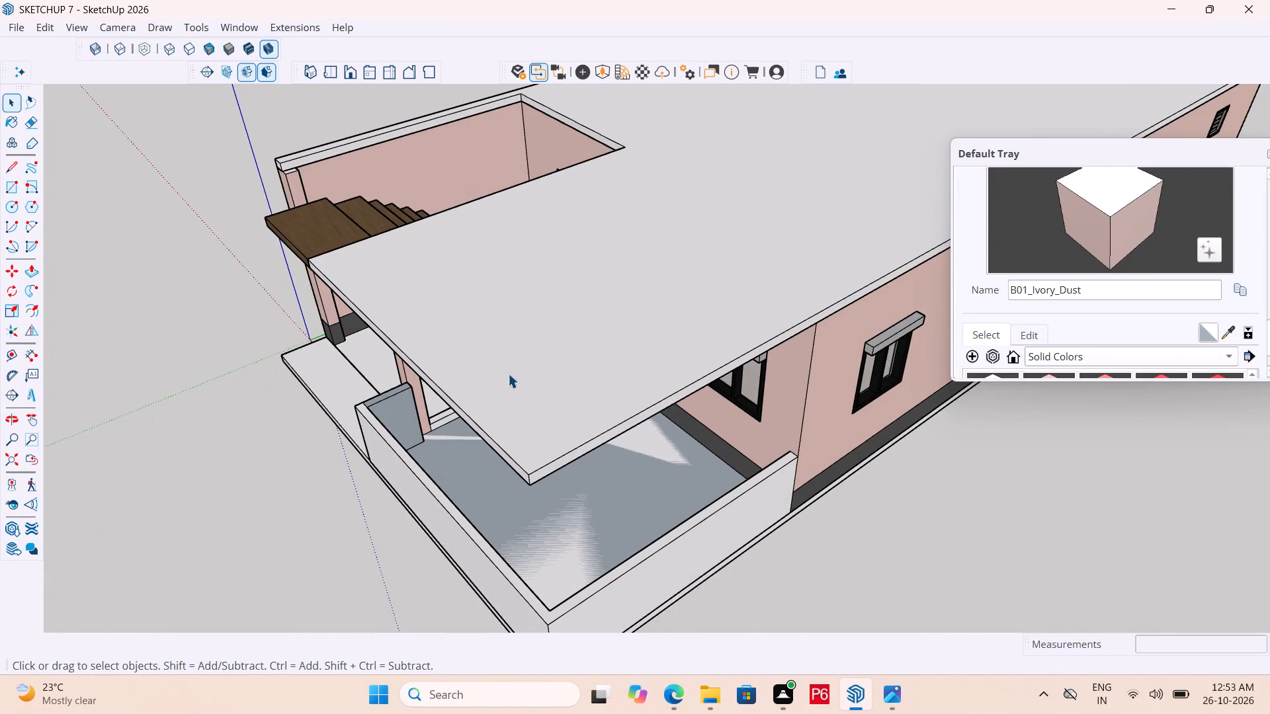
{"action": "left_click", "coordinate": [508, 374]}
{"action": "double_click", "coordinate": [522, 339]}
{"action": "left_click", "coordinate": [502, 315]}
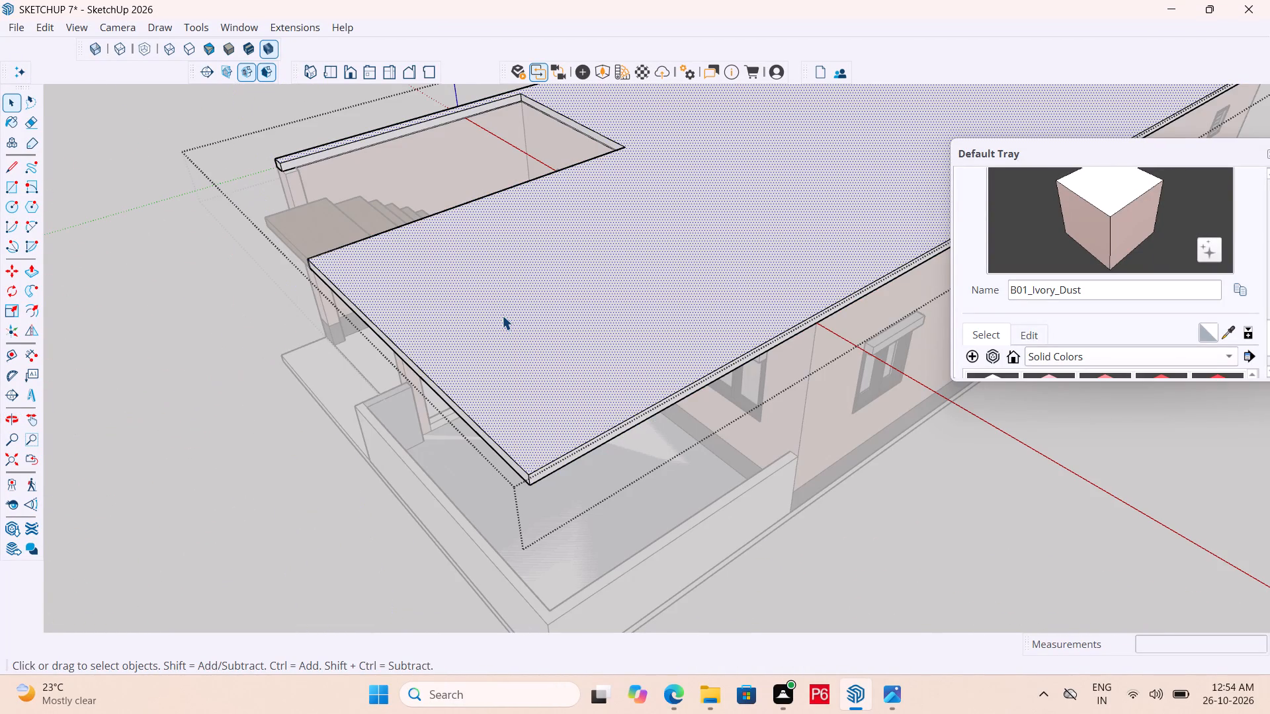
{"action": "left_click", "coordinate": [36, 311]}
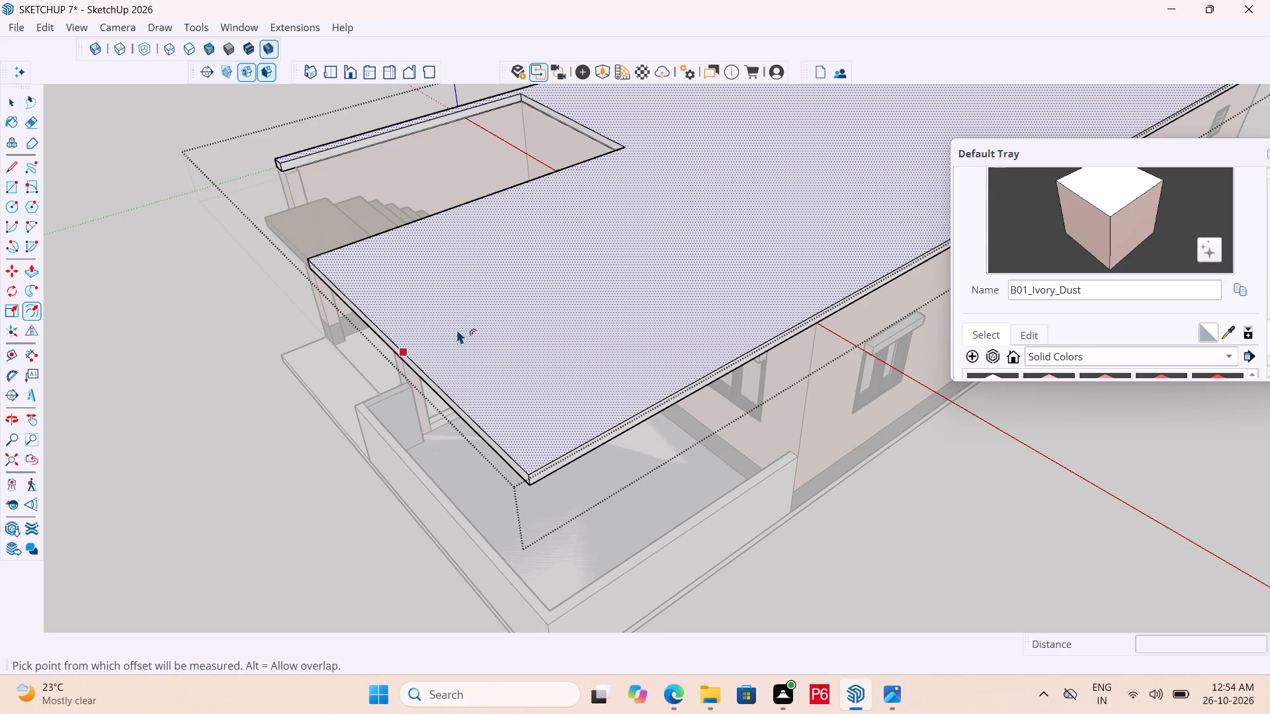
{"action": "left_click", "coordinate": [456, 329]}
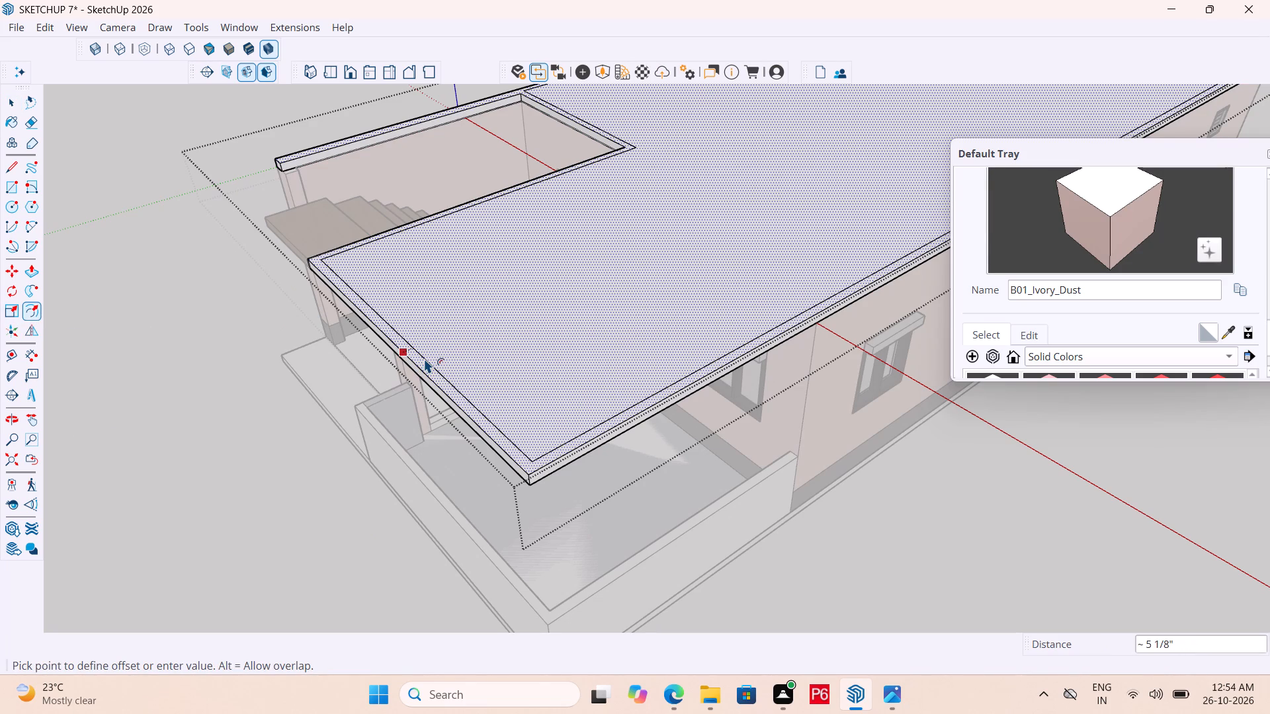
{"action": "type", "text": "3\""}
{"action": "key", "text": "Return"}
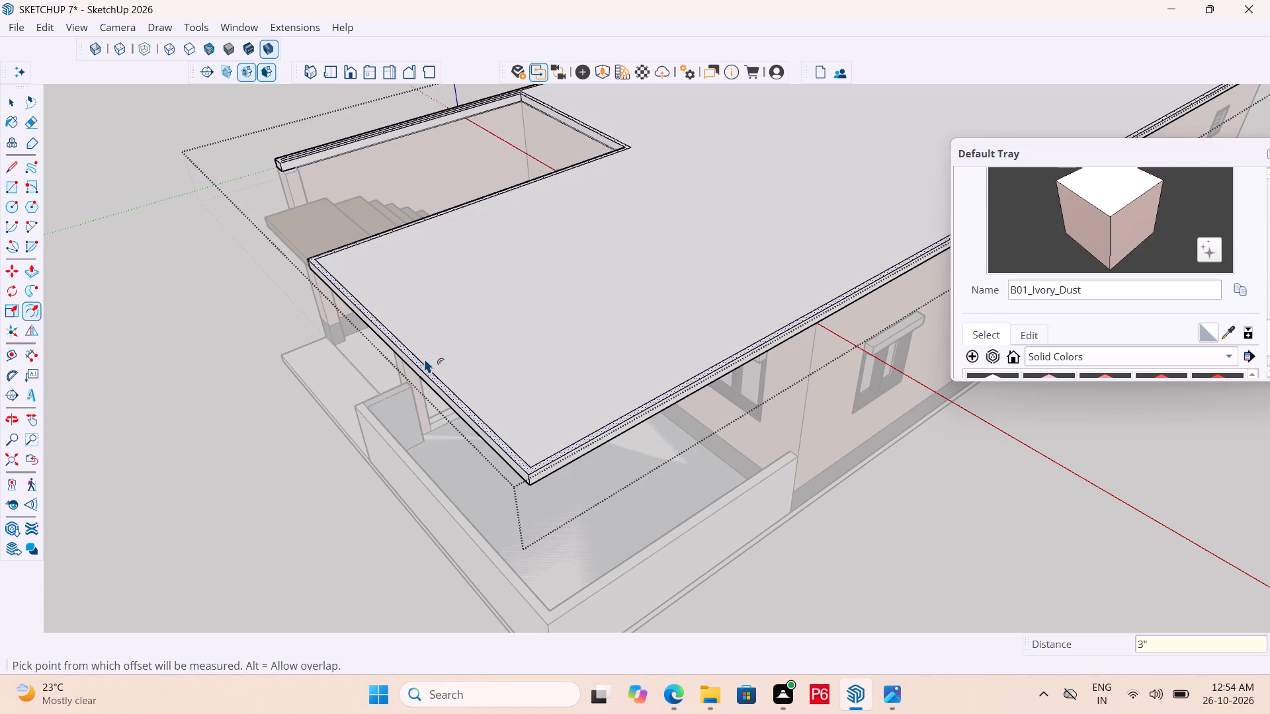
Draw a 3" line across the offset border at the slab's front corner beside the stair opening.
{"action": "scroll", "coordinate": [335, 299], "scroll_direction": "up", "scroll_amount": 11}
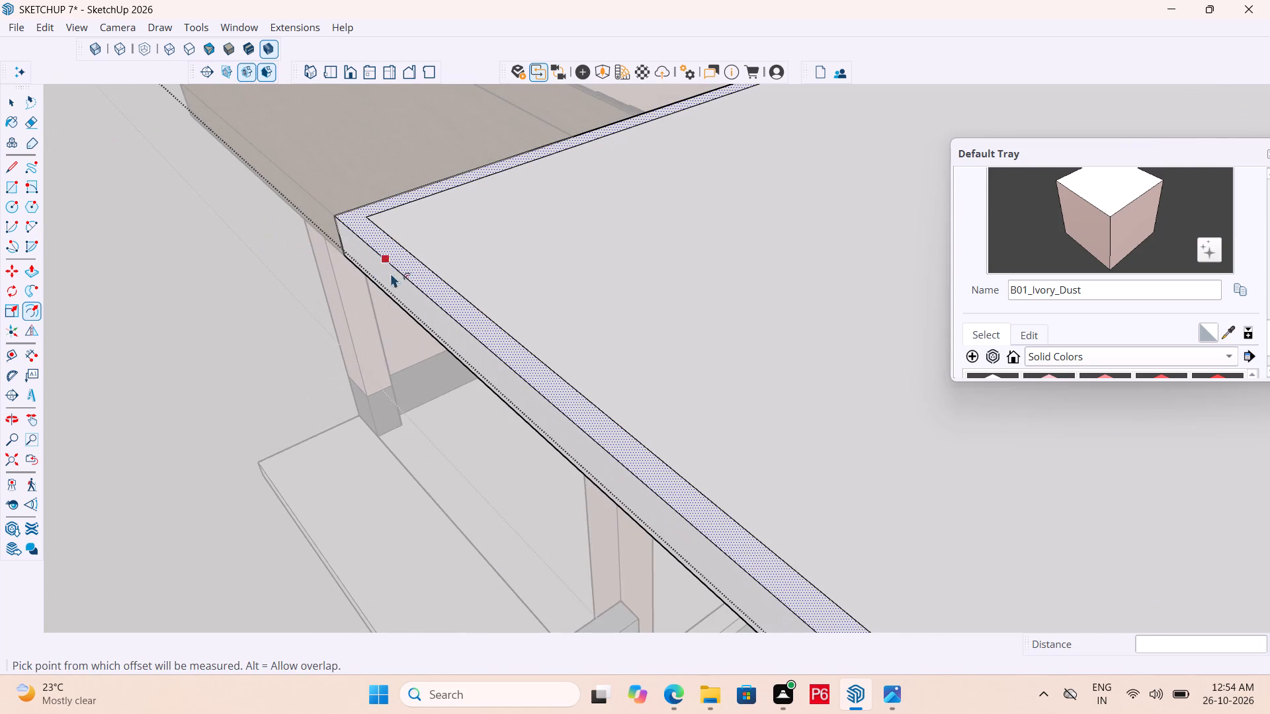
{"action": "scroll", "coordinate": [384, 210], "scroll_direction": "up", "scroll_amount": 4}
{"action": "key", "text": "l"}
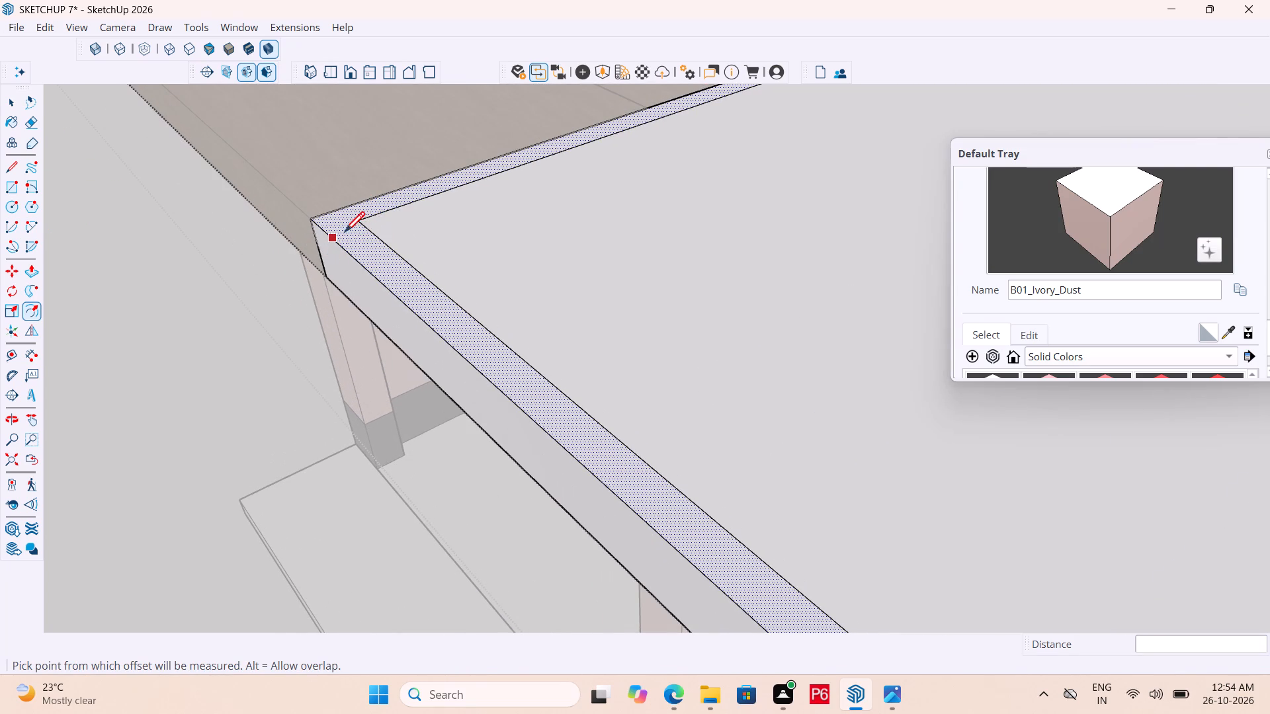
{"action": "left_click", "coordinate": [356, 222]}
{"action": "left_click", "coordinate": [341, 205]}
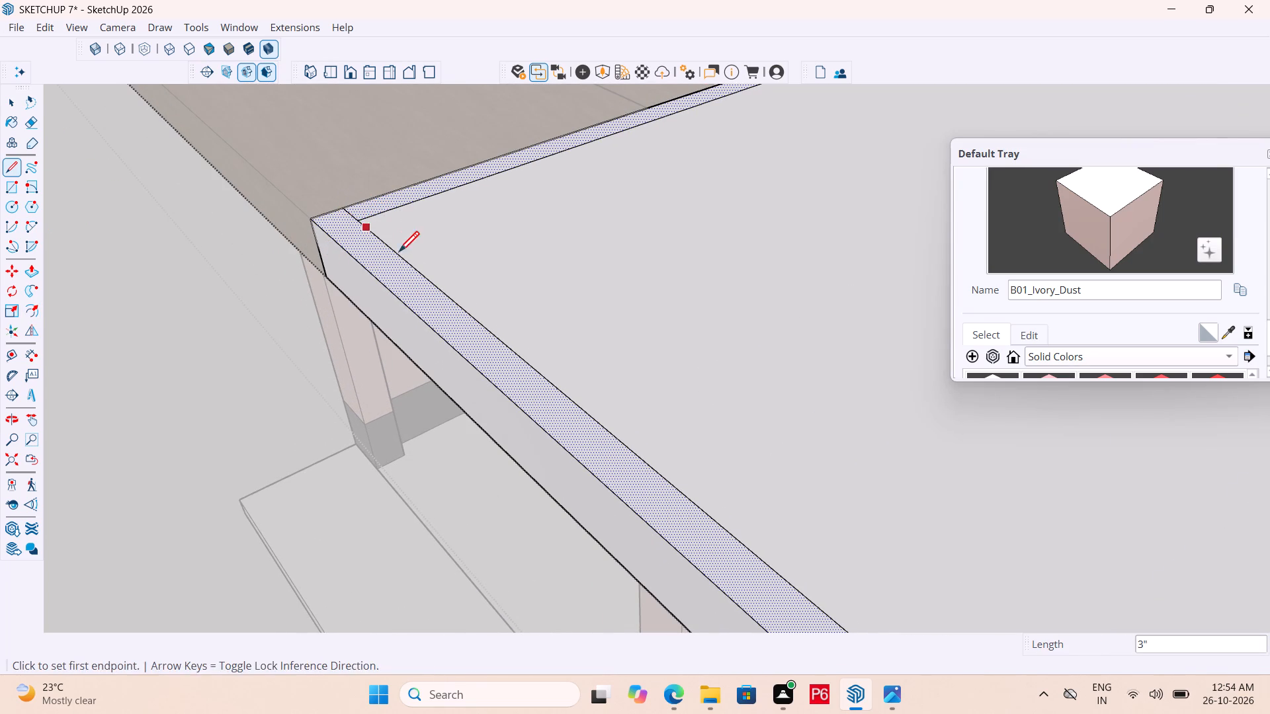
{"action": "key", "text": "space"}
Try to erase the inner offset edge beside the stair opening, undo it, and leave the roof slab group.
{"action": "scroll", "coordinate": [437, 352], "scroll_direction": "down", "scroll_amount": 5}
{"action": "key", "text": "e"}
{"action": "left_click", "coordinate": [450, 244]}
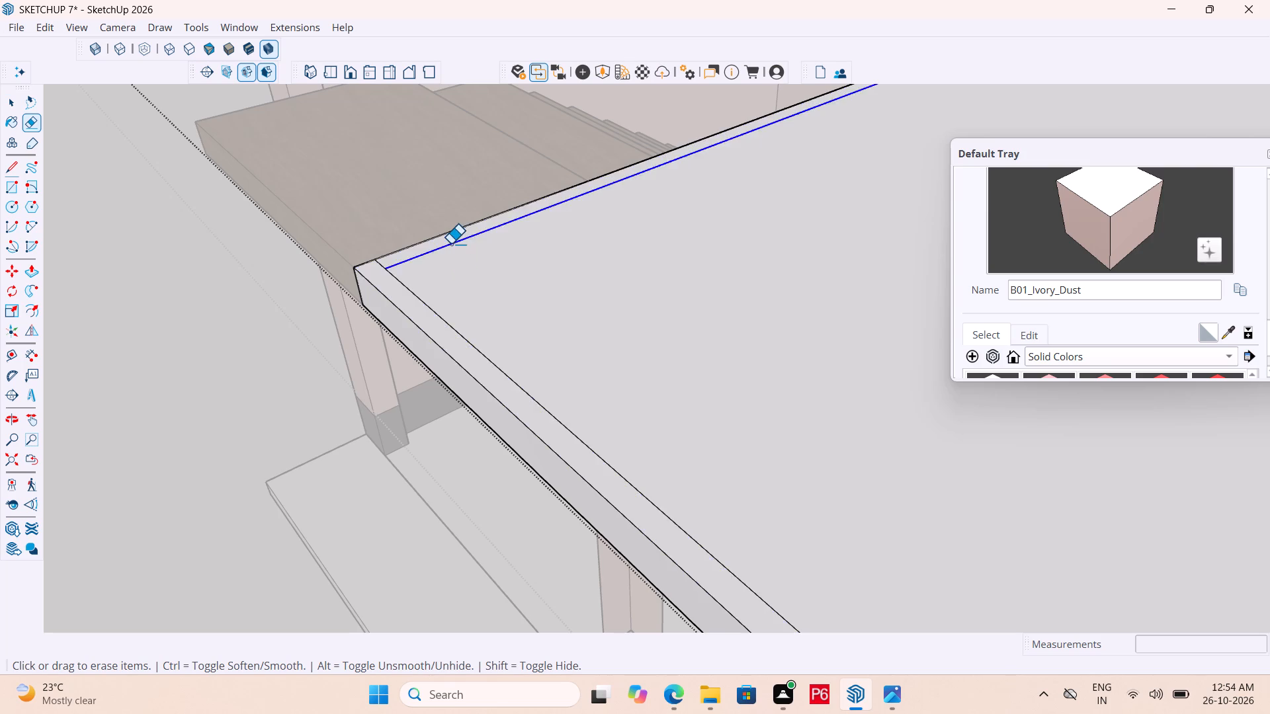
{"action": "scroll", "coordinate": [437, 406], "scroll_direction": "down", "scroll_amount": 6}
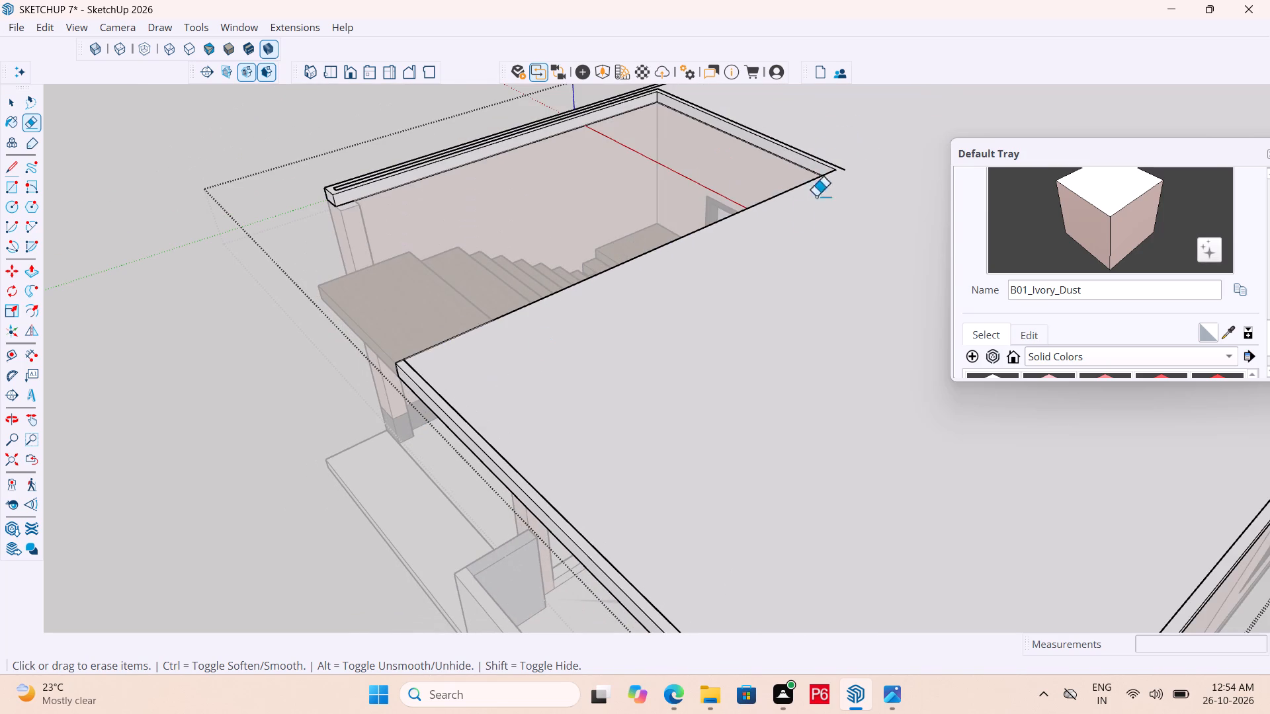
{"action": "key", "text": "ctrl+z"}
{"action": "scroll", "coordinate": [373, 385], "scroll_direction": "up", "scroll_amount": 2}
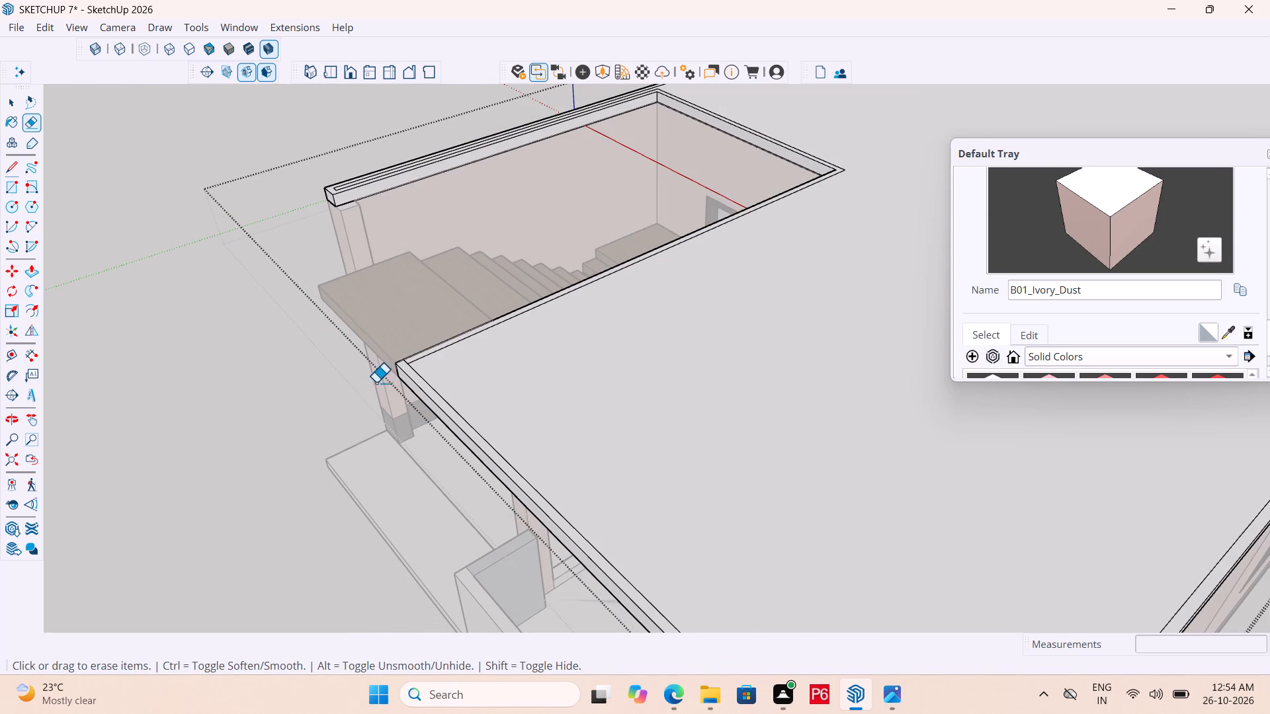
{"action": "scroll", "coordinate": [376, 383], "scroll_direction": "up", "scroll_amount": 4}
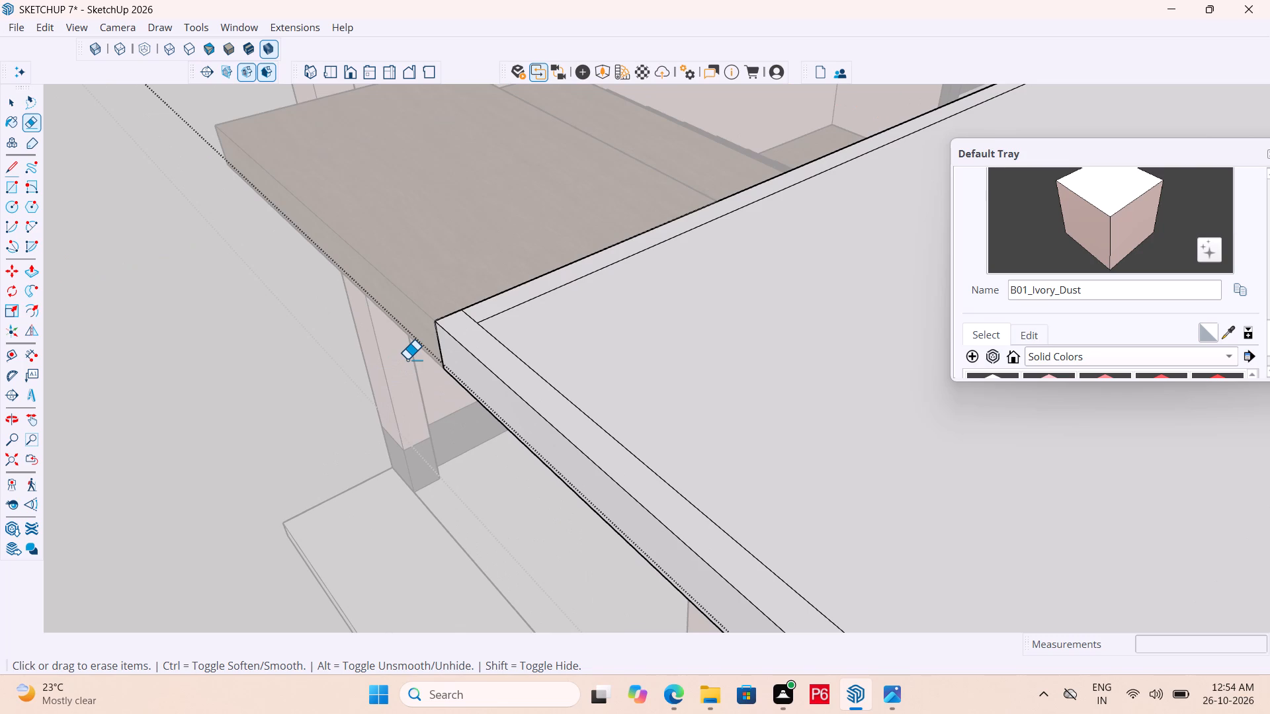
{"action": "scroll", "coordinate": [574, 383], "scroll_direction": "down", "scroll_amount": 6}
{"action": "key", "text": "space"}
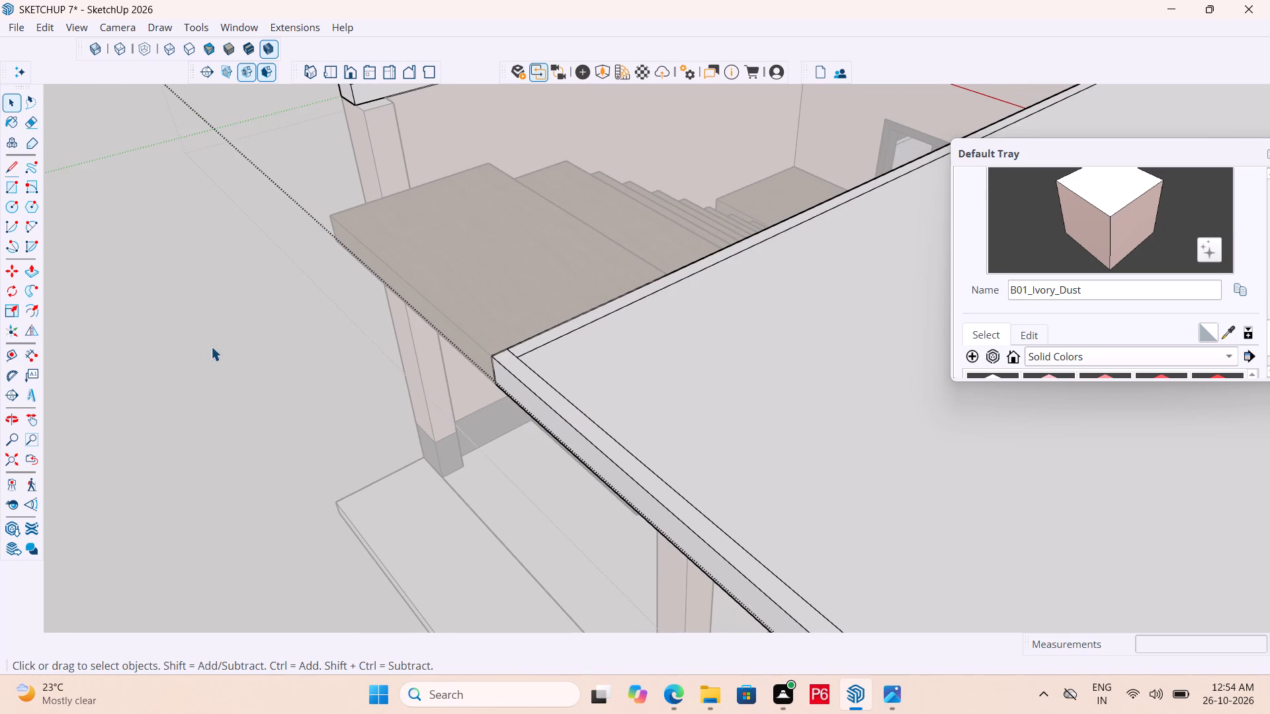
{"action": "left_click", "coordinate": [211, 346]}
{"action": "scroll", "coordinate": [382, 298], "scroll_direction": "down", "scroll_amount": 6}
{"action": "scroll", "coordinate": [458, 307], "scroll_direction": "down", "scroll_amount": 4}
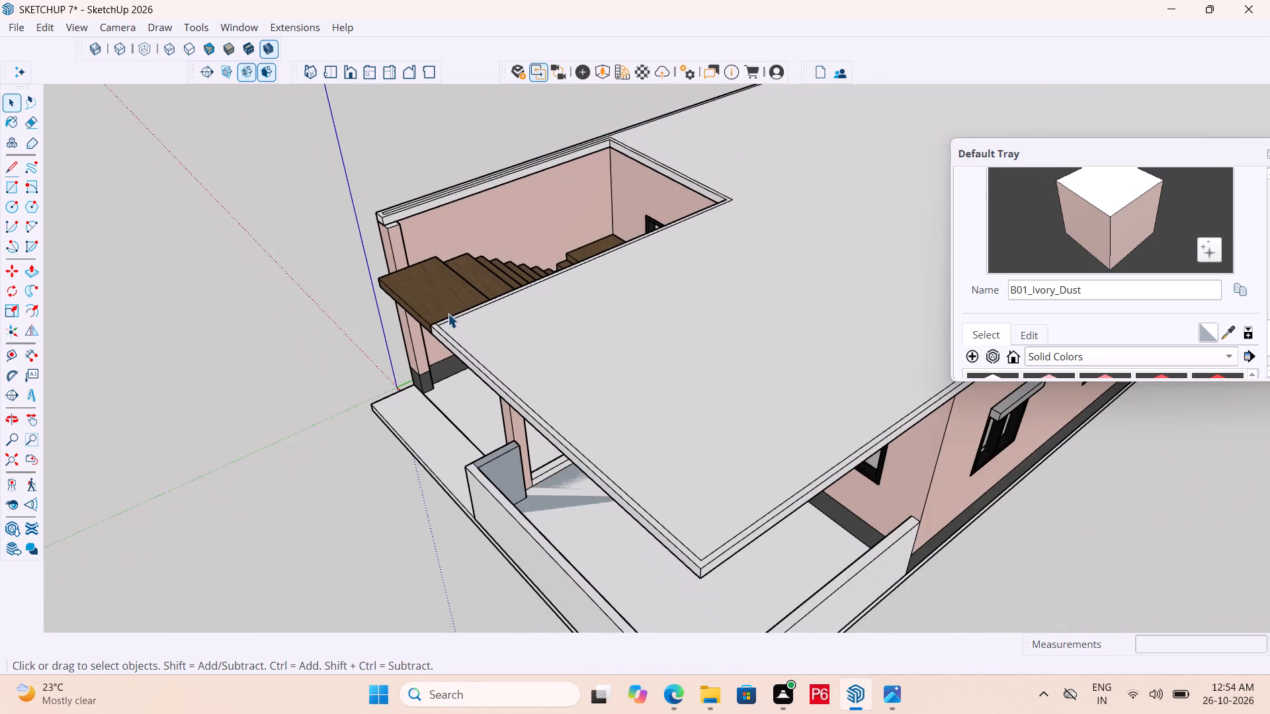
Reopen the roof slab group and draw a narrow rectangle about 5' 3" long from the slab's border corner along the stair landing's front edge.
{"action": "middle_click_drag", "start_coordinate": [447, 313], "coordinate": [547, 323]}
{"action": "key", "text": "space"}
{"action": "left_click", "coordinate": [644, 321]}
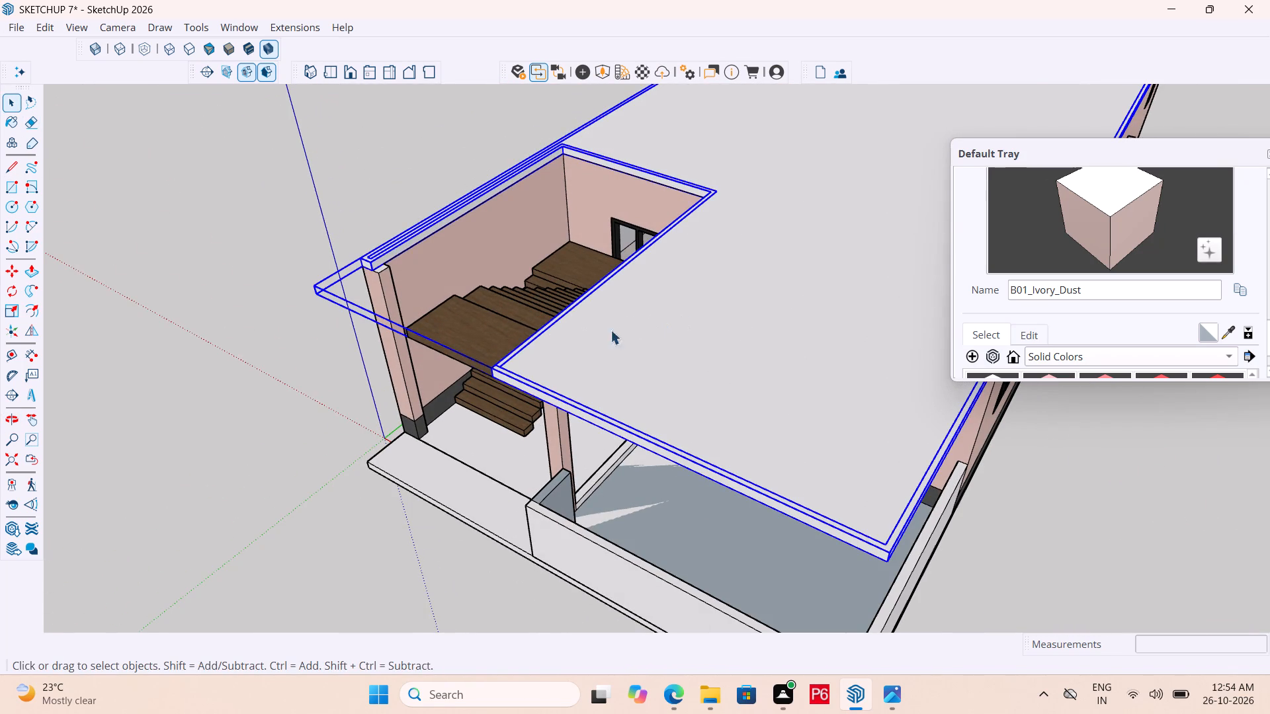
{"action": "double_click", "coordinate": [562, 349]}
{"action": "left_click", "coordinate": [533, 364]}
{"action": "scroll", "coordinate": [484, 370], "scroll_direction": "up", "scroll_amount": 7}
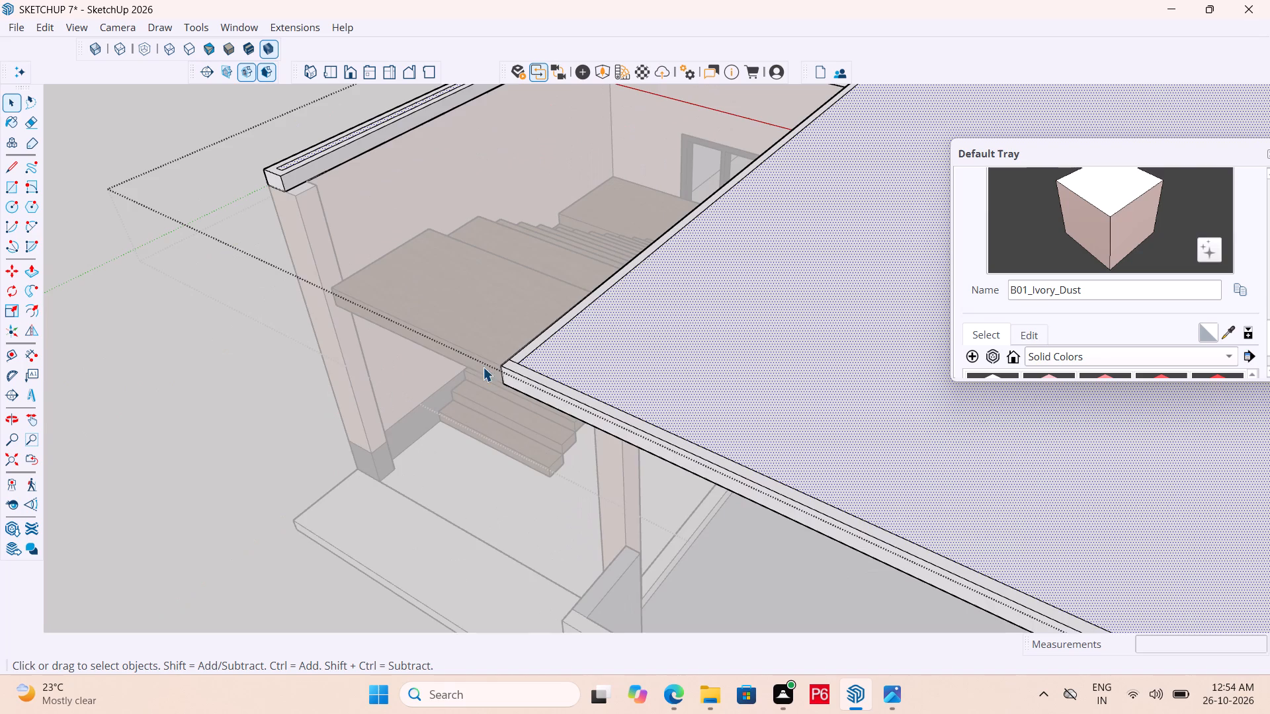
{"action": "scroll", "coordinate": [525, 370], "scroll_direction": "up", "scroll_amount": 6}
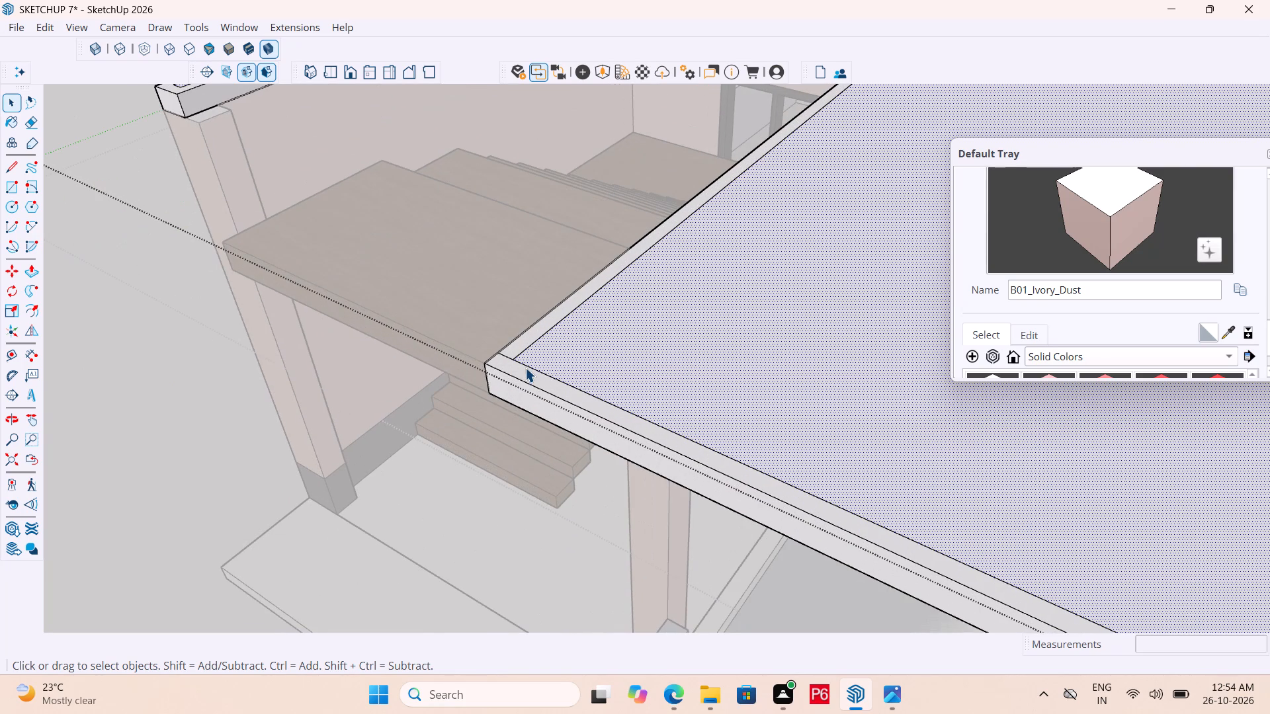
{"action": "key", "text": "r"}
{"action": "left_click", "coordinate": [500, 352]}
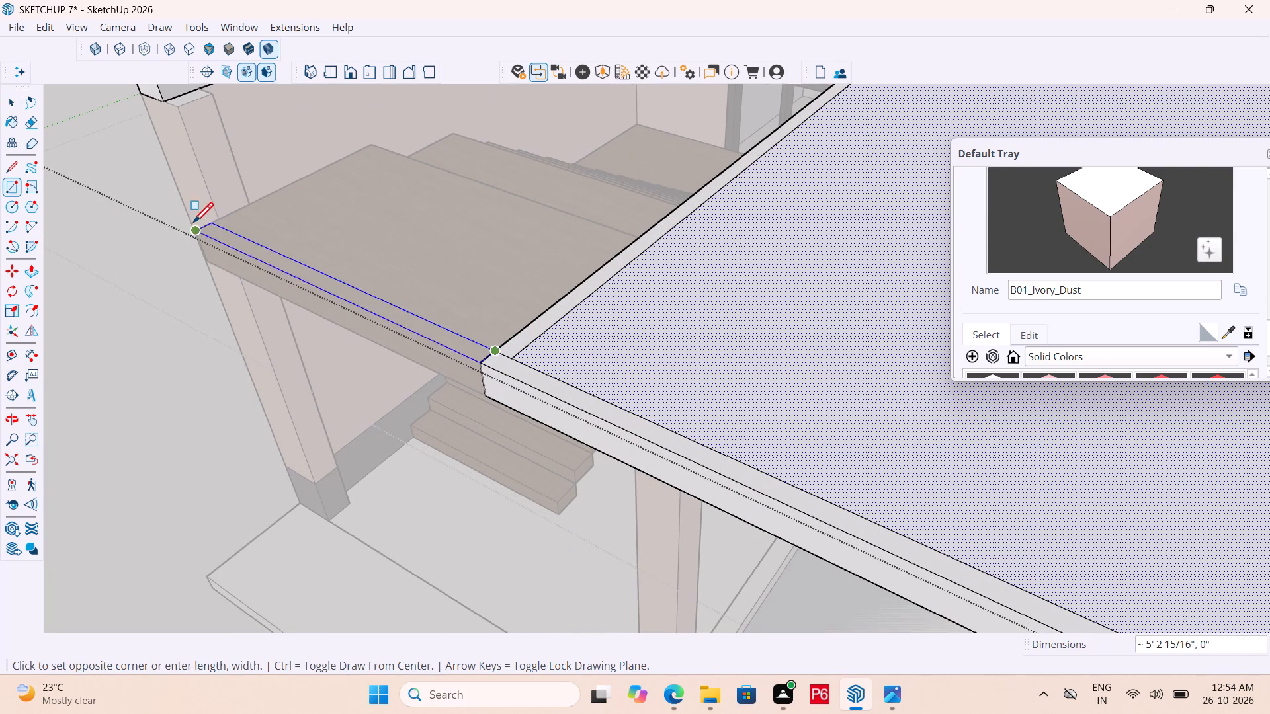
{"action": "scroll", "coordinate": [199, 241], "scroll_direction": "up", "scroll_amount": 6}
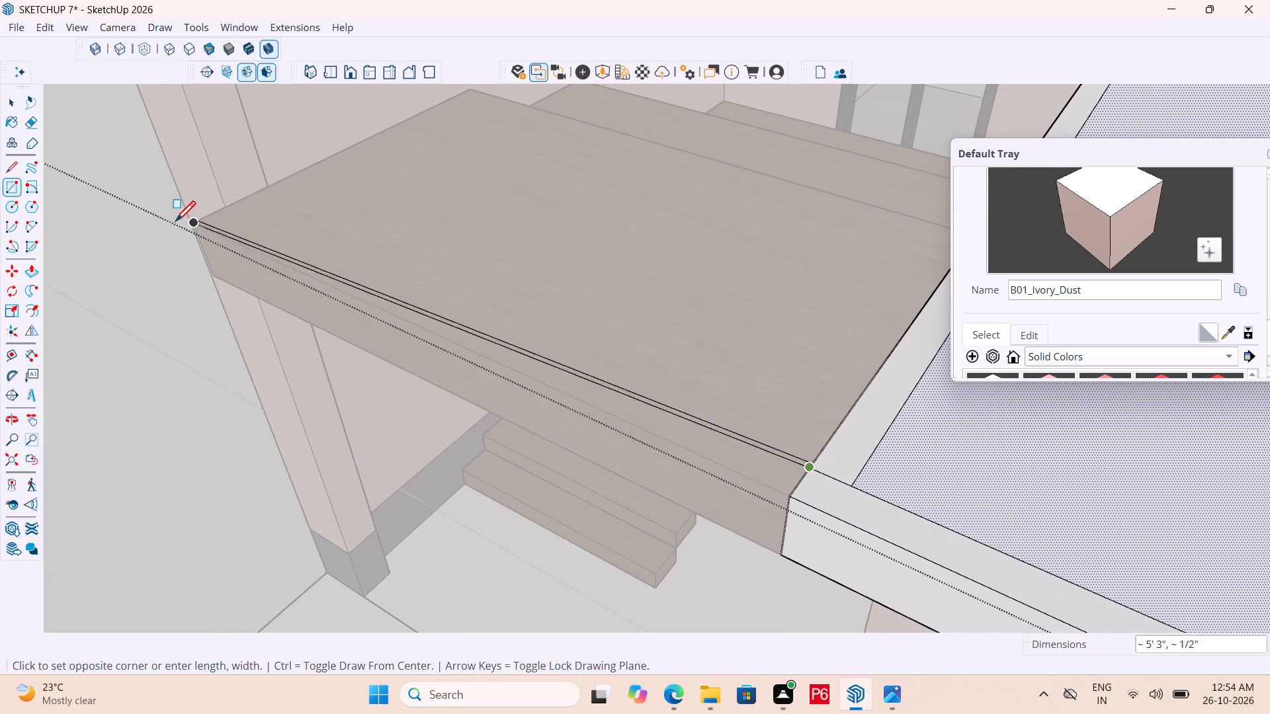
{"action": "left_click", "coordinate": [189, 225]}
{"action": "key", "text": "space"}
{"action": "scroll", "coordinate": [251, 222], "scroll_direction": "down", "scroll_amount": 5}
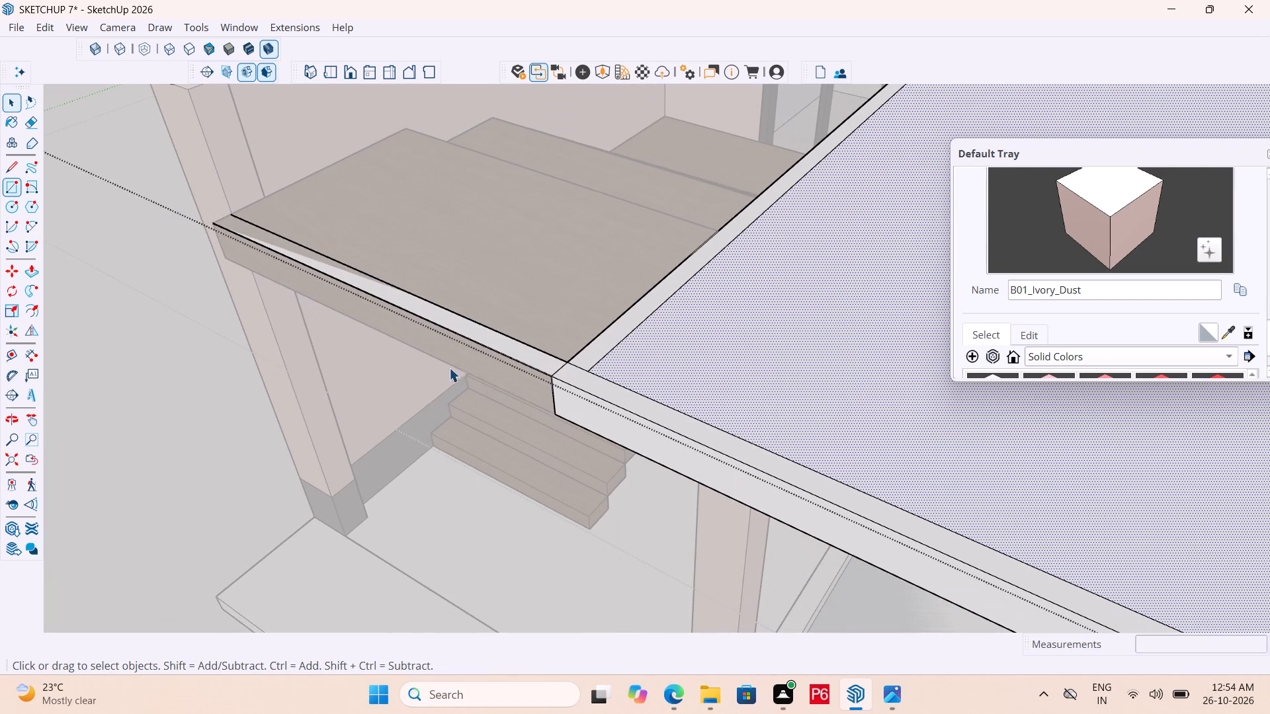
Erase the edges dividing the slab's corner border from the new rectangular strip, merging them into one face.
{"action": "key", "text": "p"}
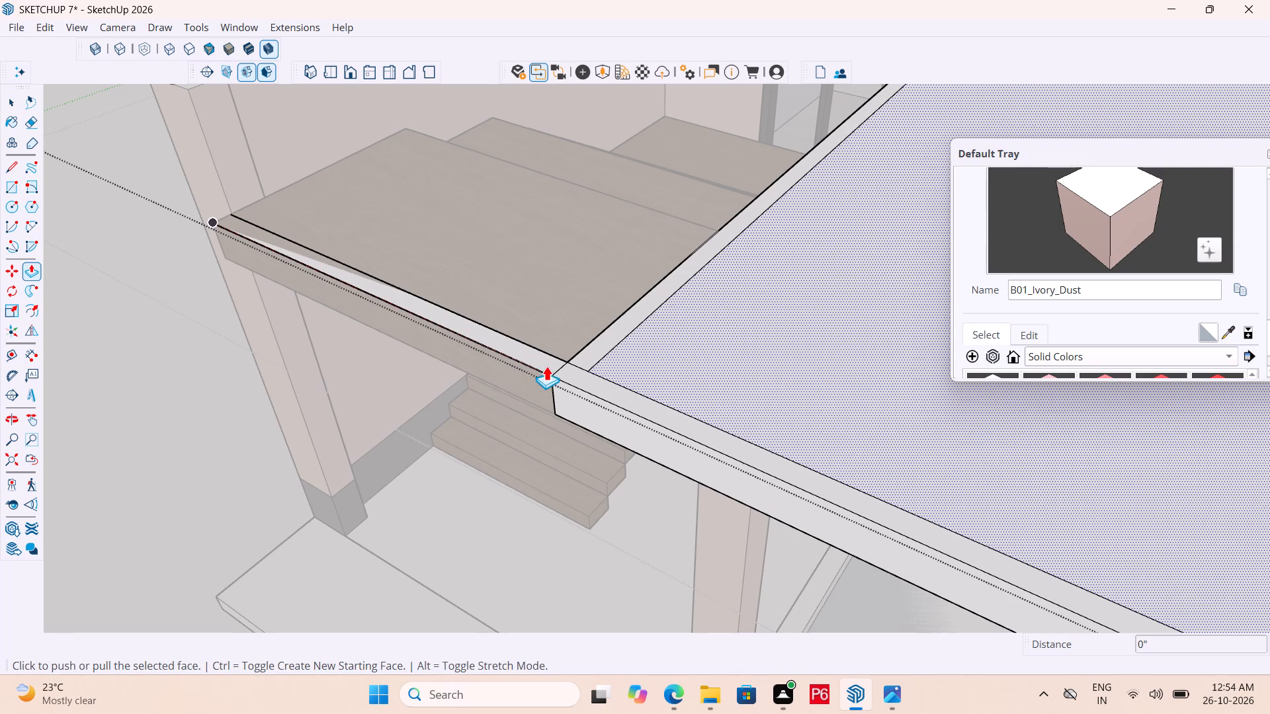
{"action": "scroll", "coordinate": [581, 376], "scroll_direction": "up", "scroll_amount": 5}
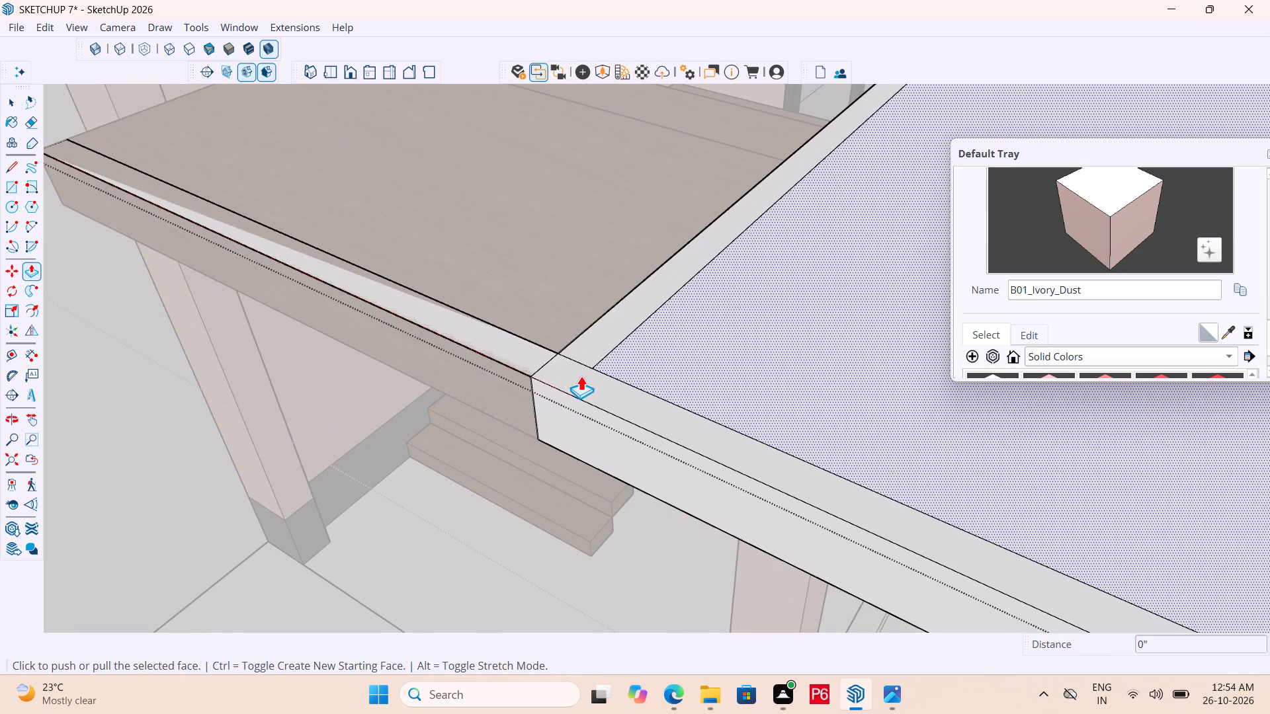
{"action": "key", "text": "e"}
{"action": "left_click_drag", "start_coordinate": [556, 376], "coordinate": [532, 359]}
{"action": "left_click_drag", "start_coordinate": [576, 369], "coordinate": [577, 361]}
{"action": "key", "text": "space"}
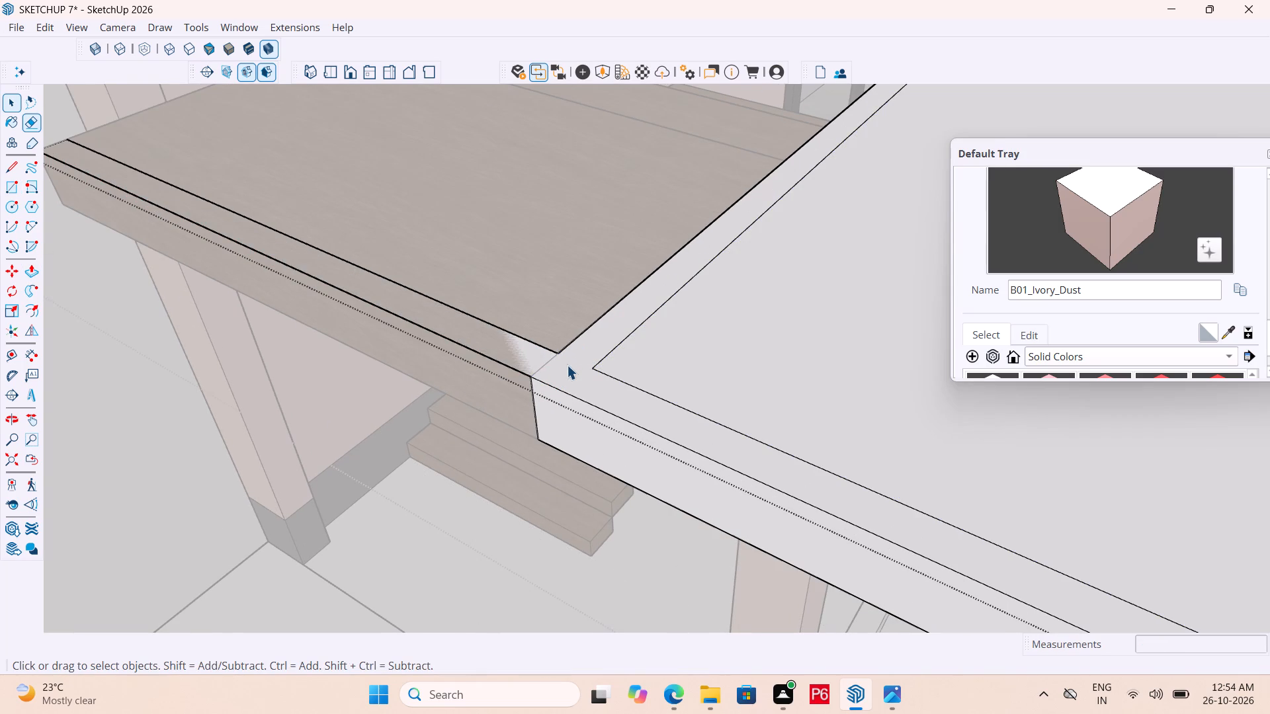
Push/Pull the 3" border face around the roof edge and stair opening up 3' to form the parapet walls.
{"action": "left_click", "coordinate": [570, 365]}
{"action": "scroll", "coordinate": [442, 357], "scroll_direction": "down", "scroll_amount": 10}
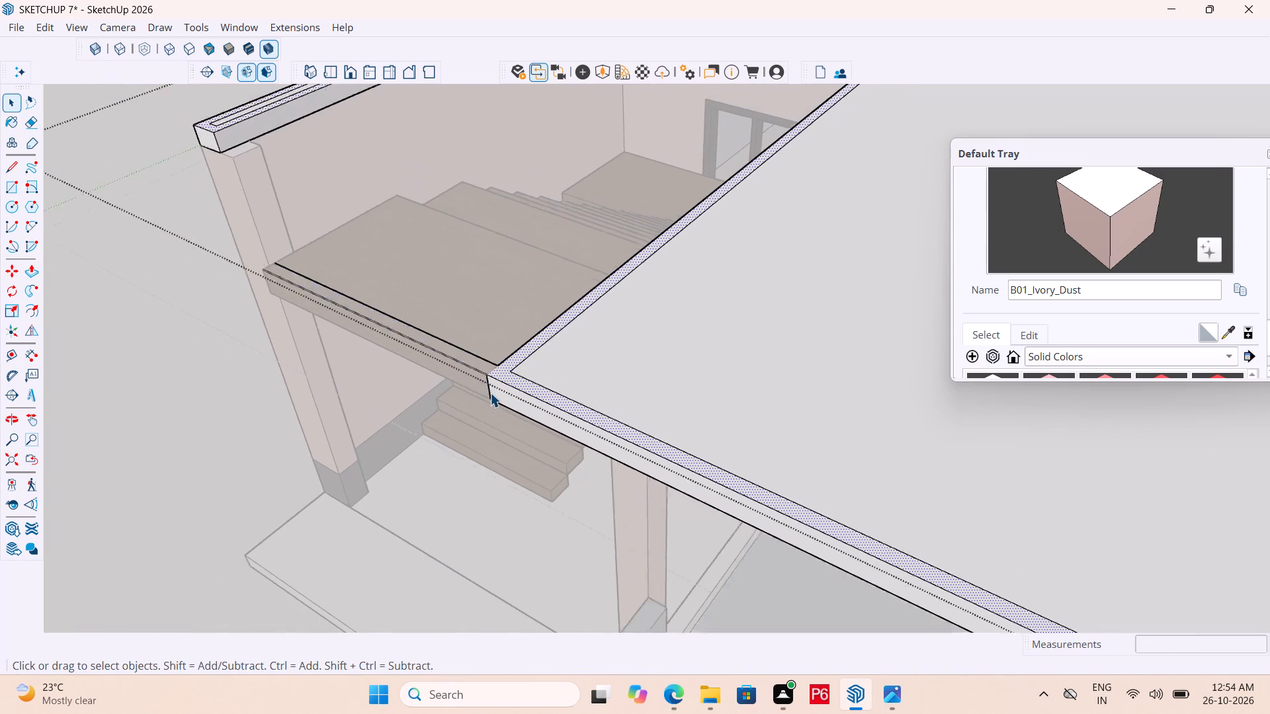
{"action": "scroll", "coordinate": [490, 393], "scroll_direction": "down", "scroll_amount": 8}
{"action": "scroll", "coordinate": [430, 355], "scroll_direction": "down", "scroll_amount": 7}
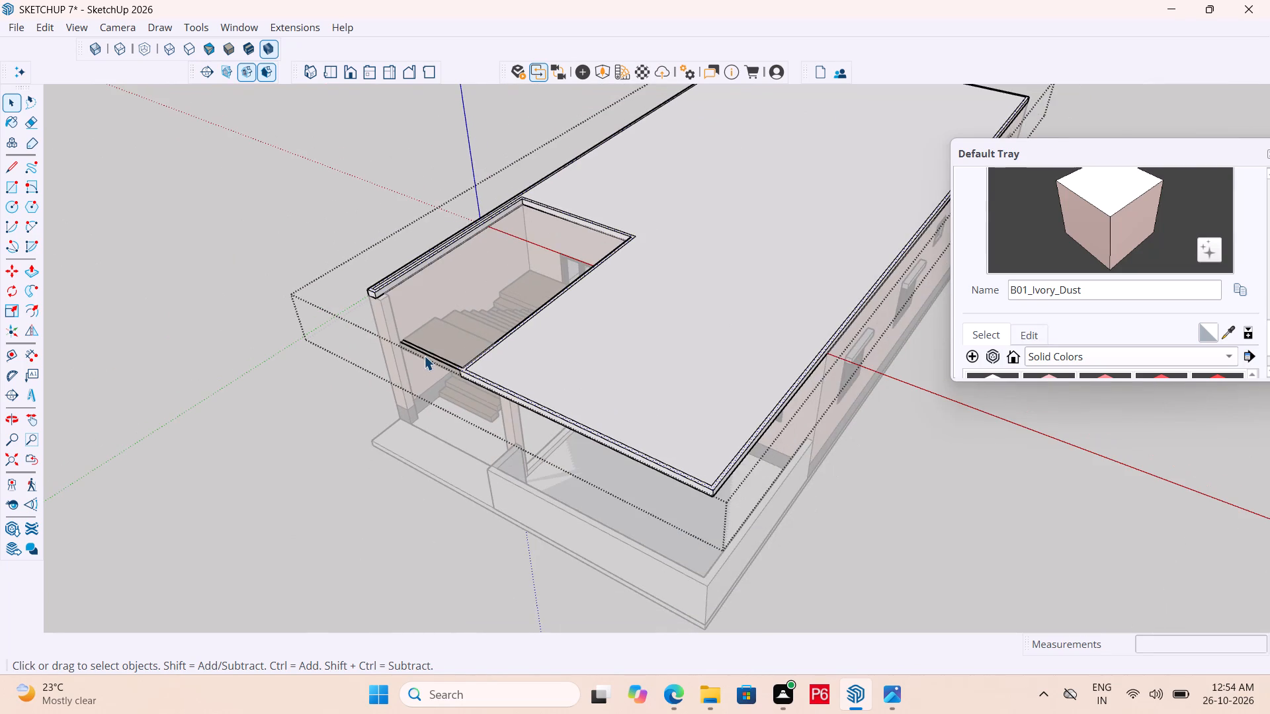
{"action": "key", "text": "p"}
{"action": "scroll", "coordinate": [720, 475], "scroll_direction": "up", "scroll_amount": 12}
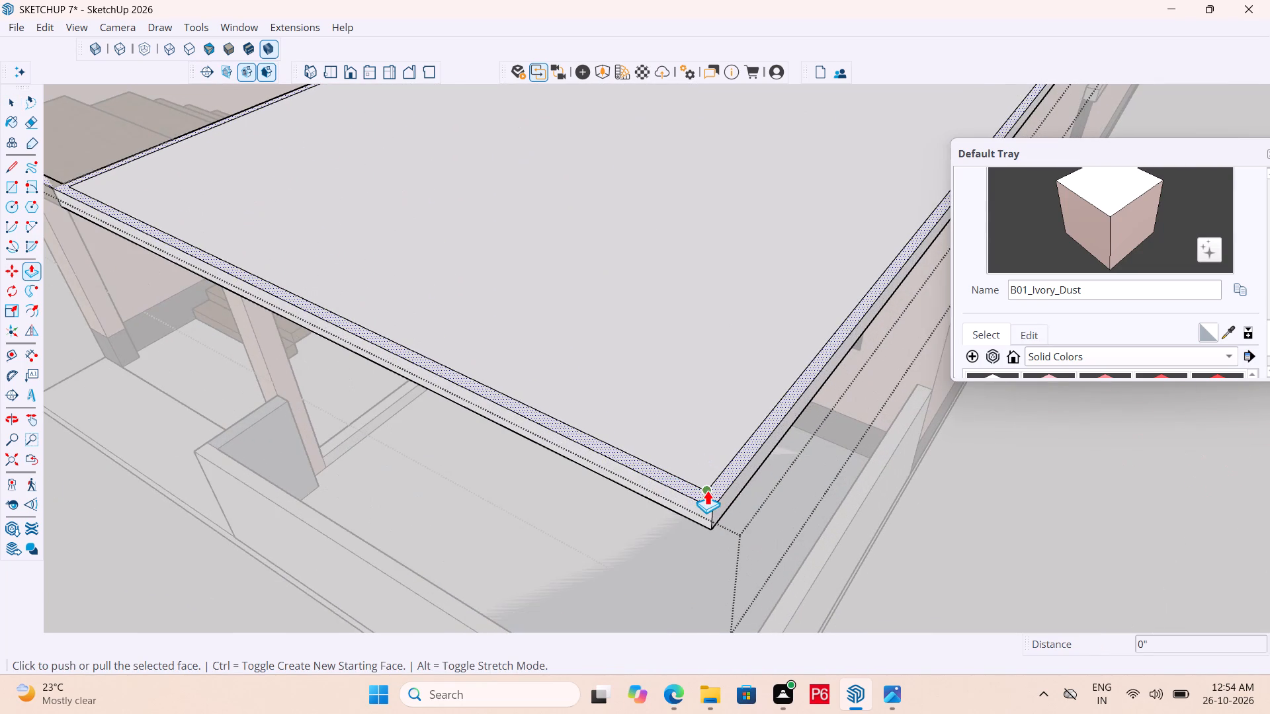
{"action": "left_click", "coordinate": [709, 491]}
{"action": "type", "text": "3'"}
{"action": "key", "text": "Return"}
{"action": "scroll", "coordinate": [611, 333], "scroll_direction": "down", "scroll_amount": 6}
{"action": "scroll", "coordinate": [653, 366], "scroll_direction": "down", "scroll_amount": 6}
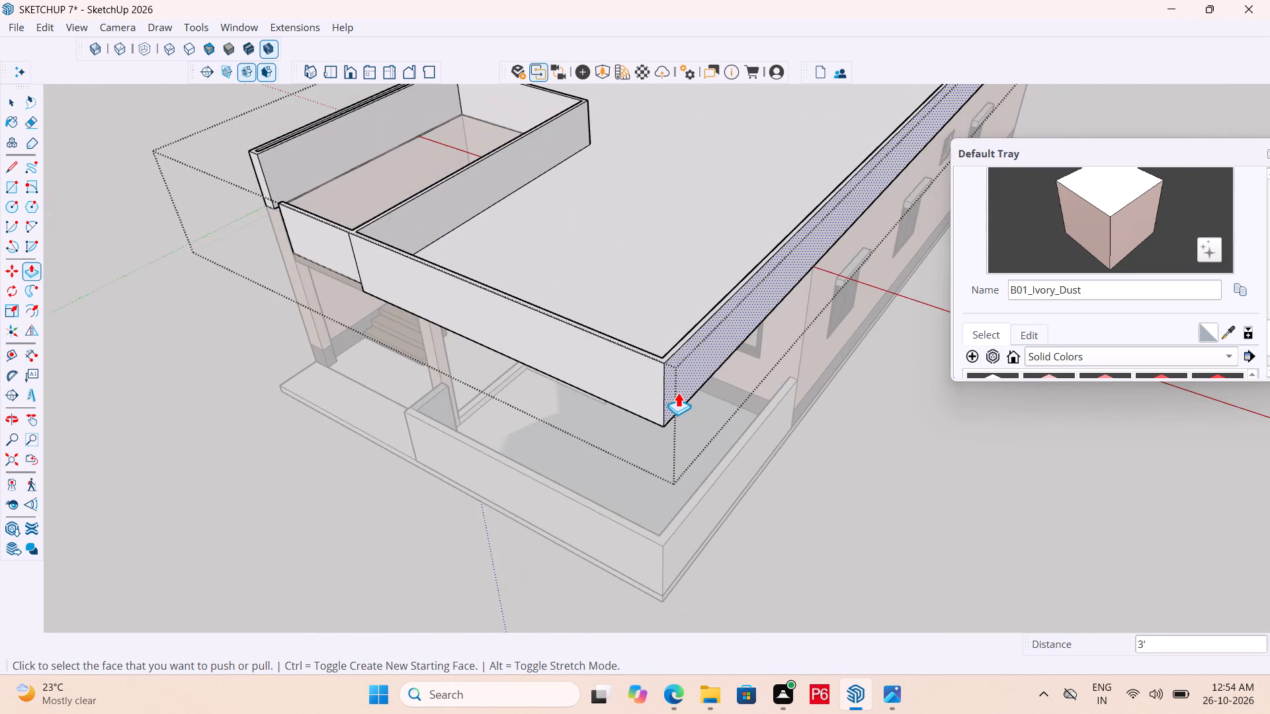
Save the house model with the new roof parapet in its existing file.
{"action": "key", "text": "ctrl+s"}
{"action": "key", "text": "ctrl+s"}
{"action": "key", "text": "ctrl+s"}
{"action": "key", "text": "ctrl+s"}
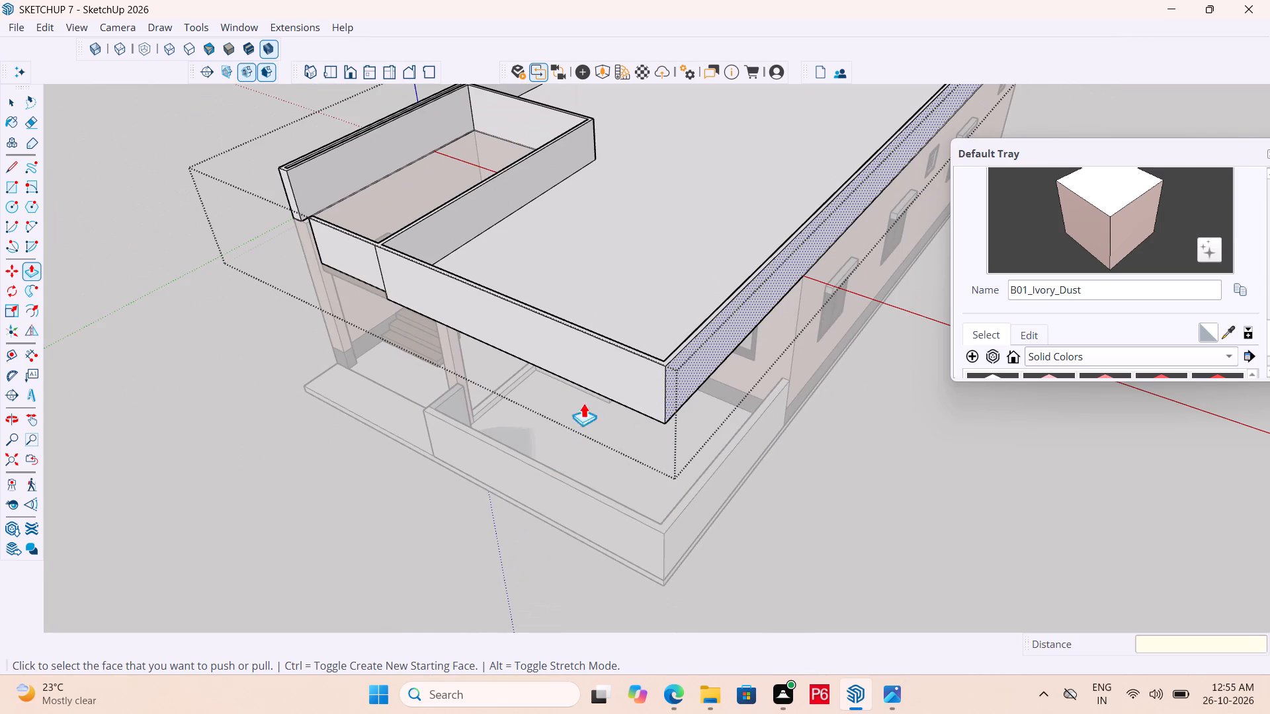
Draw a line across the top of the stair-opening parapet, in line with the edge where the stair landing begins.
{"action": "middle_click_drag", "start_coordinate": [458, 382], "coordinate": [816, 377]}
{"action": "scroll", "coordinate": [467, 328], "scroll_direction": "down", "scroll_amount": 1}
{"action": "middle_click_drag", "start_coordinate": [474, 331], "coordinate": [536, 368]}
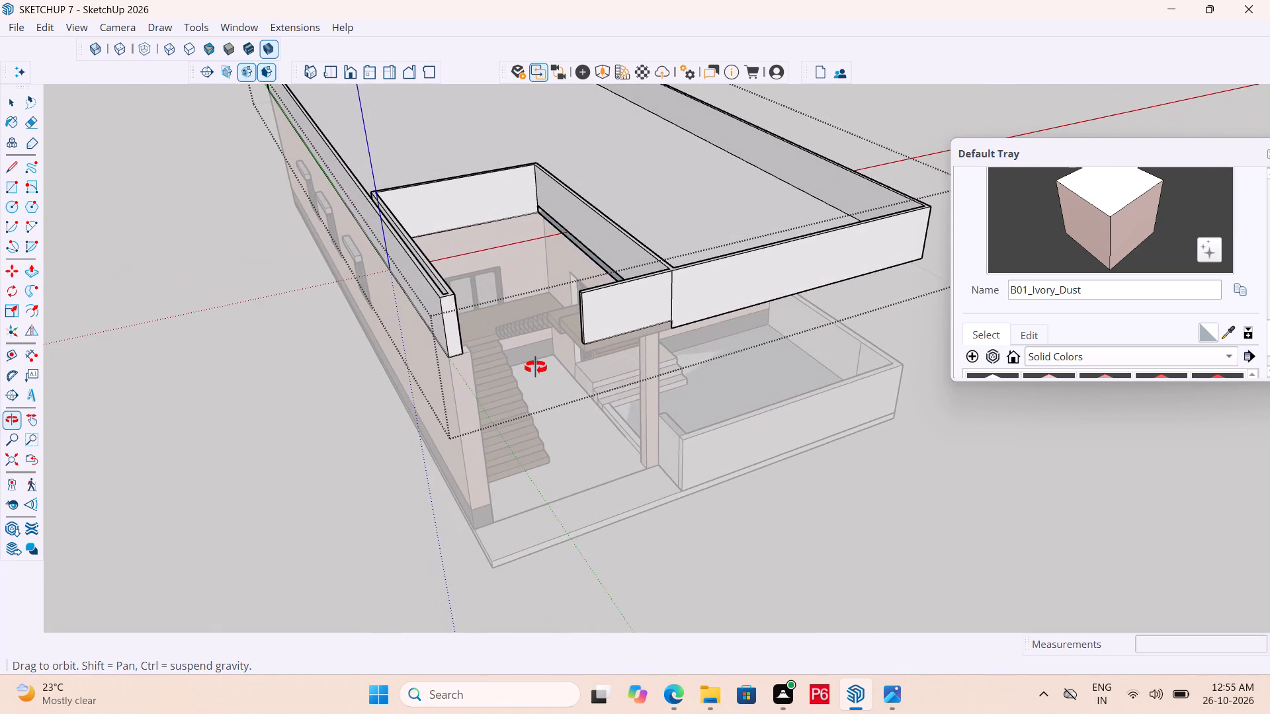
{"action": "middle_click_drag", "start_coordinate": [536, 368], "coordinate": [846, 458]}
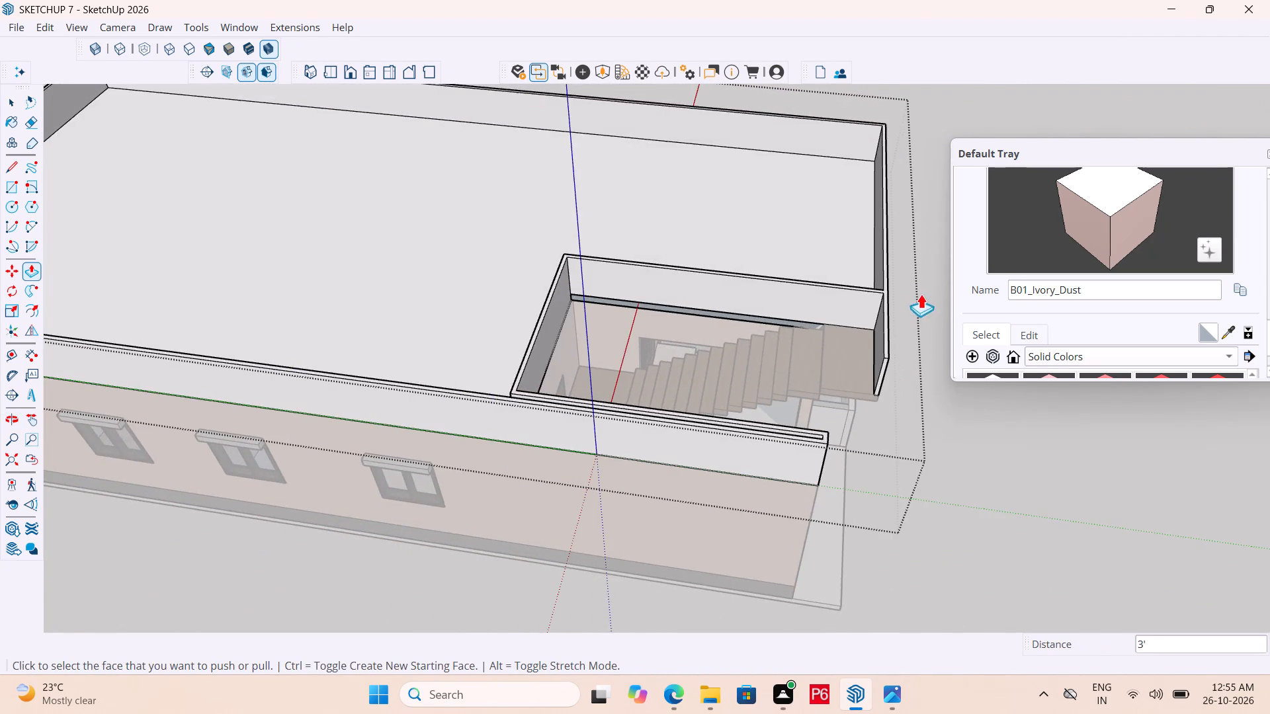
{"action": "scroll", "coordinate": [920, 292], "scroll_direction": "up", "scroll_amount": 11}
{"action": "scroll", "coordinate": [727, 280], "scroll_direction": "up", "scroll_amount": 5}
{"action": "scroll", "coordinate": [430, 264], "scroll_direction": "down", "scroll_amount": 4}
{"action": "scroll", "coordinate": [472, 362], "scroll_direction": "down", "scroll_amount": 1}
{"action": "middle_click_drag", "start_coordinate": [474, 370], "coordinate": [573, 393]}
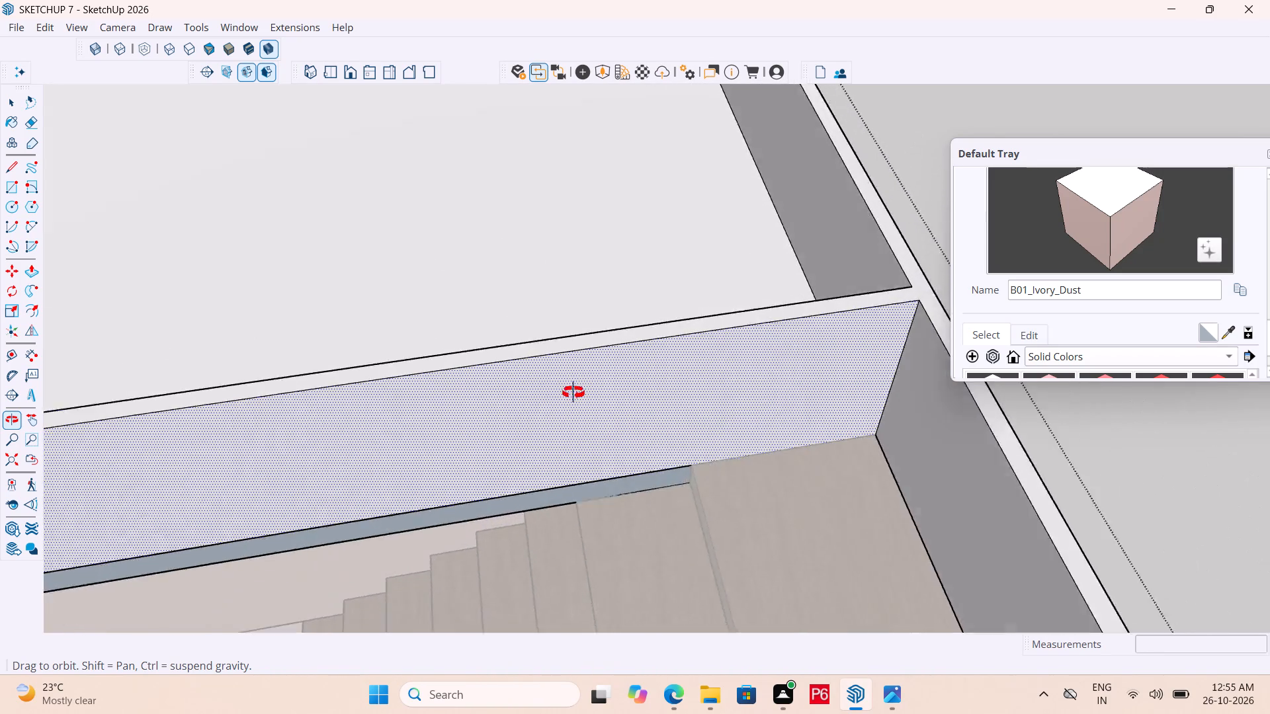
{"action": "middle_click_drag", "start_coordinate": [573, 393], "coordinate": [525, 383]}
{"action": "scroll", "coordinate": [621, 294], "scroll_direction": "up", "scroll_amount": 4}
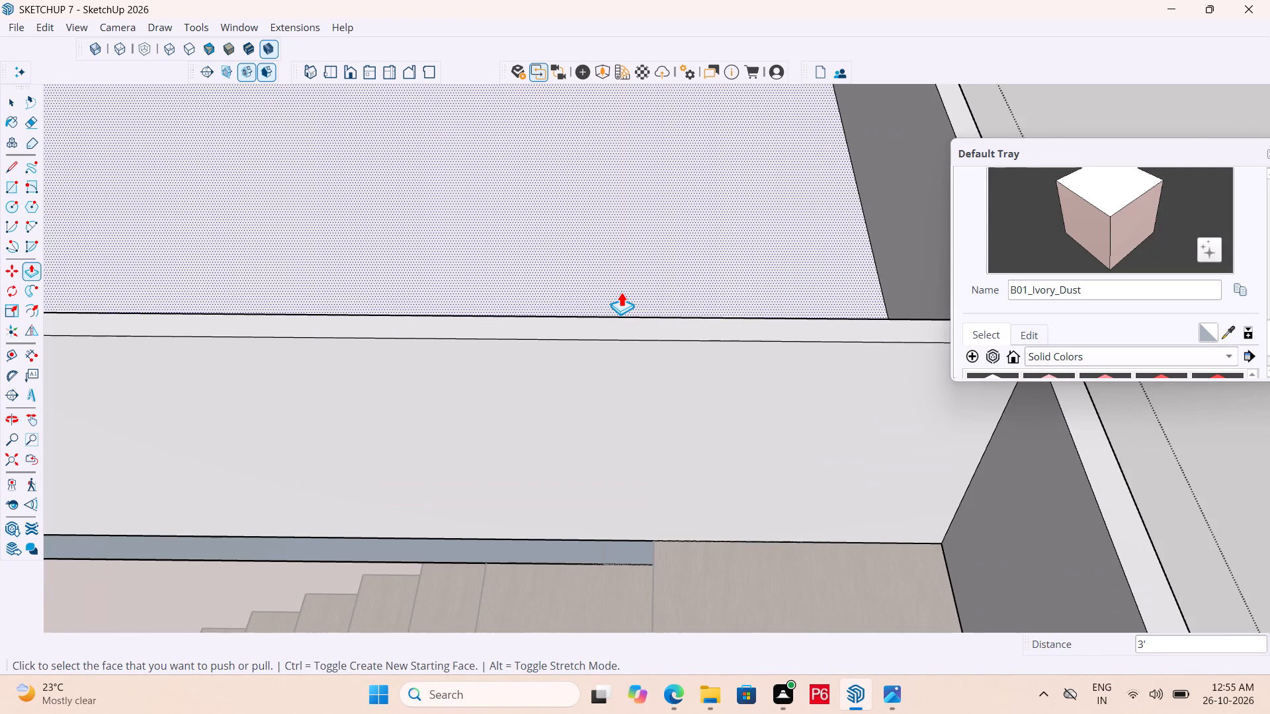
{"action": "key", "text": "l"}
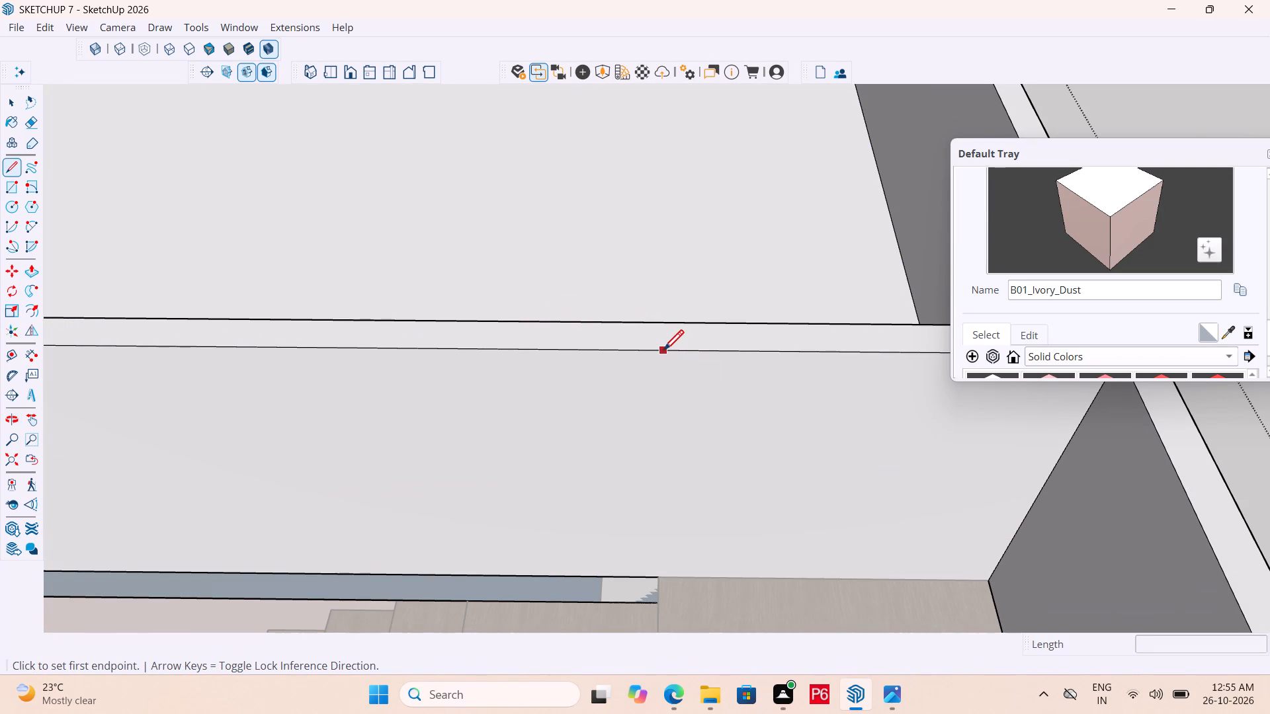
{"action": "left_click_drag", "start_coordinate": [665, 352], "coordinate": [665, 344]}
{"action": "left_click", "coordinate": [660, 322]}
{"action": "key", "text": "space"}
{"action": "scroll", "coordinate": [521, 335], "scroll_direction": "down", "scroll_amount": 4}
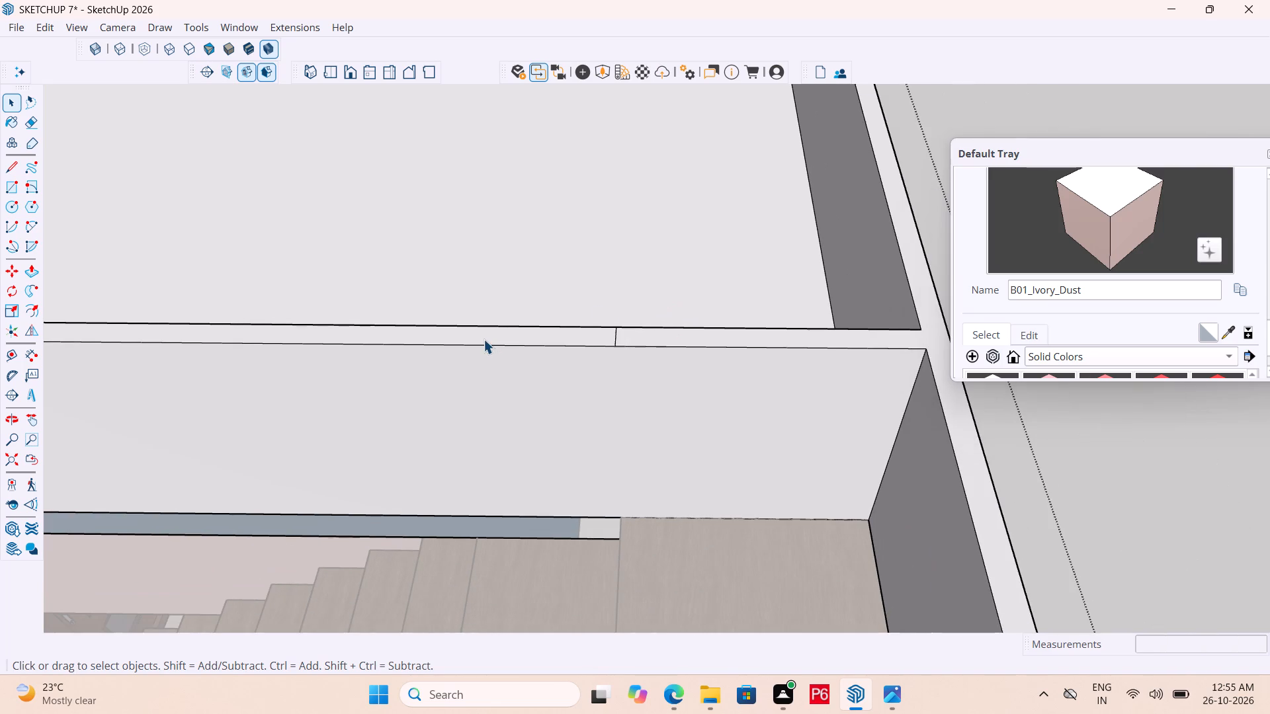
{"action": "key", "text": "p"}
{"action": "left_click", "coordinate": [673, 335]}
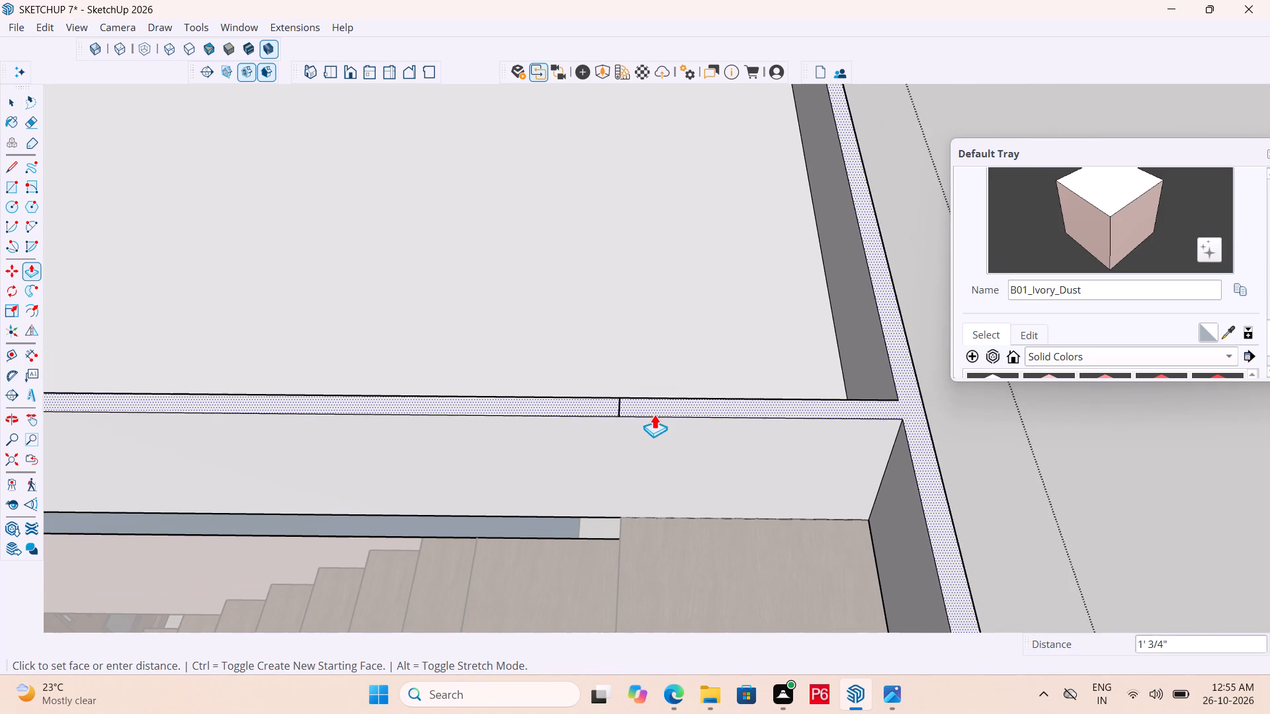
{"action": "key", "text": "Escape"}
Draw a line across the same parapet's top at the stair opening's inner corner, where it meets the front parapet.
{"action": "scroll", "coordinate": [396, 418], "scroll_direction": "down", "scroll_amount": 4}
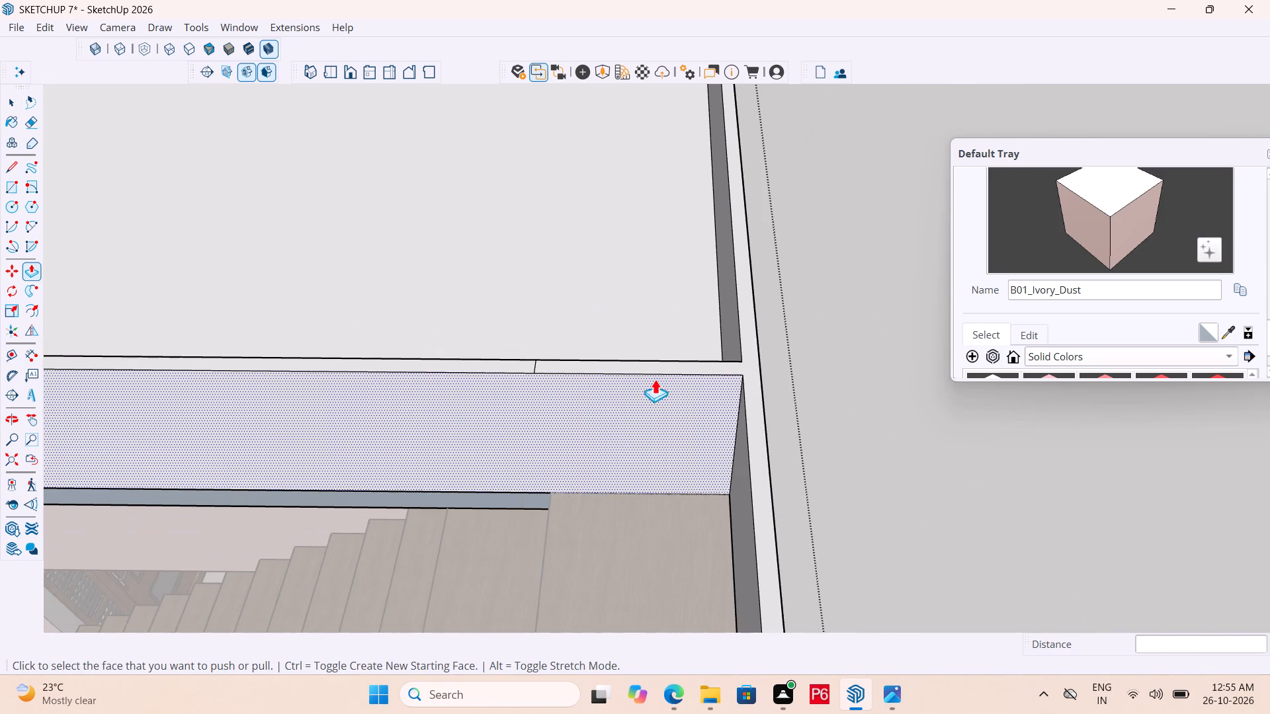
{"action": "scroll", "coordinate": [660, 377], "scroll_direction": "up", "scroll_amount": 5}
{"action": "scroll", "coordinate": [758, 383], "scroll_direction": "up", "scroll_amount": 4}
{"action": "key", "text": "l"}
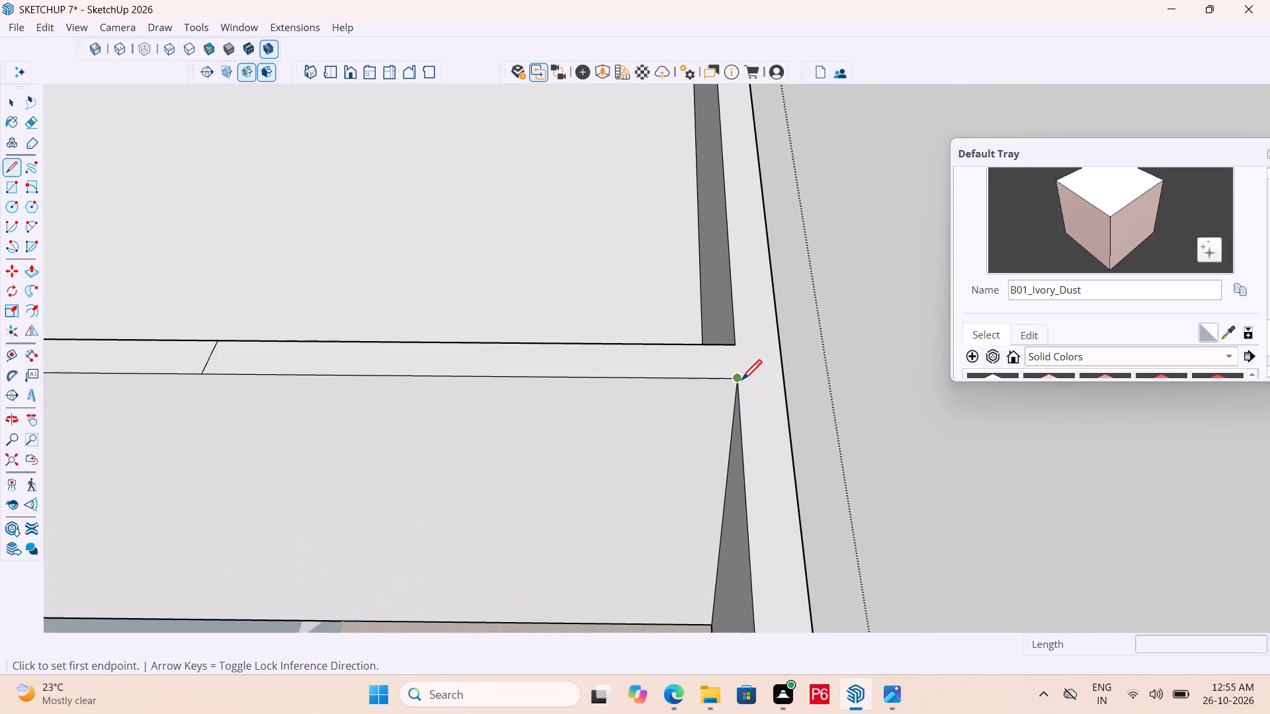
{"action": "left_click", "coordinate": [741, 381]}
{"action": "left_click_drag", "start_coordinate": [741, 374], "coordinate": [737, 358]}
{"action": "left_click", "coordinate": [732, 347]}
{"action": "key", "text": "space"}
Push/Pull the parapet section between the two lines down 3' to the roof slab, opening access from the stair landing.
{"action": "key", "text": "l"}
{"action": "key", "text": "p"}
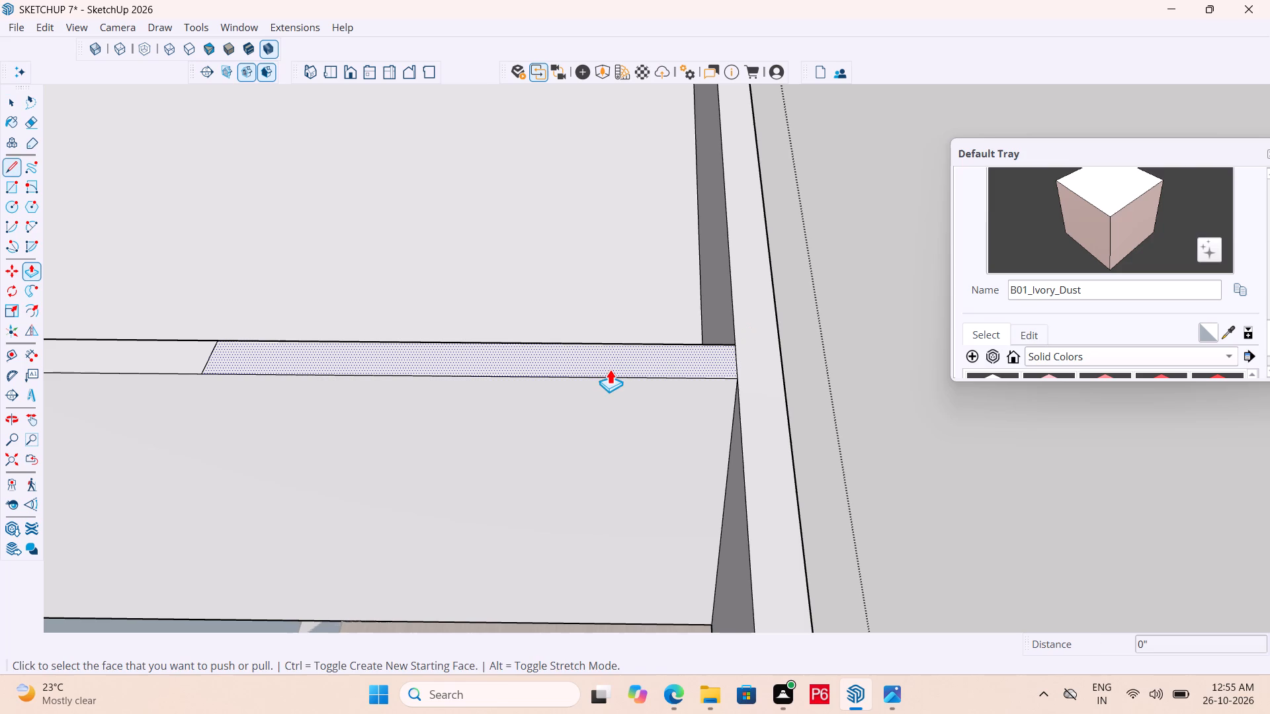
{"action": "left_click", "coordinate": [605, 364]}
{"action": "scroll", "coordinate": [541, 269], "scroll_direction": "down", "scroll_amount": 7}
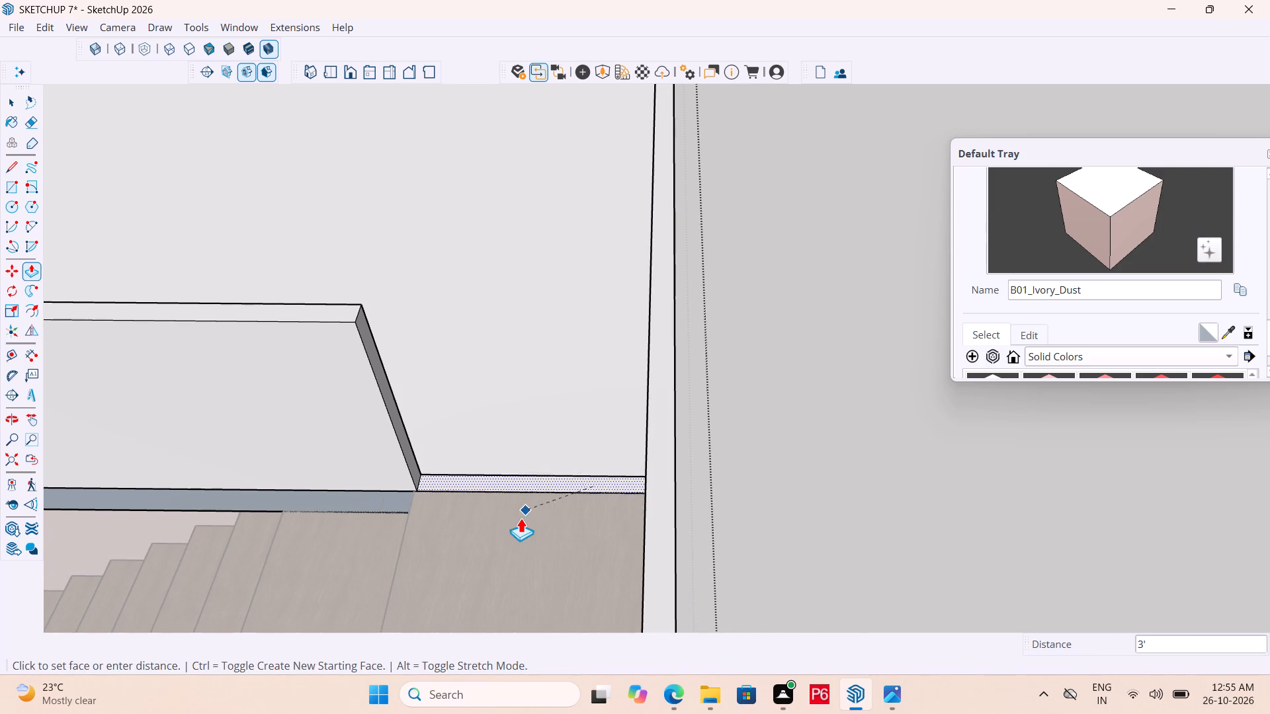
{"action": "left_click", "coordinate": [521, 518]}
{"action": "middle_click_drag", "start_coordinate": [572, 397], "coordinate": [458, 398]}
{"action": "scroll", "coordinate": [572, 397], "scroll_direction": "down", "scroll_amount": 1}
Save the house model with the new parapet opening in its existing file.
{"action": "key", "text": "ctrl+s"}
{"action": "key", "text": "ctrl+s"}
{"action": "key", "text": "ctrl+s"}
{"action": "key", "text": "ctrl+s"}
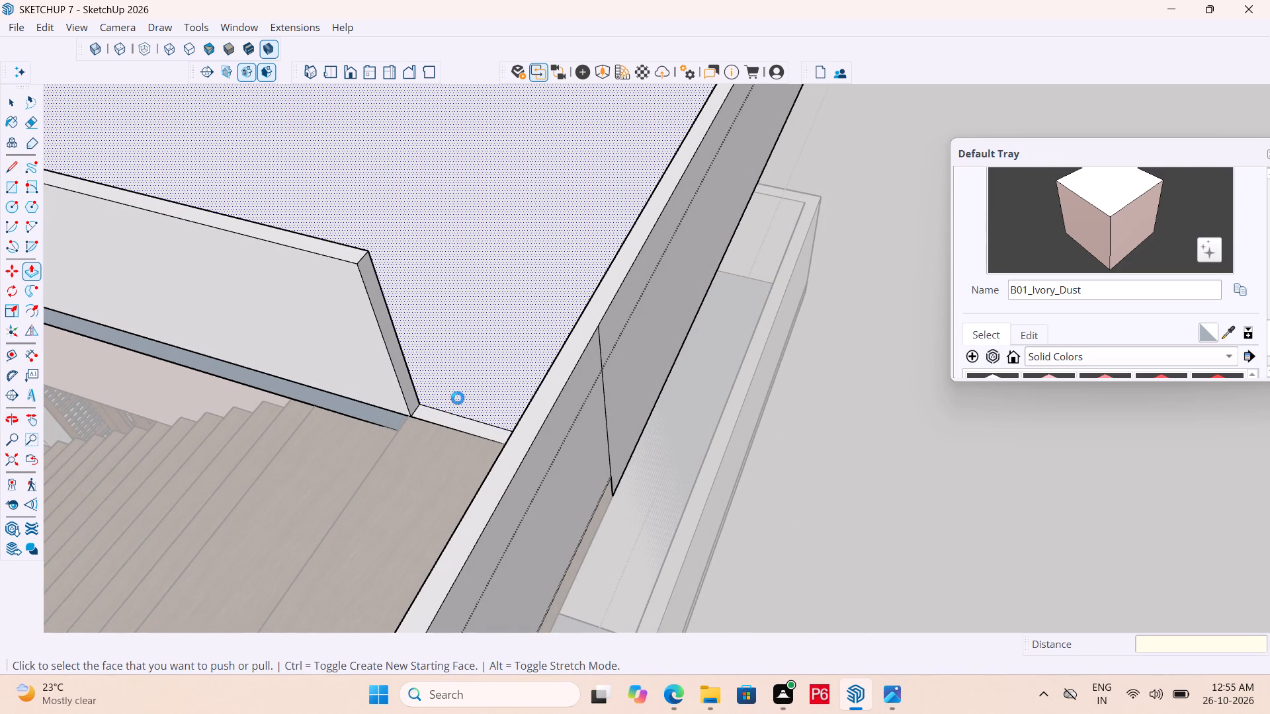
{"action": "key", "text": "ctrl+s"}
{"action": "key", "text": "ctrl+s"}
Examine the parapet and the opening at the stair landing from several angles.
{"action": "scroll", "coordinate": [613, 378], "scroll_direction": "down", "scroll_amount": 10}
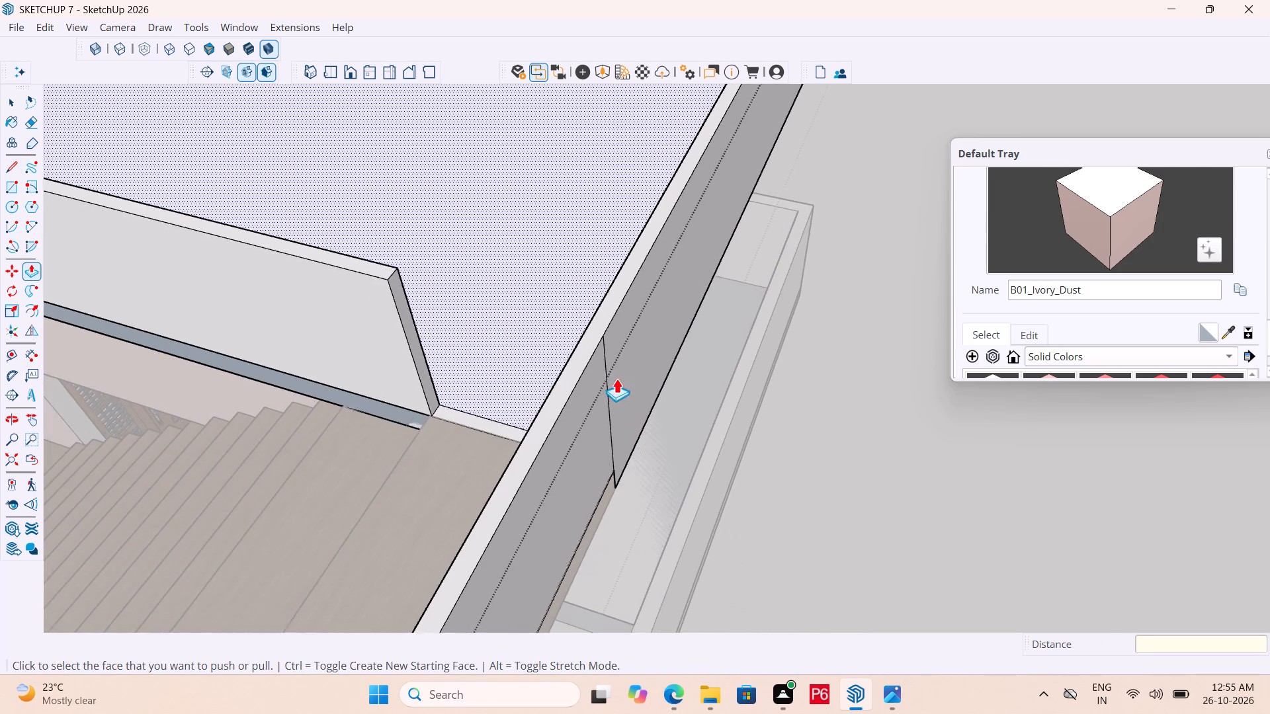
{"action": "scroll", "coordinate": [614, 358], "scroll_direction": "down", "scroll_amount": 5}
{"action": "middle_click_drag", "start_coordinate": [666, 372], "coordinate": [351, 343]}
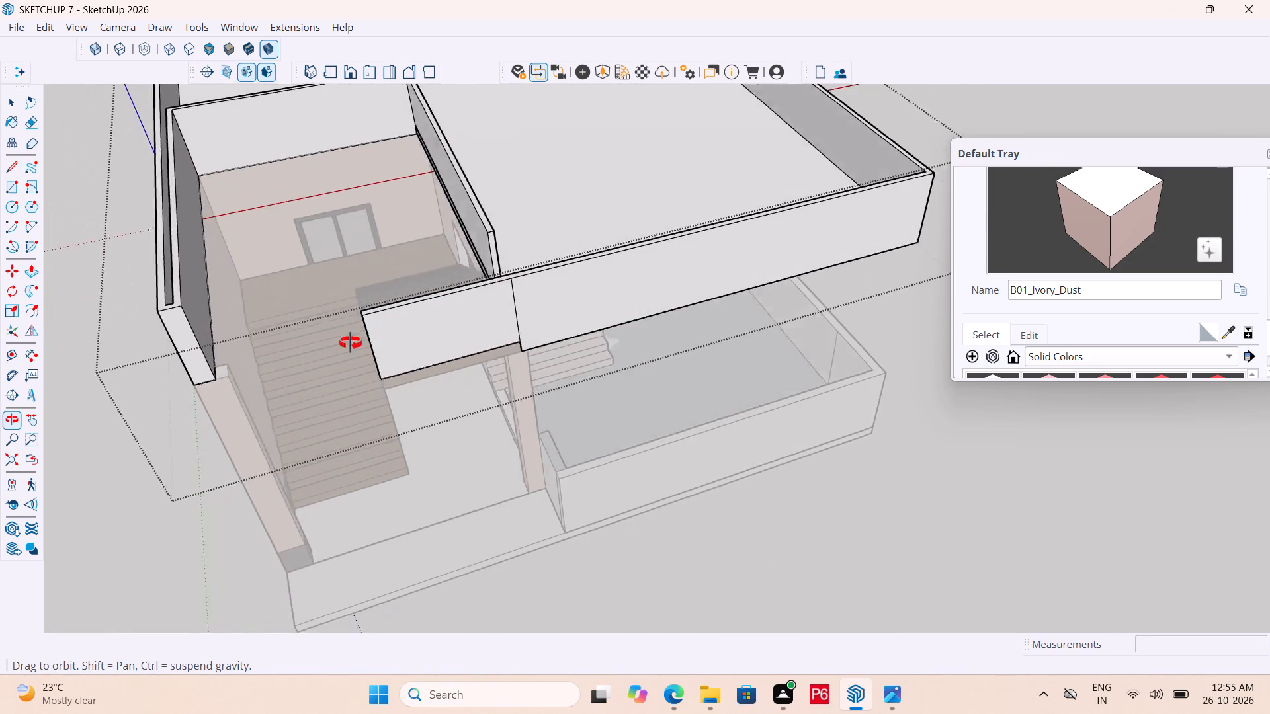
{"action": "middle_click_drag", "start_coordinate": [351, 343], "coordinate": [320, 343]}
{"action": "middle_click_drag", "start_coordinate": [558, 325], "coordinate": [741, 426]}
{"action": "scroll", "coordinate": [537, 325], "scroll_direction": "down", "scroll_amount": 1}
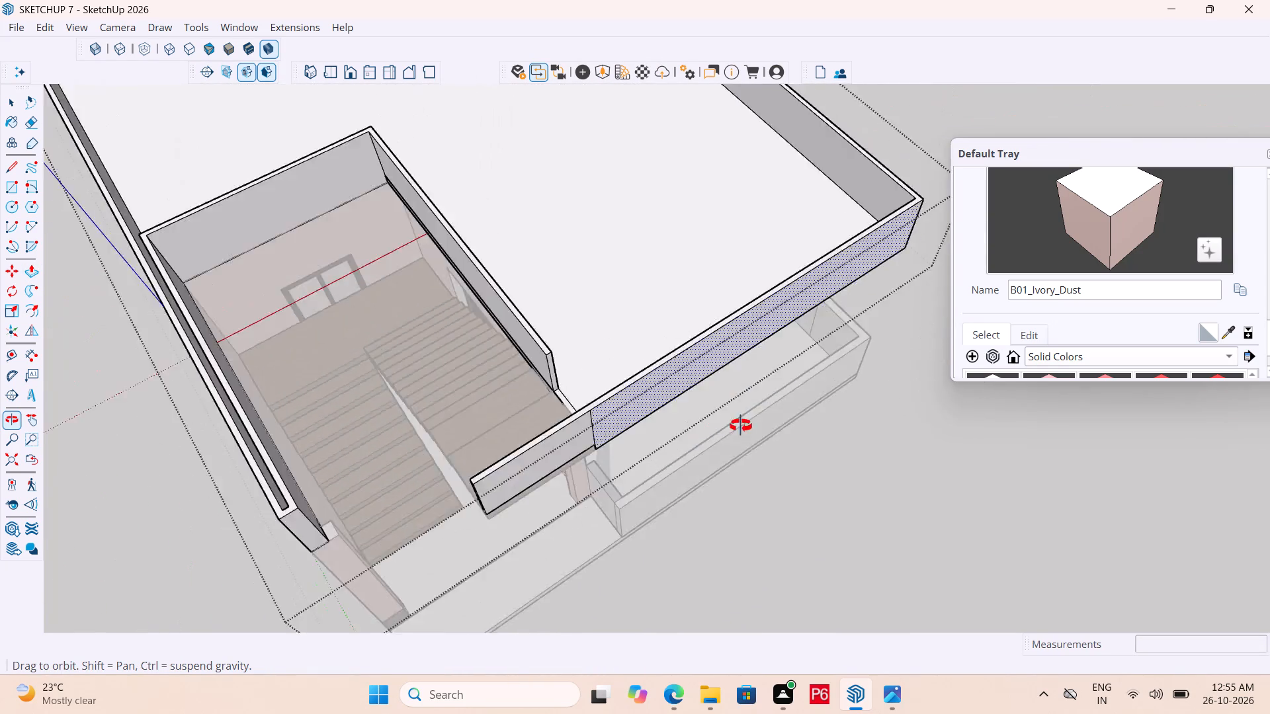
{"action": "middle_click_drag", "start_coordinate": [741, 426], "coordinate": [974, 370]}
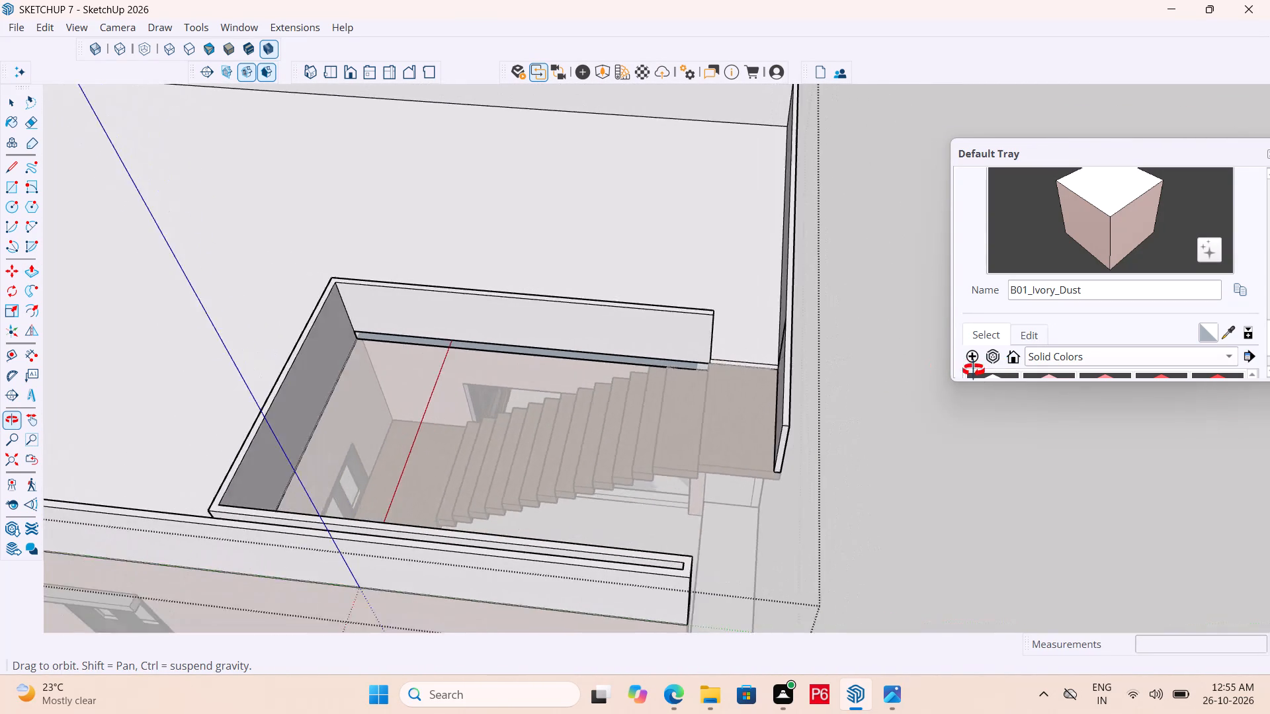
{"action": "middle_click_drag", "start_coordinate": [974, 370], "coordinate": [339, 370]}
{"action": "scroll", "coordinate": [462, 403], "scroll_direction": "down", "scroll_amount": 5}
Close the roof slab group to return to the whole model.
{"action": "key", "text": "space"}
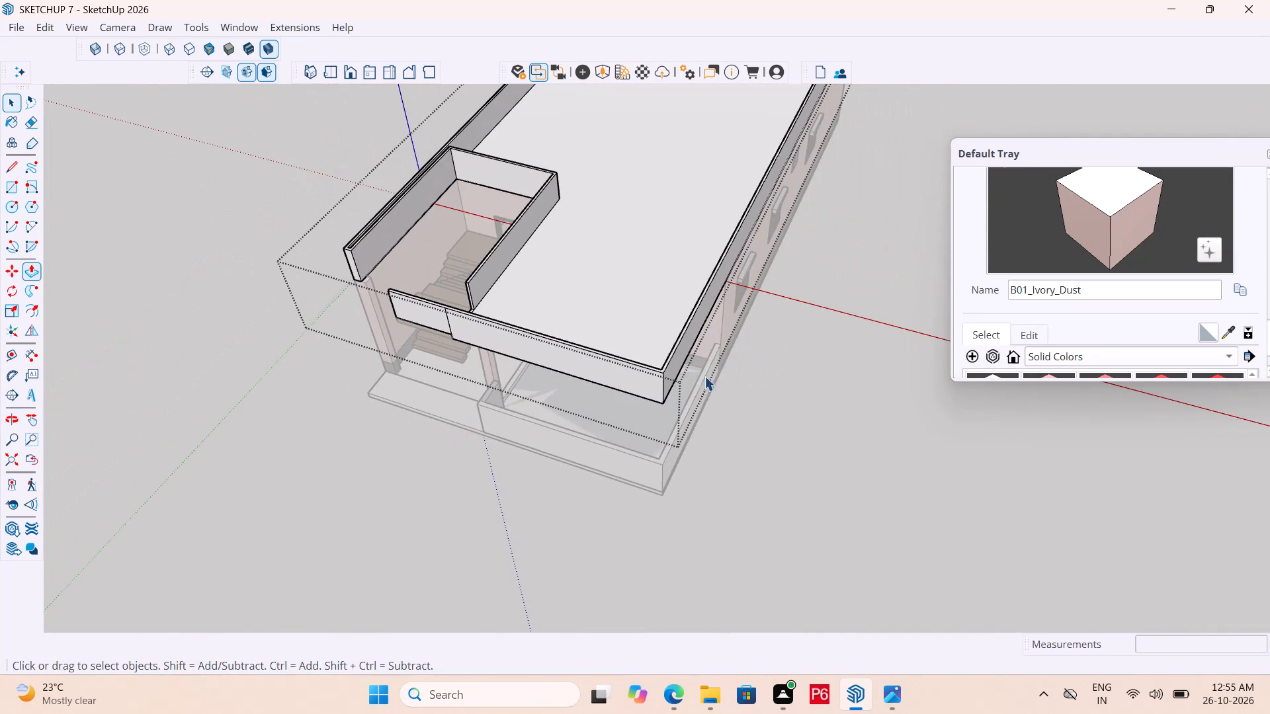
{"action": "left_click", "coordinate": [767, 381]}
Examine the whole house from the front, both sides and above, including the parapet and staircase.
{"action": "middle_click_drag", "start_coordinate": [579, 337], "coordinate": [753, 200]}
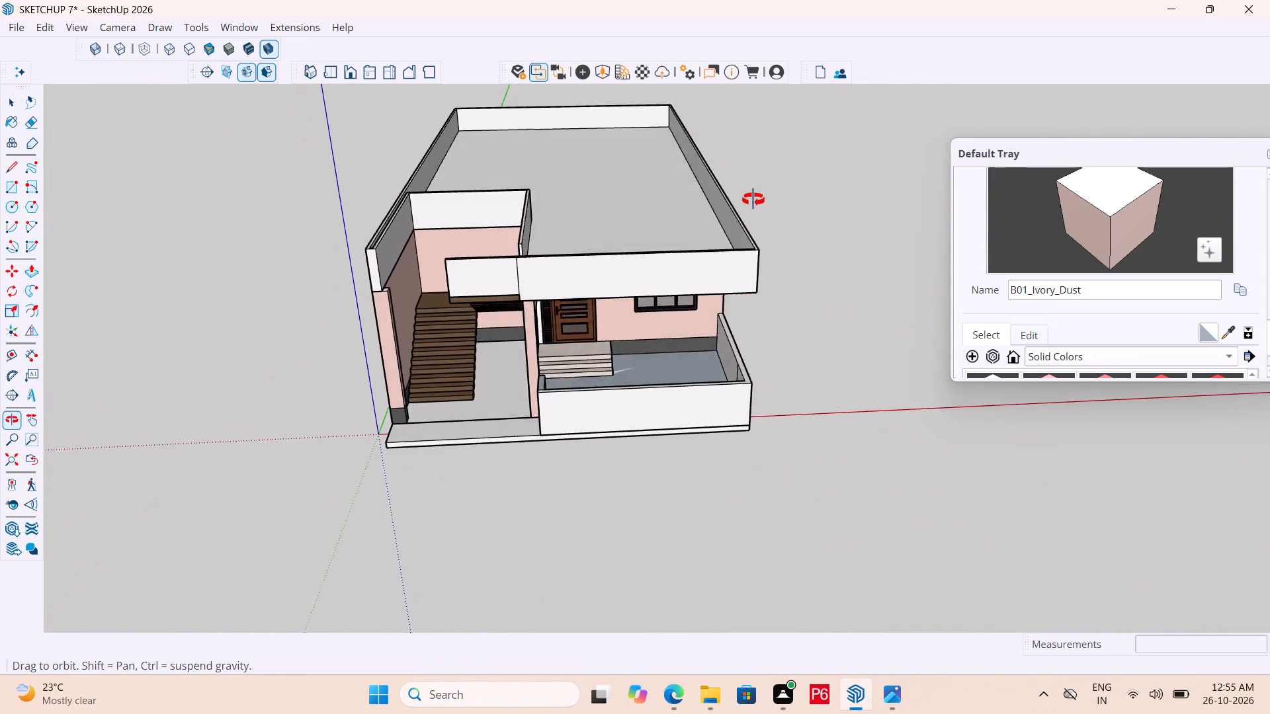
{"action": "middle_click_drag", "start_coordinate": [753, 200], "coordinate": [686, 184]}
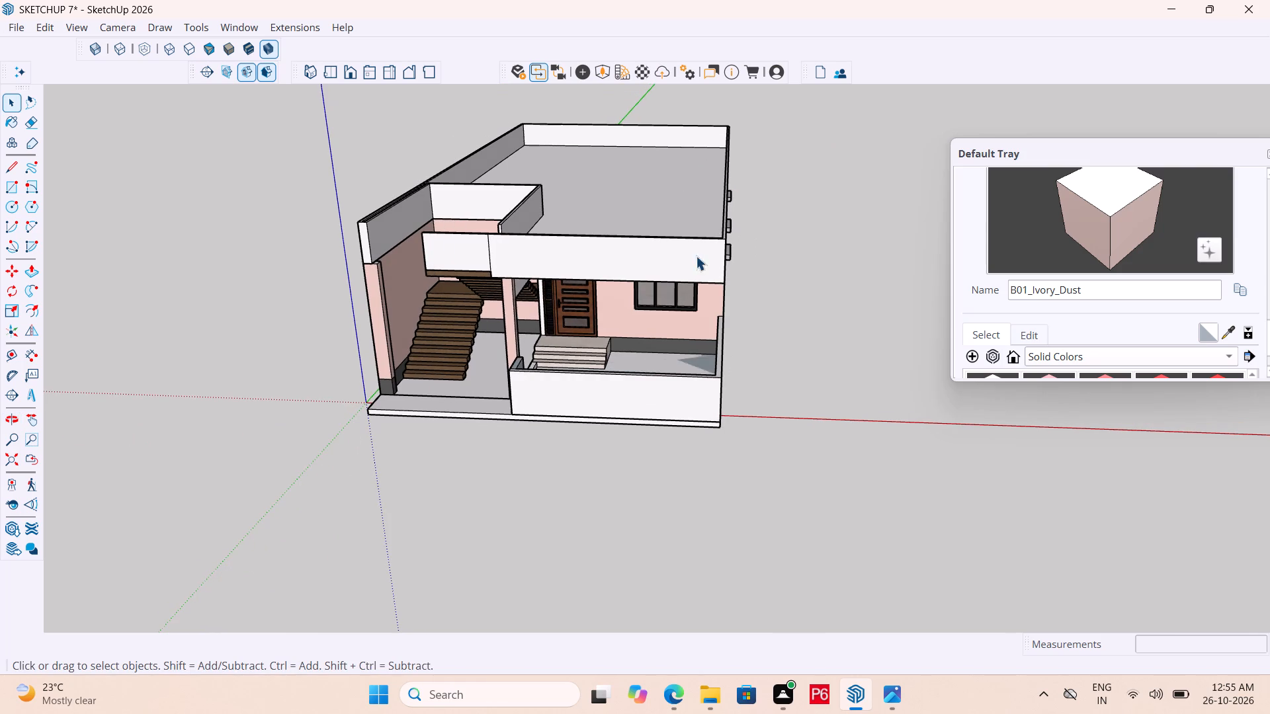
{"action": "middle_click_drag", "start_coordinate": [696, 256], "coordinate": [894, 225]}
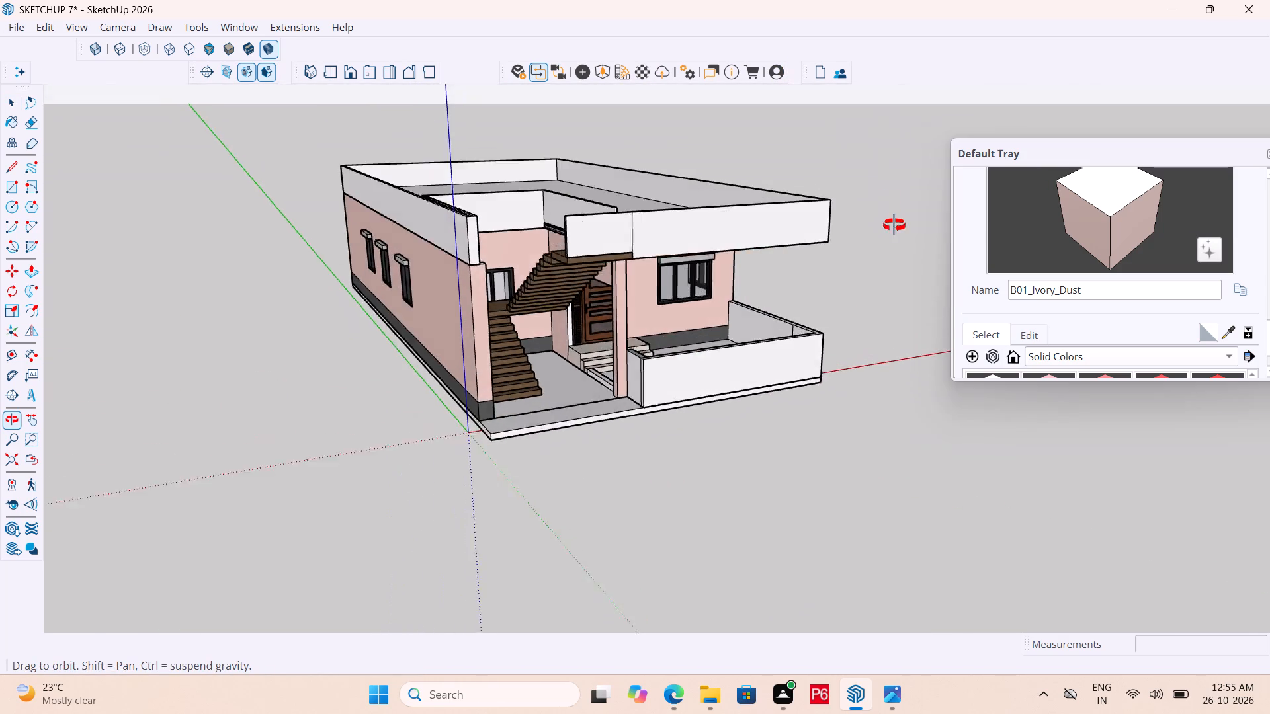
{"action": "middle_click_drag", "start_coordinate": [894, 225], "coordinate": [789, 294]}
{"action": "middle_click_drag", "start_coordinate": [711, 299], "coordinate": [656, 305]}
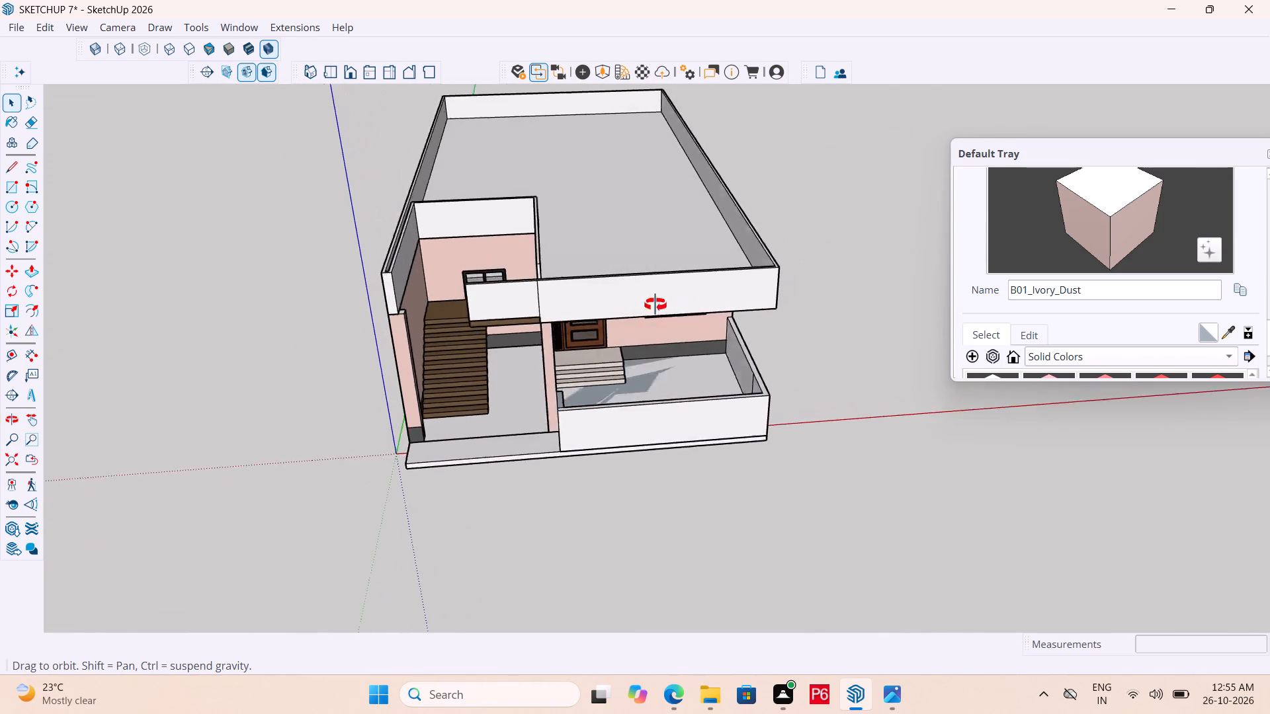
{"action": "middle_click_drag", "start_coordinate": [656, 305], "coordinate": [452, 158]}
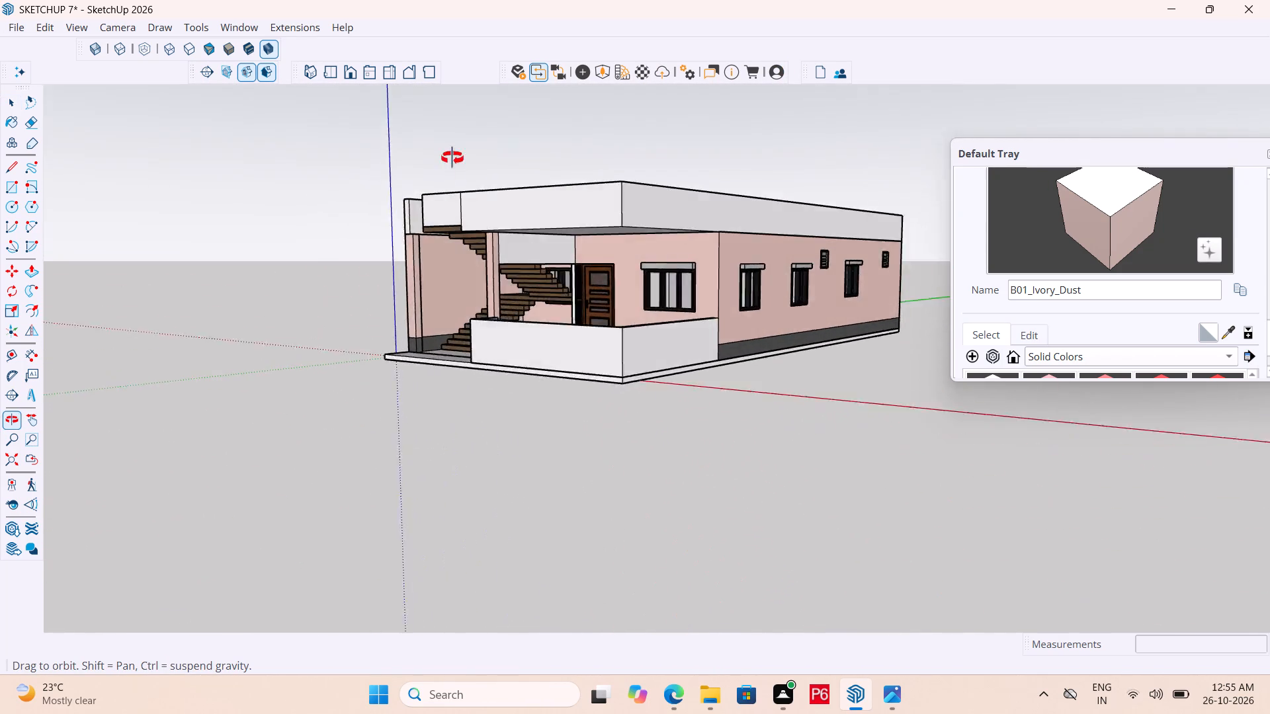
{"action": "middle_click_drag", "start_coordinate": [452, 158], "coordinate": [468, 153]}
{"action": "middle_click_drag", "start_coordinate": [470, 159], "coordinate": [534, 317]}
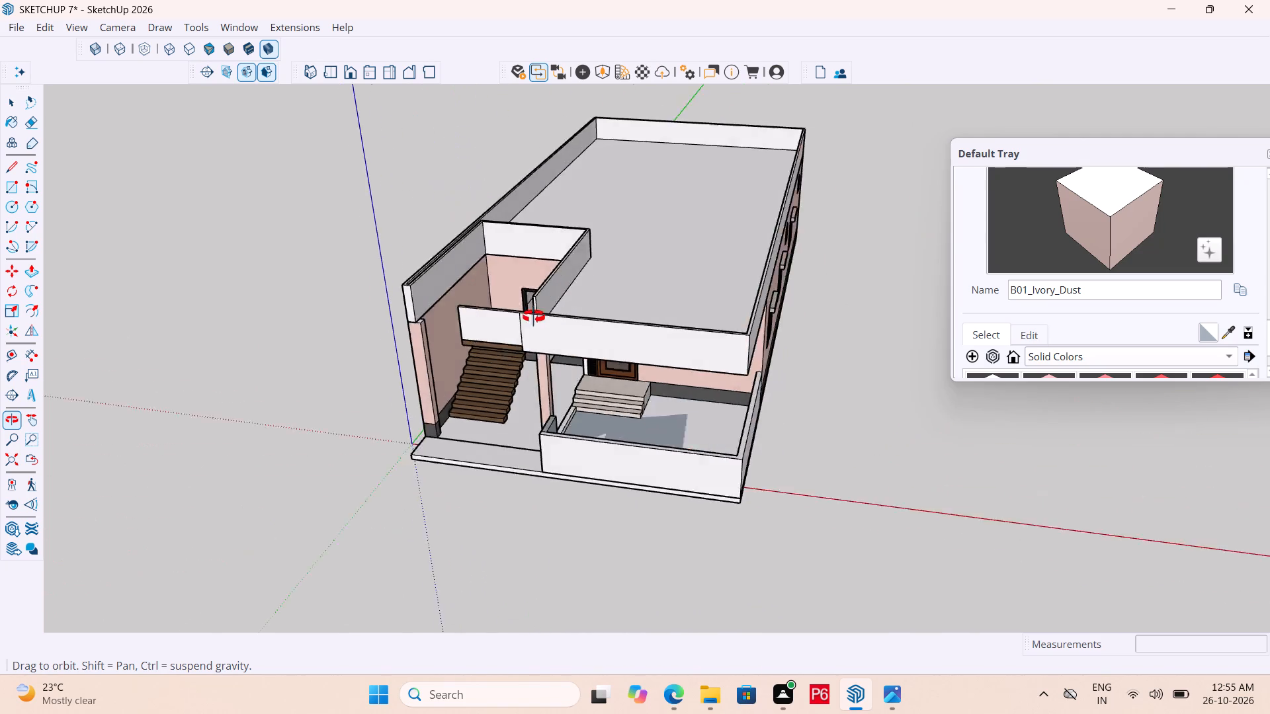
{"action": "middle_click_drag", "start_coordinate": [534, 317], "coordinate": [495, 313]}
Save the house model in its existing file.
{"action": "key", "text": "ctrl+s"}
{"action": "key", "text": "ctrl+s"}
{"action": "key", "text": "ctrl+s"}
{"action": "key", "text": "ctrl+s"}
{"action": "key", "text": "ctrl+s"}
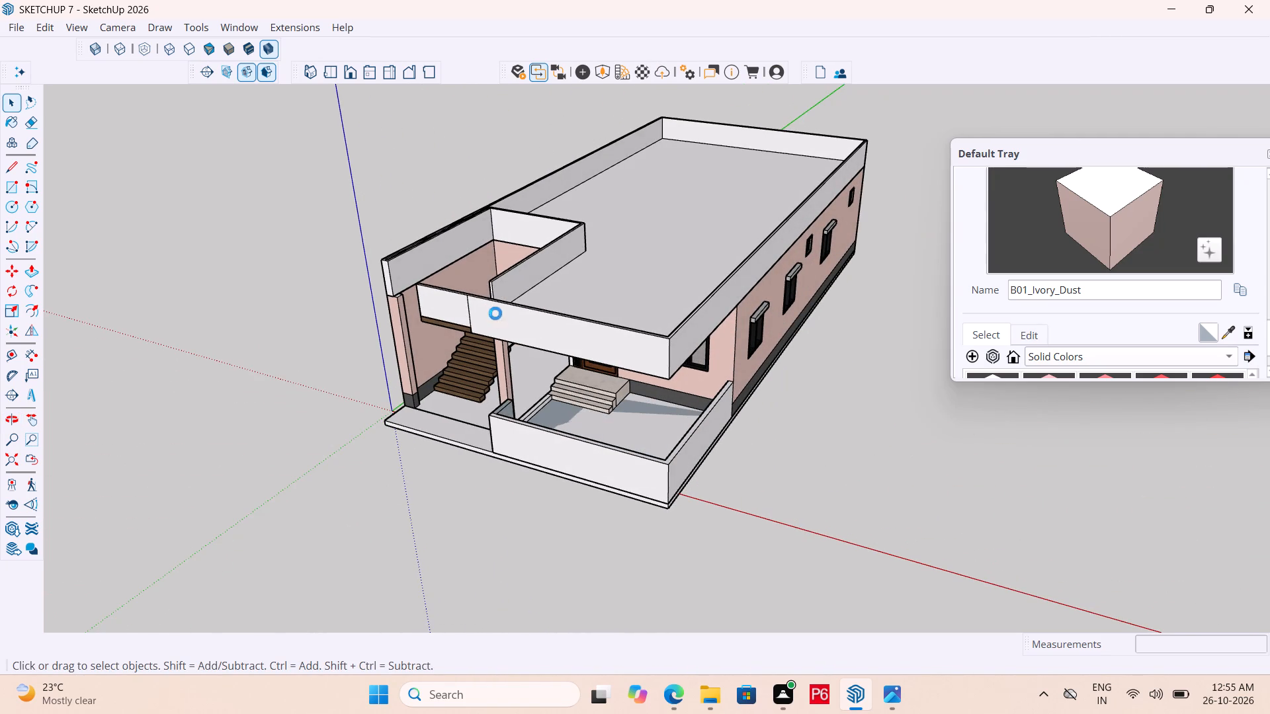
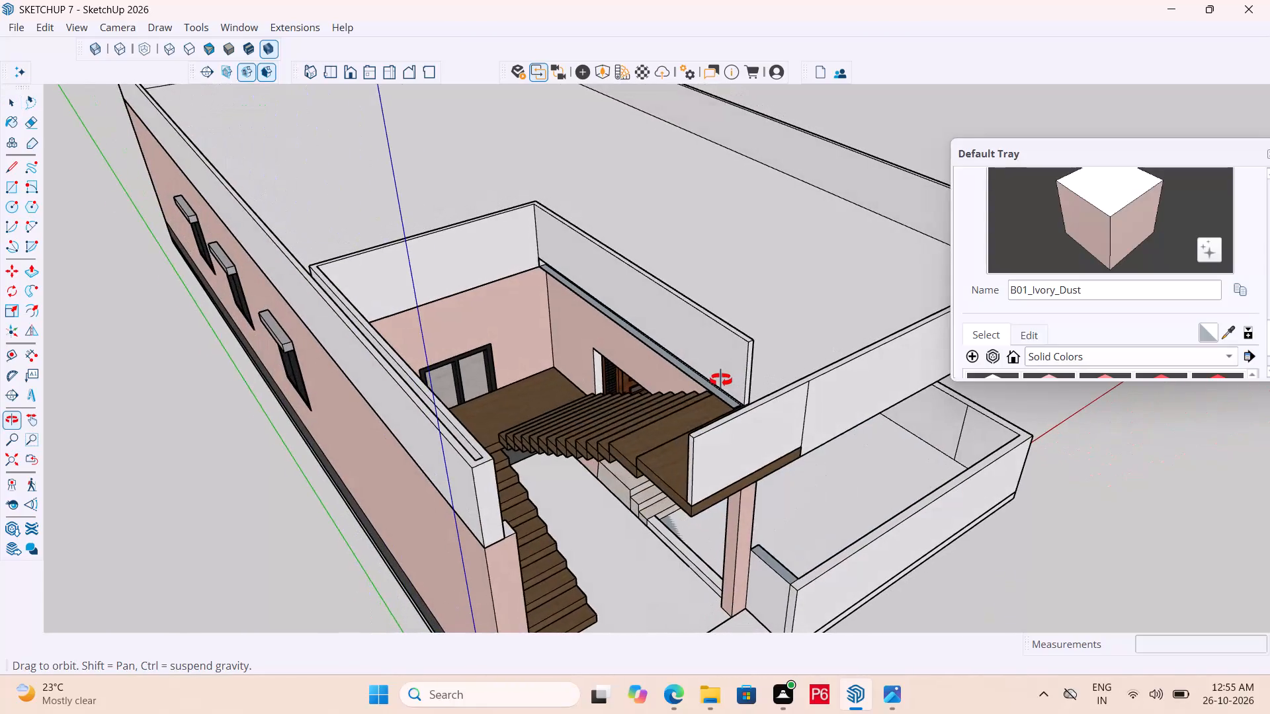
Undo the parapet opening and the parapet raise, back to the flat parapet outline on the roof slab.
{"action": "scroll", "coordinate": [818, 358], "scroll_direction": "up", "scroll_amount": 6}
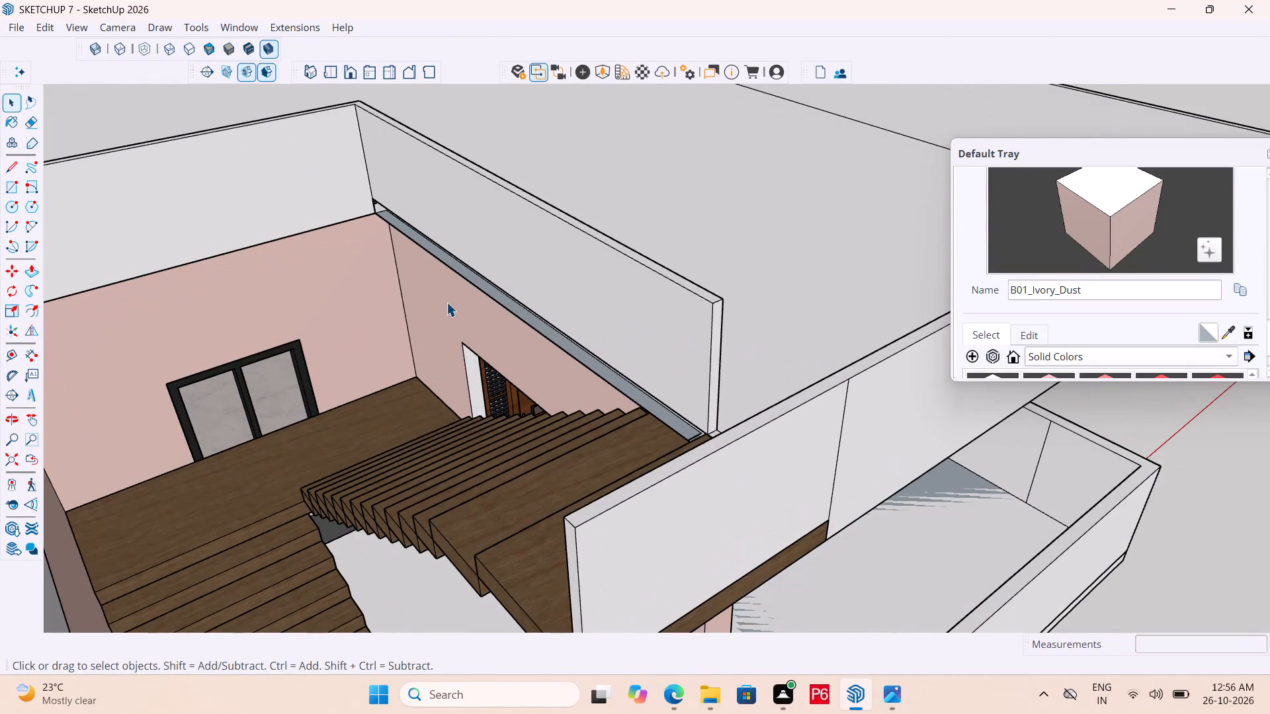
{"action": "scroll", "coordinate": [446, 302], "scroll_direction": "down", "scroll_amount": 2}
{"action": "middle_click_drag", "start_coordinate": [544, 280], "coordinate": [741, 264]}
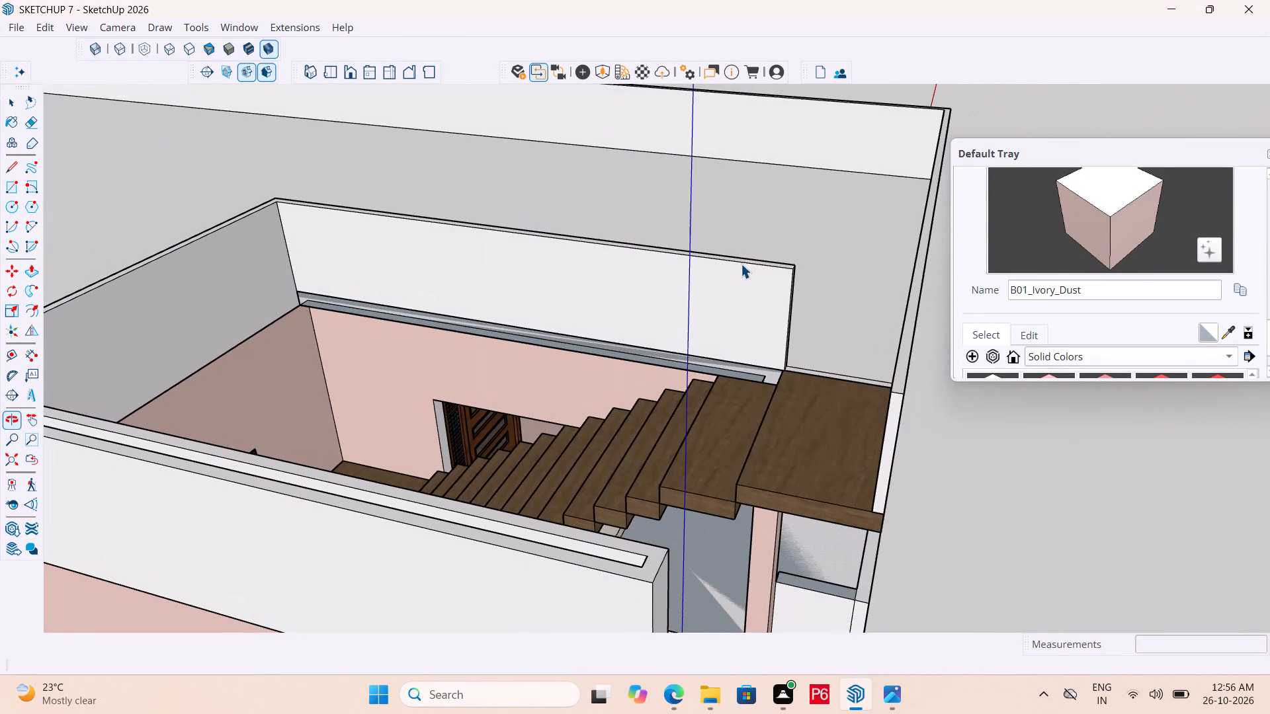
{"action": "key", "text": "ctrl+z"}
{"action": "key", "text": "ctrl+z"}
{"action": "key", "text": "ctrl+z"}
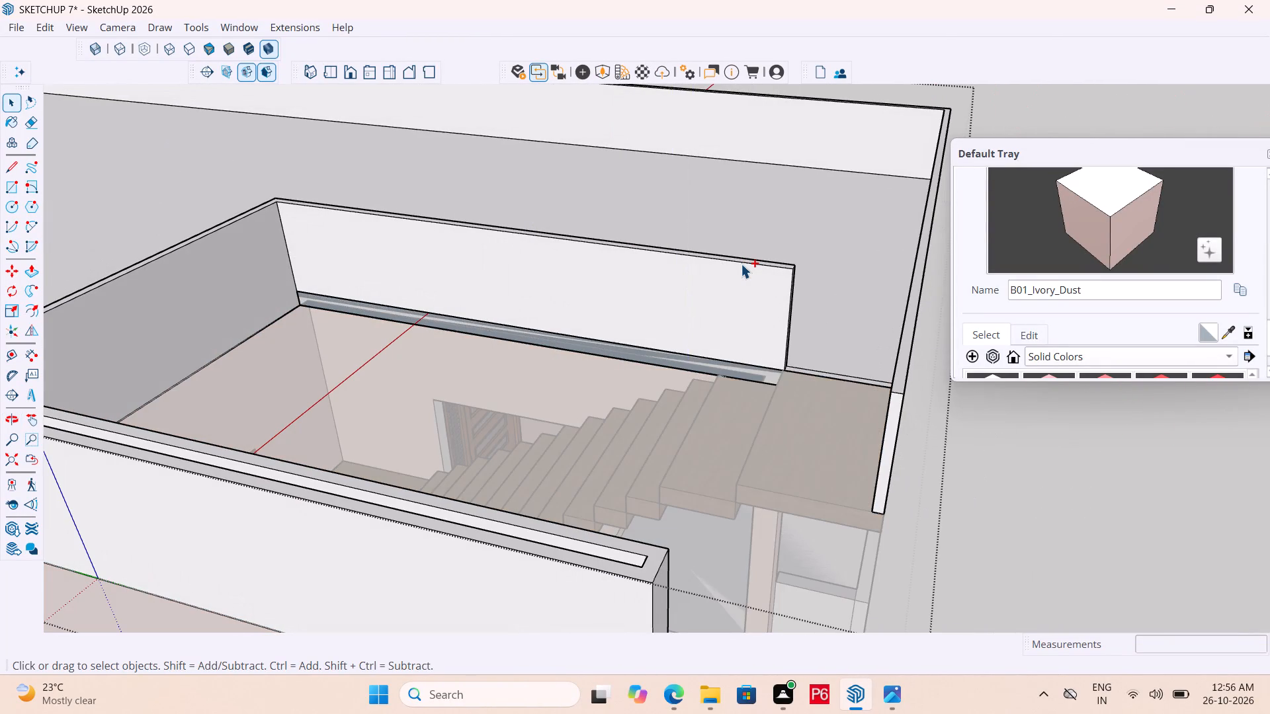
{"action": "key", "text": "ctrl+z"}
{"action": "key", "text": "ctrl+z"}
{"action": "key", "text": "ctrl+z"}
{"action": "key", "text": "ctrl+z"}
{"action": "key", "text": "ctrl+z"}
{"action": "key", "text": "ctrl+z"}
{"action": "key", "text": "ctrl+z"}
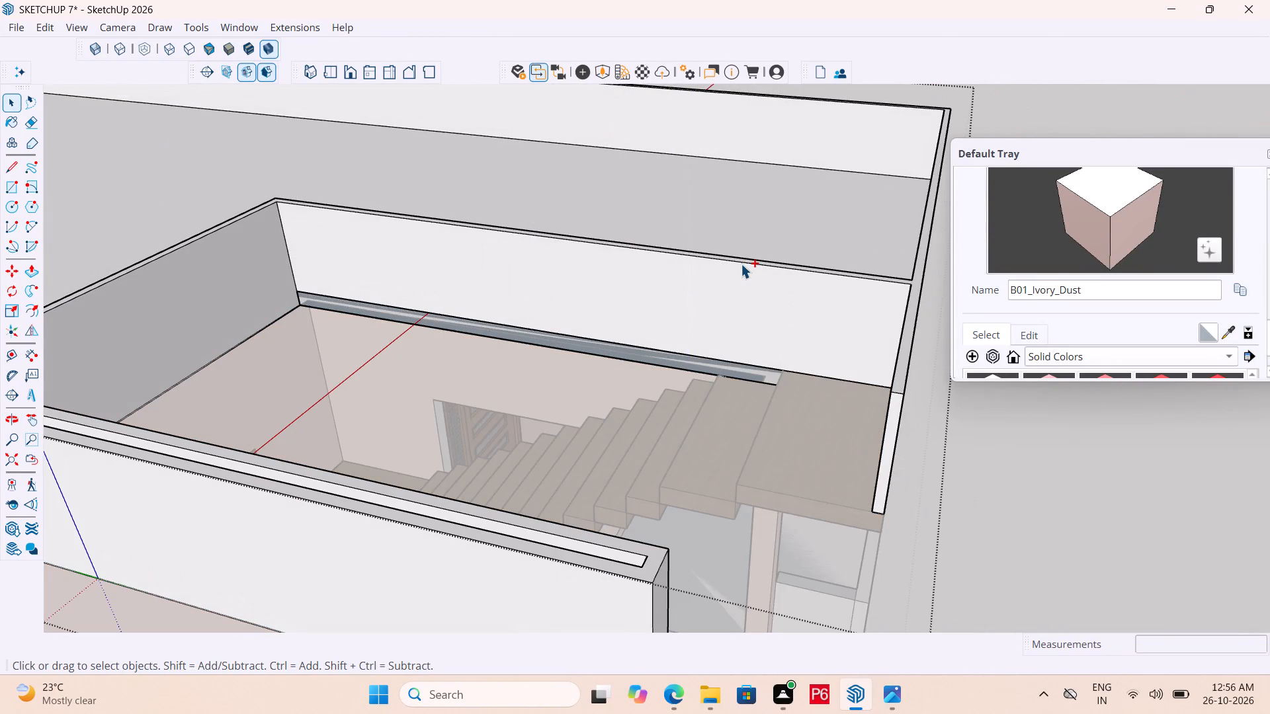
{"action": "key", "text": "ctrl+z"}
{"action": "key", "text": "ctrl+z"}
{"action": "key", "text": "ctrl+z"}
{"action": "key", "text": "ctrl+z"}
{"action": "key", "text": "ctrl+z"}
{"action": "key", "text": "ctrl+z"}
{"action": "key", "text": "ctrl+z"}
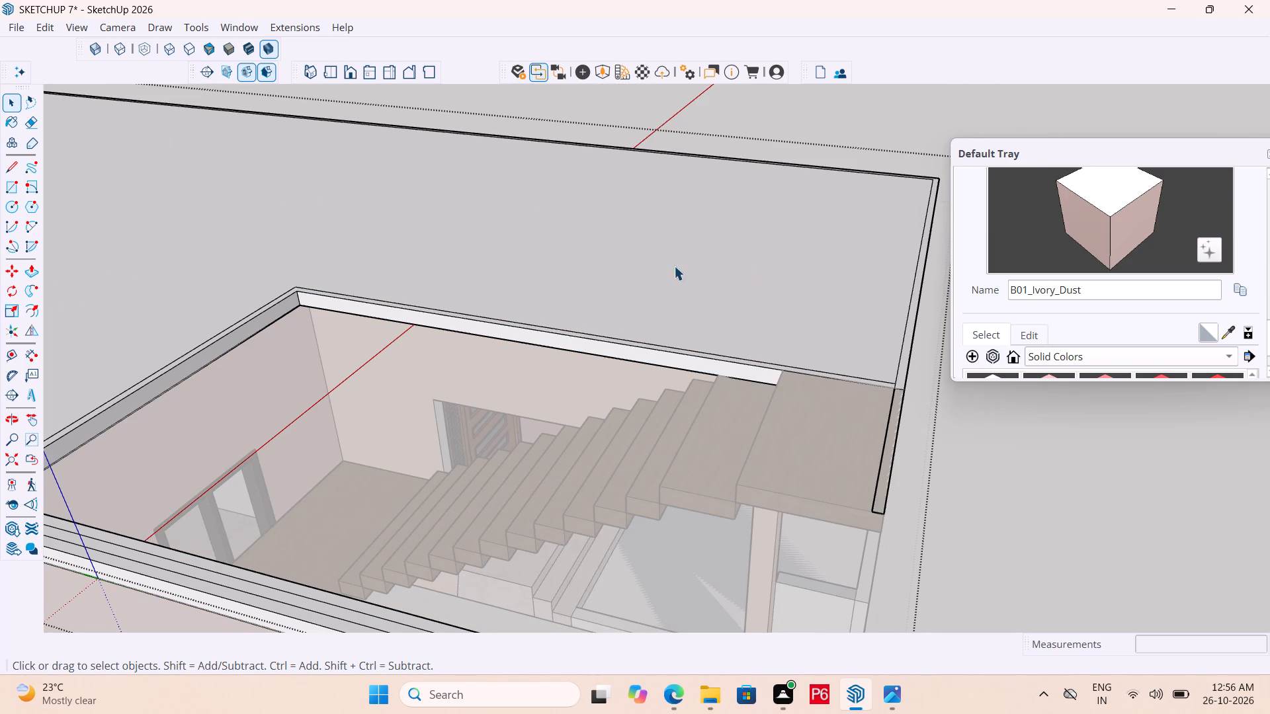
Raise the flat parapet outline around the roof slab and stairwell by 4' with Push/Pull.
{"action": "scroll", "coordinate": [647, 270], "scroll_direction": "down", "scroll_amount": 1}
{"action": "middle_click_drag", "start_coordinate": [647, 270], "coordinate": [560, 308]}
{"action": "key", "text": "space"}
{"action": "scroll", "coordinate": [755, 448], "scroll_direction": "up", "scroll_amount": 4}
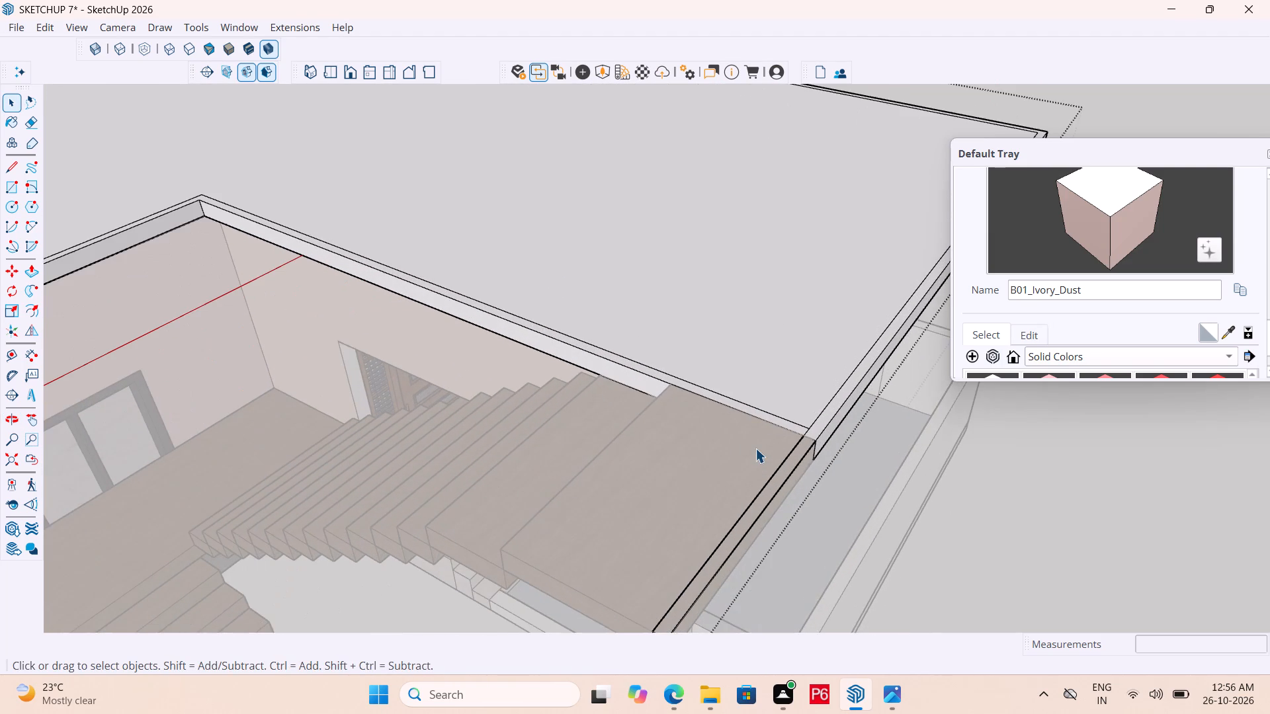
{"action": "scroll", "coordinate": [765, 421], "scroll_direction": "up", "scroll_amount": 3}
{"action": "left_click", "coordinate": [769, 417]}
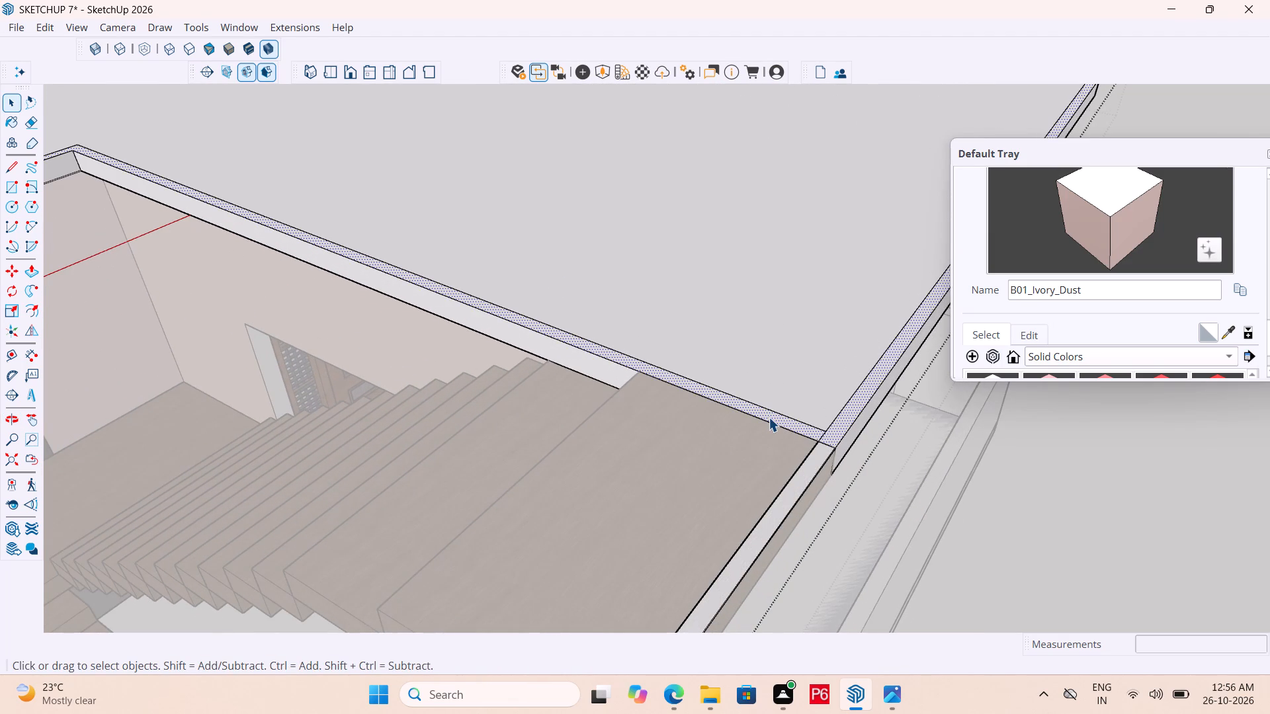
{"action": "key", "text": "p"}
{"action": "left_click", "coordinate": [769, 417]}
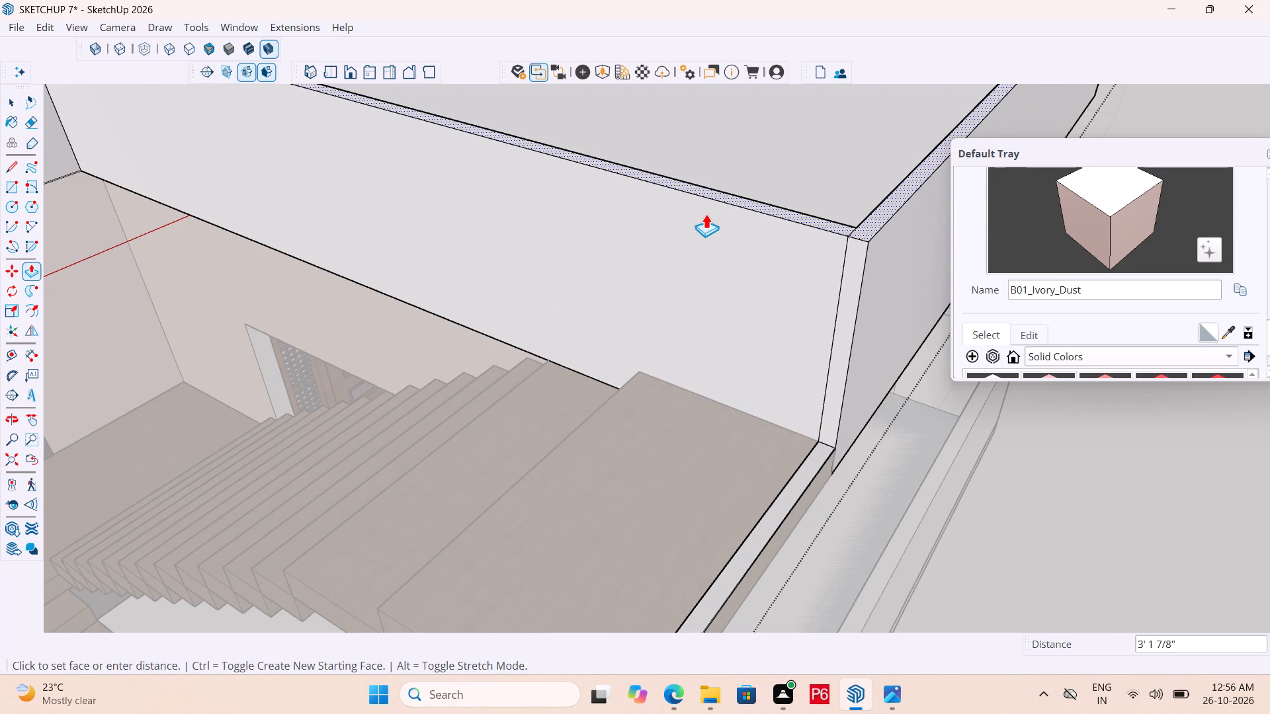
{"action": "type", "text": "4'"}
{"action": "key", "text": "Return"}
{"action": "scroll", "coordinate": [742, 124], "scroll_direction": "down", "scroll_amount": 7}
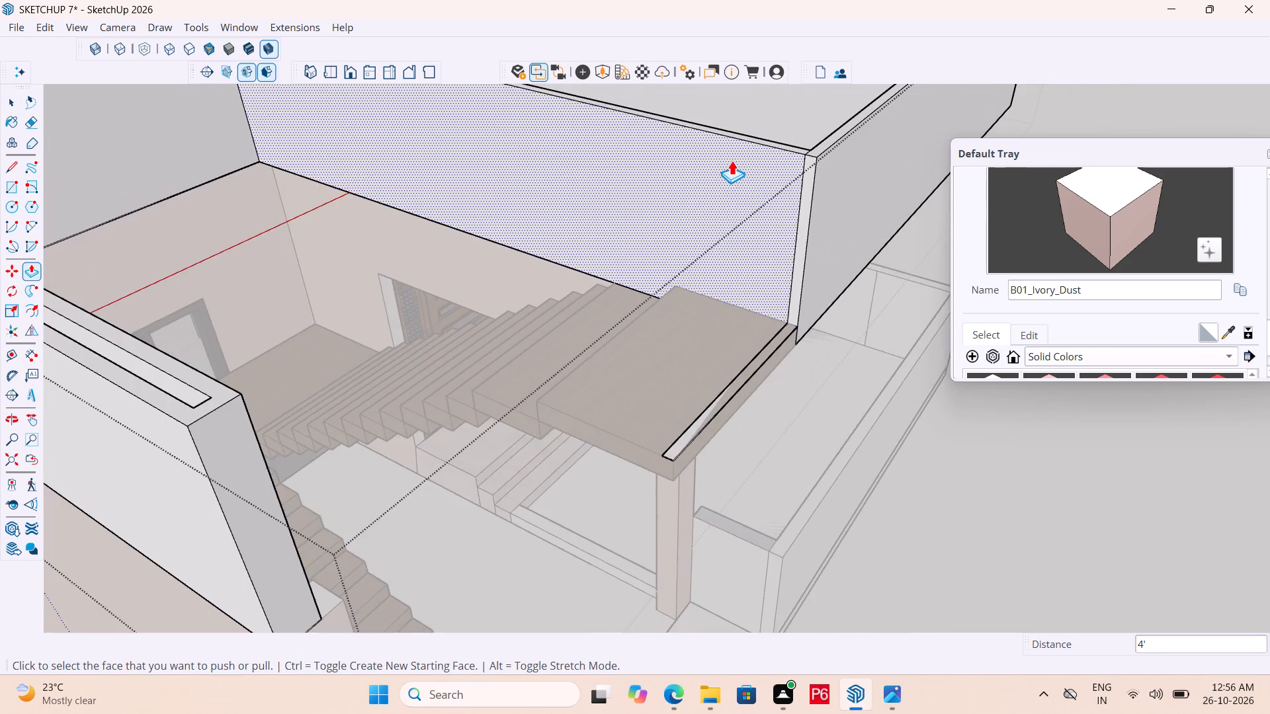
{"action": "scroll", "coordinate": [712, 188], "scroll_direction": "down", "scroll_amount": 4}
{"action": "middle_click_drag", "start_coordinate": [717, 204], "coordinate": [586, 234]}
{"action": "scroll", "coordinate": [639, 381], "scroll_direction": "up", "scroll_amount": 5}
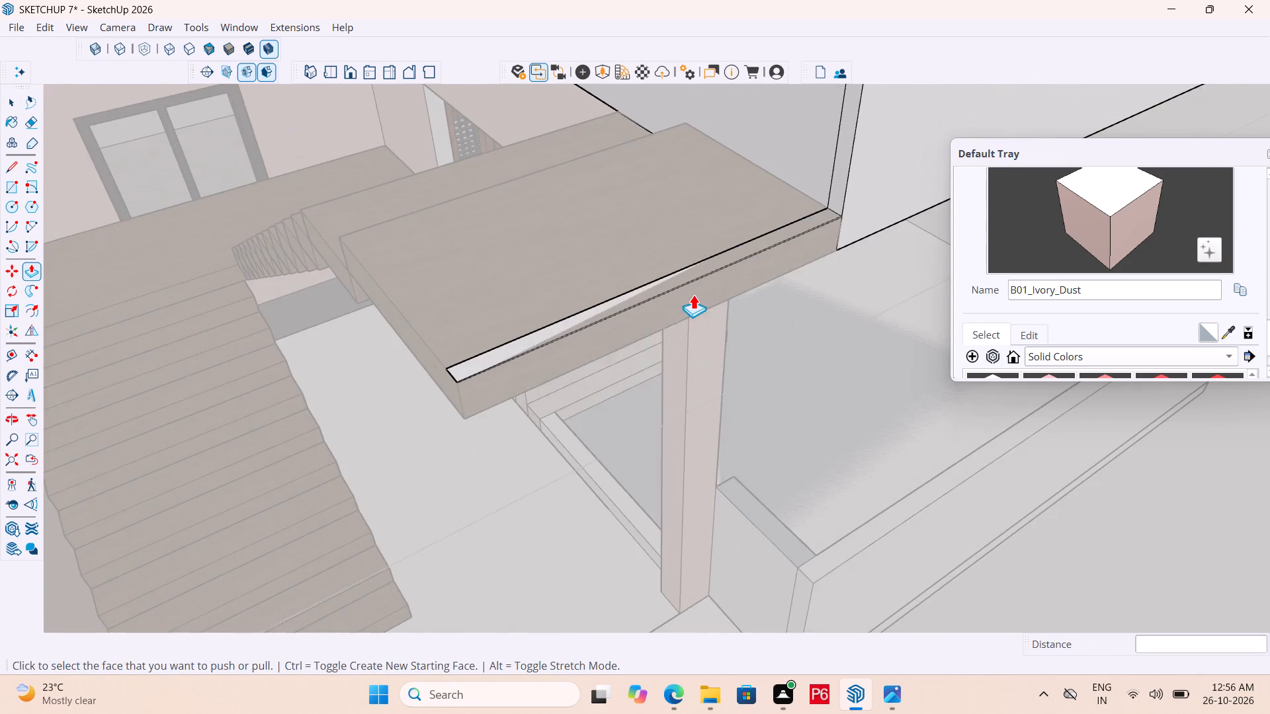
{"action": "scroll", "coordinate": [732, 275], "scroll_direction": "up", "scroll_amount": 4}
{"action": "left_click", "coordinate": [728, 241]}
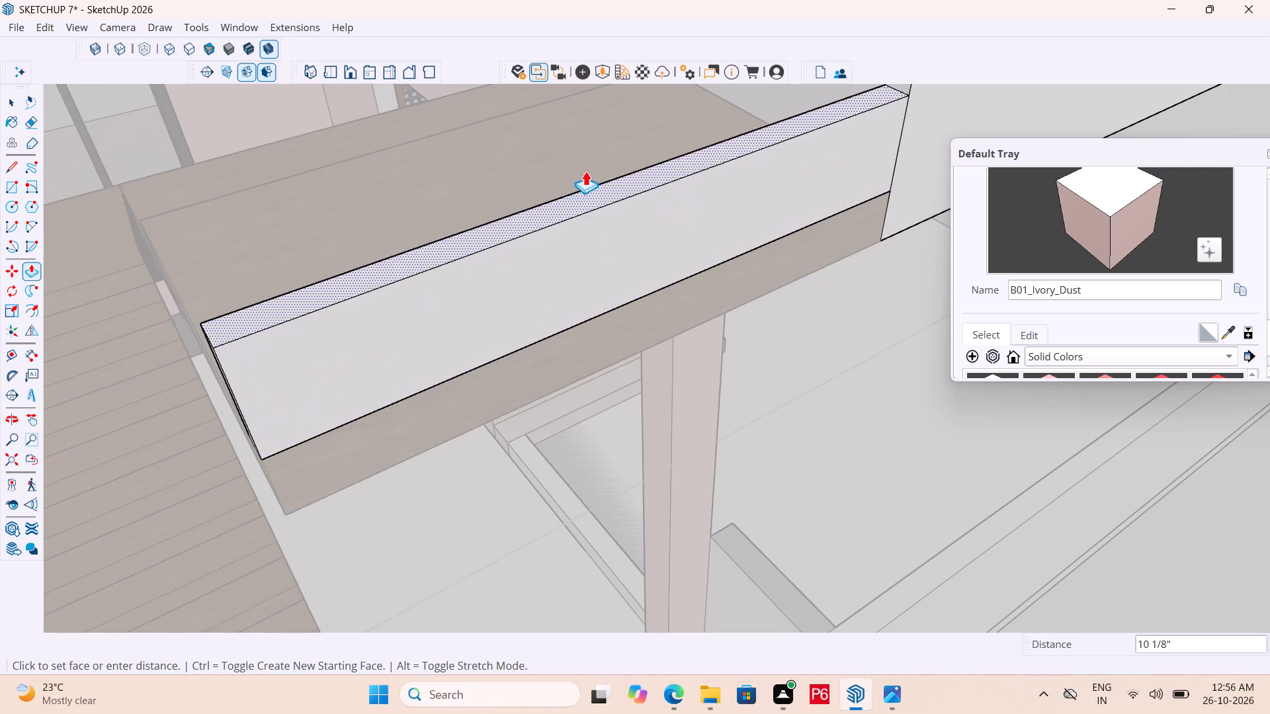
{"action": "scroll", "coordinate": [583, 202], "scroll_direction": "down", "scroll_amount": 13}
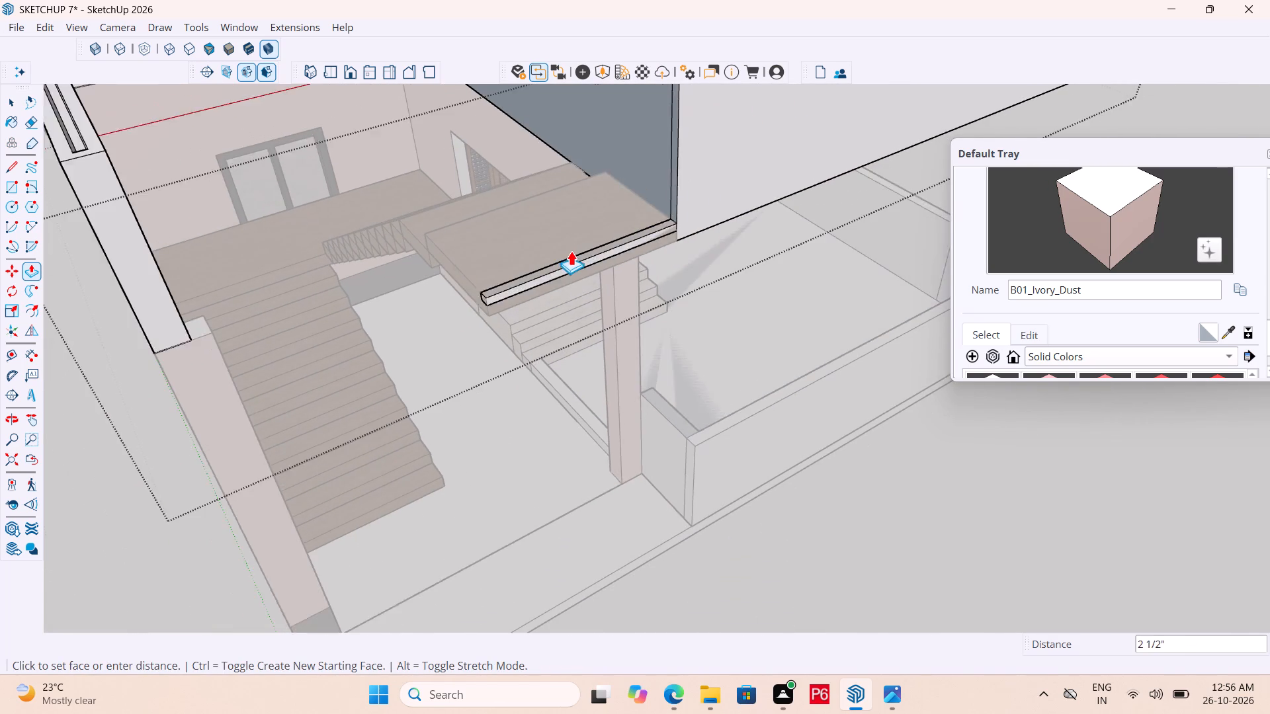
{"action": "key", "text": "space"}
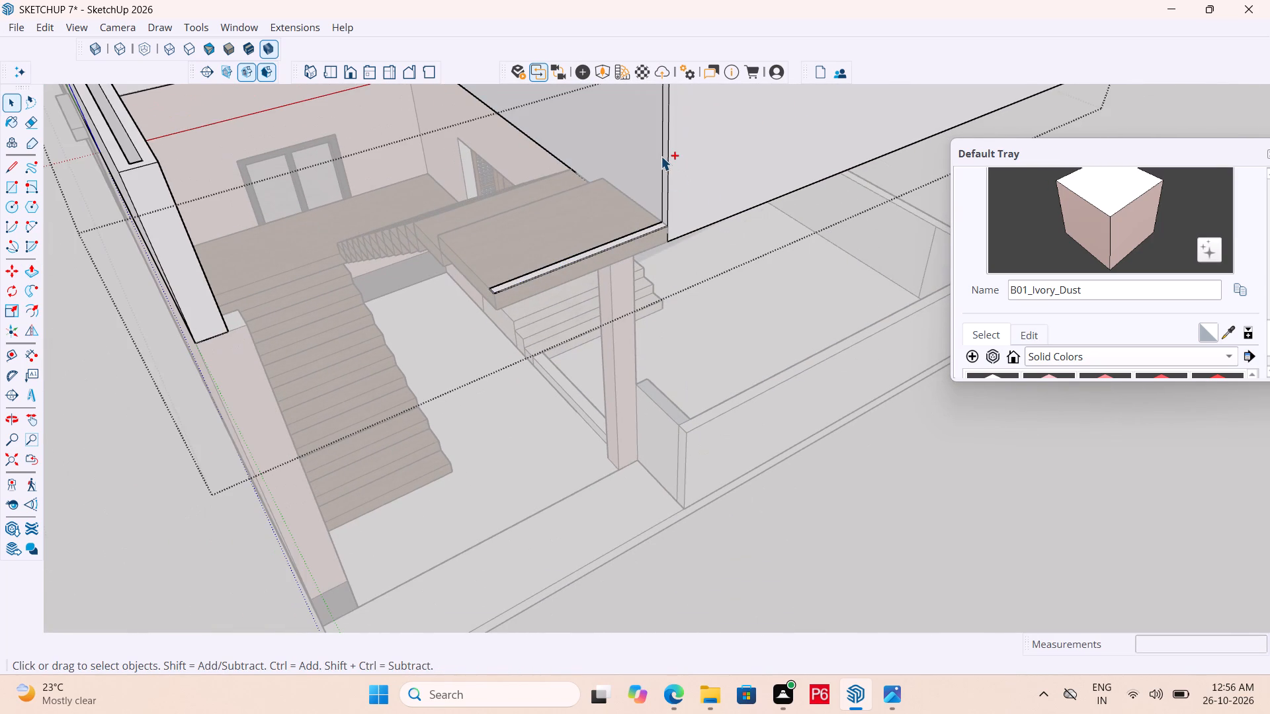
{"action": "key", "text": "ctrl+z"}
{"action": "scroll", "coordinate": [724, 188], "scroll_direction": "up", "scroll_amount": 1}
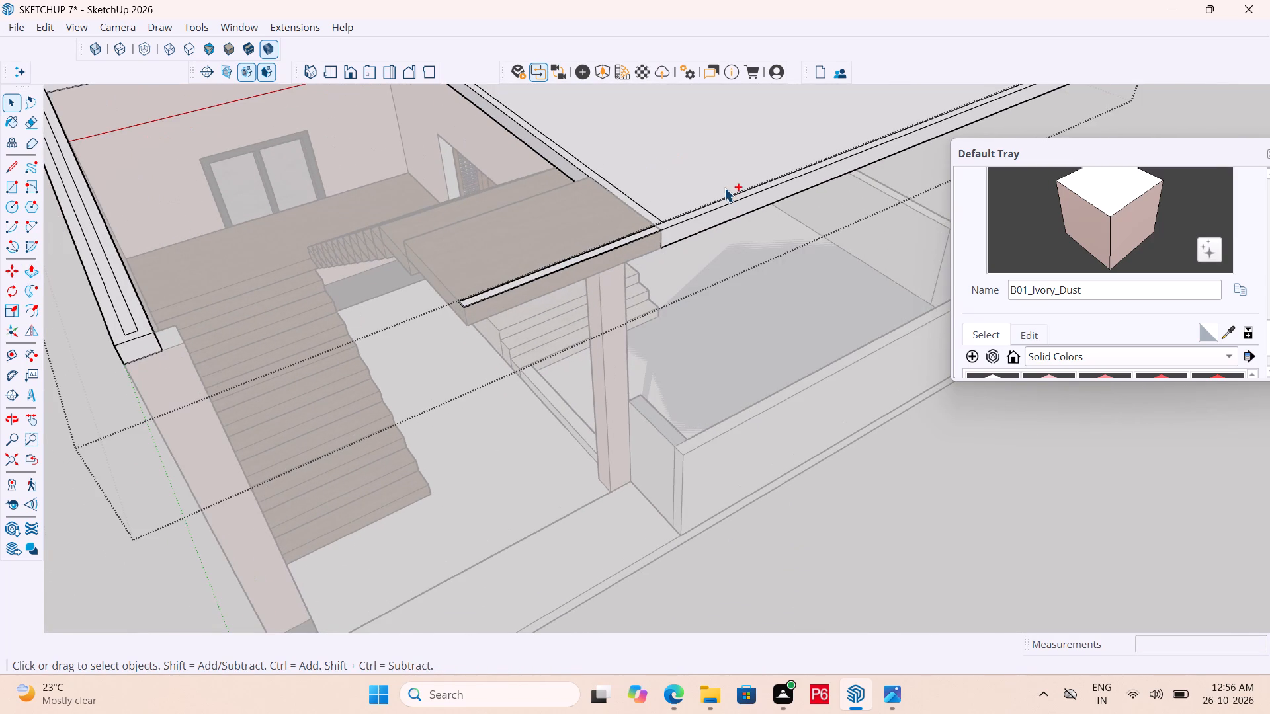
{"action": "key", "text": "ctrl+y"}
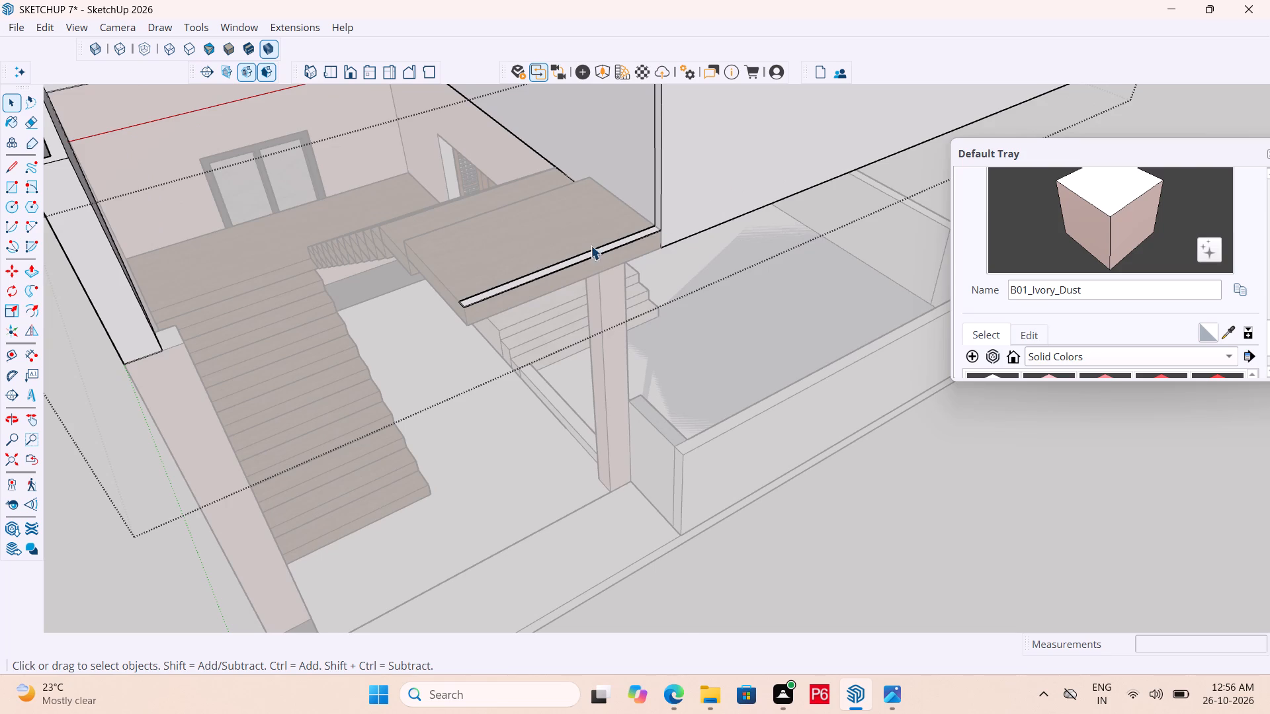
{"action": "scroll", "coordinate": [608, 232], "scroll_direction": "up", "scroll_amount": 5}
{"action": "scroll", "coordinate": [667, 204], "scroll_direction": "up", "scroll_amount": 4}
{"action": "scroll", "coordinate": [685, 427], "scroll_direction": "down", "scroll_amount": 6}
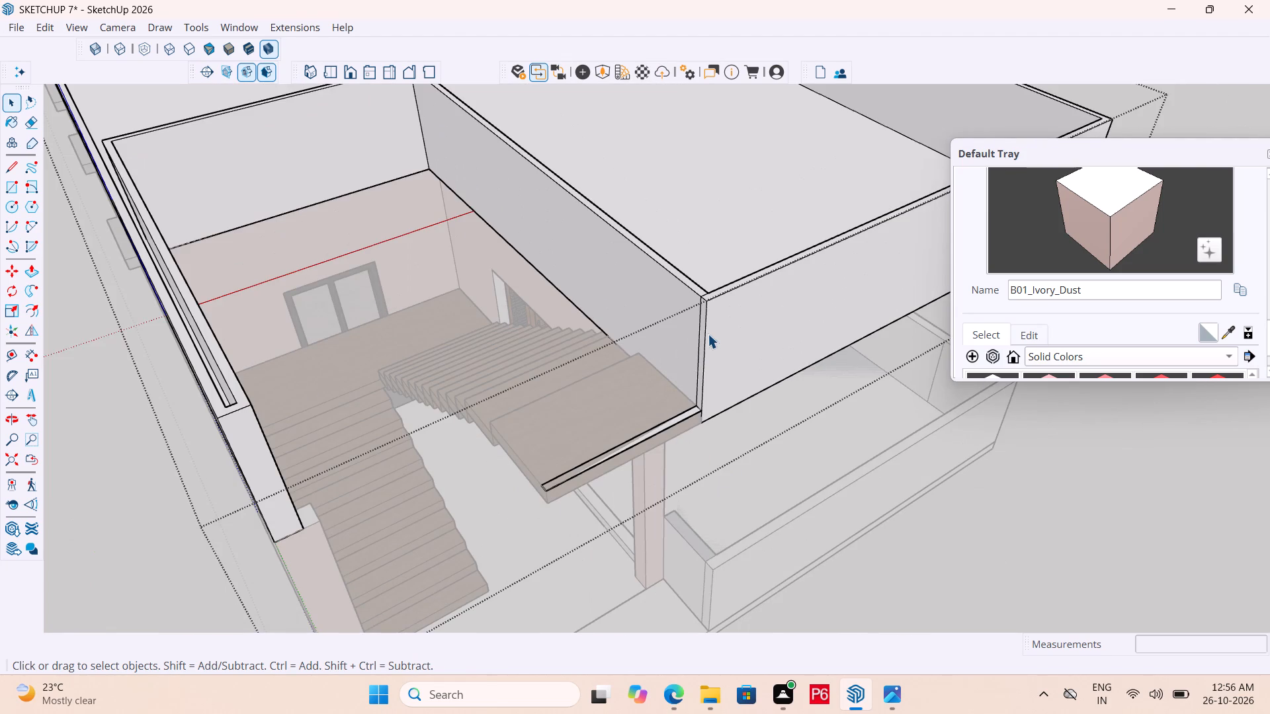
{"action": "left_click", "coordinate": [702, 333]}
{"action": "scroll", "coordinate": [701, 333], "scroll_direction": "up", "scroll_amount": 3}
Leave the roof slab group and push the stair landing's outer side face in 3" to the parapet's inner face.
{"action": "key", "text": "space"}
{"action": "left_click", "coordinate": [1009, 551]}
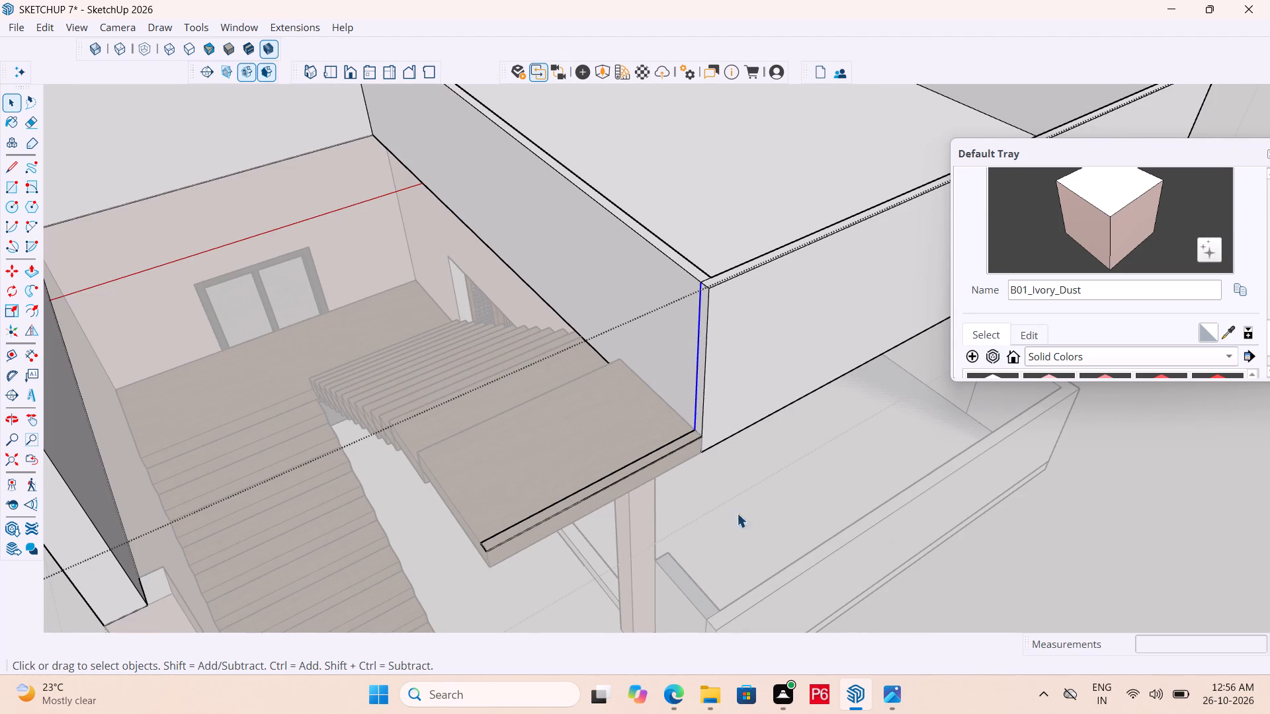
{"action": "double_click", "coordinate": [673, 459]}
{"action": "double_click", "coordinate": [675, 458]}
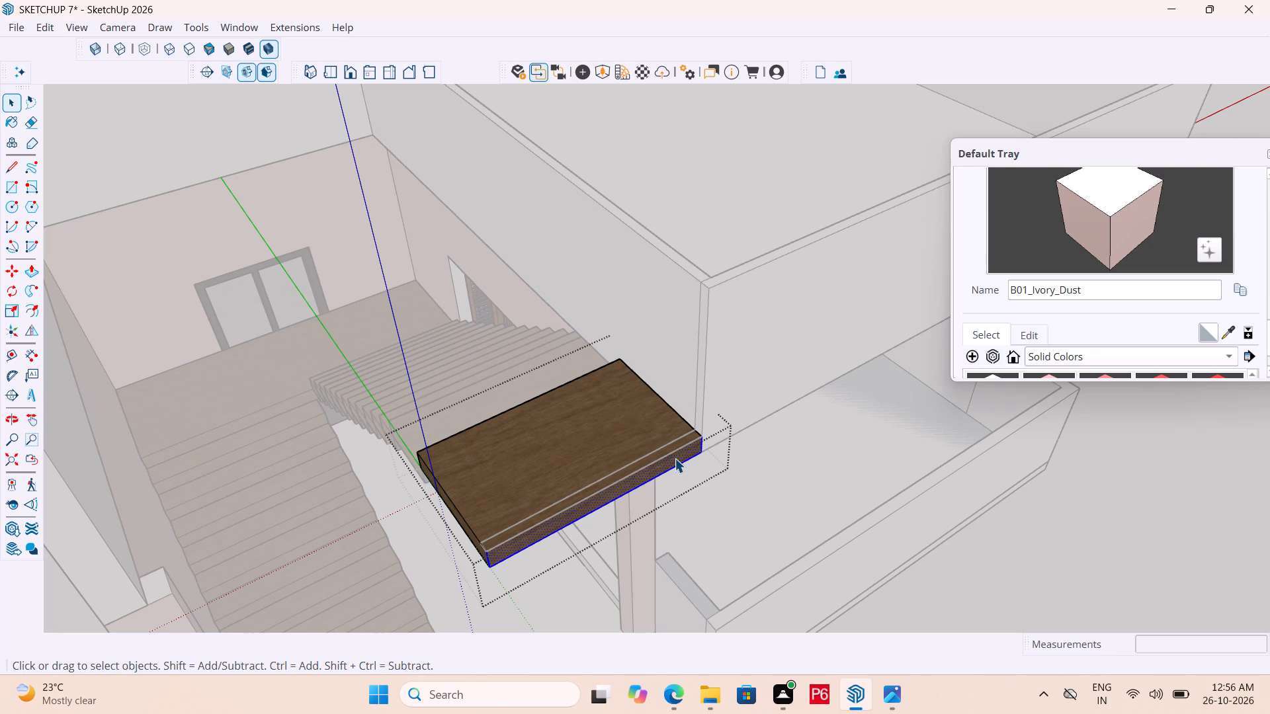
{"action": "key", "text": "o"}
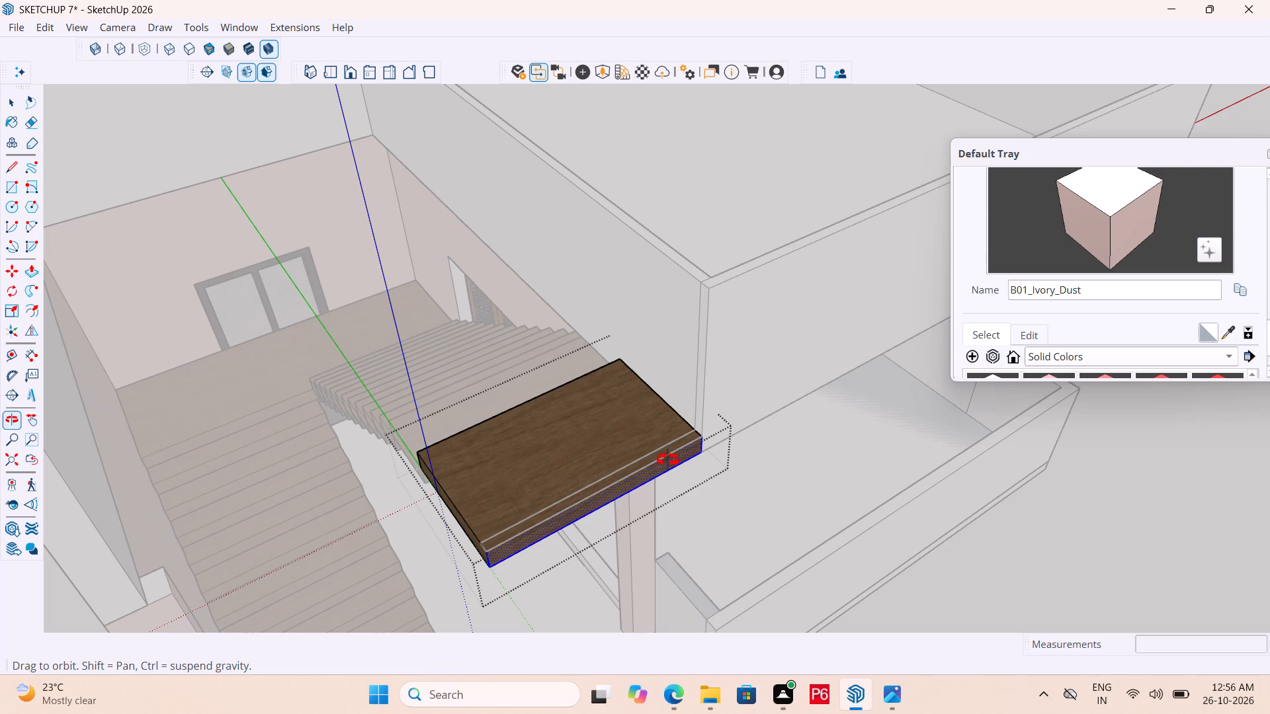
{"action": "key", "text": "p"}
{"action": "left_click", "coordinate": [661, 467]}
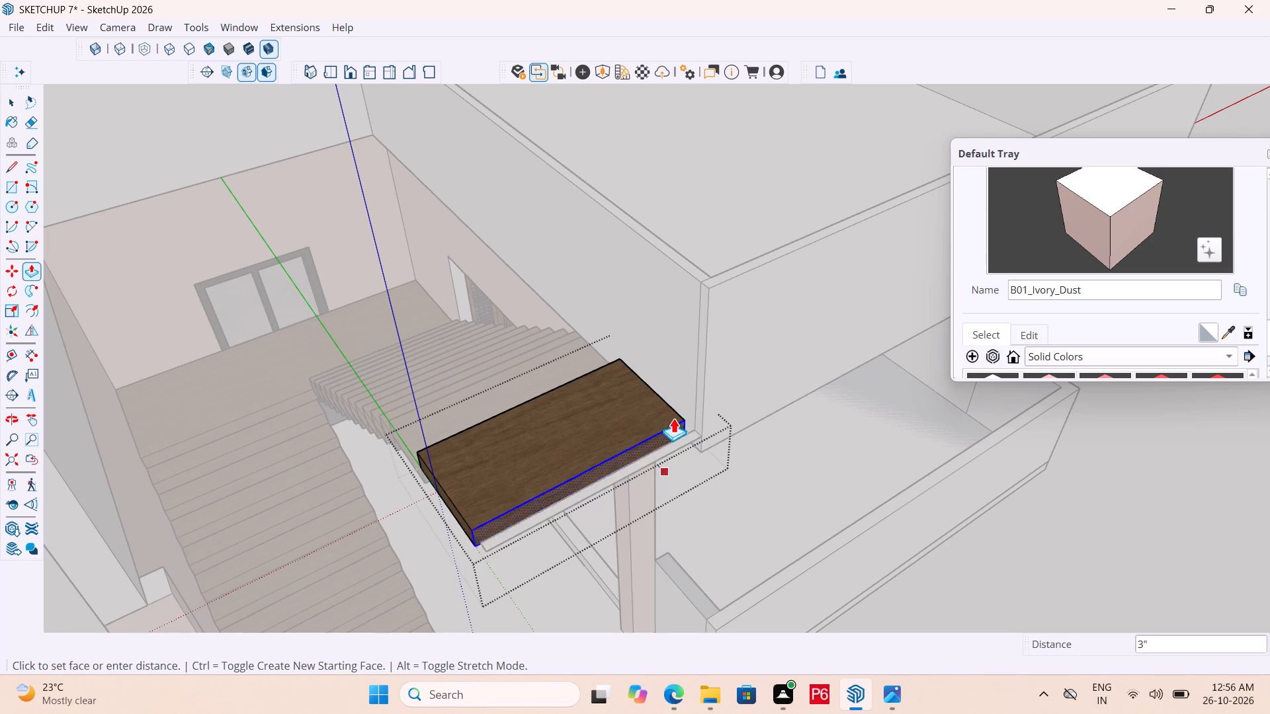
{"action": "scroll", "coordinate": [687, 367], "scroll_direction": "up", "scroll_amount": 5}
{"action": "left_click", "coordinate": [702, 361]}
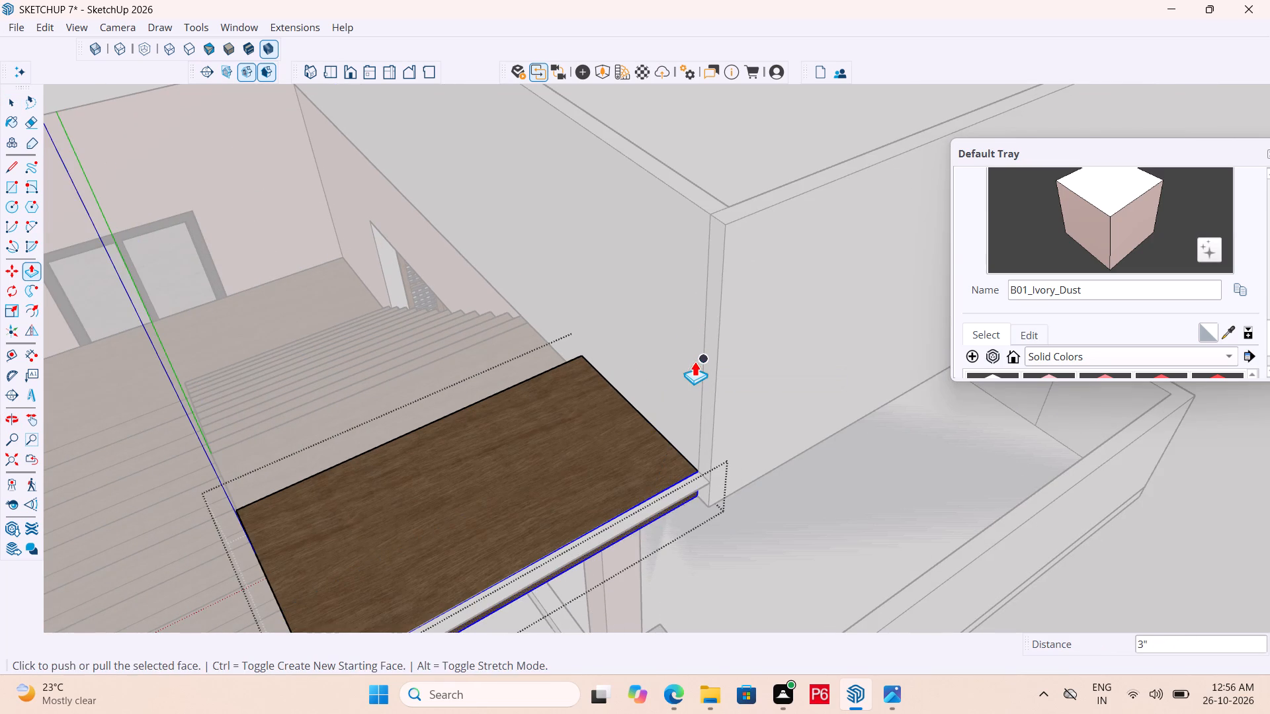
{"action": "key", "text": "space"}
{"action": "middle_click_drag", "start_coordinate": [710, 407], "coordinate": [781, 414]}
{"action": "scroll", "coordinate": [605, 344], "scroll_direction": "down", "scroll_amount": 5}
{"action": "left_click", "coordinate": [928, 551]}
Open the roof slab group and erase the leftover narrow strip along the stair landing's outer edge.
{"action": "scroll", "coordinate": [622, 493], "scroll_direction": "up", "scroll_amount": 5}
{"action": "left_click", "coordinate": [652, 469]}
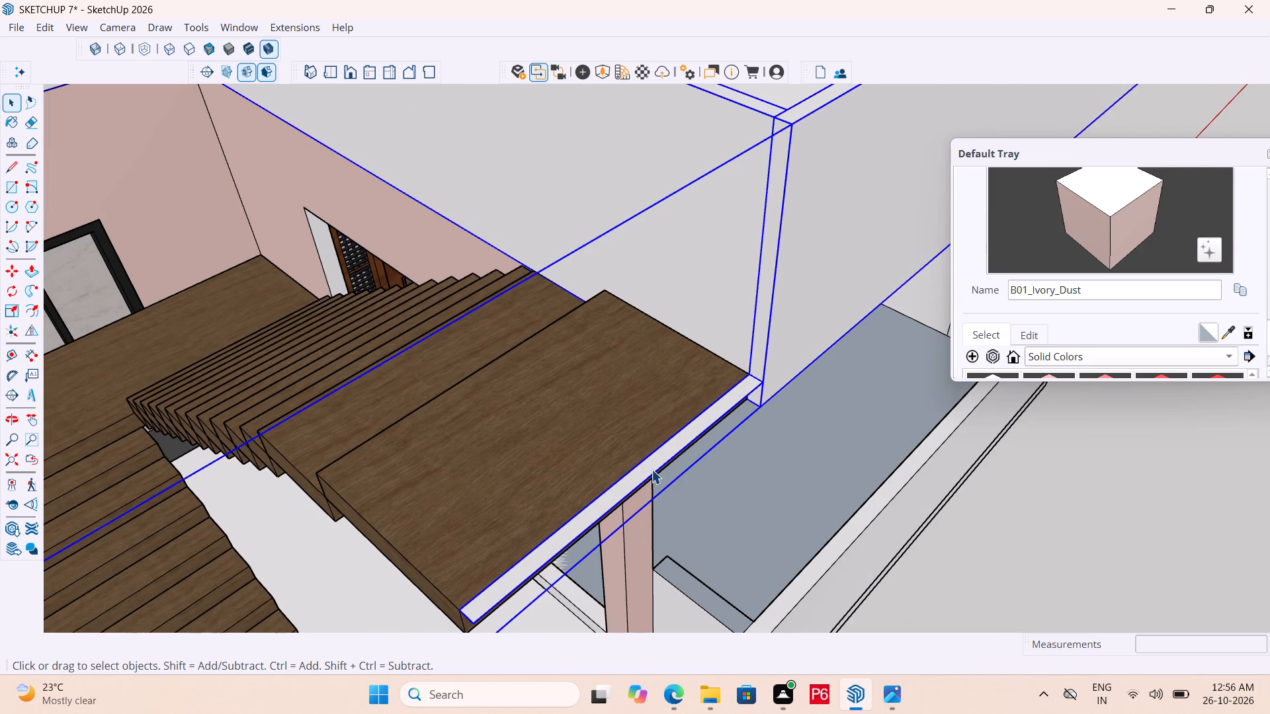
{"action": "double_click", "coordinate": [652, 469]}
{"action": "left_click", "coordinate": [651, 465]}
{"action": "key", "text": "e"}
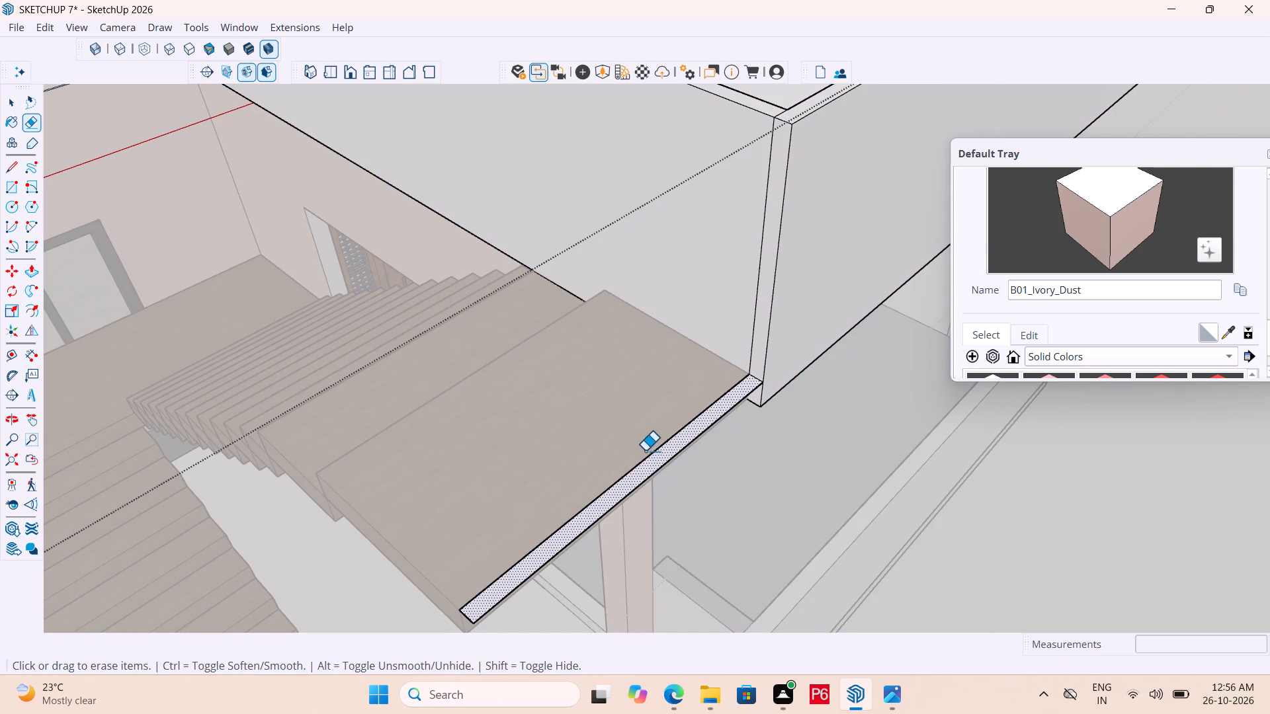
{"action": "left_click_drag", "start_coordinate": [645, 450], "coordinate": [649, 473]}
{"action": "left_click", "coordinate": [649, 473]}
{"action": "left_click_drag", "start_coordinate": [457, 619], "coordinate": [470, 617]}
{"action": "double_click", "coordinate": [474, 615]}
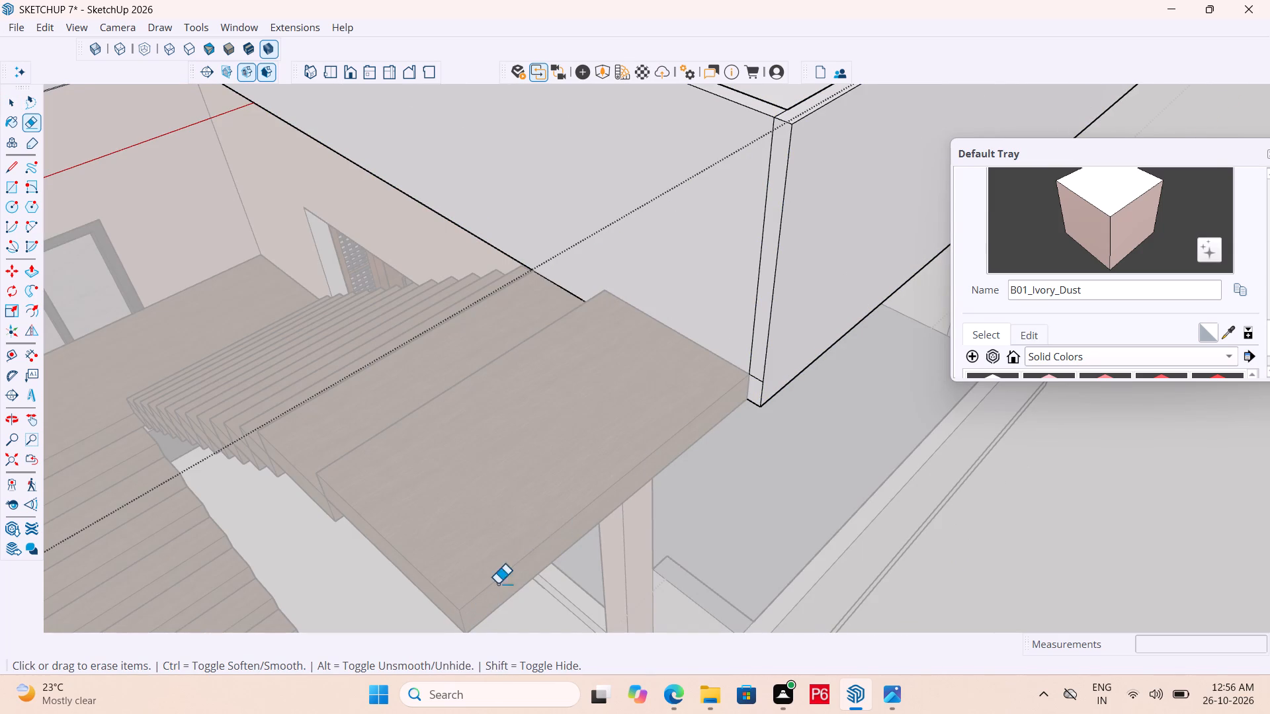
Erase the leftover short edge near the base of the parapet's end face beside the stair landing.
{"action": "scroll", "coordinate": [589, 411], "scroll_direction": "down", "scroll_amount": 5}
{"action": "key", "text": "space"}
{"action": "scroll", "coordinate": [708, 407], "scroll_direction": "up", "scroll_amount": 5}
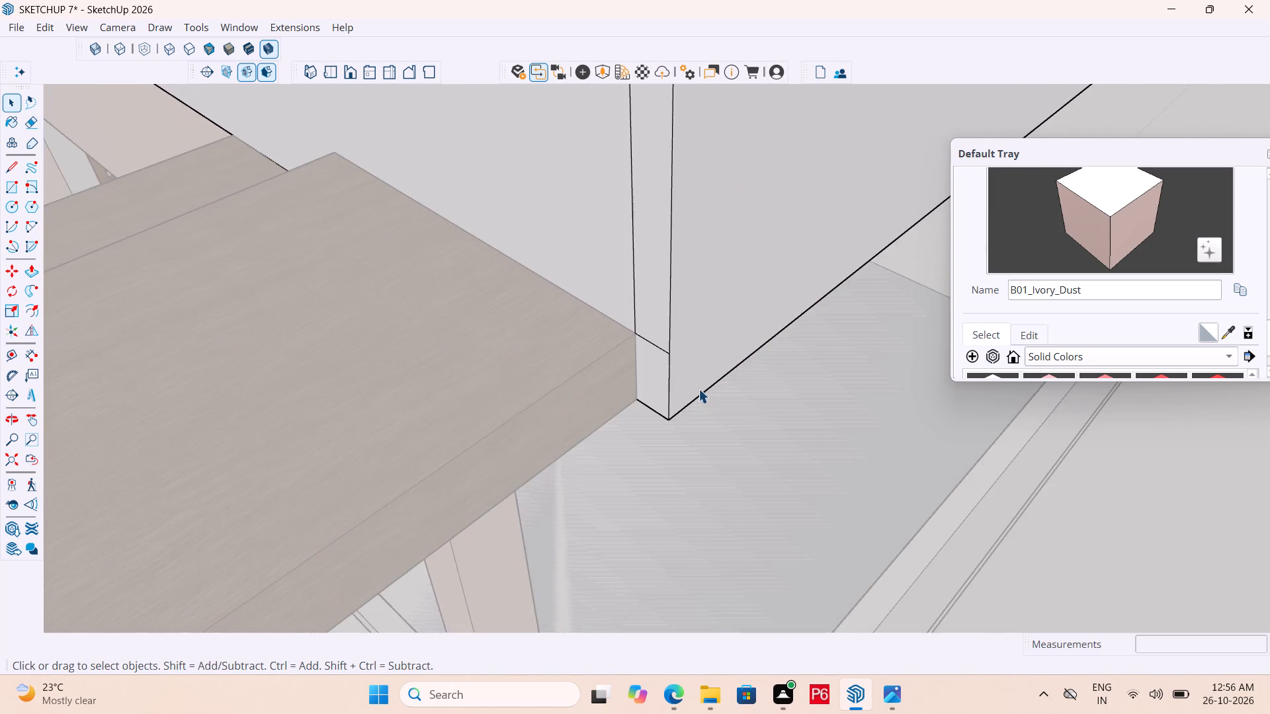
{"action": "scroll", "coordinate": [651, 353], "scroll_direction": "up", "scroll_amount": 2}
{"action": "key", "text": "e"}
{"action": "left_click_drag", "start_coordinate": [648, 338], "coordinate": [643, 347]}
{"action": "left_click", "coordinate": [643, 347]}
{"action": "scroll", "coordinate": [635, 329], "scroll_direction": "down", "scroll_amount": 4}
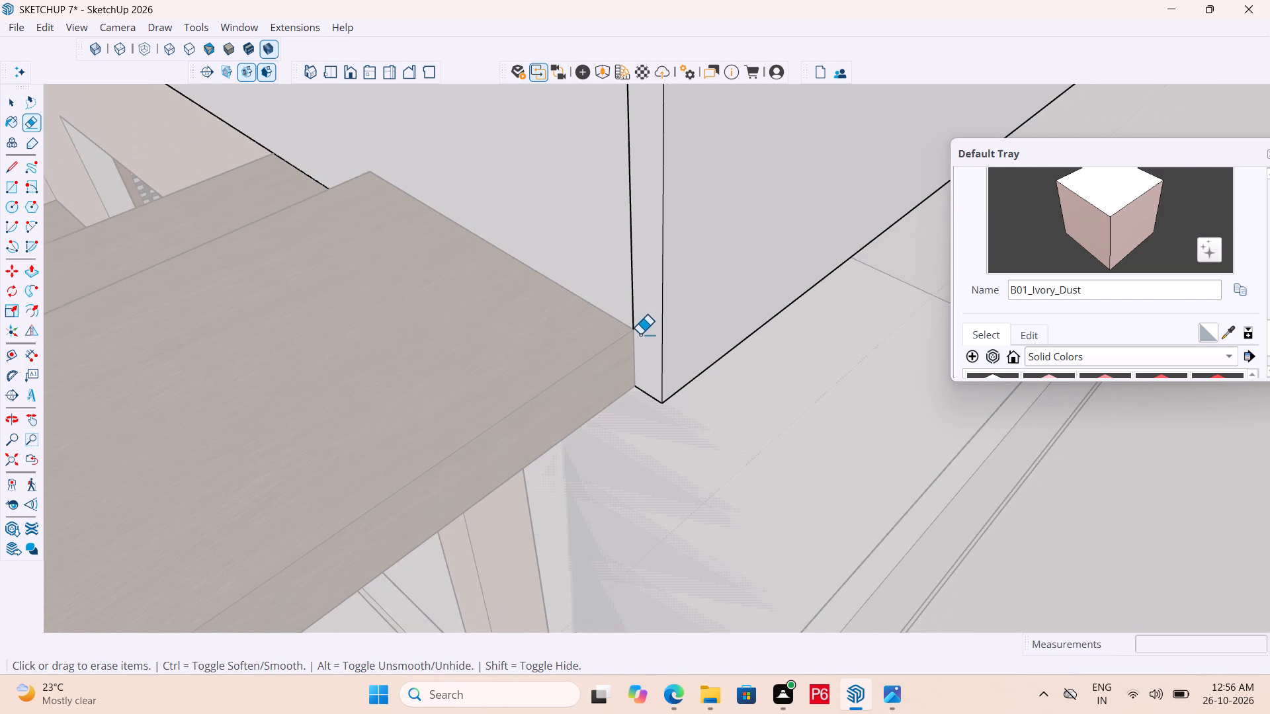
Save the house model in its existing file.
{"action": "key", "text": "ctrl+s"}
{"action": "key", "text": "ctrl+s"}
{"action": "key", "text": "ctrl+s"}
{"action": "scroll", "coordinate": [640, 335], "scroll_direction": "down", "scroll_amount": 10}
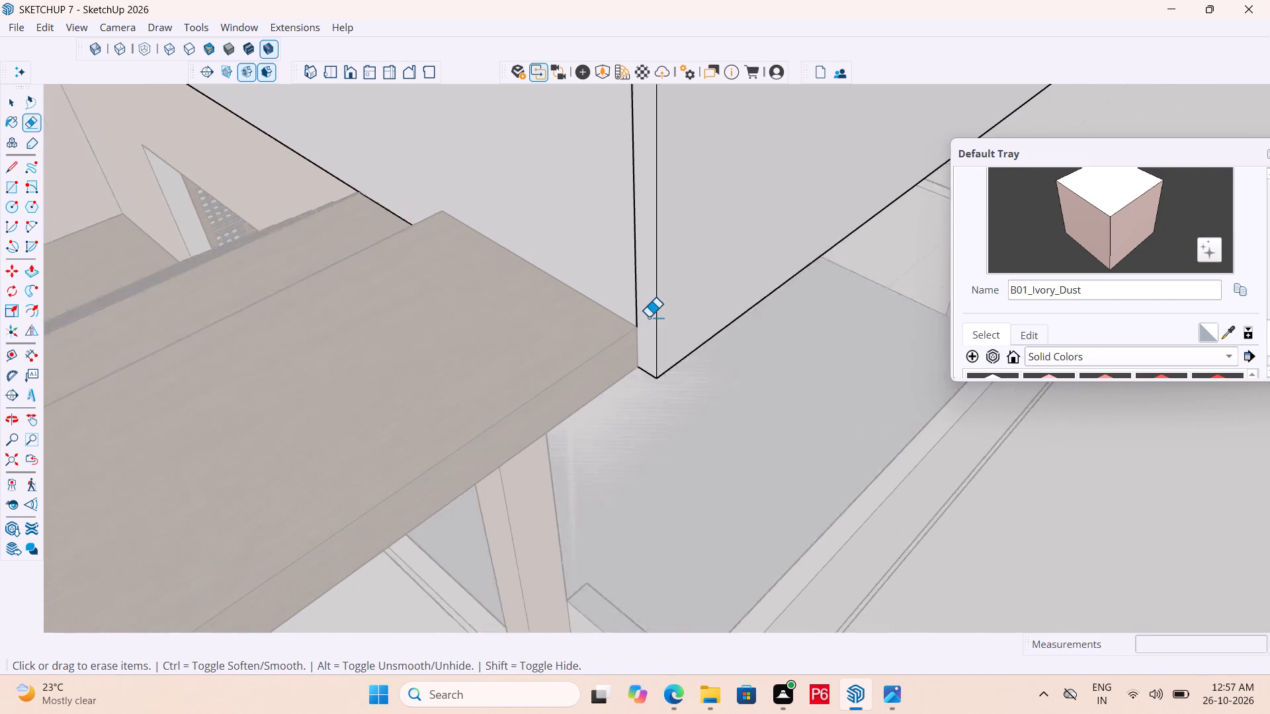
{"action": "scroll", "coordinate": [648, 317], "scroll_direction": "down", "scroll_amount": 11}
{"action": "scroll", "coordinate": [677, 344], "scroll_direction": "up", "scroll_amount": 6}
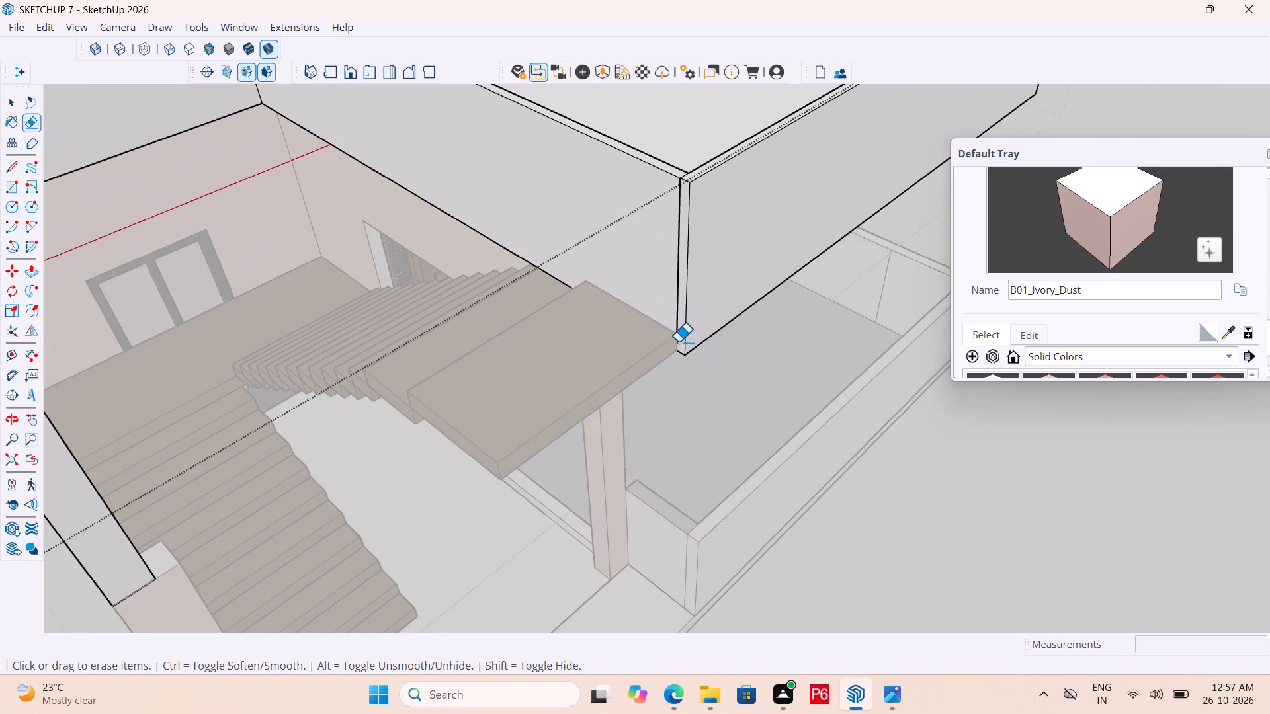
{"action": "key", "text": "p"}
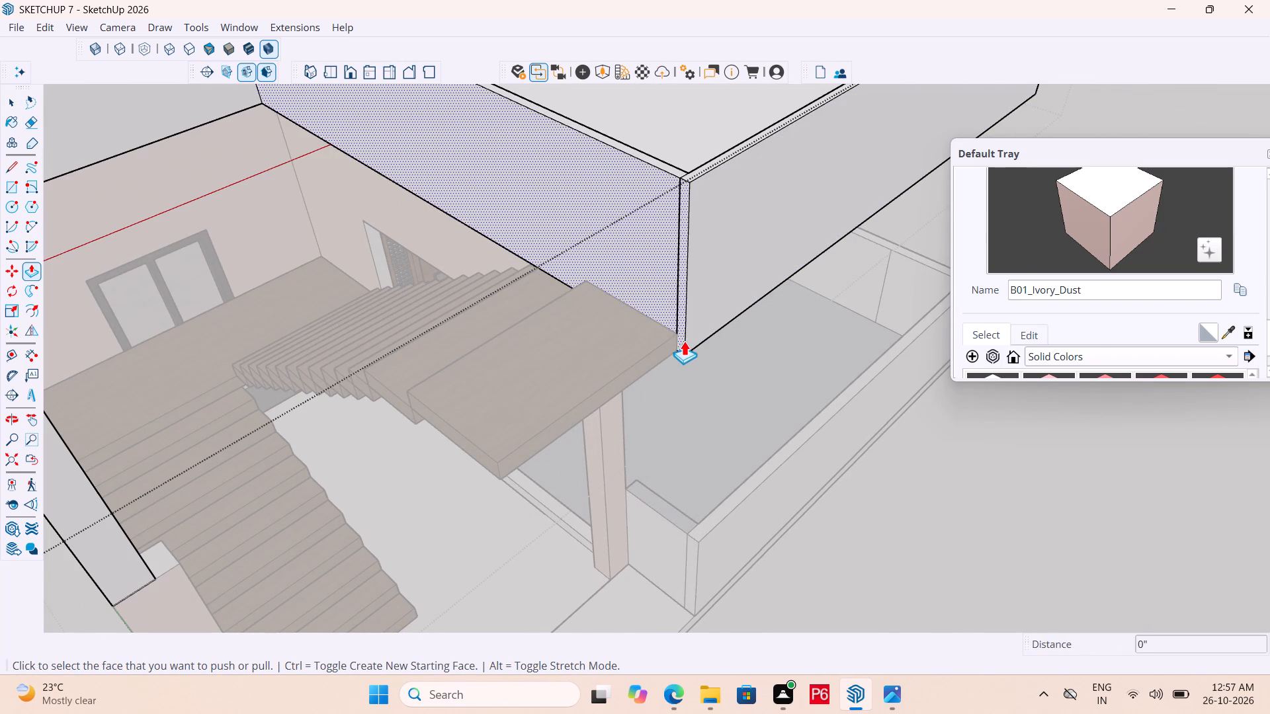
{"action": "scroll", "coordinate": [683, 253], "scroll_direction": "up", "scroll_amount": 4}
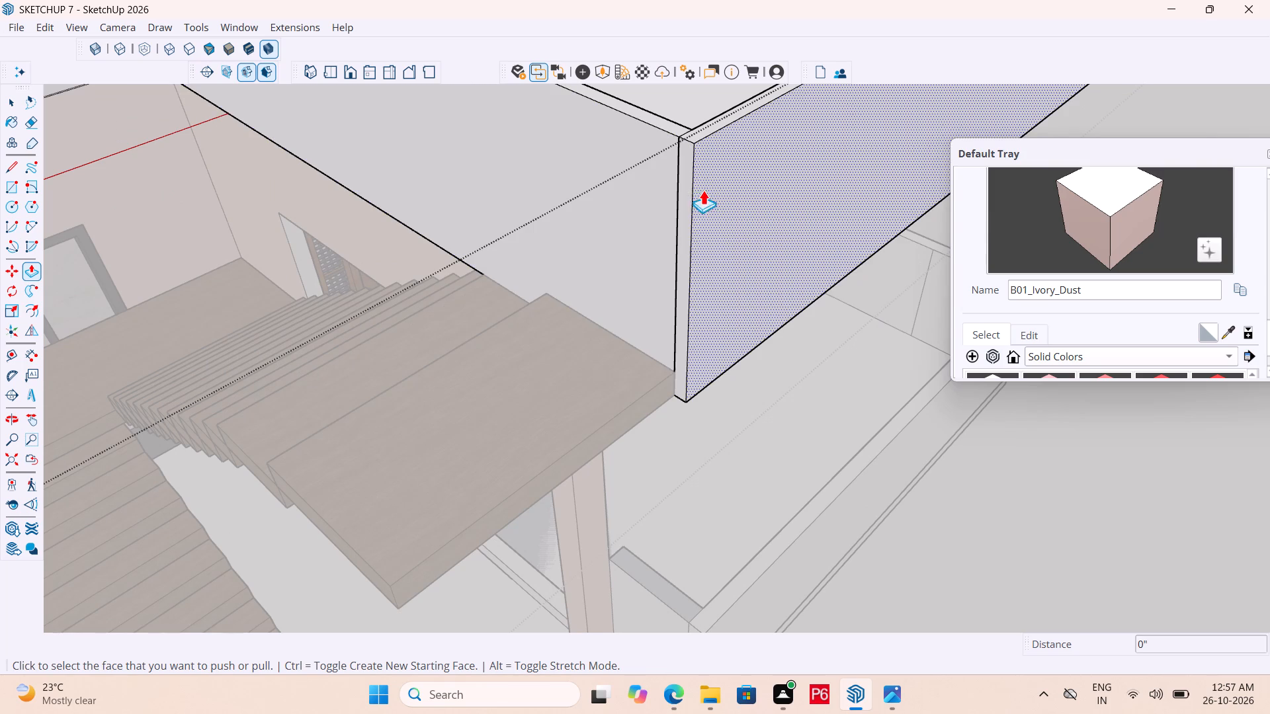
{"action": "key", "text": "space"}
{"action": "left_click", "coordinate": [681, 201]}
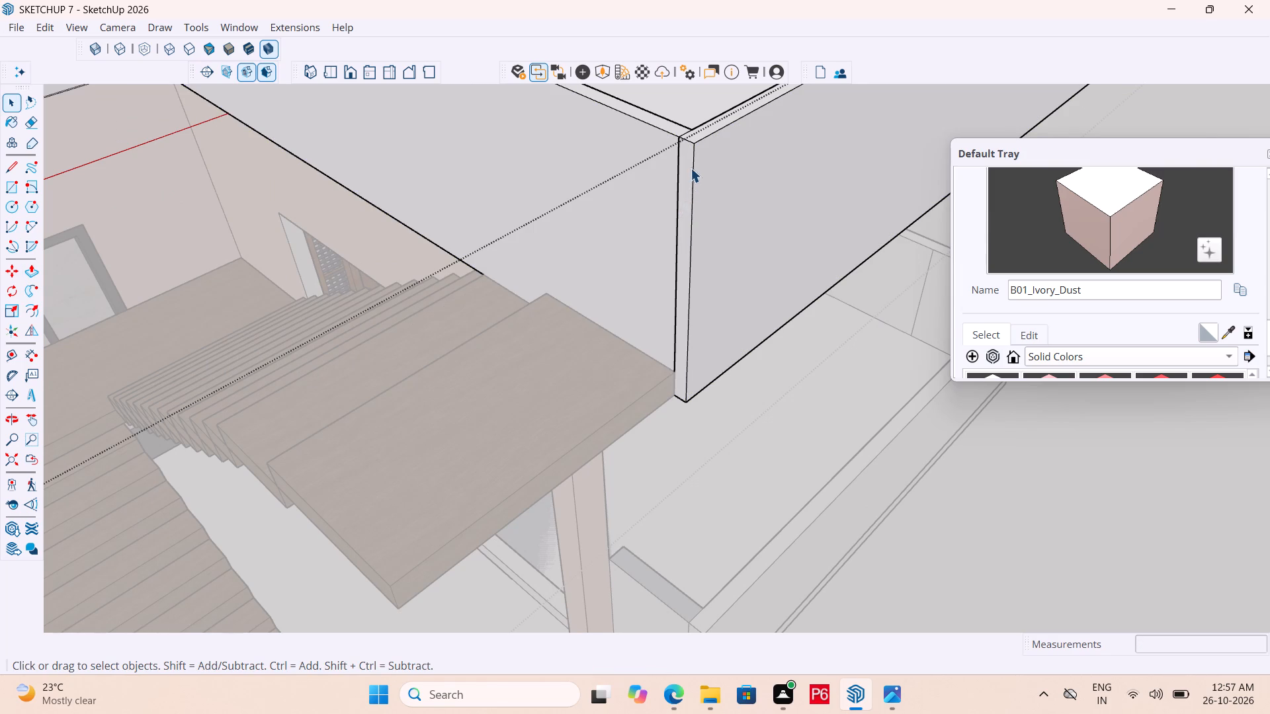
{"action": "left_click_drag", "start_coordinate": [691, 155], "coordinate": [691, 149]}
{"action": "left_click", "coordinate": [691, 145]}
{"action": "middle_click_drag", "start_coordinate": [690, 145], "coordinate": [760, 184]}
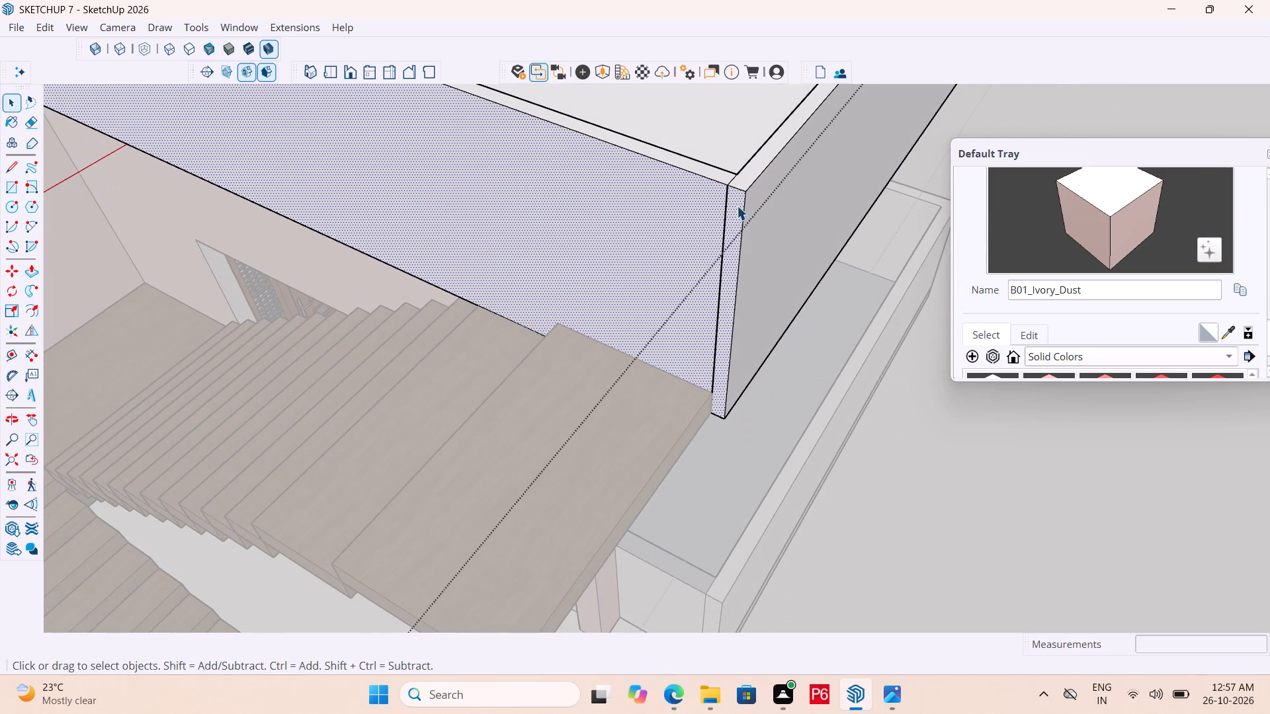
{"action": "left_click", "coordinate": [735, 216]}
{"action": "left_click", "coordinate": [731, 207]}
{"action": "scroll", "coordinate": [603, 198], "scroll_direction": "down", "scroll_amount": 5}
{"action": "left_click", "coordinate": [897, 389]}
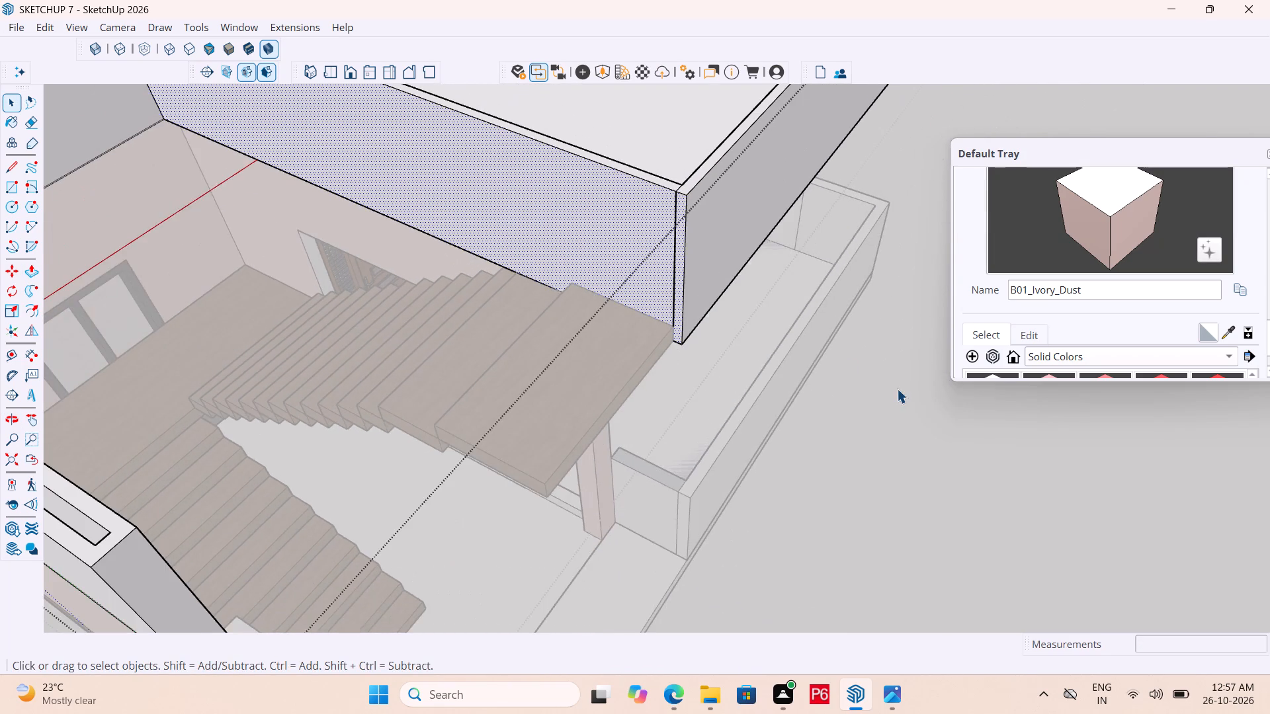
Draw a rectangle over the outer parapet's end at the stair landing, separating it from the adjoining stair-side parapet face.
{"action": "left_click", "coordinate": [681, 205]}
{"action": "double_click", "coordinate": [690, 191]}
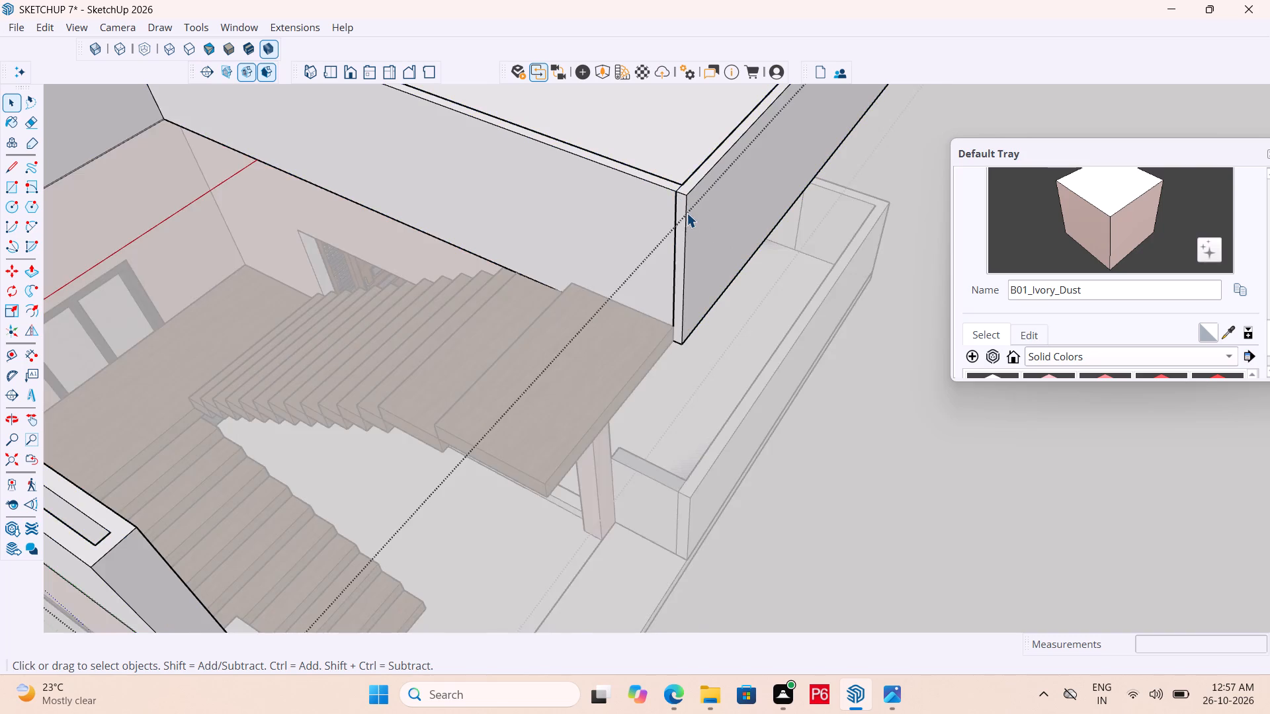
{"action": "scroll", "coordinate": [687, 213], "scroll_direction": "up", "scroll_amount": 4}
{"action": "left_click", "coordinate": [677, 219]}
{"action": "middle_click_drag", "start_coordinate": [667, 203], "coordinate": [787, 220]}
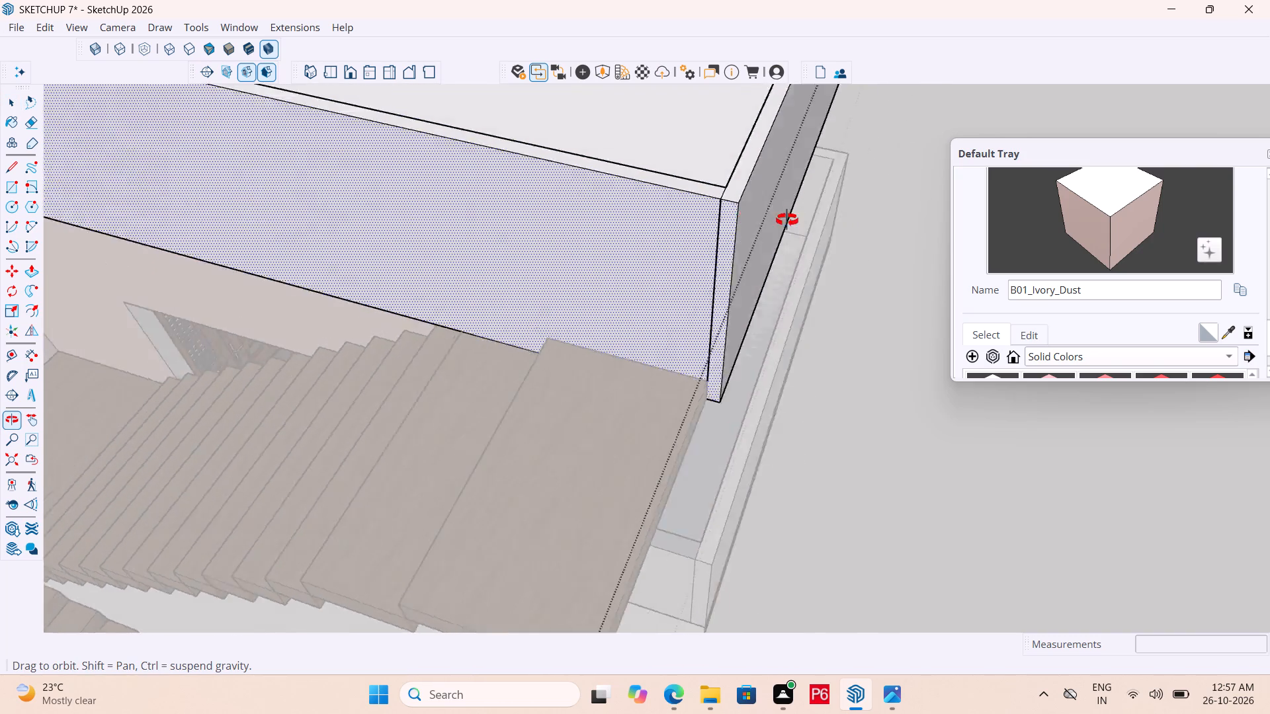
{"action": "middle_click_drag", "start_coordinate": [787, 220], "coordinate": [835, 243]}
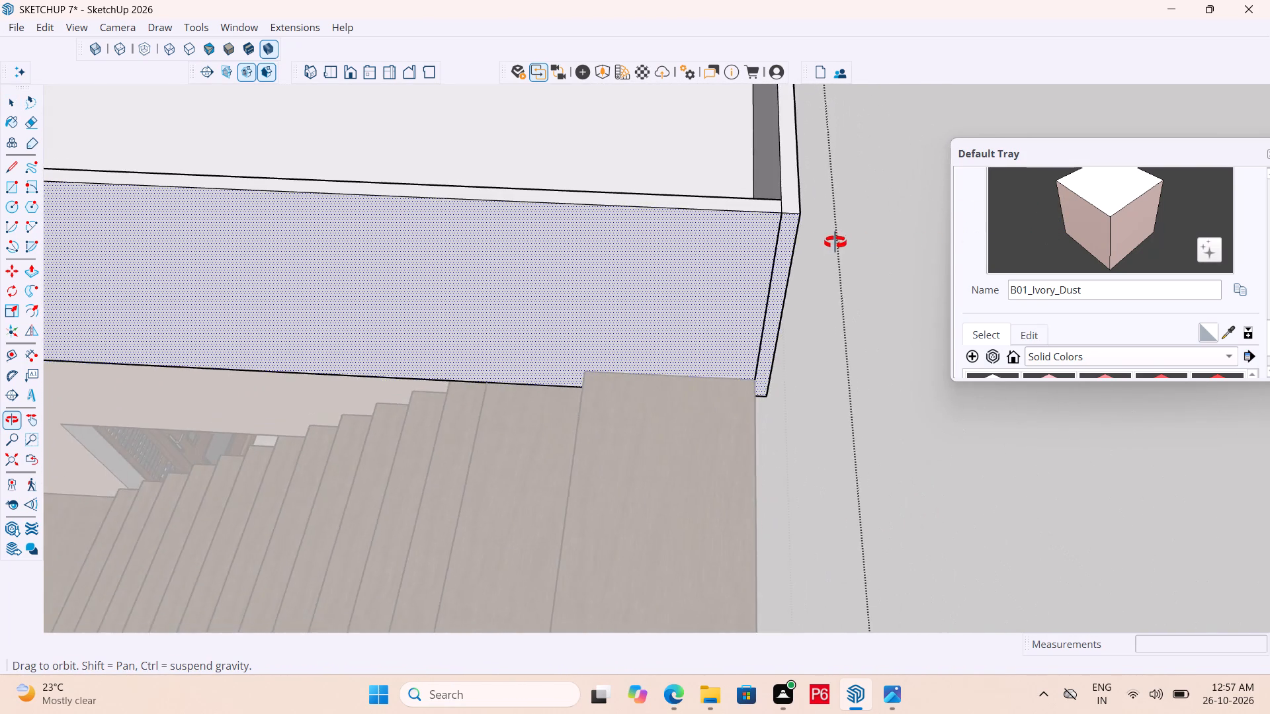
{"action": "middle_click_drag", "start_coordinate": [835, 243], "coordinate": [755, 207]}
{"action": "key", "text": "r"}
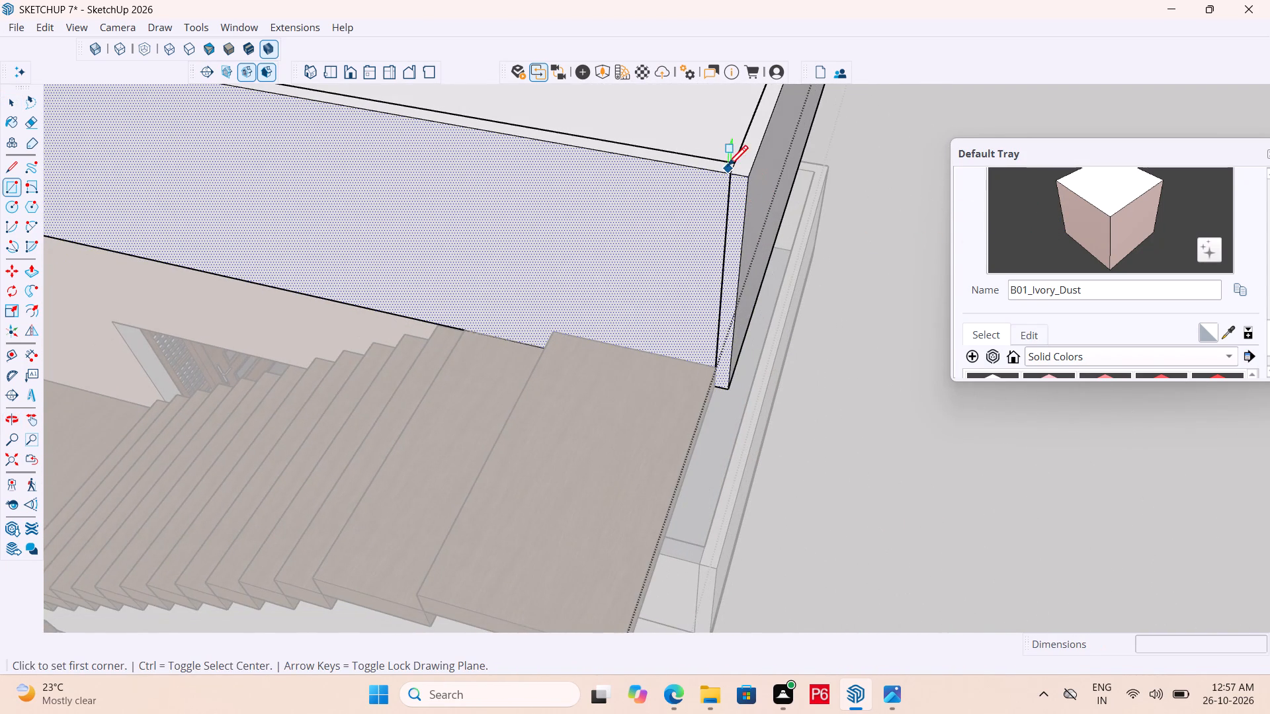
{"action": "left_click", "coordinate": [732, 176]}
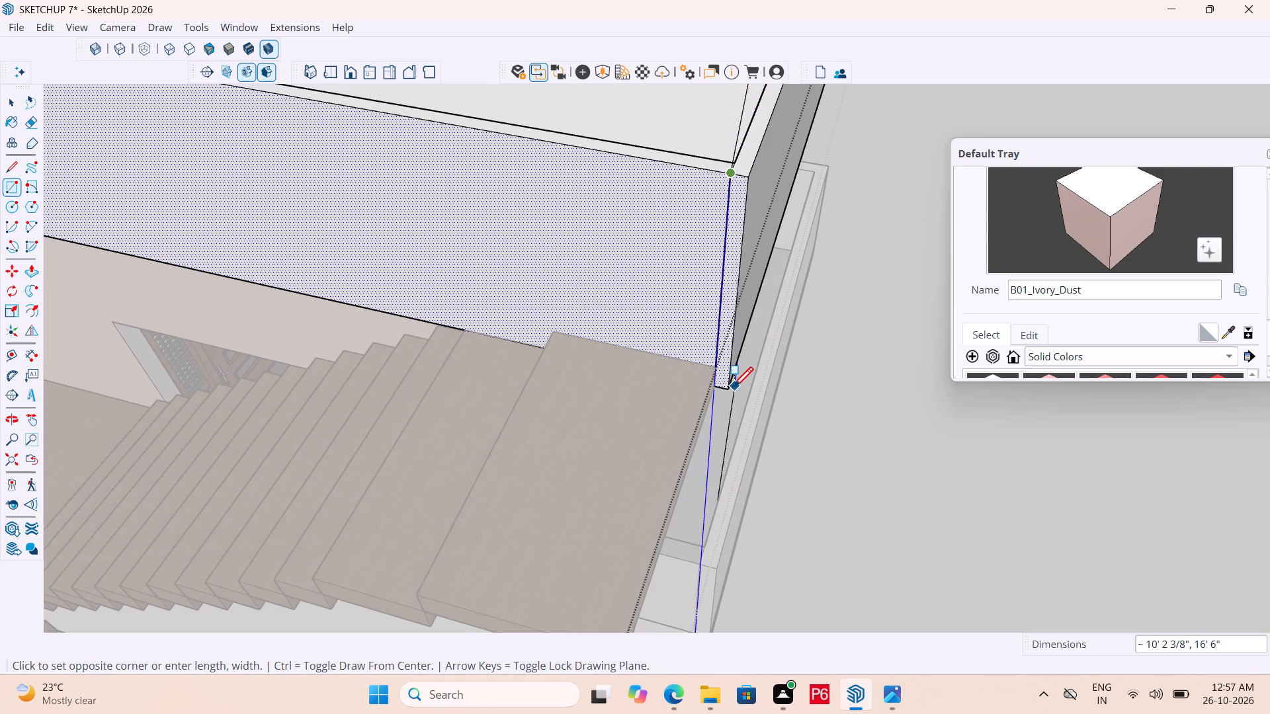
{"action": "left_click", "coordinate": [733, 389]}
{"action": "key", "text": "space"}
Pull the separated parapet end face about 5' 3" along the stair landing's outer side, to the landing's far edge.
{"action": "left_click", "coordinate": [740, 241]}
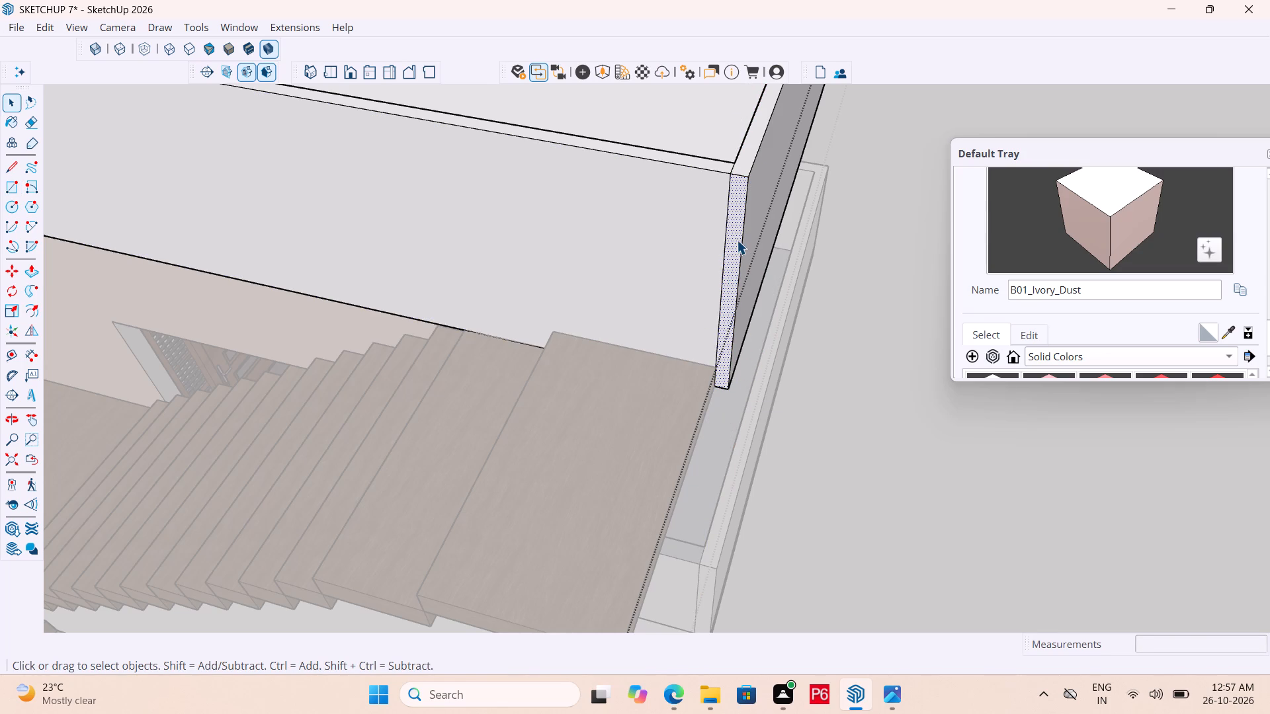
{"action": "key", "text": "p"}
{"action": "left_click", "coordinate": [737, 240]}
{"action": "scroll", "coordinate": [592, 375], "scroll_direction": "down", "scroll_amount": 6}
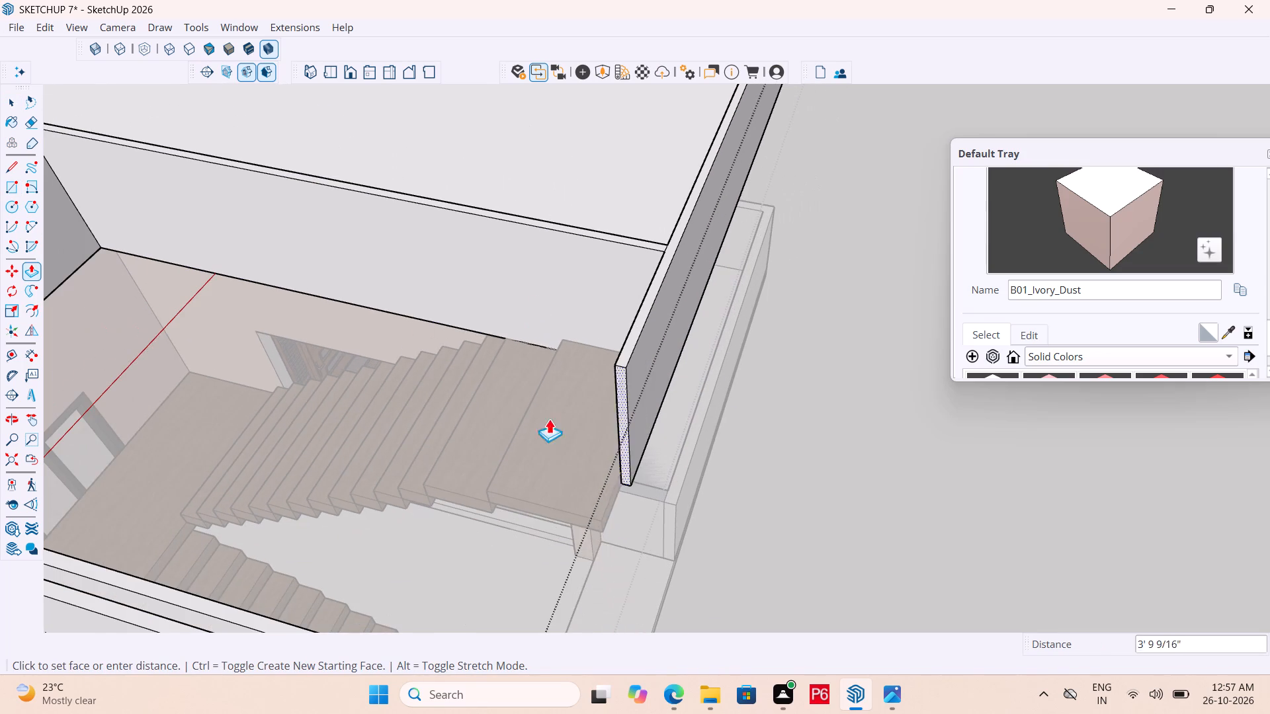
{"action": "left_click", "coordinate": [538, 506]}
Draw a line across the top of the parapet between the roof and stairs, marking where the landing opening starts.
{"action": "middle_click_drag", "start_coordinate": [634, 404], "coordinate": [892, 388]}
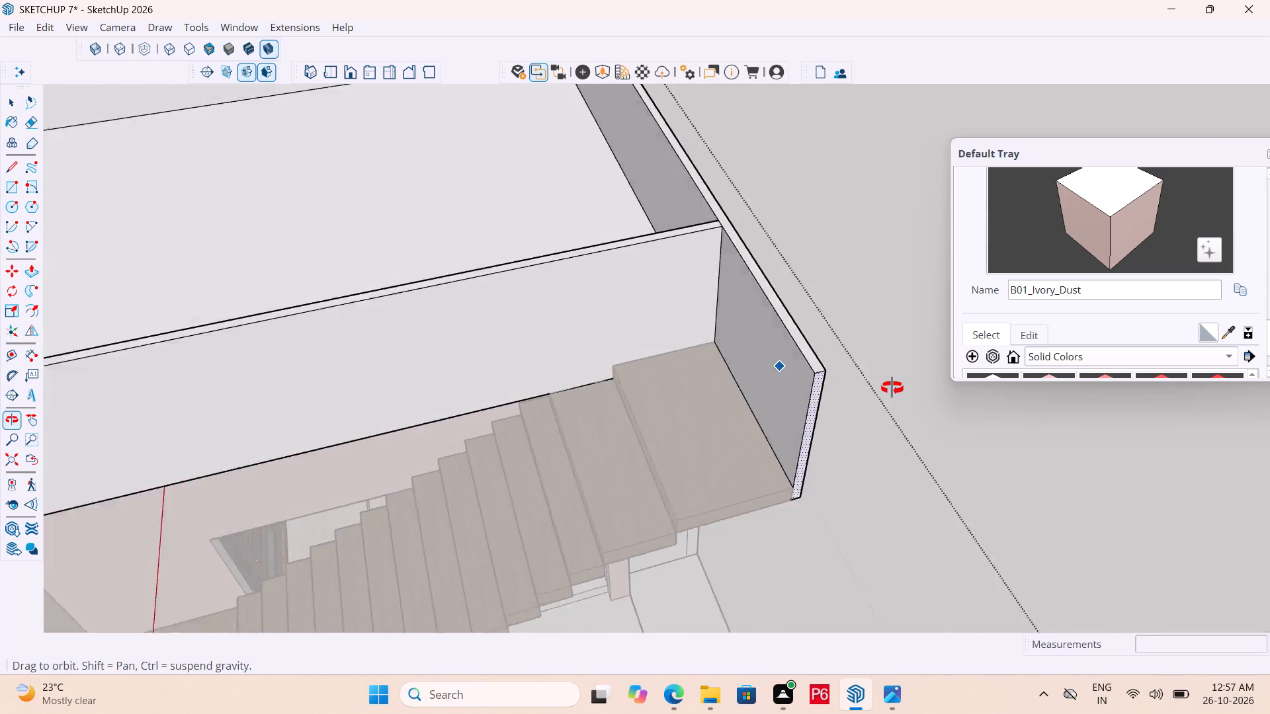
{"action": "middle_click_drag", "start_coordinate": [892, 388], "coordinate": [839, 392]}
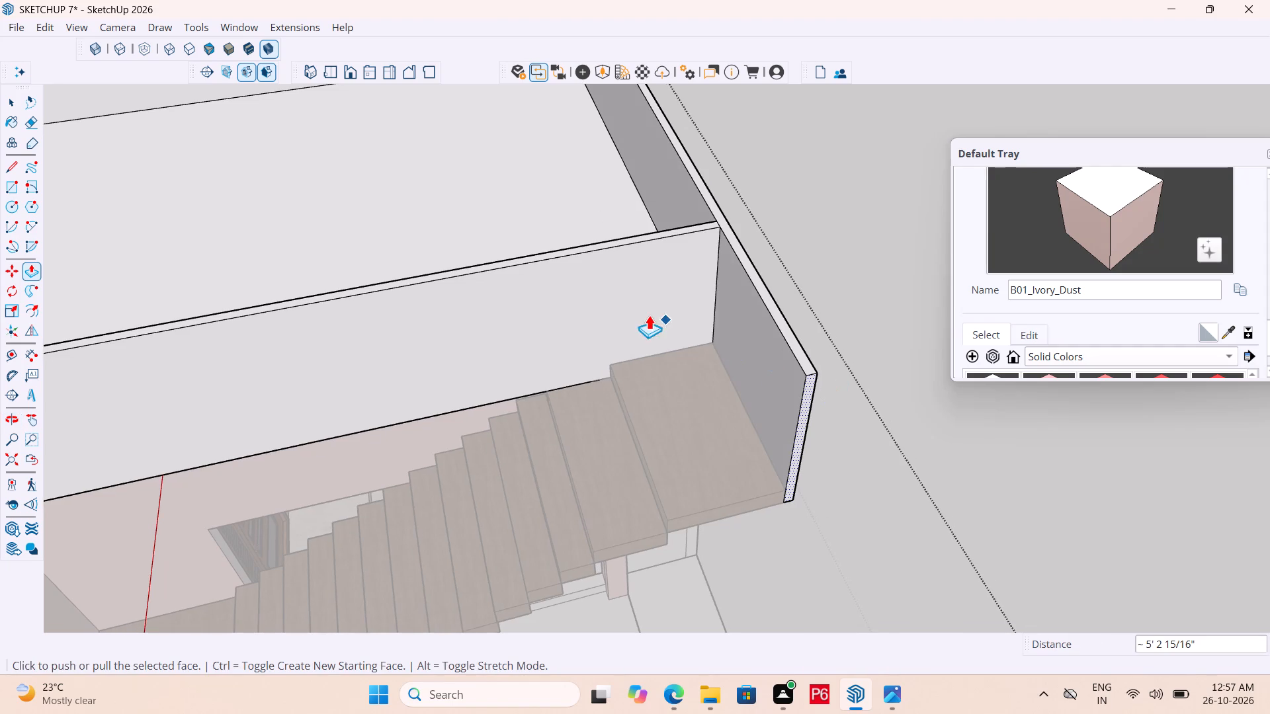
{"action": "middle_click_drag", "start_coordinate": [563, 305], "coordinate": [779, 281]}
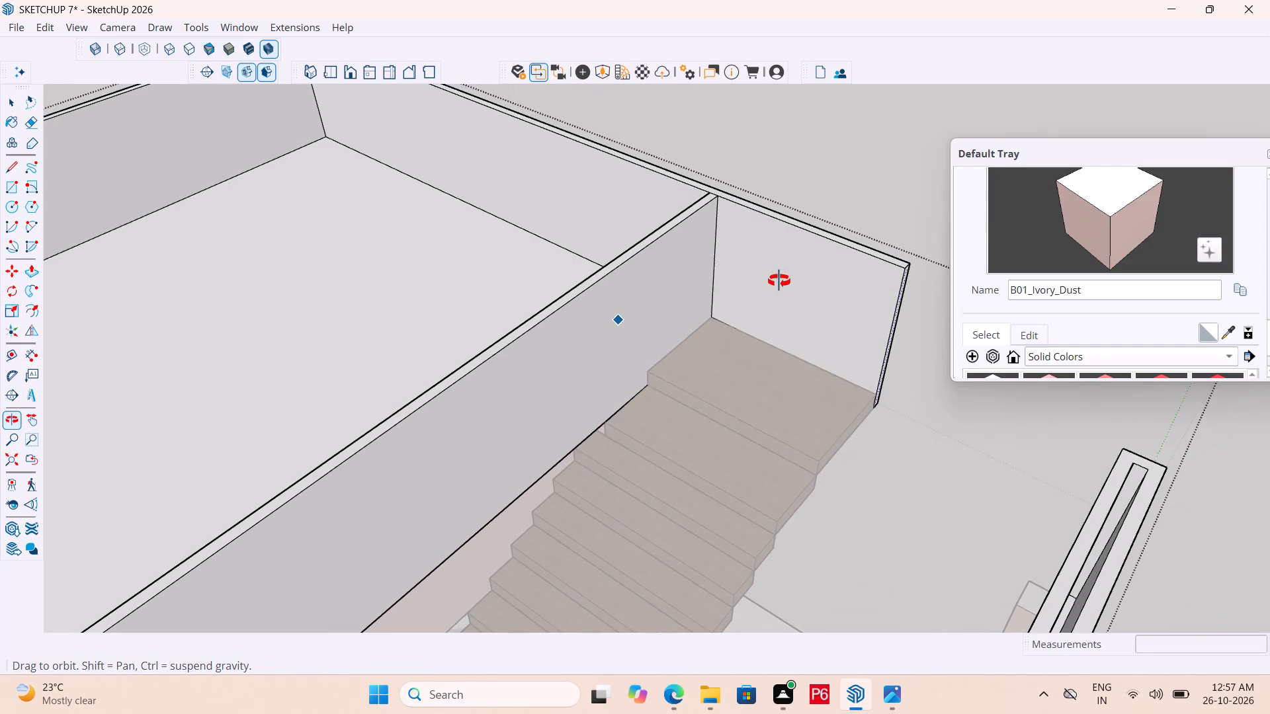
{"action": "middle_click_drag", "start_coordinate": [779, 281], "coordinate": [646, 337]}
{"action": "key", "text": "l"}
{"action": "scroll", "coordinate": [513, 300], "scroll_direction": "up", "scroll_amount": 4}
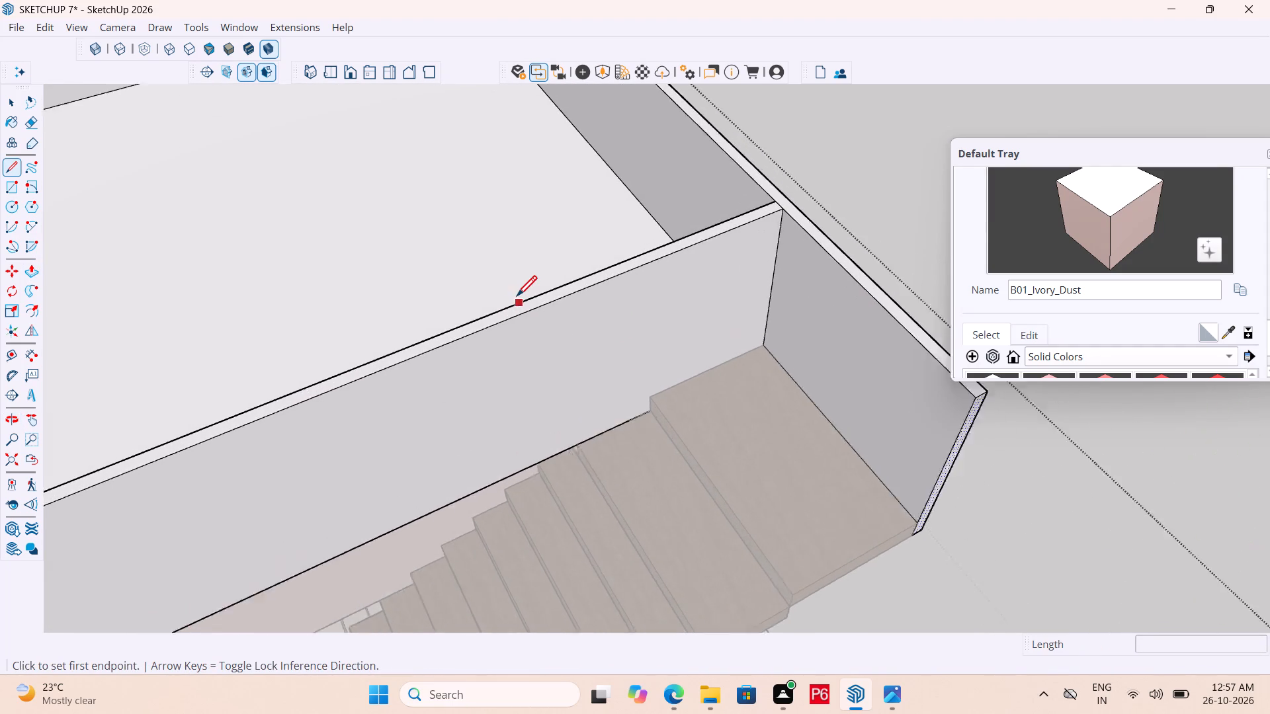
{"action": "scroll", "coordinate": [517, 298], "scroll_direction": "up", "scroll_amount": 2}
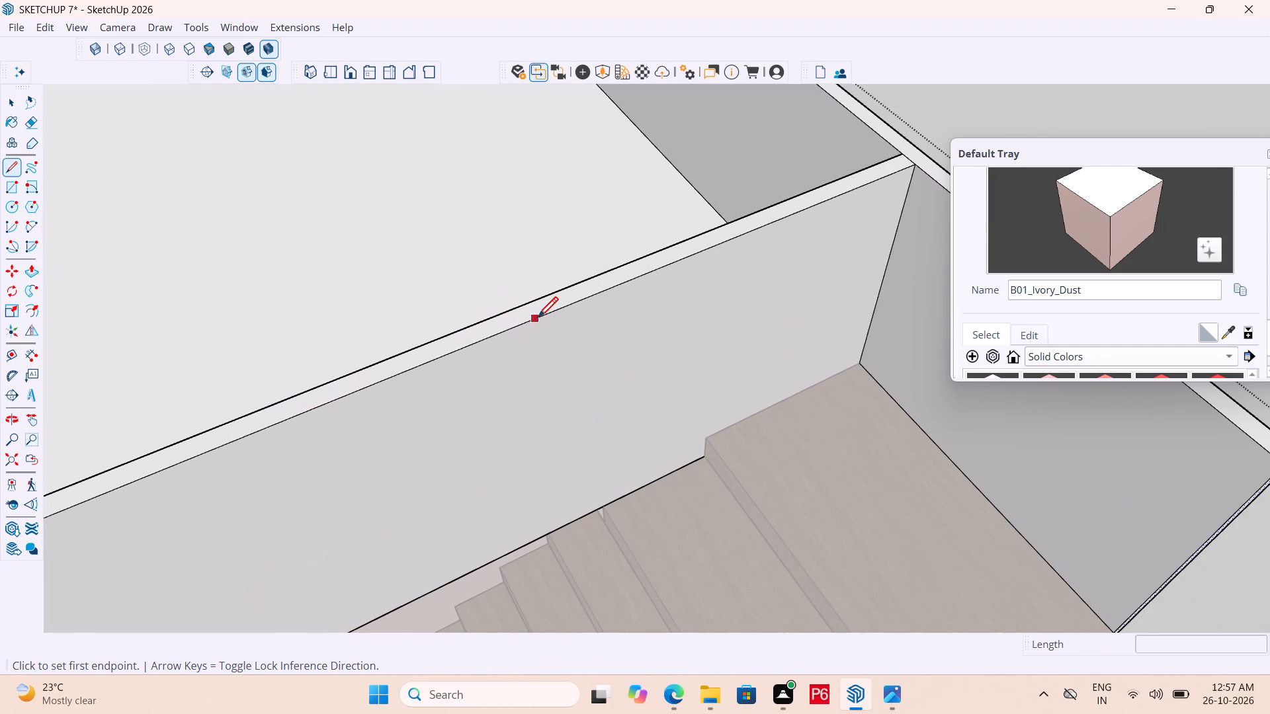
{"action": "left_click", "coordinate": [556, 313]}
{"action": "left_click", "coordinate": [546, 294]}
{"action": "key", "text": "space"}
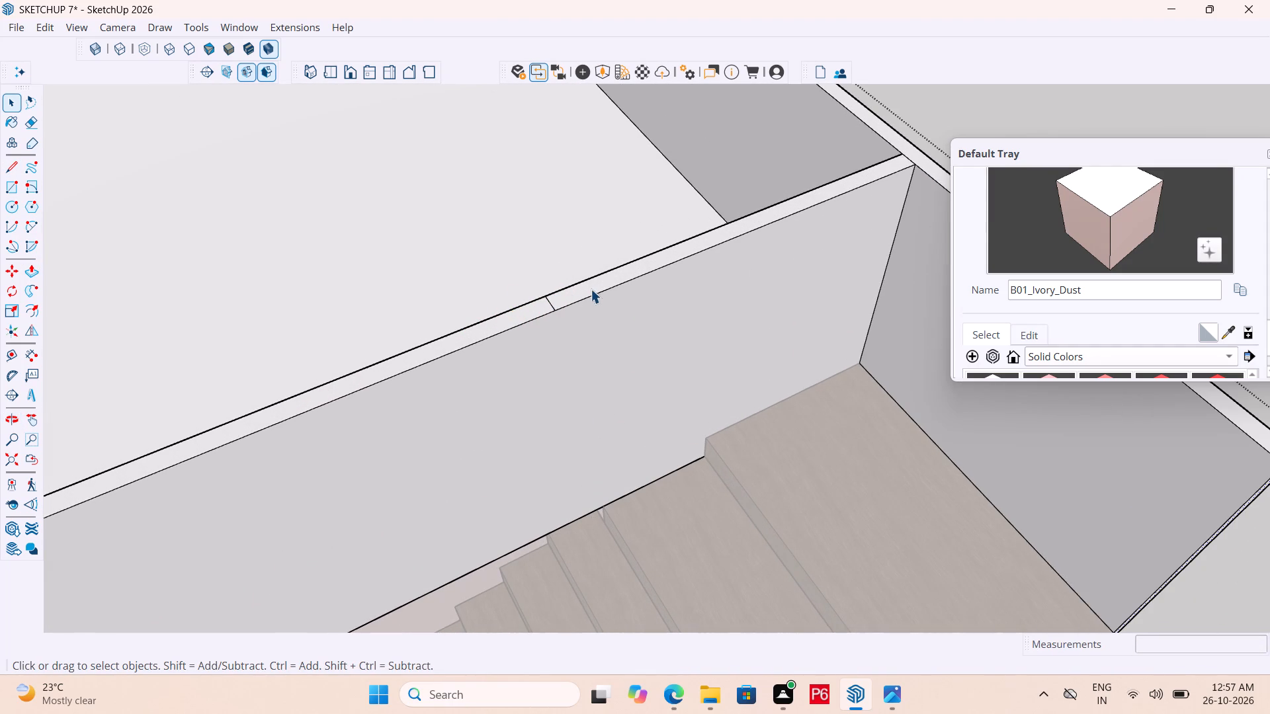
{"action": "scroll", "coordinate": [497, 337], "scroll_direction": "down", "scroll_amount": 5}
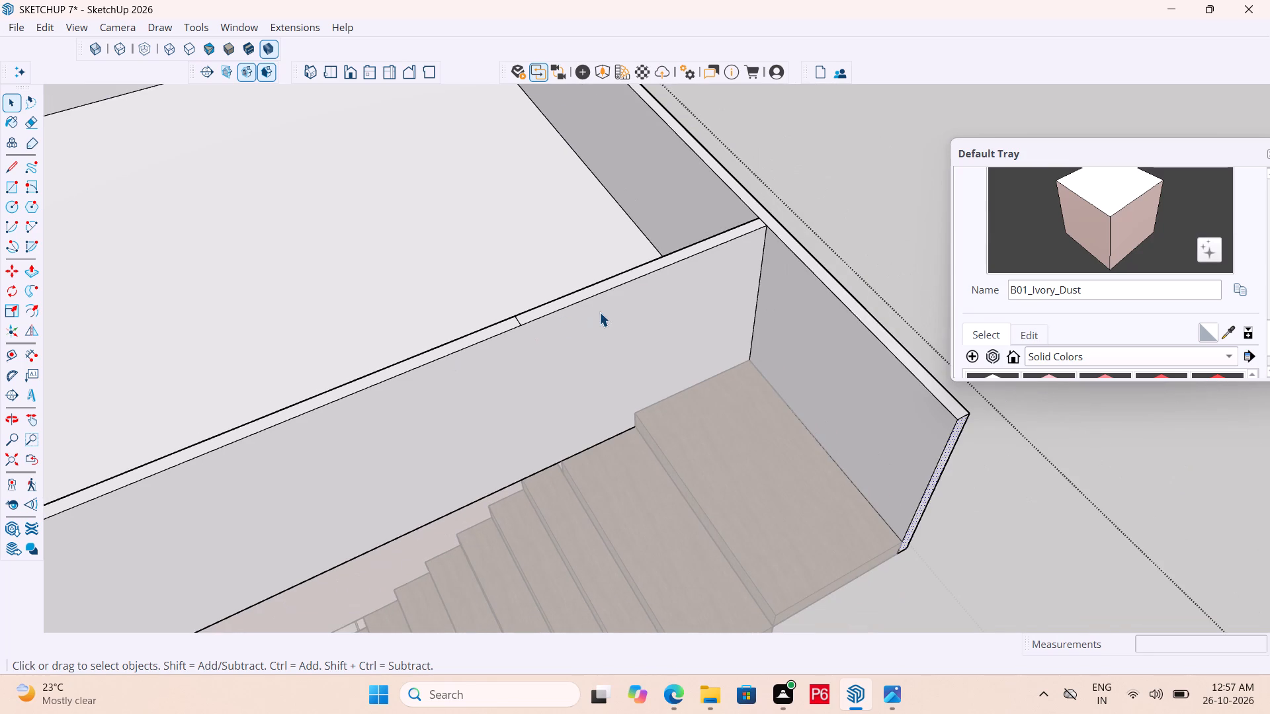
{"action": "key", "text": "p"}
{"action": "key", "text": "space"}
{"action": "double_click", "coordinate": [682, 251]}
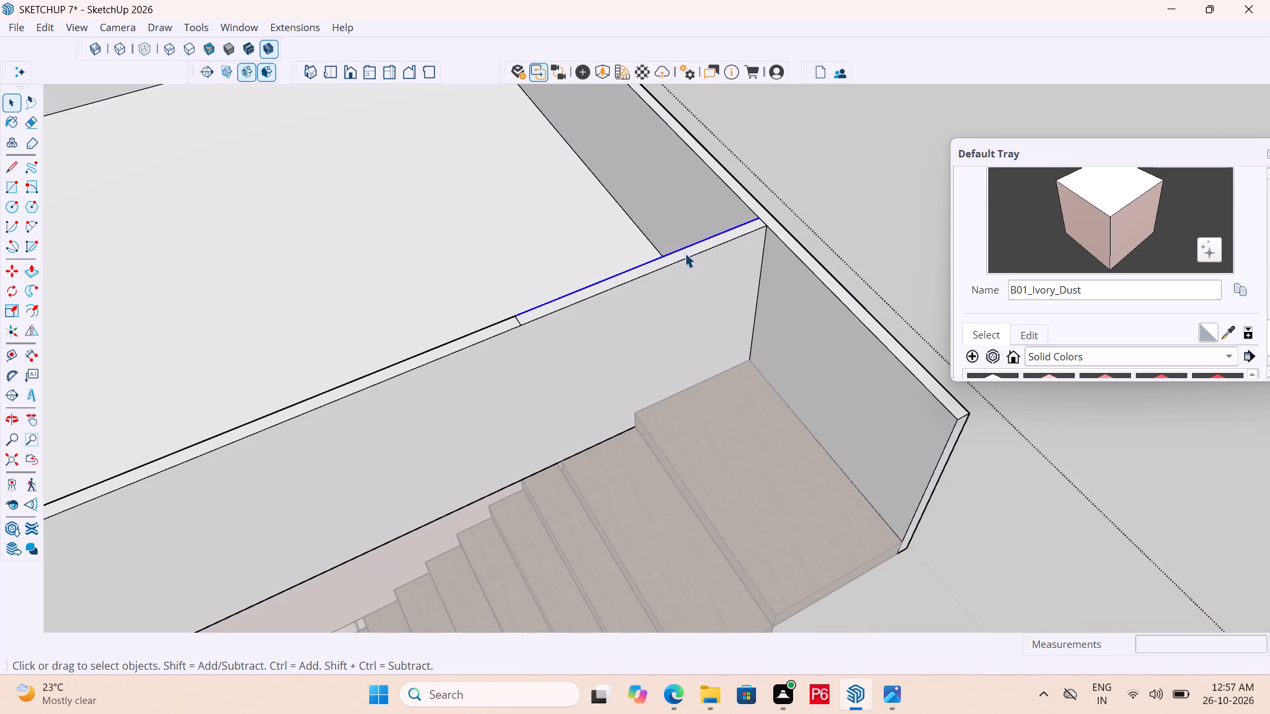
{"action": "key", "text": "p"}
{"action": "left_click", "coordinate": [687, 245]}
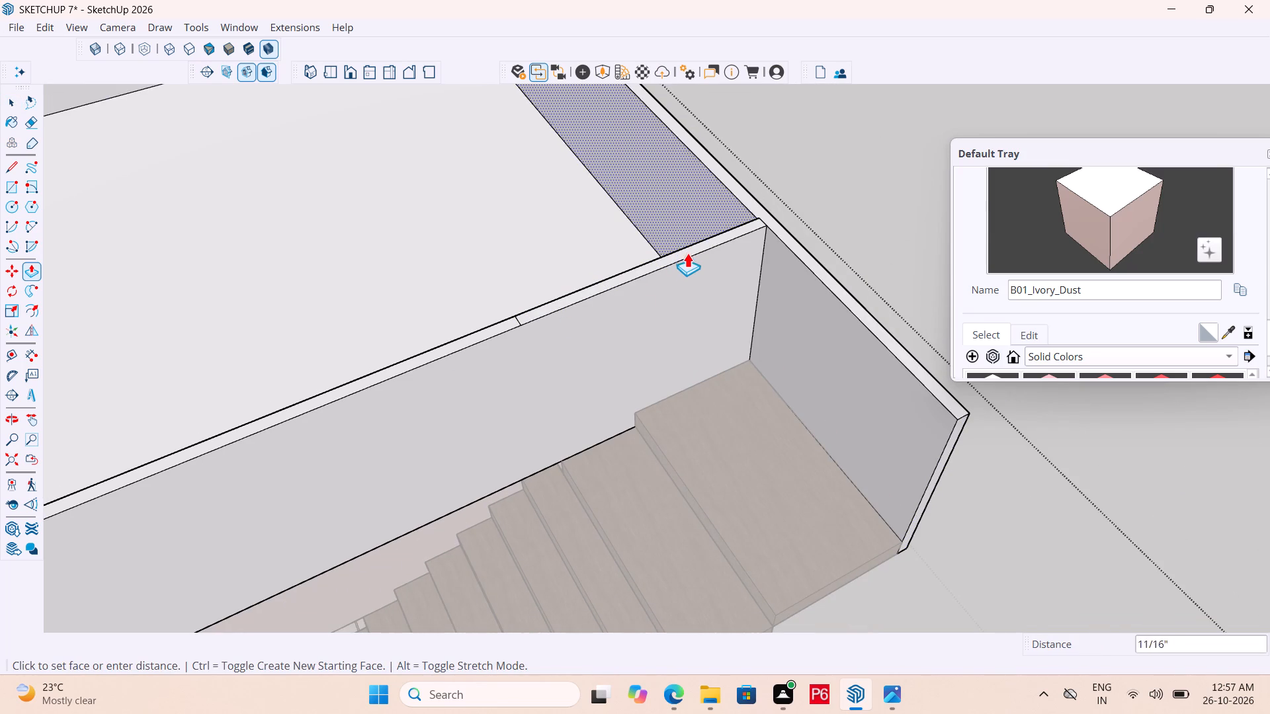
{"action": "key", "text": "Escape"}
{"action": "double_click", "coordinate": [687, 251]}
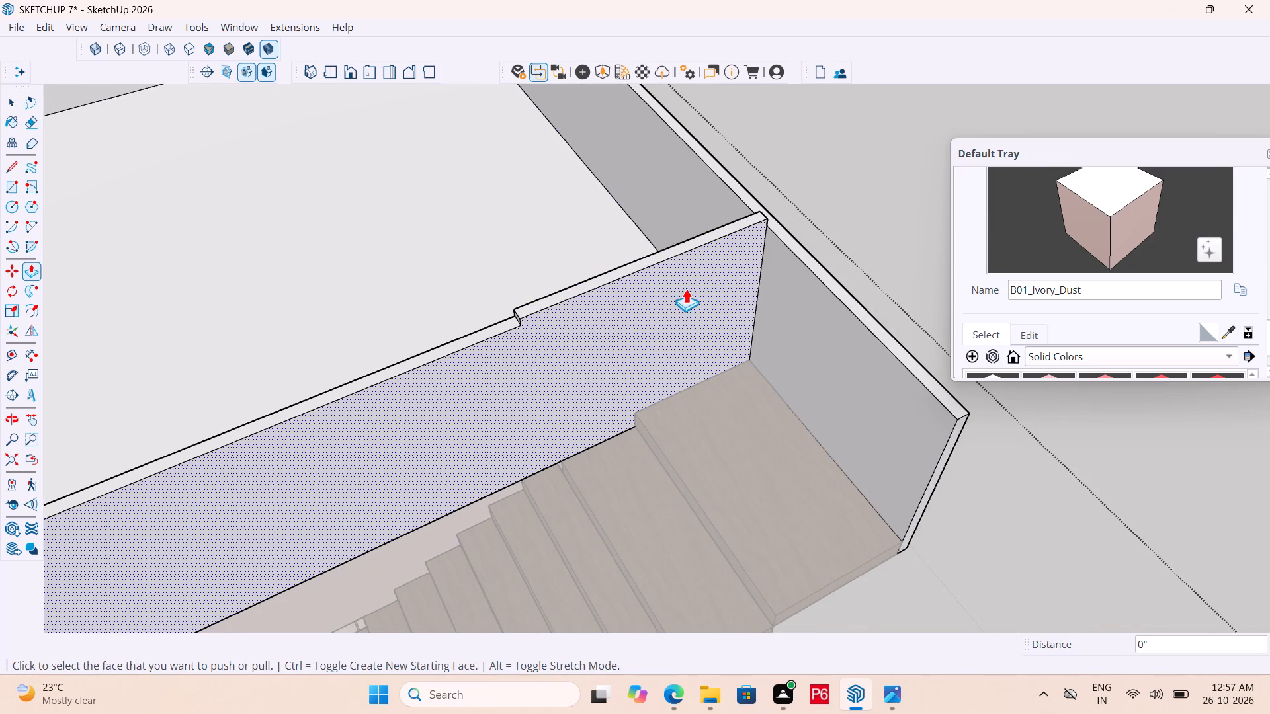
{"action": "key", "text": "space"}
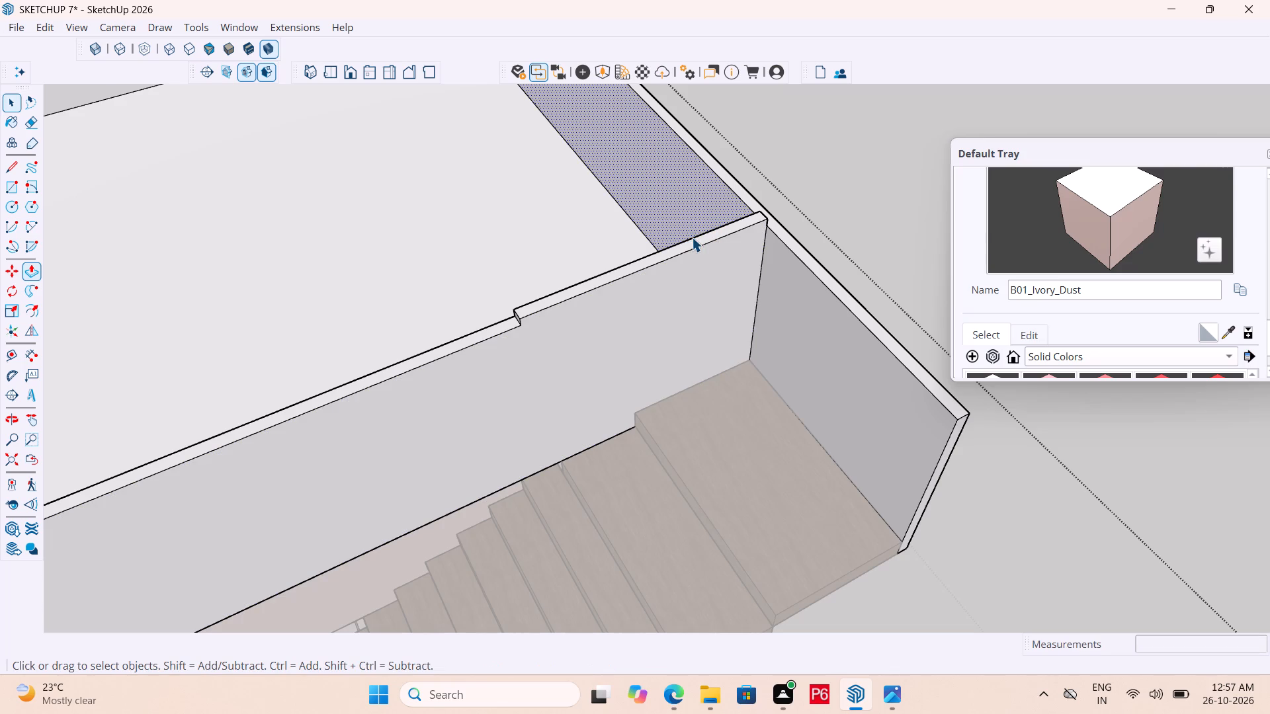
Push the parapet segment between the dividing line and the outer parapet down 4' 2" to the roof slab level.
{"action": "left_click", "coordinate": [695, 245]}
{"action": "key", "text": "p"}
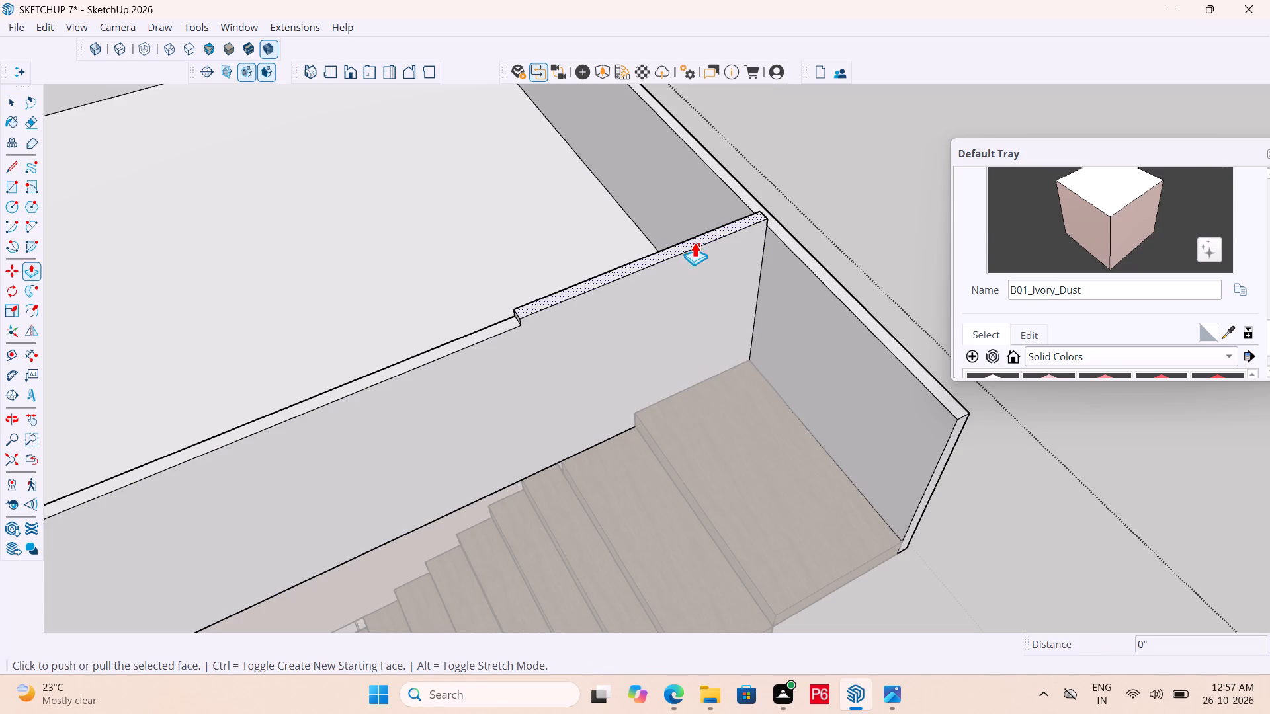
{"action": "left_click", "coordinate": [695, 241]}
{"action": "left_click", "coordinate": [725, 403]}
{"action": "middle_click", "coordinate": [716, 401]}
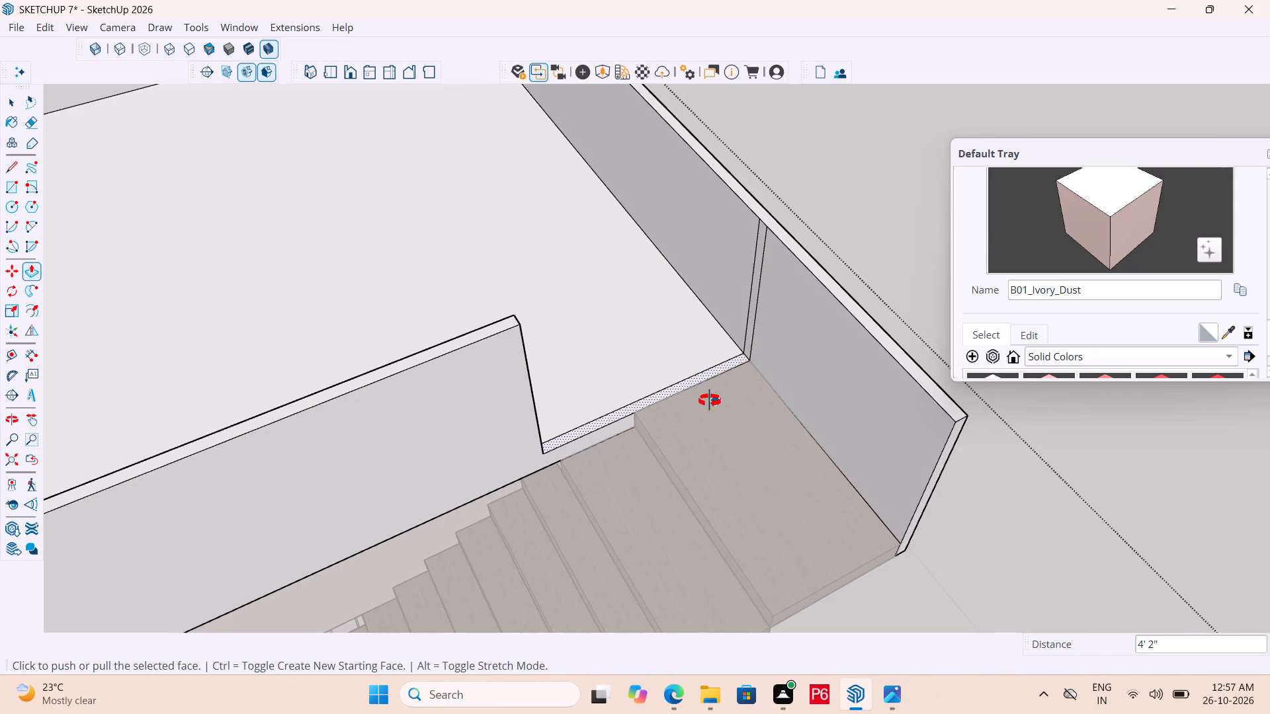
Save the house model in its existing file.
{"action": "key", "text": "ctrl+s"}
{"action": "key", "text": "ctrl+s"}
{"action": "key", "text": "ctrl+s"}
{"action": "key", "text": "ctrl+s"}
{"action": "key", "text": "ctrl+s"}
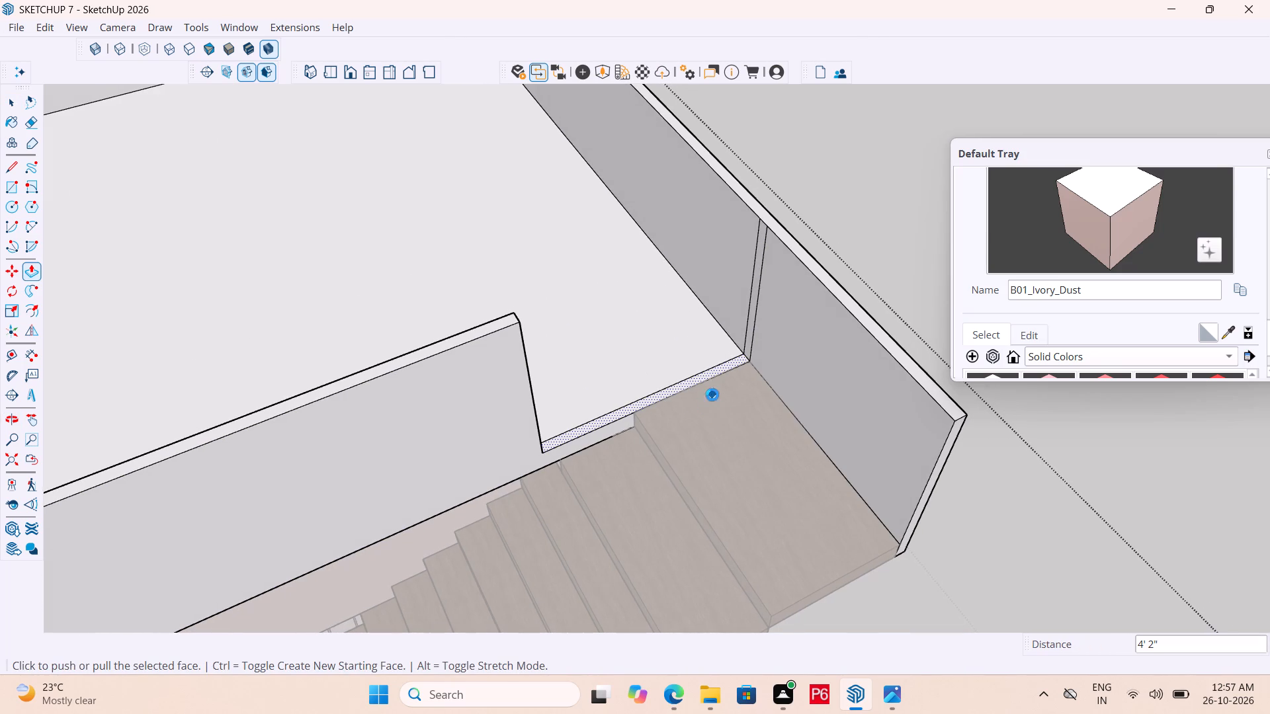
Erase the leftover vertical edges on the outer parapet's inner face and the seam line along the slab at the landing opening.
{"action": "key", "text": "e"}
{"action": "left_click_drag", "start_coordinate": [745, 276], "coordinate": [769, 296]}
{"action": "left_click", "coordinate": [769, 296]}
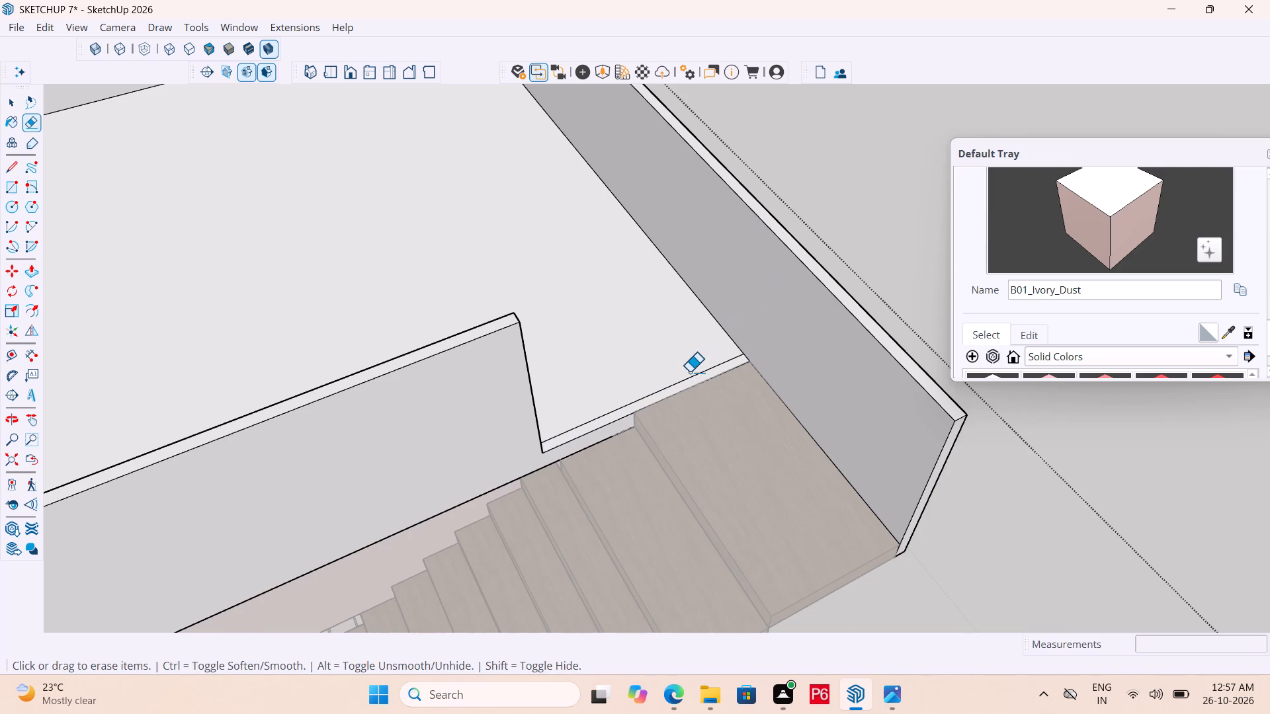
{"action": "scroll", "coordinate": [689, 372], "scroll_direction": "up", "scroll_amount": 5}
{"action": "left_click", "coordinate": [670, 394]}
{"action": "left_click_drag", "start_coordinate": [672, 393], "coordinate": [677, 381]}
{"action": "left_click_drag", "start_coordinate": [678, 376], "coordinate": [678, 383]}
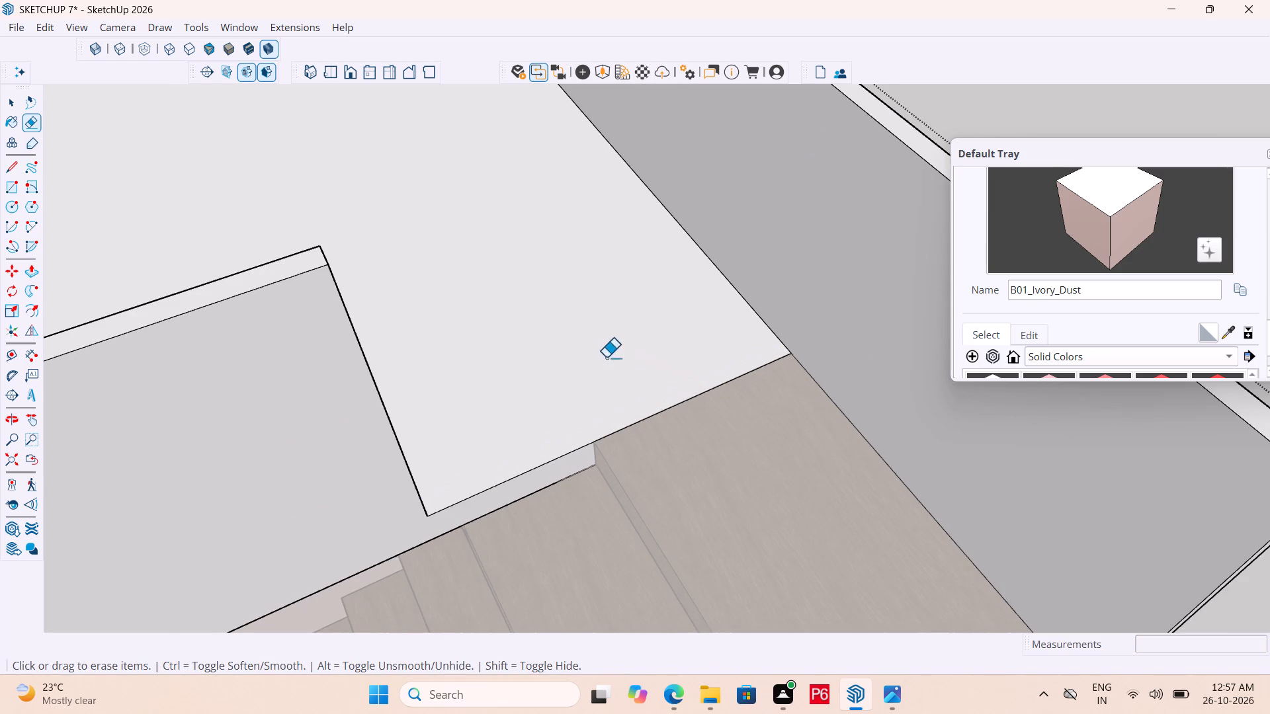
Save the house model with the cleaned landing opening.
{"action": "scroll", "coordinate": [600, 358], "scroll_direction": "down", "scroll_amount": 12}
{"action": "middle_click_drag", "start_coordinate": [871, 418], "coordinate": [91, 379]}
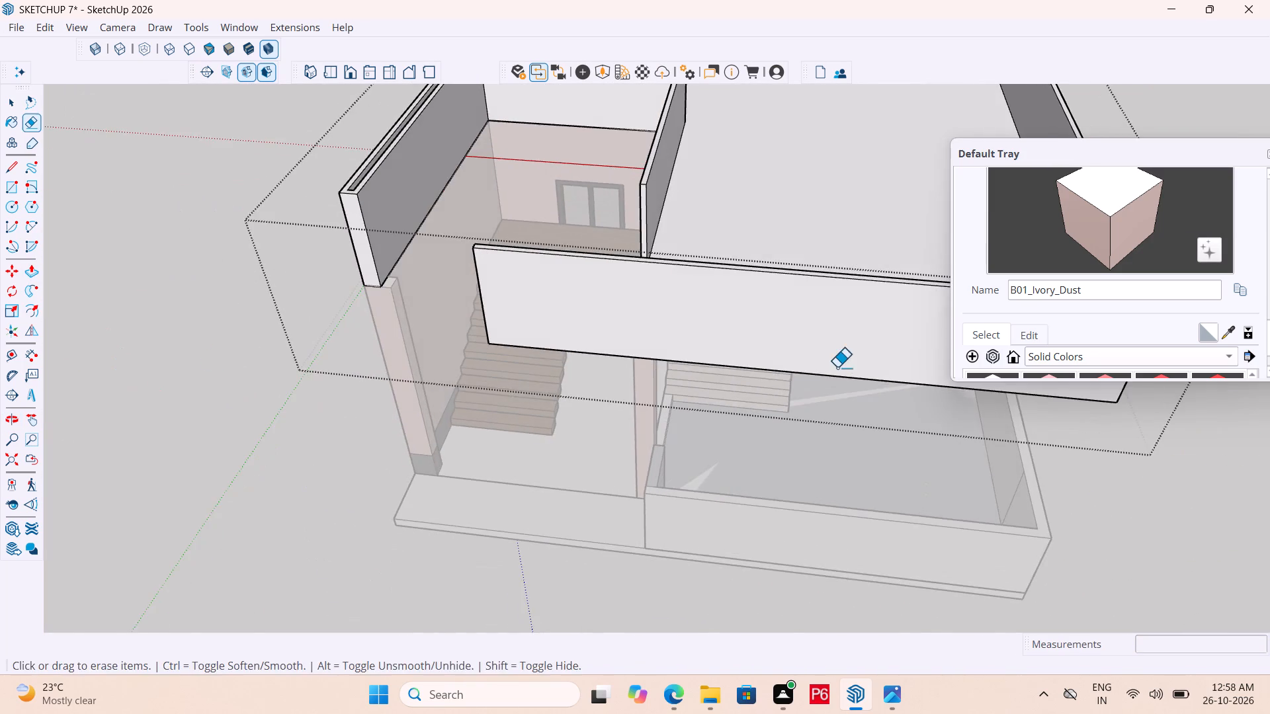
{"action": "middle_click_drag", "start_coordinate": [837, 368], "coordinate": [830, 385]}
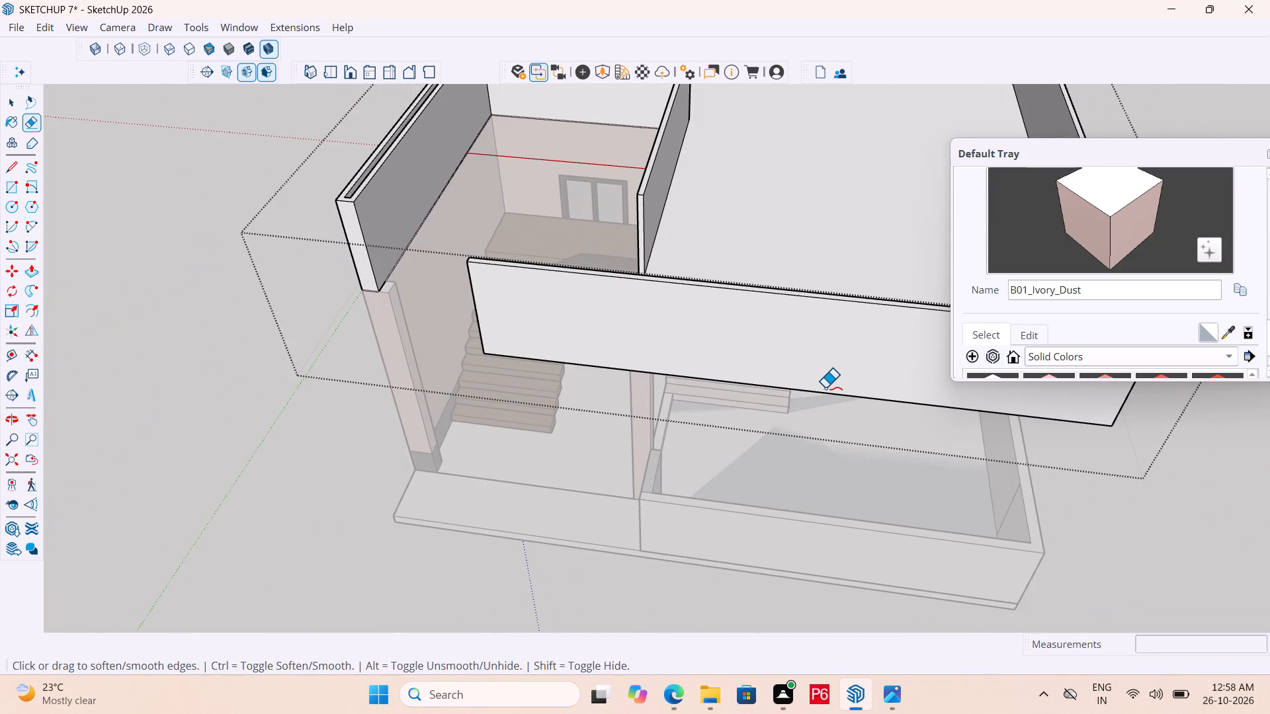
{"action": "key", "text": "ctrl+s"}
{"action": "key", "text": "ctrl+s"}
{"action": "key", "text": "ctrl+s"}
{"action": "key", "text": "ctrl+s"}
{"action": "key", "text": "ctrl+s"}
Examine the parapet around the stairwell and where it meets the house's long side parapet.
{"action": "scroll", "coordinate": [487, 387], "scroll_direction": "down", "scroll_amount": 5}
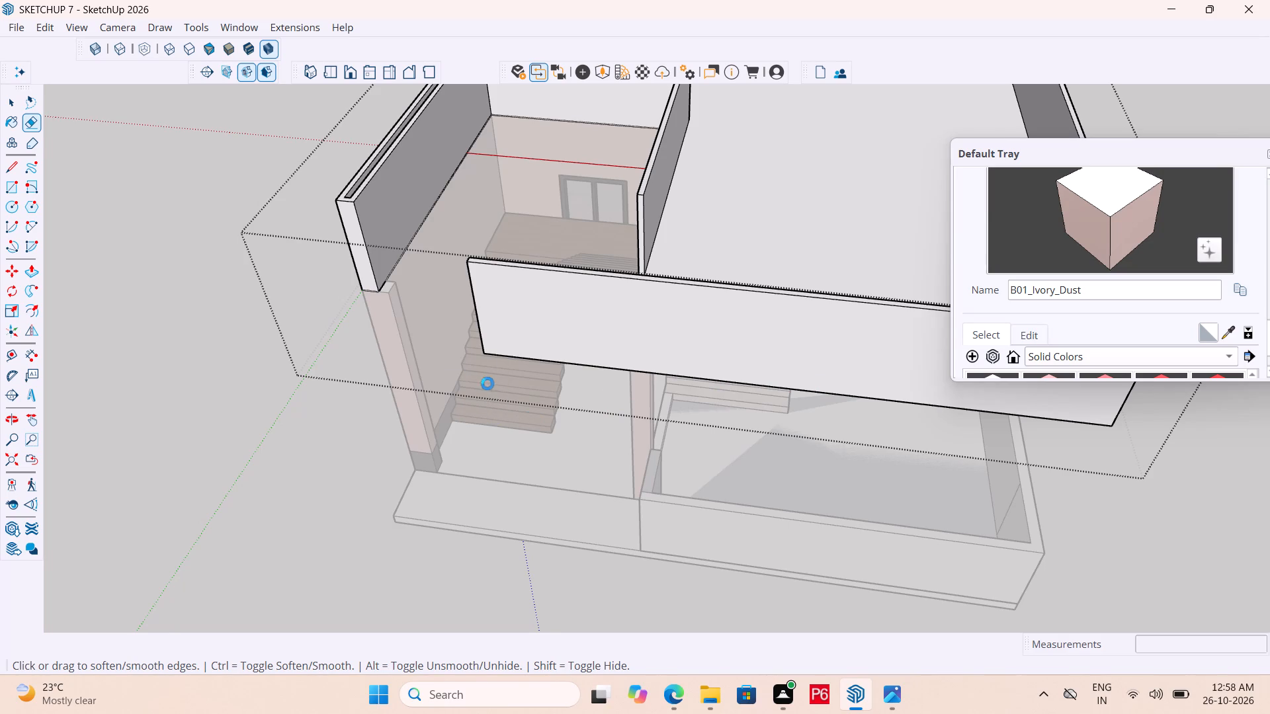
{"action": "scroll", "coordinate": [545, 342], "scroll_direction": "down", "scroll_amount": 5}
{"action": "middle_click_drag", "start_coordinate": [493, 284], "coordinate": [698, 385]}
{"action": "middle_click_drag", "start_coordinate": [548, 387], "coordinate": [494, 393]}
{"action": "middle_click_drag", "start_coordinate": [494, 393], "coordinate": [390, 401]}
{"action": "scroll", "coordinate": [463, 268], "scroll_direction": "up", "scroll_amount": 4}
{"action": "scroll", "coordinate": [511, 165], "scroll_direction": "up", "scroll_amount": 4}
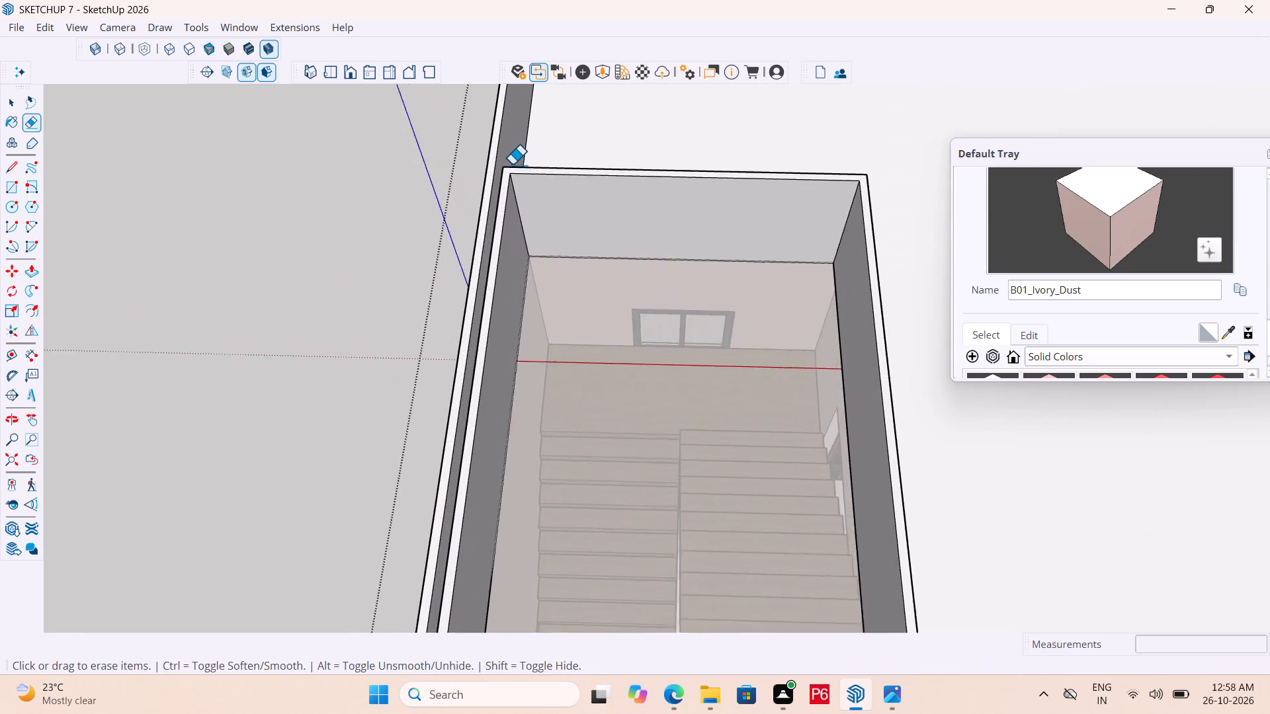
{"action": "scroll", "coordinate": [512, 165], "scroll_direction": "up", "scroll_amount": 11}
{"action": "scroll", "coordinate": [543, 225], "scroll_direction": "down", "scroll_amount": 5}
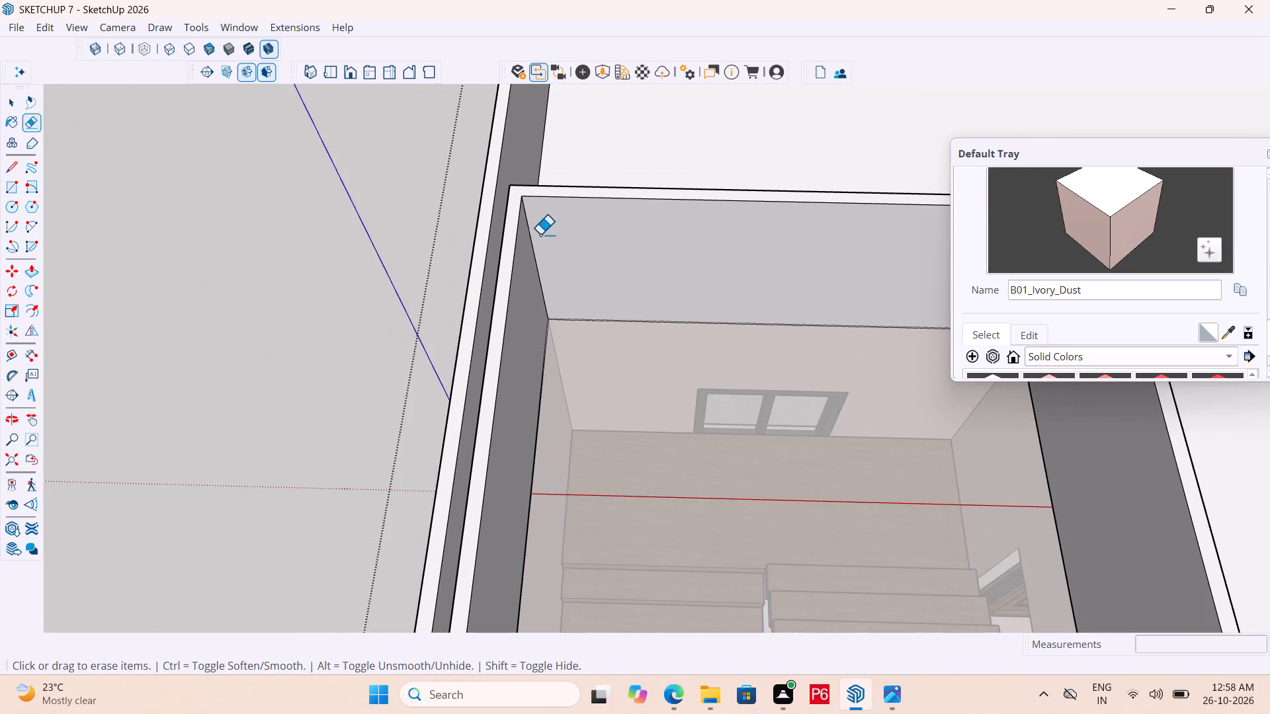
{"action": "scroll", "coordinate": [530, 239], "scroll_direction": "down", "scroll_amount": 13}
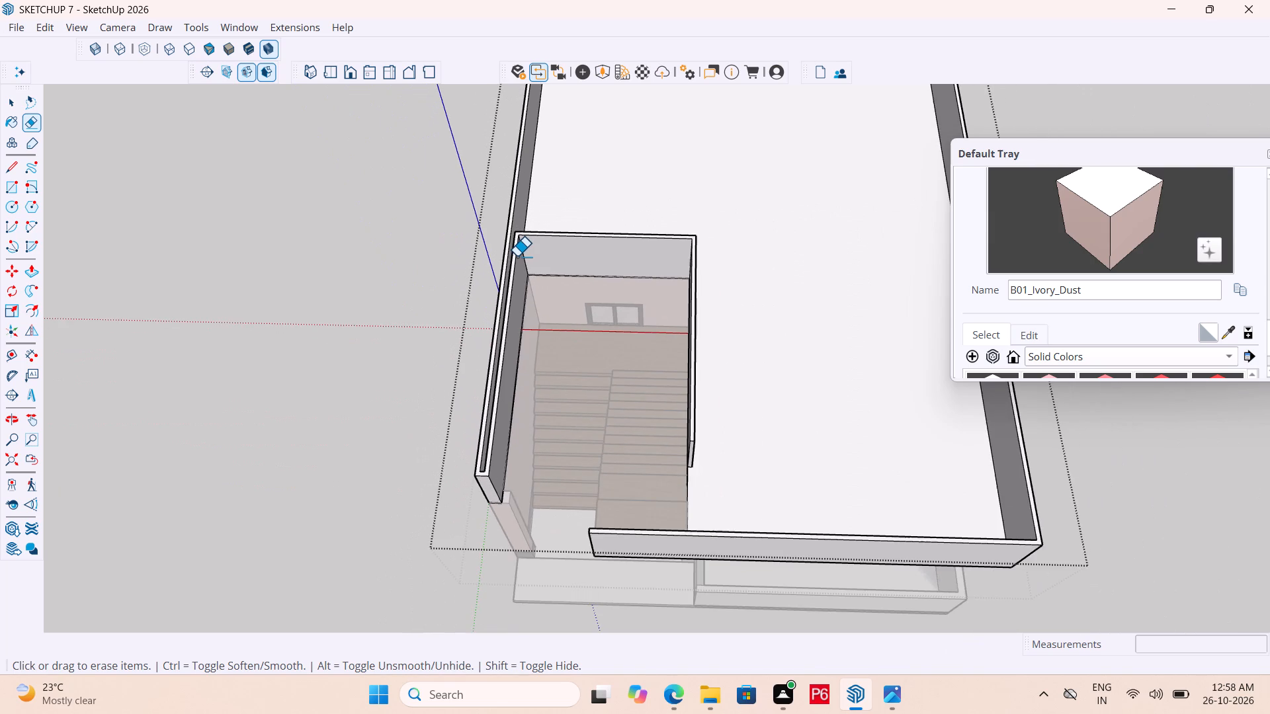
{"action": "middle_click_drag", "start_coordinate": [517, 257], "coordinate": [847, 177]}
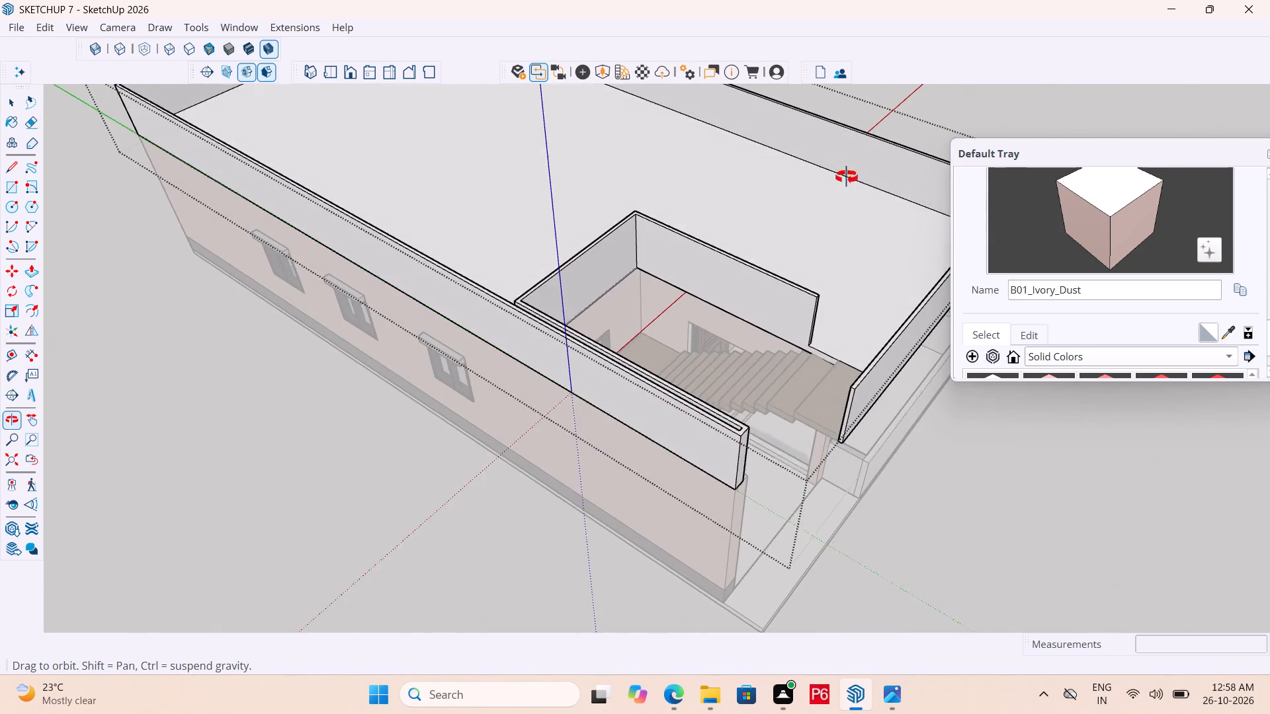
{"action": "middle_click_drag", "start_coordinate": [847, 177], "coordinate": [788, 264]}
Draw a line across the narrow gap from the stairwell parapet's top corner to the long side parapet's inner top edge.
{"action": "scroll", "coordinate": [430, 325], "scroll_direction": "up", "scroll_amount": 11}
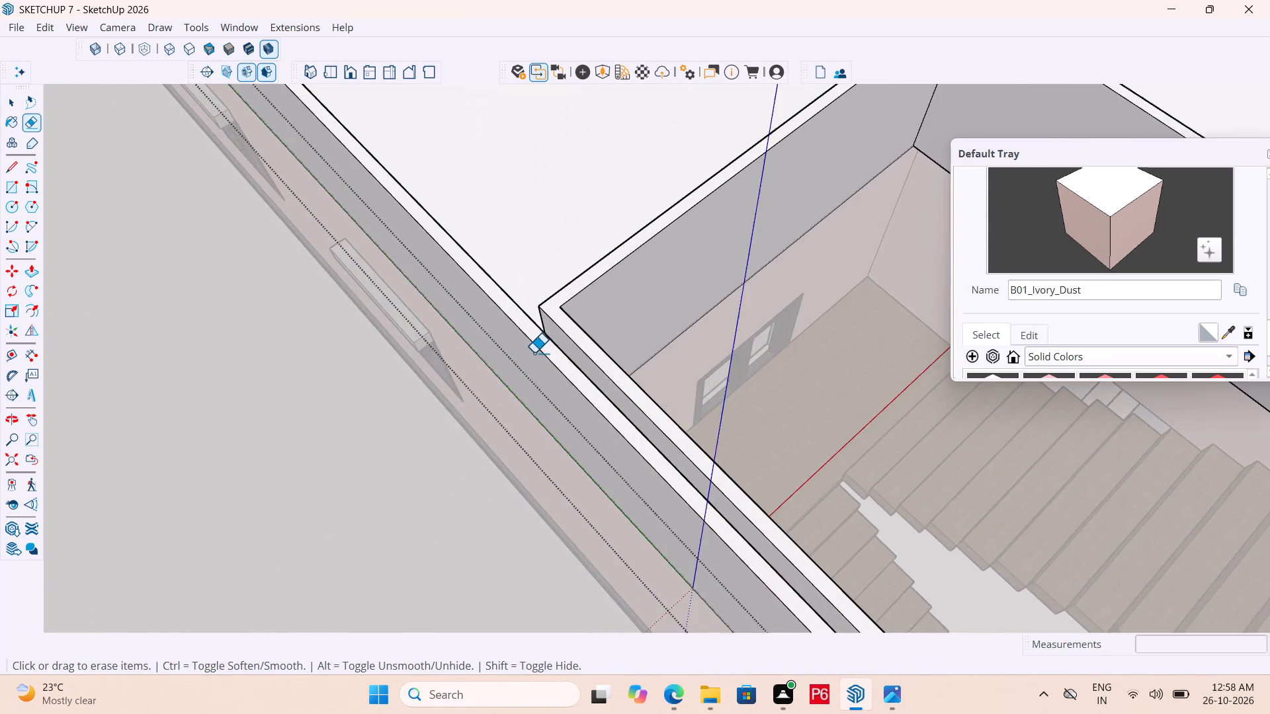
{"action": "scroll", "coordinate": [534, 353], "scroll_direction": "up", "scroll_amount": 4}
{"action": "key", "text": "space"}
{"action": "left_click", "coordinate": [530, 304]}
{"action": "double_click", "coordinate": [528, 303]}
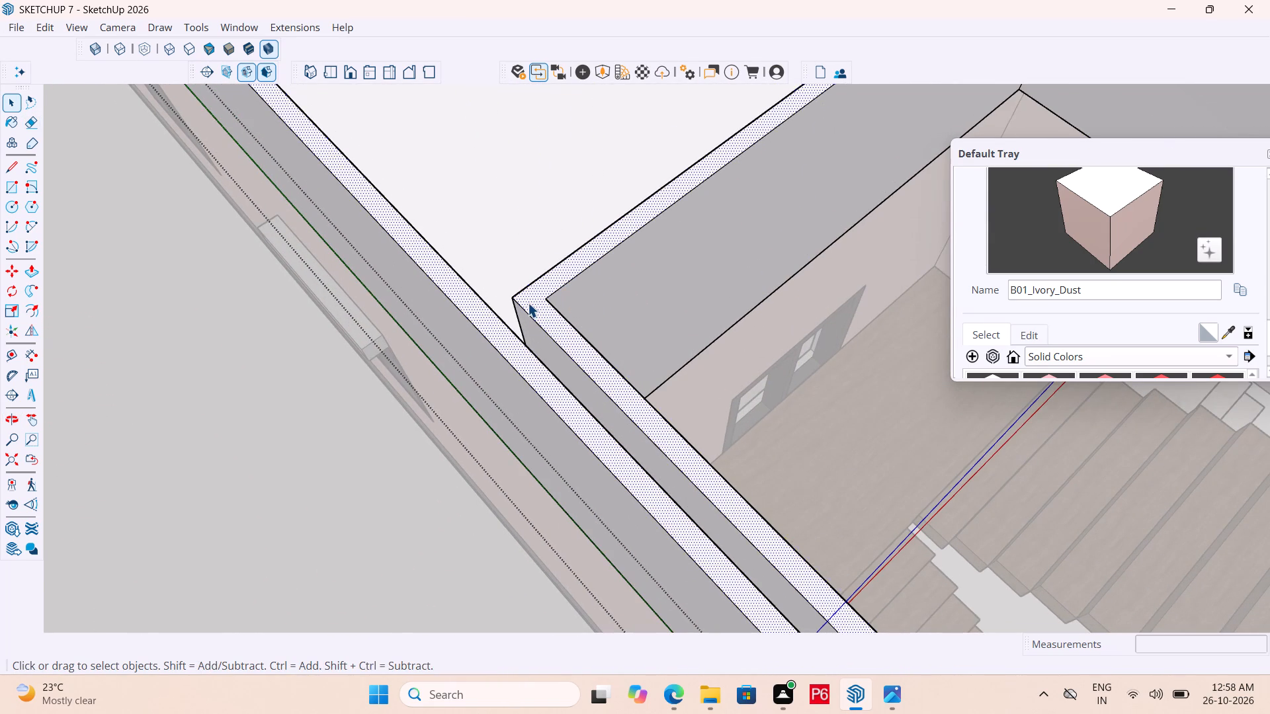
{"action": "double_click", "coordinate": [525, 299]}
{"action": "triple_click", "coordinate": [527, 307]}
{"action": "triple_click", "coordinate": [530, 322]}
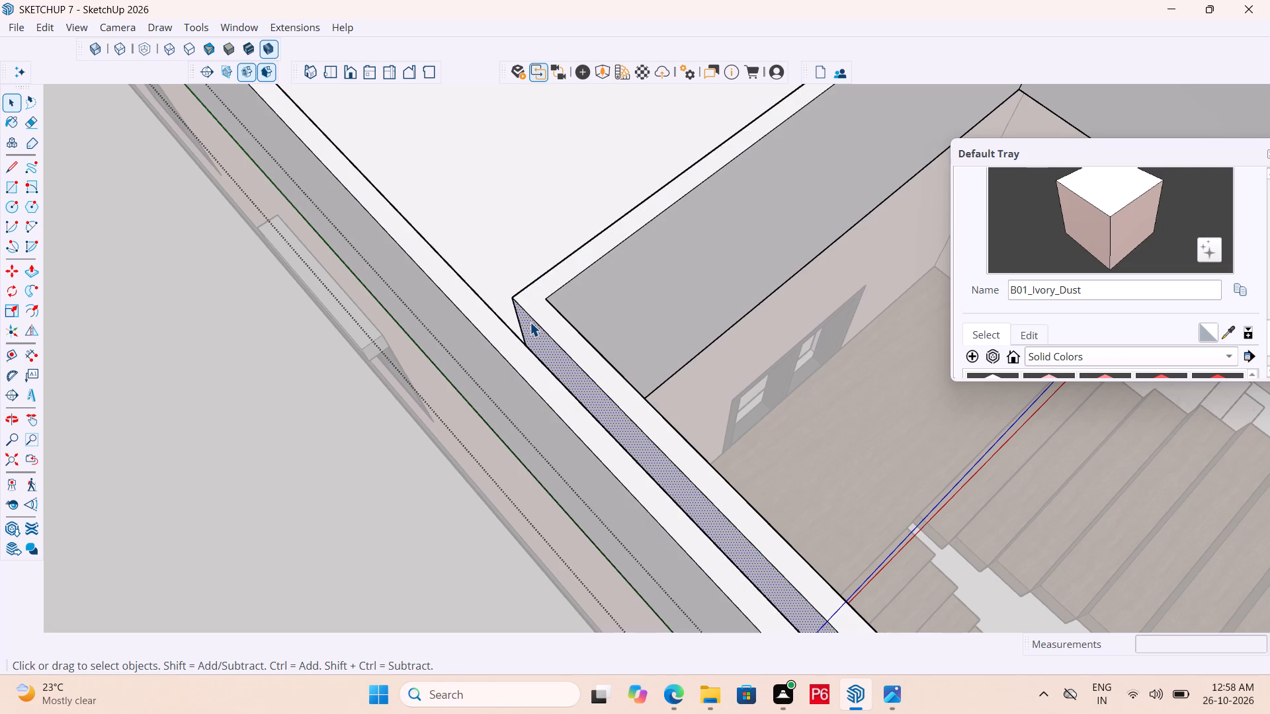
{"action": "double_click", "coordinate": [530, 322]}
{"action": "triple_click", "coordinate": [534, 311]}
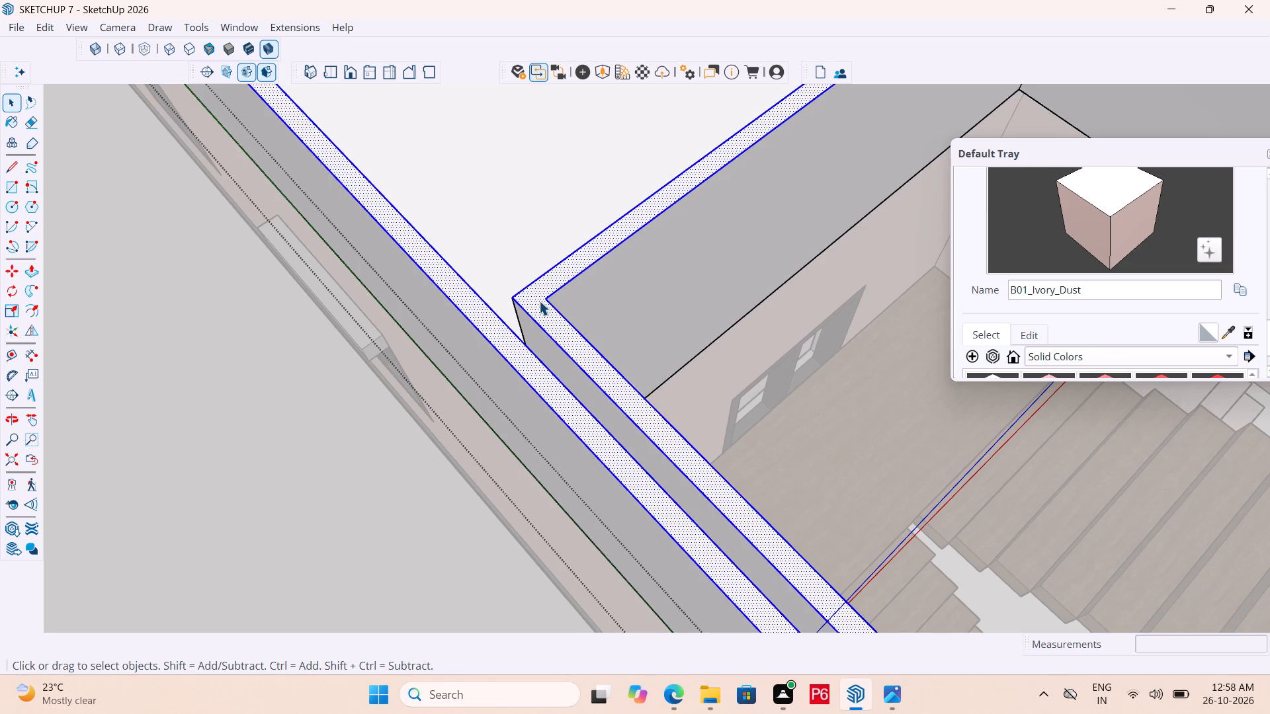
{"action": "left_click", "coordinate": [539, 299]}
{"action": "key", "text": "l"}
{"action": "scroll", "coordinate": [530, 297], "scroll_direction": "up", "scroll_amount": 4}
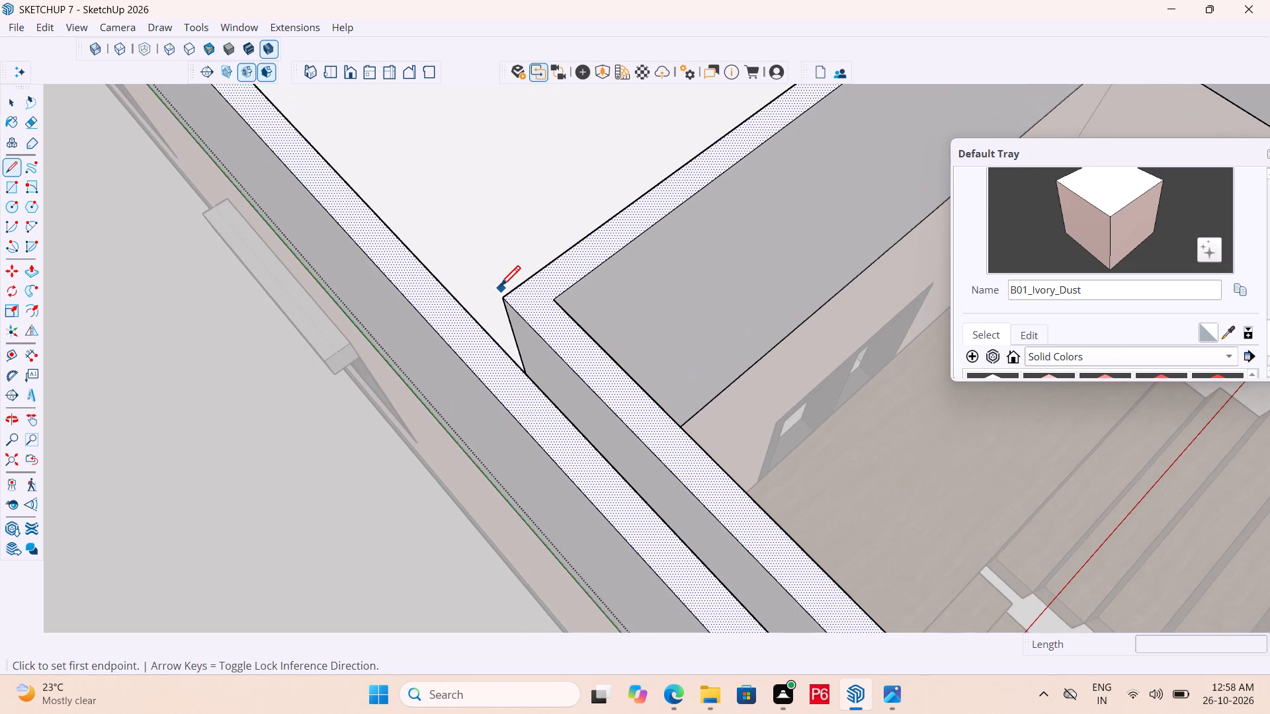
{"action": "left_click", "coordinate": [503, 303]}
{"action": "left_click", "coordinate": [475, 316]}
Push/Pull the new gap face between the stairwell parapet and the side parapet by 4' down to the roof slab.
{"action": "scroll", "coordinate": [495, 283], "scroll_direction": "down", "scroll_amount": 4}
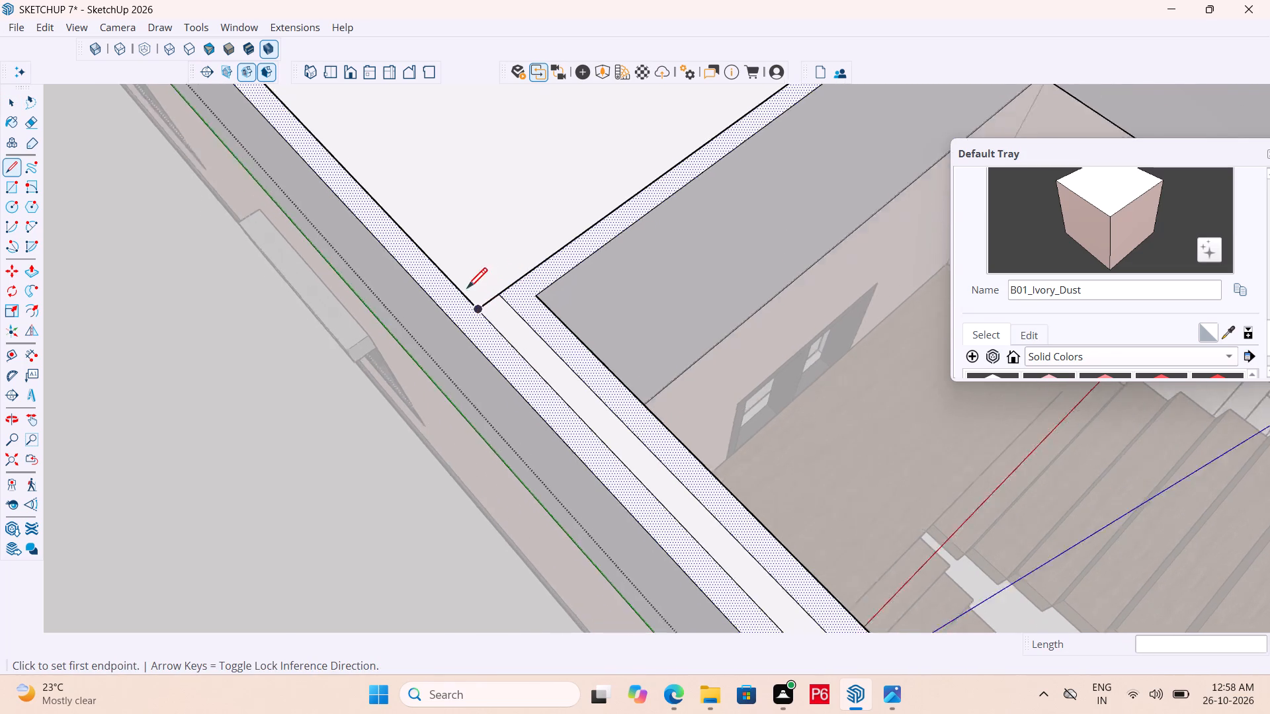
{"action": "scroll", "coordinate": [467, 290], "scroll_direction": "down", "scroll_amount": 2}
{"action": "scroll", "coordinate": [474, 349], "scroll_direction": "down", "scroll_amount": 3}
{"action": "middle_click_drag", "start_coordinate": [485, 393], "coordinate": [1227, 331]}
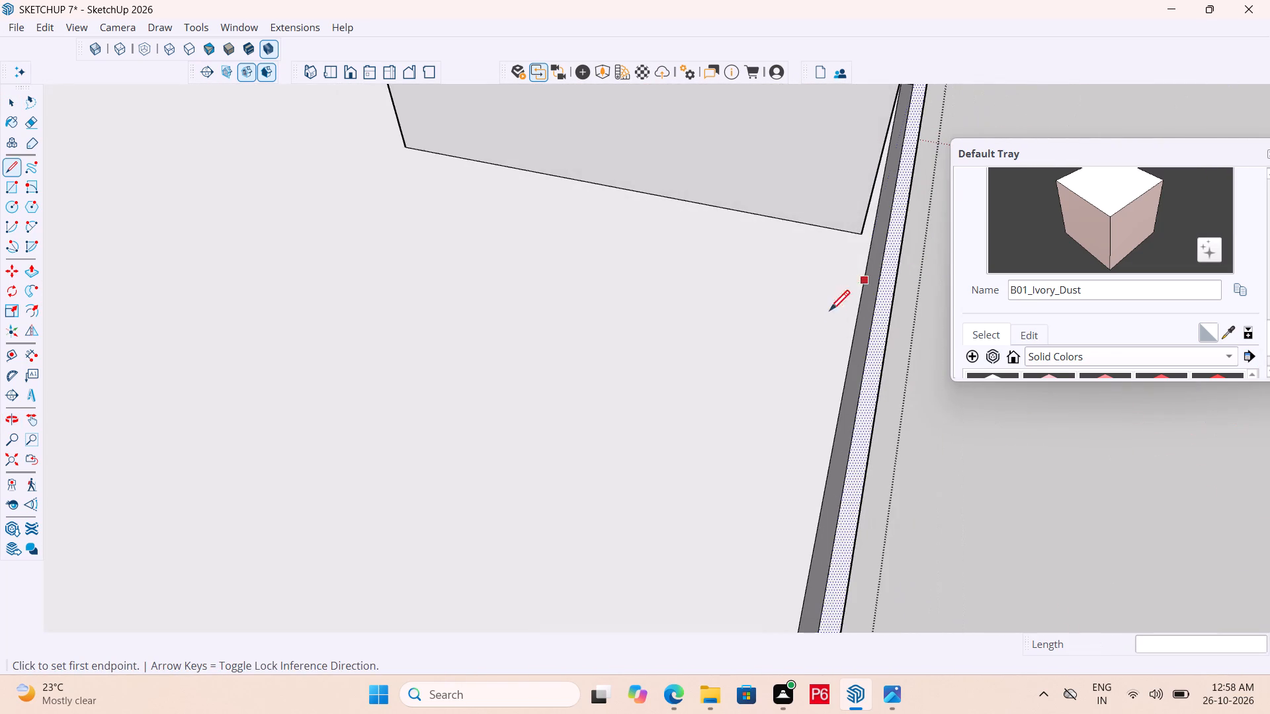
{"action": "scroll", "coordinate": [826, 397], "scroll_direction": "down", "scroll_amount": 6}
{"action": "middle_click_drag", "start_coordinate": [822, 364], "coordinate": [901, 276]}
{"action": "scroll", "coordinate": [757, 464], "scroll_direction": "down", "scroll_amount": 7}
{"action": "scroll", "coordinate": [802, 282], "scroll_direction": "up", "scroll_amount": 6}
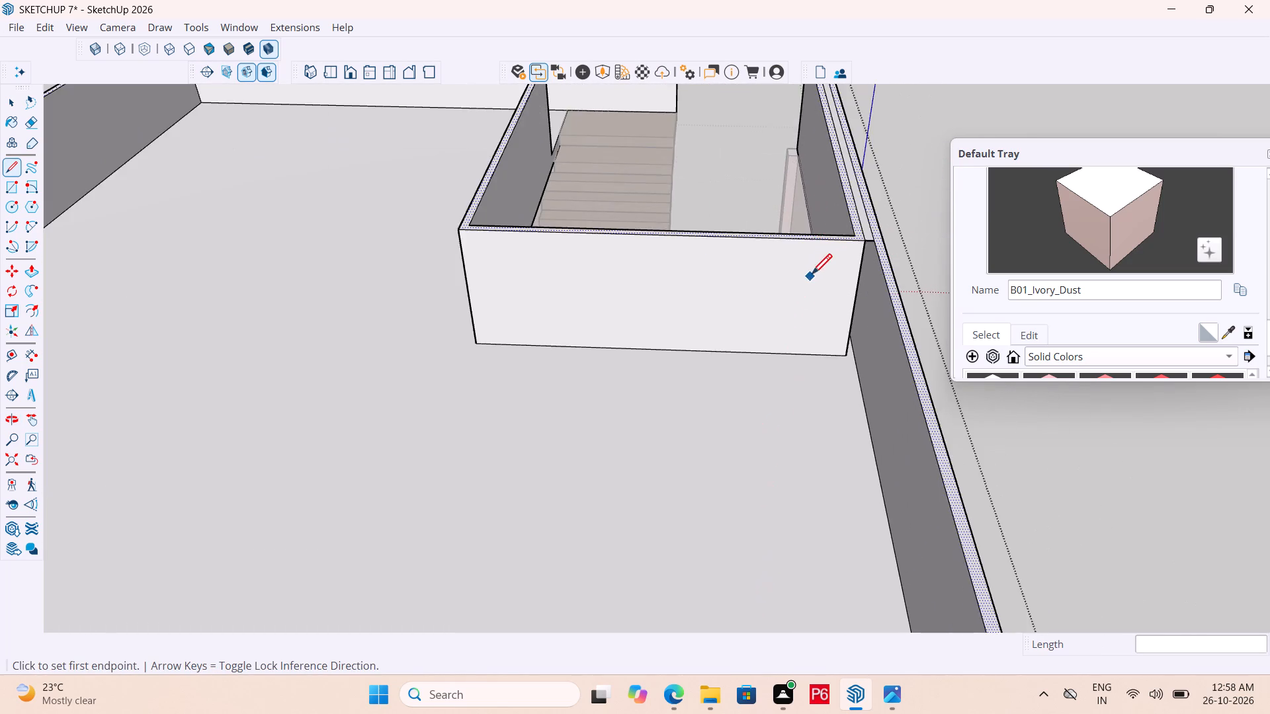
{"action": "scroll", "coordinate": [812, 276], "scroll_direction": "up", "scroll_amount": 13}
{"action": "middle_click_drag", "start_coordinate": [935, 276], "coordinate": [815, 142]}
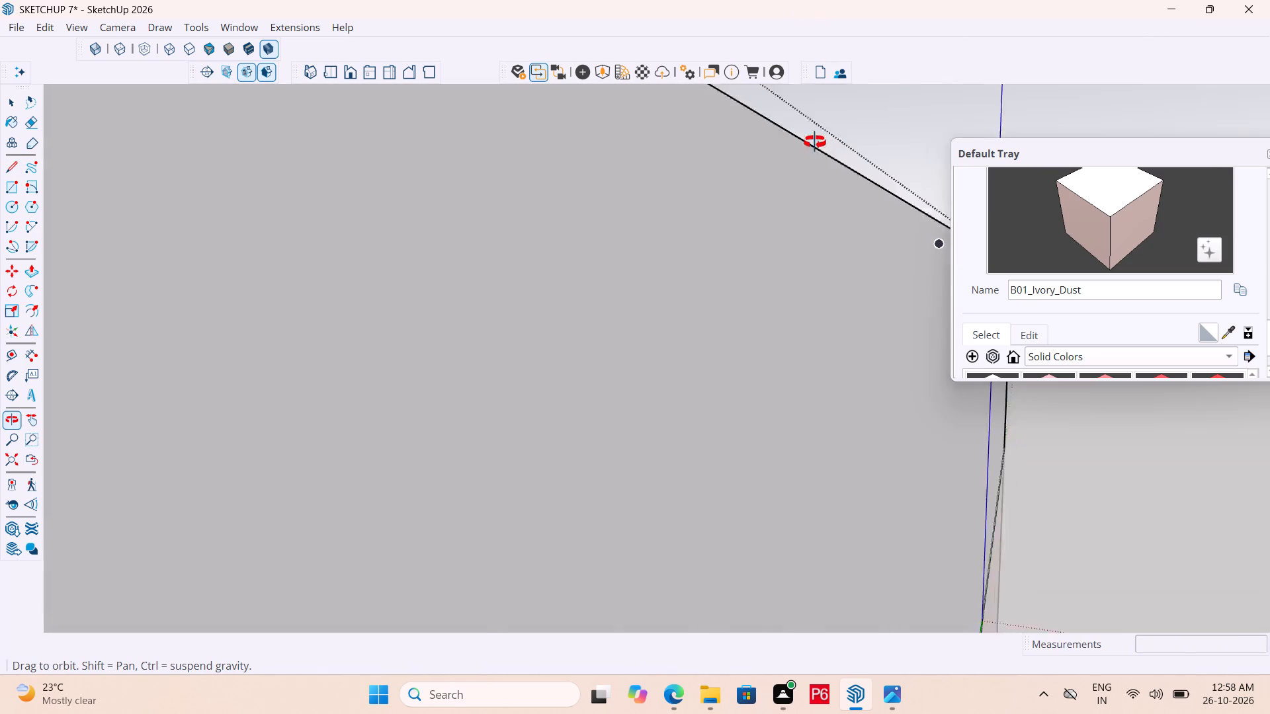
{"action": "middle_click_drag", "start_coordinate": [815, 142], "coordinate": [898, 47]}
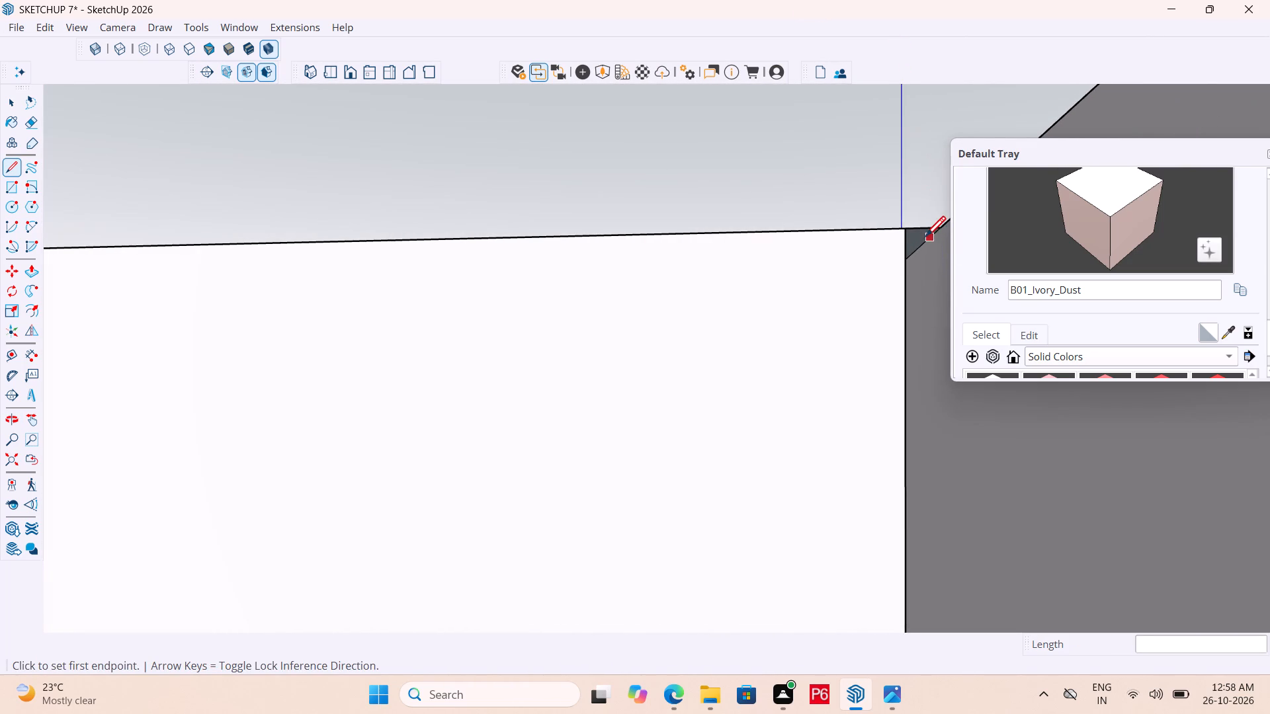
{"action": "key", "text": "p"}
{"action": "key", "text": "space"}
{"action": "left_click", "coordinate": [919, 237]}
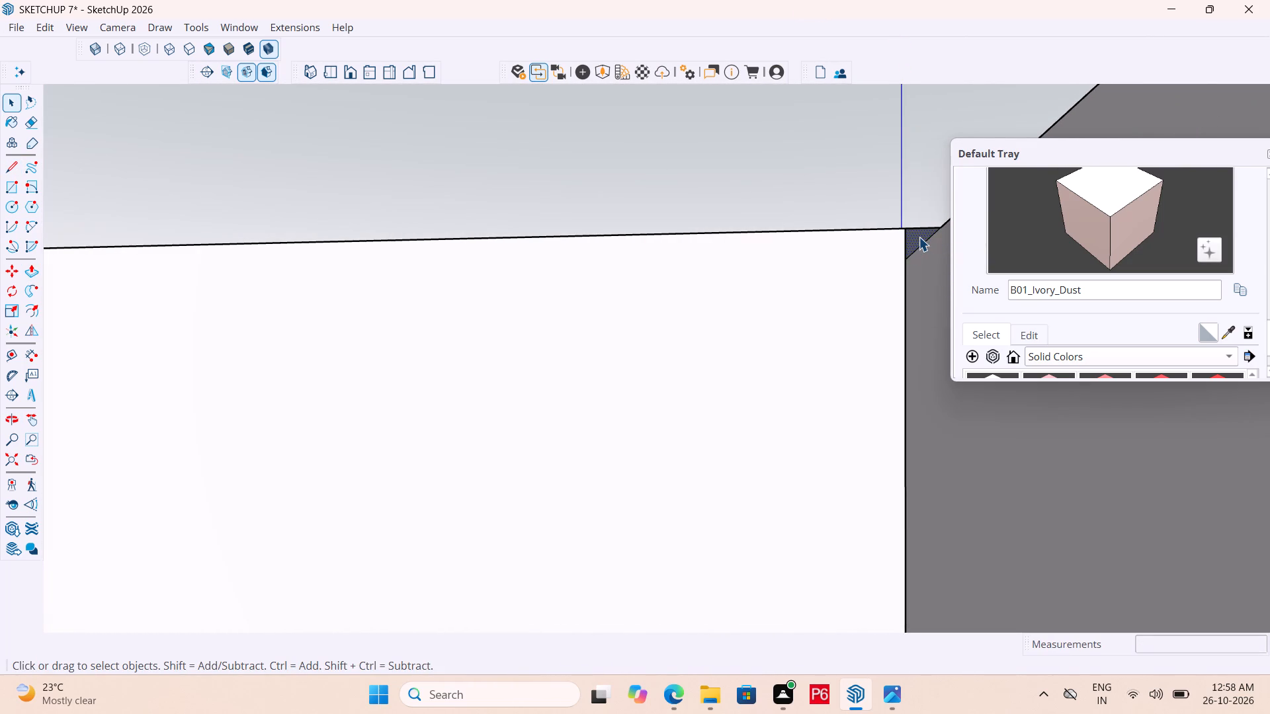
{"action": "key", "text": "p"}
{"action": "left_click", "coordinate": [917, 237]}
{"action": "scroll", "coordinate": [907, 381], "scroll_direction": "down", "scroll_amount": 7}
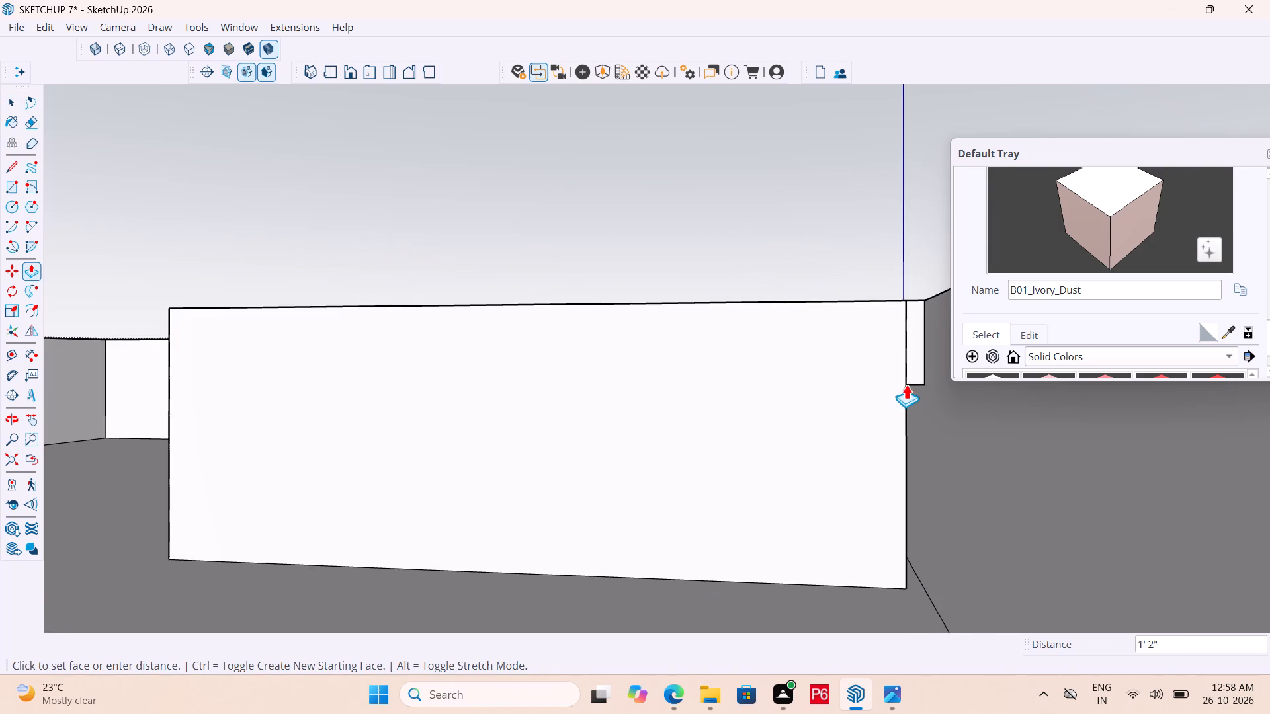
{"action": "scroll", "coordinate": [891, 392], "scroll_direction": "down", "scroll_amount": 5}
{"action": "left_click", "coordinate": [849, 569]}
Erase the two lengthwise seam lines on top of the merged parapet beside the stairwell.
{"action": "middle_click_drag", "start_coordinate": [794, 399], "coordinate": [835, 536]}
{"action": "scroll", "coordinate": [804, 459], "scroll_direction": "down", "scroll_amount": 1}
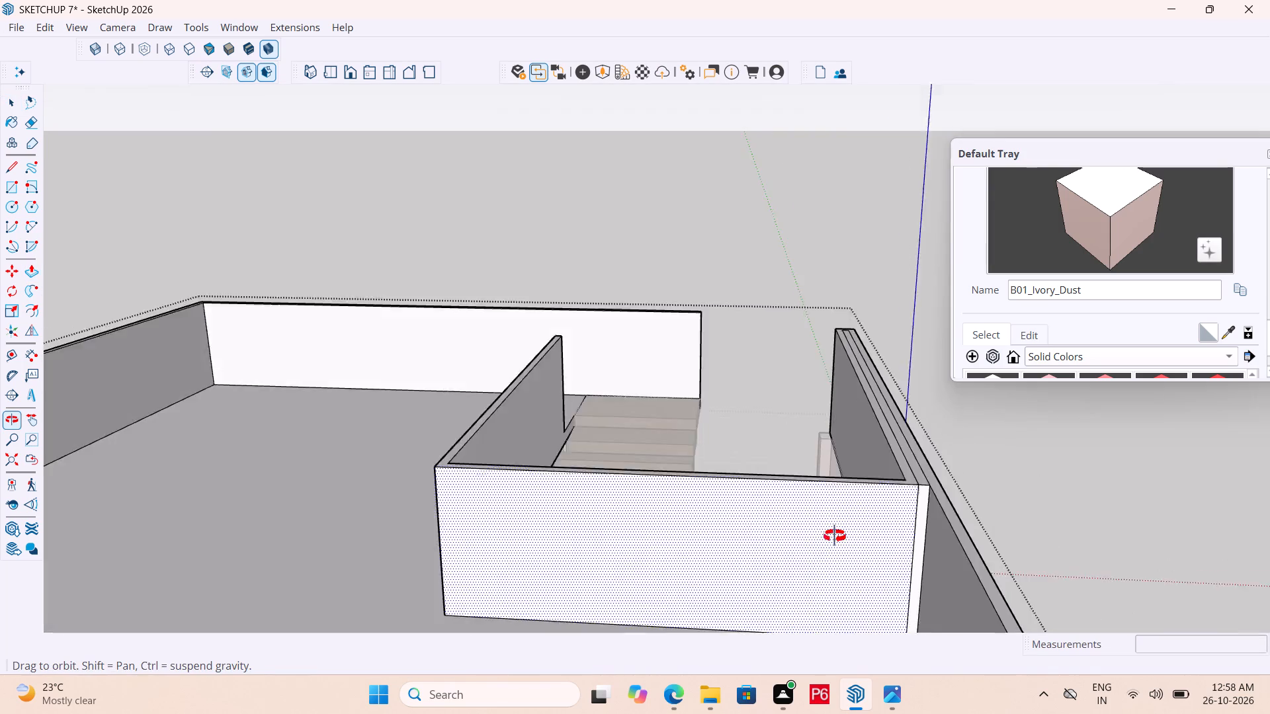
{"action": "middle_click_drag", "start_coordinate": [835, 536], "coordinate": [836, 537]}
{"action": "scroll", "coordinate": [735, 467], "scroll_direction": "down", "scroll_amount": 5}
{"action": "scroll", "coordinate": [831, 470], "scroll_direction": "up", "scroll_amount": 12}
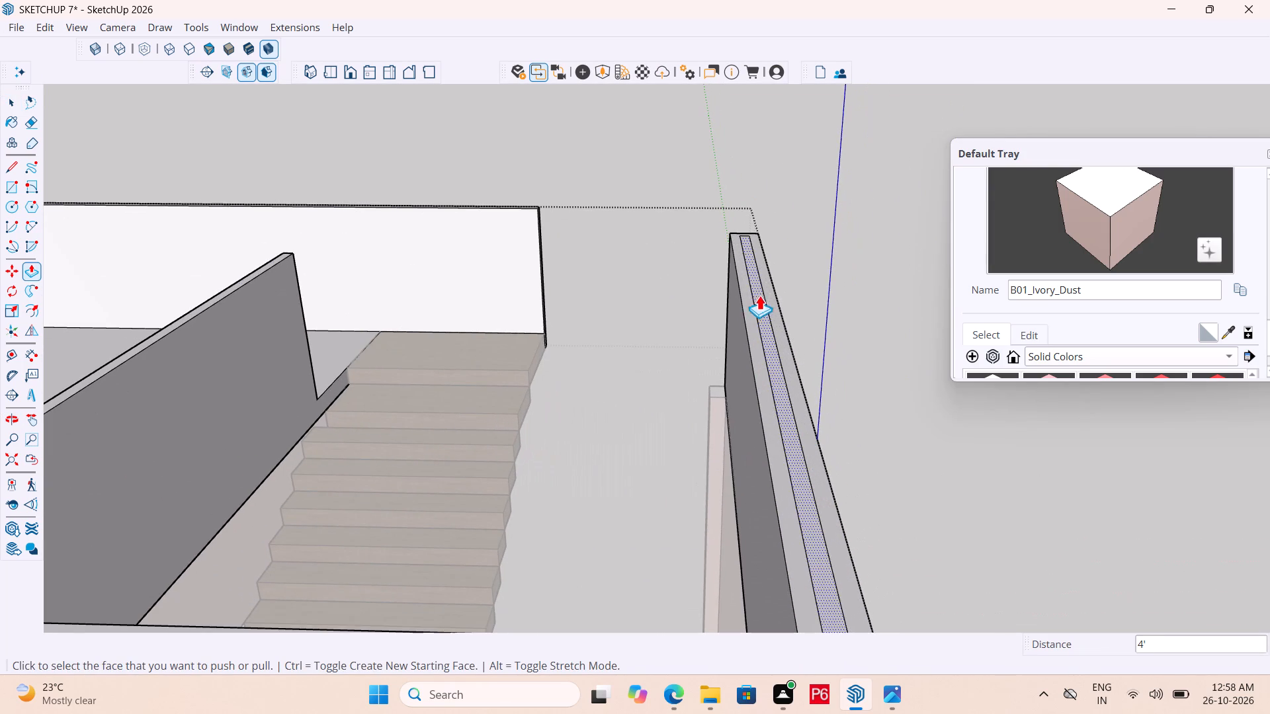
{"action": "key", "text": "e"}
{"action": "scroll", "coordinate": [765, 257], "scroll_direction": "up", "scroll_amount": 4}
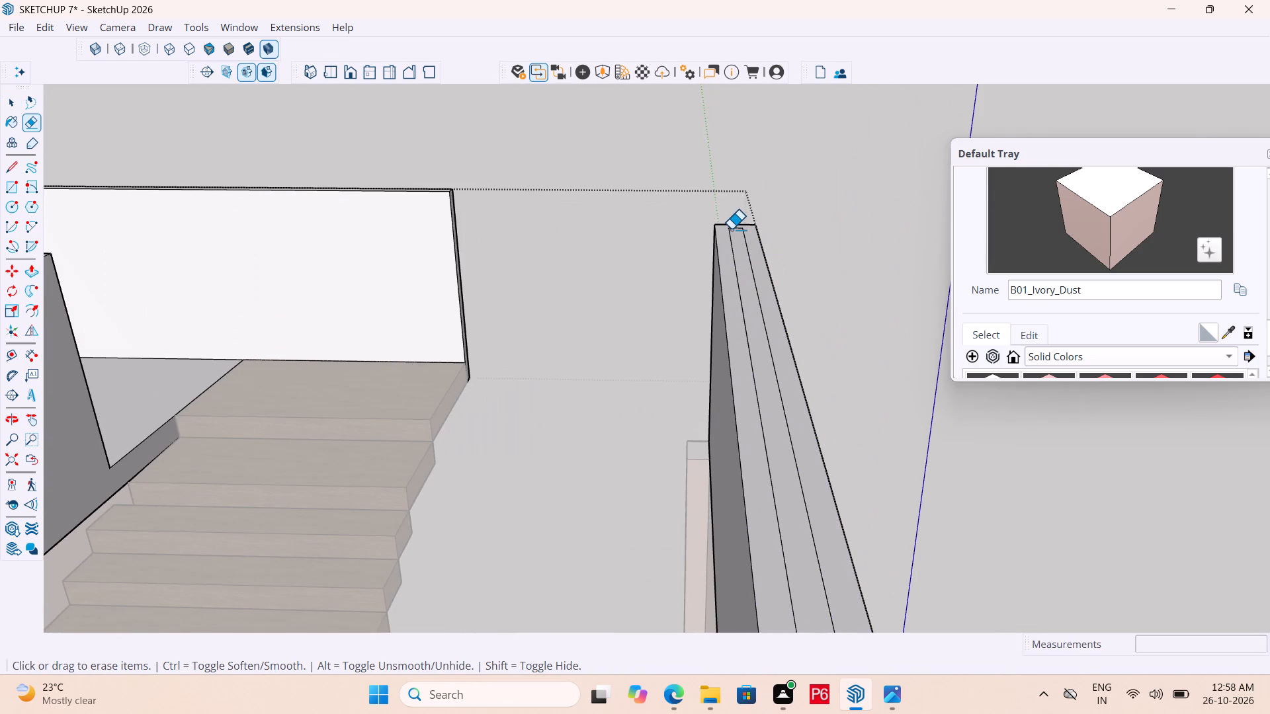
{"action": "left_click", "coordinate": [731, 229]}
{"action": "left_click", "coordinate": [737, 226]}
{"action": "left_click", "coordinate": [741, 233]}
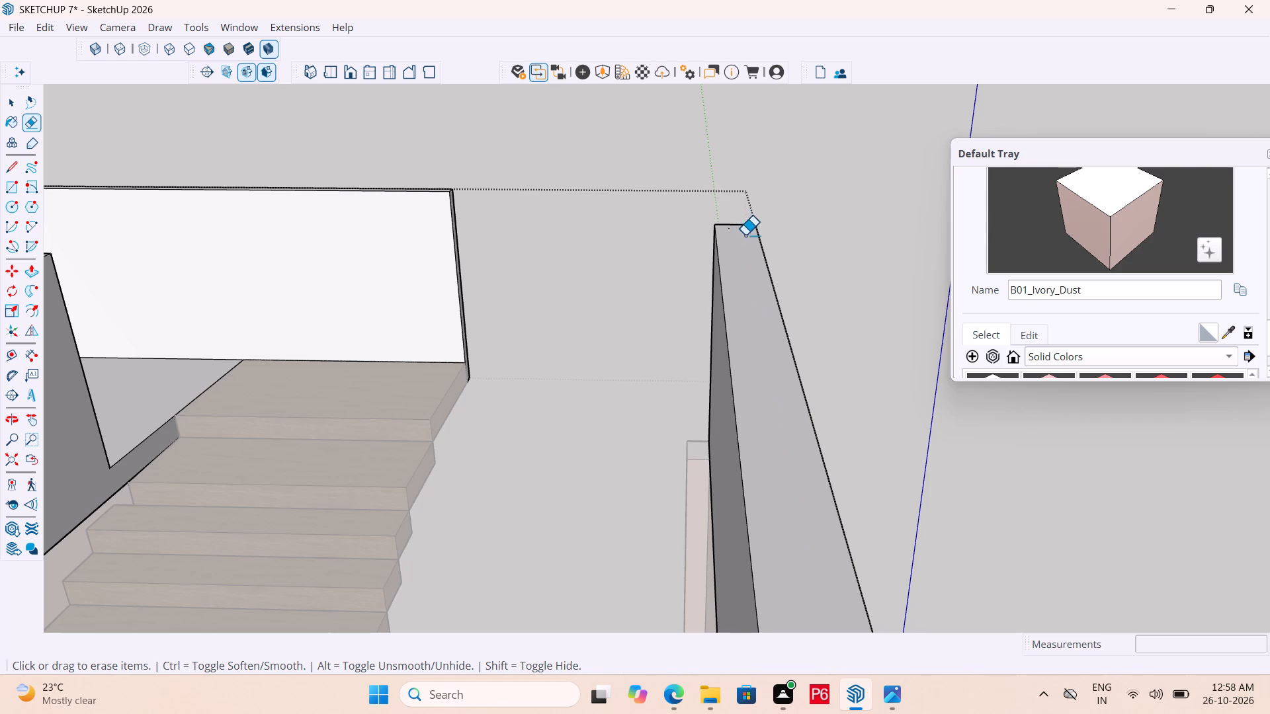
{"action": "scroll", "coordinate": [738, 228], "scroll_direction": "up", "scroll_amount": 10}
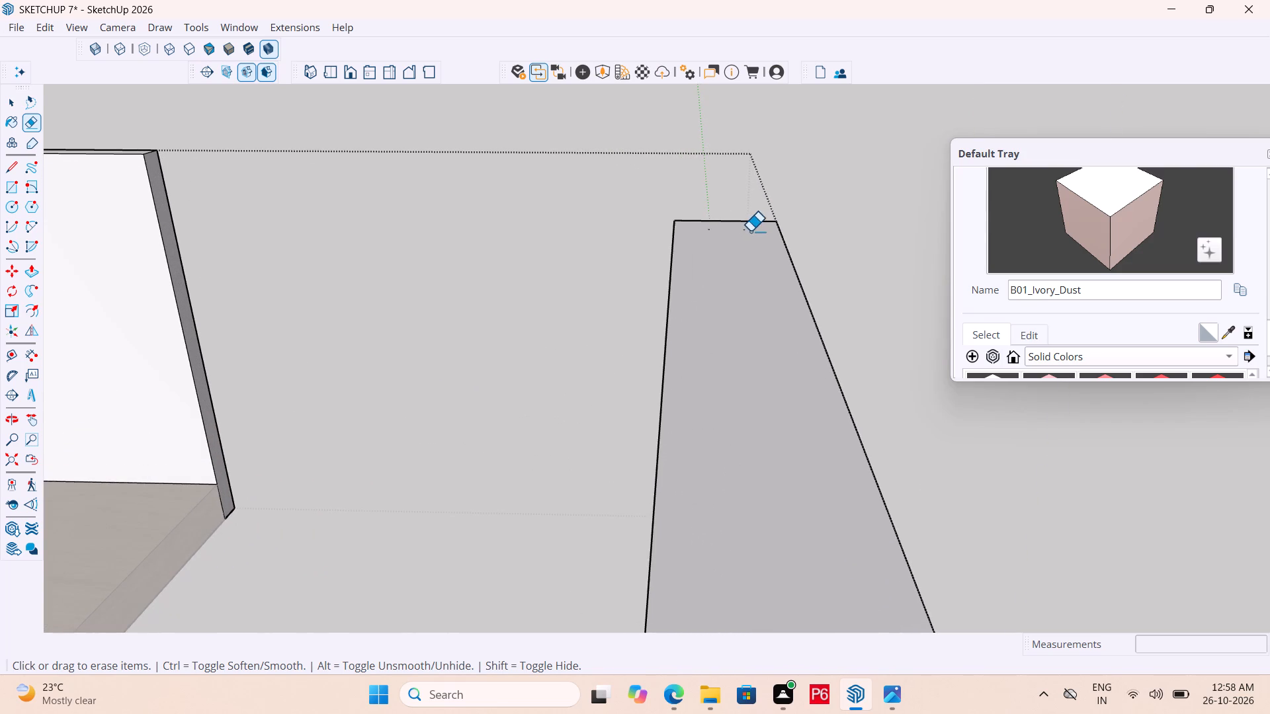
{"action": "left_click_drag", "start_coordinate": [736, 227], "coordinate": [753, 227]}
{"action": "left_click_drag", "start_coordinate": [753, 227], "coordinate": [740, 231]}
{"action": "left_click", "coordinate": [706, 228]}
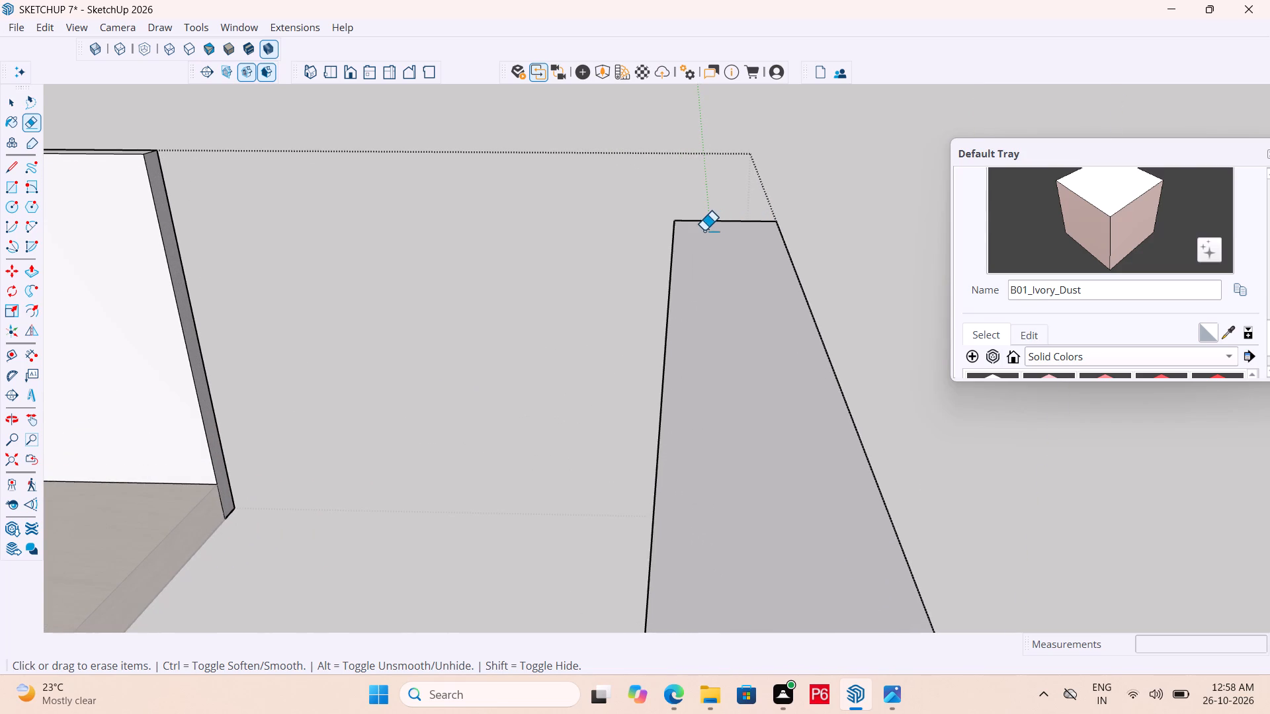
{"action": "double_click", "coordinate": [712, 226]}
{"action": "triple_click", "coordinate": [707, 229]}
Save the house model with the filled parapet gap.
{"action": "scroll", "coordinate": [717, 216], "scroll_direction": "down", "scroll_amount": 18}
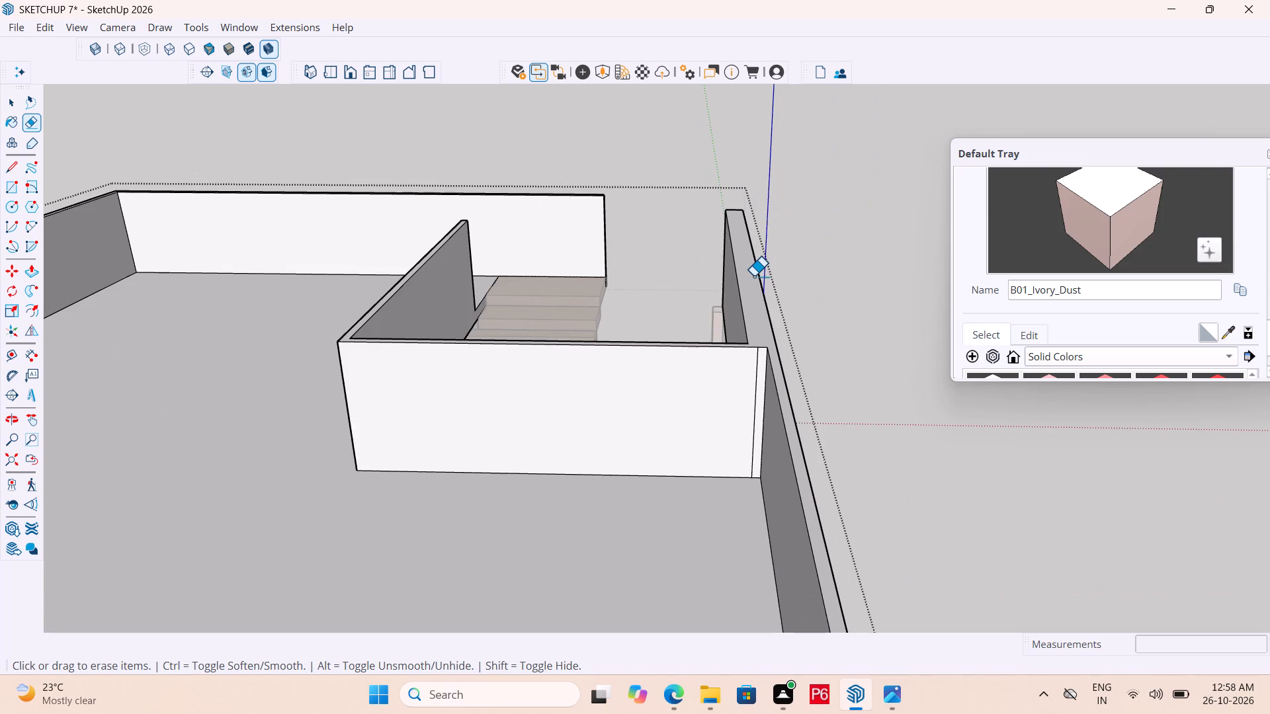
{"action": "key", "text": "ctrl+s"}
{"action": "key", "text": "ctrl+s"}
{"action": "key", "text": "ctrl+s"}
{"action": "key", "text": "ctrl+s"}
{"action": "key", "text": "ctrl+s"}
{"action": "key", "text": "ctrl+s"}
{"action": "key", "text": "ctrl+s"}
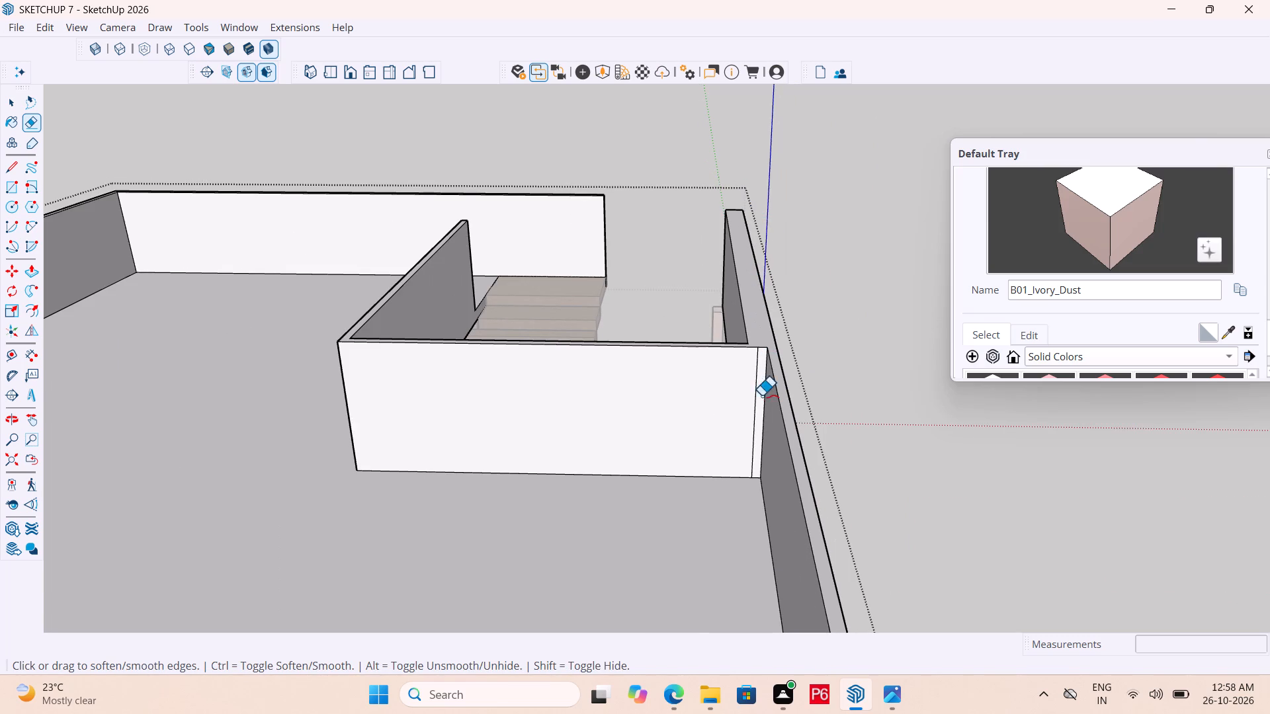
Erase the vertical seam on the stairwell parapet's roof-side face near the side parapet and close the parapet group.
{"action": "scroll", "coordinate": [760, 387], "scroll_direction": "up", "scroll_amount": 9}
{"action": "left_click", "coordinate": [757, 362]}
{"action": "left_click", "coordinate": [757, 358]}
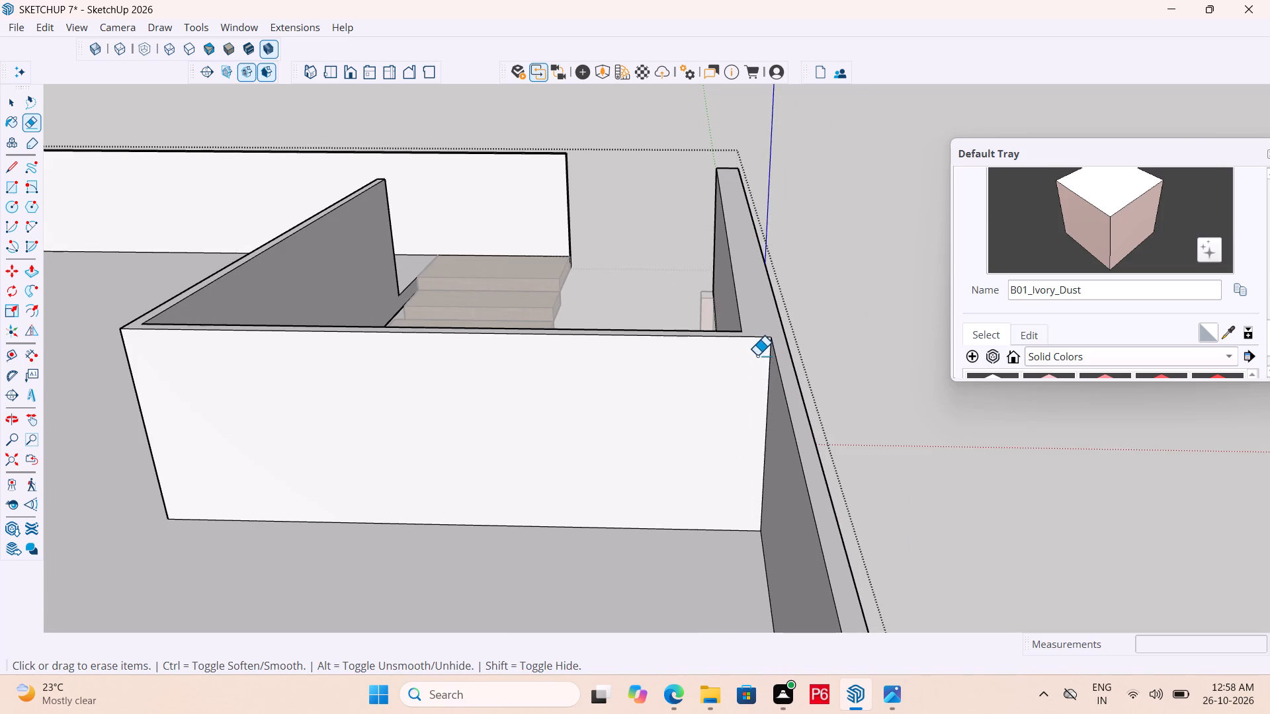
{"action": "scroll", "coordinate": [795, 360], "scroll_direction": "down", "scroll_amount": 2}
{"action": "middle_click_drag", "start_coordinate": [797, 364], "coordinate": [202, 454]}
{"action": "middle_click_drag", "start_coordinate": [687, 377], "coordinate": [142, 376]}
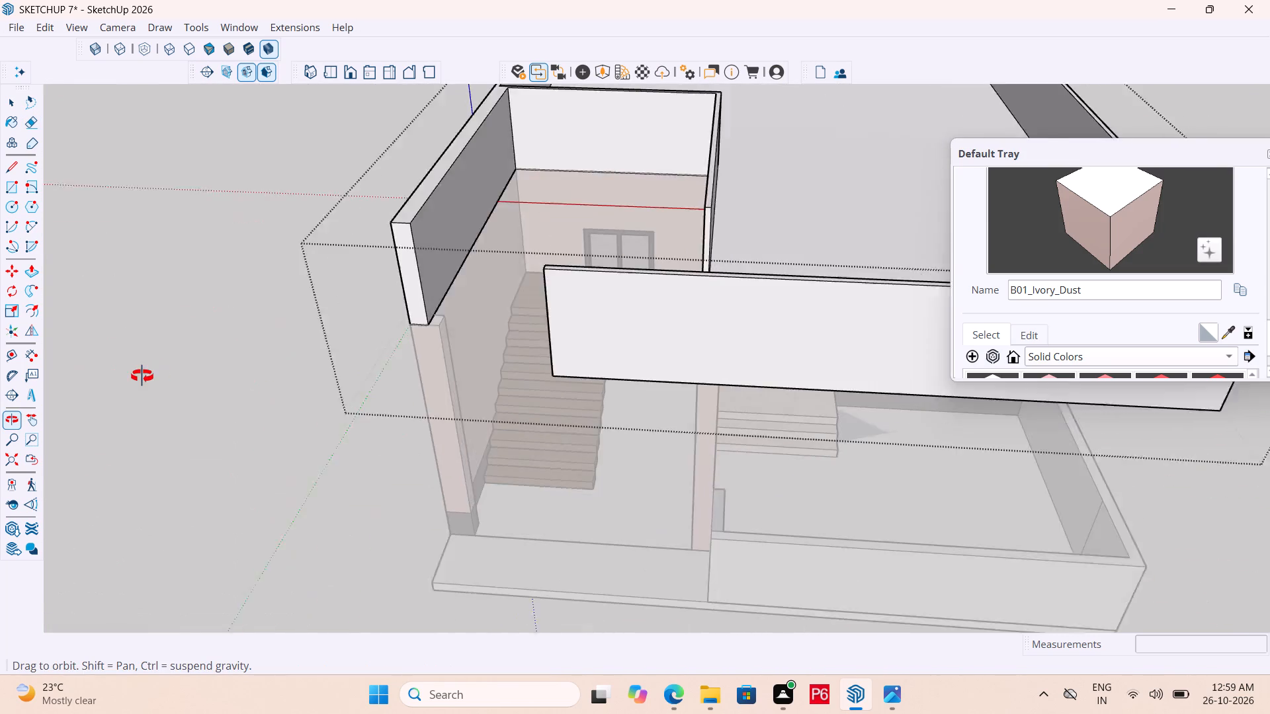
{"action": "middle_click_drag", "start_coordinate": [142, 376], "coordinate": [230, 376]}
{"action": "key", "text": "space"}
{"action": "left_click", "coordinate": [228, 283]}
Save the house model with the cleaned stairwell parapet.
{"action": "middle_click_drag", "start_coordinate": [374, 311], "coordinate": [438, 348]}
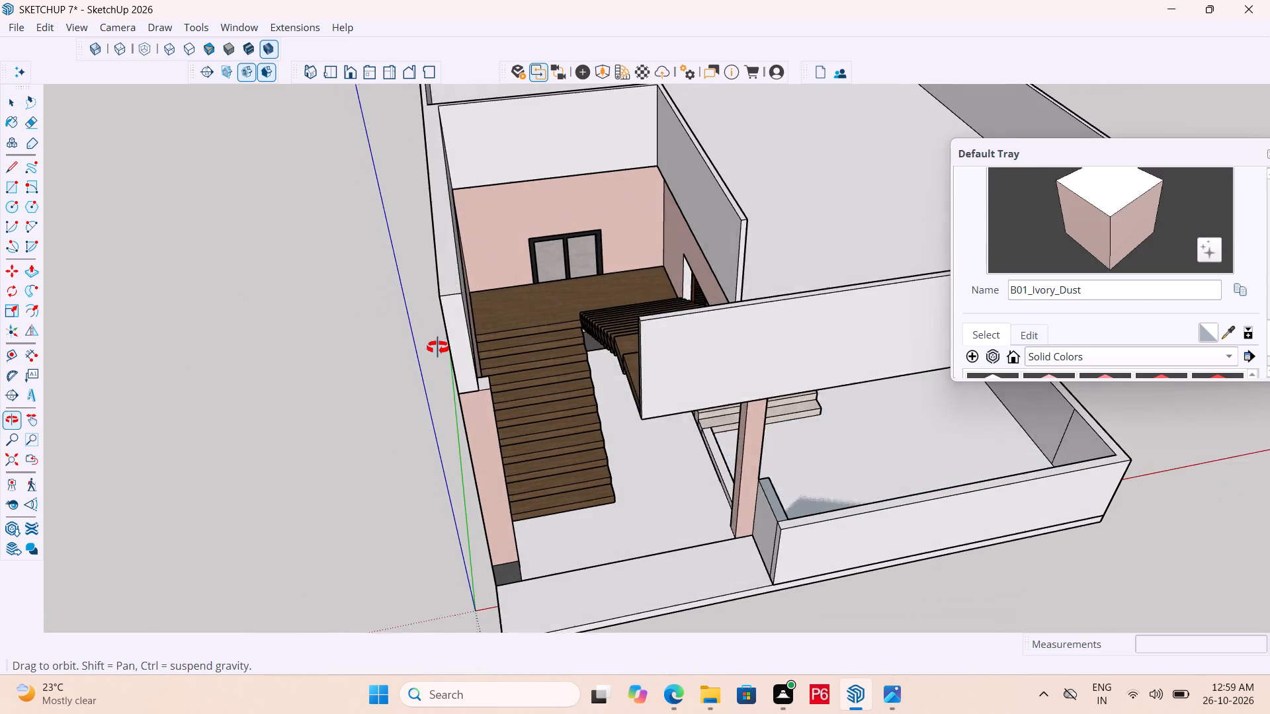
{"action": "middle_click_drag", "start_coordinate": [438, 348], "coordinate": [572, 295]}
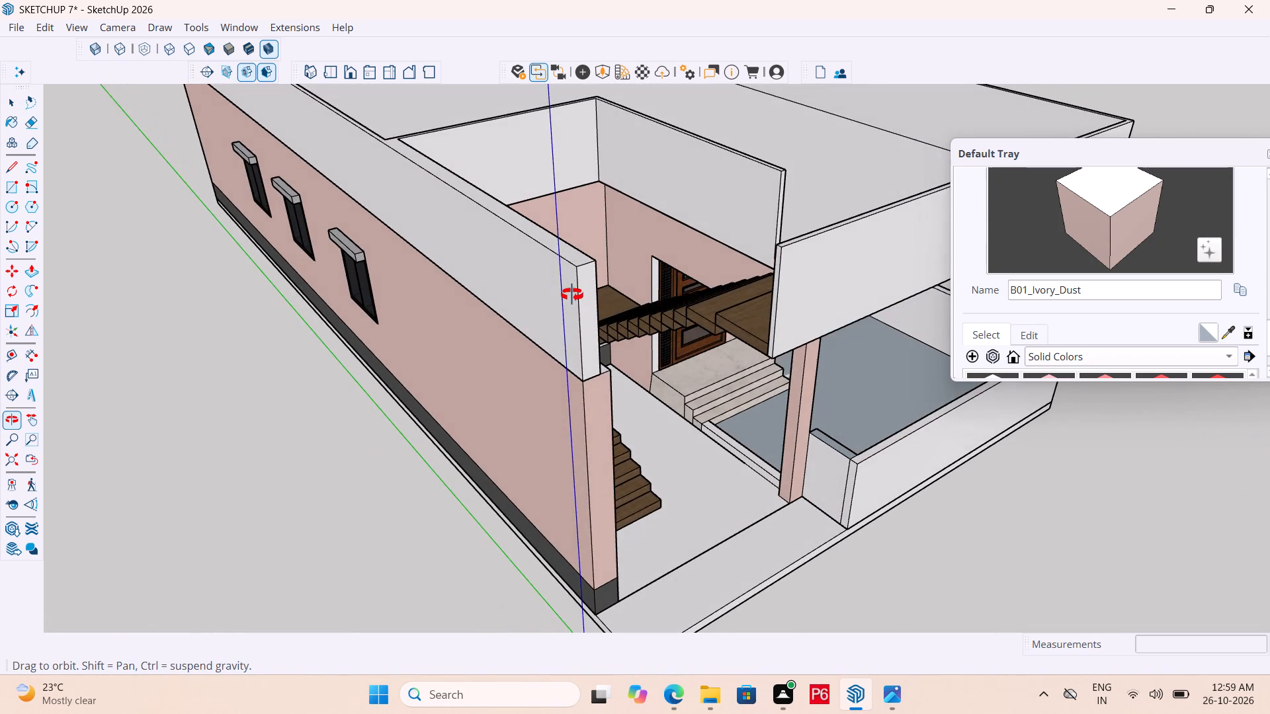
{"action": "middle_click_drag", "start_coordinate": [572, 295], "coordinate": [495, 352]}
{"action": "scroll", "coordinate": [407, 346], "scroll_direction": "down", "scroll_amount": 6}
{"action": "middle_click_drag", "start_coordinate": [650, 311], "coordinate": [503, 251]}
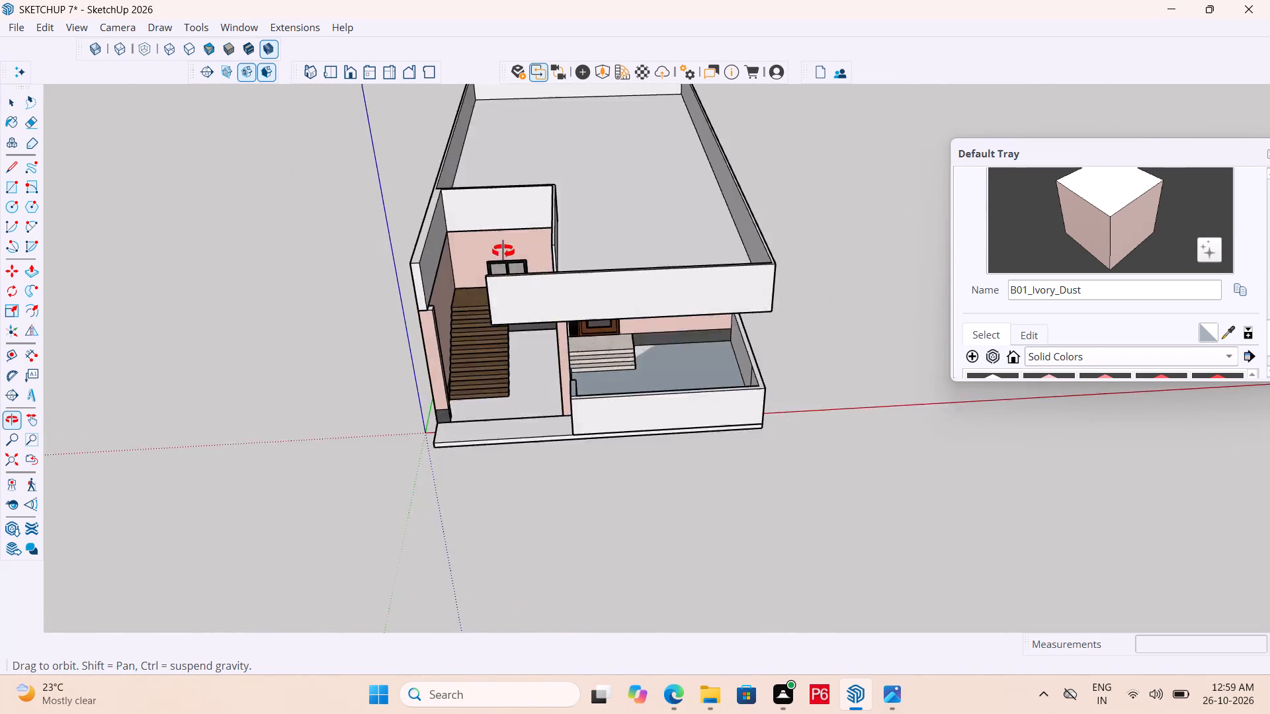
{"action": "middle_click_drag", "start_coordinate": [503, 251], "coordinate": [457, 223]}
{"action": "middle_click_drag", "start_coordinate": [723, 327], "coordinate": [607, 230]}
{"action": "key", "text": "ctrl+s"}
{"action": "key", "text": "ctrl+s"}
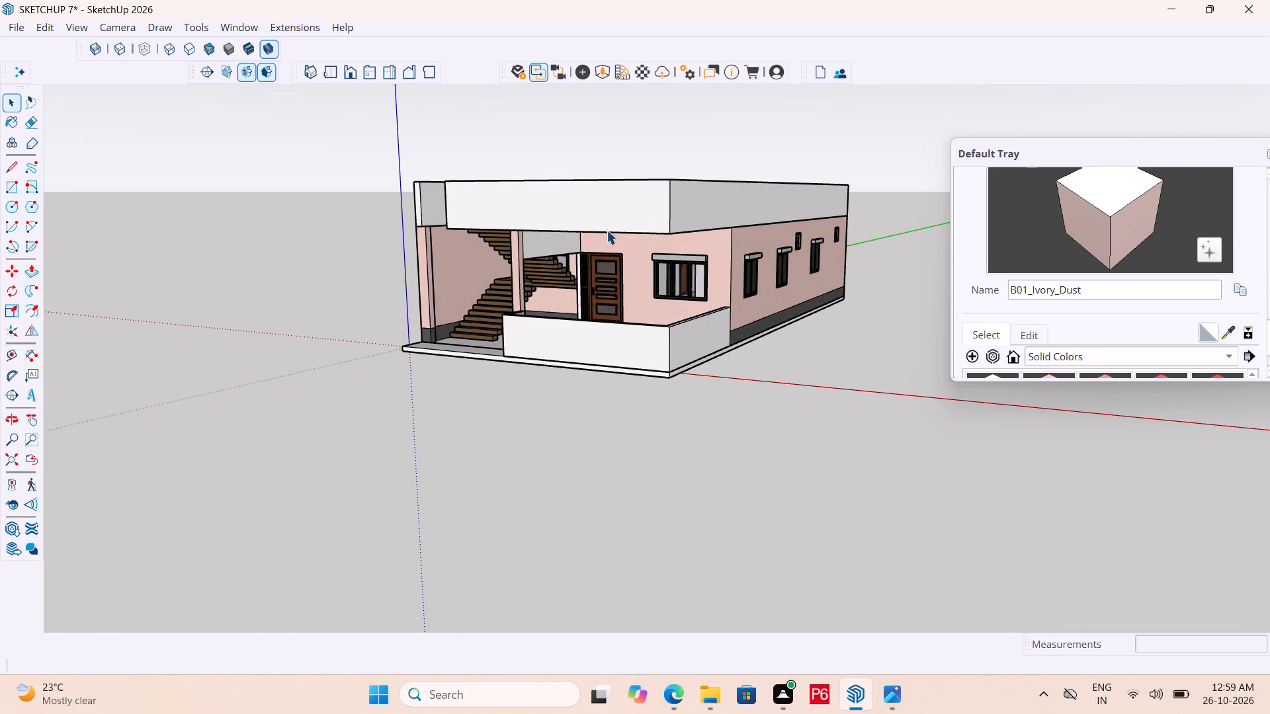
{"action": "key", "text": "ctrl+s"}
{"action": "key", "text": "ctrl+s"}
{"action": "key", "text": "ctrl+s"}
{"action": "key", "text": "ctrl+s"}
{"action": "key", "text": "ctrl+s"}
Examine the whole house from above and from the front, including the roof parapet and stairwell.
{"action": "scroll", "coordinate": [722, 352], "scroll_direction": "down", "scroll_amount": 4}
{"action": "scroll", "coordinate": [763, 396], "scroll_direction": "down", "scroll_amount": 7}
{"action": "middle_click_drag", "start_coordinate": [715, 375], "coordinate": [975, 478]}
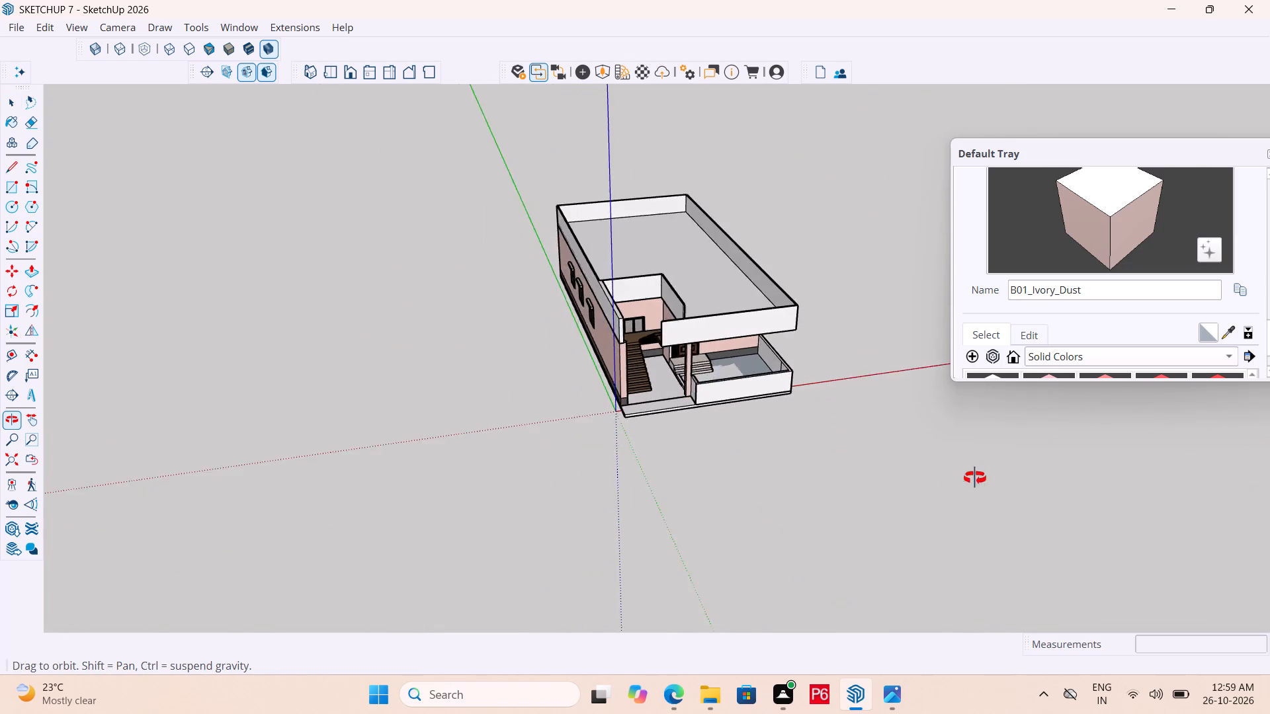
{"action": "middle_click_drag", "start_coordinate": [975, 478], "coordinate": [1050, 611]}
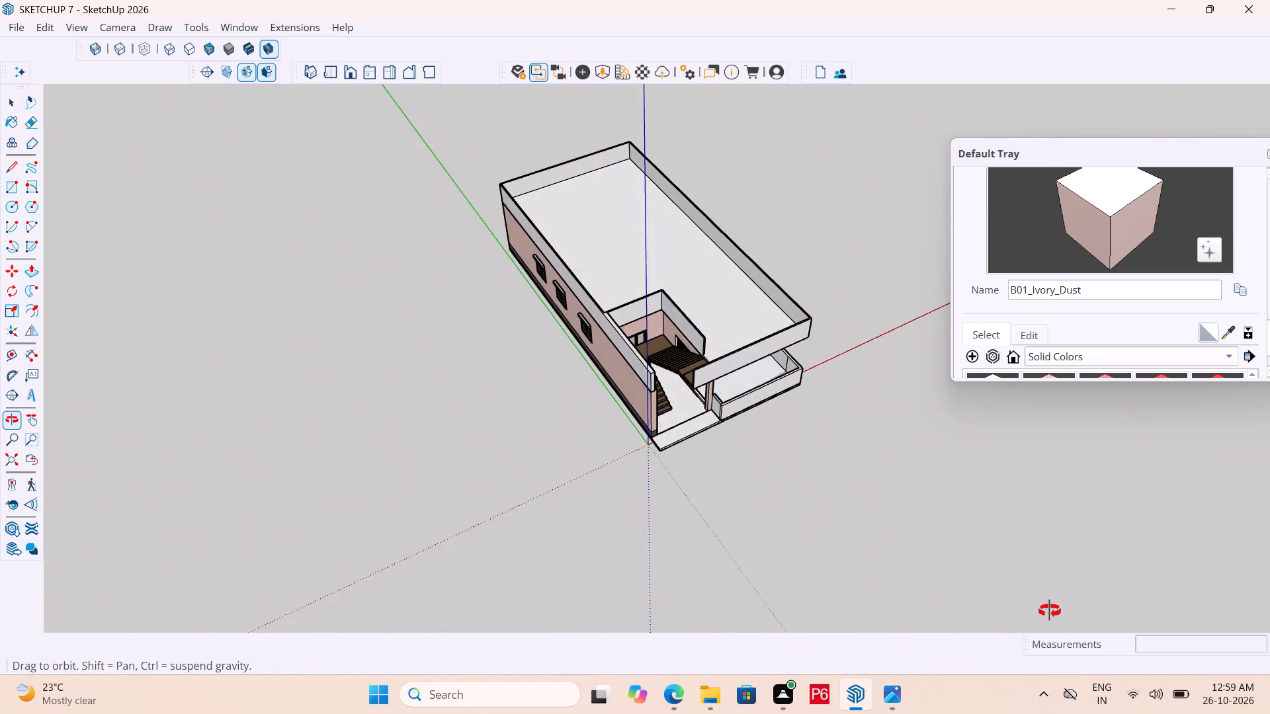
{"action": "middle_click_drag", "start_coordinate": [1050, 611], "coordinate": [657, 440]}
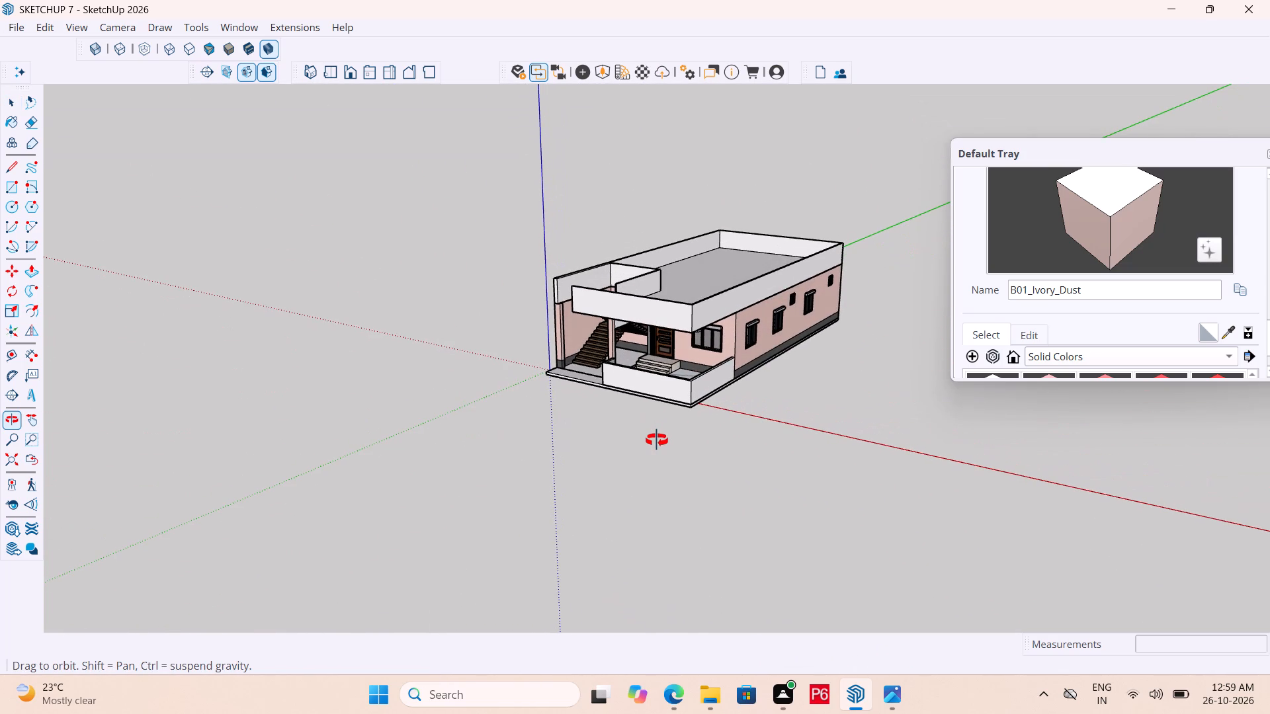
{"action": "middle_click_drag", "start_coordinate": [657, 440], "coordinate": [658, 443]}
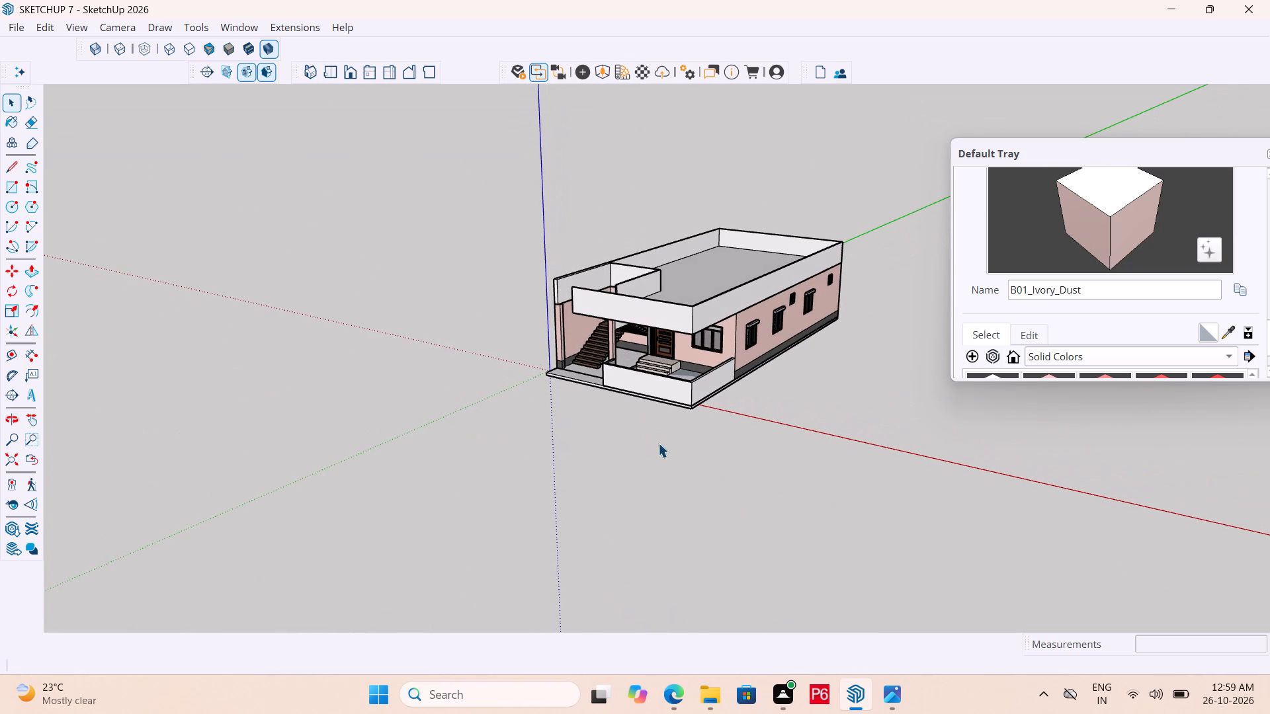
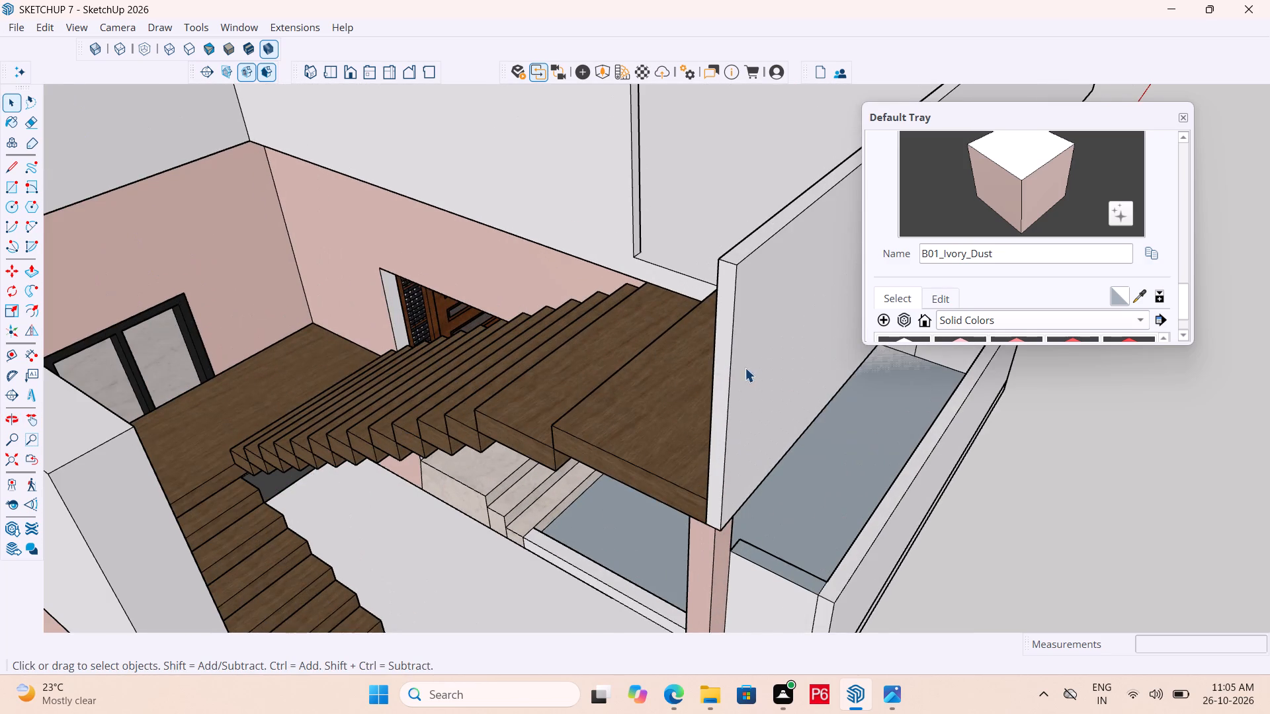
Open the roof parapet group for editing at the front parapet's end beside the stair landing.
{"action": "left_click", "coordinate": [734, 367]}
{"action": "double_click", "coordinate": [733, 355]}
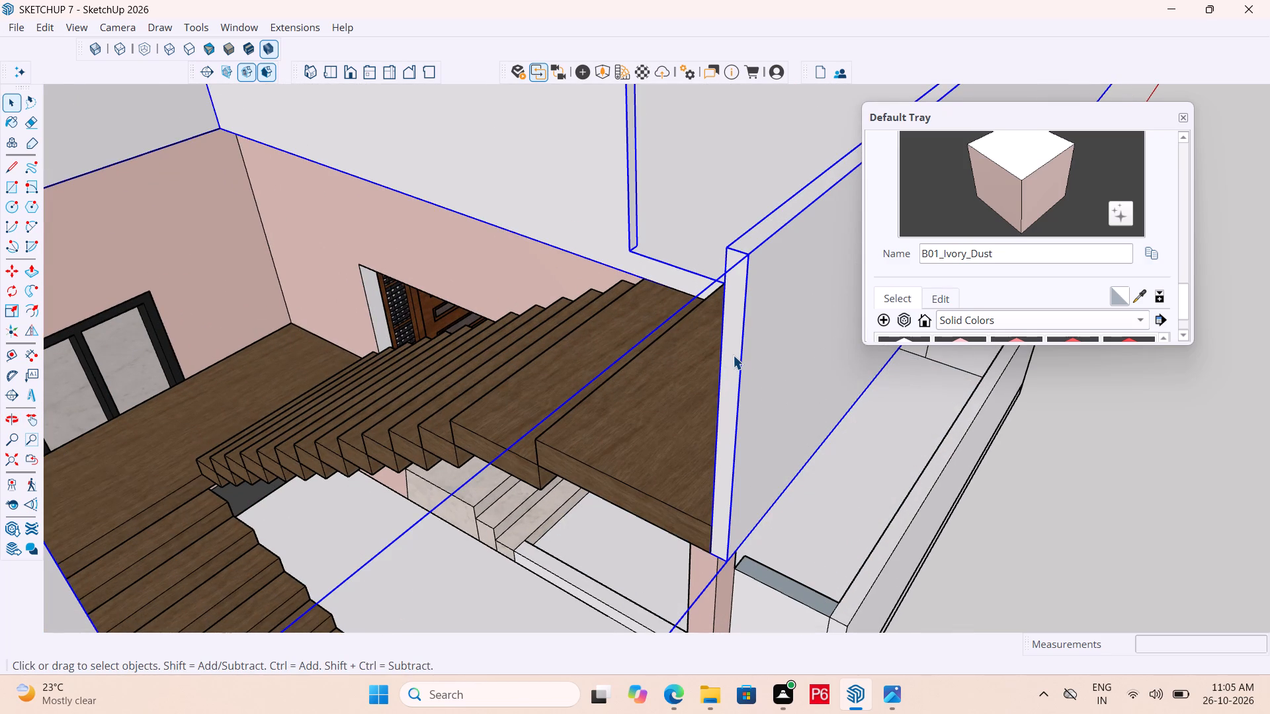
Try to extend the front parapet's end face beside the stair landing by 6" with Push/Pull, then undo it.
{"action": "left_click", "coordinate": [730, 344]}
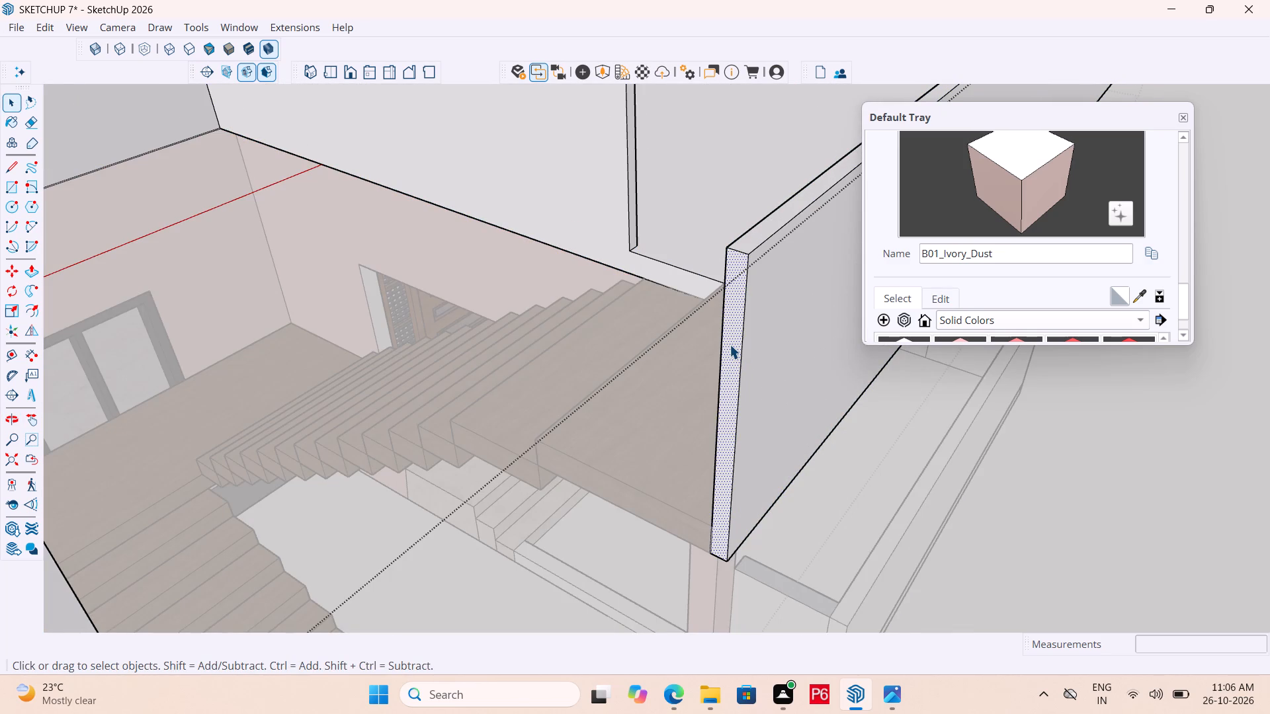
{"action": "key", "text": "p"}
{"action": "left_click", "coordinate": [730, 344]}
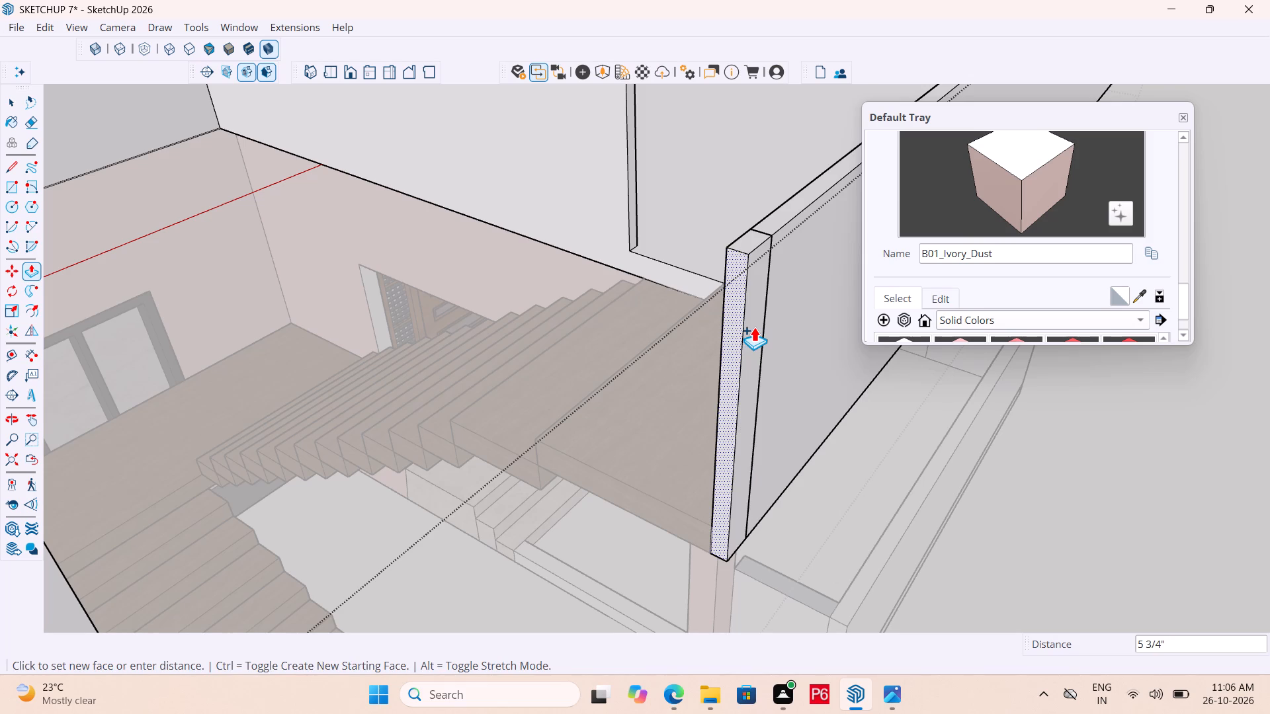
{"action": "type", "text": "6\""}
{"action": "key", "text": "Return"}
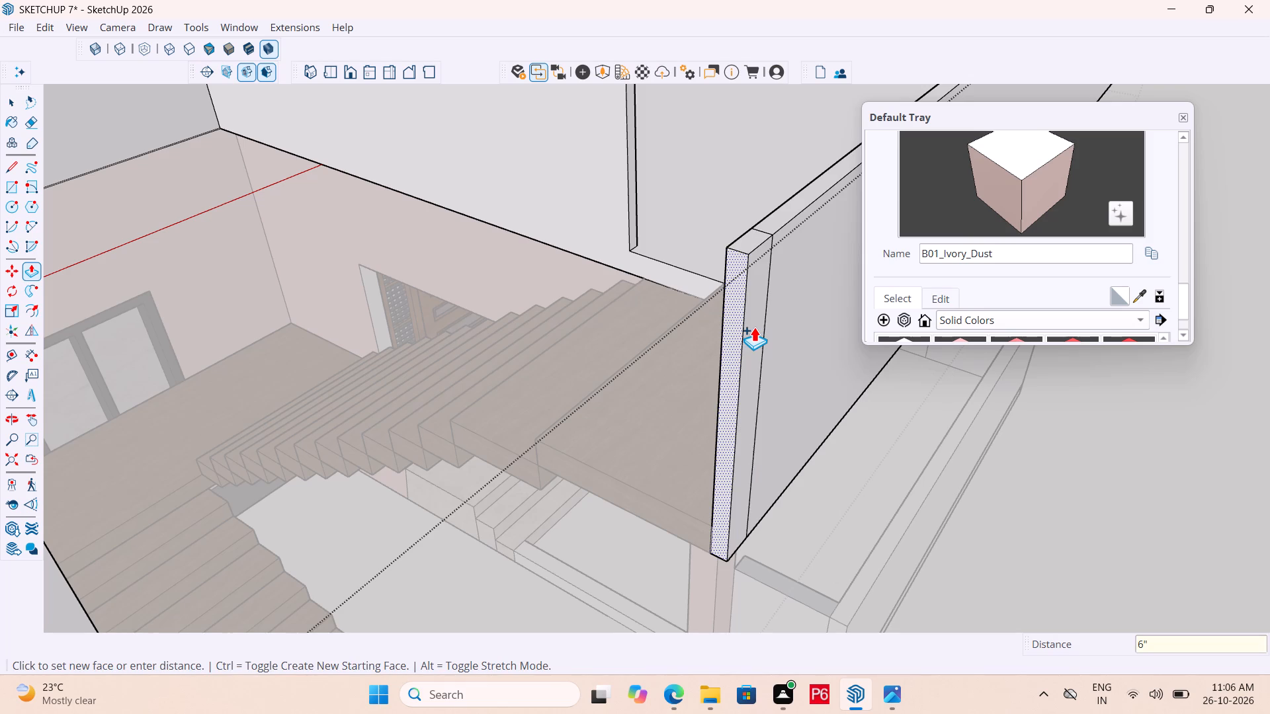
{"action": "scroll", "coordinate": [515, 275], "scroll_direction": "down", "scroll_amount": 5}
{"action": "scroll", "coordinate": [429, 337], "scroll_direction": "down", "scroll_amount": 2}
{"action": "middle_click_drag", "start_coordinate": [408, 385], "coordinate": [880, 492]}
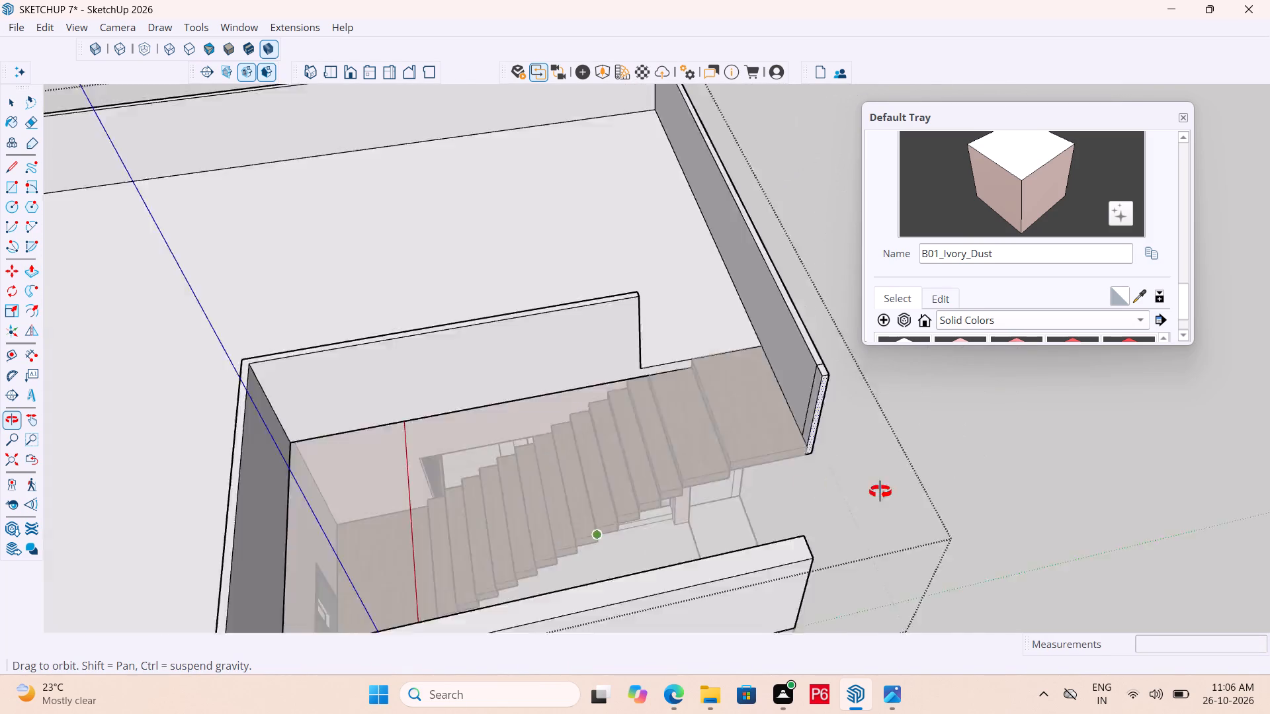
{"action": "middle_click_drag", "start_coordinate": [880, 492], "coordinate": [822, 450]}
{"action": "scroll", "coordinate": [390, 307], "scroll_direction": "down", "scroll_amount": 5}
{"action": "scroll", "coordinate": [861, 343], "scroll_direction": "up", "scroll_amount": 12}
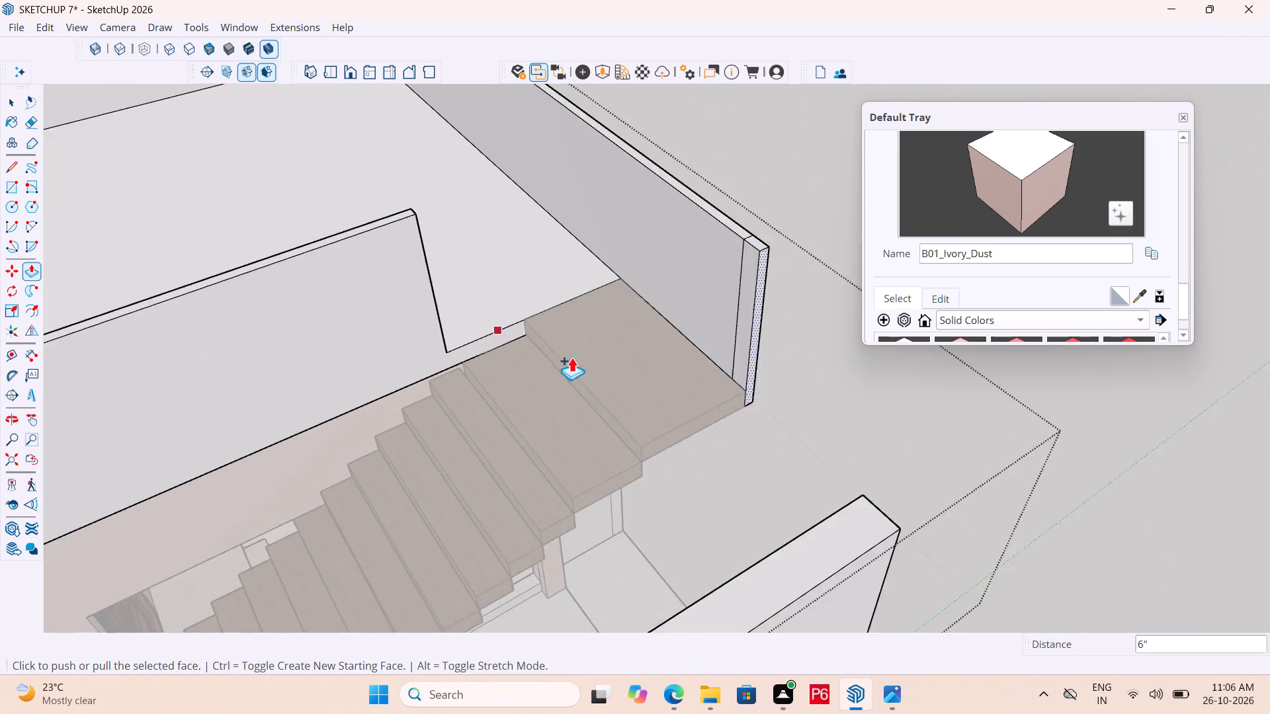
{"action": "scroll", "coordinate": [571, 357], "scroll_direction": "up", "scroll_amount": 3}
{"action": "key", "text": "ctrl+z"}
Extend the front parapet's end face beside the stair landing outward by 4" as a new section.
{"action": "scroll", "coordinate": [769, 475], "scroll_direction": "down", "scroll_amount": 4}
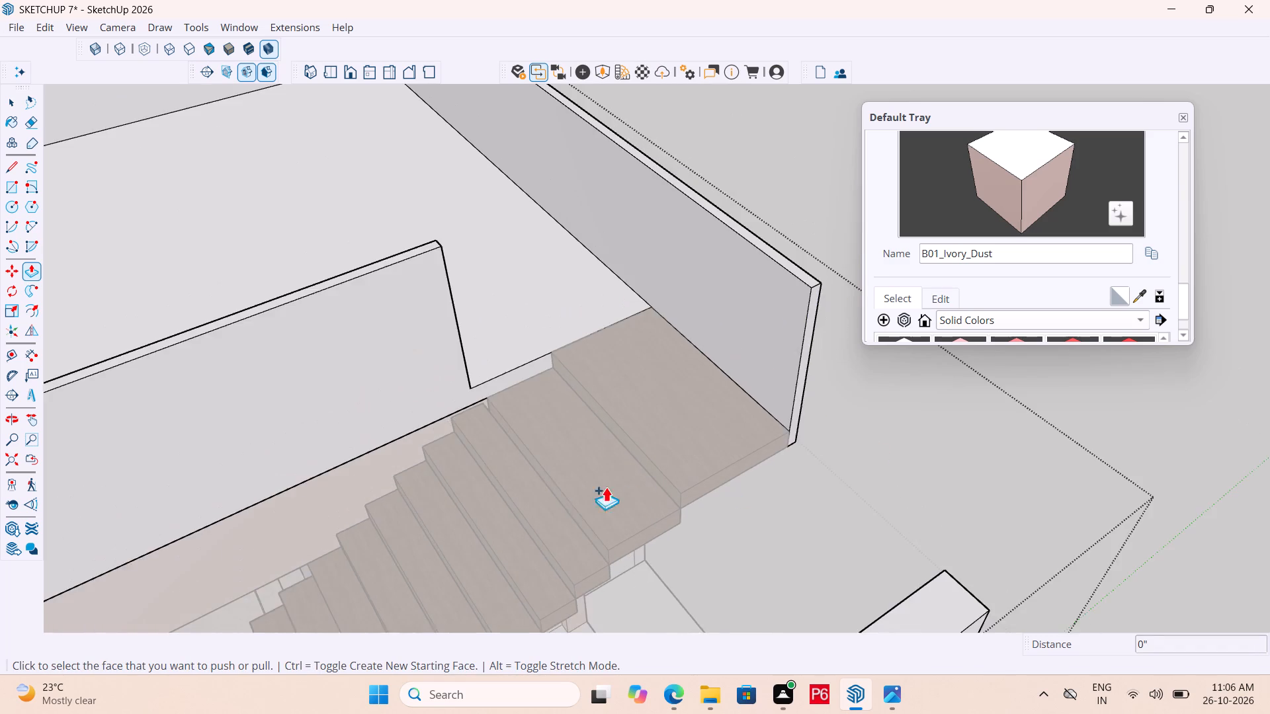
{"action": "scroll", "coordinate": [917, 387], "scroll_direction": "up", "scroll_amount": 5}
{"action": "left_click", "coordinate": [710, 395]}
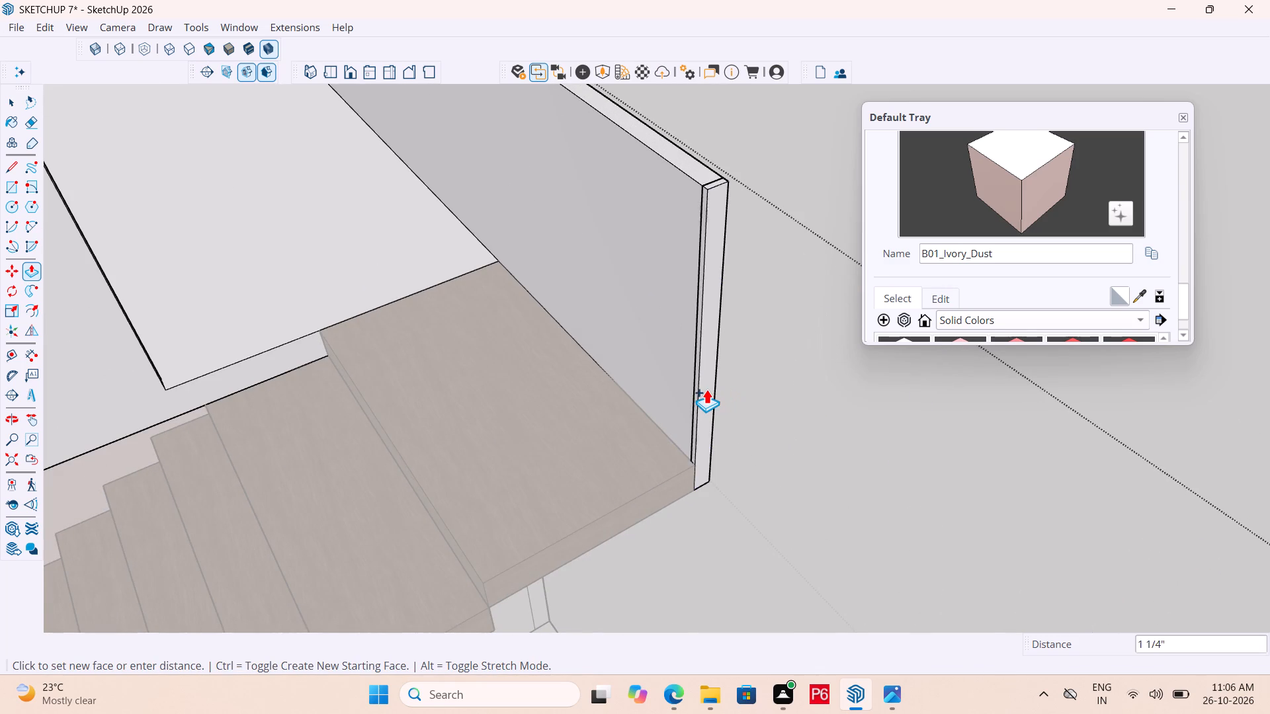
{"action": "key", "text": "4"}
{"action": "key", "text": "shift+quotedbl"}
{"action": "key", "text": "Return"}
Pull the inner face of the 4" end section along the landing's open side to the landing's step edge, forming a return parapet.
{"action": "left_click", "coordinate": [685, 366]}
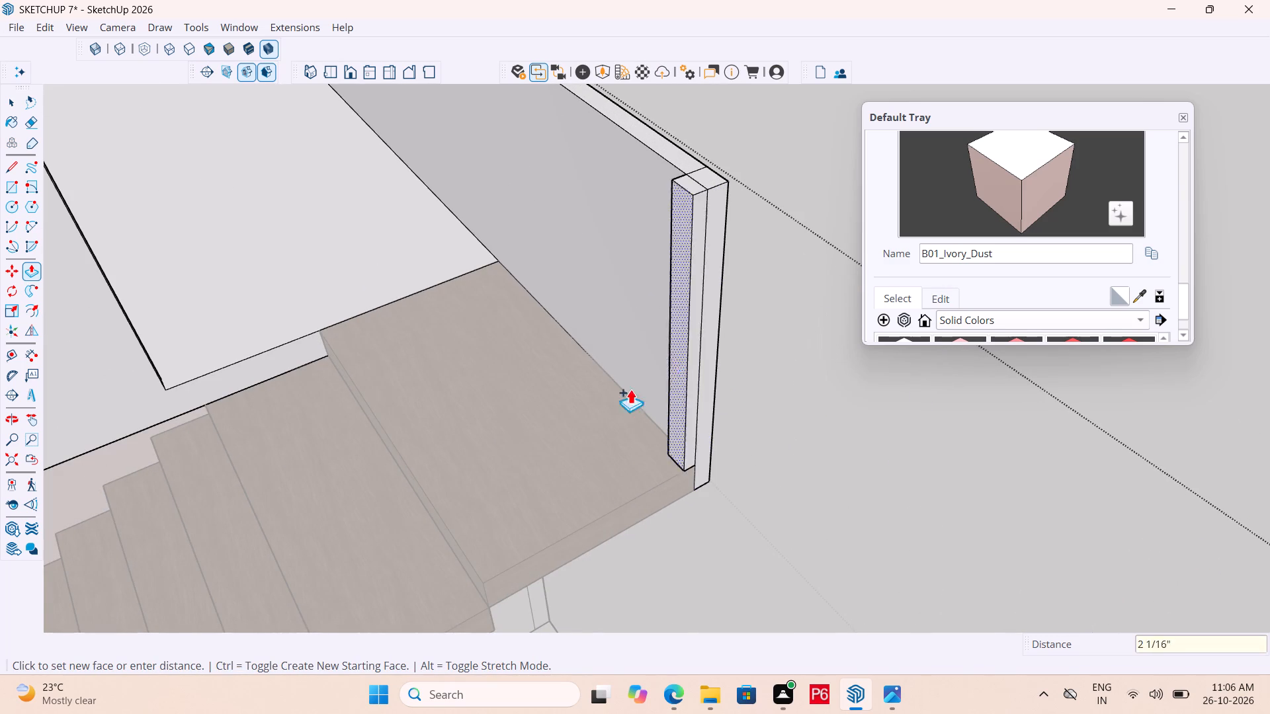
{"action": "middle_click_drag", "start_coordinate": [593, 503], "coordinate": [1053, 264]}
{"action": "scroll", "coordinate": [618, 487], "scroll_direction": "down", "scroll_amount": 1}
{"action": "scroll", "coordinate": [1053, 264], "scroll_direction": "down", "scroll_amount": 1}
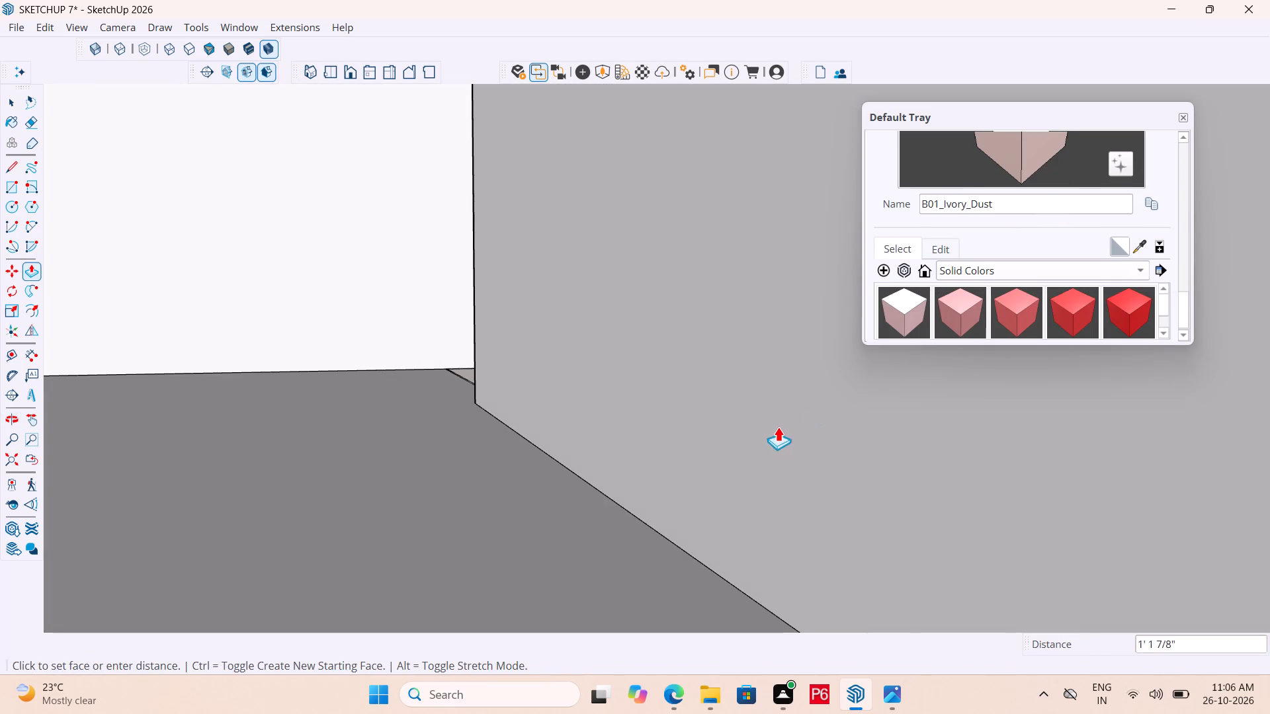
{"action": "scroll", "coordinate": [722, 453], "scroll_direction": "down", "scroll_amount": 2}
{"action": "middle_click_drag", "start_coordinate": [718, 454], "coordinate": [143, 611]}
{"action": "scroll", "coordinate": [859, 485], "scroll_direction": "down", "scroll_amount": 15}
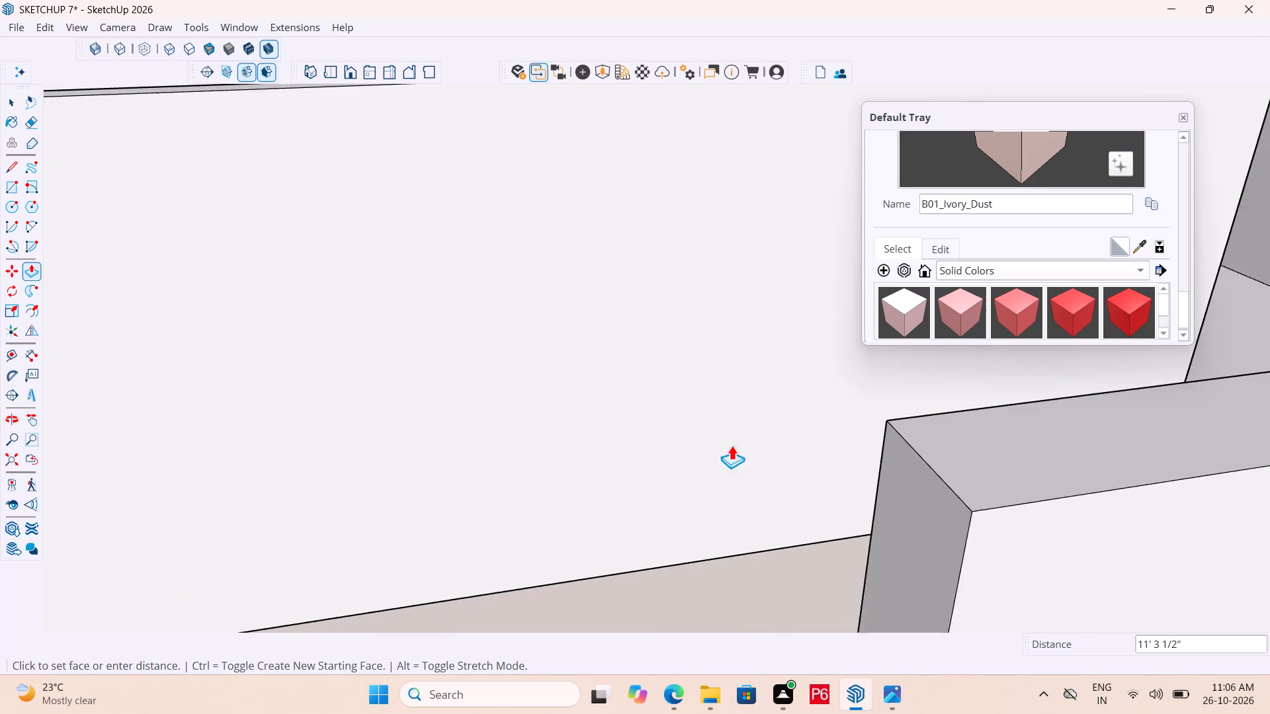
{"action": "scroll", "coordinate": [732, 445], "scroll_direction": "down", "scroll_amount": 6}
{"action": "scroll", "coordinate": [814, 428], "scroll_direction": "down", "scroll_amount": 12}
{"action": "scroll", "coordinate": [1070, 559], "scroll_direction": "up", "scroll_amount": 15}
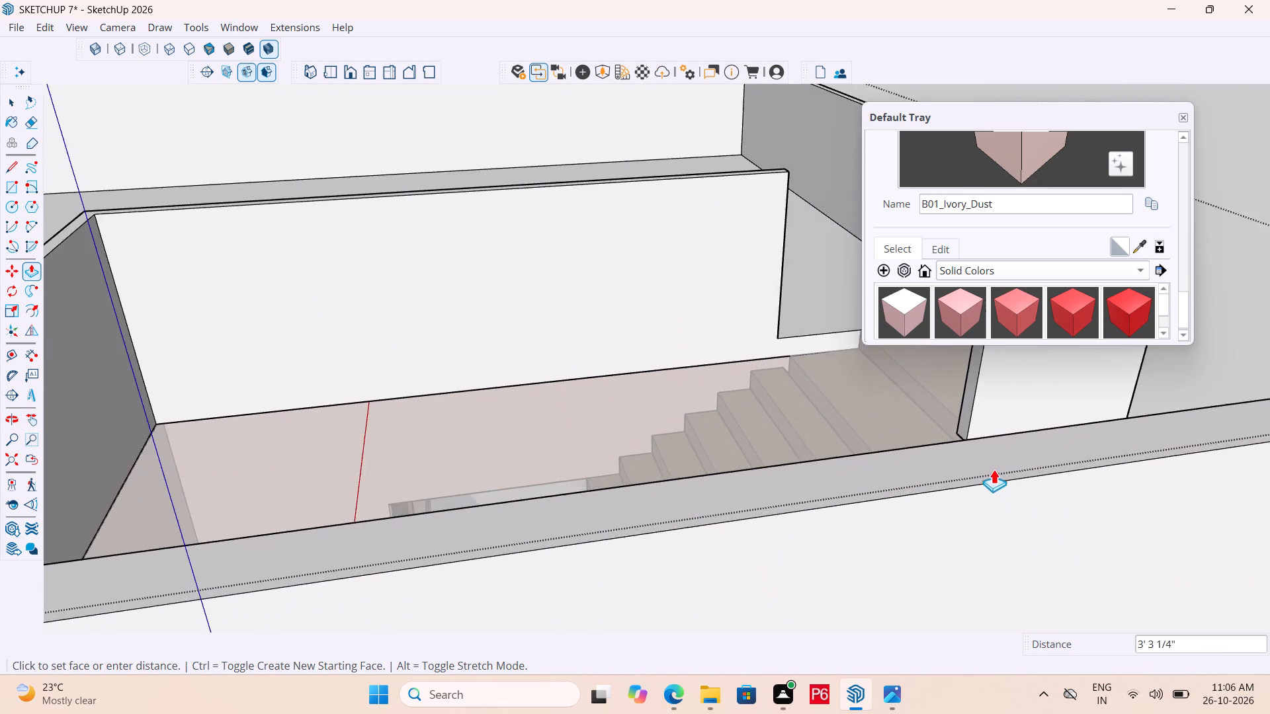
{"action": "scroll", "coordinate": [994, 469], "scroll_direction": "up", "scroll_amount": 19}
{"action": "middle_click_drag", "start_coordinate": [858, 379], "coordinate": [1099, 465]}
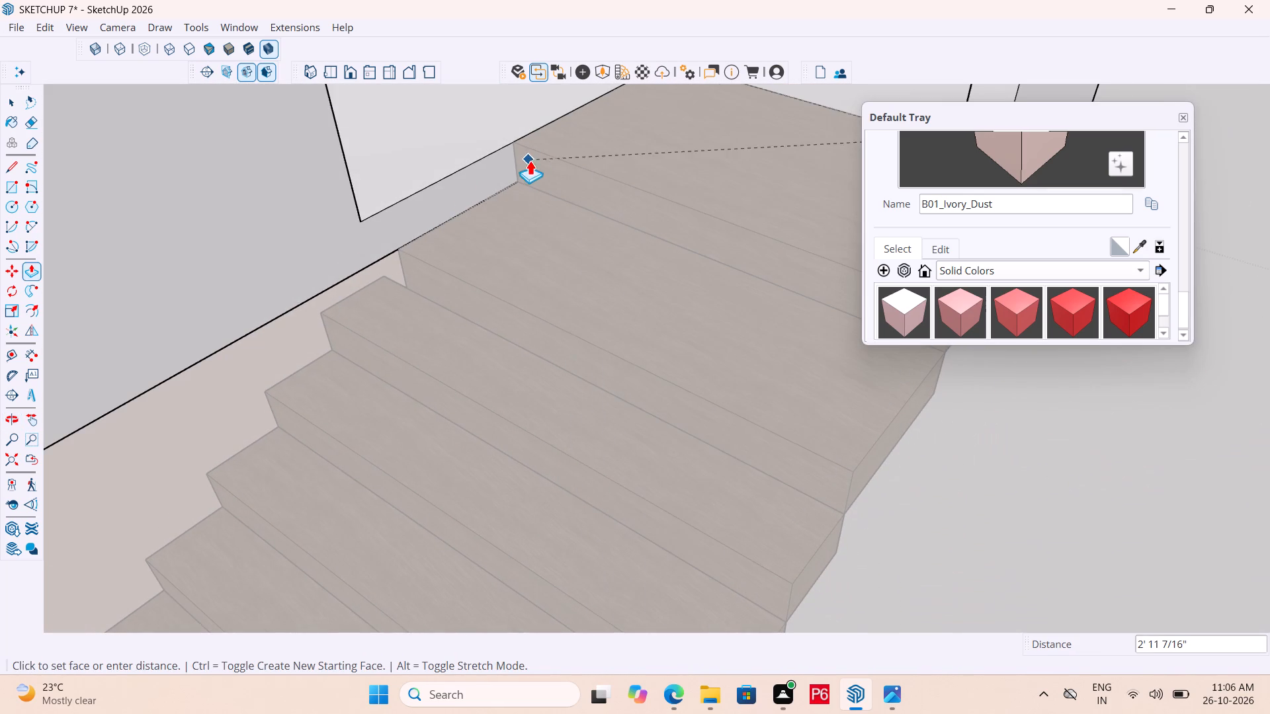
{"action": "left_click", "coordinate": [596, 171]}
Save the house model with the return parapet along the stair landing.
{"action": "scroll", "coordinate": [642, 339], "scroll_direction": "down", "scroll_amount": 6}
{"action": "scroll", "coordinate": [716, 414], "scroll_direction": "down", "scroll_amount": 6}
{"action": "middle_click_drag", "start_coordinate": [897, 411], "coordinate": [552, 396]}
{"action": "scroll", "coordinate": [874, 408], "scroll_direction": "down", "scroll_amount": 1}
{"action": "key", "text": "ctrl+s"}
{"action": "key", "text": "ctrl+s"}
{"action": "key", "text": "ctrl+s"}
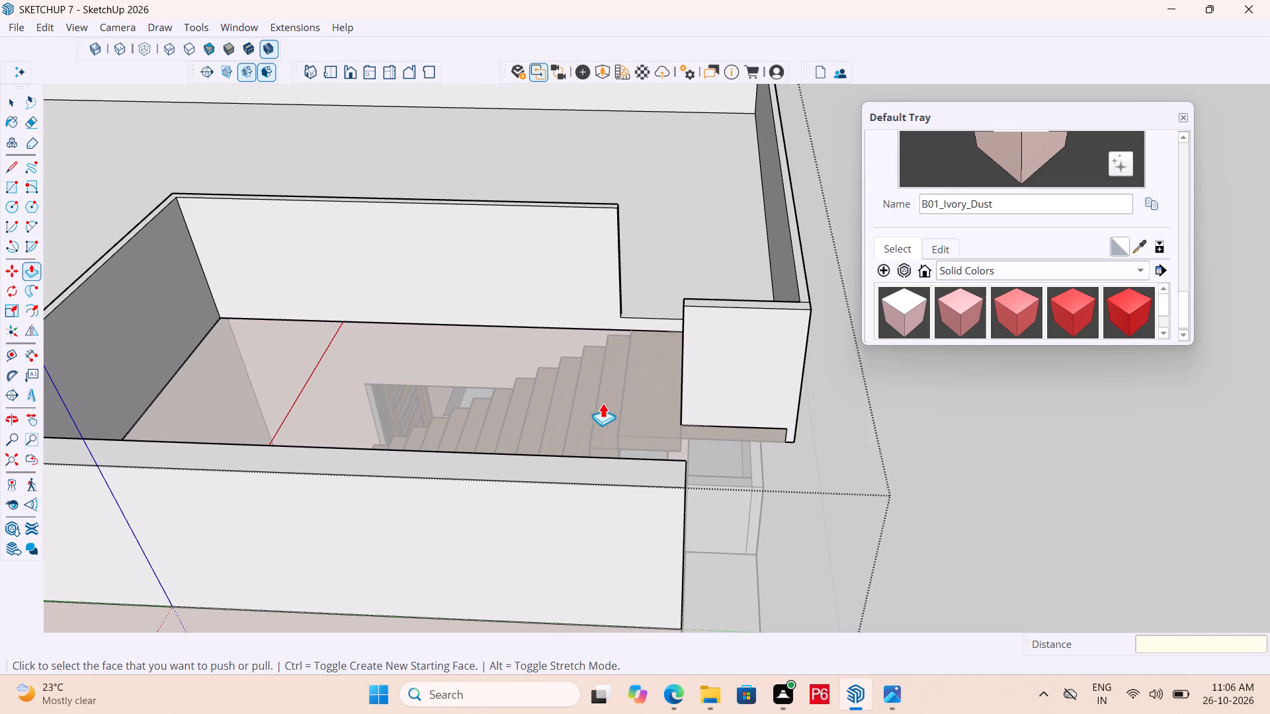
{"action": "key", "text": "ctrl+s"}
{"action": "key", "text": "ctrl+s"}
{"action": "key", "text": "ctrl+s"}
Close the roof parapet group.
{"action": "scroll", "coordinate": [931, 467], "scroll_direction": "down", "scroll_amount": 7}
{"action": "middle_click_drag", "start_coordinate": [970, 464], "coordinate": [759, 469]}
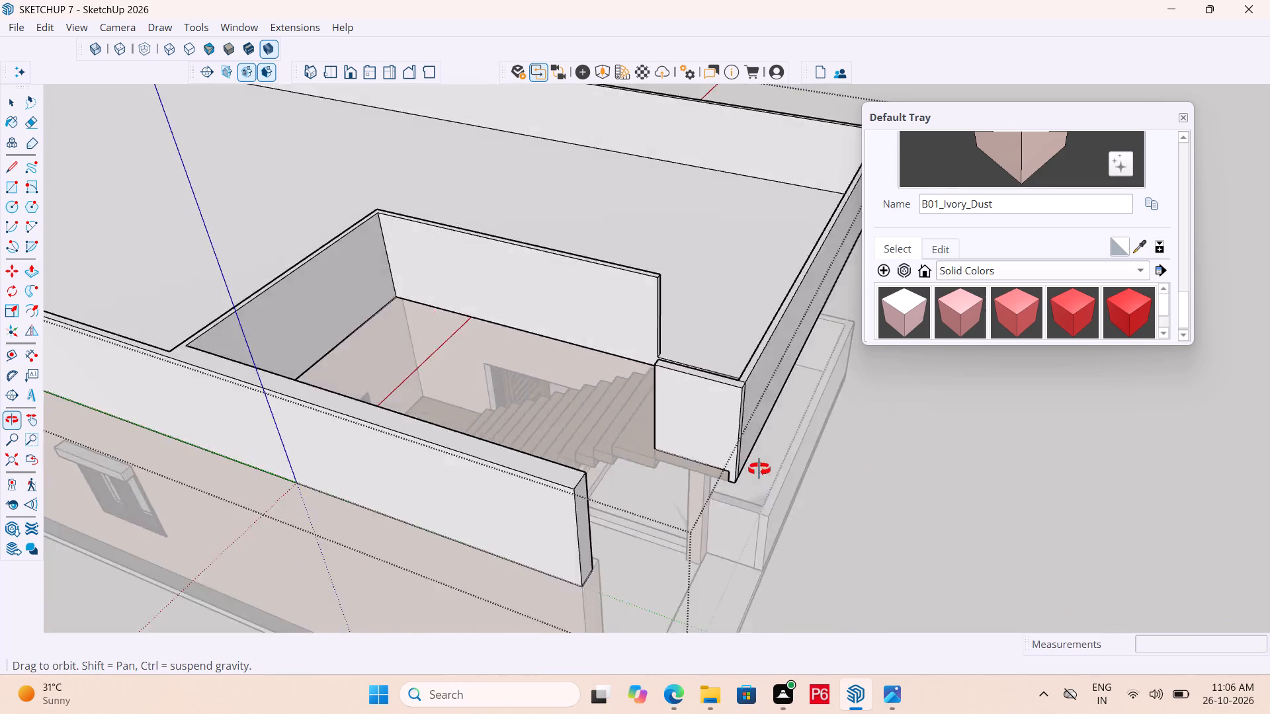
{"action": "middle_click_drag", "start_coordinate": [759, 469], "coordinate": [271, 397]}
{"action": "key", "text": "space"}
{"action": "left_click", "coordinate": [132, 399]}
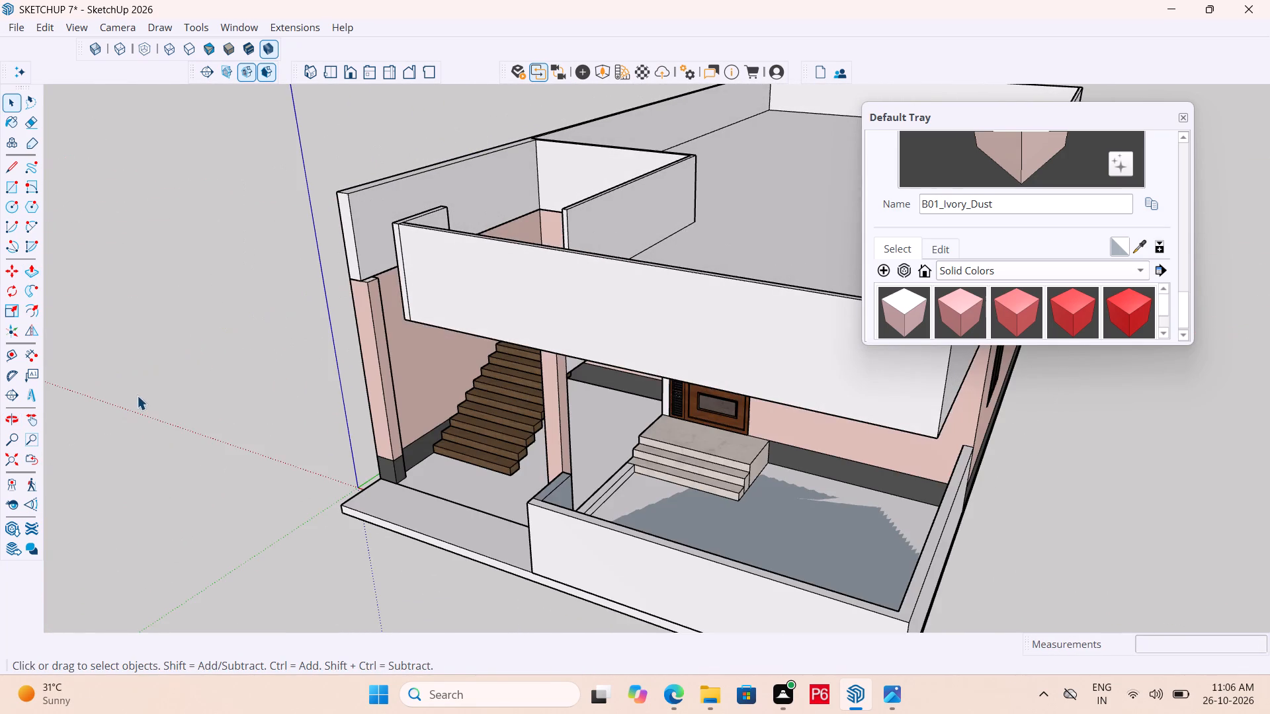
Examine the house from the front, both sides and above, including the landing's return parapet and the stairs.
{"action": "middle_click_drag", "start_coordinate": [524, 376], "coordinate": [244, 270]}
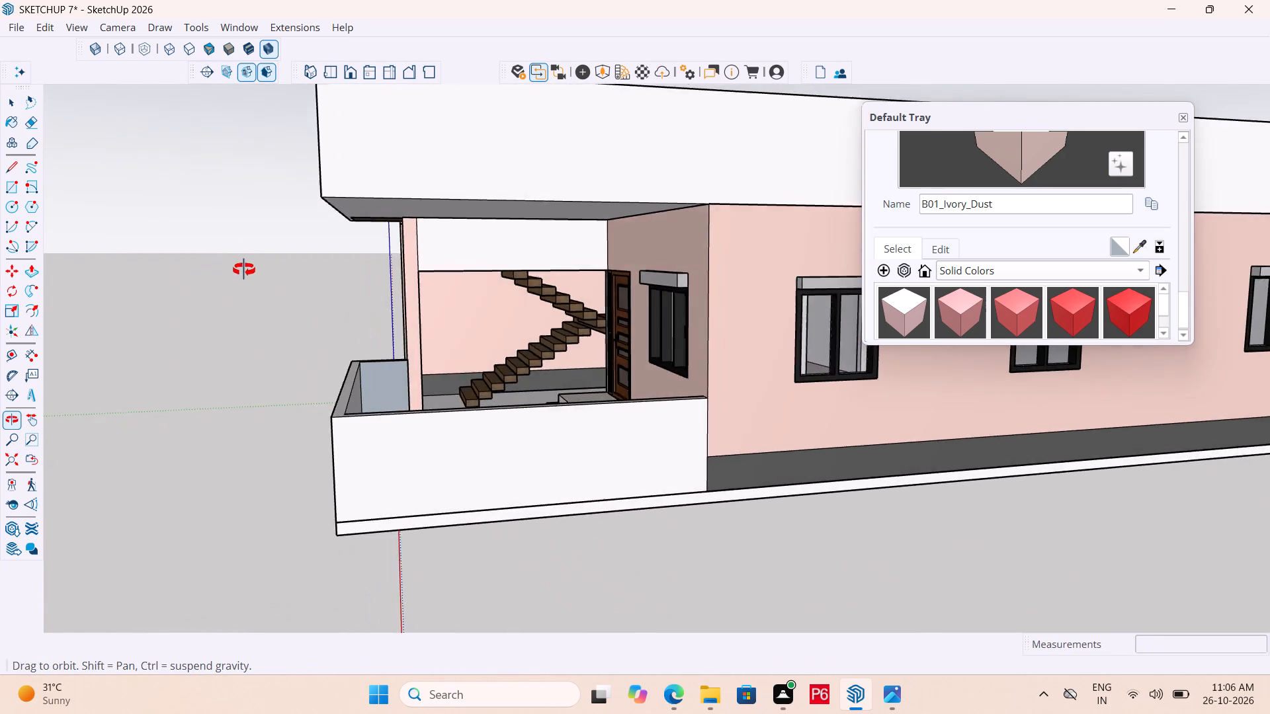
{"action": "middle_click_drag", "start_coordinate": [244, 270], "coordinate": [716, 368]}
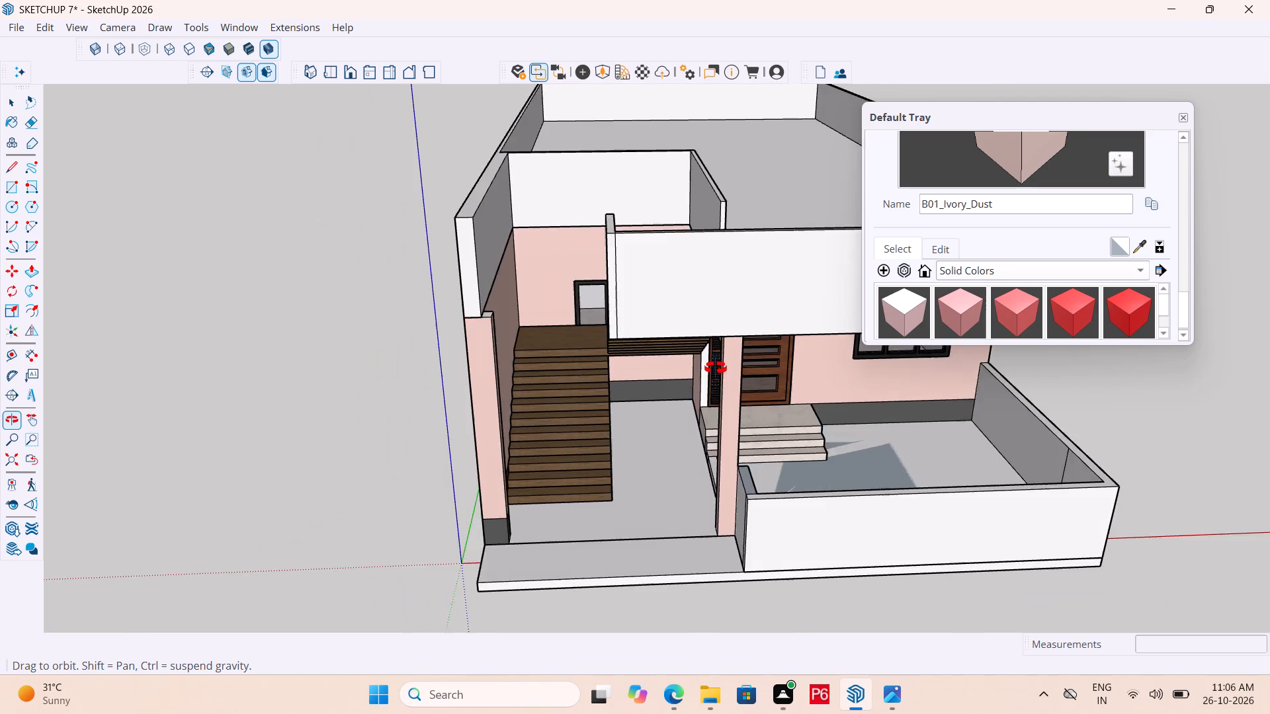
{"action": "middle_click_drag", "start_coordinate": [716, 368], "coordinate": [894, 392]}
{"action": "middle_click_drag", "start_coordinate": [972, 489], "coordinate": [949, 489]}
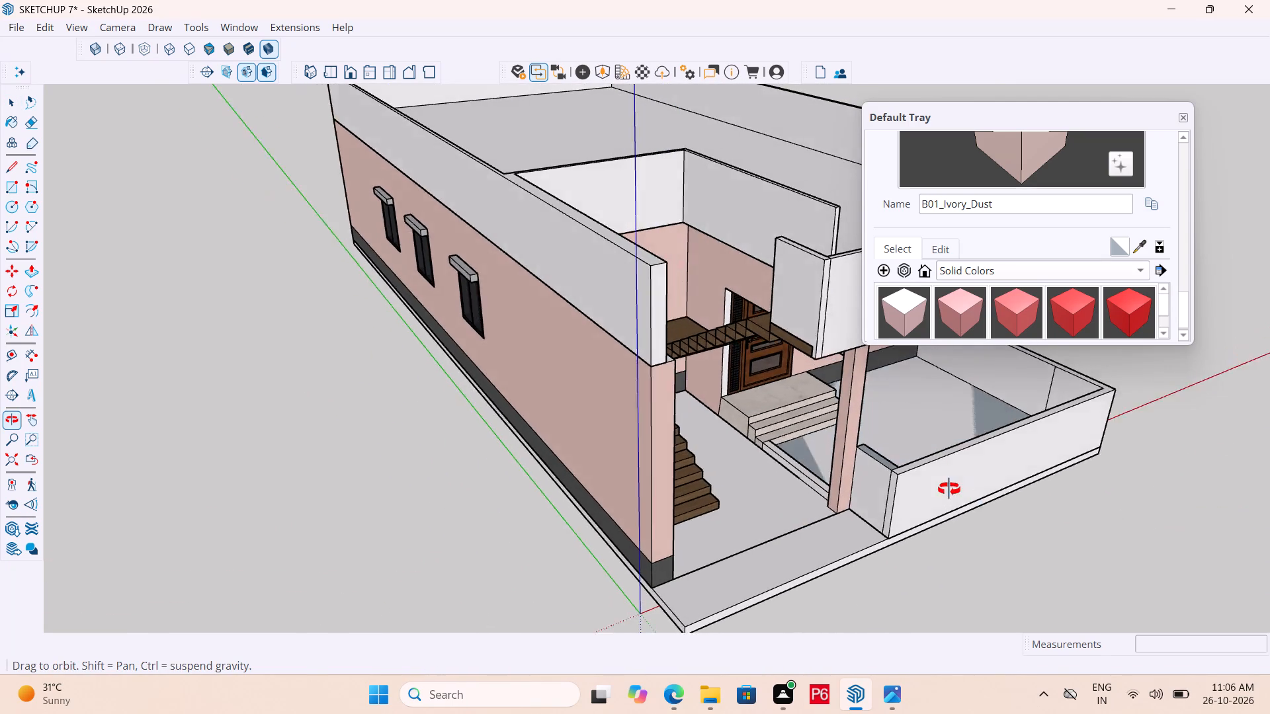
{"action": "middle_click_drag", "start_coordinate": [949, 489], "coordinate": [708, 482]}
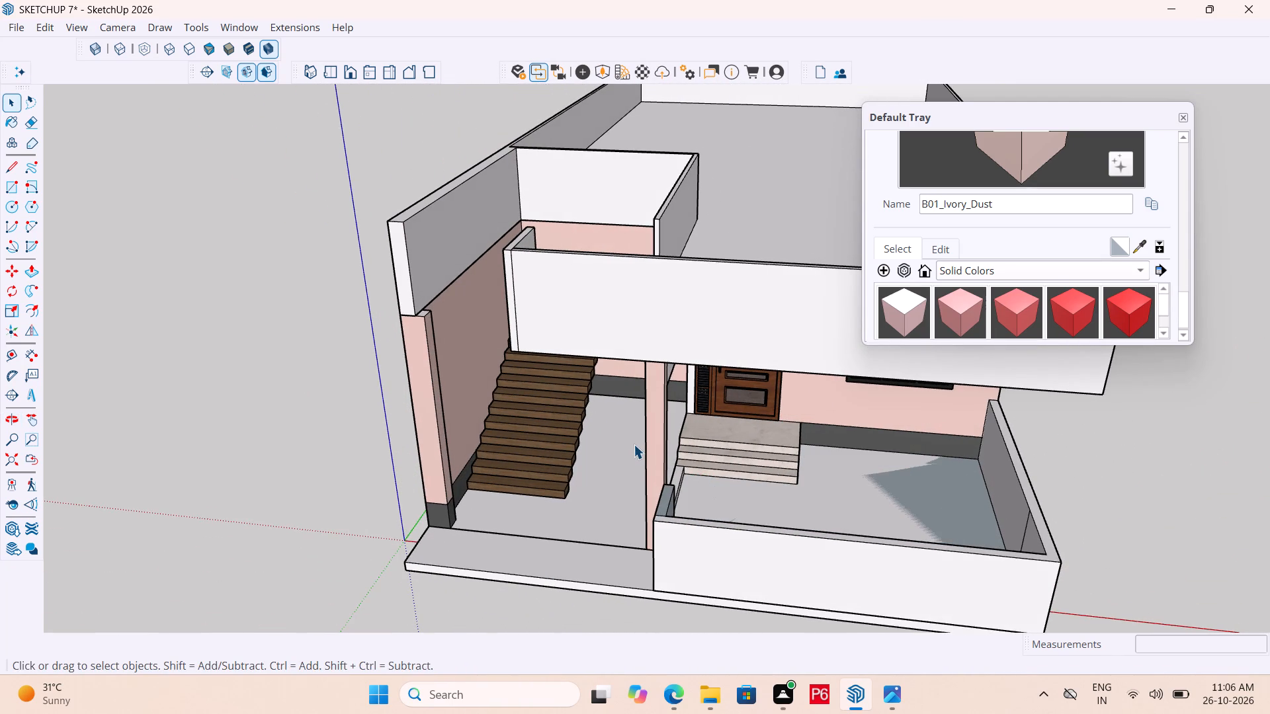
{"action": "scroll", "coordinate": [550, 399], "scroll_direction": "down", "scroll_amount": 6}
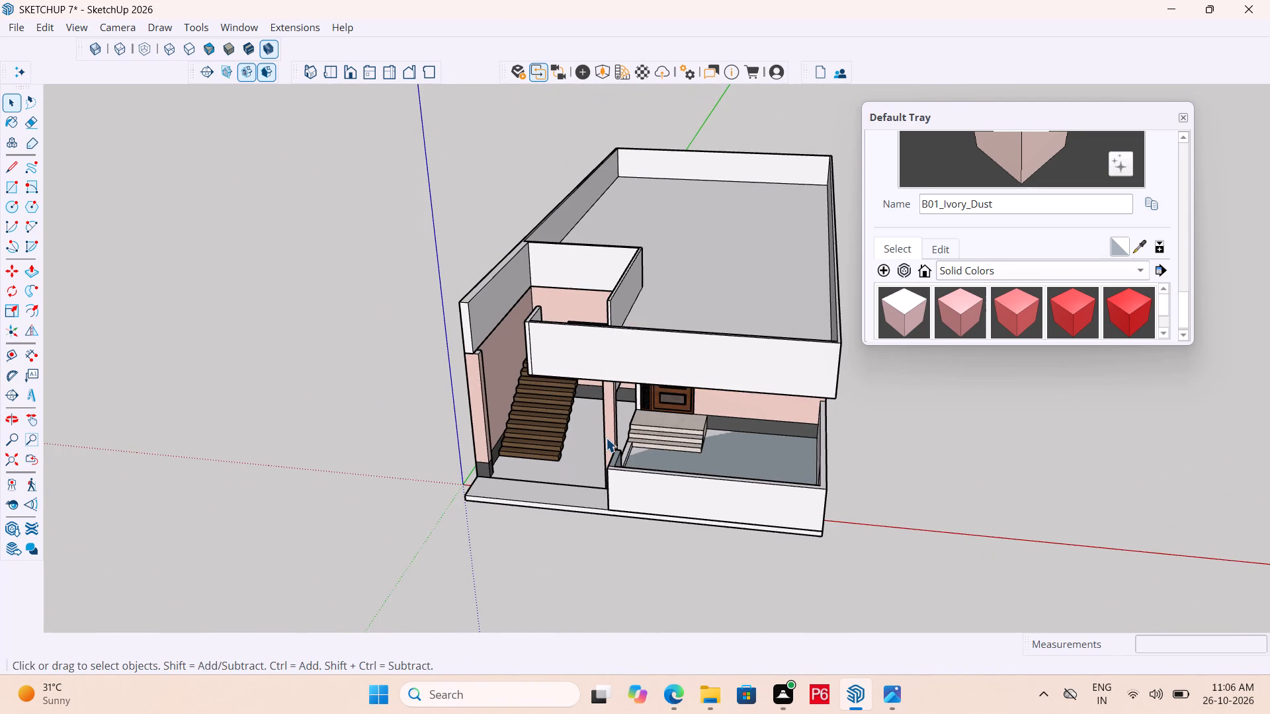
{"action": "scroll", "coordinate": [560, 455], "scroll_direction": "down", "scroll_amount": 1}
{"action": "middle_click_drag", "start_coordinate": [219, 477], "coordinate": [232, 479]}
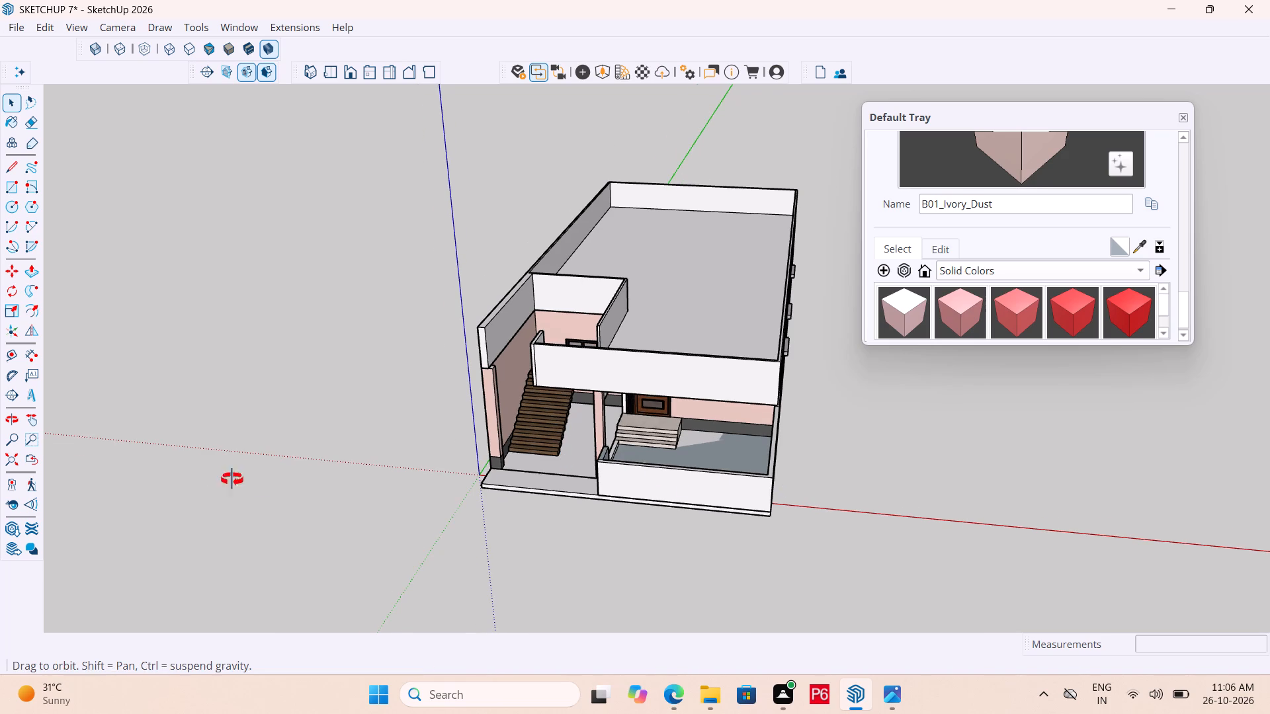
{"action": "middle_click_drag", "start_coordinate": [232, 479], "coordinate": [337, 471]}
{"action": "scroll", "coordinate": [558, 478], "scroll_direction": "up", "scroll_amount": 3}
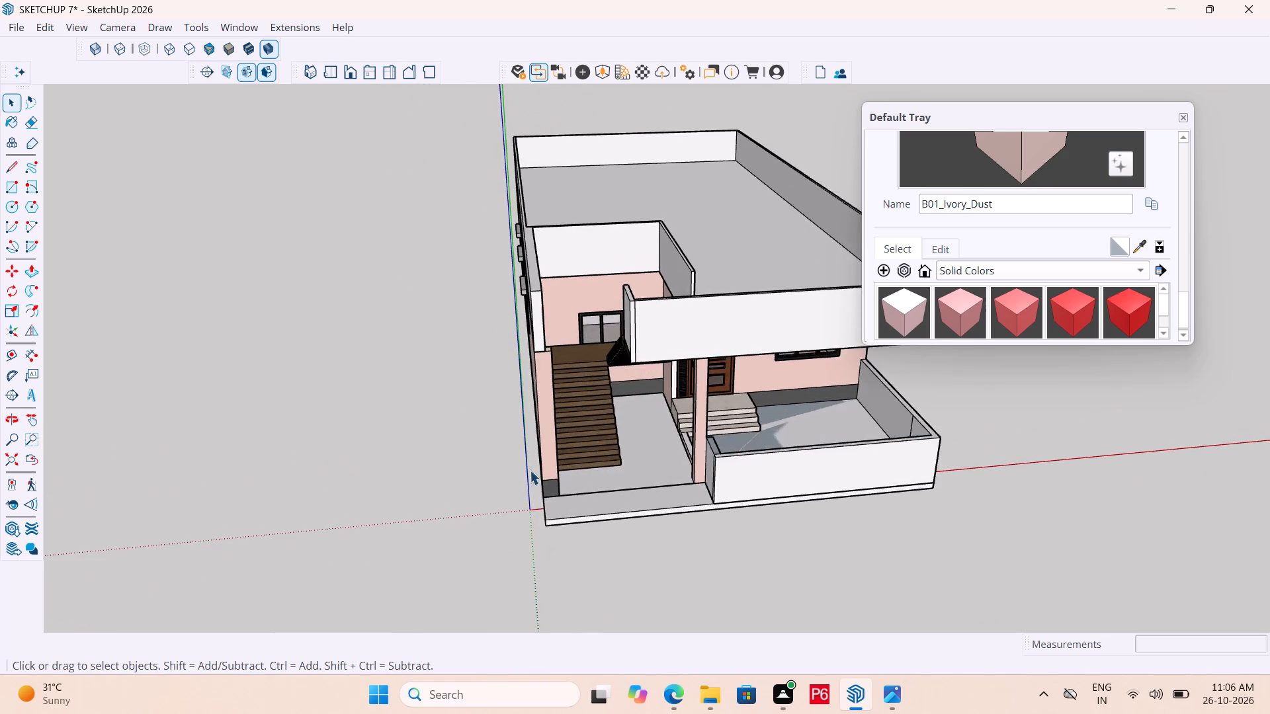
{"action": "middle_click_drag", "start_coordinate": [530, 466], "coordinate": [550, 399]}
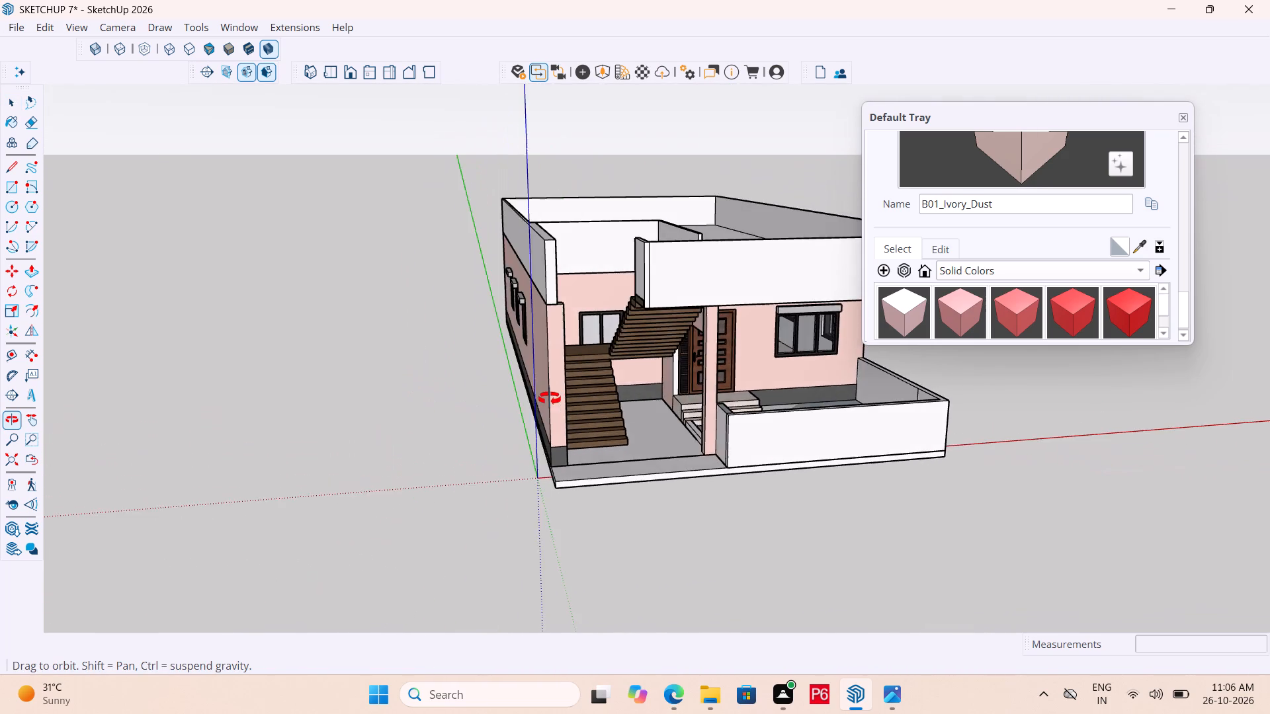
{"action": "middle_click_drag", "start_coordinate": [550, 399], "coordinate": [447, 407]}
Save the house model.
{"action": "key", "text": "ctrl+s"}
{"action": "key", "text": "ctrl+s"}
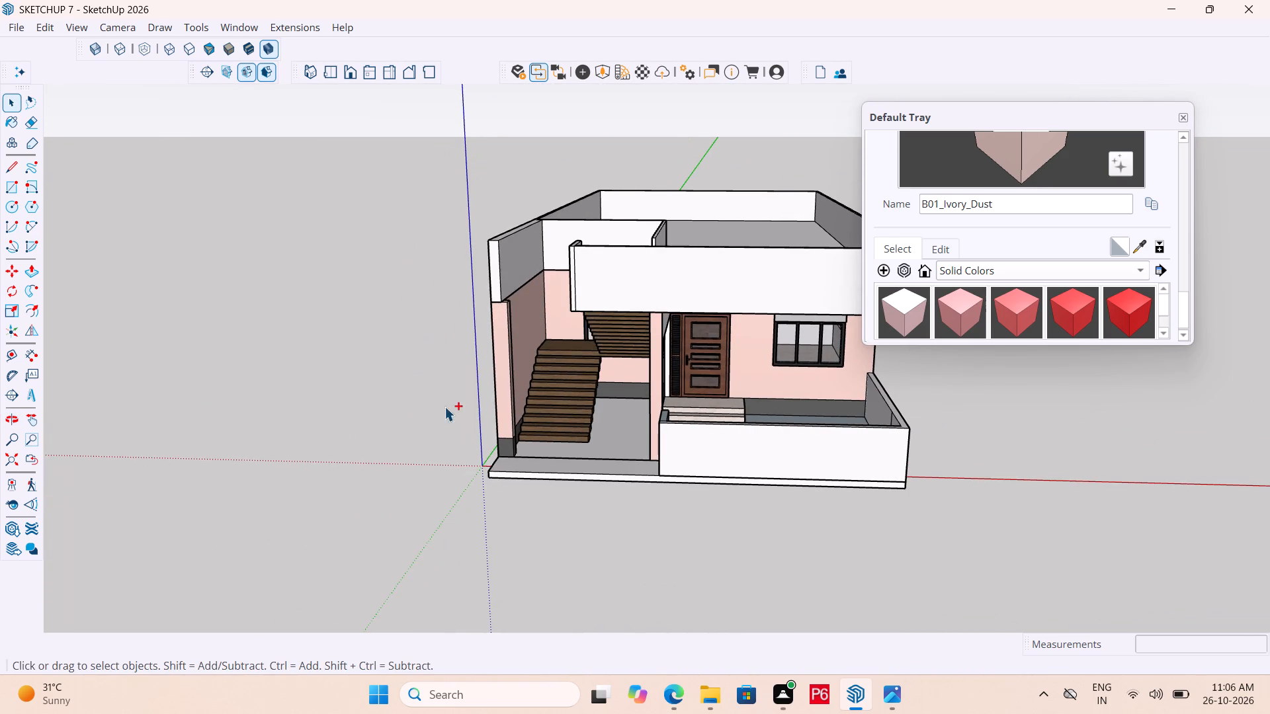
{"action": "key", "text": "ctrl+s"}
{"action": "key", "text": "ctrl+s"}
{"action": "key", "text": "ctrl+s"}
Save the house model again after checking the side wall and front.
{"action": "middle_click_drag", "start_coordinate": [697, 473], "coordinate": [958, 615]}
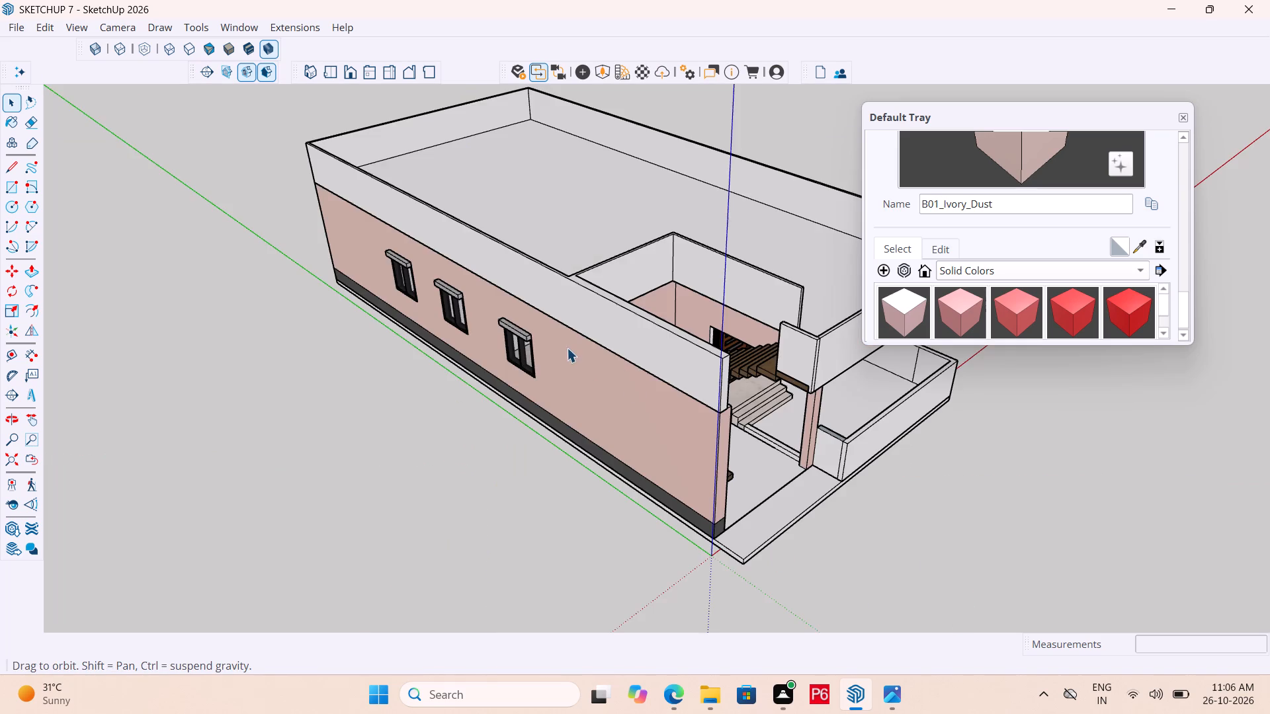
{"action": "middle_click_drag", "start_coordinate": [742, 424], "coordinate": [570, 345]}
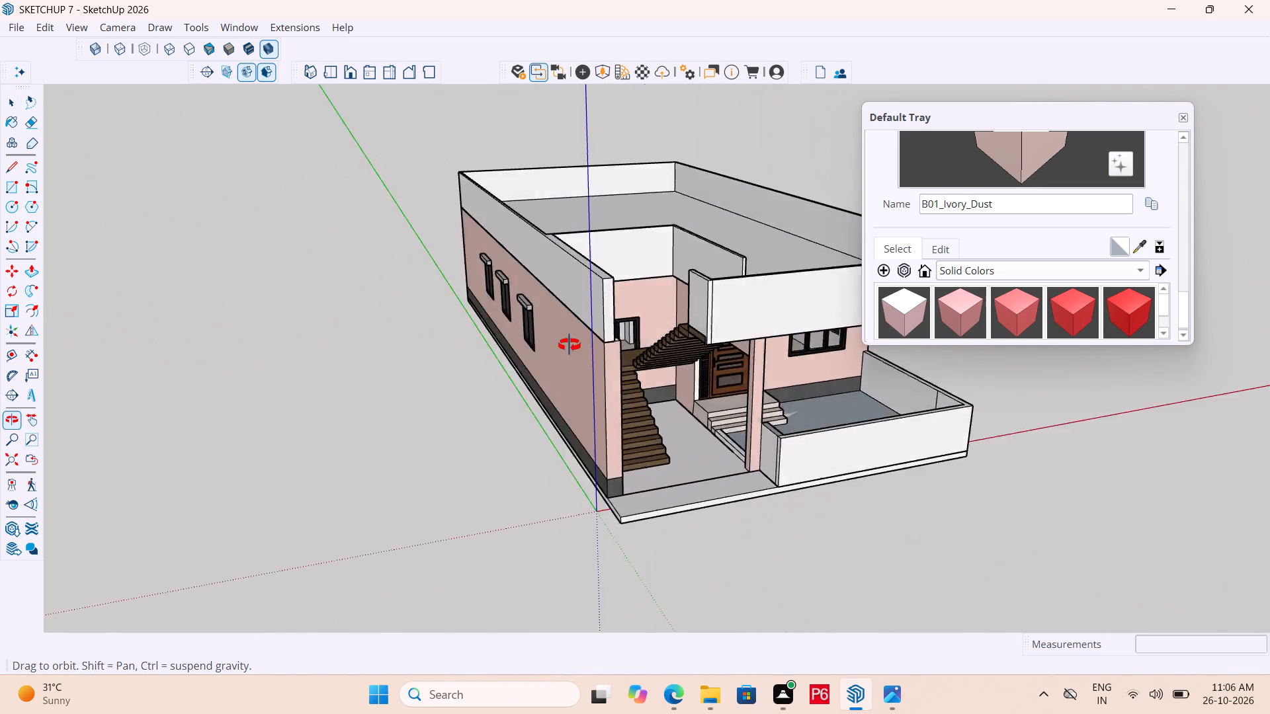
{"action": "middle_click_drag", "start_coordinate": [570, 345], "coordinate": [389, 344]}
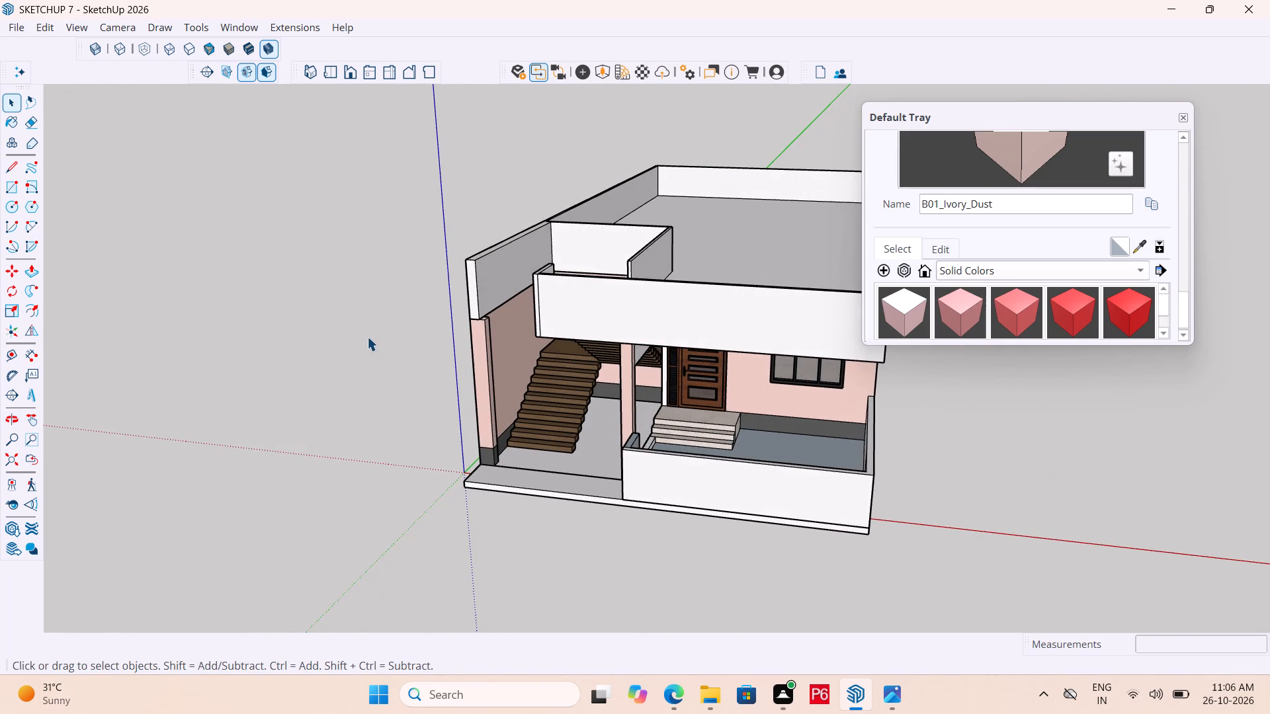
{"action": "scroll", "coordinate": [367, 337], "scroll_direction": "down", "scroll_amount": 2}
{"action": "key", "text": "ctrl+s"}
{"action": "key", "text": "ctrl+s"}
{"action": "key", "text": "ctrl+s"}
Open the wall group and extend the dark plinth at the stair-side front pillar's base about 6' 1 3/4" across the front opening.
{"action": "middle_click_drag", "start_coordinate": [604, 493], "coordinate": [763, 504]}
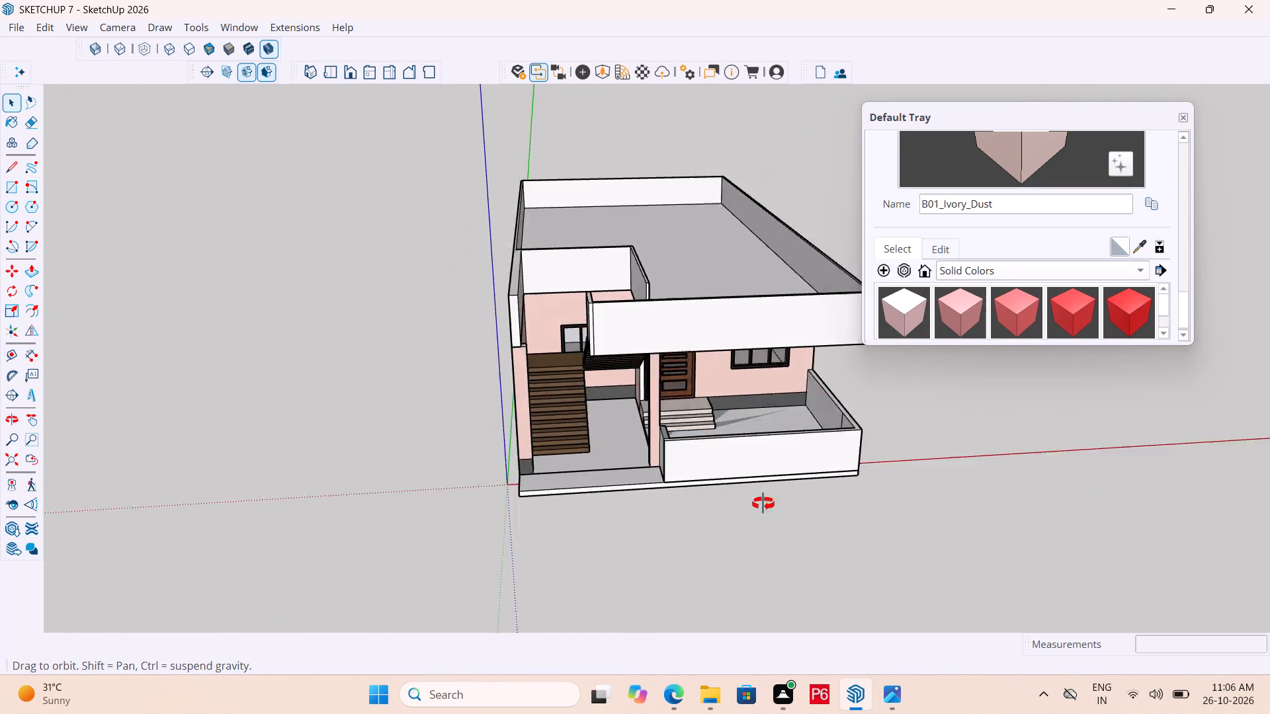
{"action": "middle_click_drag", "start_coordinate": [763, 504], "coordinate": [400, 465]}
{"action": "scroll", "coordinate": [441, 383], "scroll_direction": "up", "scroll_amount": 12}
{"action": "left_click", "coordinate": [458, 355]}
{"action": "double_click", "coordinate": [460, 351]}
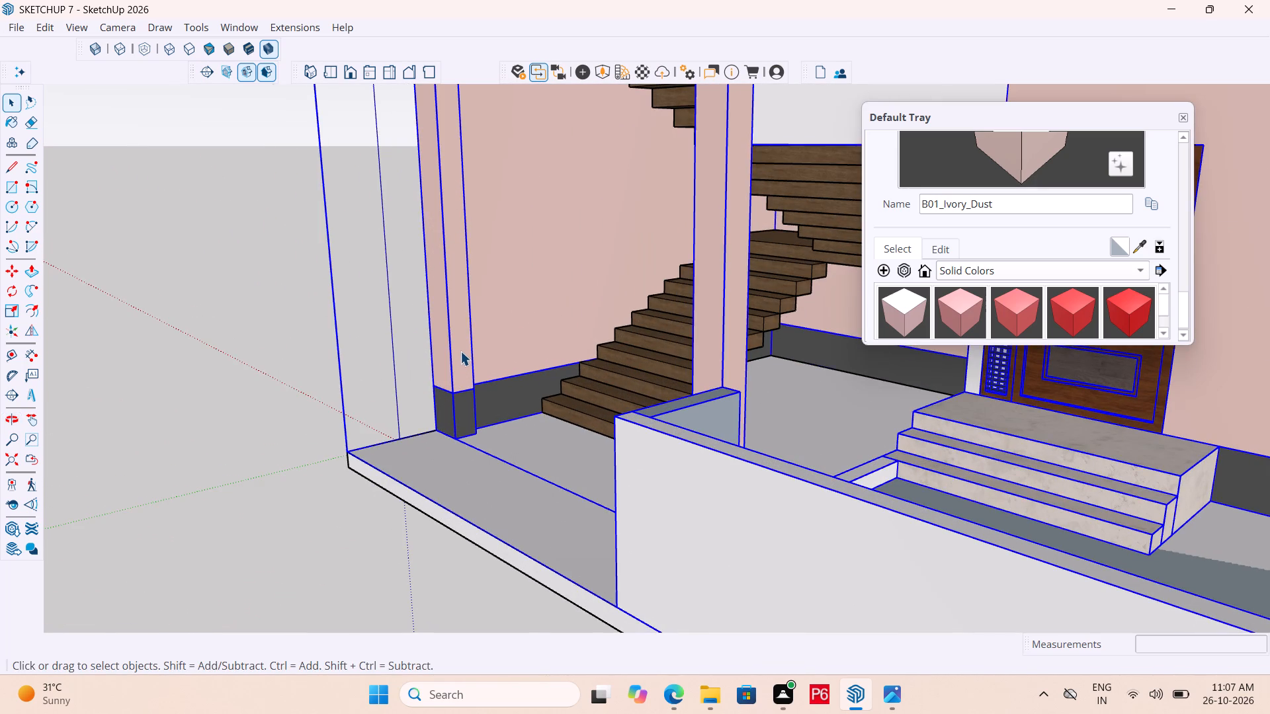
{"action": "left_click", "coordinate": [459, 341]}
{"action": "left_click", "coordinate": [455, 393]}
{"action": "left_click", "coordinate": [466, 420]}
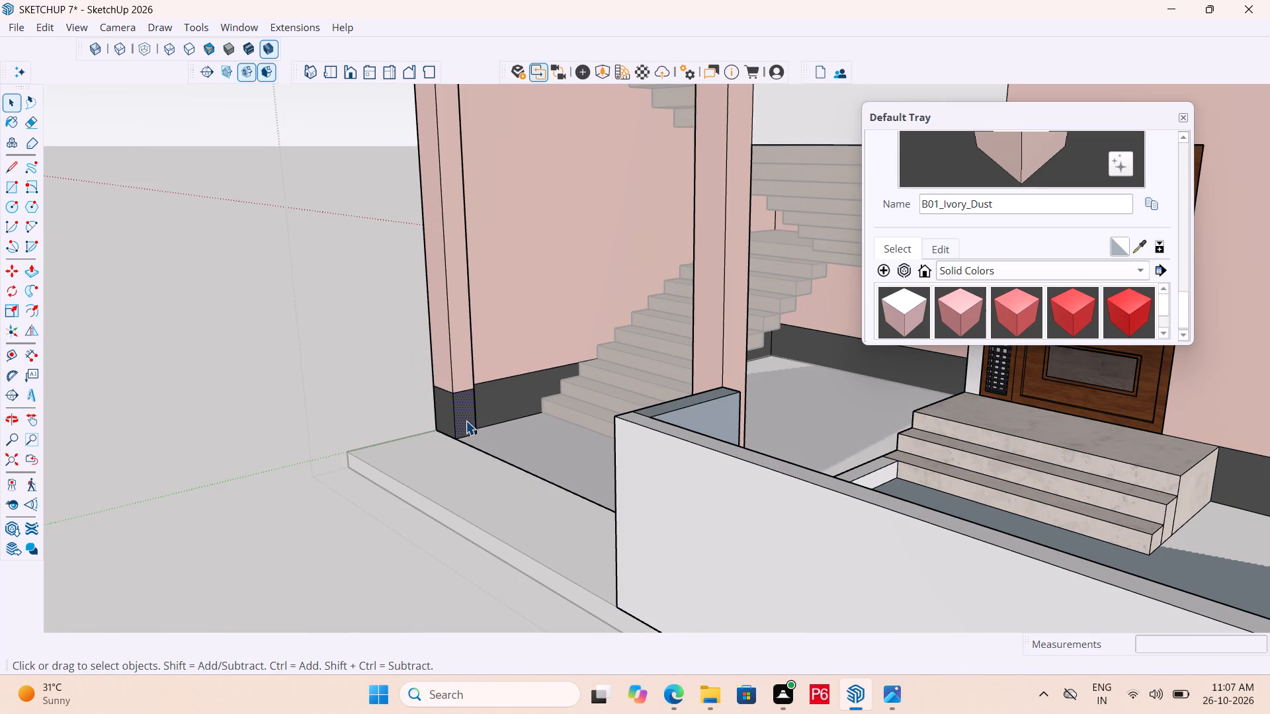
{"action": "key", "text": "p"}
{"action": "left_click", "coordinate": [466, 417]}
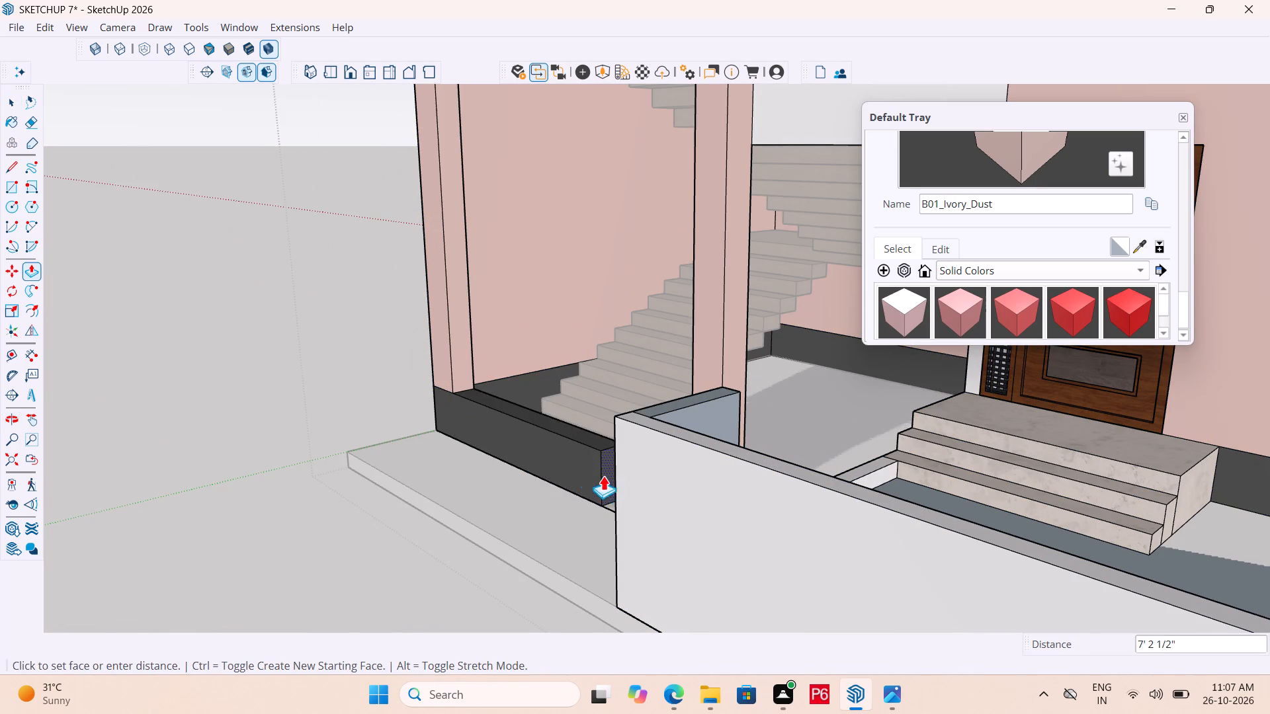
{"action": "middle_click_drag", "start_coordinate": [585, 471], "coordinate": [901, 528]}
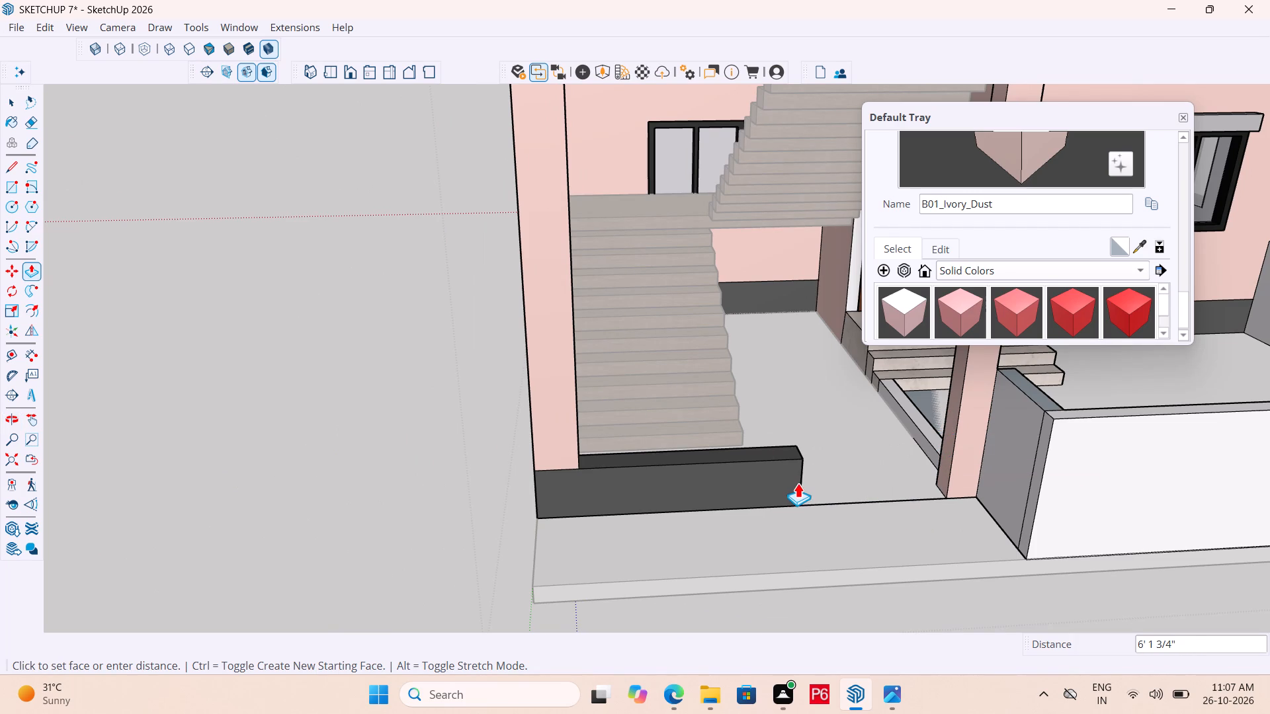
{"action": "left_click", "coordinate": [798, 483]}
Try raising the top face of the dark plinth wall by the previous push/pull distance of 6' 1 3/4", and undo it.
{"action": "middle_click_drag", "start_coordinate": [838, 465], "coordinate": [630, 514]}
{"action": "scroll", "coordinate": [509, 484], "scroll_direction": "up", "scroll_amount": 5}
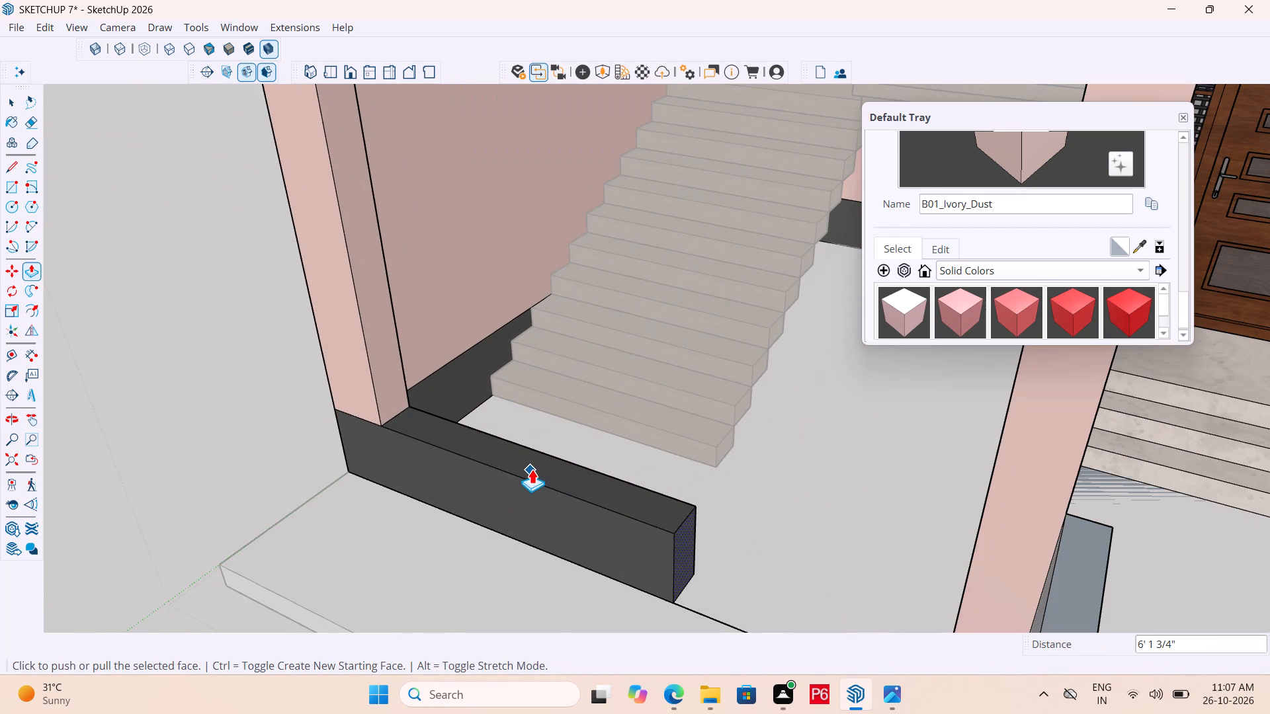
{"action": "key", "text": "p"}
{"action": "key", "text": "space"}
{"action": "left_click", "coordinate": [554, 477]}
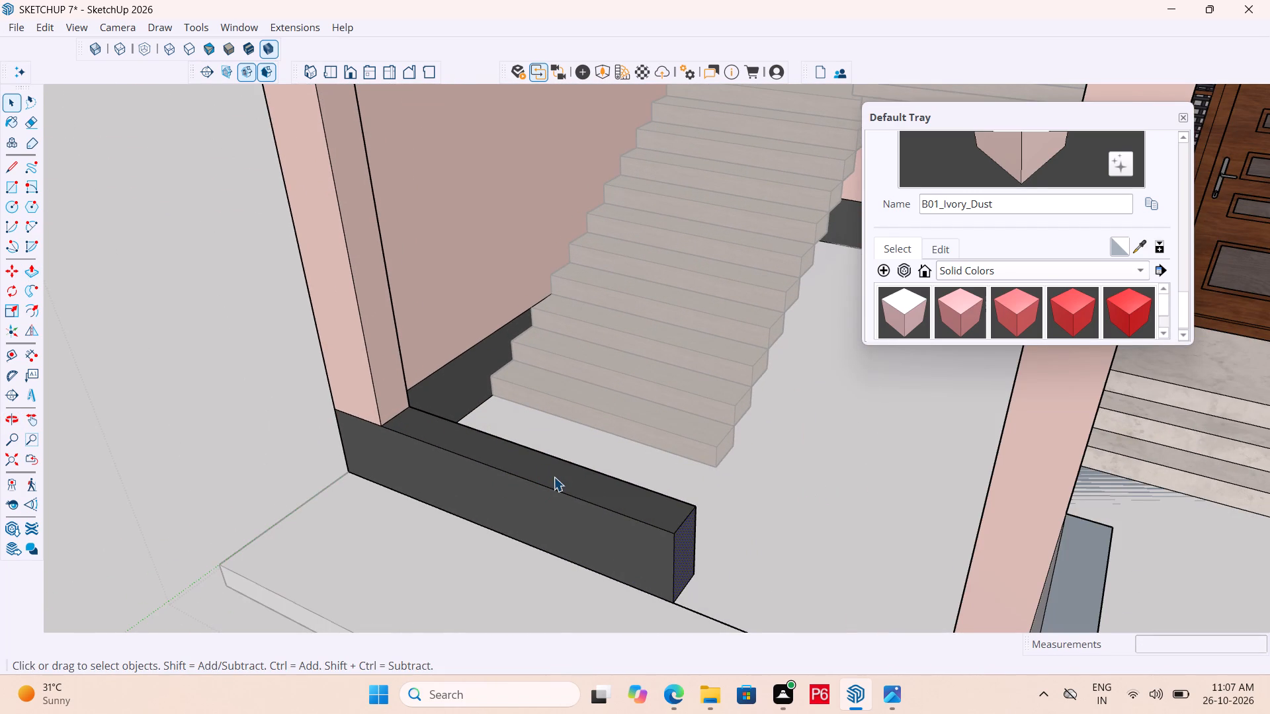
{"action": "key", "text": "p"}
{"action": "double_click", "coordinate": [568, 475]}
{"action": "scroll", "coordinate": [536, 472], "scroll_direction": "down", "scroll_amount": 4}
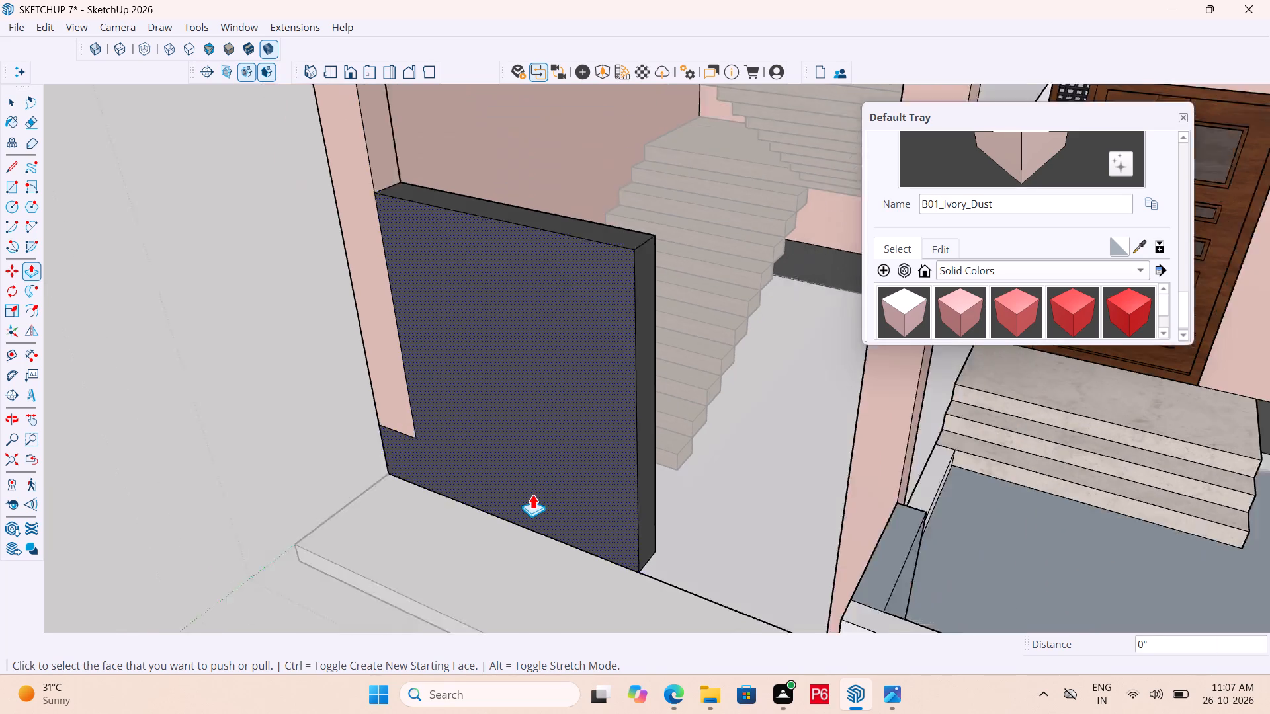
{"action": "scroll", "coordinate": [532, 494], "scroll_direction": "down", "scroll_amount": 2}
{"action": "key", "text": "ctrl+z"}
Raise the top face of the dark plinth wall beside the stairs by 5' and save the model.
{"action": "left_click", "coordinate": [552, 479]}
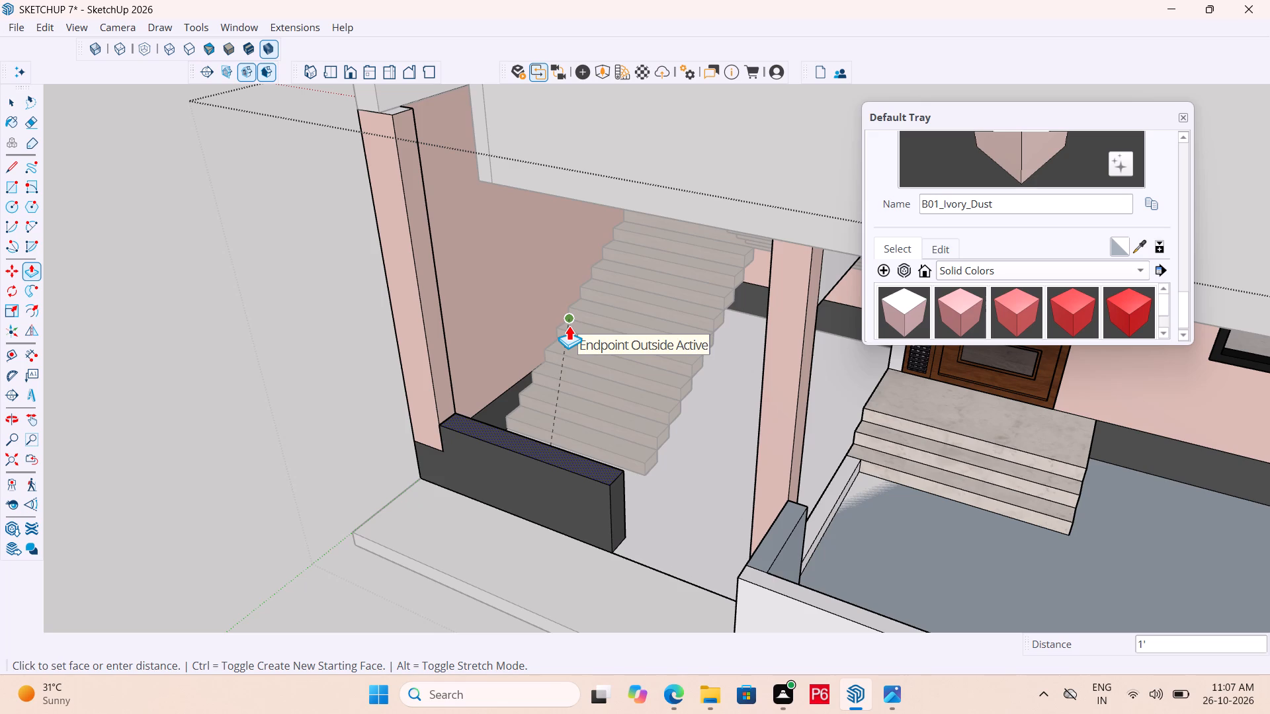
{"action": "type", "text": "5'"}
{"action": "key", "text": "Return"}
{"action": "middle_click_drag", "start_coordinate": [446, 436], "coordinate": [468, 394]}
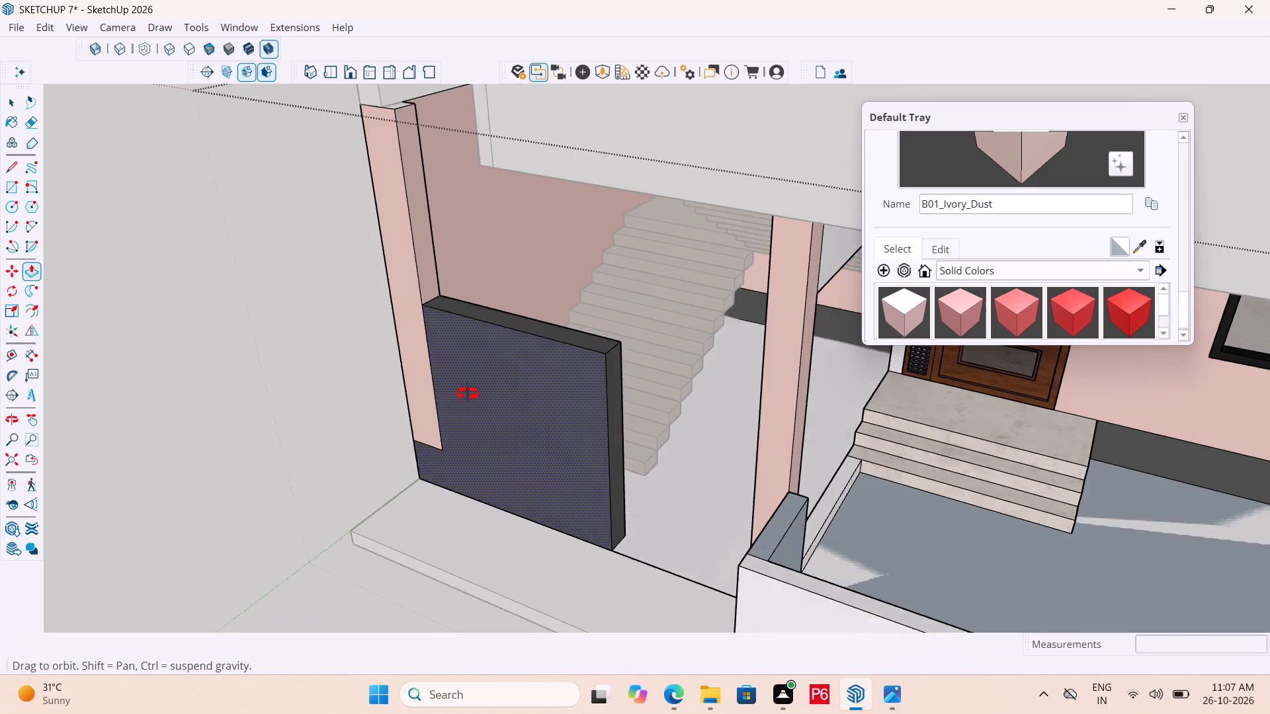
{"action": "middle_click_drag", "start_coordinate": [468, 394], "coordinate": [563, 372]}
{"action": "key", "text": "ctrl+s"}
{"action": "key", "text": "ctrl+s"}
{"action": "key", "text": "ctrl+s"}
{"action": "key", "text": "ctrl+s"}
{"action": "key", "text": "ctrl+s"}
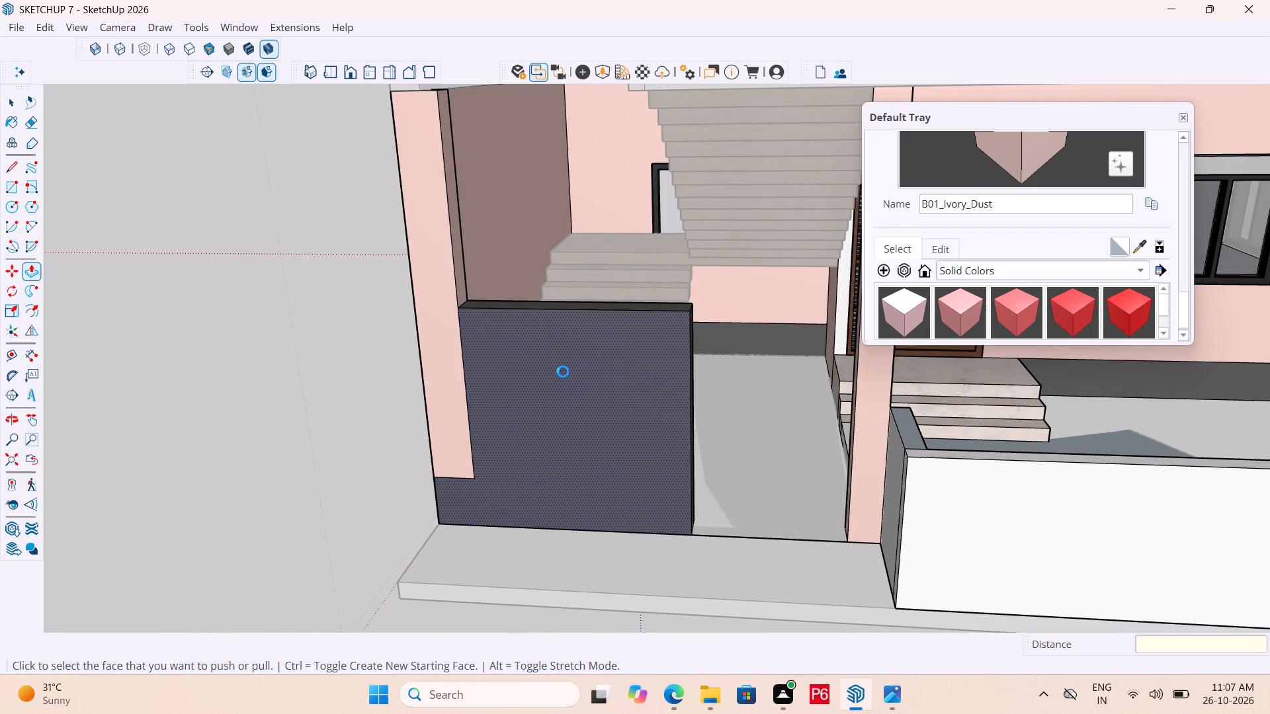
Draw a line across the top of the white front porch wall, from its inner corner at the side wall to the outer edge.
{"action": "scroll", "coordinate": [511, 416], "scroll_direction": "down", "scroll_amount": 6}
{"action": "scroll", "coordinate": [430, 465], "scroll_direction": "down", "scroll_amount": 6}
{"action": "middle_click_drag", "start_coordinate": [712, 471], "coordinate": [643, 437]}
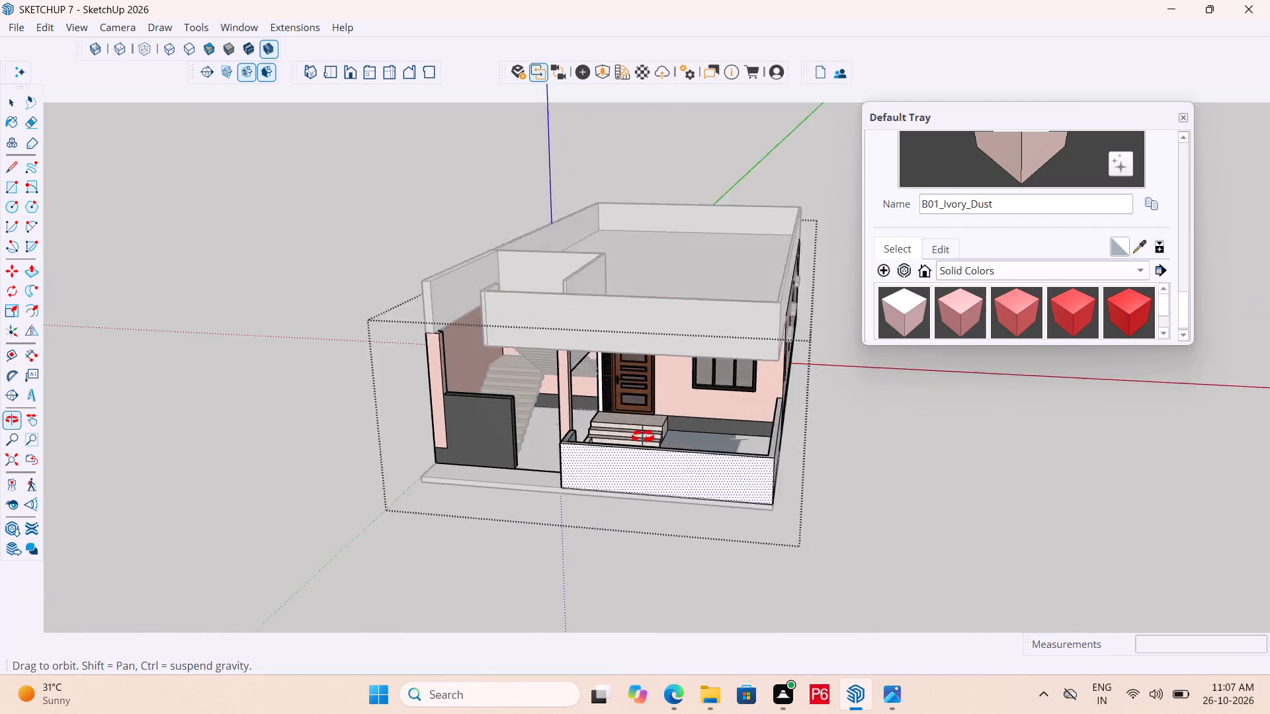
{"action": "middle_click_drag", "start_coordinate": [643, 437], "coordinate": [689, 485]}
{"action": "scroll", "coordinate": [725, 504], "scroll_direction": "up", "scroll_amount": 1}
{"action": "middle_click_drag", "start_coordinate": [727, 511], "coordinate": [745, 579]}
{"action": "scroll", "coordinate": [744, 577], "scroll_direction": "up", "scroll_amount": 1}
{"action": "scroll", "coordinate": [803, 554], "scroll_direction": "up", "scroll_amount": 6}
{"action": "scroll", "coordinate": [741, 543], "scroll_direction": "up", "scroll_amount": 3}
{"action": "middle_click", "coordinate": [741, 543]}
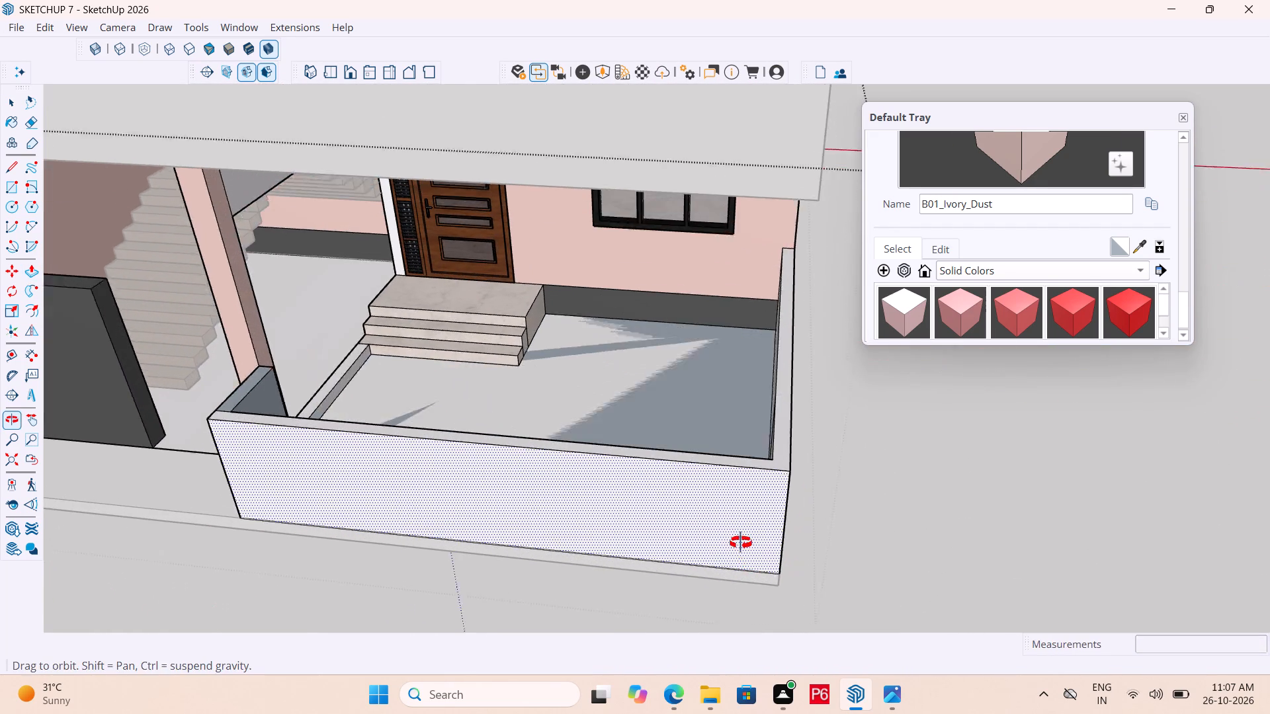
{"action": "scroll", "coordinate": [741, 543], "scroll_direction": "up", "scroll_amount": 1}
{"action": "middle_click_drag", "start_coordinate": [648, 485], "coordinate": [648, 495]}
{"action": "key", "text": "space"}
{"action": "key", "text": "l"}
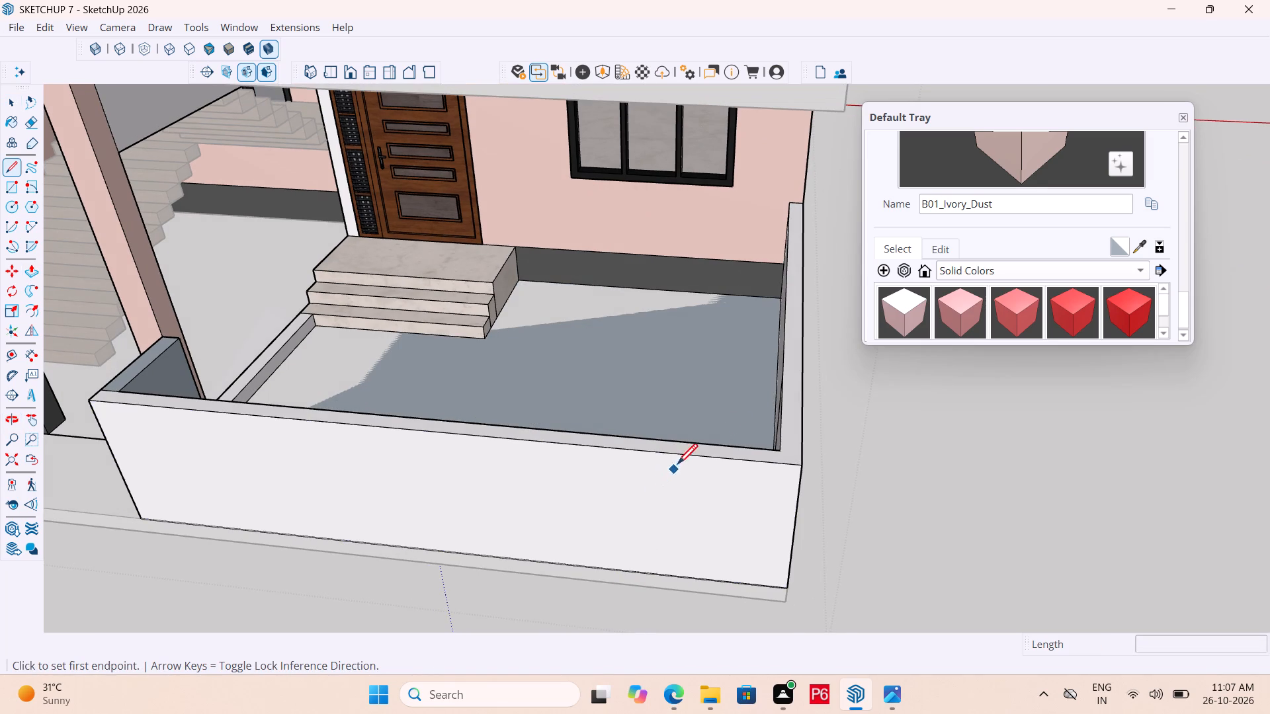
{"action": "scroll", "coordinate": [723, 439], "scroll_direction": "up", "scroll_amount": 4}
{"action": "scroll", "coordinate": [788, 487], "scroll_direction": "up", "scroll_amount": 2}
{"action": "left_click", "coordinate": [802, 454]}
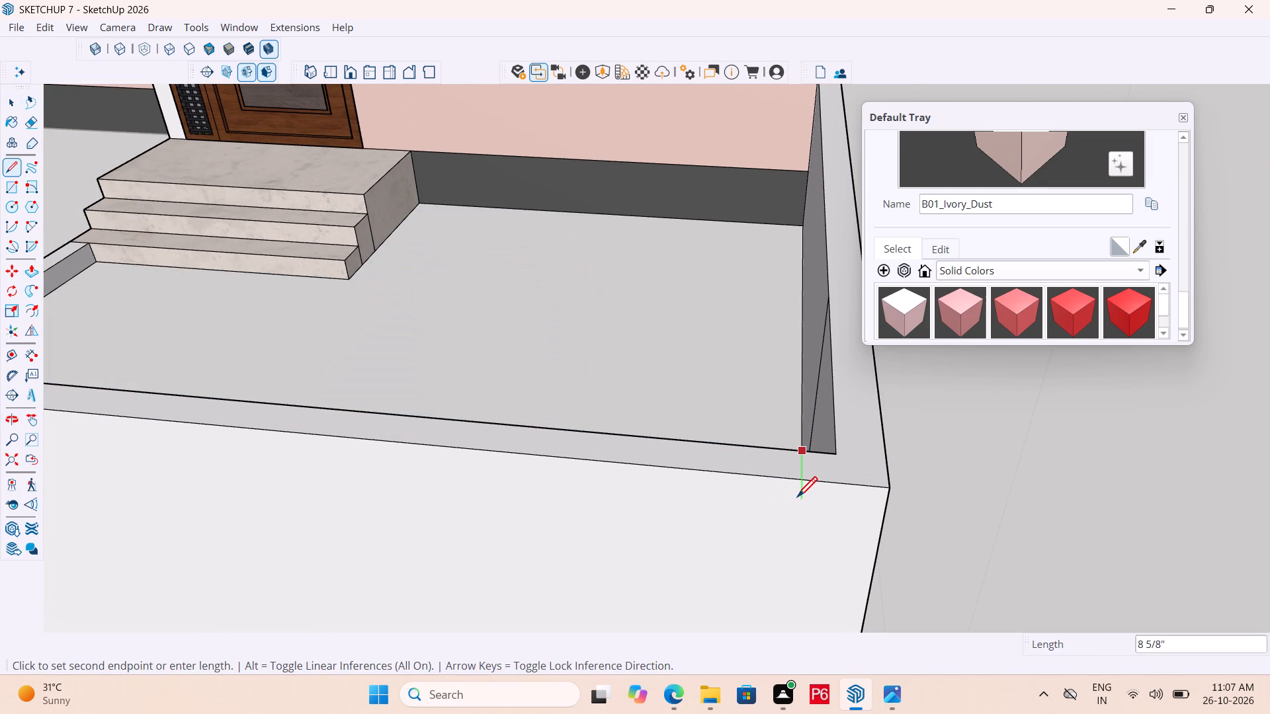
{"action": "left_click", "coordinate": [800, 485]}
{"action": "key", "text": "space"}
Place a guide 4' from the new line along the front porch wall's top, toward the stairs, and save the model.
{"action": "middle_click_drag", "start_coordinate": [794, 496], "coordinate": [793, 568]}
{"action": "scroll", "coordinate": [793, 498], "scroll_direction": "down", "scroll_amount": 1}
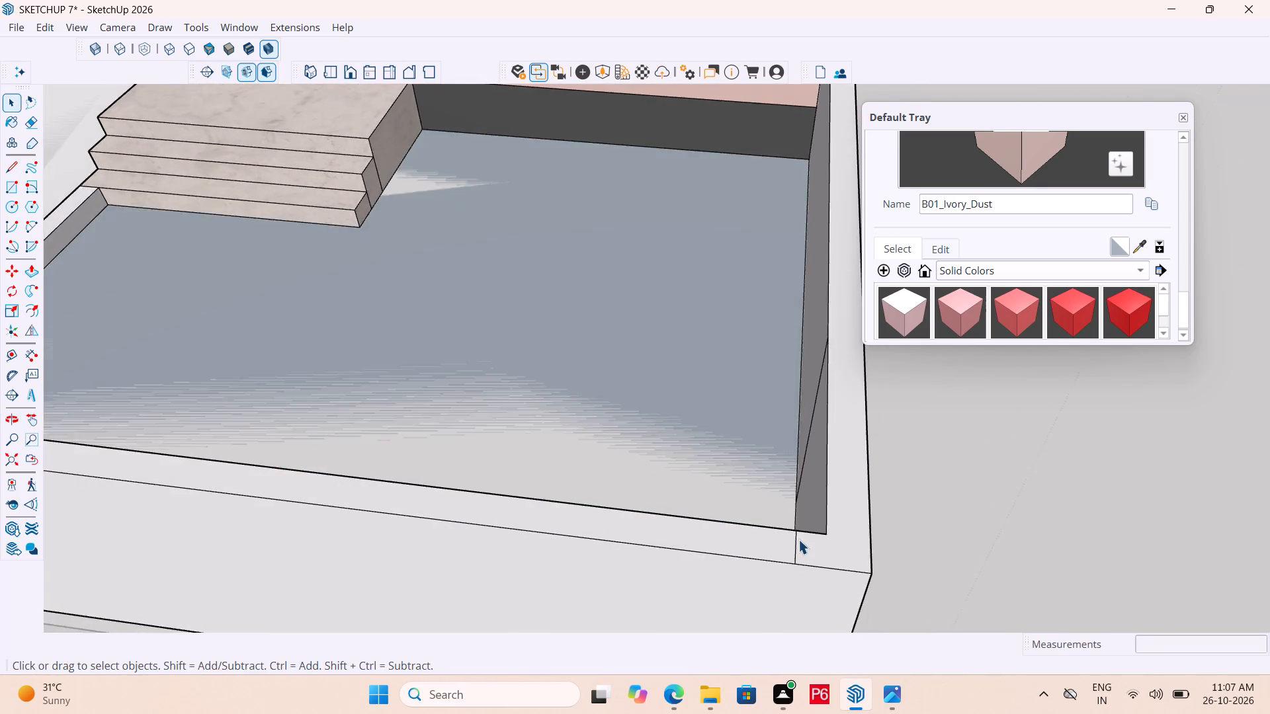
{"action": "scroll", "coordinate": [798, 539], "scroll_direction": "up", "scroll_amount": 4}
{"action": "key", "text": "t"}
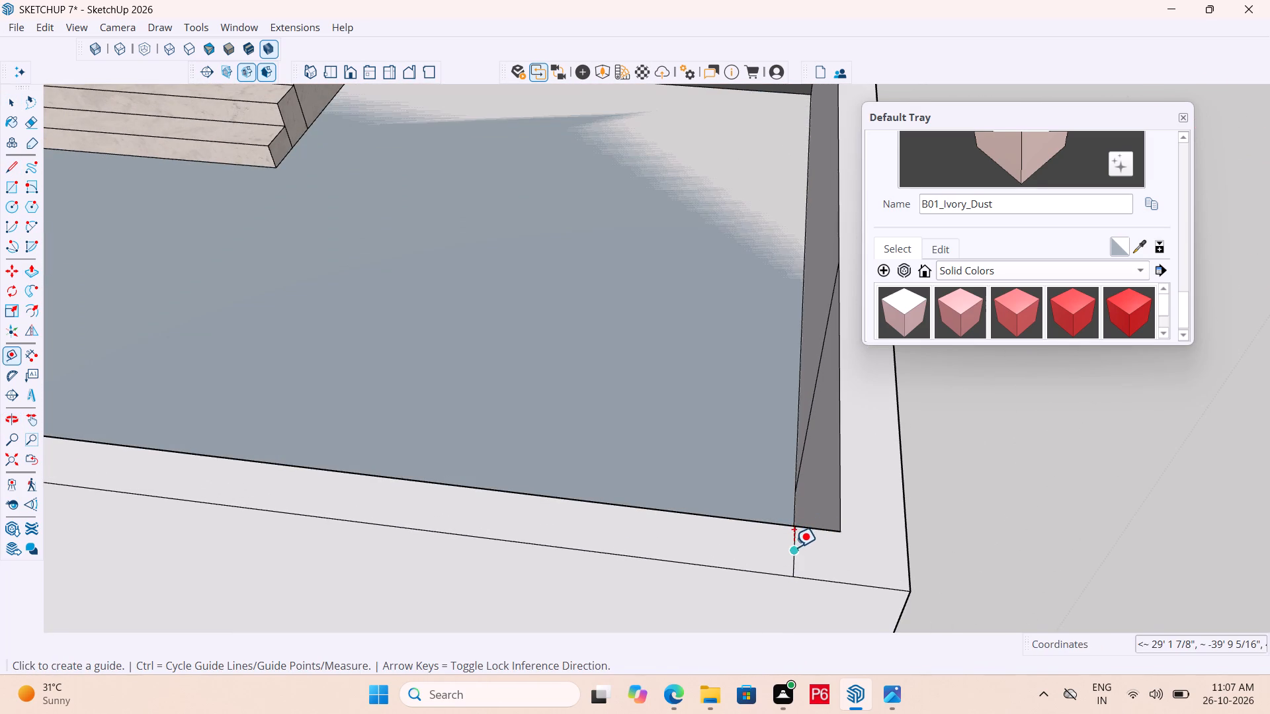
{"action": "left_click", "coordinate": [794, 547]}
{"action": "scroll", "coordinate": [519, 497], "scroll_direction": "down", "scroll_amount": 4}
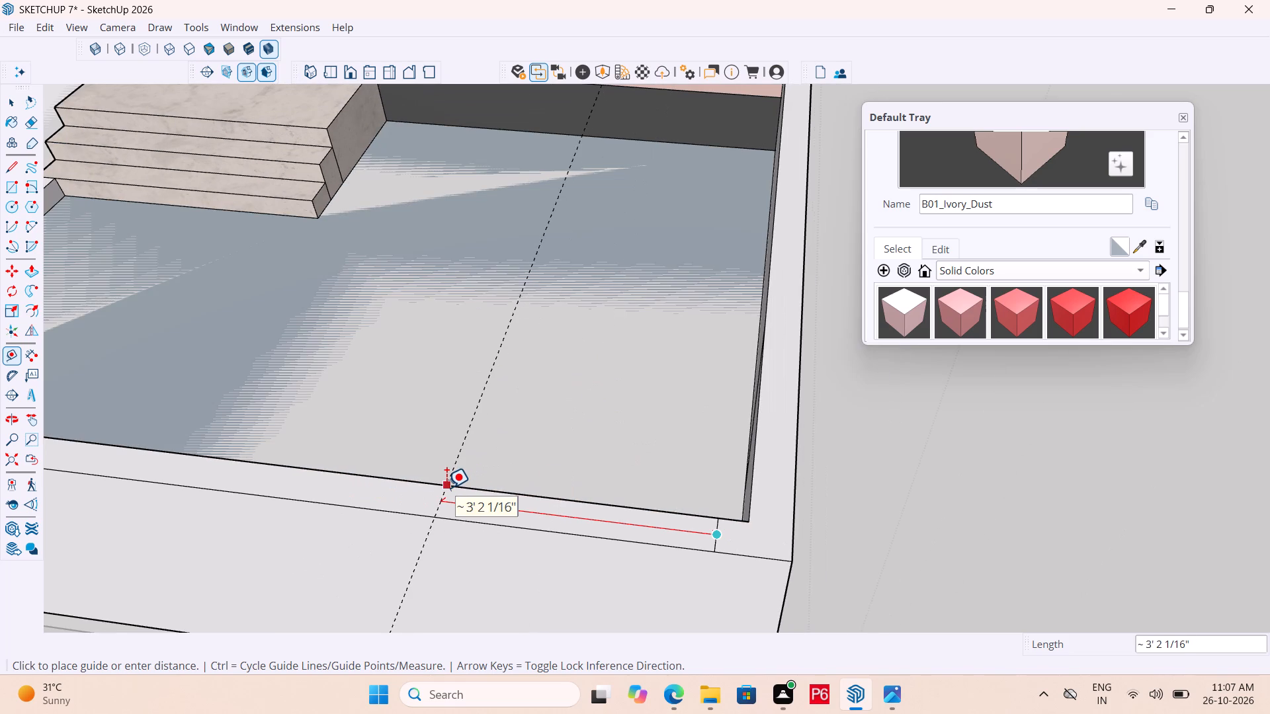
{"action": "type", "text": "4'"}
{"action": "key", "text": "Return"}
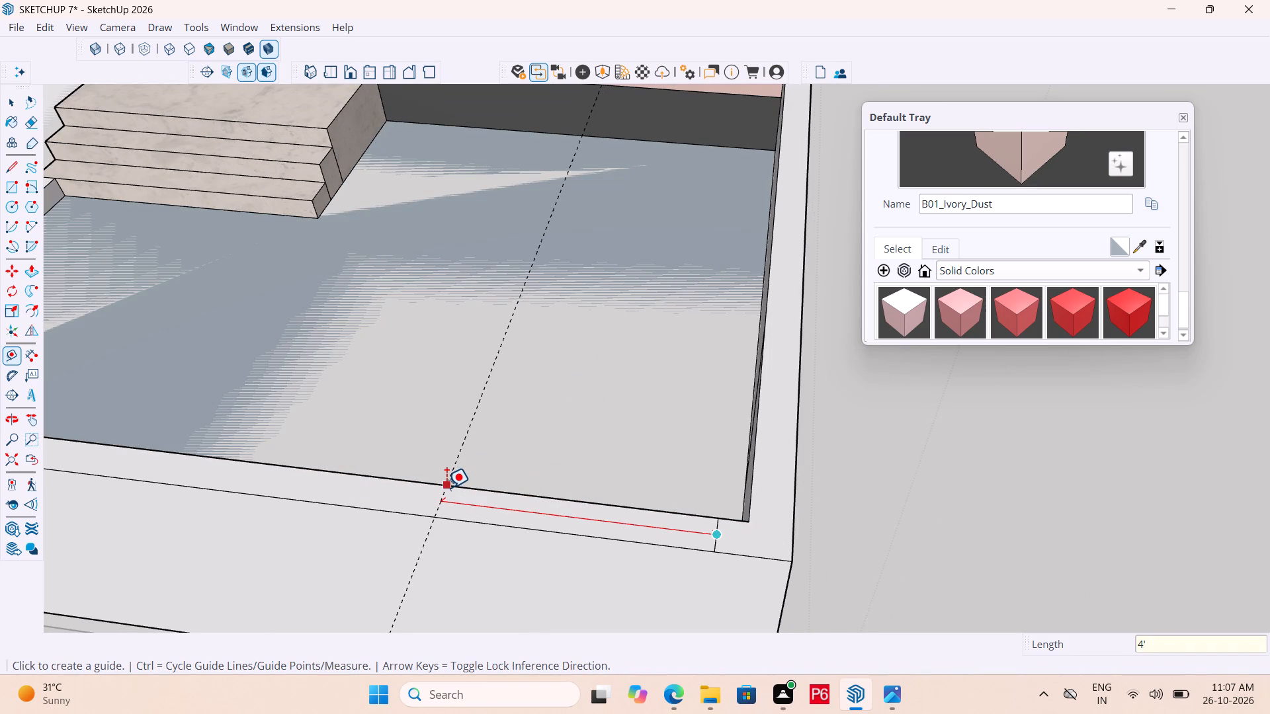
{"action": "key", "text": "ctrl+s"}
{"action": "key", "text": "ctrl+s"}
{"action": "key", "text": "ctrl+s"}
Draw a line about 5 5/16" long across the front porch wall's top along the 4' guide.
{"action": "key", "text": "l"}
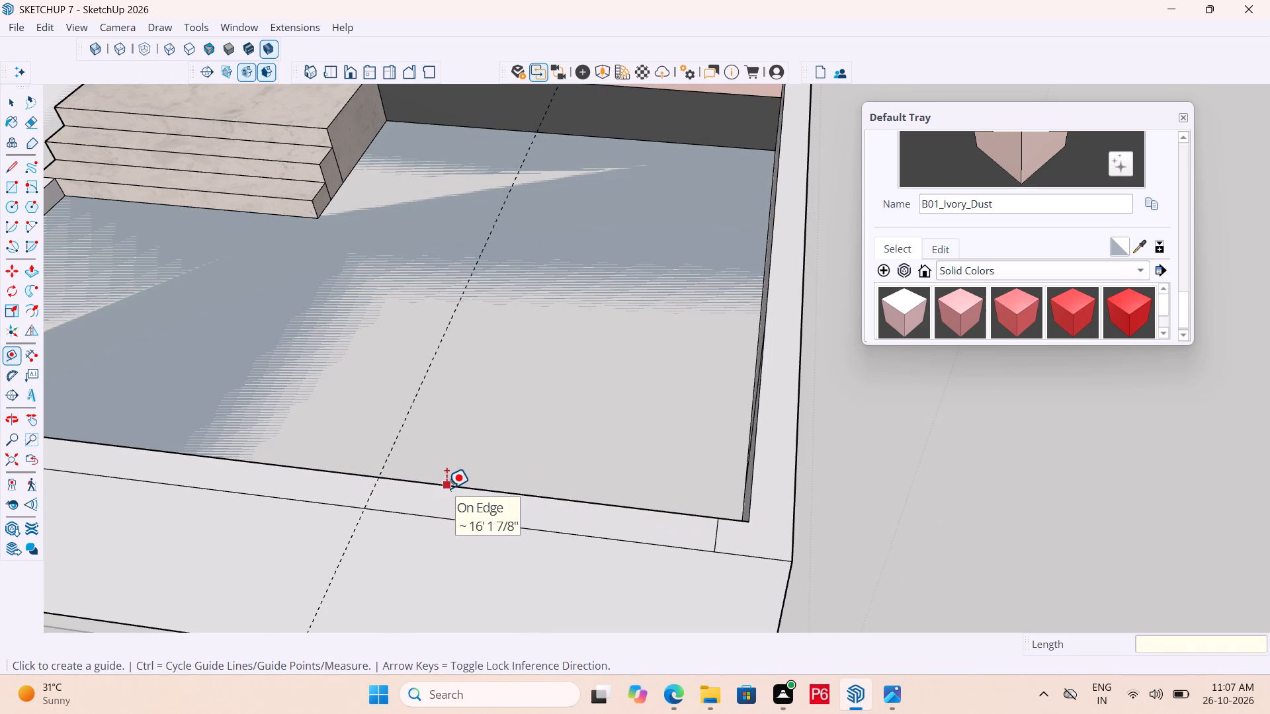
{"action": "left_click_drag", "start_coordinate": [368, 510], "coordinate": [372, 504]}
{"action": "left_click", "coordinate": [382, 479]}
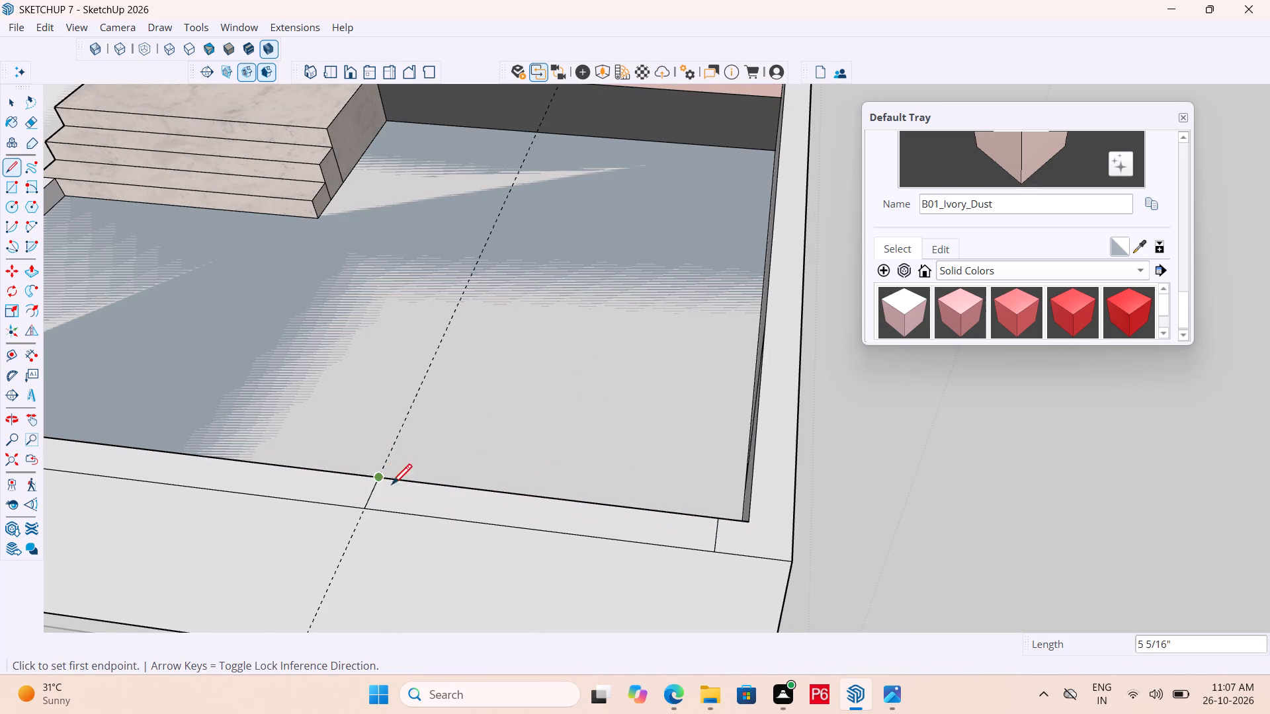
{"action": "key", "text": "space"}
Erase the guide crossing the porch floor and save the model.
{"action": "scroll", "coordinate": [420, 511], "scroll_direction": "down", "scroll_amount": 1}
{"action": "key", "text": "e"}
{"action": "left_click_drag", "start_coordinate": [421, 381], "coordinate": [485, 412]}
{"action": "key", "text": "ctrl+s"}
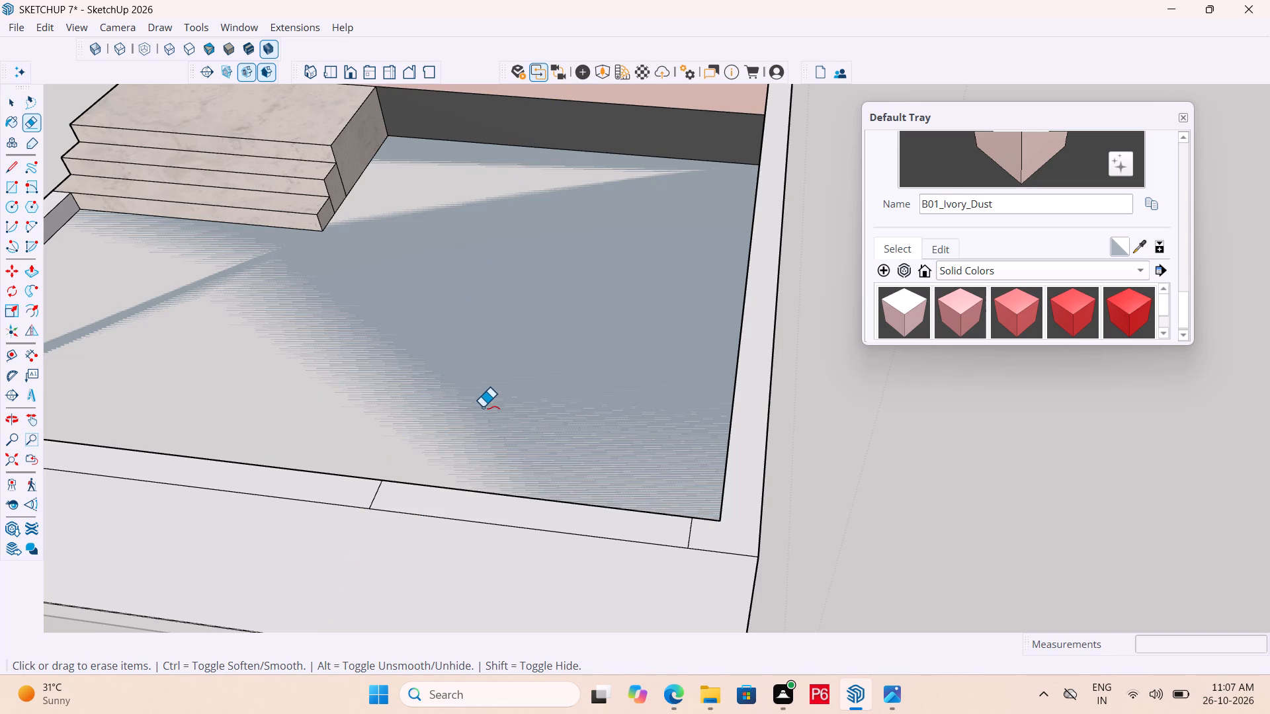
{"action": "key", "text": "ctrl+s"}
{"action": "key", "text": "ctrl+s"}
{"action": "key", "text": "ctrl+s"}
Push the 4' section of the front porch wall between the two lines down to floor level to cut an opening, and save.
{"action": "scroll", "coordinate": [538, 380], "scroll_direction": "down", "scroll_amount": 4}
{"action": "key", "text": "p"}
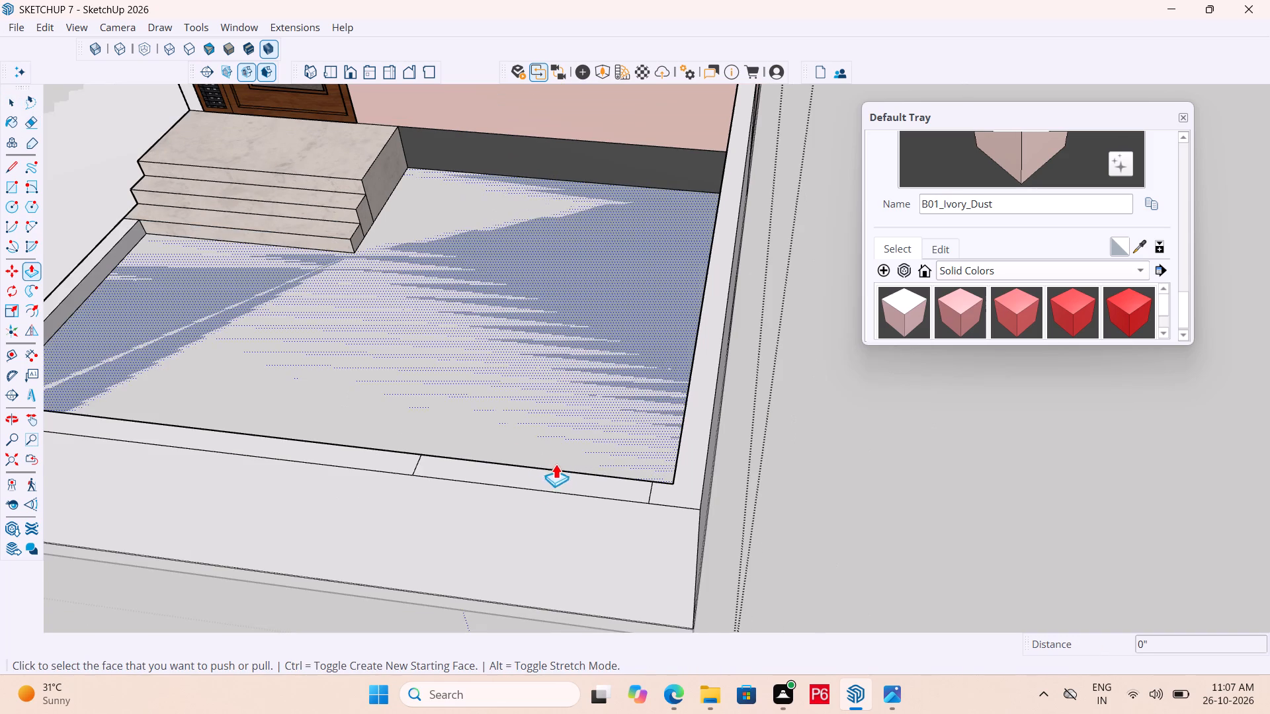
{"action": "left_click", "coordinate": [556, 479]}
{"action": "scroll", "coordinate": [513, 428], "scroll_direction": "down", "scroll_amount": 4}
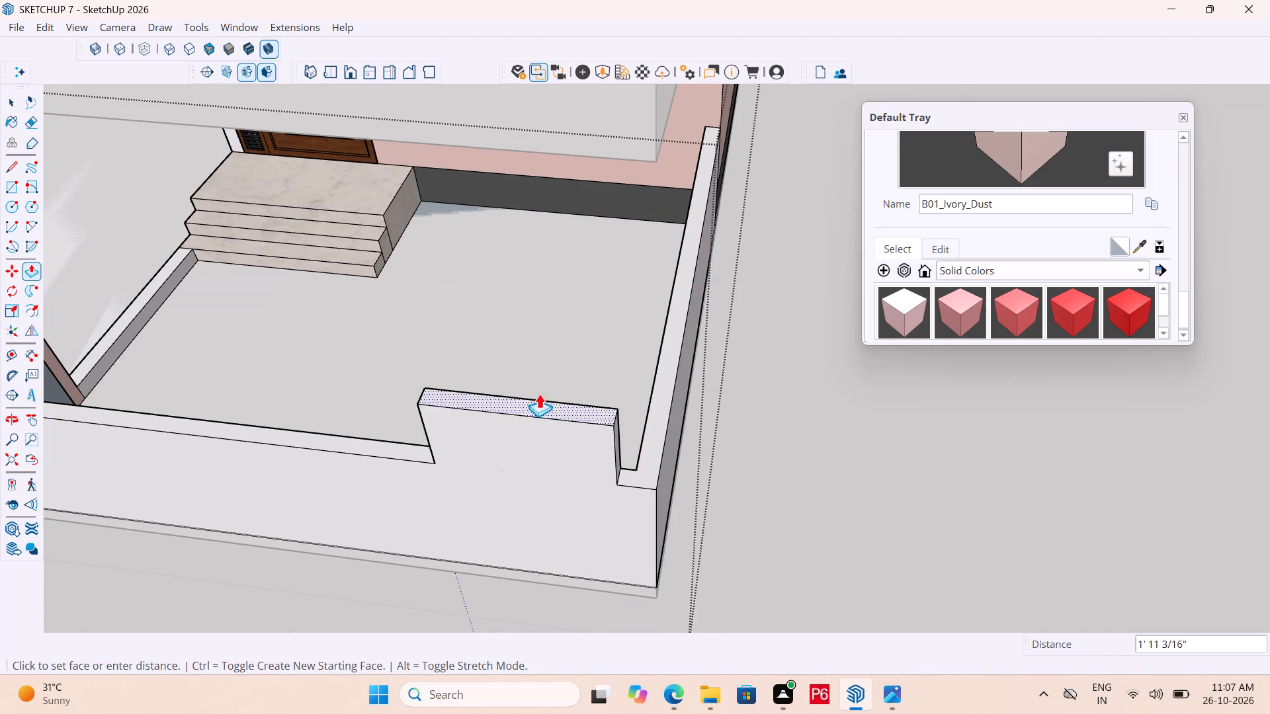
{"action": "left_click", "coordinate": [571, 323]}
{"action": "key", "text": "ctrl+s"}
{"action": "key", "text": "ctrl+s"}
{"action": "key", "text": "ctrl+s"}
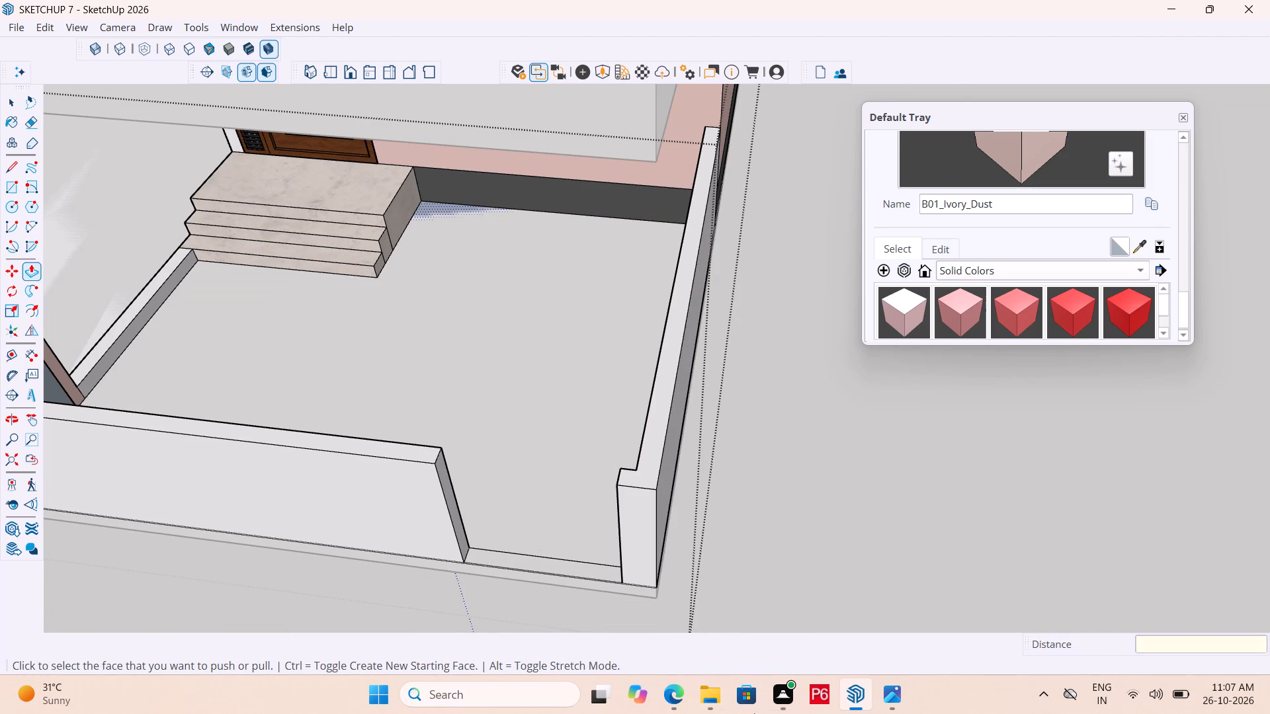
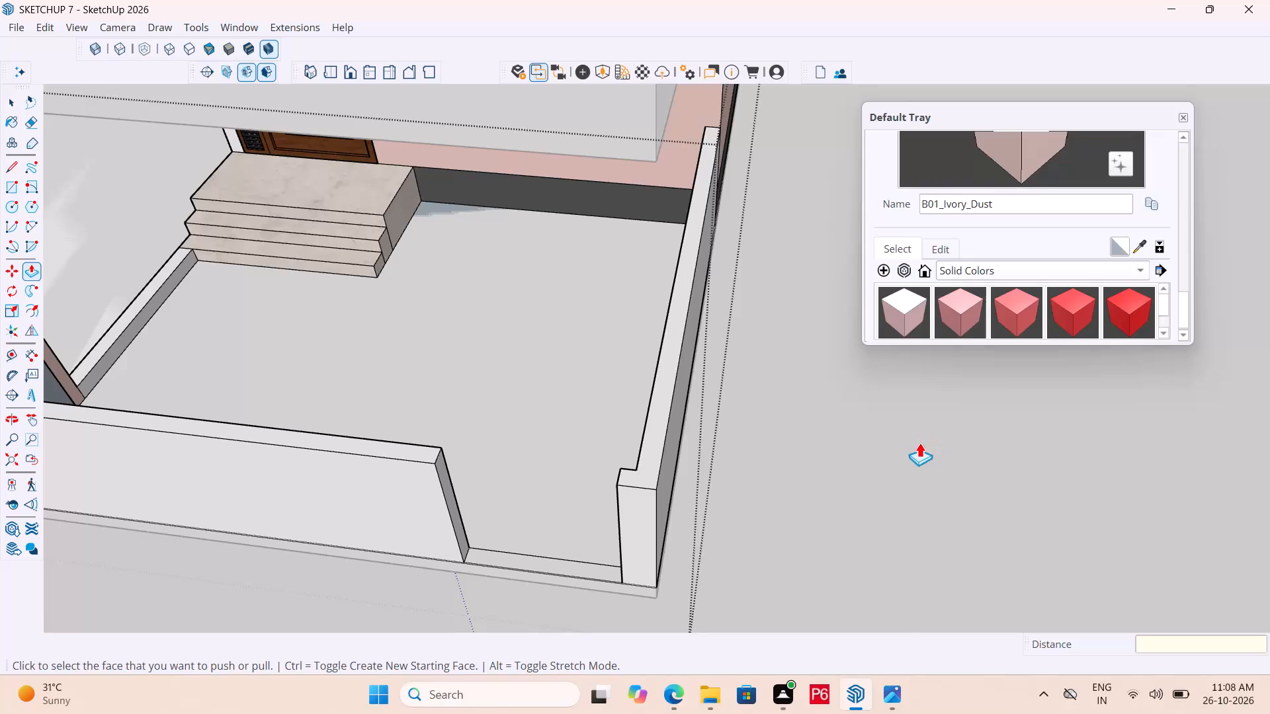
Draw a vertical rectangle about 4' 3 3/8" by 6' 6" filling the gap between the dark front wall and the pink column, and save.
{"action": "scroll", "coordinate": [814, 451], "scroll_direction": "down", "scroll_amount": 10}
{"action": "middle_click_drag", "start_coordinate": [706, 471], "coordinate": [656, 465]}
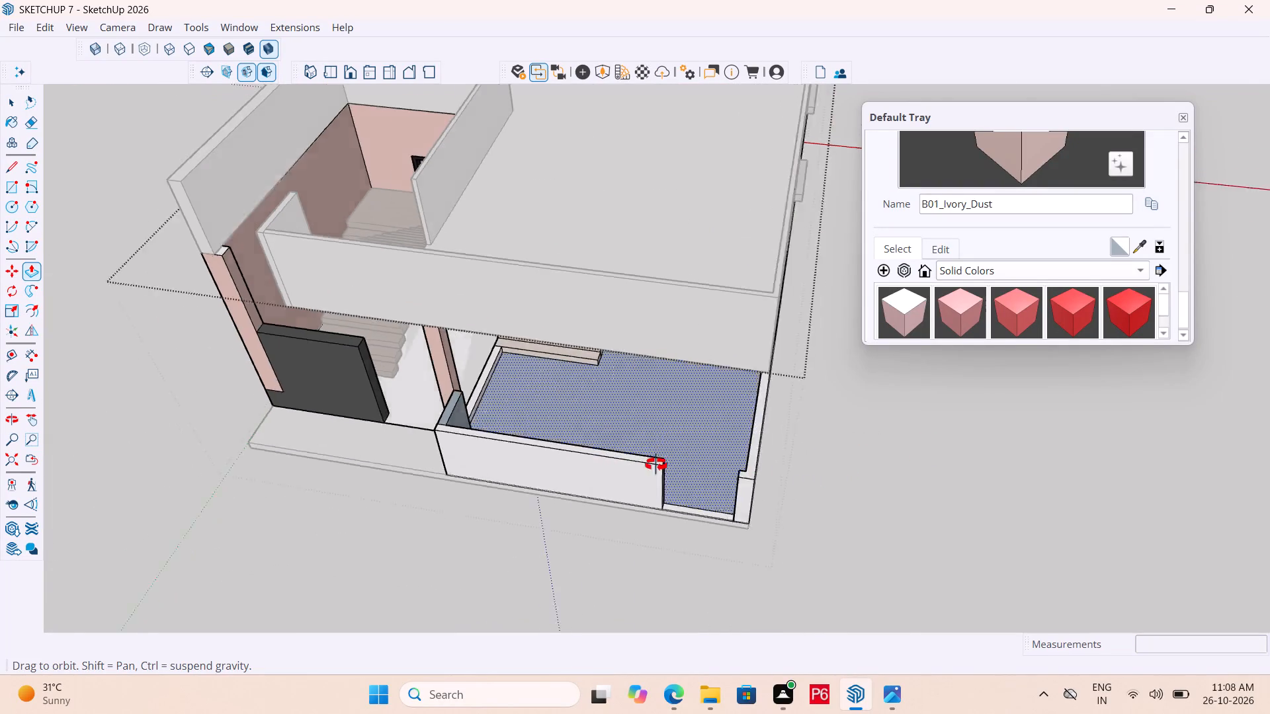
{"action": "middle_click_drag", "start_coordinate": [656, 465], "coordinate": [827, 413]}
{"action": "scroll", "coordinate": [333, 437], "scroll_direction": "up", "scroll_amount": 5}
{"action": "middle_click_drag", "start_coordinate": [550, 475], "coordinate": [788, 473]}
{"action": "scroll", "coordinate": [640, 505], "scroll_direction": "up", "scroll_amount": 4}
{"action": "scroll", "coordinate": [760, 504], "scroll_direction": "down", "scroll_amount": 1}
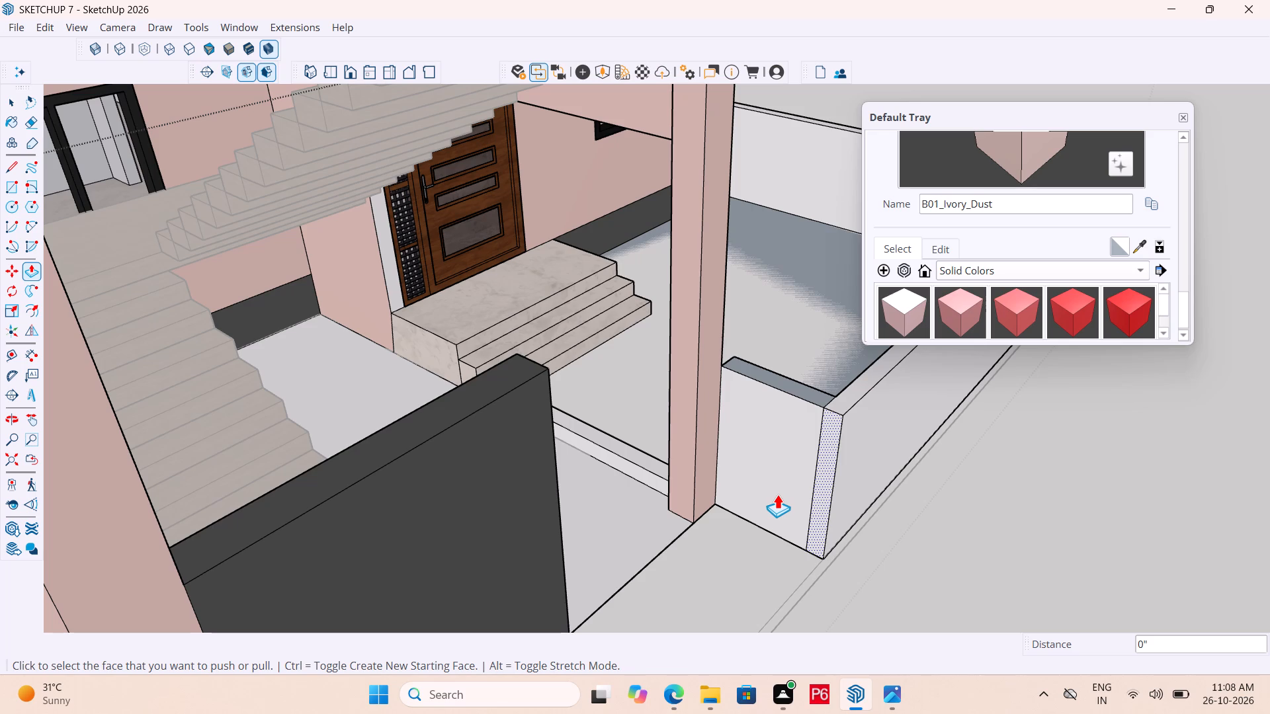
{"action": "key", "text": "l"}
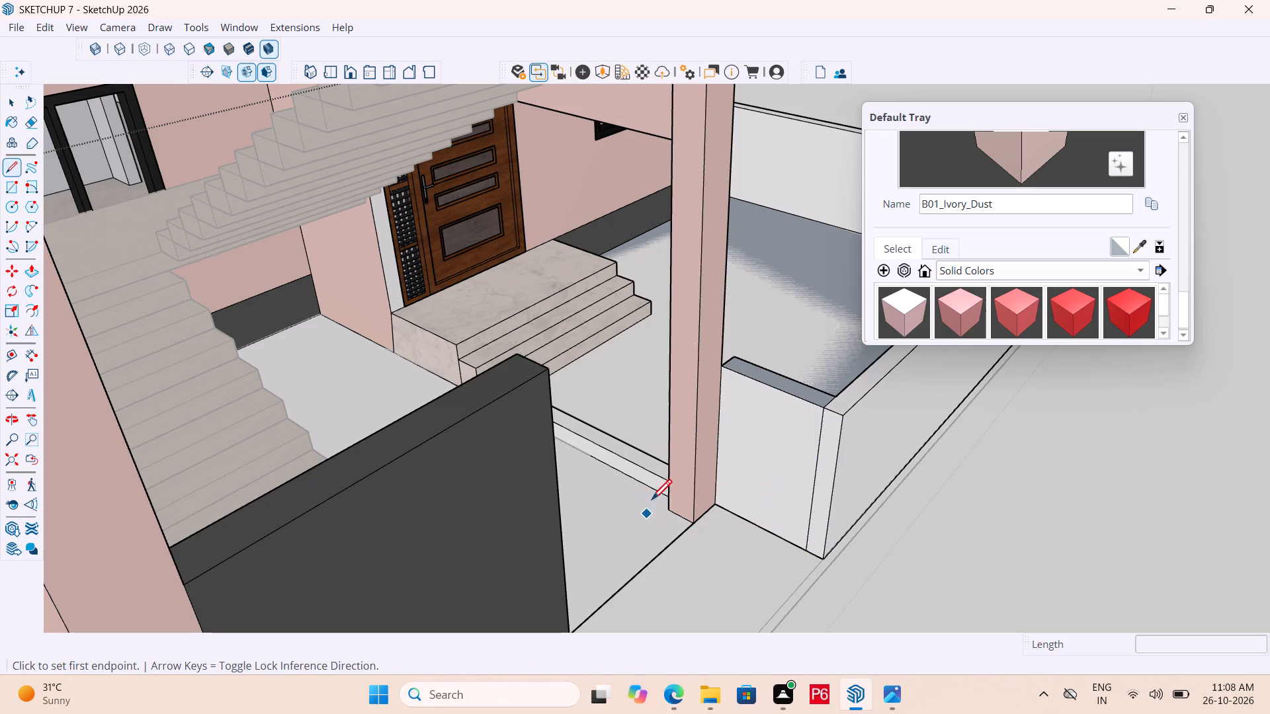
{"action": "key", "text": "r"}
{"action": "scroll", "coordinate": [695, 508], "scroll_direction": "up", "scroll_amount": 4}
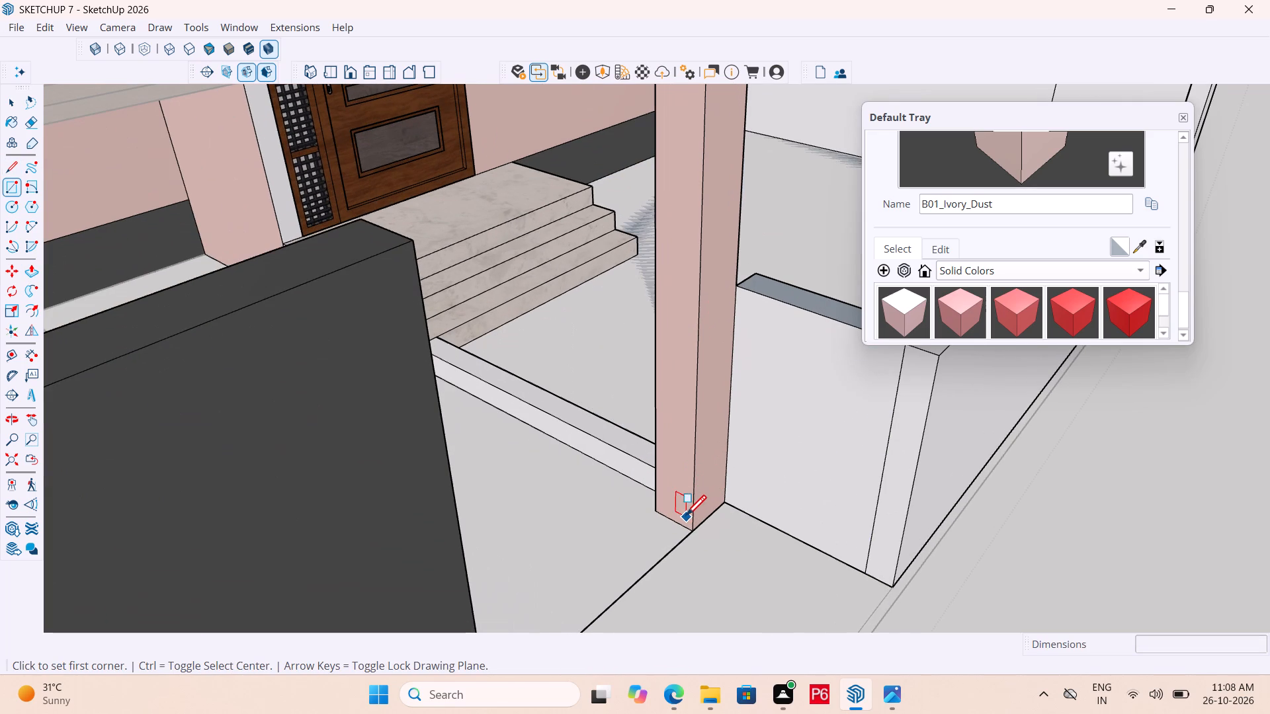
{"action": "middle_click_drag", "start_coordinate": [536, 516], "coordinate": [25, 526]}
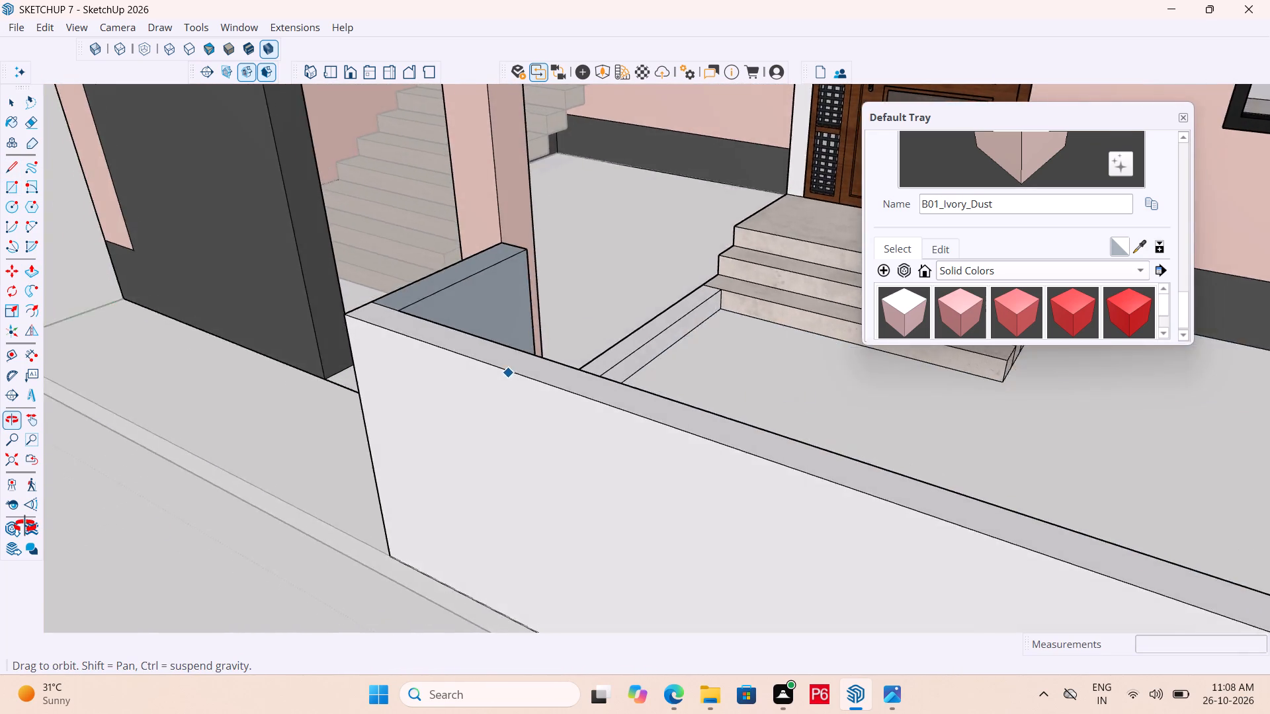
{"action": "middle_click_drag", "start_coordinate": [25, 526], "coordinate": [187, 543]}
{"action": "scroll", "coordinate": [393, 573], "scroll_direction": "down", "scroll_amount": 3}
{"action": "middle_click_drag", "start_coordinate": [525, 534], "coordinate": [575, 534]}
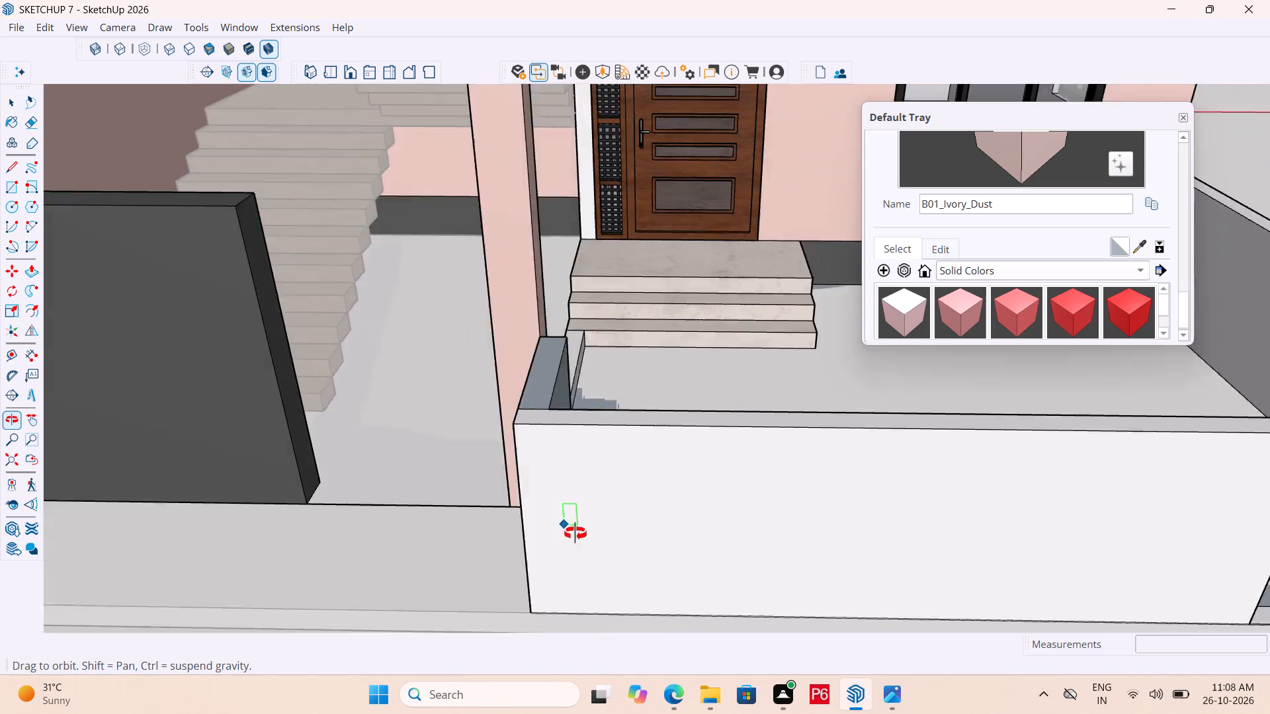
{"action": "middle_click_drag", "start_coordinate": [575, 534], "coordinate": [755, 536]}
{"action": "scroll", "coordinate": [741, 486], "scroll_direction": "up", "scroll_amount": 1}
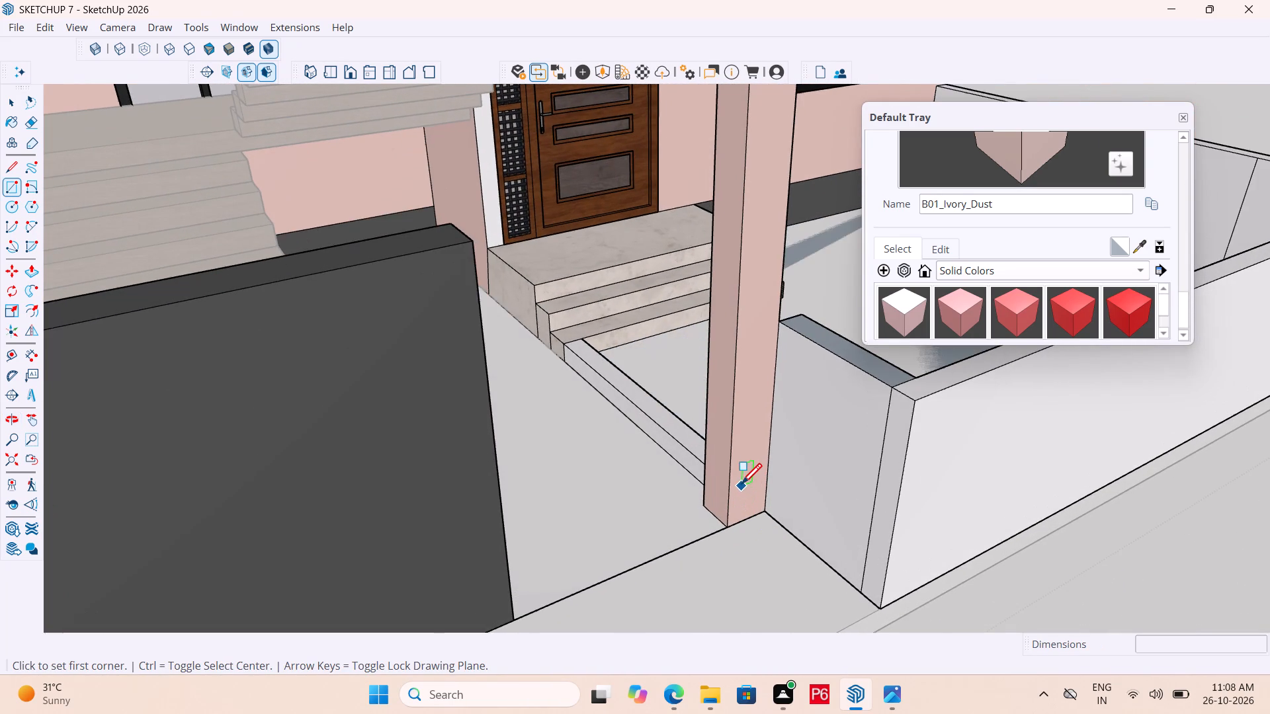
{"action": "scroll", "coordinate": [678, 492], "scroll_direction": "down", "scroll_amount": 6}
{"action": "middle_click_drag", "start_coordinate": [751, 489], "coordinate": [534, 496]}
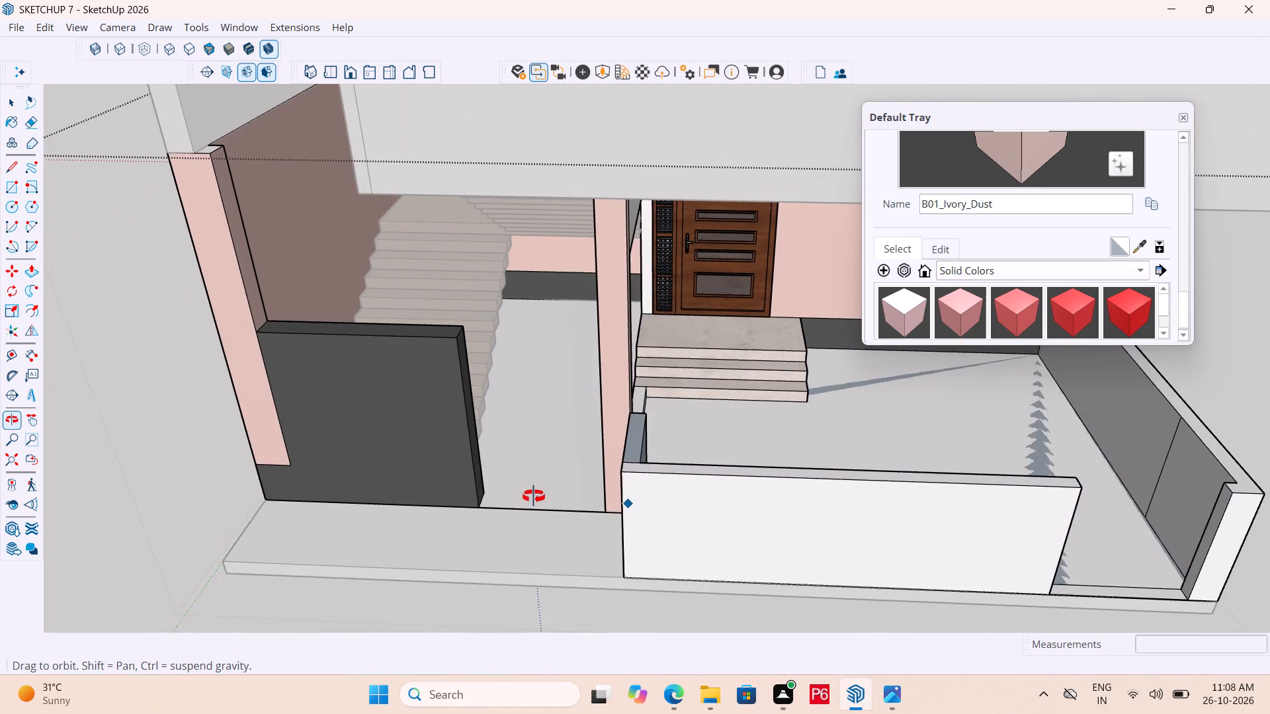
{"action": "middle_click_drag", "start_coordinate": [534, 496], "coordinate": [708, 507]}
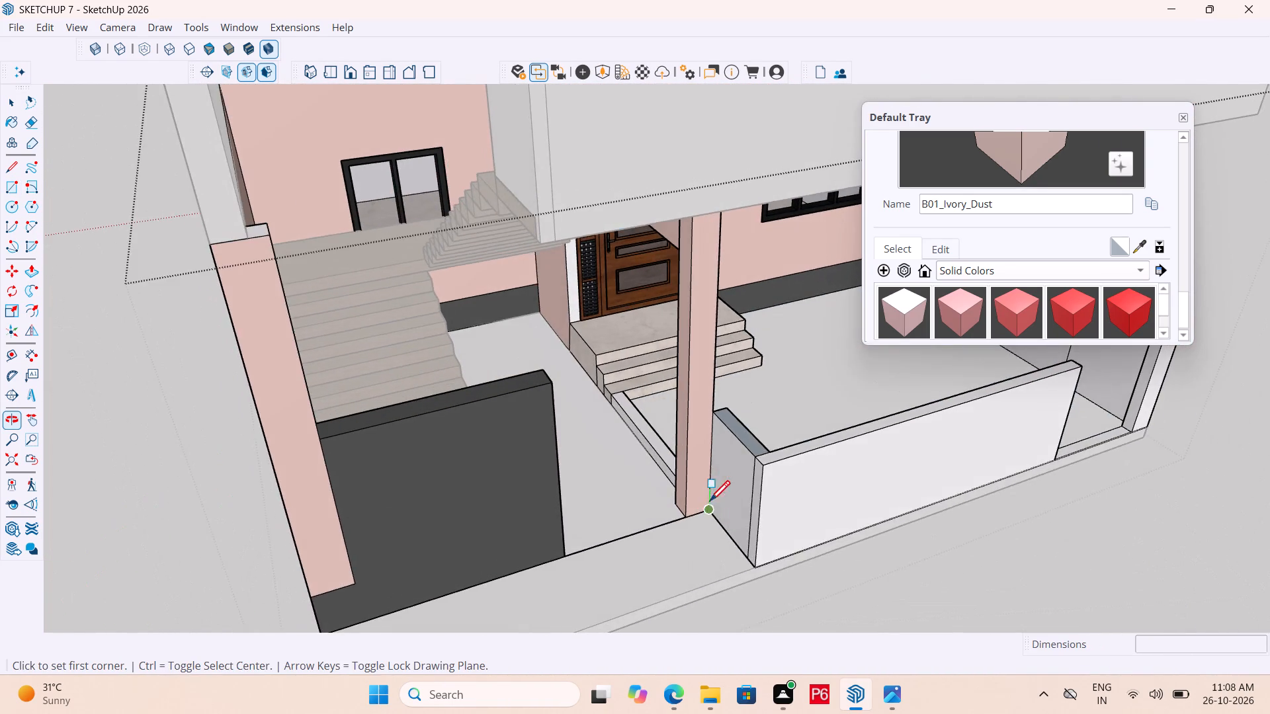
{"action": "scroll", "coordinate": [709, 475], "scroll_direction": "up", "scroll_amount": 4}
{"action": "middle_click_drag", "start_coordinate": [687, 420], "coordinate": [777, 438]}
{"action": "scroll", "coordinate": [727, 512], "scroll_direction": "up", "scroll_amount": 2}
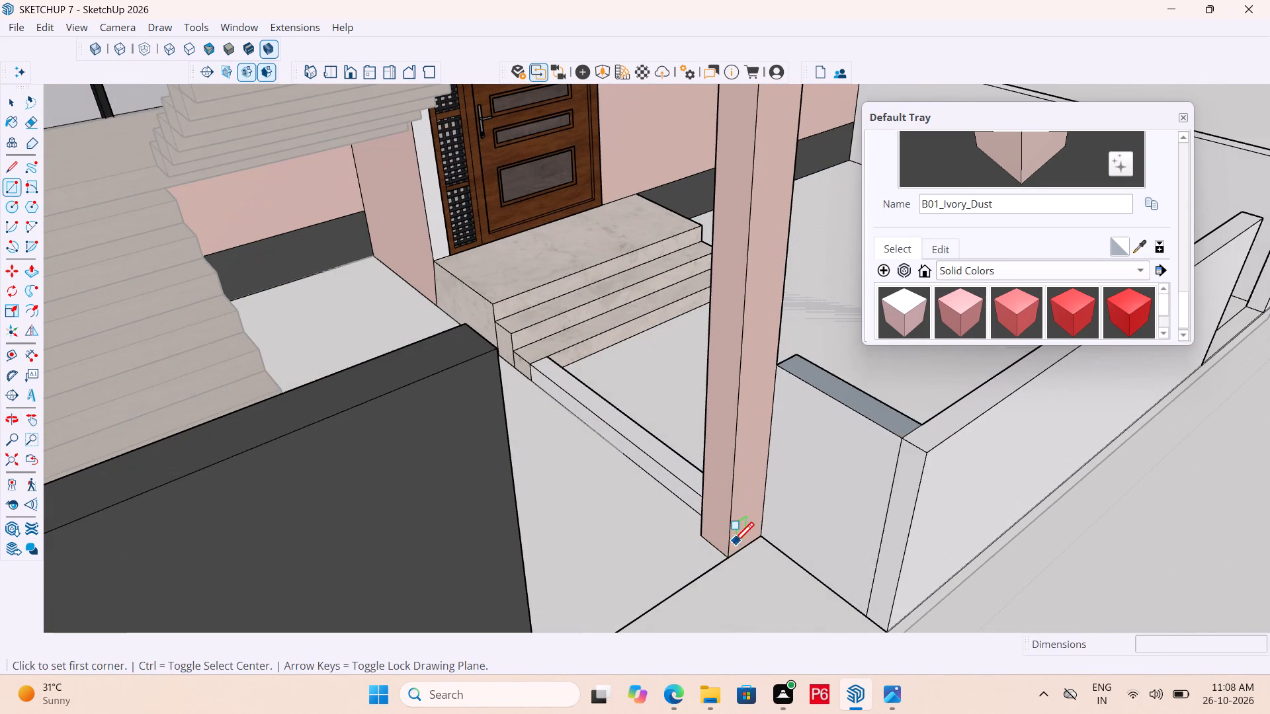
{"action": "left_click", "coordinate": [730, 557]}
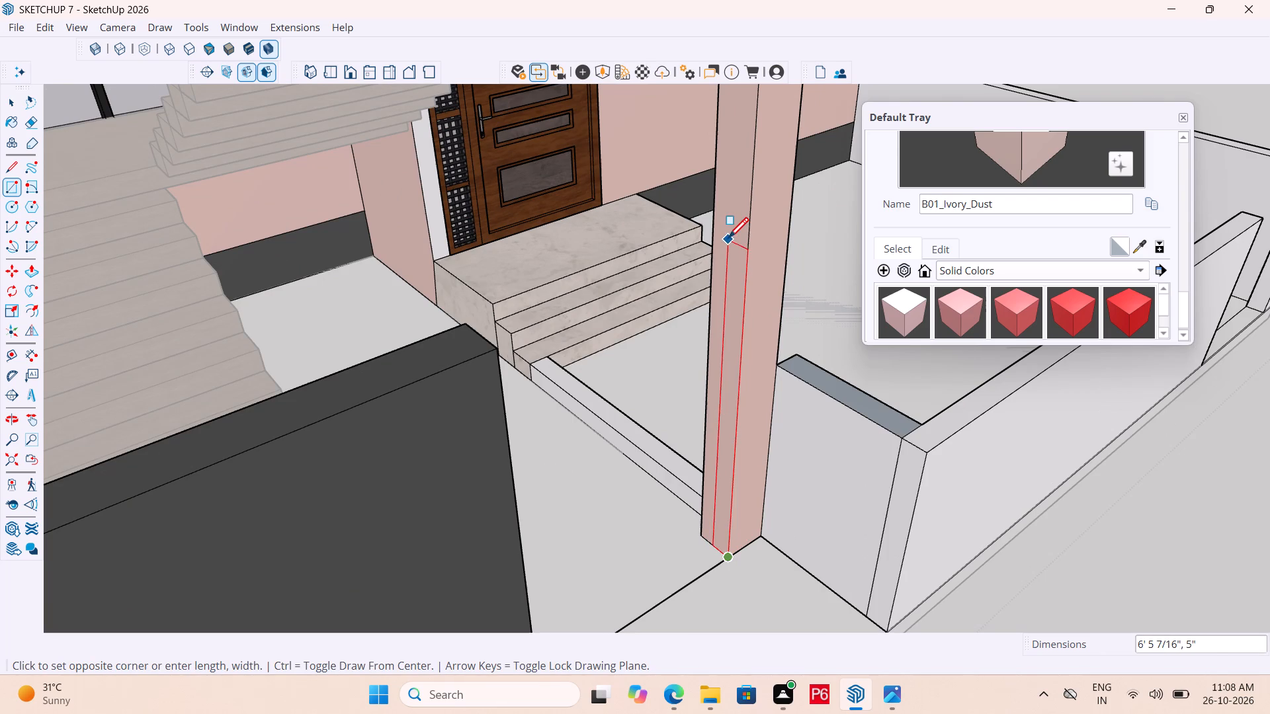
{"action": "left_click", "coordinate": [497, 350]}
{"action": "scroll", "coordinate": [539, 260], "scroll_direction": "down", "scroll_amount": 3}
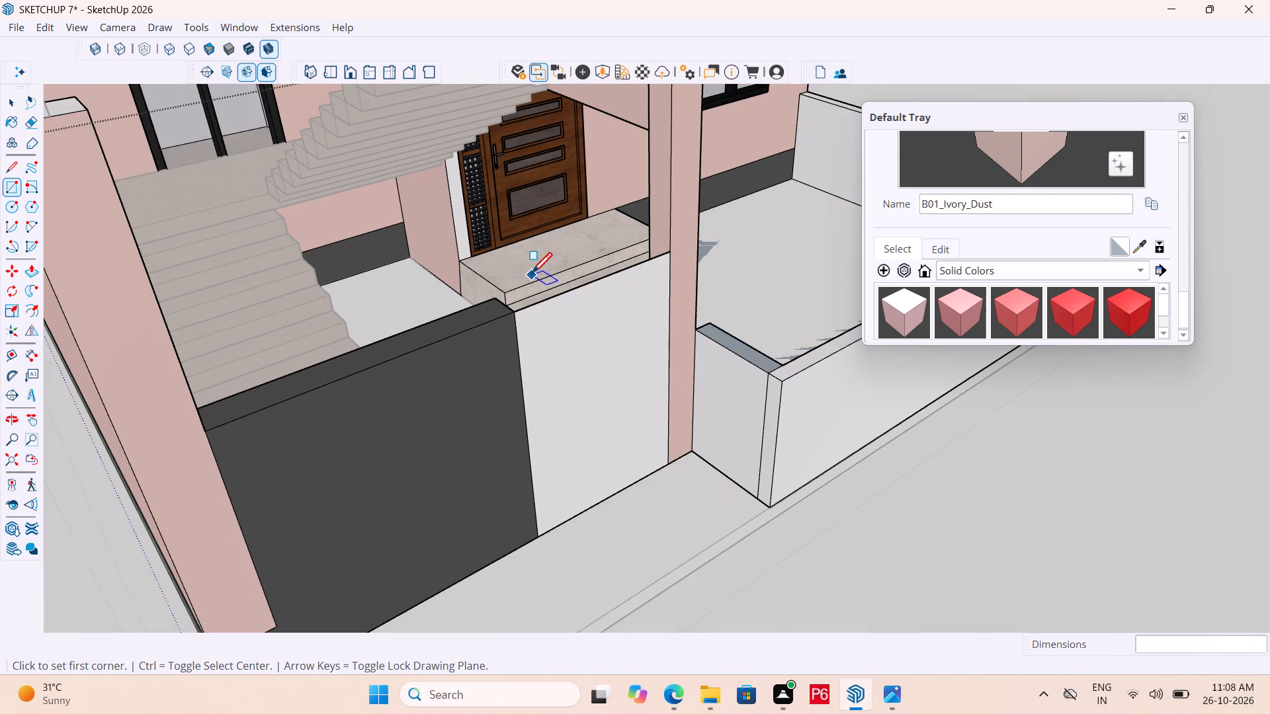
{"action": "key", "text": "ctrl+s"}
{"action": "key", "text": "ctrl+s"}
{"action": "key", "text": "ctrl+s"}
{"action": "key", "text": "ctrl+s"}
{"action": "key", "text": "ctrl+s"}
Select the new rectangle with its edges and make it a group.
{"action": "key", "text": "space"}
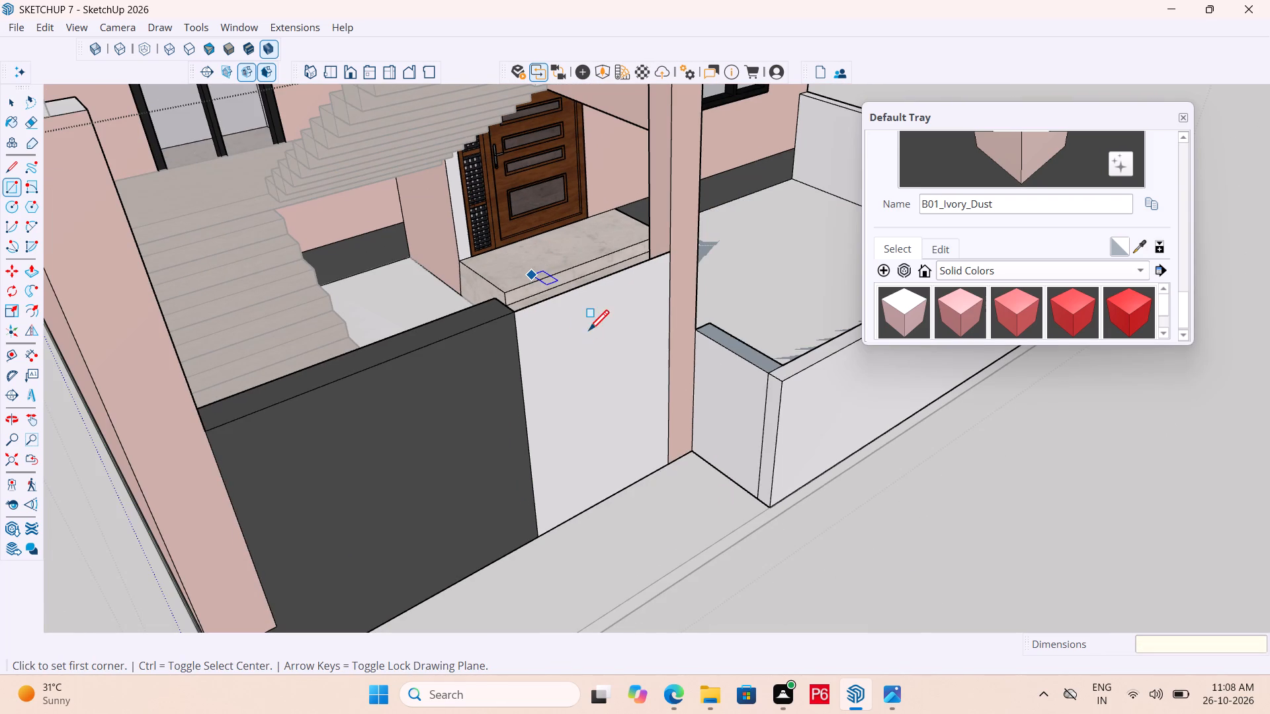
{"action": "left_click", "coordinate": [589, 333]}
{"action": "double_click", "coordinate": [589, 333]}
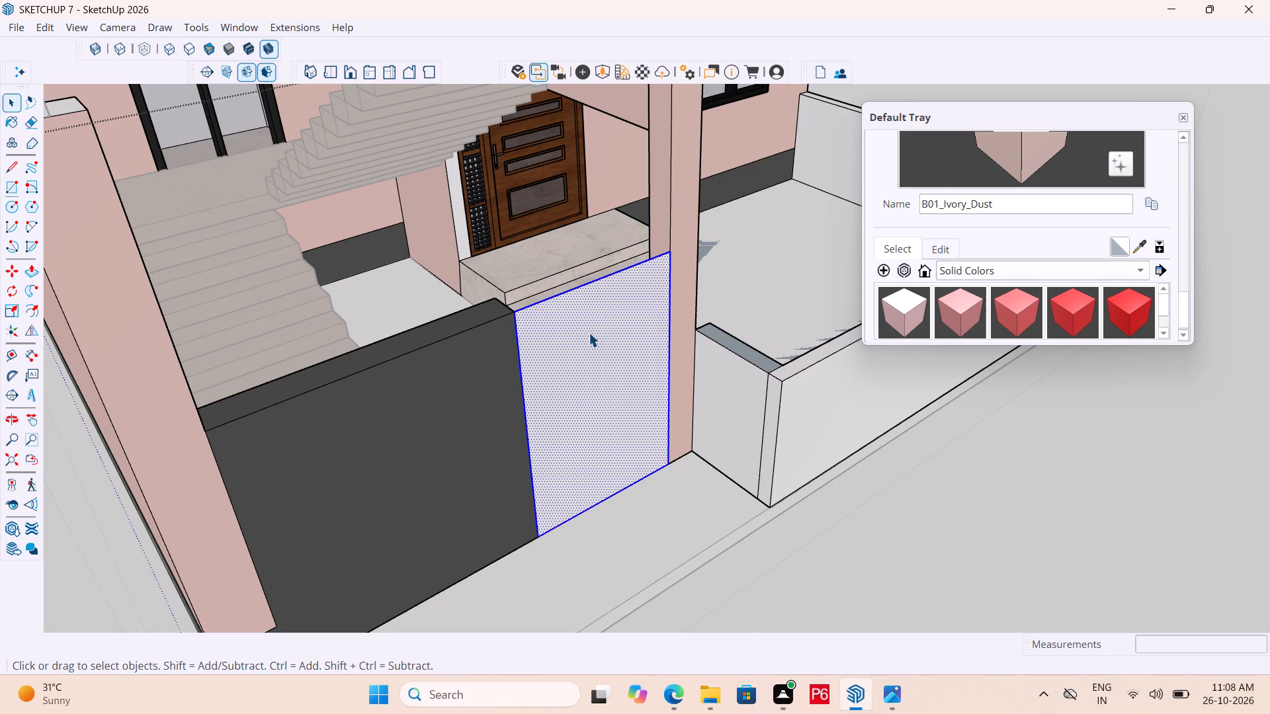
{"action": "right_click", "coordinate": [589, 333]}
{"action": "left_click", "coordinate": [632, 487]}
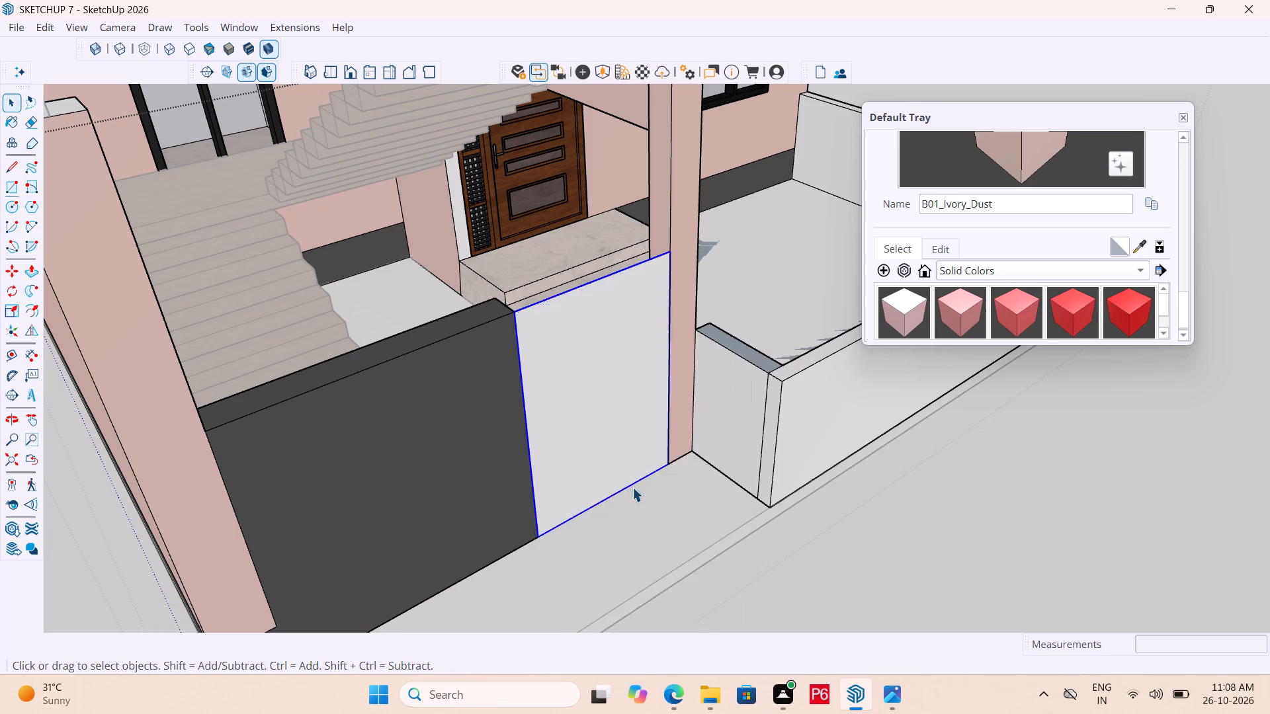
Open the new panel group and paint its front face with the solid color M07_Charcoal_Gleam.
{"action": "middle_click_drag", "start_coordinate": [710, 472], "coordinate": [470, 459]}
{"action": "double_click", "coordinate": [544, 331]}
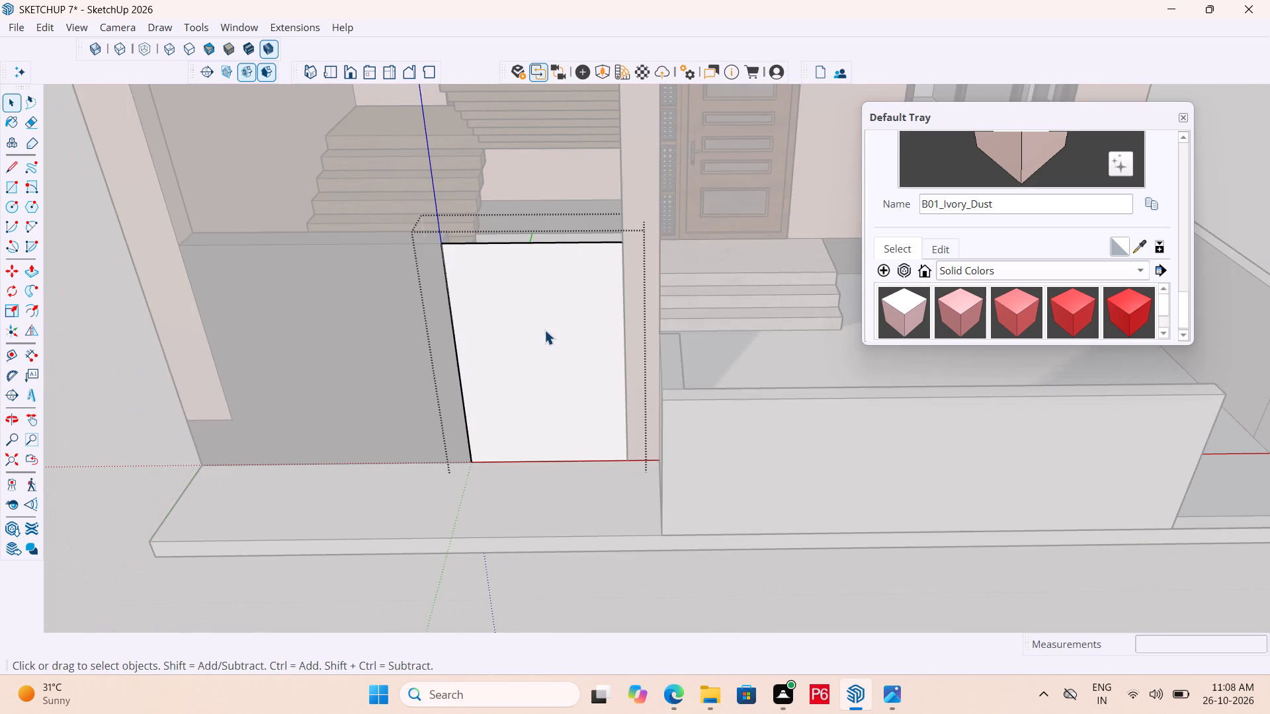
{"action": "left_click", "coordinate": [544, 330]}
{"action": "left_click", "coordinate": [1023, 272]}
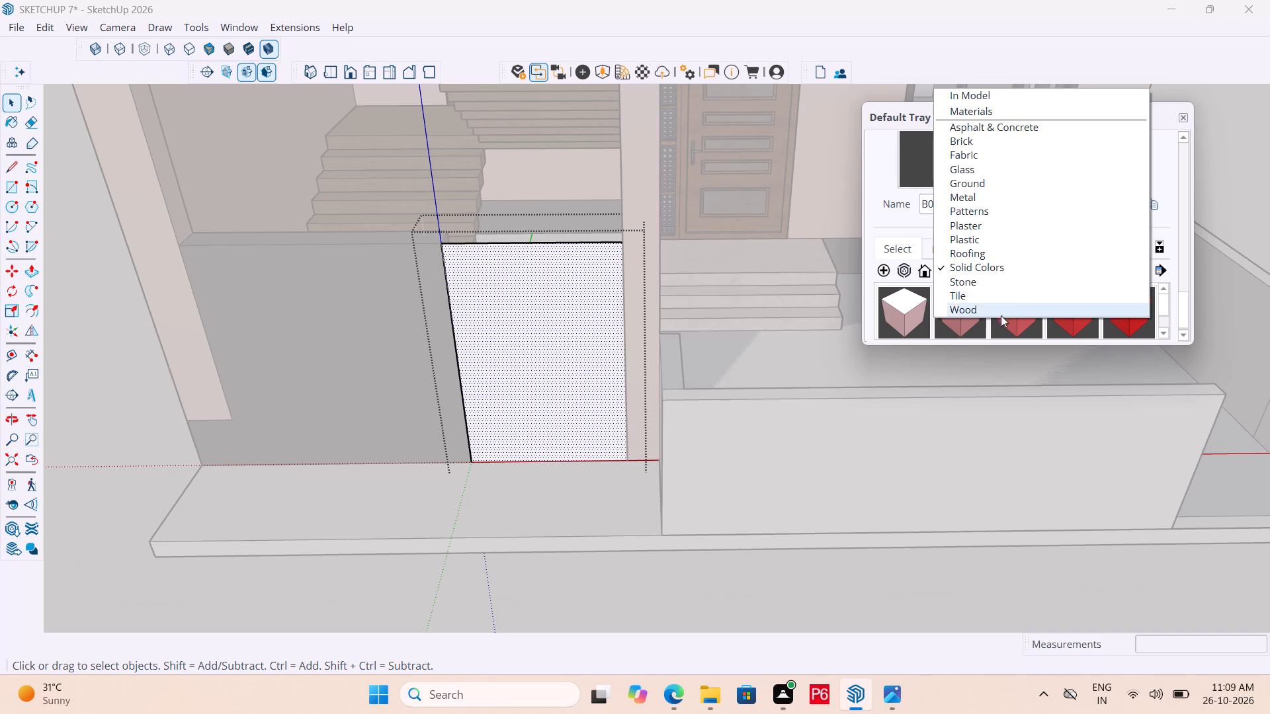
{"action": "left_click", "coordinate": [999, 270]}
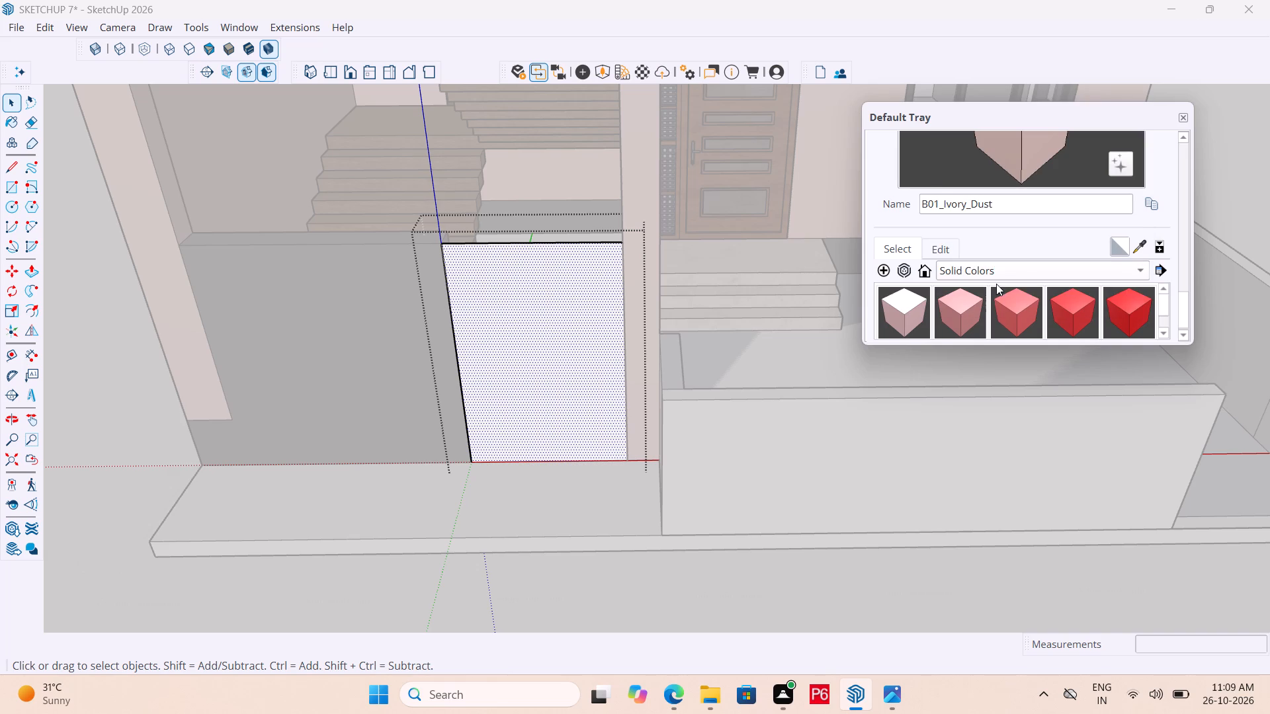
{"action": "scroll", "coordinate": [999, 288], "scroll_direction": "down", "scroll_amount": 10}
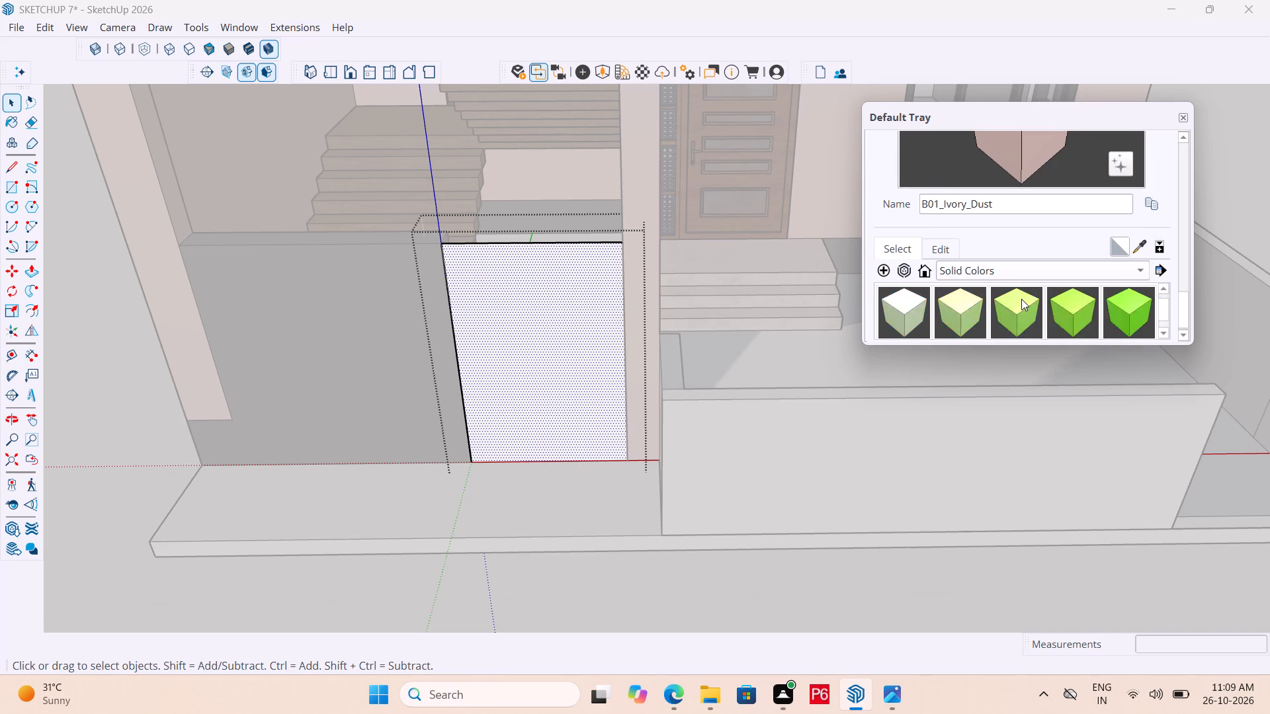
{"action": "scroll", "coordinate": [1021, 299], "scroll_direction": "down", "scroll_amount": 10}
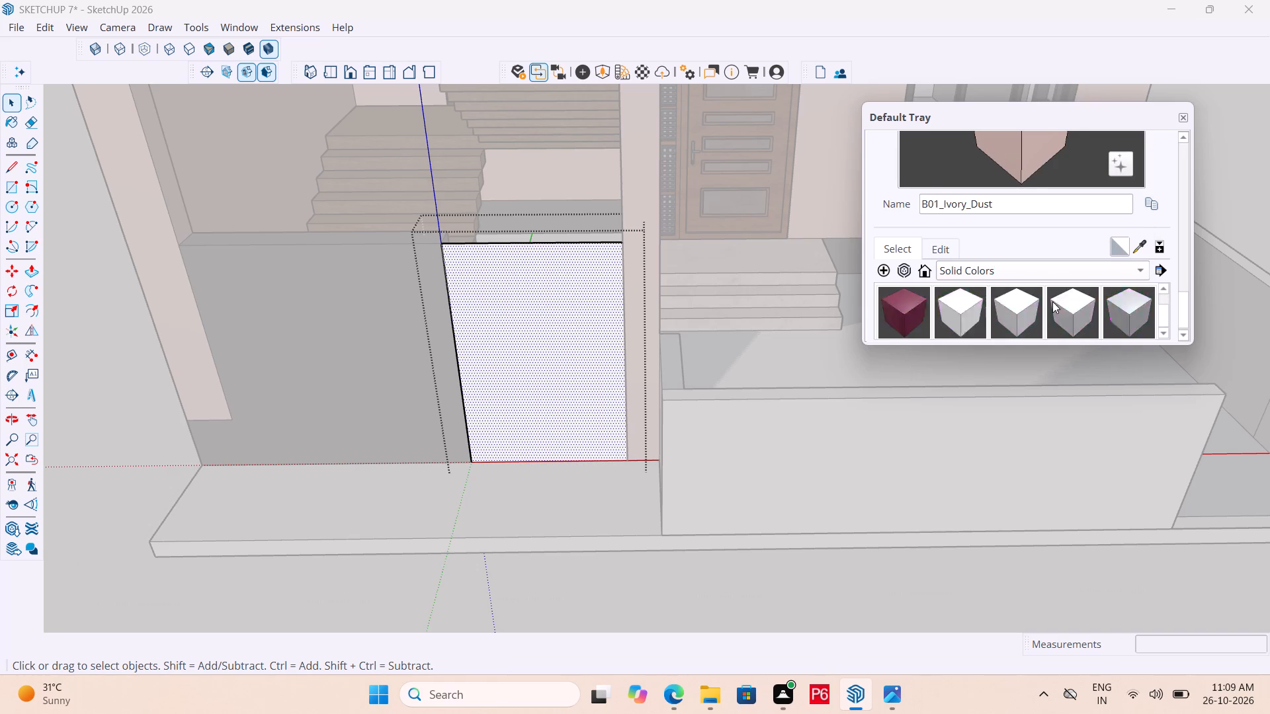
{"action": "scroll", "coordinate": [1052, 301], "scroll_direction": "down", "scroll_amount": 1}
{"action": "left_click", "coordinate": [1074, 306]}
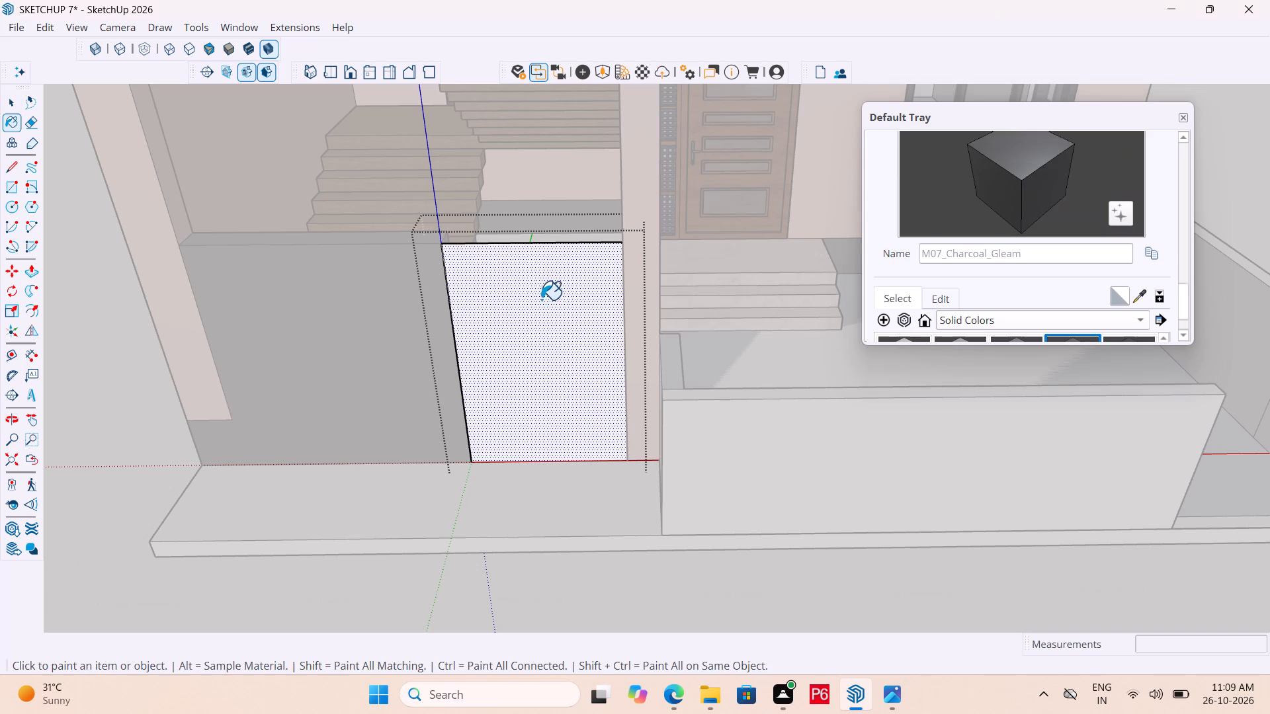
{"action": "left_click", "coordinate": [543, 299]}
Paint the panel's stair-side face with M07_Charcoal_Gleam, save the model and close the group.
{"action": "middle_click_drag", "start_coordinate": [714, 296], "coordinate": [113, 292]}
{"action": "scroll", "coordinate": [568, 178], "scroll_direction": "up", "scroll_amount": 11}
{"action": "left_click", "coordinate": [472, 156]}
{"action": "scroll", "coordinate": [594, 209], "scroll_direction": "down", "scroll_amount": 5}
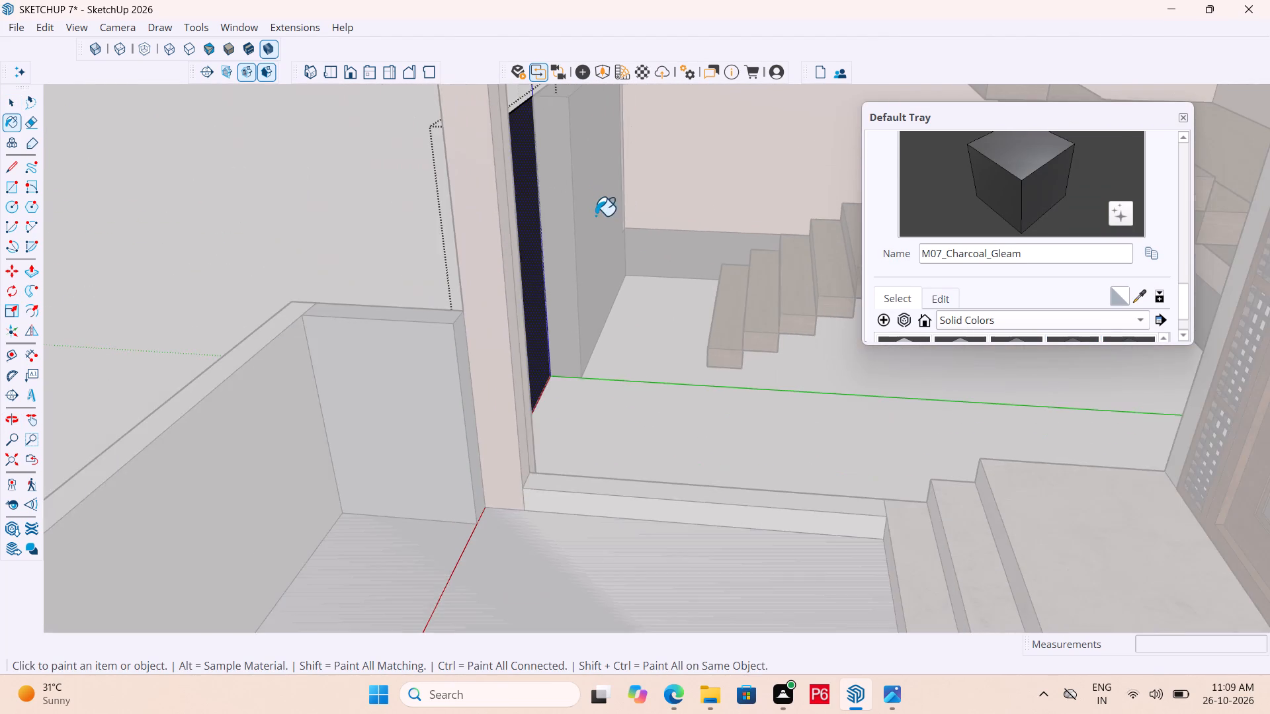
{"action": "middle_click_drag", "start_coordinate": [470, 269], "coordinate": [873, 284]}
{"action": "scroll", "coordinate": [198, 319], "scroll_direction": "down", "scroll_amount": 5}
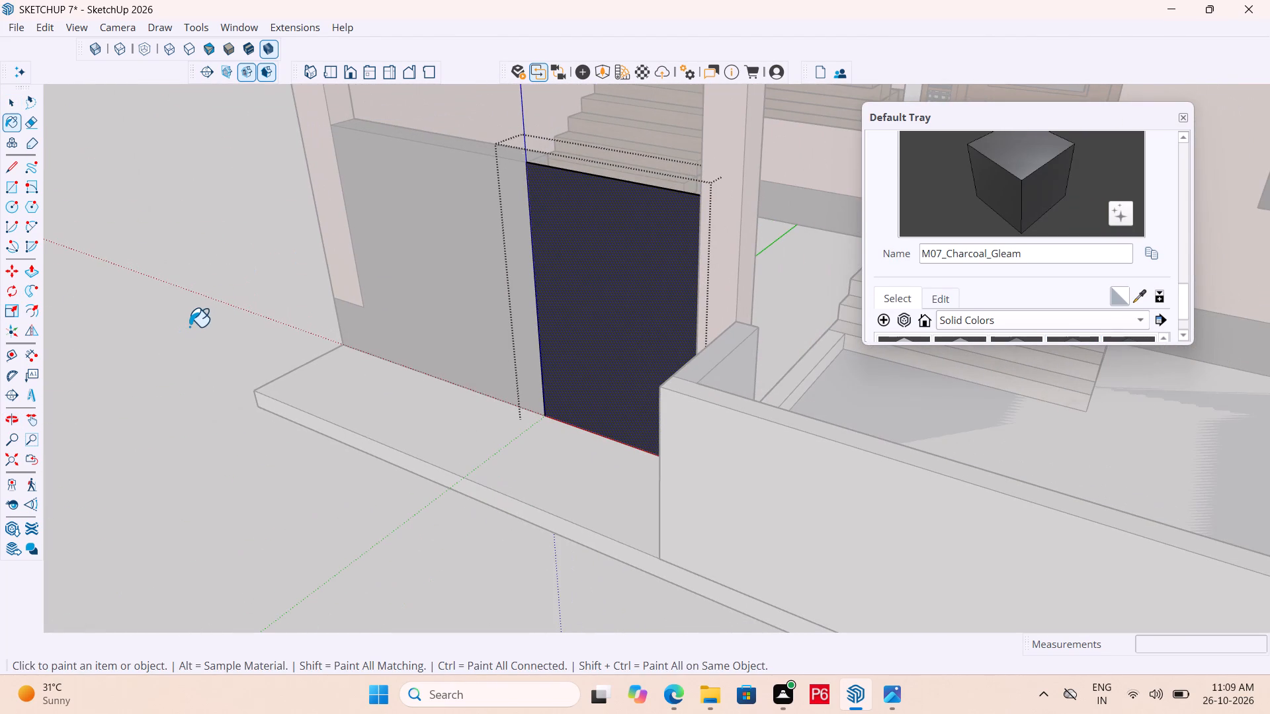
{"action": "key", "text": "ctrl+s"}
{"action": "key", "text": "ctrl+s"}
{"action": "key", "text": "ctrl+s"}
{"action": "key", "text": "ctrl+s"}
{"action": "key", "text": "ctrl+s"}
{"action": "key", "text": "ctrl+s"}
{"action": "key", "text": "ctrl+s"}
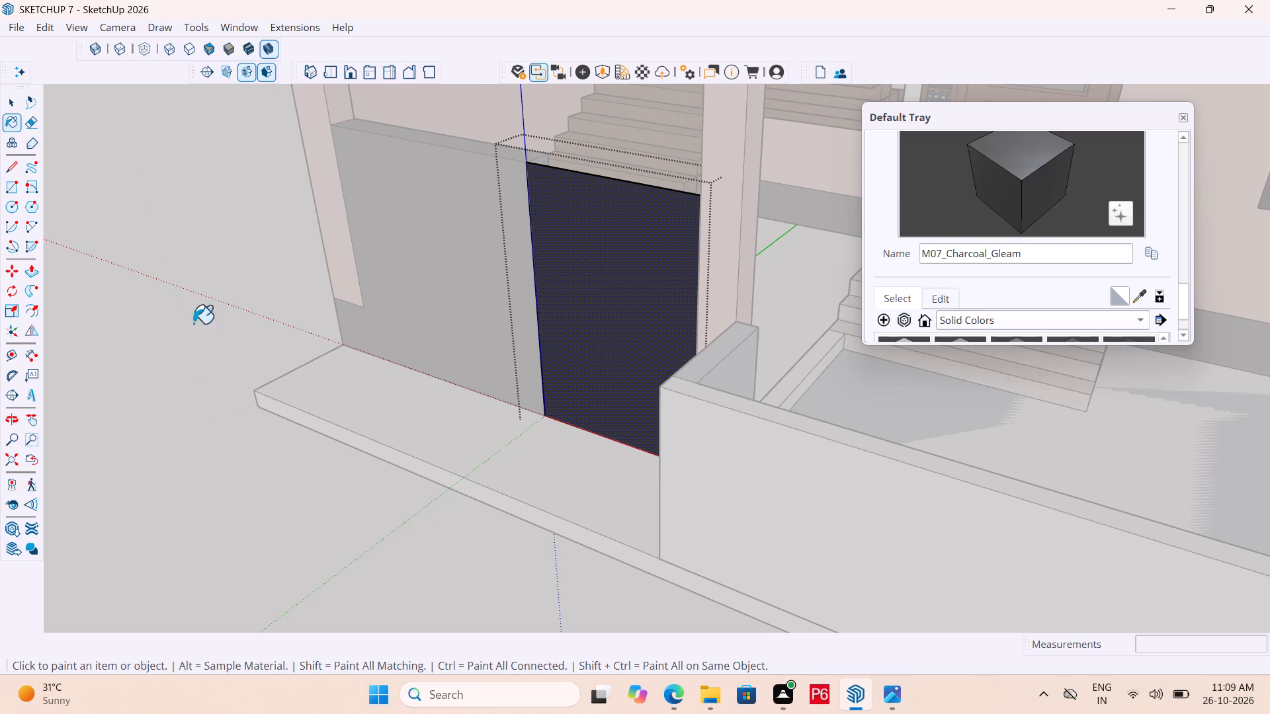
{"action": "key", "text": "ctrl+s"}
{"action": "key", "text": "ctrl+s"}
{"action": "key", "text": "ctrl+s"}
{"action": "key", "text": "ctrl+s"}
{"action": "scroll", "coordinate": [193, 322], "scroll_direction": "down", "scroll_amount": 6}
{"action": "key", "text": "space"}
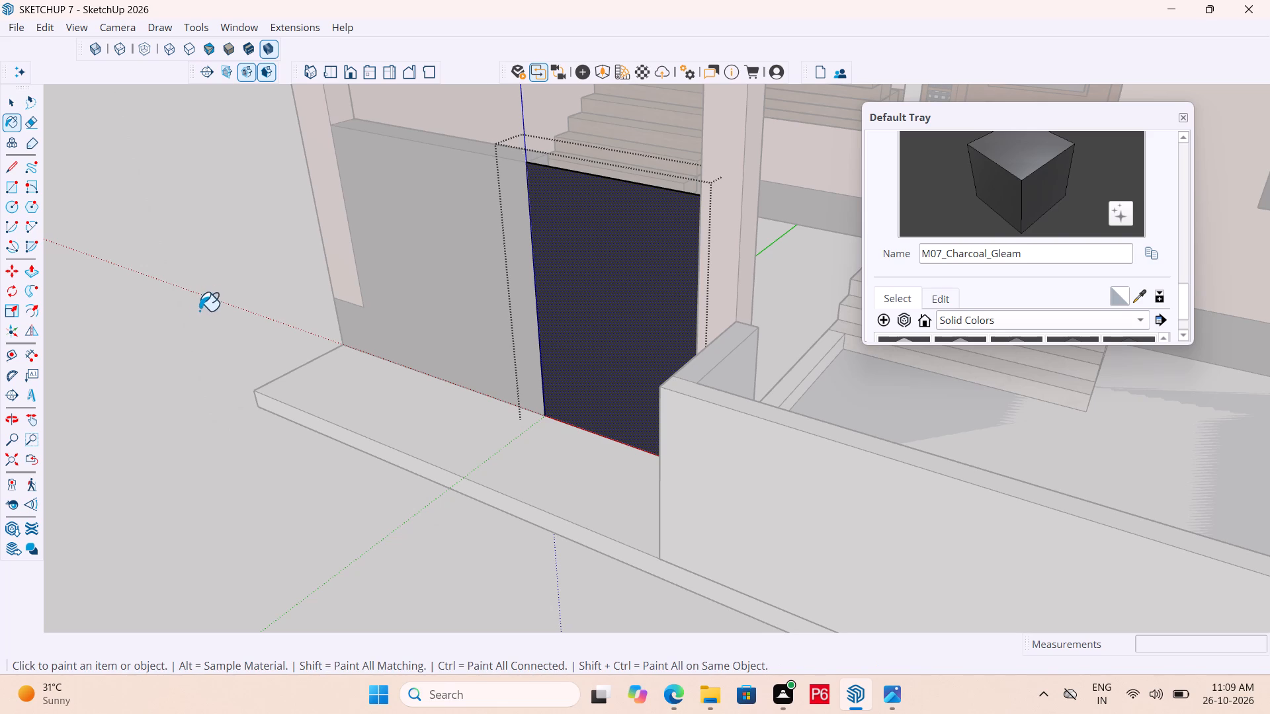
{"action": "key", "text": "space"}
{"action": "left_click", "coordinate": [207, 303]}
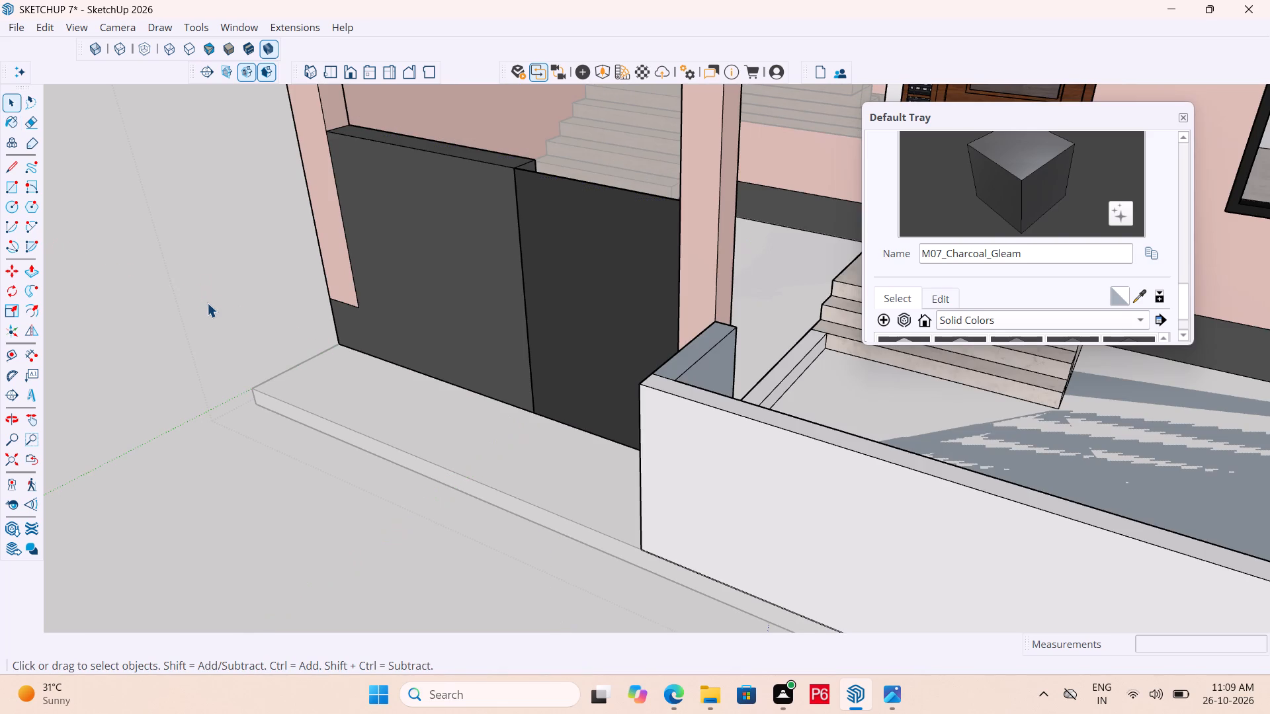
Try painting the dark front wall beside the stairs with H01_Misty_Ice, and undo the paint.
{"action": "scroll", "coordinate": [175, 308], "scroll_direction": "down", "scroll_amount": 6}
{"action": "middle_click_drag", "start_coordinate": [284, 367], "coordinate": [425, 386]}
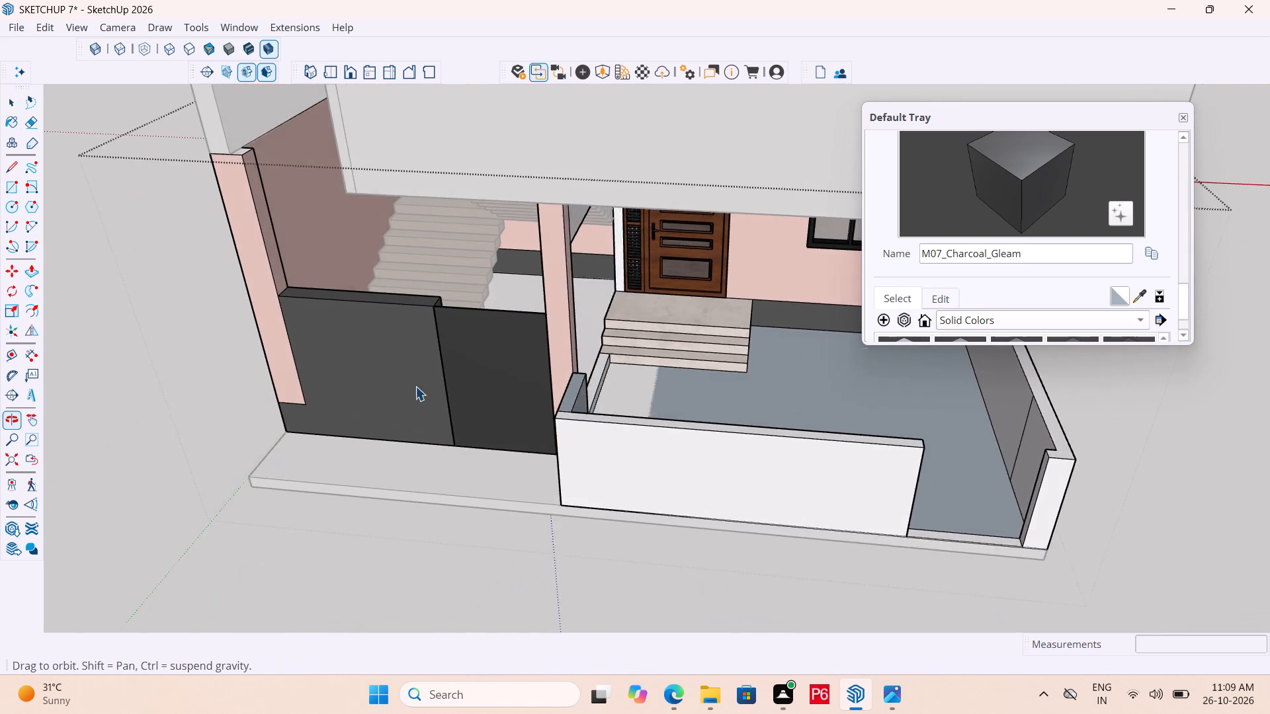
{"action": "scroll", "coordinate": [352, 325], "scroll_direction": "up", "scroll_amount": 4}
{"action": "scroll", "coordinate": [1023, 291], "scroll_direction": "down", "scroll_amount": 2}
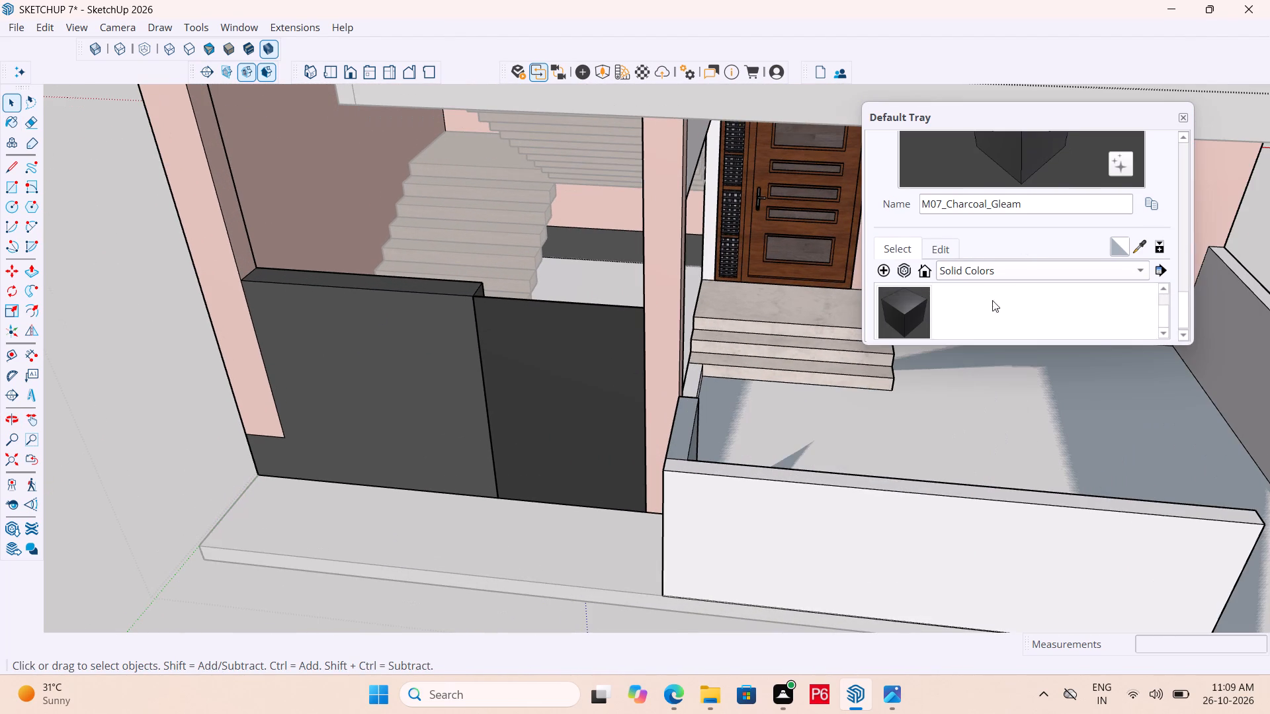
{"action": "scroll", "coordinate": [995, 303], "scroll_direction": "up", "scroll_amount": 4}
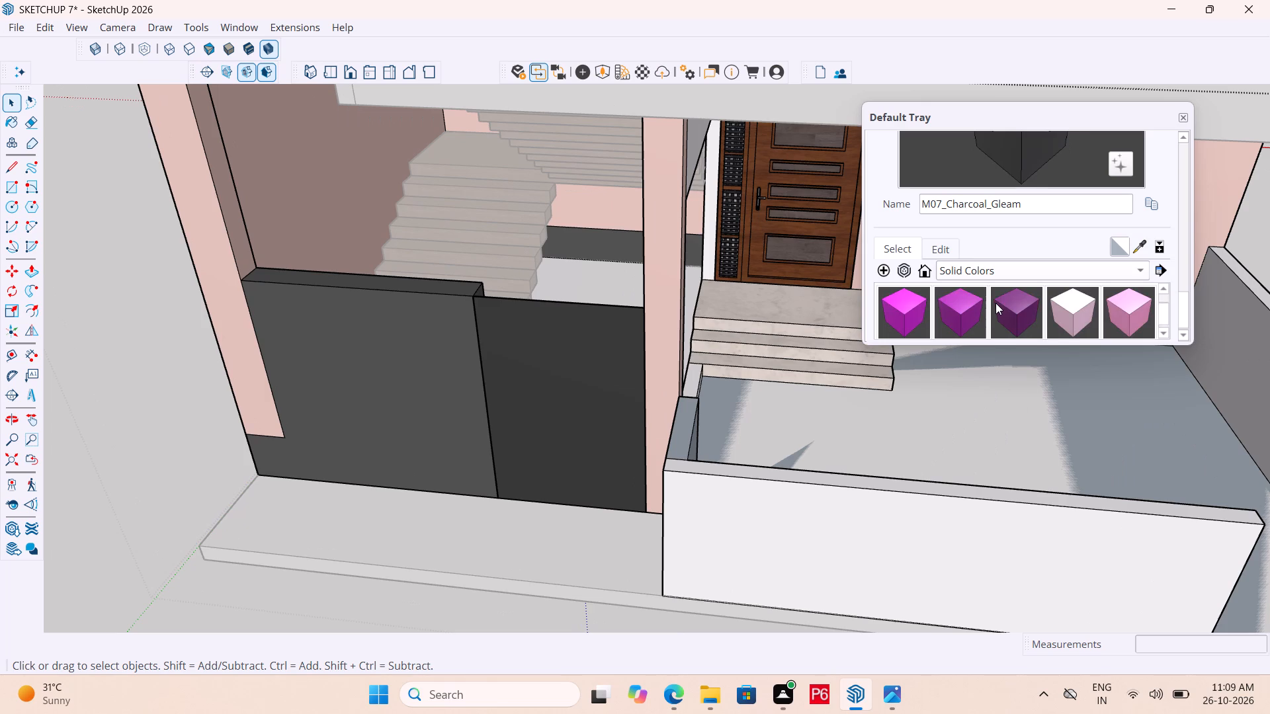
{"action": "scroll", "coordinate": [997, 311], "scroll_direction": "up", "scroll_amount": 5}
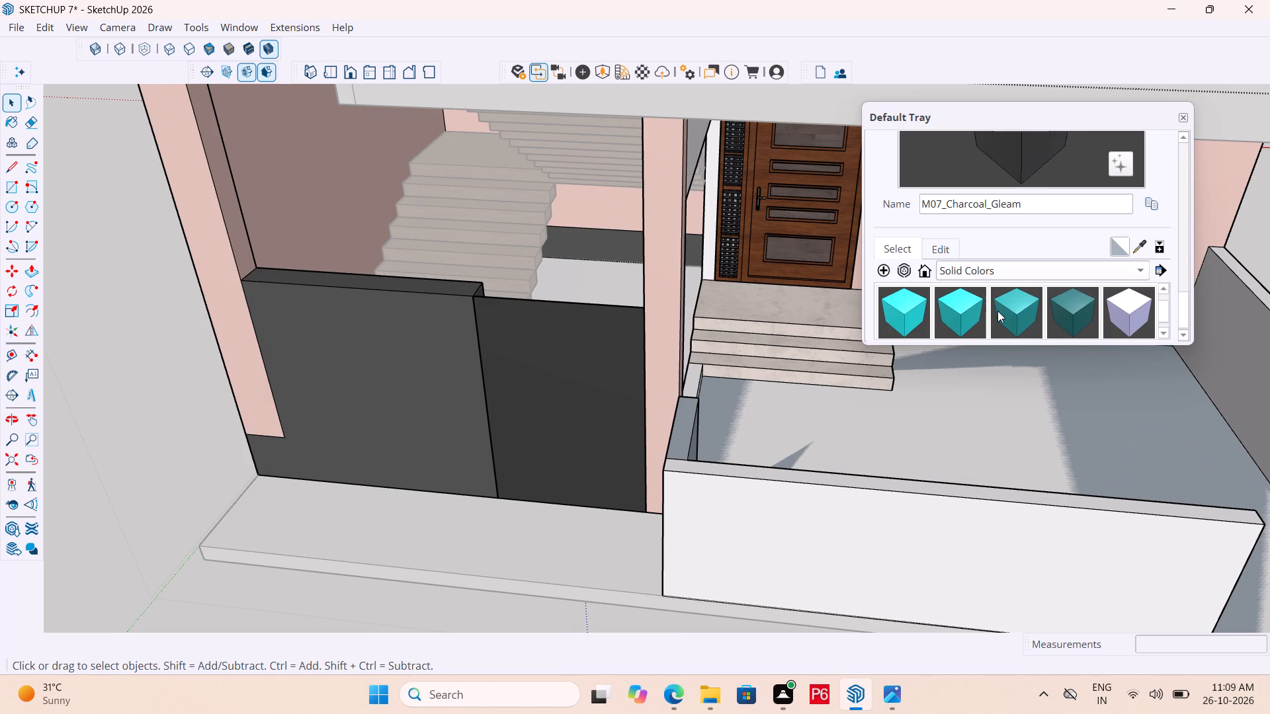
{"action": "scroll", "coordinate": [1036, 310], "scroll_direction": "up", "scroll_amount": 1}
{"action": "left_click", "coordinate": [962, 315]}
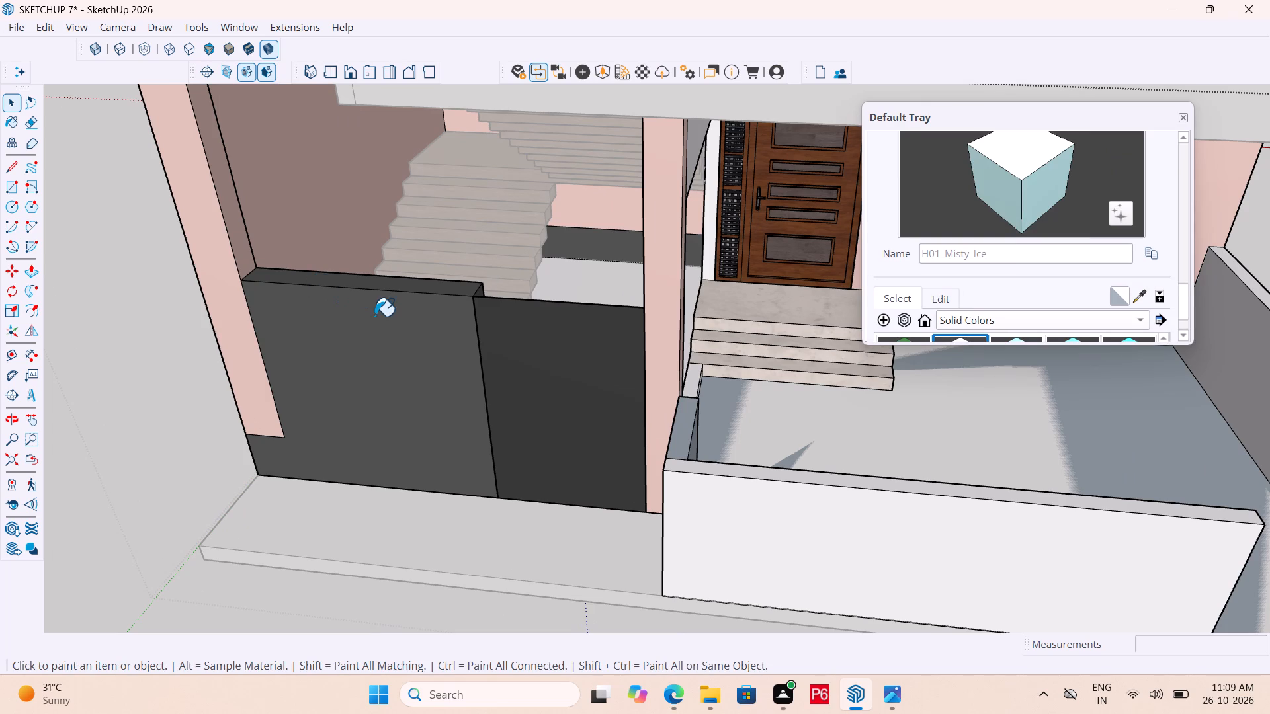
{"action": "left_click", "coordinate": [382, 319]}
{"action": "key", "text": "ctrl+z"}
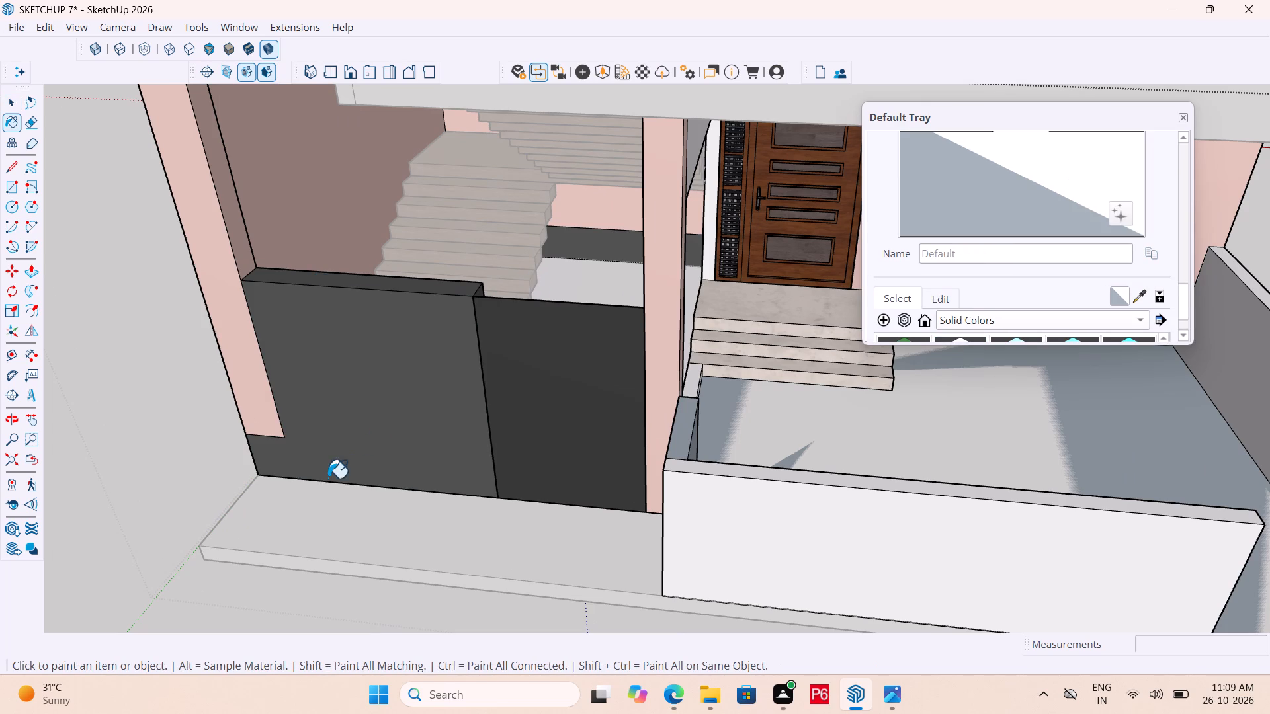
Draw a vertical line about 1' 6" long from the pillar's lower corner down across the dark front face, and save the model.
{"action": "scroll", "coordinate": [295, 489], "scroll_direction": "up", "scroll_amount": 4}
{"action": "key", "text": "l"}
{"action": "key", "text": "space"}
{"action": "double_click", "coordinate": [306, 420]}
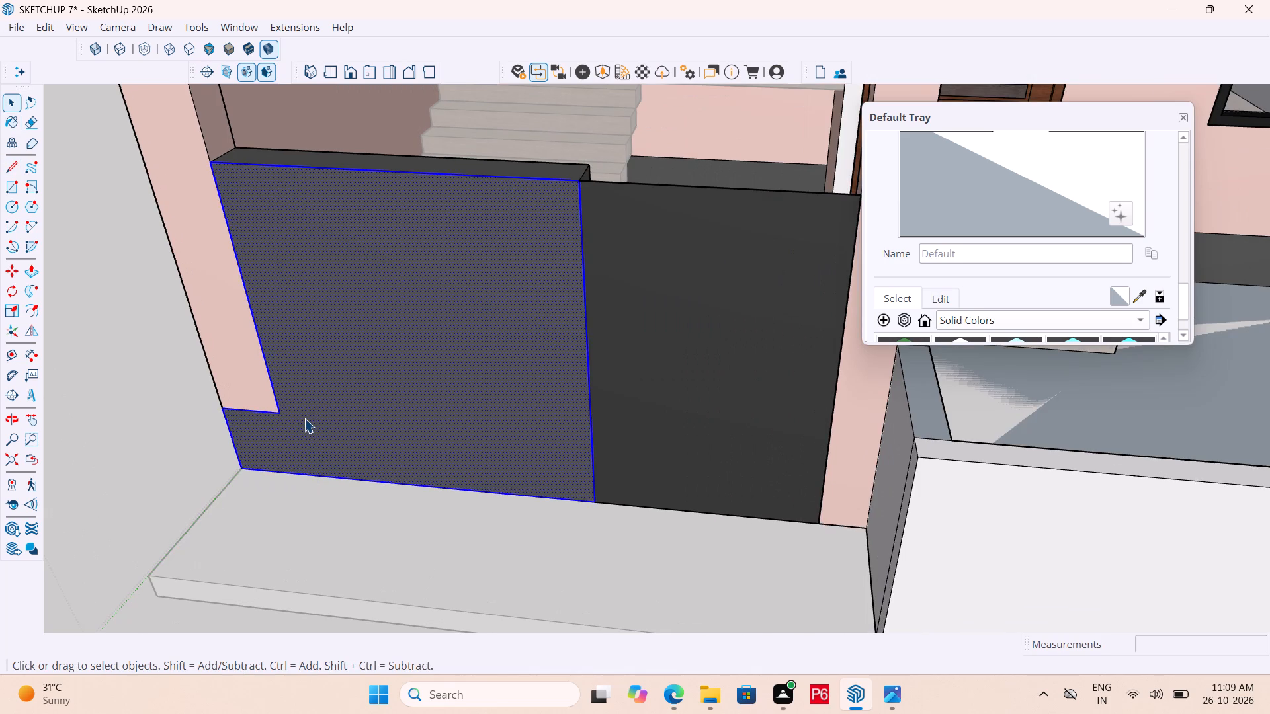
{"action": "double_click", "coordinate": [304, 418]}
{"action": "key", "text": "l"}
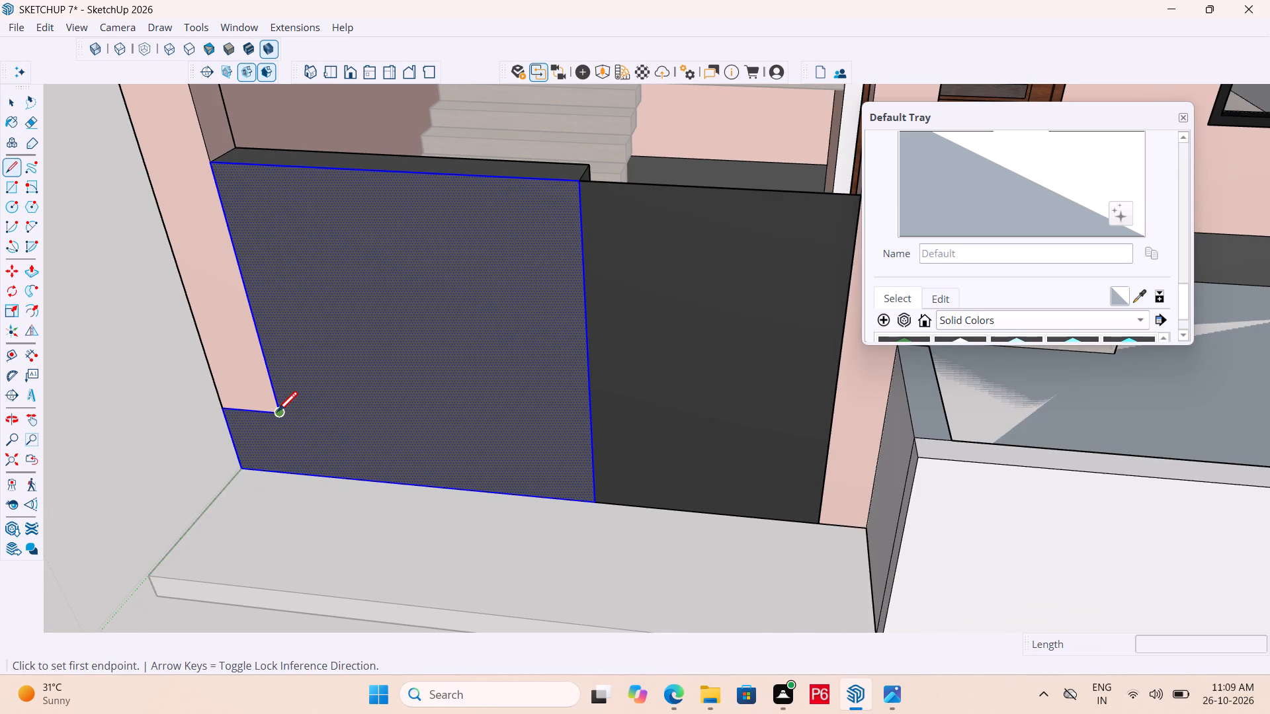
{"action": "scroll", "coordinate": [254, 430], "scroll_direction": "up", "scroll_amount": 3}
{"action": "middle_click_drag", "start_coordinate": [343, 430], "coordinate": [561, 403]}
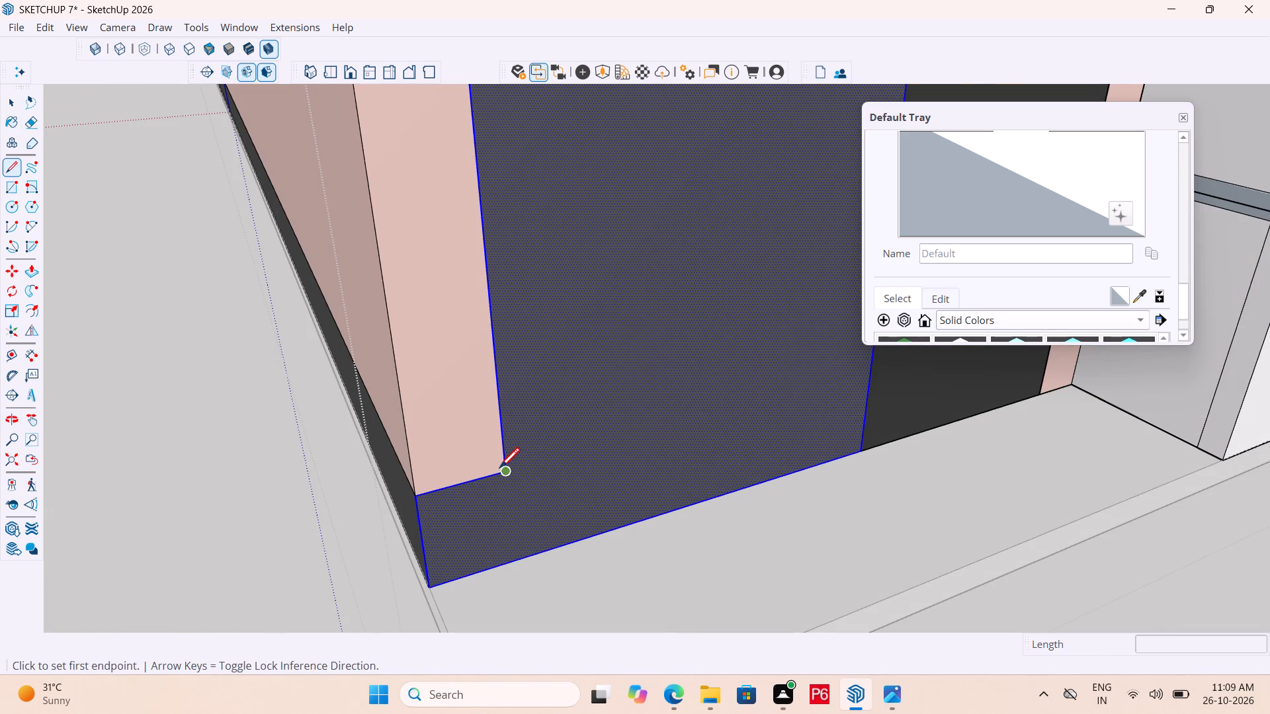
{"action": "left_click", "coordinate": [499, 470]}
{"action": "left_click", "coordinate": [512, 559]}
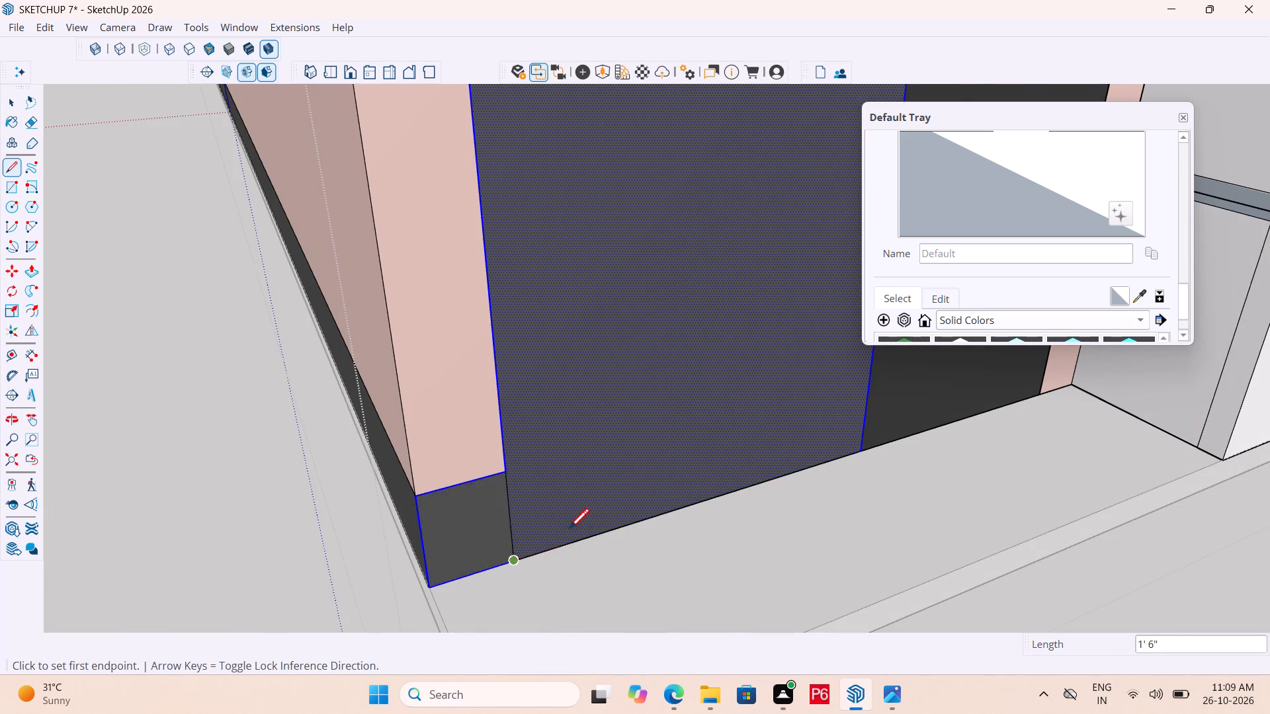
{"action": "scroll", "coordinate": [540, 537], "scroll_direction": "down", "scroll_amount": 4}
{"action": "key", "text": "ctrl+s"}
{"action": "key", "text": "ctrl+s"}
{"action": "key", "text": "ctrl+s"}
{"action": "key", "text": "ctrl+s"}
{"action": "key", "text": "ctrl+s"}
{"action": "key", "text": "ctrl+s"}
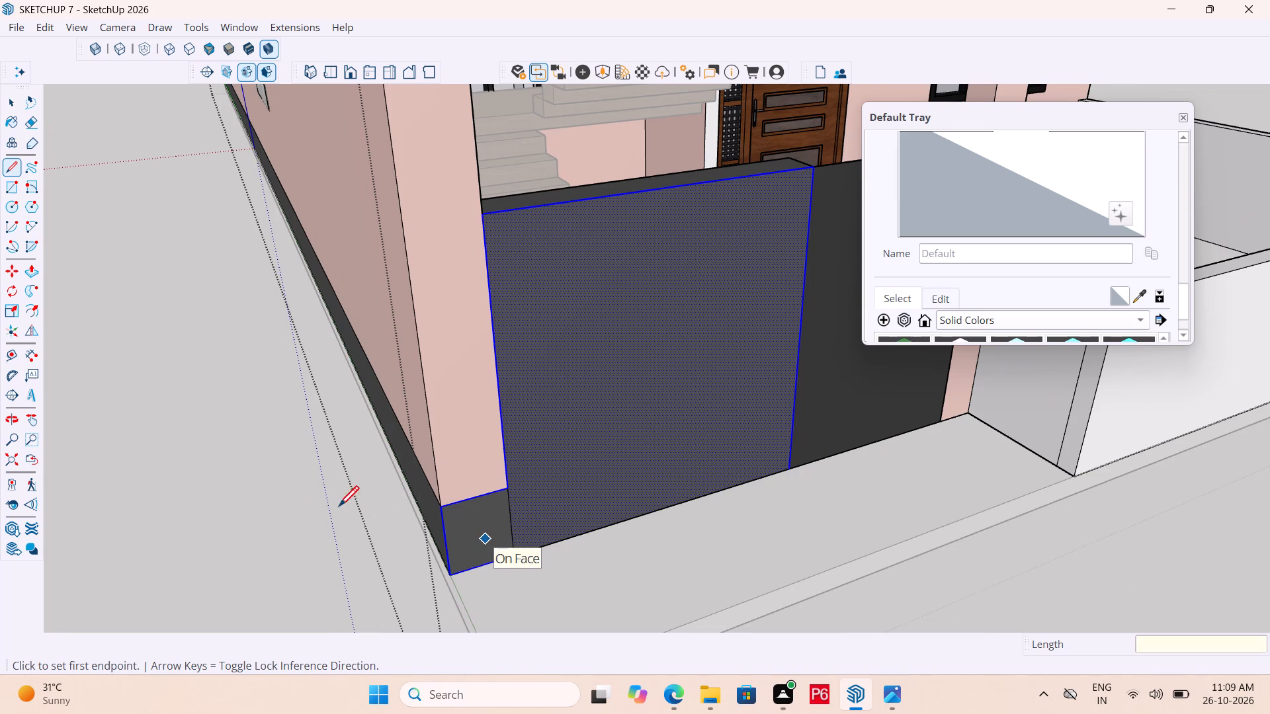
Paint the front and top faces of the dark wall beside the stairs with the solid color G01_Mint_Mist.
{"action": "scroll", "coordinate": [293, 498], "scroll_direction": "down", "scroll_amount": 9}
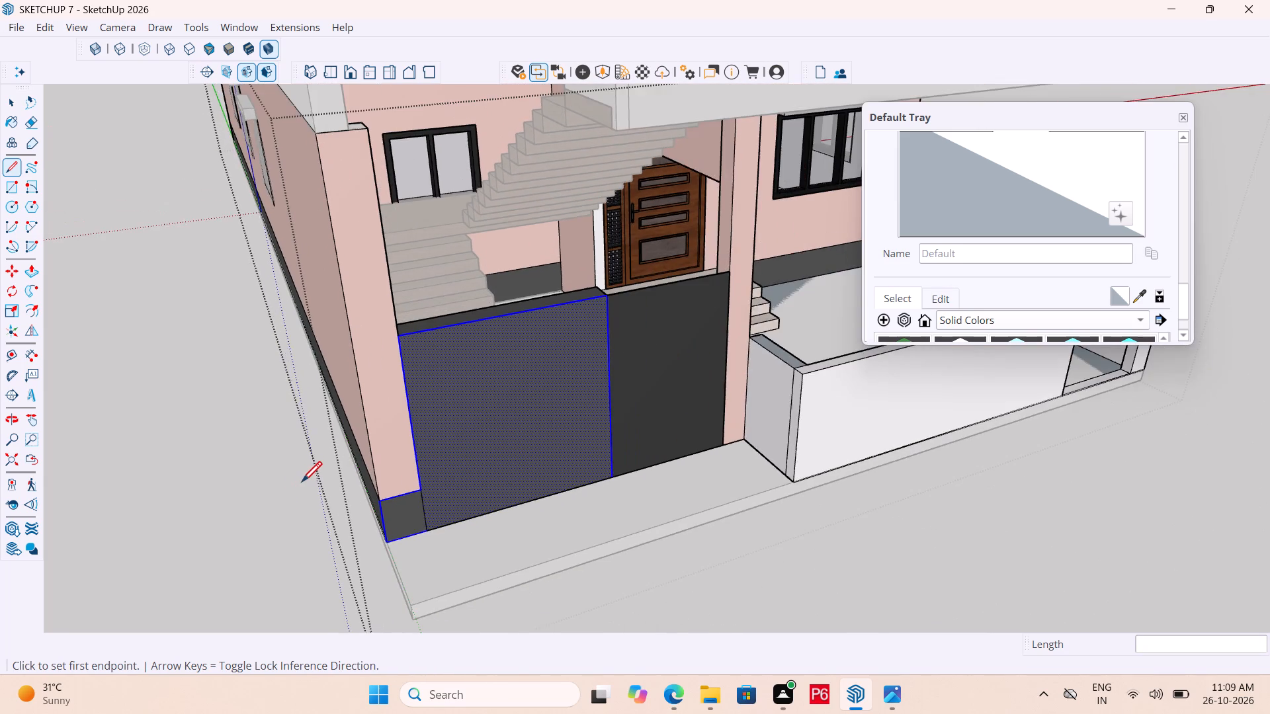
{"action": "middle_click_drag", "start_coordinate": [525, 446], "coordinate": [69, 459]}
{"action": "middle_click_drag", "start_coordinate": [654, 381], "coordinate": [272, 292]}
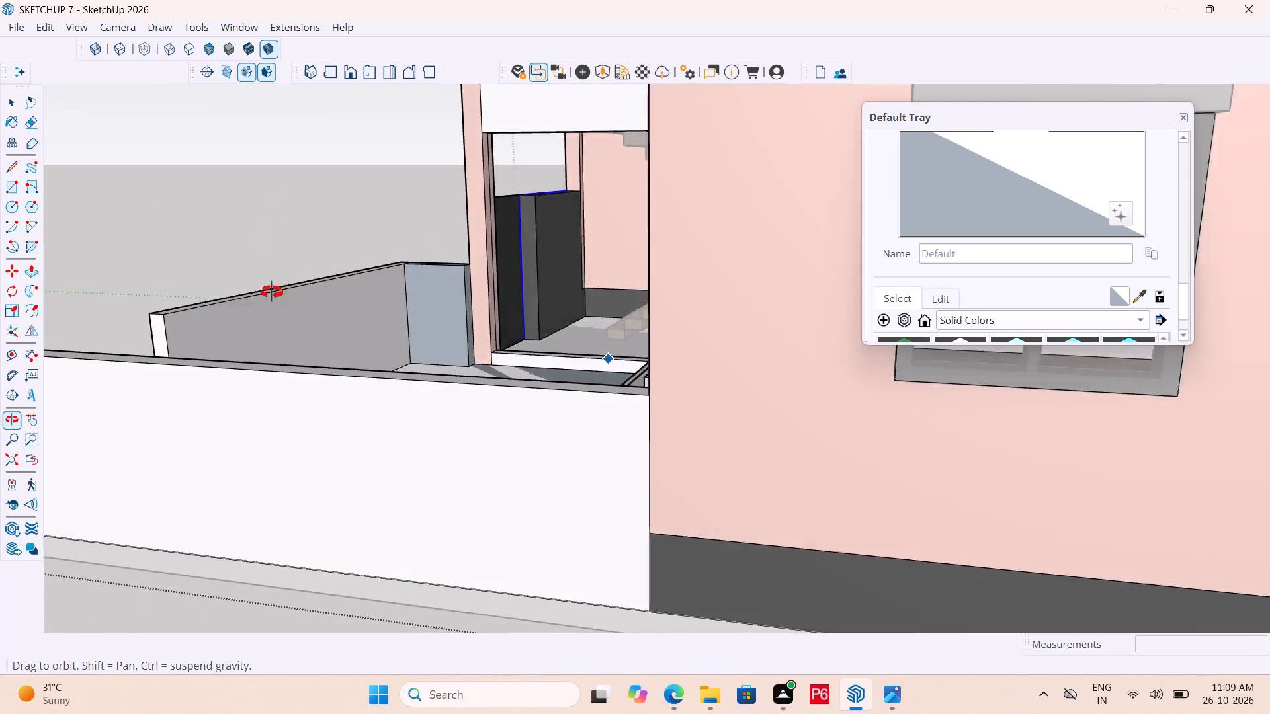
{"action": "middle_click_drag", "start_coordinate": [272, 292], "coordinate": [886, 381]}
{"action": "scroll", "coordinate": [529, 267], "scroll_direction": "up", "scroll_amount": 5}
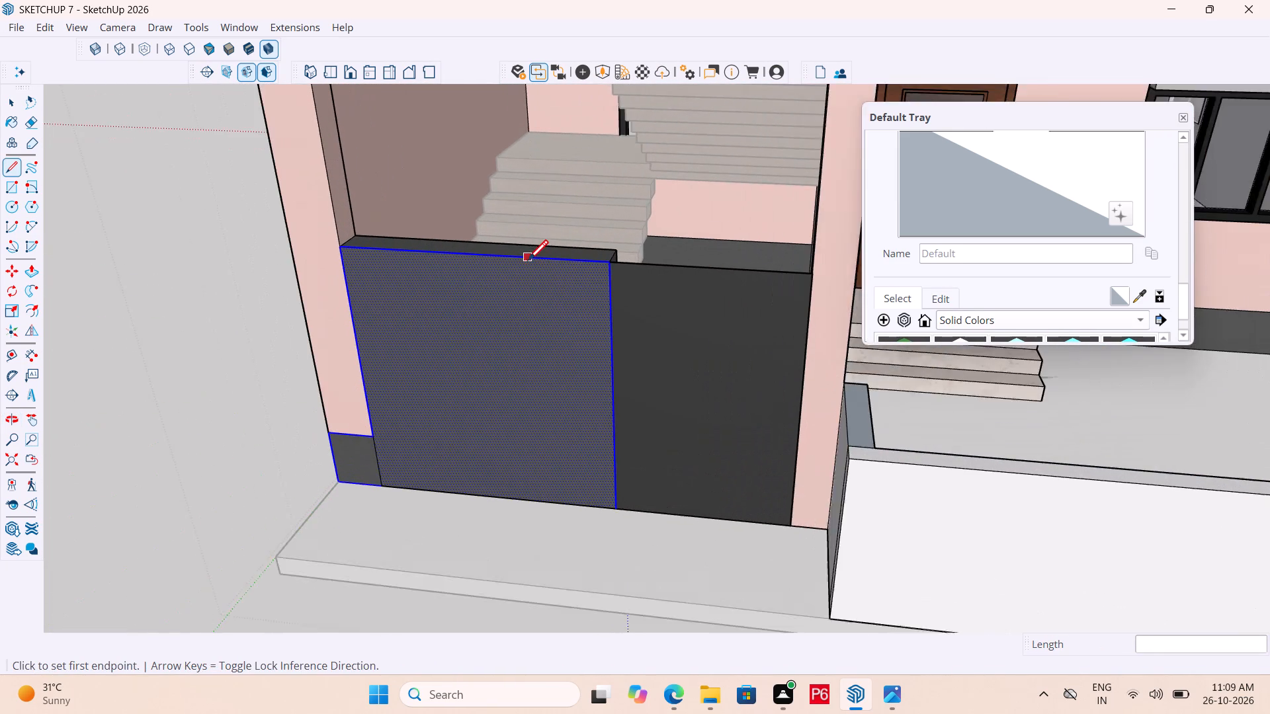
{"action": "scroll", "coordinate": [1070, 257], "scroll_direction": "down", "scroll_amount": 2}
{"action": "scroll", "coordinate": [1017, 309], "scroll_direction": "up", "scroll_amount": 1}
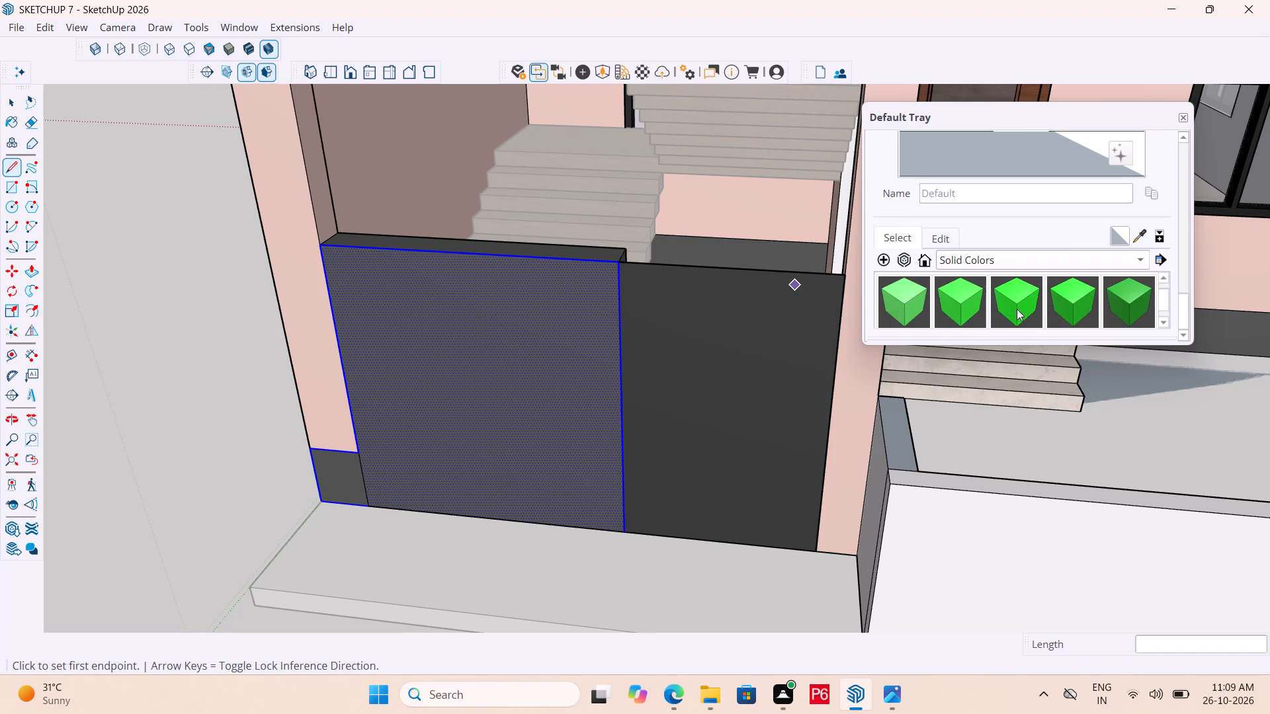
{"action": "scroll", "coordinate": [1017, 309], "scroll_direction": "up", "scroll_amount": 1}
{"action": "left_click", "coordinate": [1081, 298]}
{"action": "left_click", "coordinate": [573, 294]}
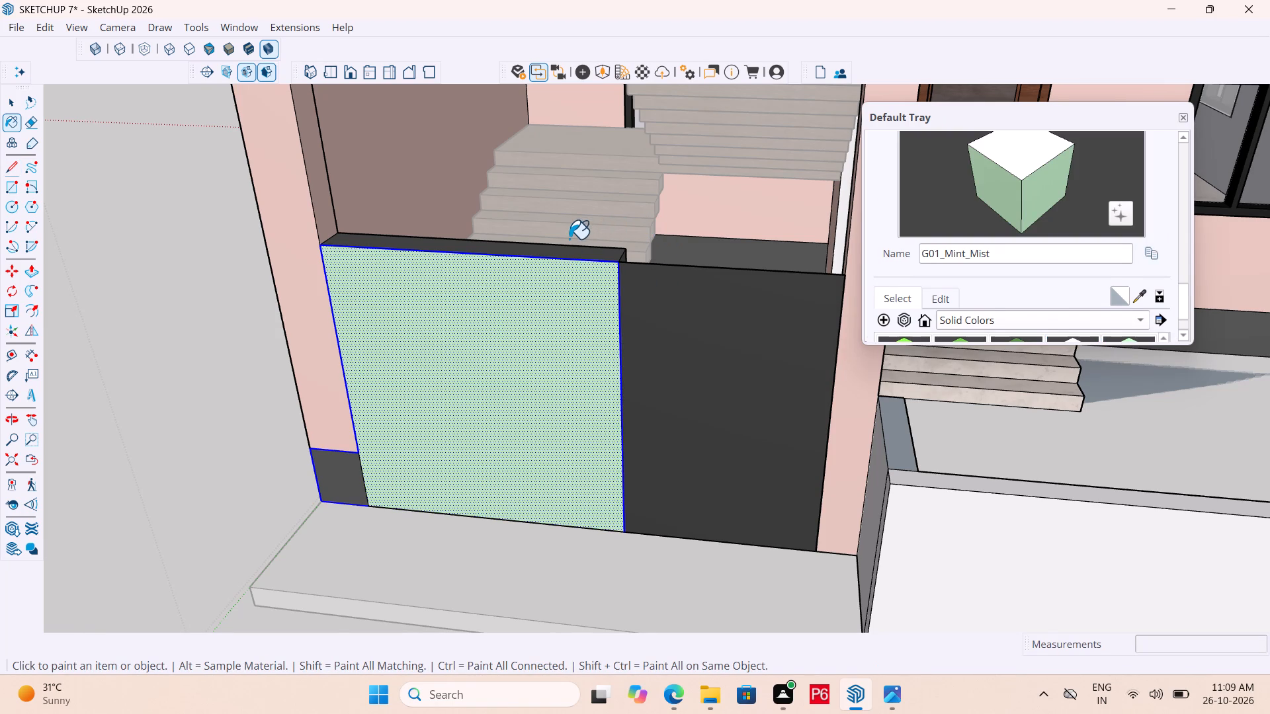
{"action": "scroll", "coordinate": [569, 239], "scroll_direction": "up", "scroll_amount": 5}
{"action": "left_click", "coordinate": [585, 280]}
{"action": "scroll", "coordinate": [708, 331], "scroll_direction": "down", "scroll_amount": 7}
Paint the same wall's end face, back face and the narrow adjoining strip with G01_Mint_Mist, and save.
{"action": "middle_click_drag", "start_coordinate": [783, 386], "coordinate": [749, 365]}
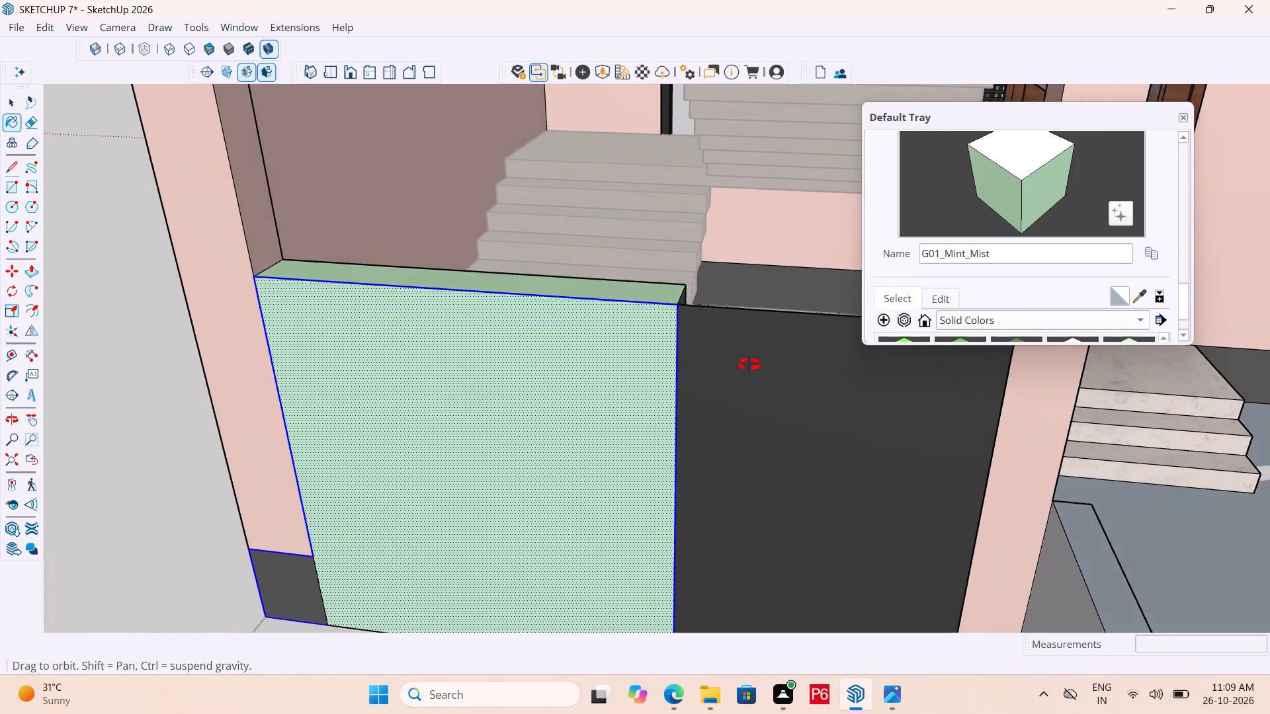
{"action": "middle_click_drag", "start_coordinate": [749, 365], "coordinate": [335, 354]}
{"action": "scroll", "coordinate": [304, 309], "scroll_direction": "up", "scroll_amount": 4}
{"action": "left_click", "coordinate": [332, 287]}
{"action": "left_click", "coordinate": [367, 267]}
{"action": "middle_click_drag", "start_coordinate": [340, 367], "coordinate": [341, 367]}
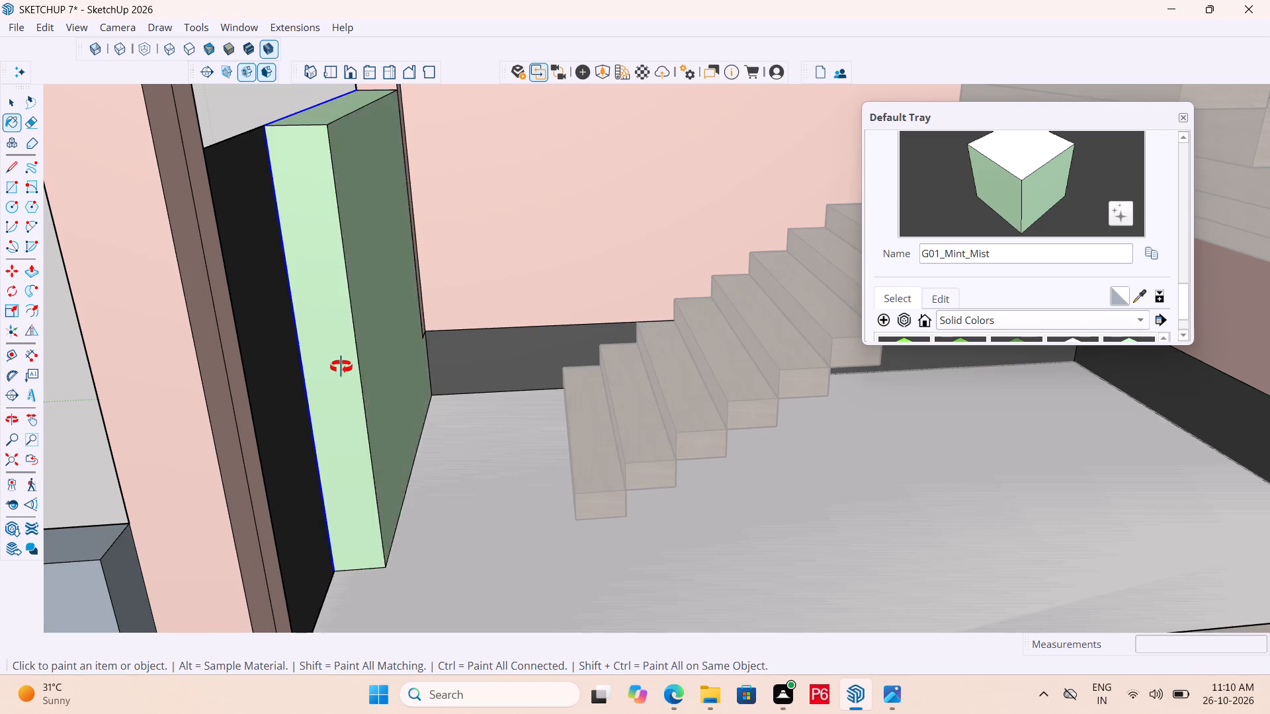
{"action": "middle_click_drag", "start_coordinate": [341, 367], "coordinate": [219, 399]}
{"action": "scroll", "coordinate": [469, 247], "scroll_direction": "up", "scroll_amount": 5}
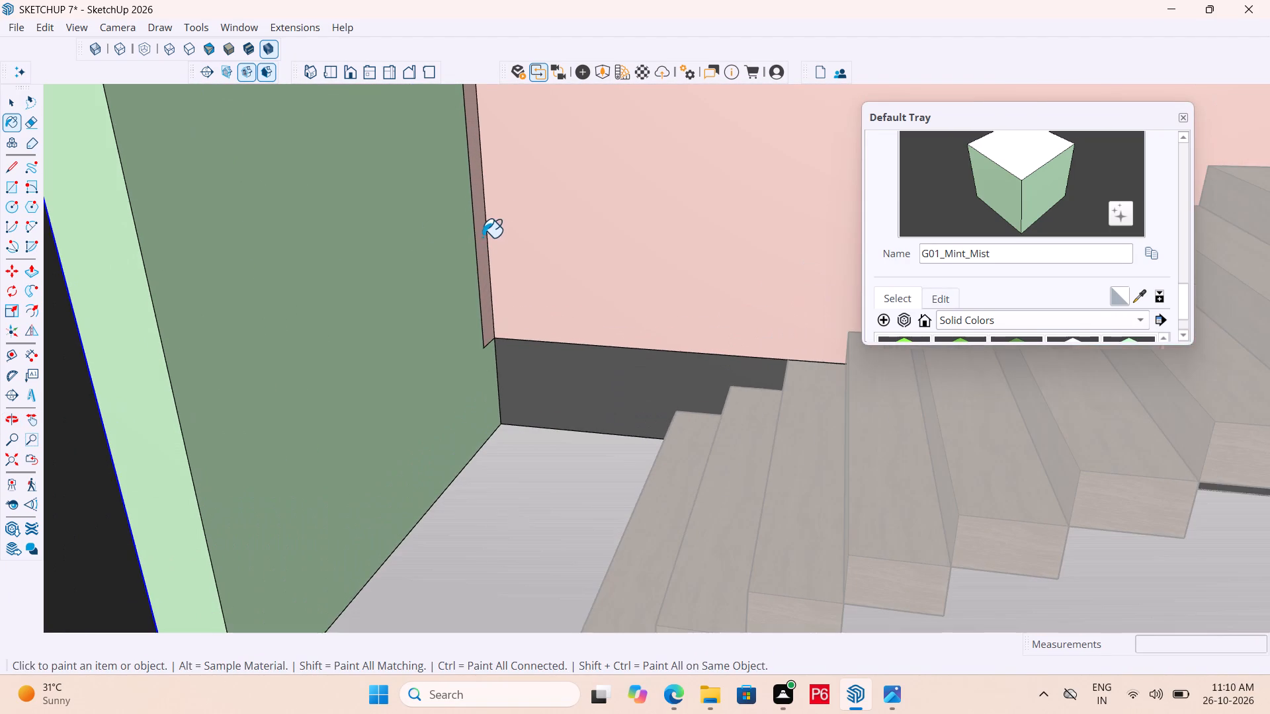
{"action": "left_click", "coordinate": [482, 231]}
{"action": "scroll", "coordinate": [534, 286], "scroll_direction": "down", "scroll_amount": 3}
{"action": "key", "text": "ctrl+s"}
{"action": "key", "text": "ctrl+s"}
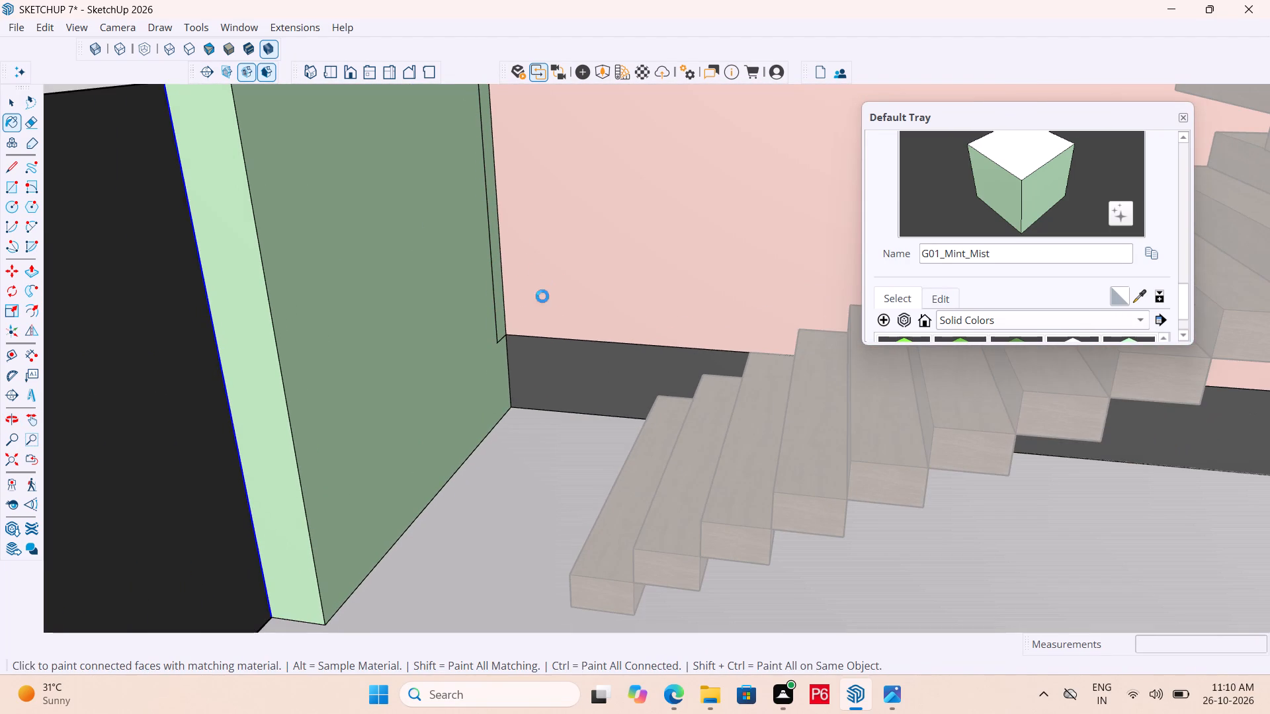
{"action": "key", "text": "ctrl+s"}
{"action": "key", "text": "ctrl+s"}
{"action": "key", "text": "ctrl+s"}
{"action": "key", "text": "ctrl+s"}
Push the front porch wall's end face back 2' to widen the entrance opening, and save the model.
{"action": "scroll", "coordinate": [552, 288], "scroll_direction": "down", "scroll_amount": 5}
{"action": "scroll", "coordinate": [661, 294], "scroll_direction": "down", "scroll_amount": 12}
{"action": "middle_click_drag", "start_coordinate": [521, 344], "coordinate": [881, 354]}
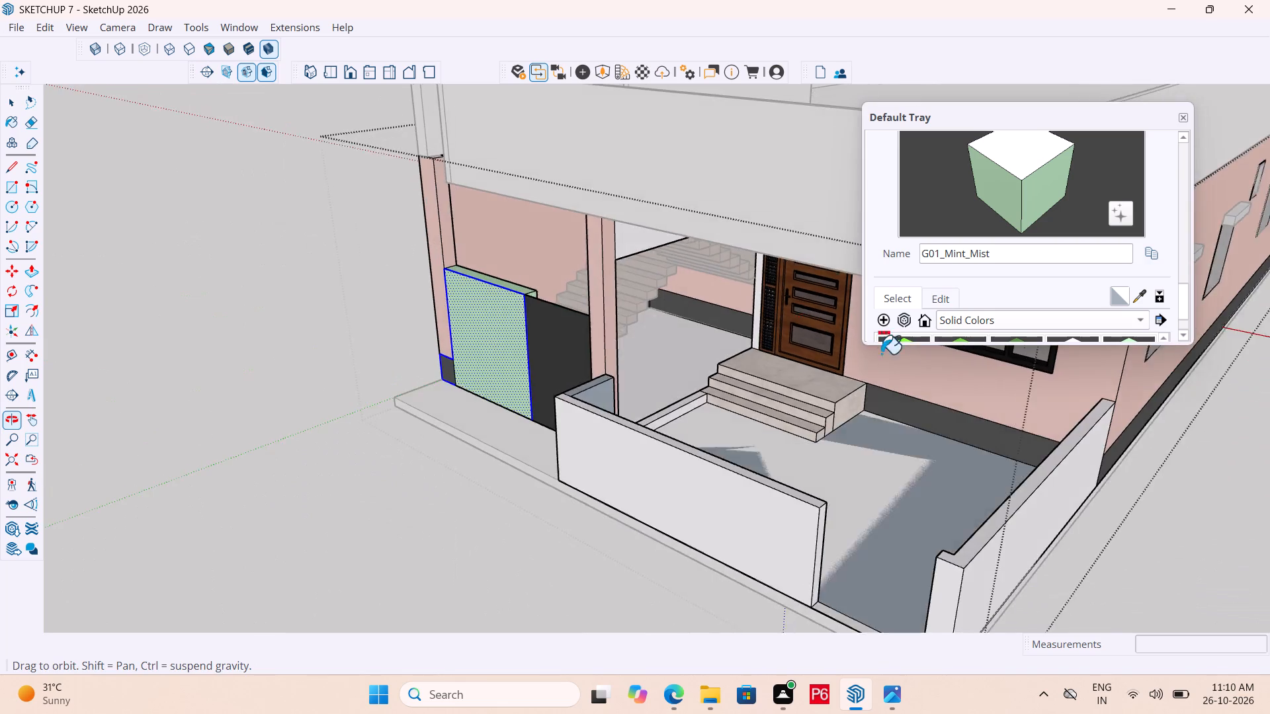
{"action": "middle_click_drag", "start_coordinate": [881, 354], "coordinate": [886, 354]}
{"action": "scroll", "coordinate": [458, 333], "scroll_direction": "down", "scroll_amount": 6}
{"action": "middle_click_drag", "start_coordinate": [511, 430], "coordinate": [622, 434]}
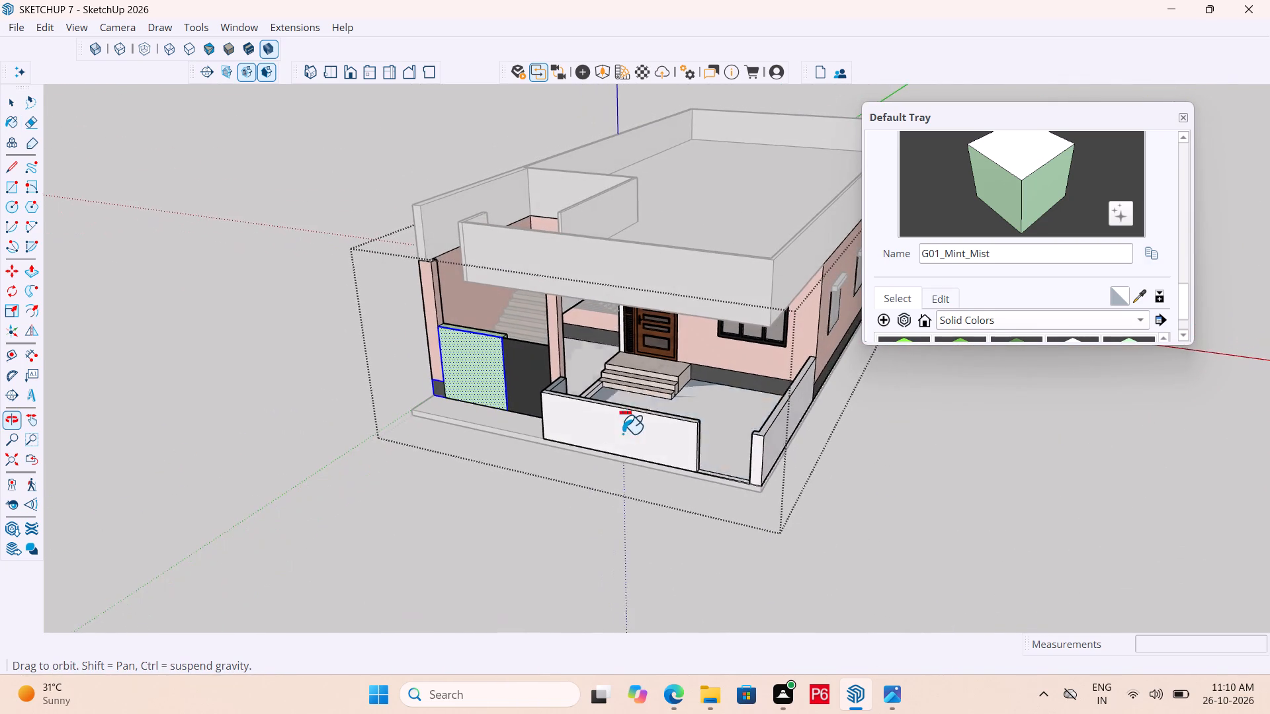
{"action": "middle_click_drag", "start_coordinate": [622, 434], "coordinate": [623, 434]}
{"action": "scroll", "coordinate": [749, 486], "scroll_direction": "up", "scroll_amount": 6}
{"action": "scroll", "coordinate": [654, 448], "scroll_direction": "up", "scroll_amount": 1}
{"action": "middle_click_drag", "start_coordinate": [653, 448], "coordinate": [565, 443]}
{"action": "key", "text": "space"}
{"action": "key", "text": "l"}
{"action": "key", "text": "space"}
{"action": "left_click", "coordinate": [555, 389]}
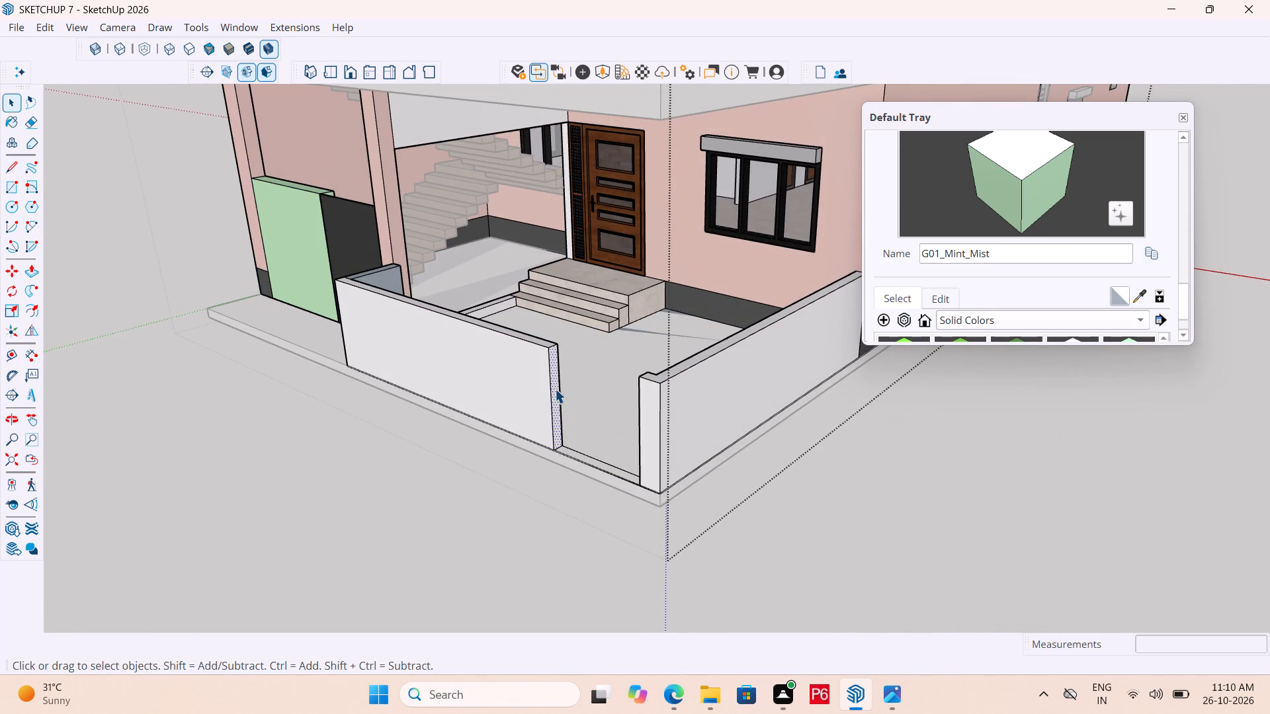
{"action": "key", "text": "p"}
{"action": "left_click", "coordinate": [556, 387]}
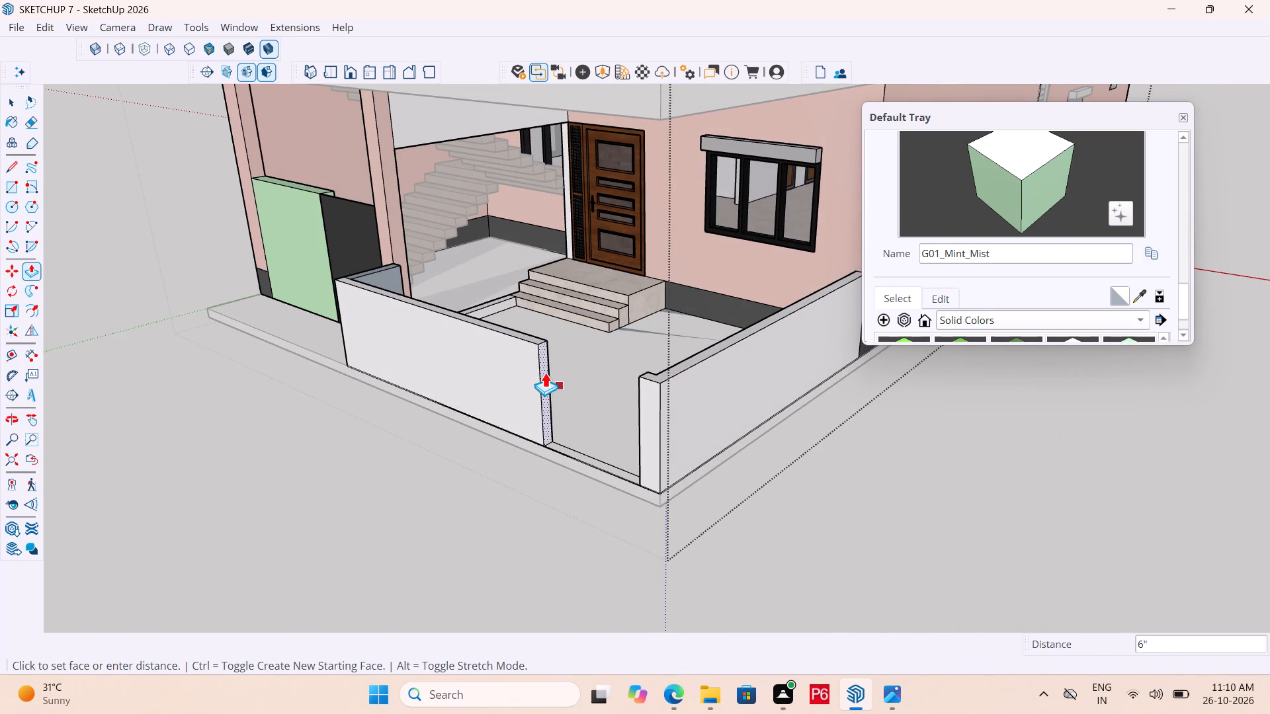
{"action": "type", "text": "2'"}
{"action": "key", "text": "Return"}
{"action": "middle_click_drag", "start_coordinate": [522, 385], "coordinate": [612, 397]}
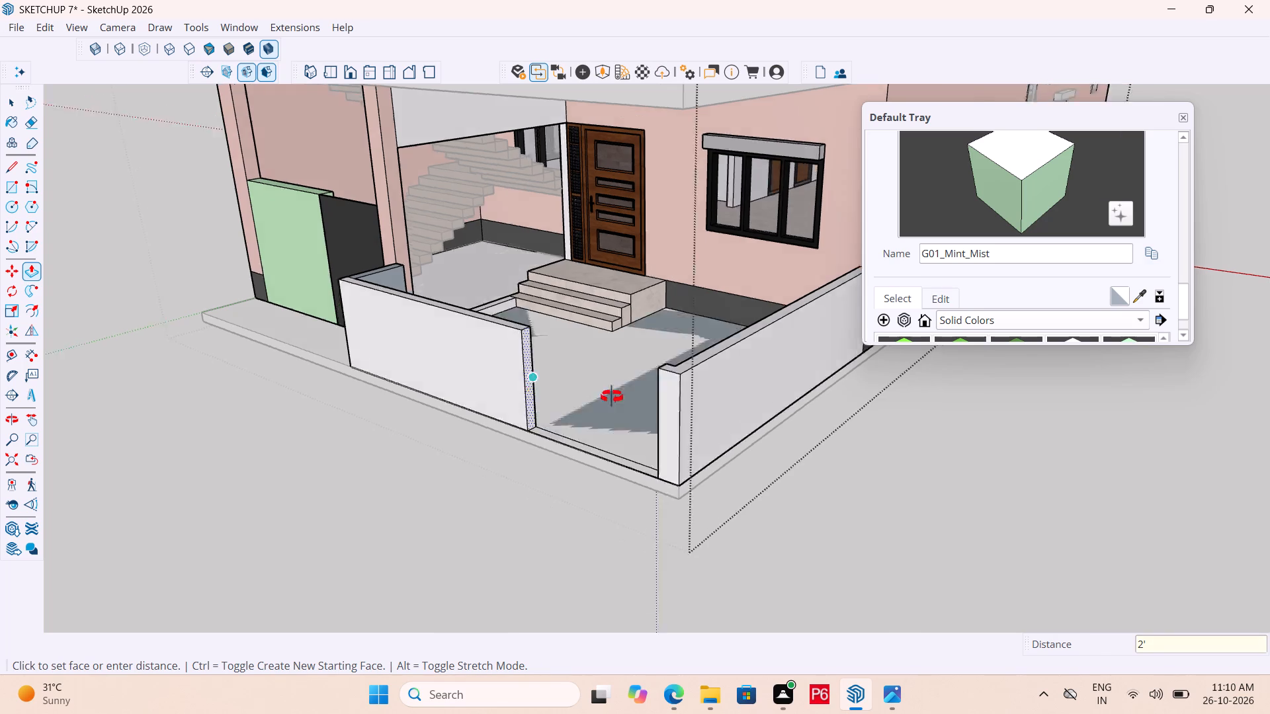
{"action": "middle_click_drag", "start_coordinate": [612, 397], "coordinate": [710, 403]}
{"action": "key", "text": "ctrl+s"}
{"action": "key", "text": "ctrl+s"}
{"action": "key", "text": "ctrl+s"}
Push the front porch wall's end face back another 2' and save the model.
{"action": "middle_click_drag", "start_coordinate": [702, 403], "coordinate": [694, 401]}
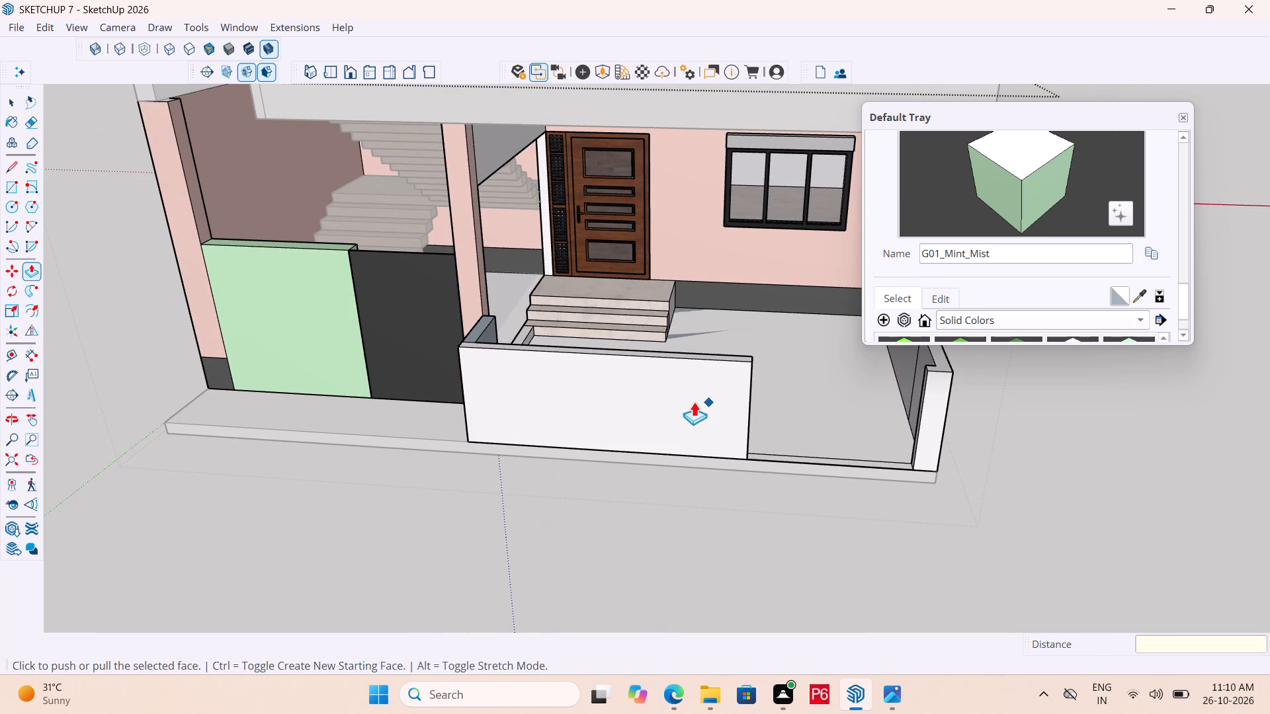
{"action": "middle_click_drag", "start_coordinate": [694, 401], "coordinate": [653, 396]}
{"action": "scroll", "coordinate": [707, 380], "scroll_direction": "down", "scroll_amount": 1}
{"action": "middle_click_drag", "start_coordinate": [707, 380], "coordinate": [529, 344]}
{"action": "scroll", "coordinate": [558, 350], "scroll_direction": "up", "scroll_amount": 7}
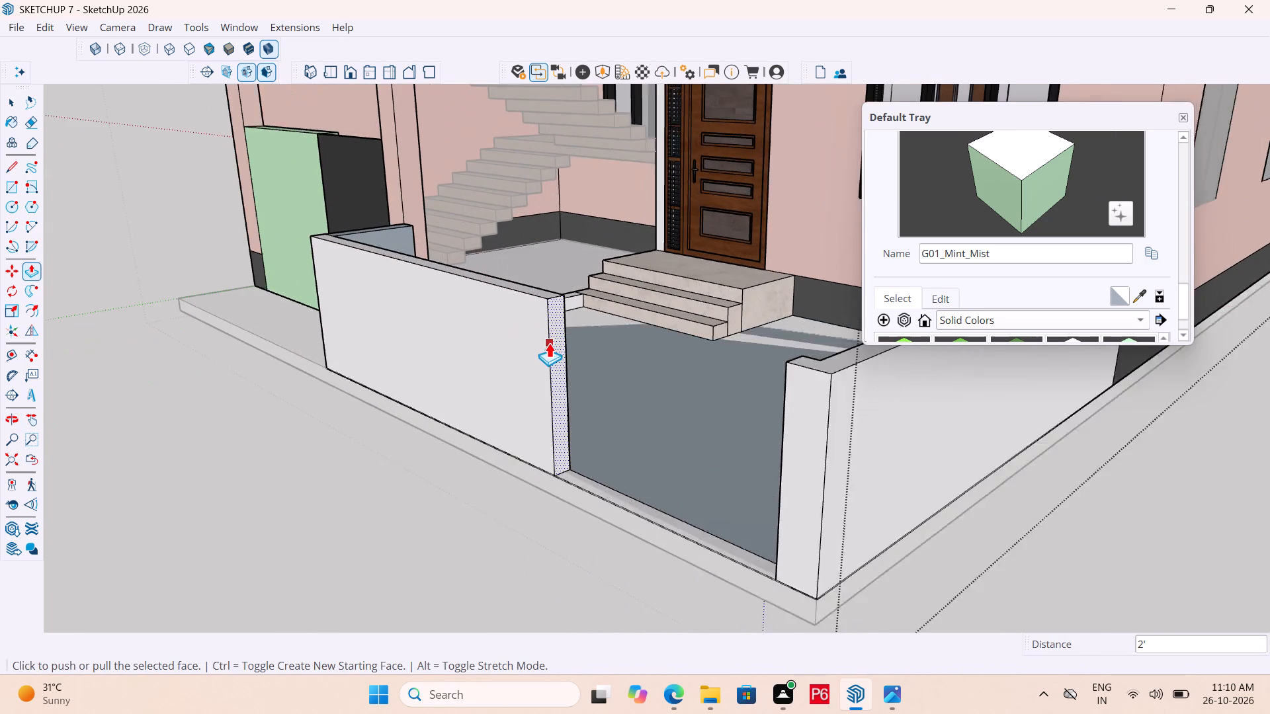
{"action": "left_click", "coordinate": [560, 374]}
{"action": "type", "text": "2'"}
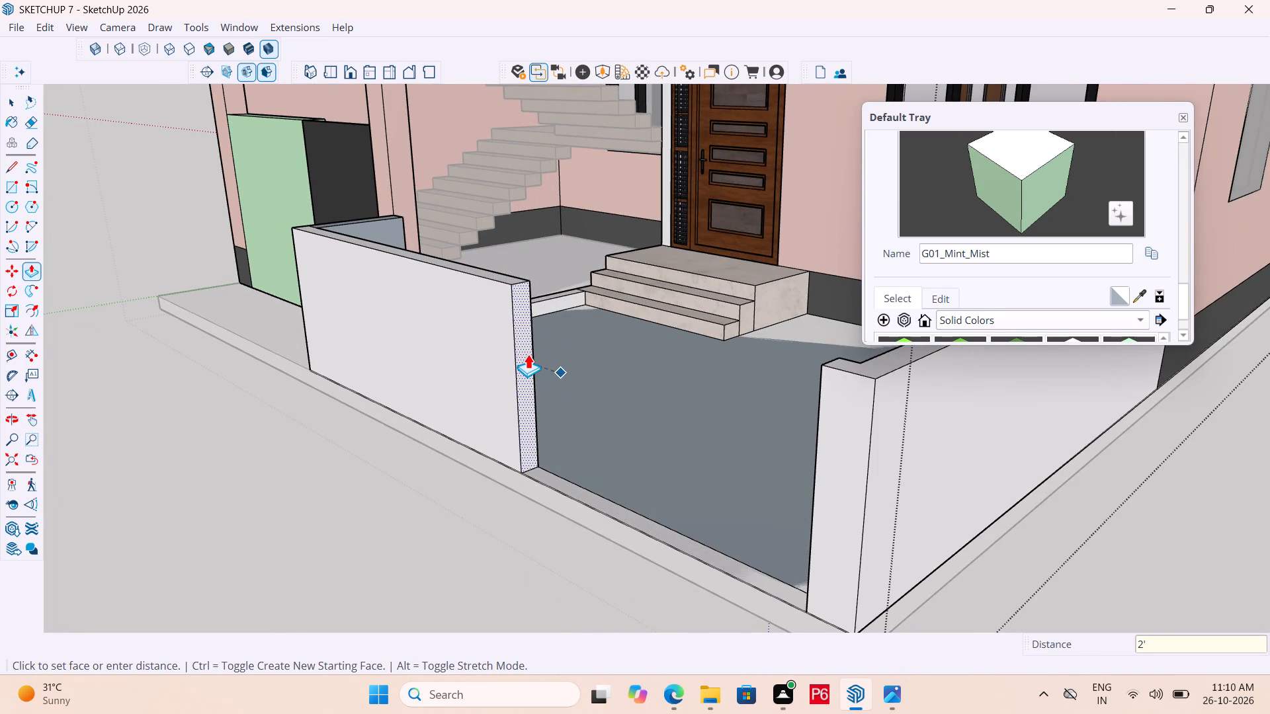
{"action": "key", "text": "Return"}
{"action": "scroll", "coordinate": [485, 378], "scroll_direction": "down", "scroll_amount": 1}
{"action": "middle_click_drag", "start_coordinate": [492, 382], "coordinate": [534, 397]}
{"action": "key", "text": "ctrl+s"}
{"action": "key", "text": "ctrl+s"}
{"action": "key", "text": "ctrl+s"}
{"action": "key", "text": "ctrl+s"}
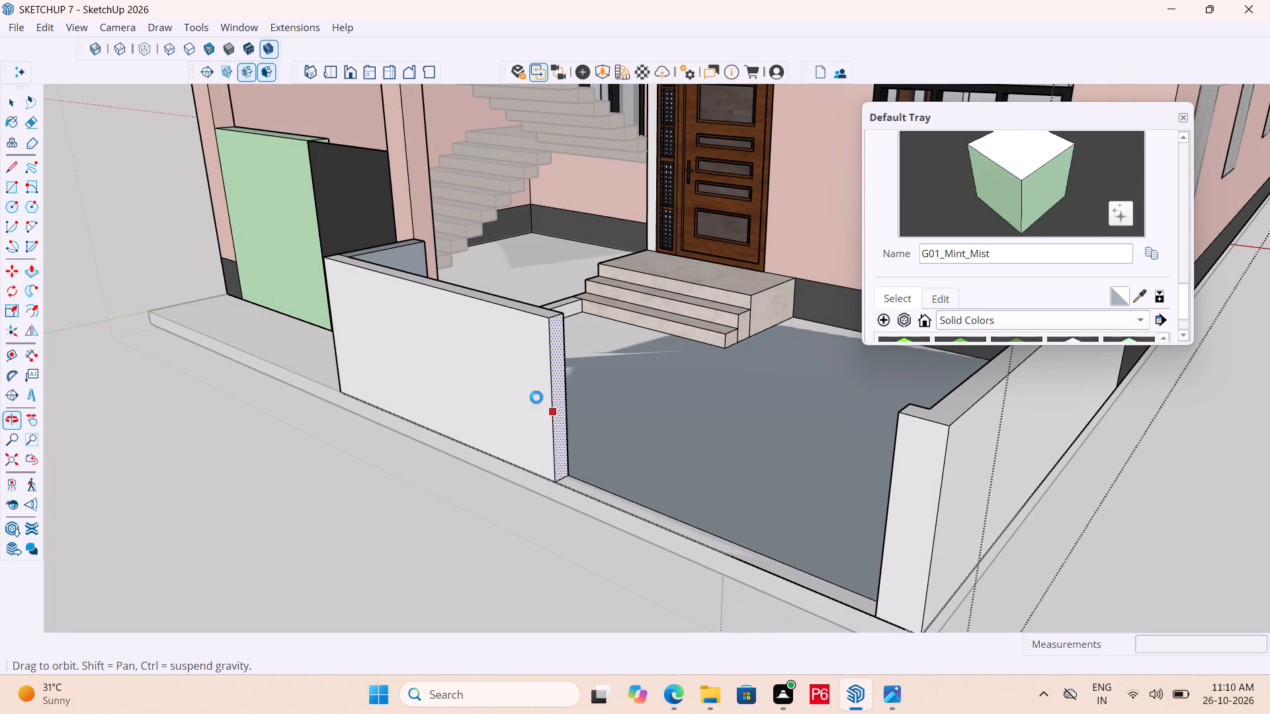
{"action": "key", "text": "ctrl+s"}
Erase the leftover vertical edge on the inner face of the porch side wall below the window, and save.
{"action": "scroll", "coordinate": [513, 395], "scroll_direction": "down", "scroll_amount": 4}
{"action": "scroll", "coordinate": [460, 370], "scroll_direction": "down", "scroll_amount": 5}
{"action": "middle_click_drag", "start_coordinate": [567, 423], "coordinate": [807, 464]}
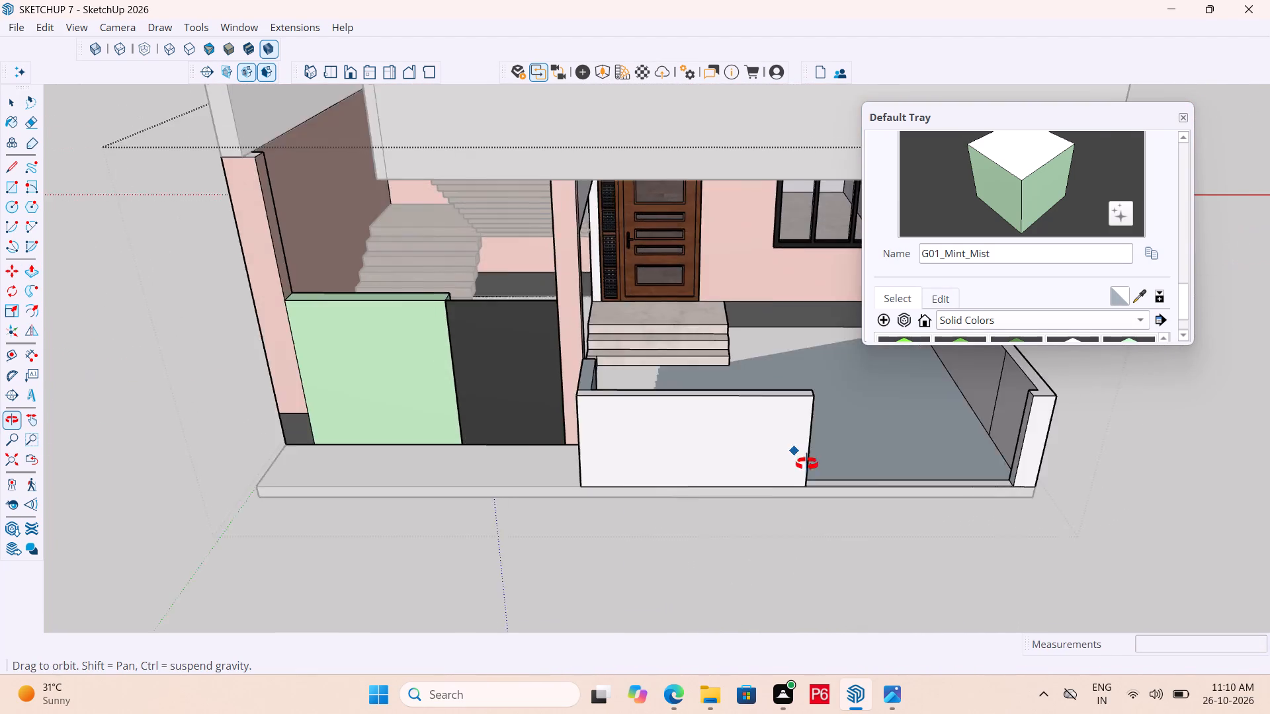
{"action": "middle_click_drag", "start_coordinate": [807, 464], "coordinate": [846, 456]}
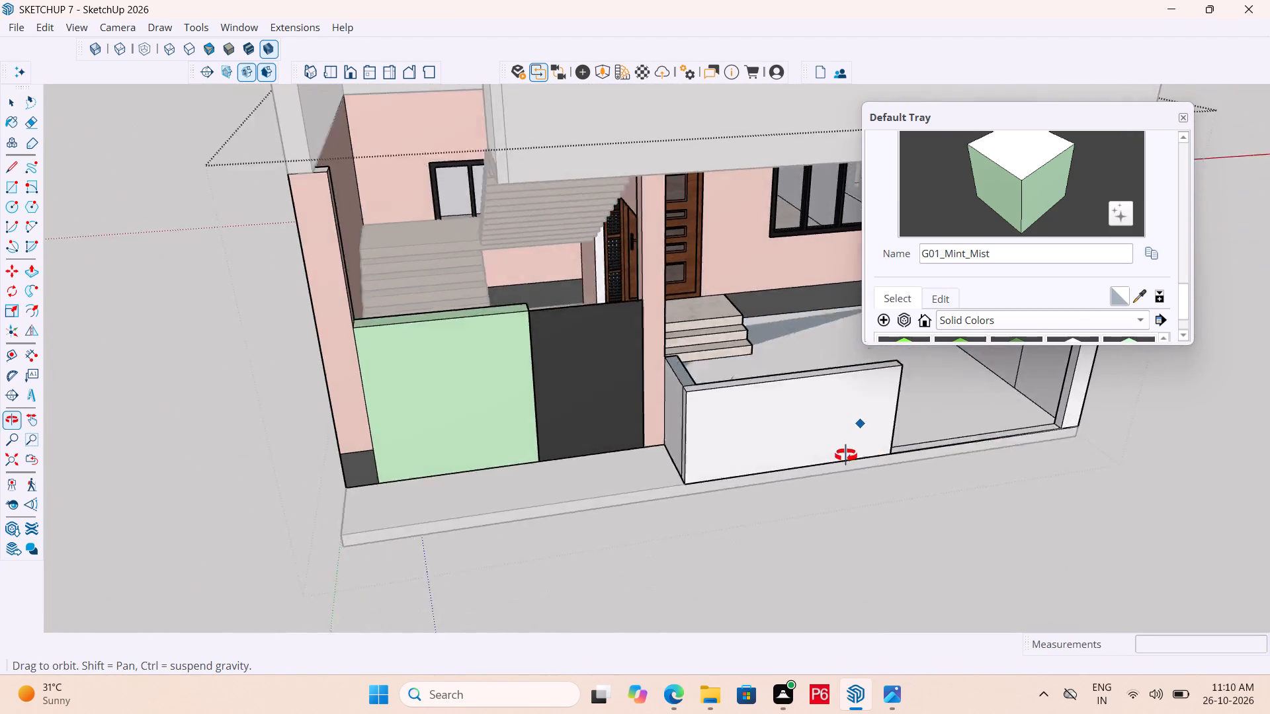
{"action": "middle_click_drag", "start_coordinate": [846, 456], "coordinate": [811, 456]}
{"action": "scroll", "coordinate": [600, 427], "scroll_direction": "down", "scroll_amount": 6}
{"action": "middle_click_drag", "start_coordinate": [732, 428], "coordinate": [870, 424]}
{"action": "scroll", "coordinate": [886, 365], "scroll_direction": "up", "scroll_amount": 12}
{"action": "key", "text": "r"}
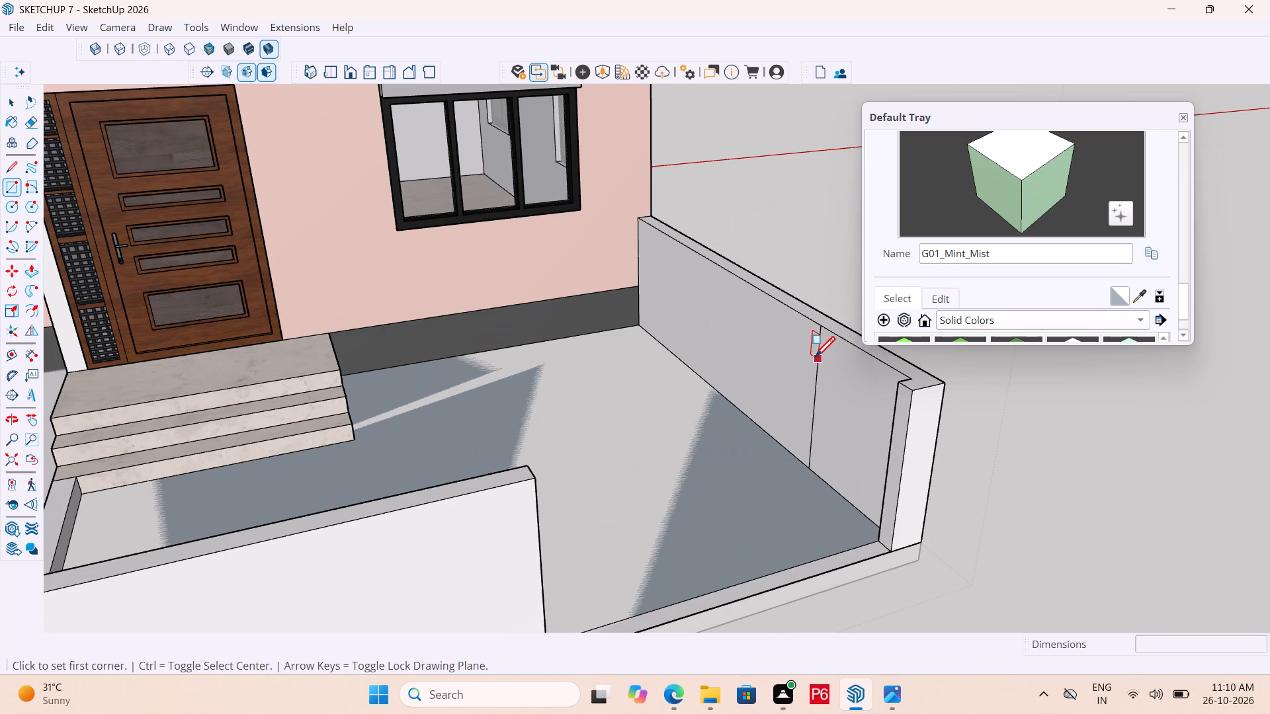
{"action": "key", "text": "e"}
{"action": "left_click", "coordinate": [815, 357]}
{"action": "left_click", "coordinate": [814, 359]}
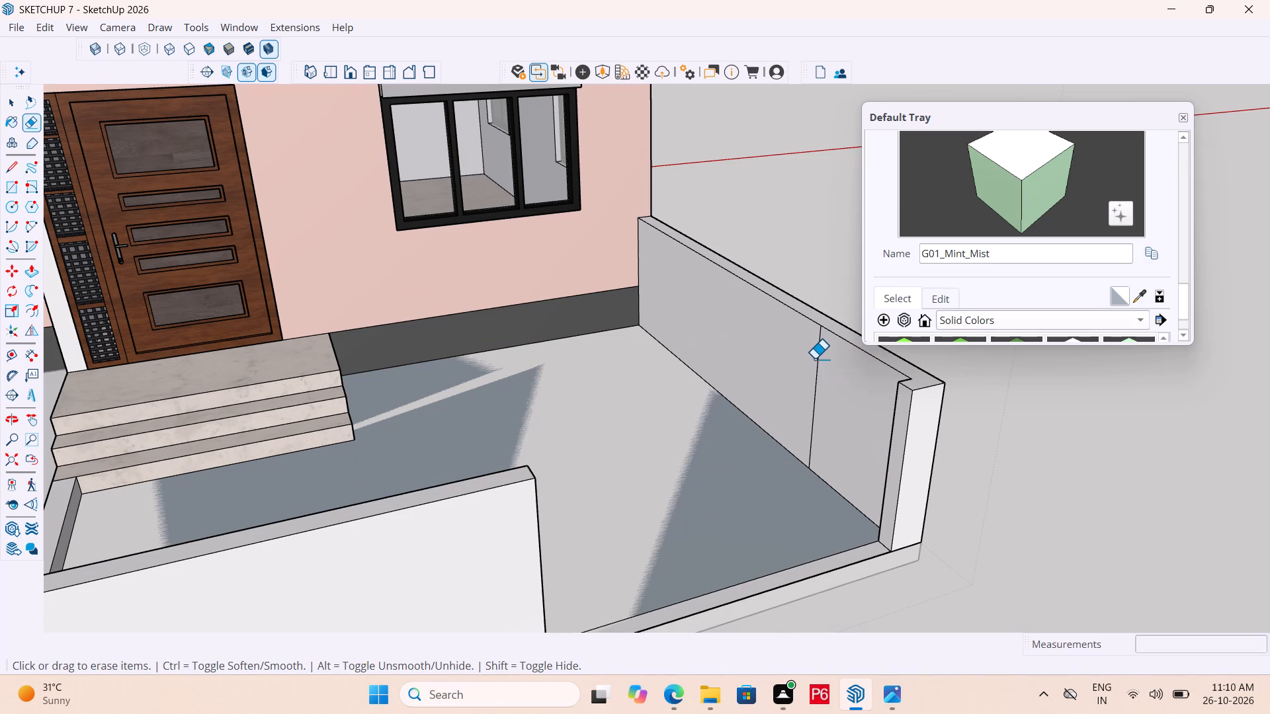
{"action": "left_click_drag", "start_coordinate": [814, 359], "coordinate": [845, 381]}
{"action": "left_click_drag", "start_coordinate": [821, 365], "coordinate": [820, 351]}
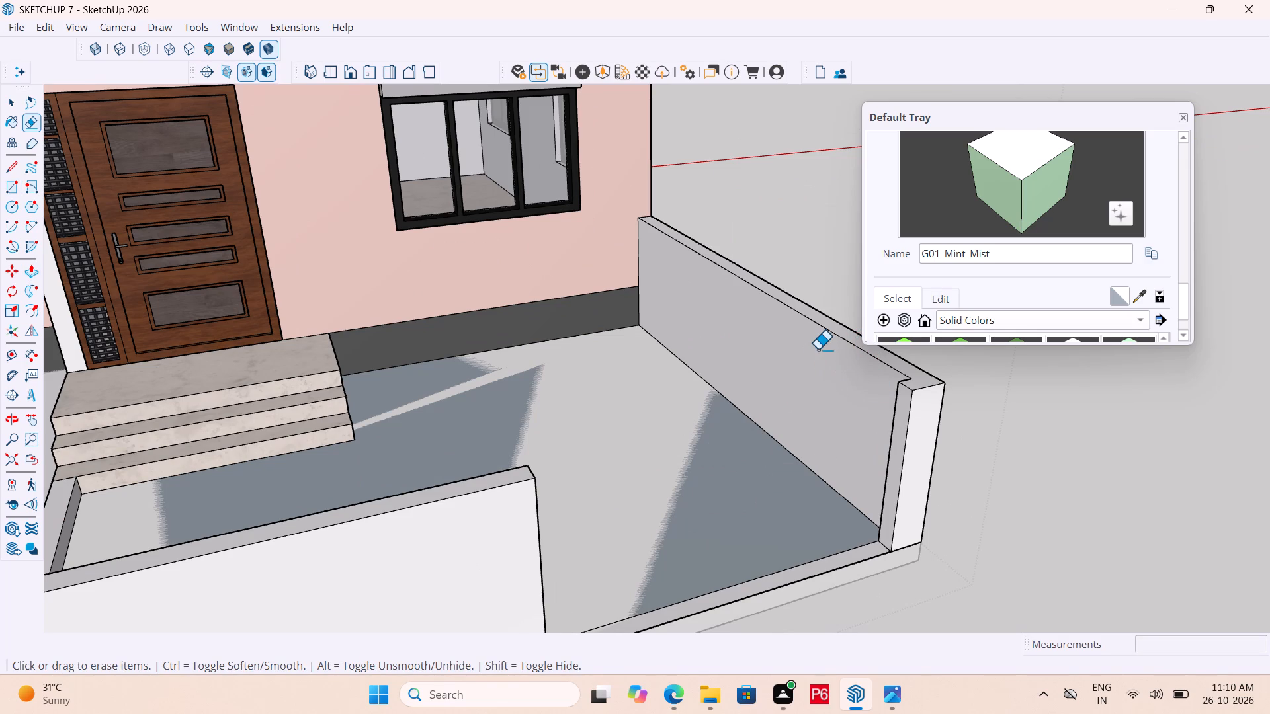
{"action": "left_click", "coordinate": [818, 350]}
{"action": "scroll", "coordinate": [803, 360], "scroll_direction": "down", "scroll_amount": 2}
{"action": "key", "text": "ctrl+s"}
{"action": "key", "text": "ctrl+s"}
{"action": "key", "text": "ctrl+s"}
{"action": "key", "text": "ctrl+s"}
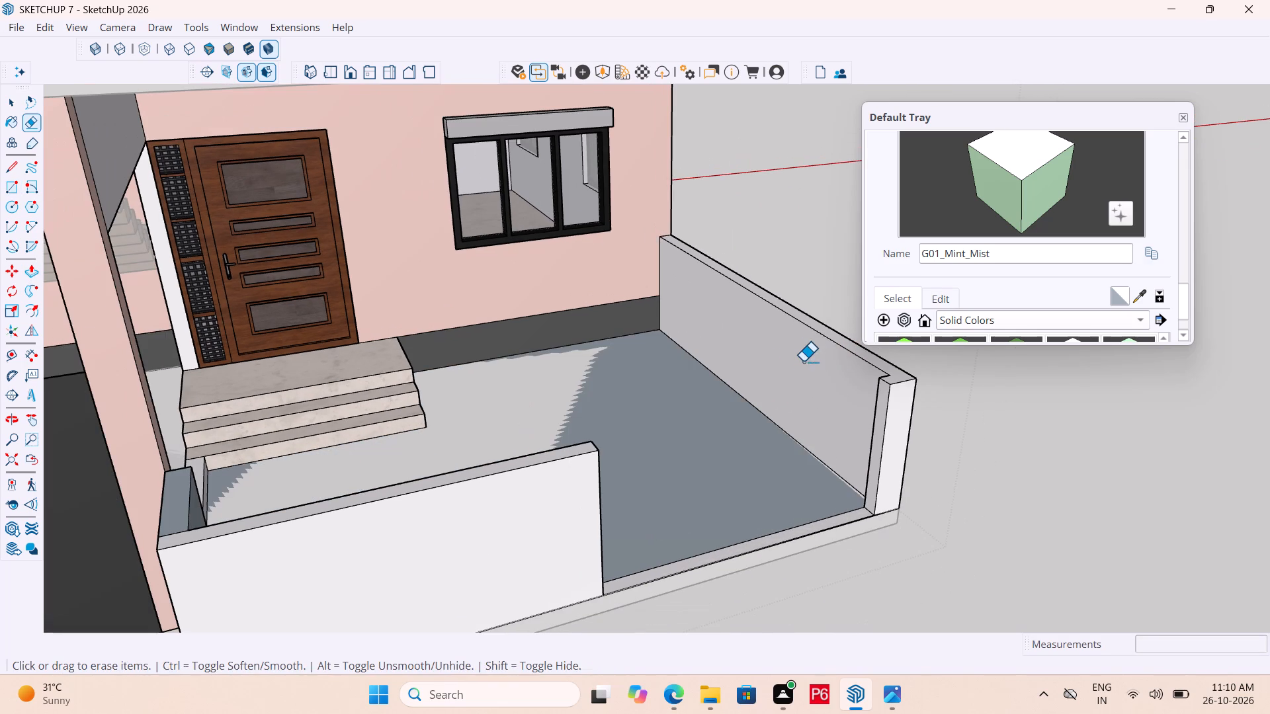
{"action": "key", "text": "ctrl+s"}
{"action": "key", "text": "ctrl+s"}
{"action": "key", "text": "ctrl+s"}
{"action": "key", "text": "ctrl+s"}
{"action": "key", "text": "ctrl+s"}
{"action": "key", "text": "ctrl+s"}
{"action": "key", "text": "ctrl+s"}
{"action": "key", "text": "ctrl+s"}
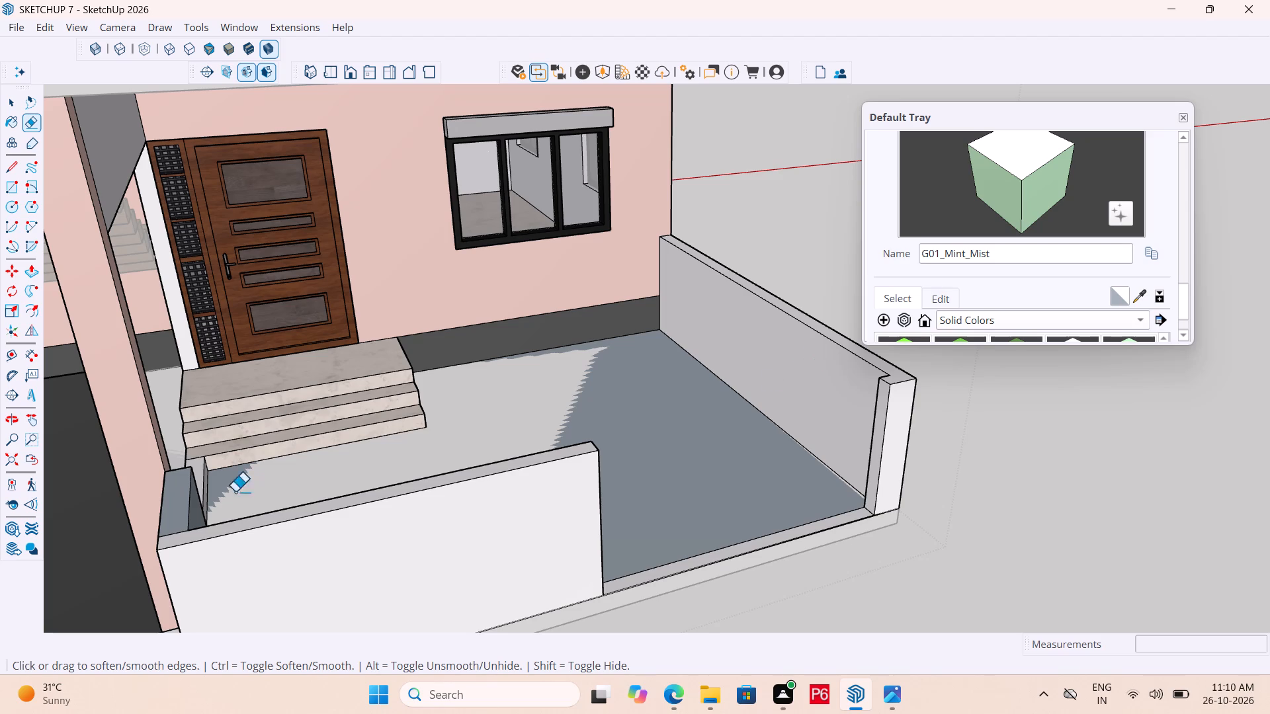
Soften the extra vertical and top seam edges at the porch wall's front corner near the dark panel.
{"action": "scroll", "coordinate": [679, 364], "scroll_direction": "down", "scroll_amount": 5}
{"action": "scroll", "coordinate": [596, 422], "scroll_direction": "down", "scroll_amount": 6}
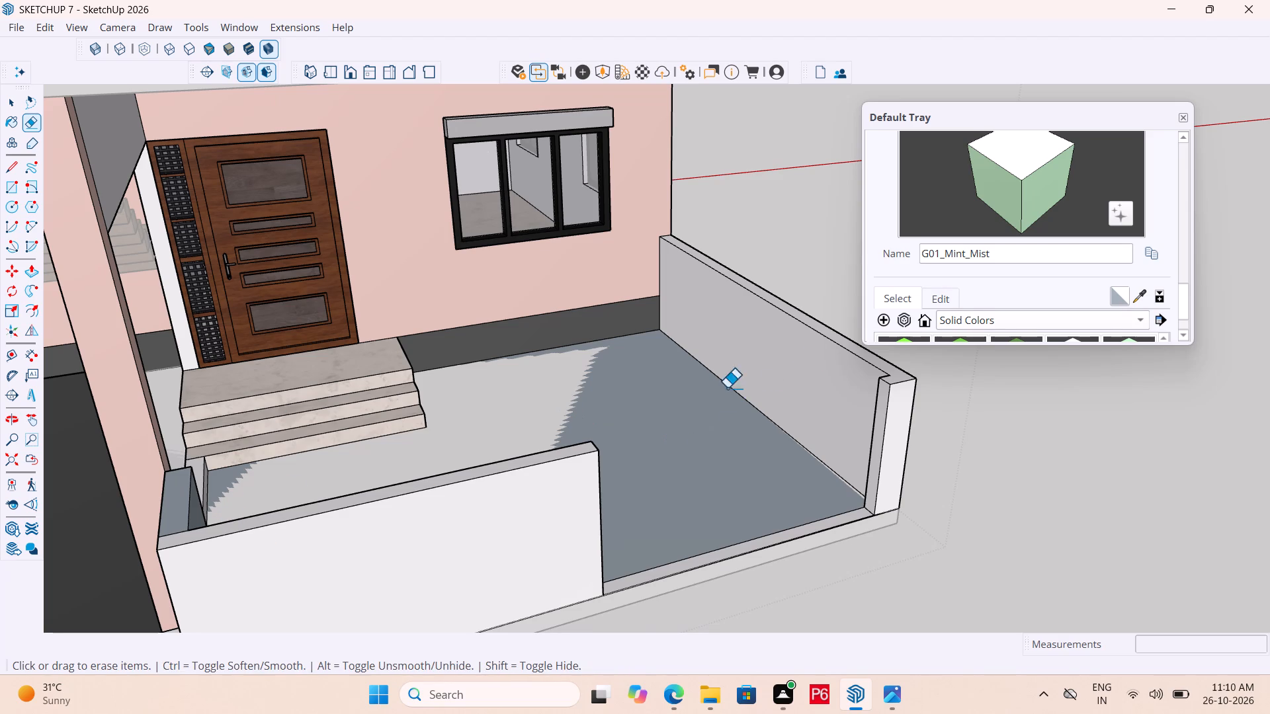
{"action": "scroll", "coordinate": [645, 384], "scroll_direction": "down", "scroll_amount": 5}
{"action": "scroll", "coordinate": [462, 493], "scroll_direction": "up", "scroll_amount": 11}
{"action": "middle_click_drag", "start_coordinate": [469, 462], "coordinate": [589, 458]}
{"action": "scroll", "coordinate": [469, 462], "scroll_direction": "down", "scroll_amount": 1}
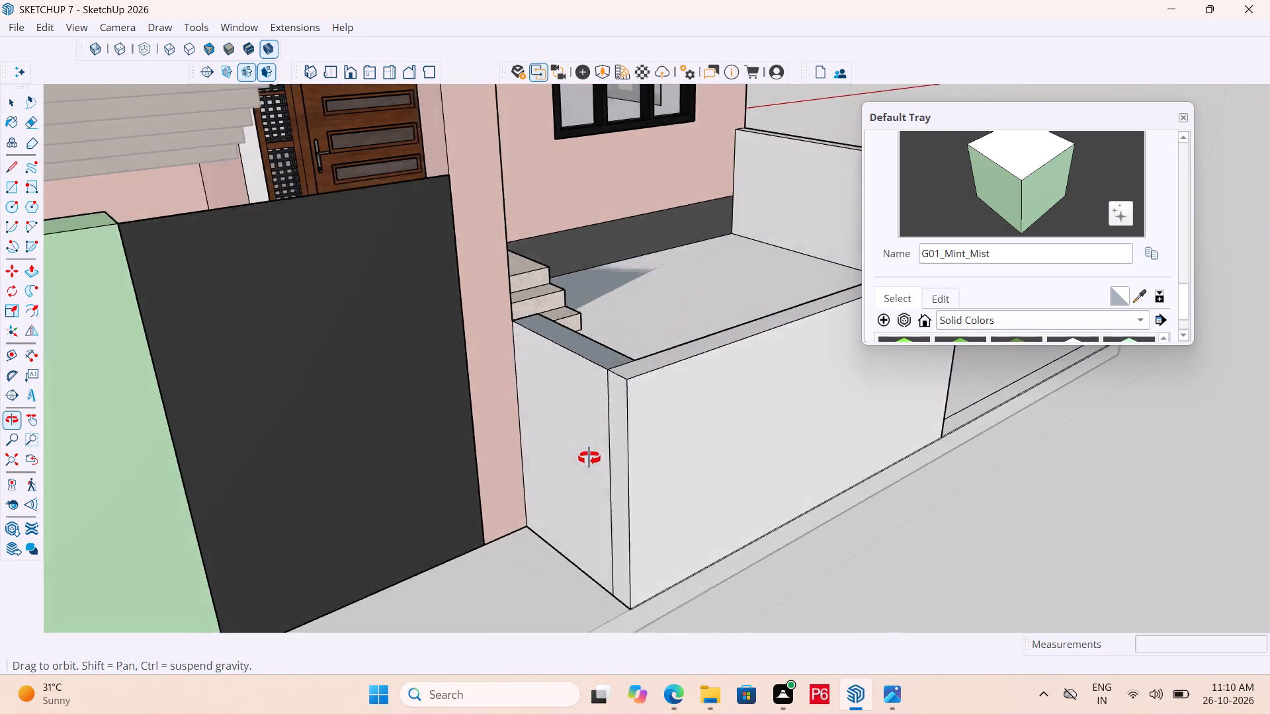
{"action": "middle_click_drag", "start_coordinate": [589, 458], "coordinate": [601, 456]}
{"action": "scroll", "coordinate": [632, 425], "scroll_direction": "up", "scroll_amount": 5}
{"action": "left_click", "coordinate": [677, 389]}
{"action": "left_click_drag", "start_coordinate": [692, 315], "coordinate": [695, 322]}
{"action": "left_click", "coordinate": [695, 322]}
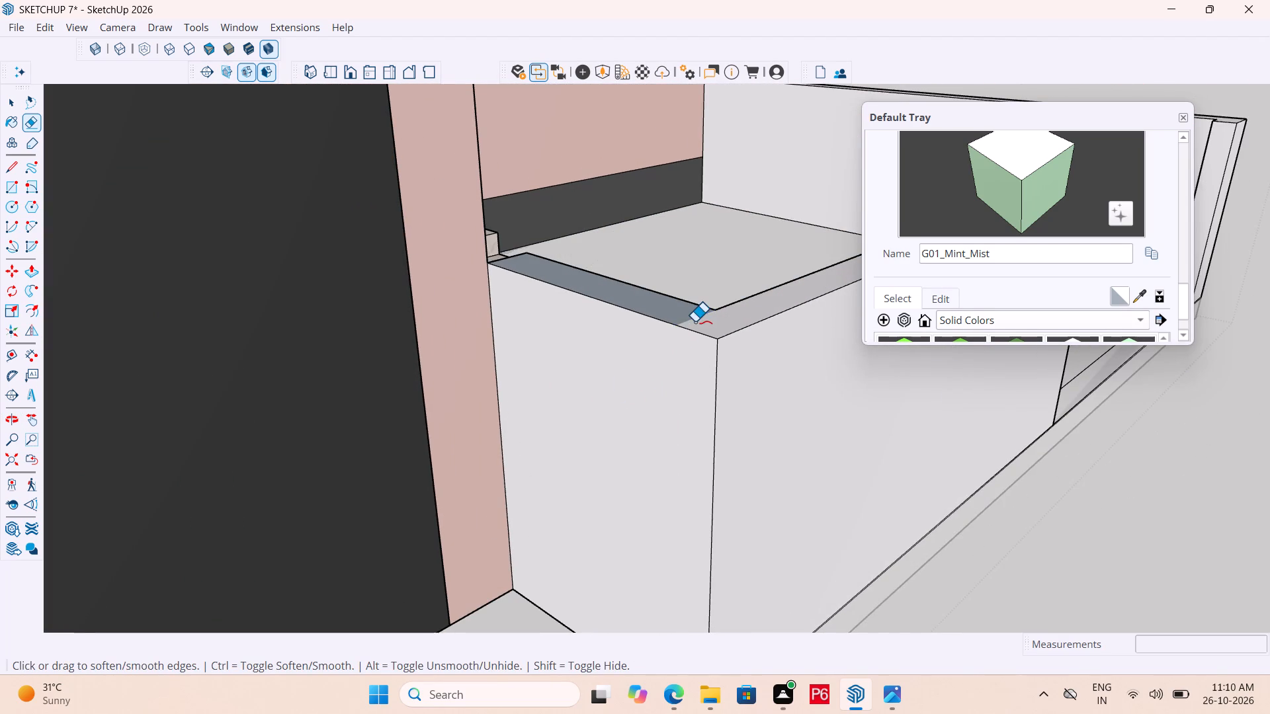
{"action": "scroll", "coordinate": [704, 330], "scroll_direction": "down", "scroll_amount": 4}
{"action": "middle_click_drag", "start_coordinate": [710, 329], "coordinate": [624, 397]}
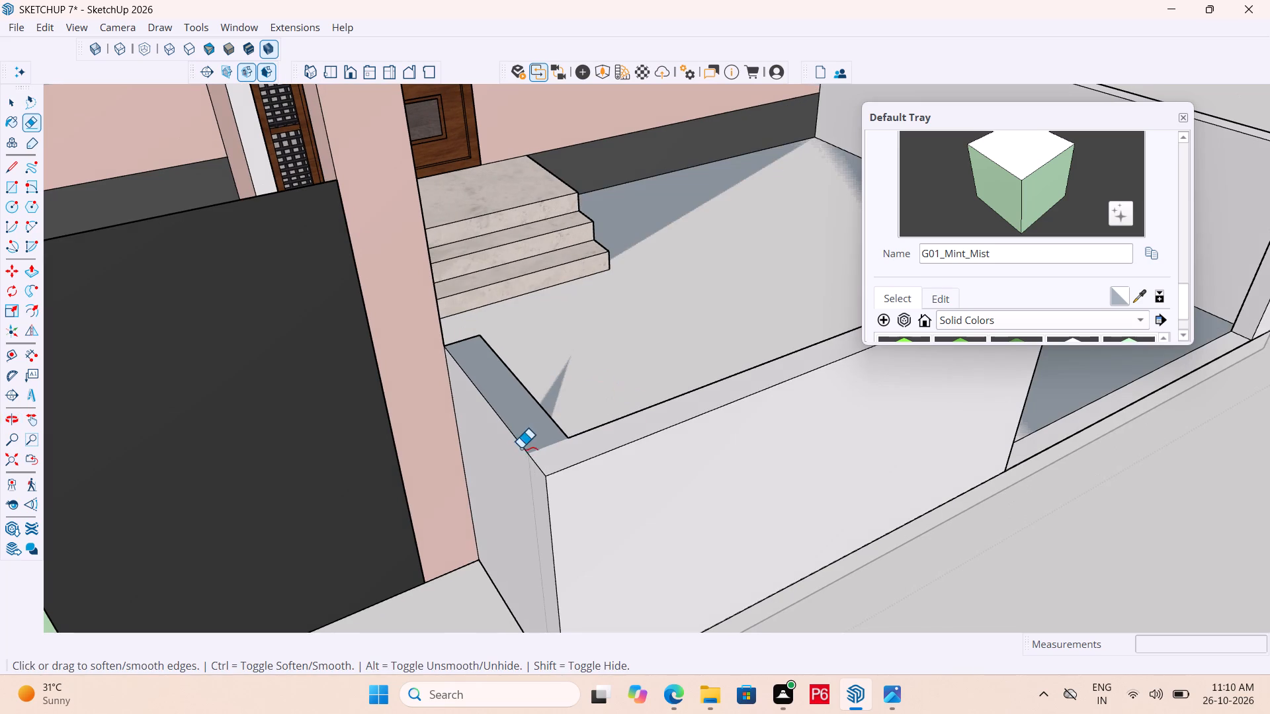
Soften the remaining short edge on the porch wall's top at the front corner near the dark panel, and save the model.
{"action": "left_click_drag", "start_coordinate": [535, 441], "coordinate": [555, 450]}
{"action": "key", "text": "ctrl+s"}
{"action": "key", "text": "ctrl+s"}
{"action": "key", "text": "ctrl+s"}
{"action": "key", "text": "ctrl+s"}
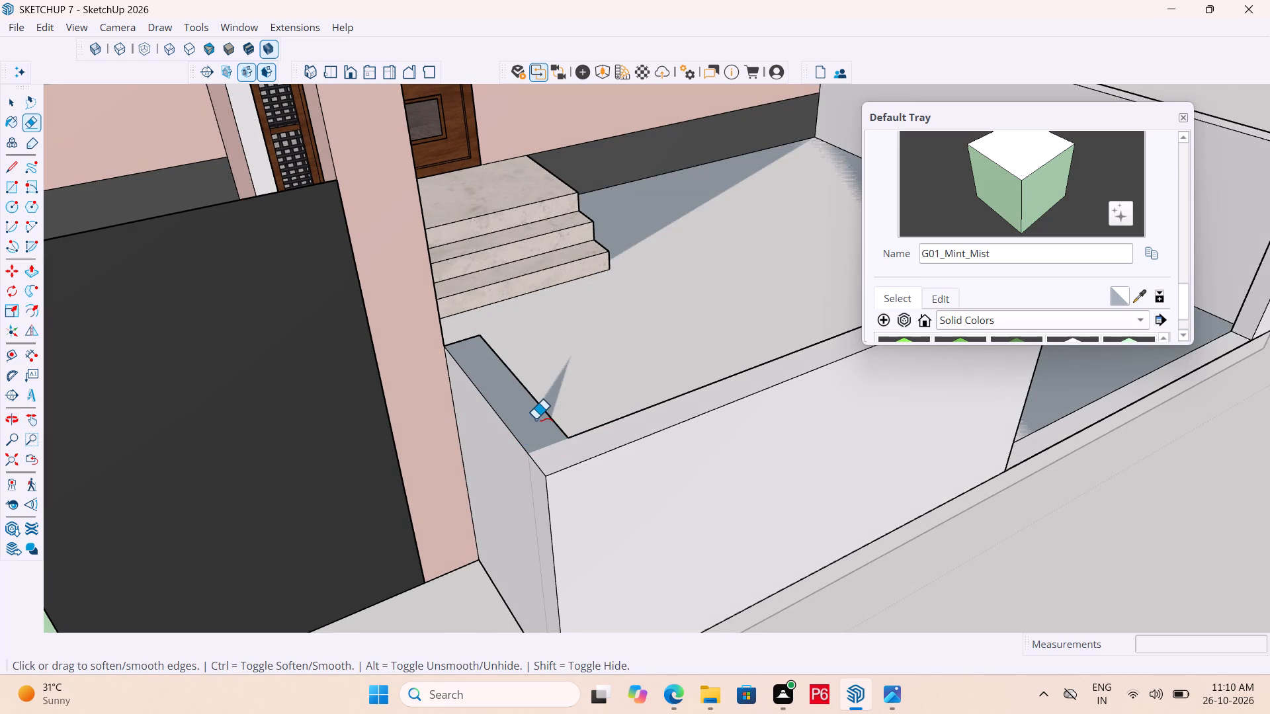
{"action": "key", "text": "ctrl+s"}
{"action": "key", "text": "ctrl+s"}
Open the charcoal gate panel's group, push/pull its large face 1 1/2" to give it thickness, and save the model.
{"action": "scroll", "coordinate": [472, 376], "scroll_direction": "down", "scroll_amount": 5}
{"action": "scroll", "coordinate": [578, 355], "scroll_direction": "down", "scroll_amount": 5}
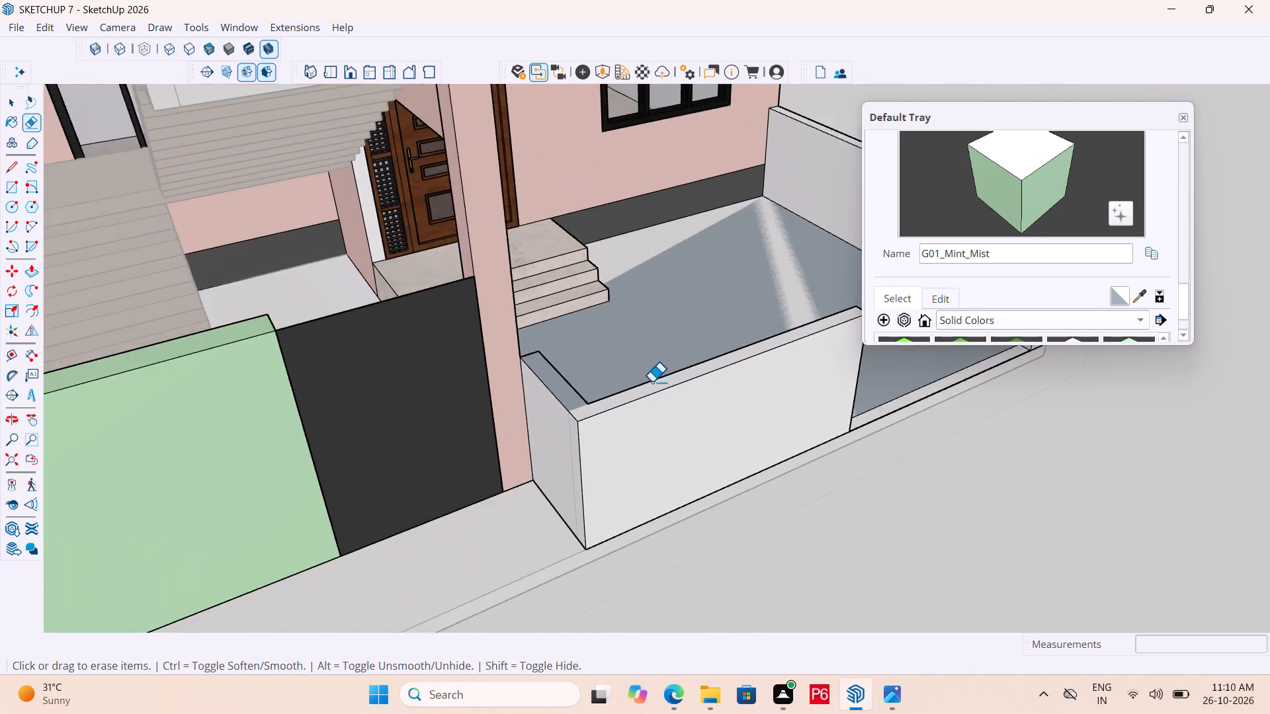
{"action": "scroll", "coordinate": [652, 382], "scroll_direction": "down", "scroll_amount": 2}
{"action": "middle_click_drag", "start_coordinate": [483, 350], "coordinate": [999, 435]}
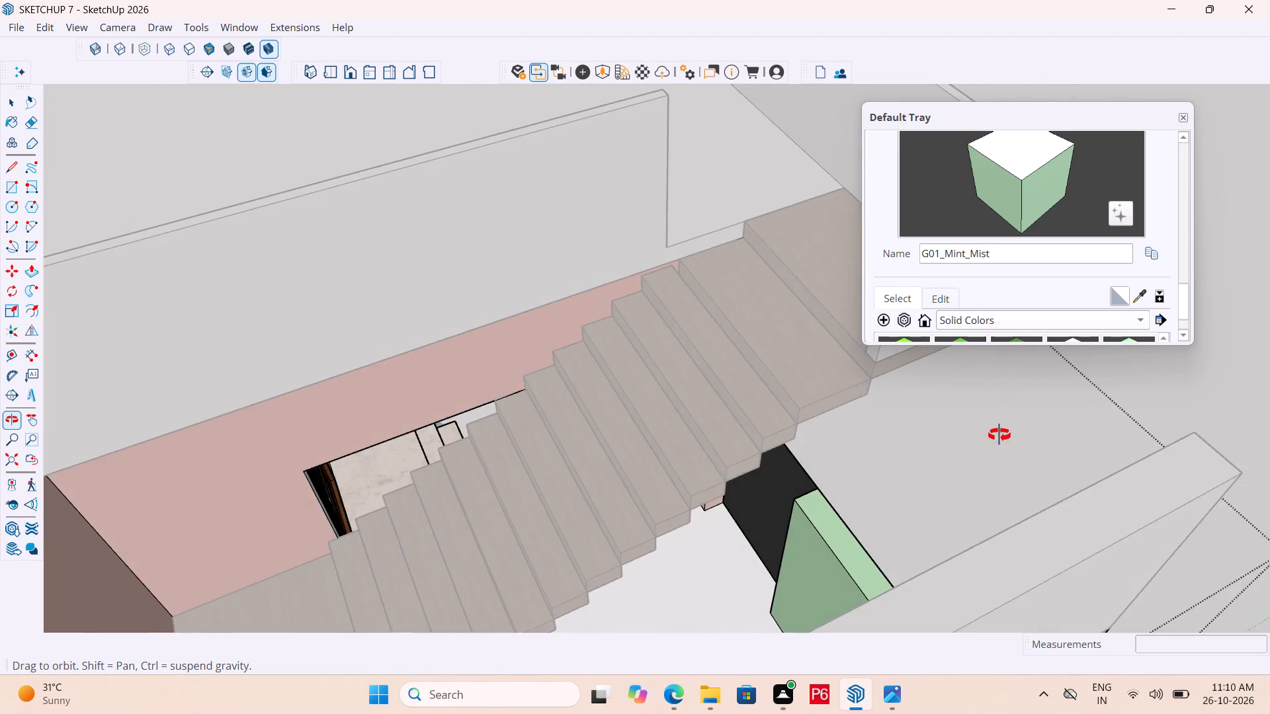
{"action": "middle_click_drag", "start_coordinate": [999, 435], "coordinate": [993, 399]}
{"action": "scroll", "coordinate": [771, 406], "scroll_direction": "up", "scroll_amount": 8}
{"action": "key", "text": "space"}
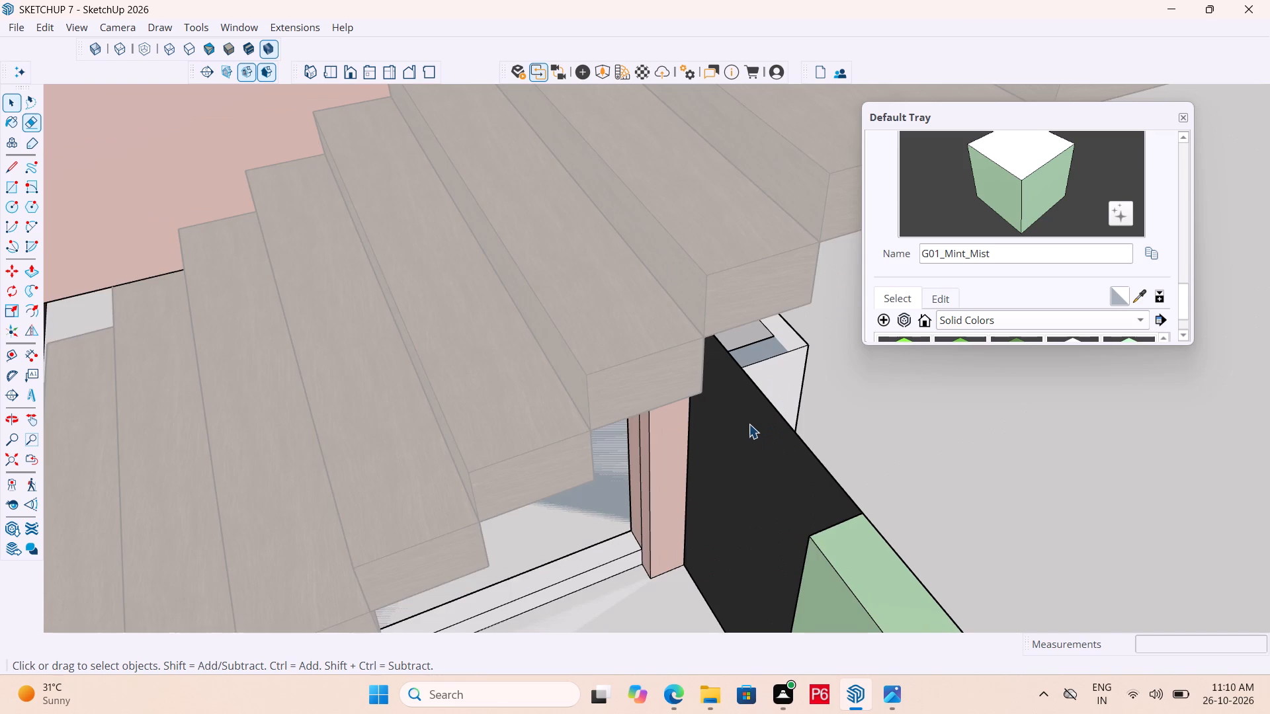
{"action": "left_click", "coordinate": [749, 424]}
{"action": "double_click", "coordinate": [749, 424]}
{"action": "double_click", "coordinate": [744, 412]}
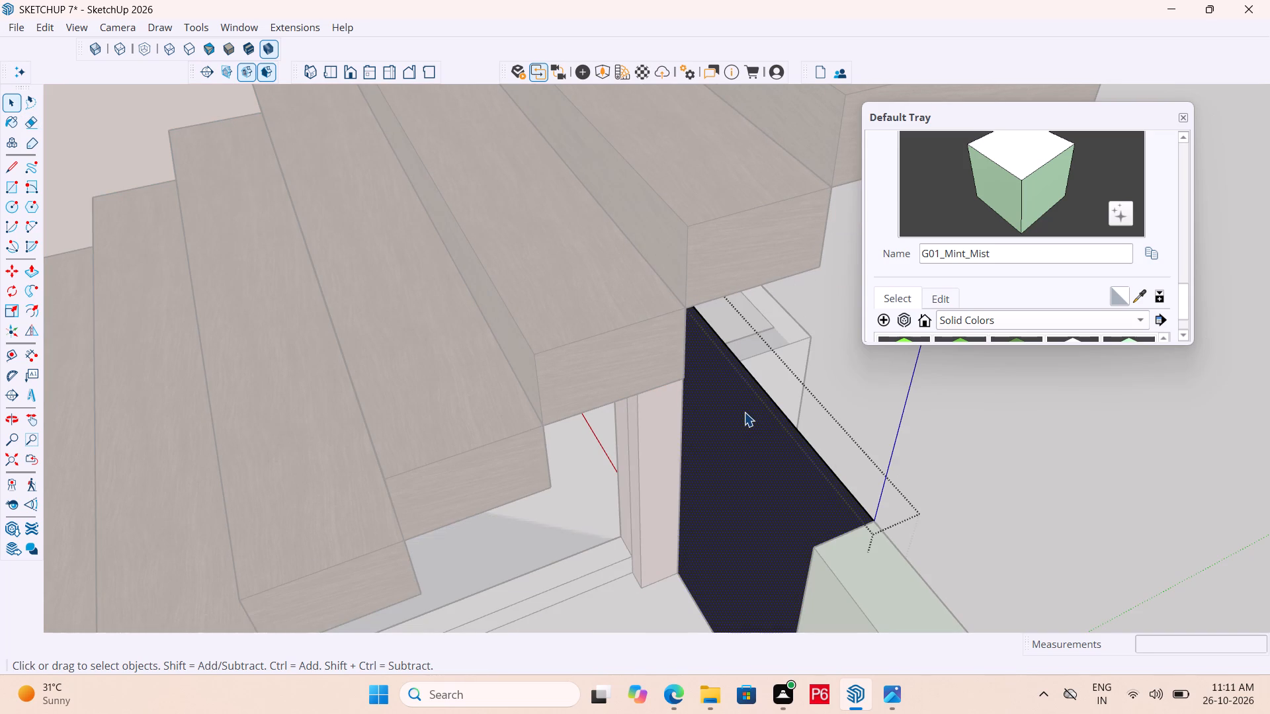
{"action": "key", "text": "p"}
{"action": "left_click", "coordinate": [744, 412]}
{"action": "middle_click_drag", "start_coordinate": [741, 422], "coordinate": [567, 391]}
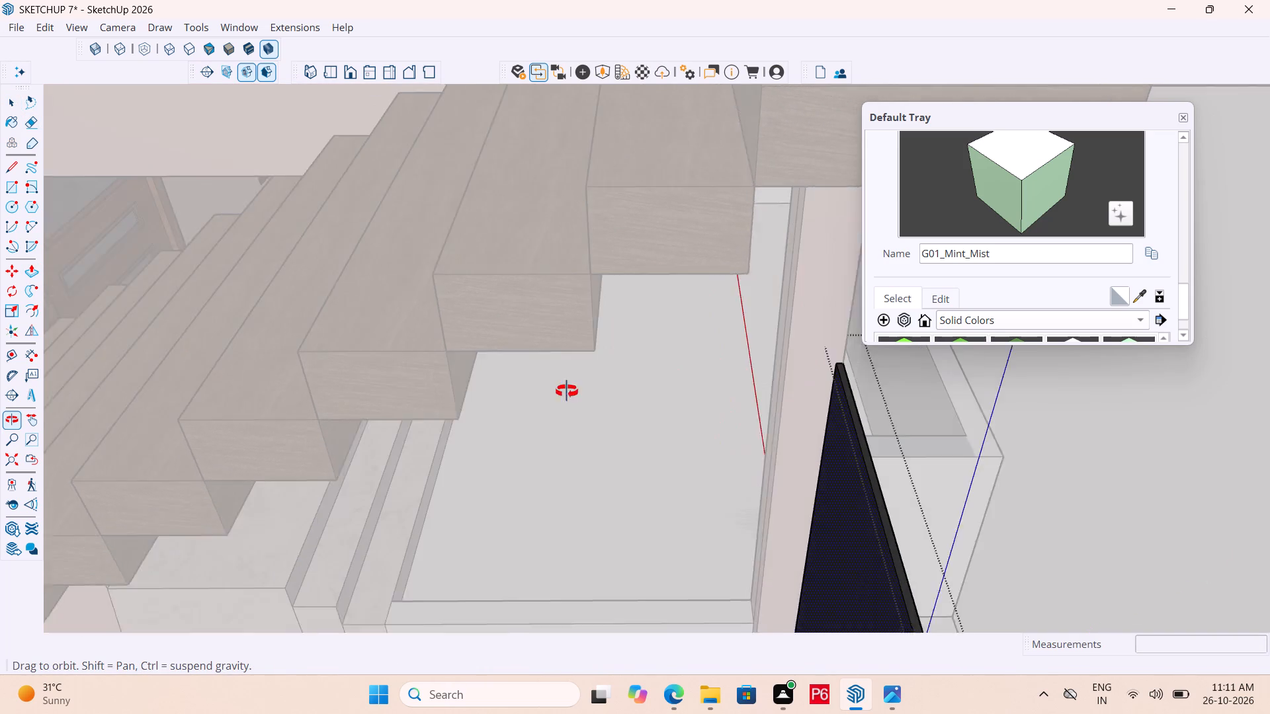
{"action": "middle_click_drag", "start_coordinate": [567, 391], "coordinate": [556, 393]}
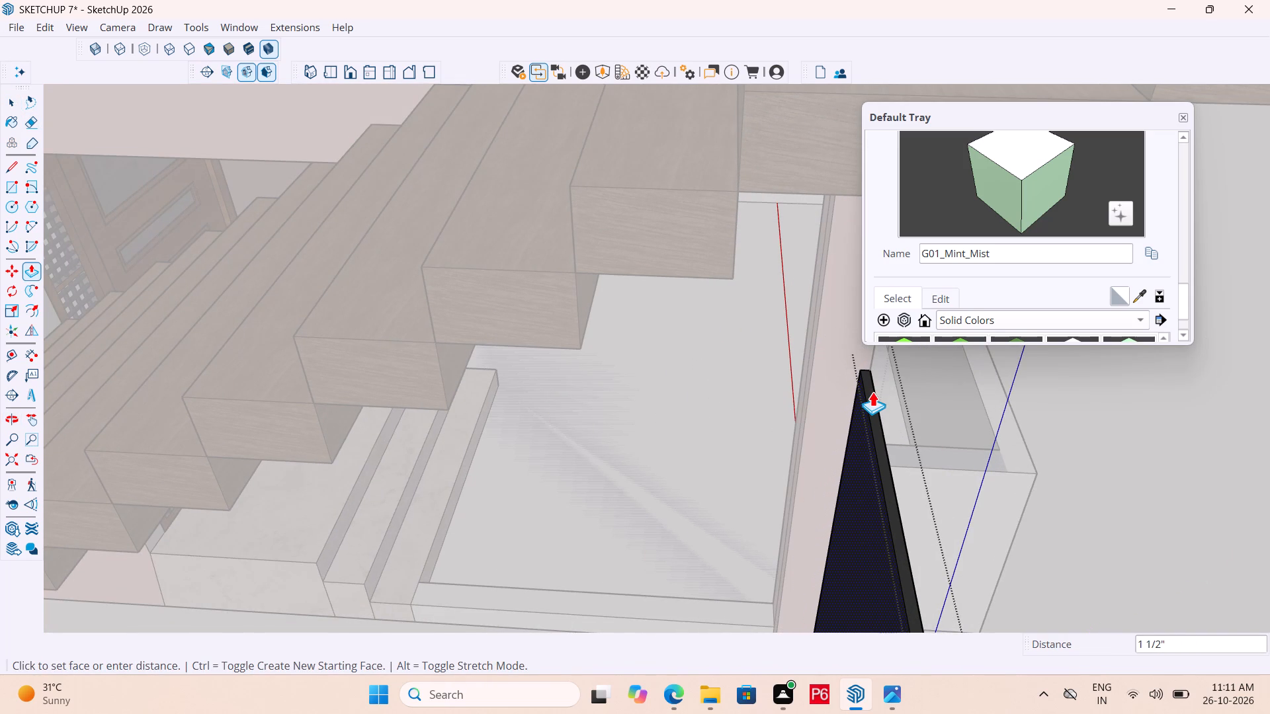
{"action": "left_click", "coordinate": [872, 391]}
{"action": "scroll", "coordinate": [573, 340], "scroll_direction": "down", "scroll_amount": 5}
{"action": "middle_click_drag", "start_coordinate": [757, 411], "coordinate": [663, 383]}
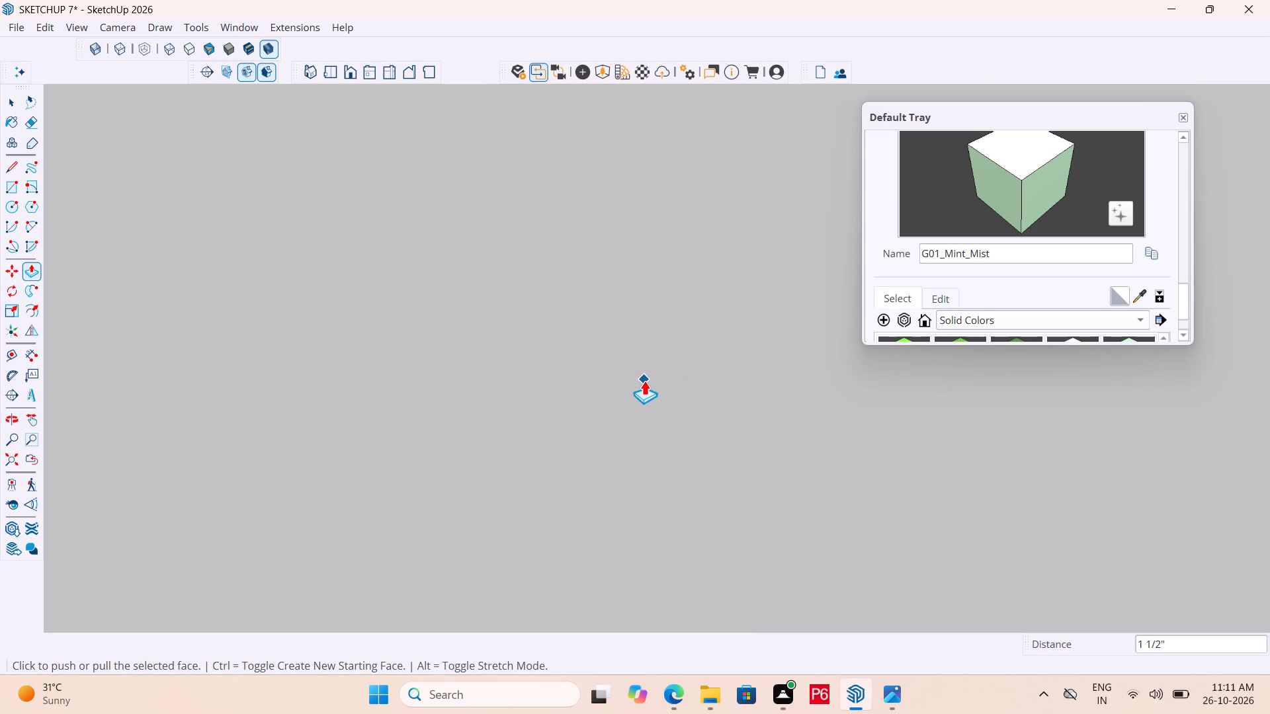
{"action": "key", "text": "ctrl+s"}
{"action": "key", "text": "ctrl+s"}
{"action": "key", "text": "ctrl+s"}
{"action": "key", "text": "ctrl+s"}
{"action": "key", "text": "ctrl+s"}
{"action": "key", "text": "ctrl+s"}
Inside the charcoal gate panel's group, push its top face down 10 1/8" to lower the panel.
{"action": "left_click", "coordinate": [331, 78]}
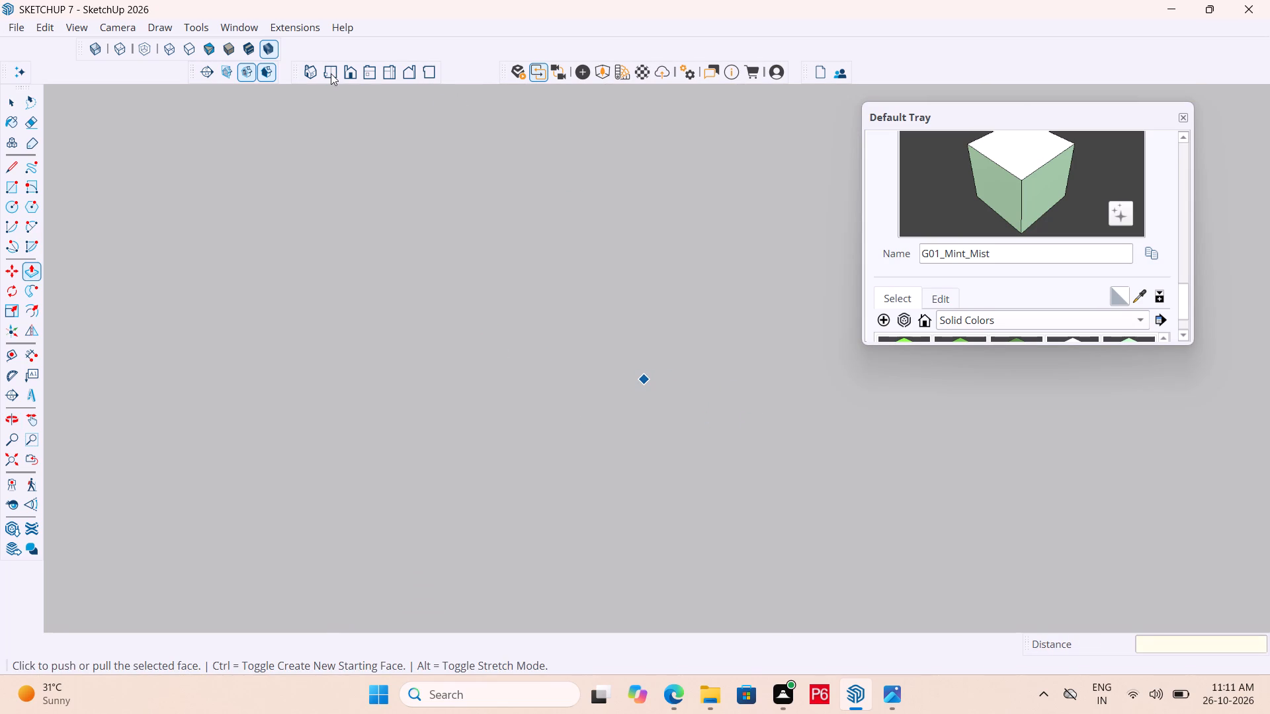
{"action": "left_click", "coordinate": [331, 73]}
{"action": "scroll", "coordinate": [659, 260], "scroll_direction": "down", "scroll_amount": 18}
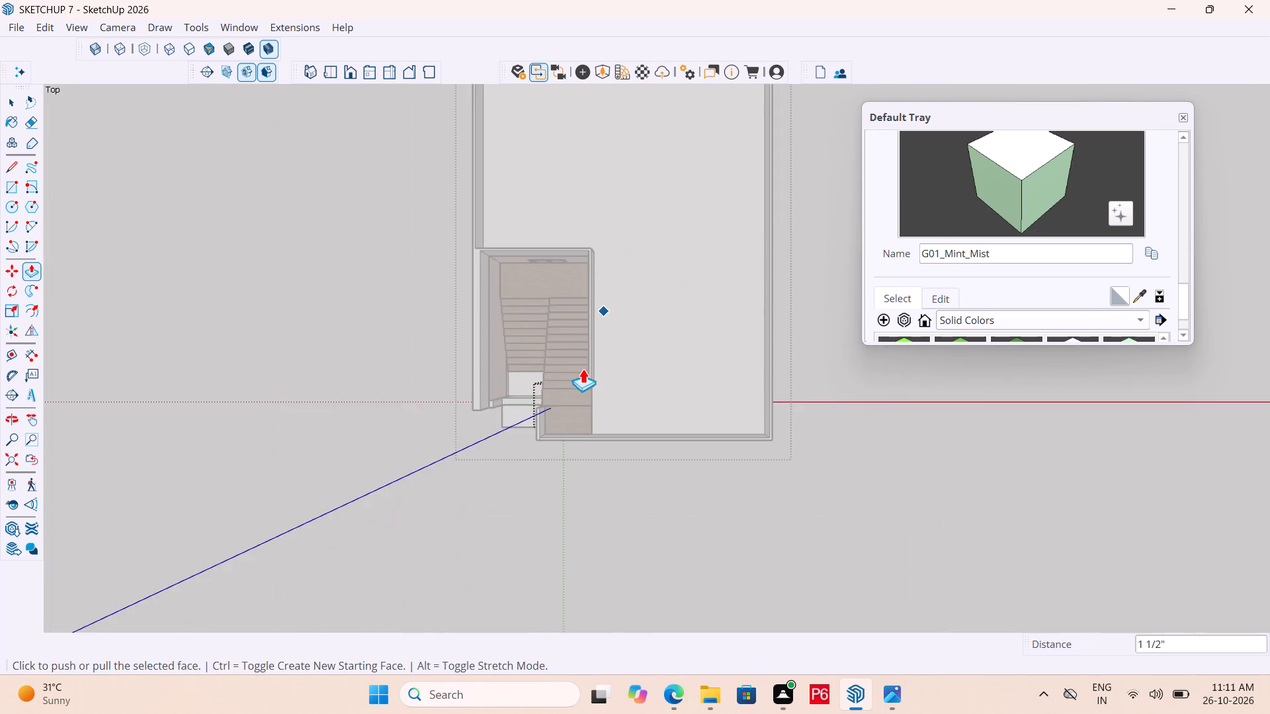
{"action": "middle_click_drag", "start_coordinate": [575, 439], "coordinate": [770, 134]}
{"action": "key", "text": "space"}
{"action": "left_click", "coordinate": [829, 526]}
{"action": "scroll", "coordinate": [628, 407], "scroll_direction": "up", "scroll_amount": 2}
{"action": "middle_click_drag", "start_coordinate": [626, 394], "coordinate": [604, 359]}
{"action": "scroll", "coordinate": [626, 393], "scroll_direction": "up", "scroll_amount": 2}
{"action": "scroll", "coordinate": [586, 479], "scroll_direction": "up", "scroll_amount": 5}
{"action": "scroll", "coordinate": [561, 339], "scroll_direction": "up", "scroll_amount": 6}
{"action": "scroll", "coordinate": [626, 363], "scroll_direction": "up", "scroll_amount": 3}
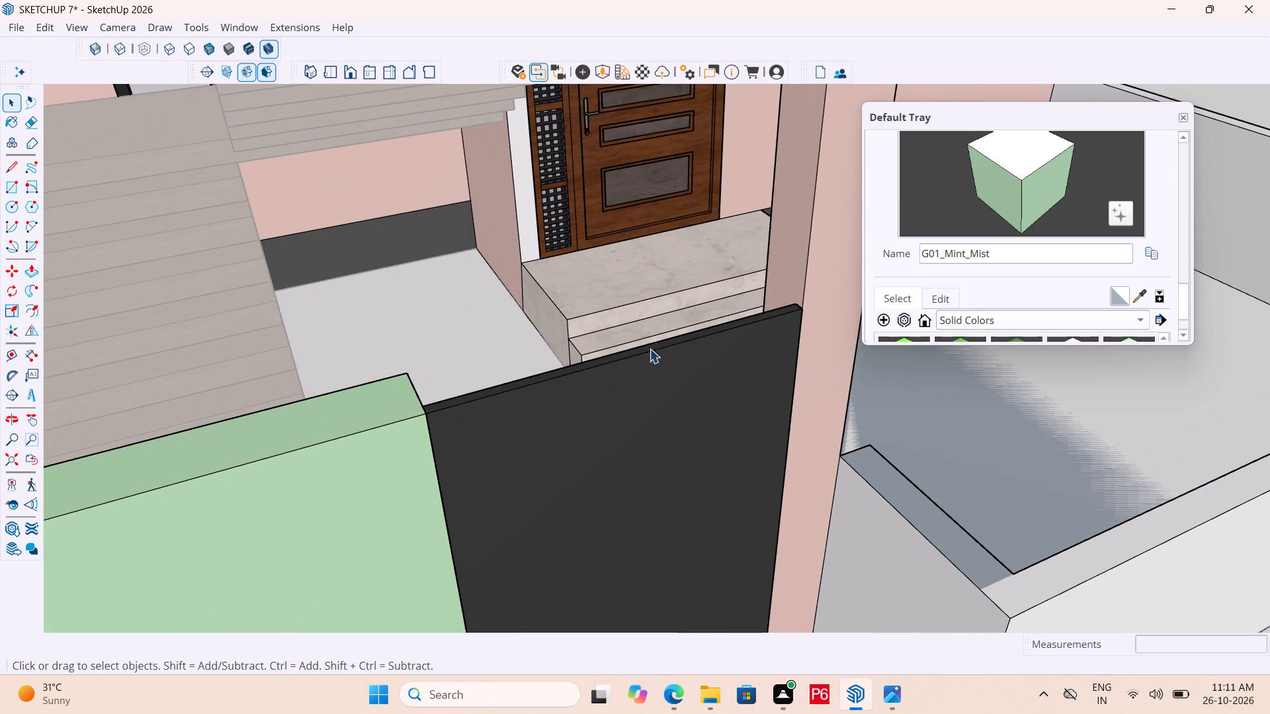
{"action": "left_click", "coordinate": [669, 348]}
{"action": "triple_click", "coordinate": [669, 348]}
{"action": "scroll", "coordinate": [677, 340], "scroll_direction": "up", "scroll_amount": 3}
{"action": "left_click", "coordinate": [685, 340]}
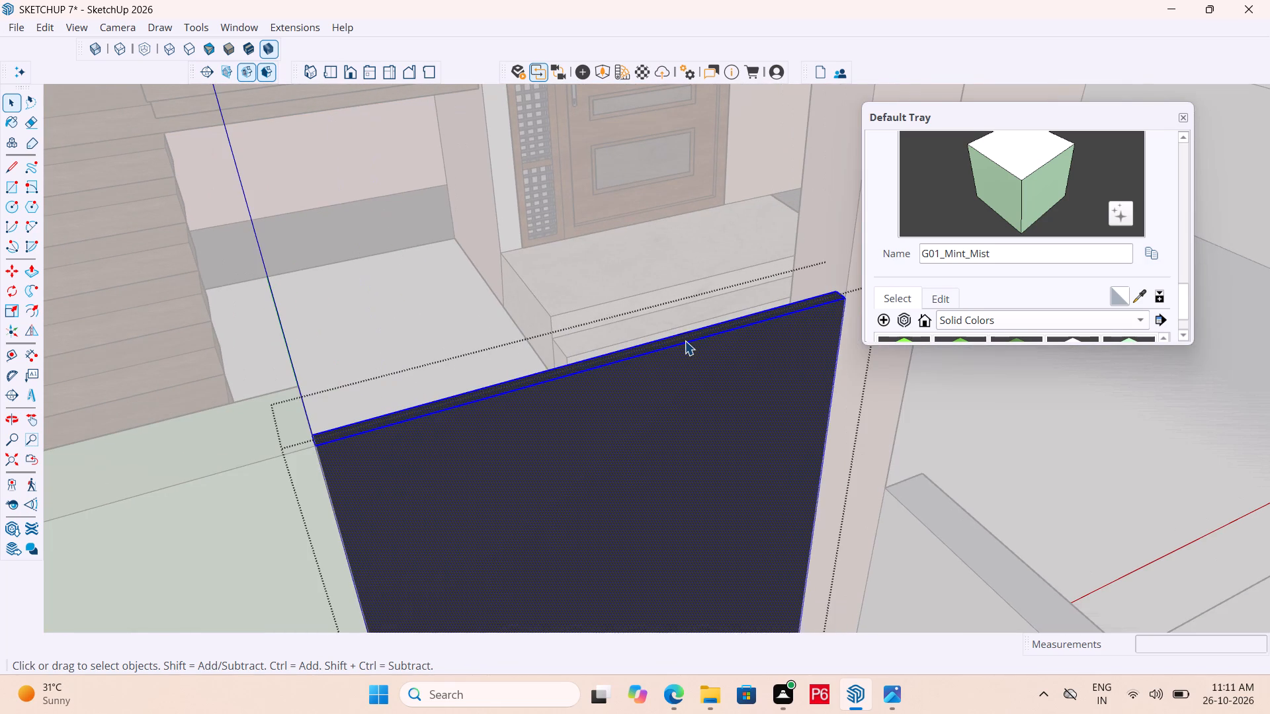
{"action": "scroll", "coordinate": [686, 339], "scroll_direction": "up", "scroll_amount": 4}
{"action": "double_click", "coordinate": [695, 338]}
{"action": "key", "text": "p"}
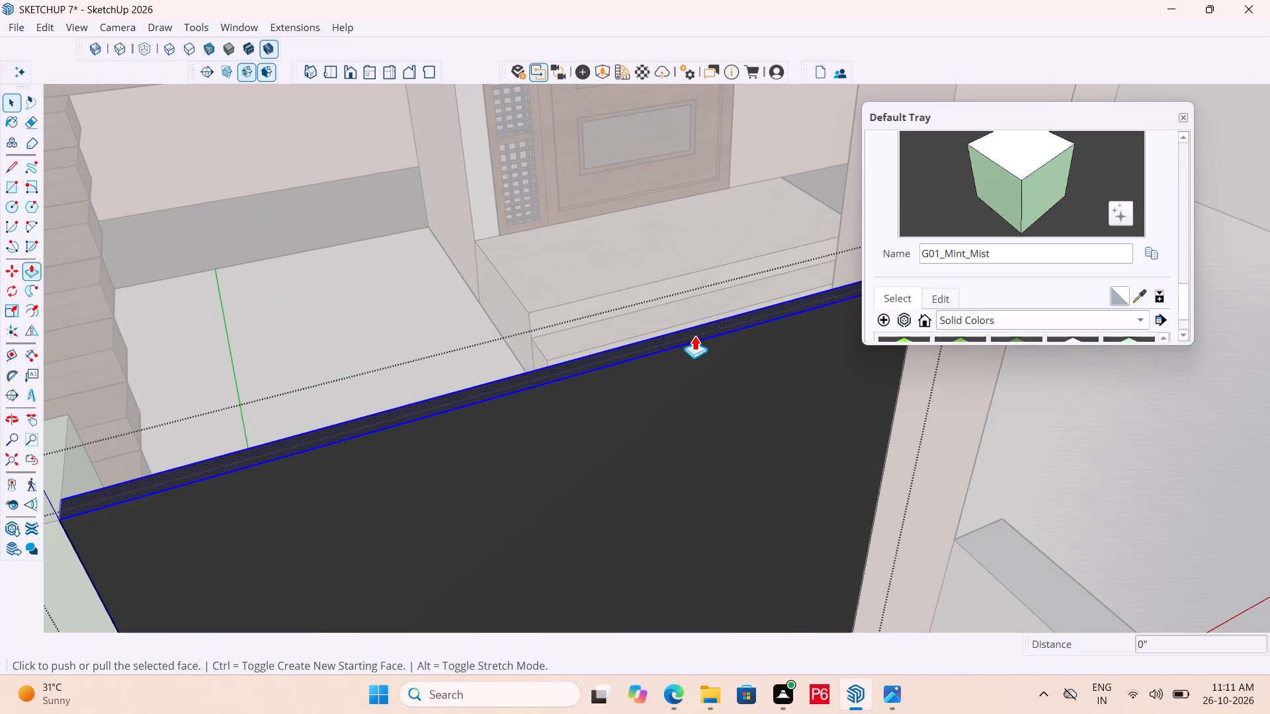
{"action": "left_click", "coordinate": [695, 335]}
{"action": "left_click", "coordinate": [720, 462]}
{"action": "scroll", "coordinate": [506, 235], "scroll_direction": "down", "scroll_amount": 6}
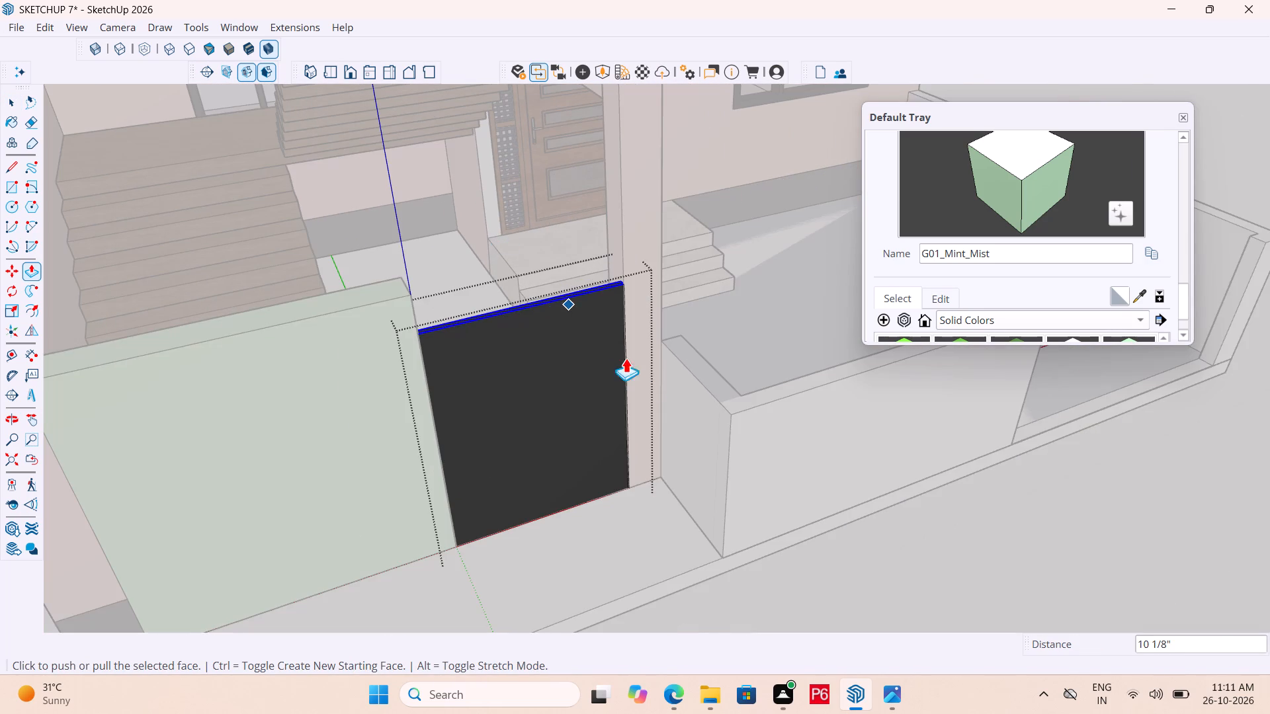
Push the charcoal gate panel's top face down a further 5 1/4" and save the model.
{"action": "middle_click_drag", "start_coordinate": [565, 360], "coordinate": [356, 358]}
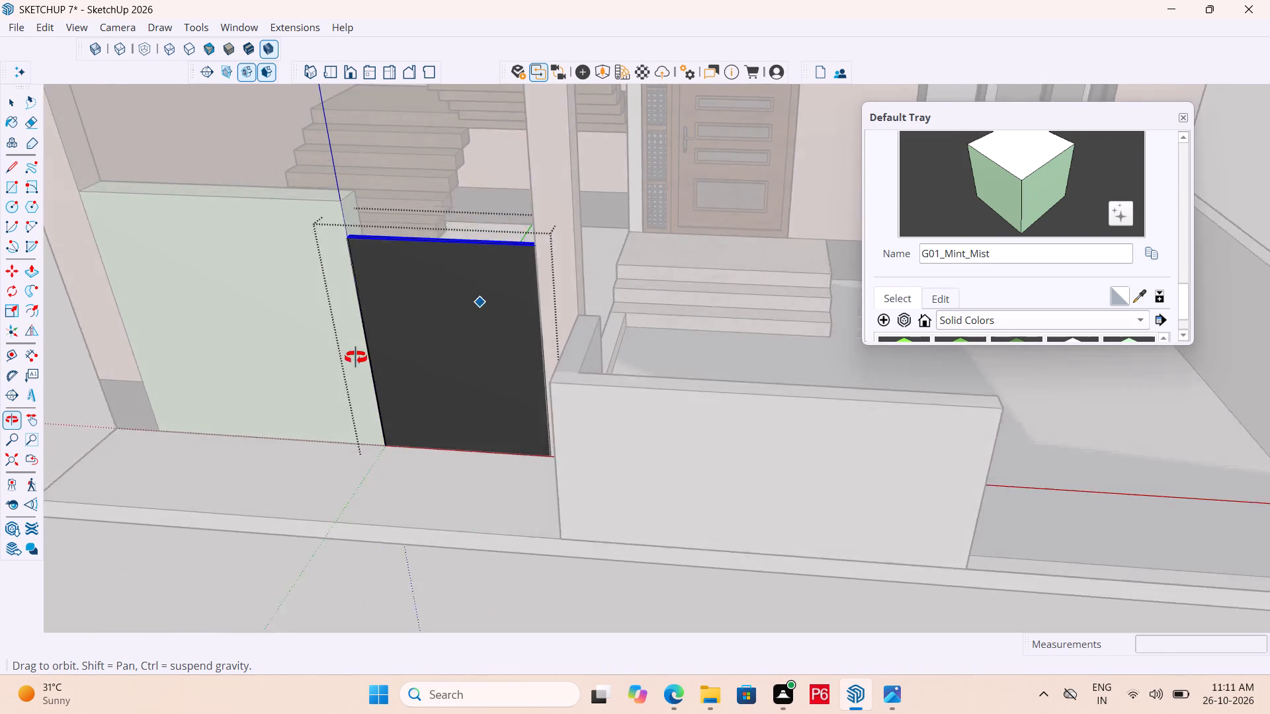
{"action": "middle_click_drag", "start_coordinate": [356, 358], "coordinate": [350, 377]}
{"action": "scroll", "coordinate": [427, 319], "scroll_direction": "up", "scroll_amount": 9}
{"action": "scroll", "coordinate": [549, 251], "scroll_direction": "up", "scroll_amount": 4}
{"action": "left_click", "coordinate": [559, 251]}
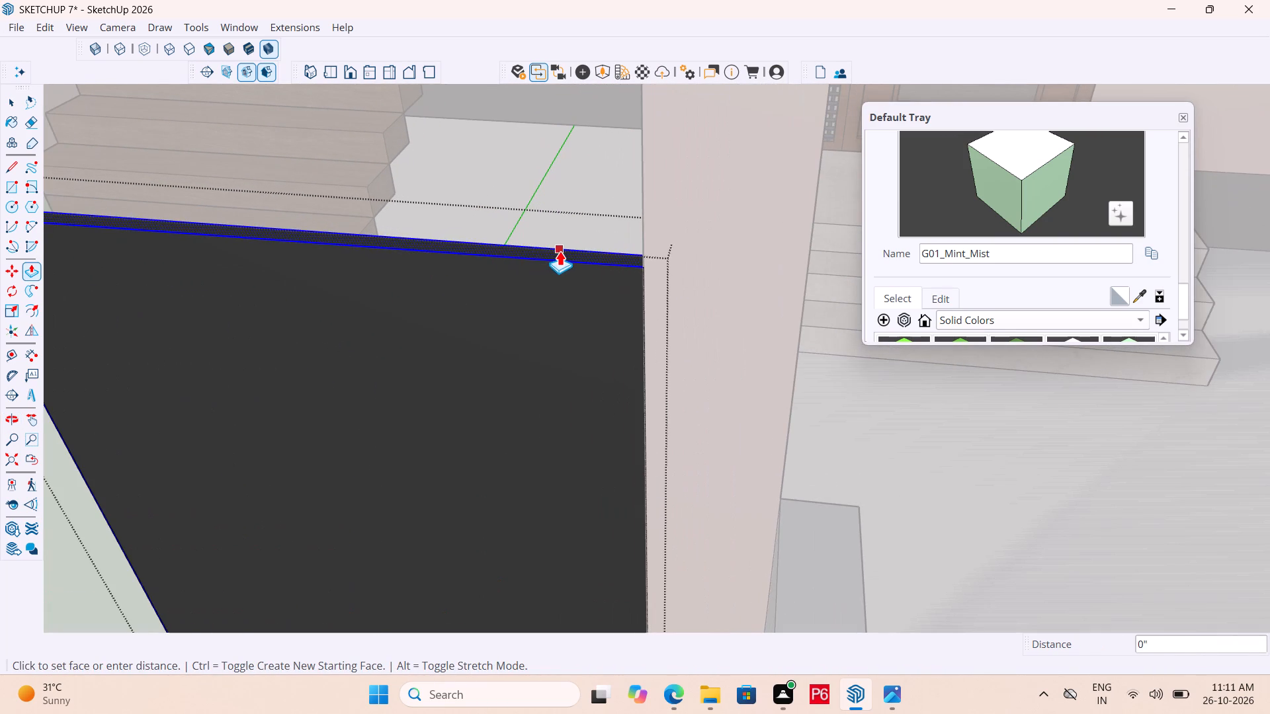
{"action": "left_click", "coordinate": [564, 314]}
{"action": "scroll", "coordinate": [632, 241], "scroll_direction": "down", "scroll_amount": 4}
{"action": "key", "text": "ctrl+s"}
{"action": "key", "text": "ctrl+s"}
{"action": "key", "text": "ctrl+s"}
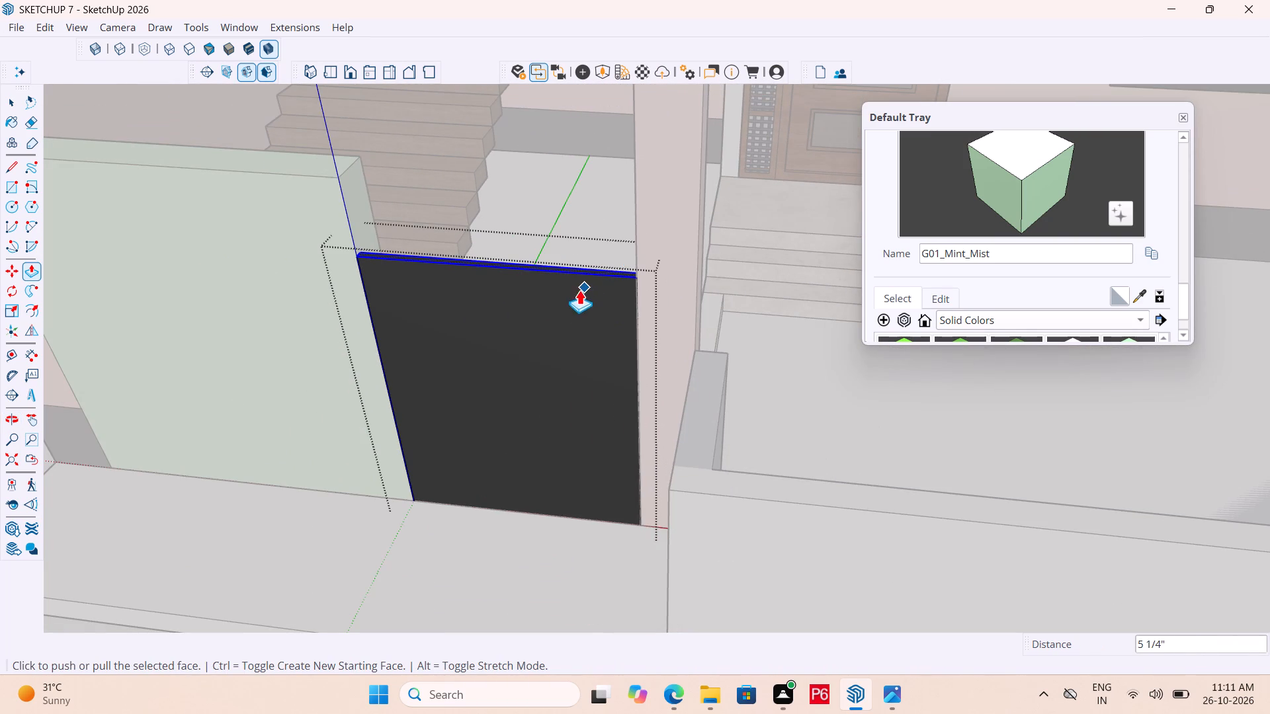
Exit the group, copy the charcoal panel from its bottom corner to the front porch wall's end at the entrance opening, and save.
{"action": "middle_click_drag", "start_coordinate": [564, 303], "coordinate": [441, 193]}
{"action": "middle_click_drag", "start_coordinate": [497, 286], "coordinate": [589, 323]}
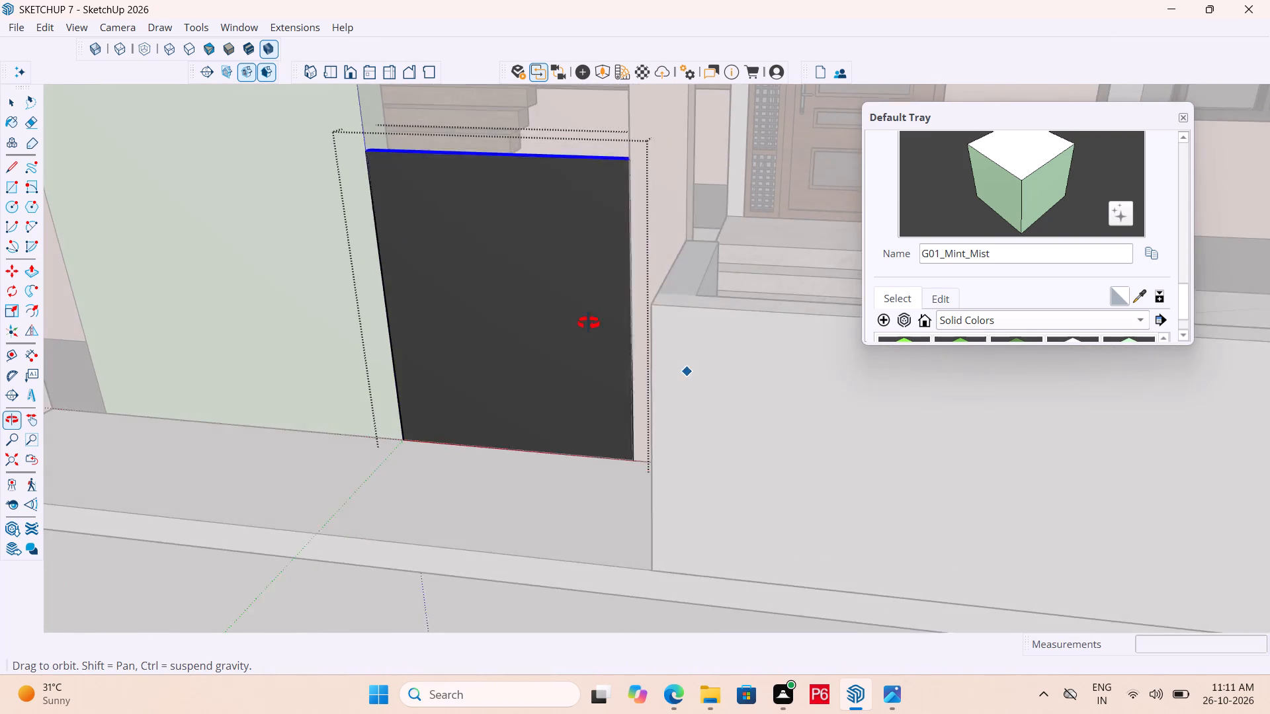
{"action": "middle_click_drag", "start_coordinate": [589, 323], "coordinate": [553, 395]}
{"action": "key", "text": "space"}
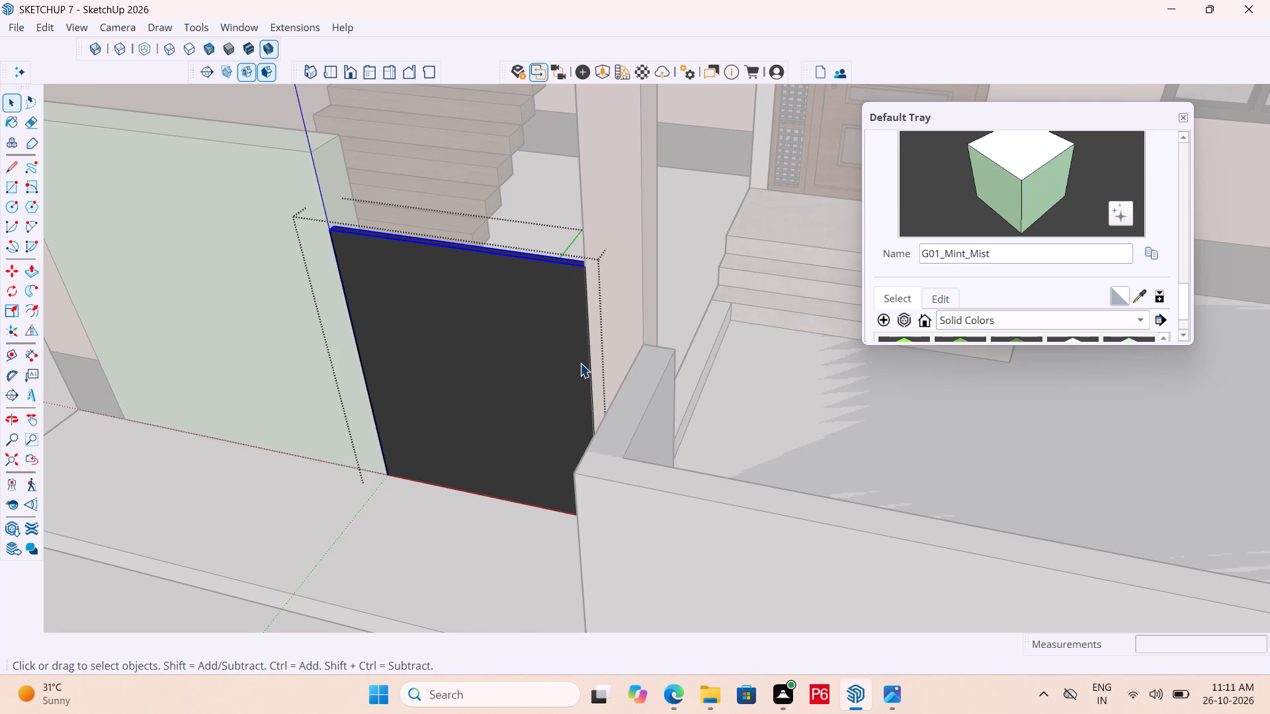
{"action": "scroll", "coordinate": [427, 251], "scroll_direction": "down", "scroll_amount": 6}
{"action": "scroll", "coordinate": [346, 274], "scroll_direction": "down", "scroll_amount": 6}
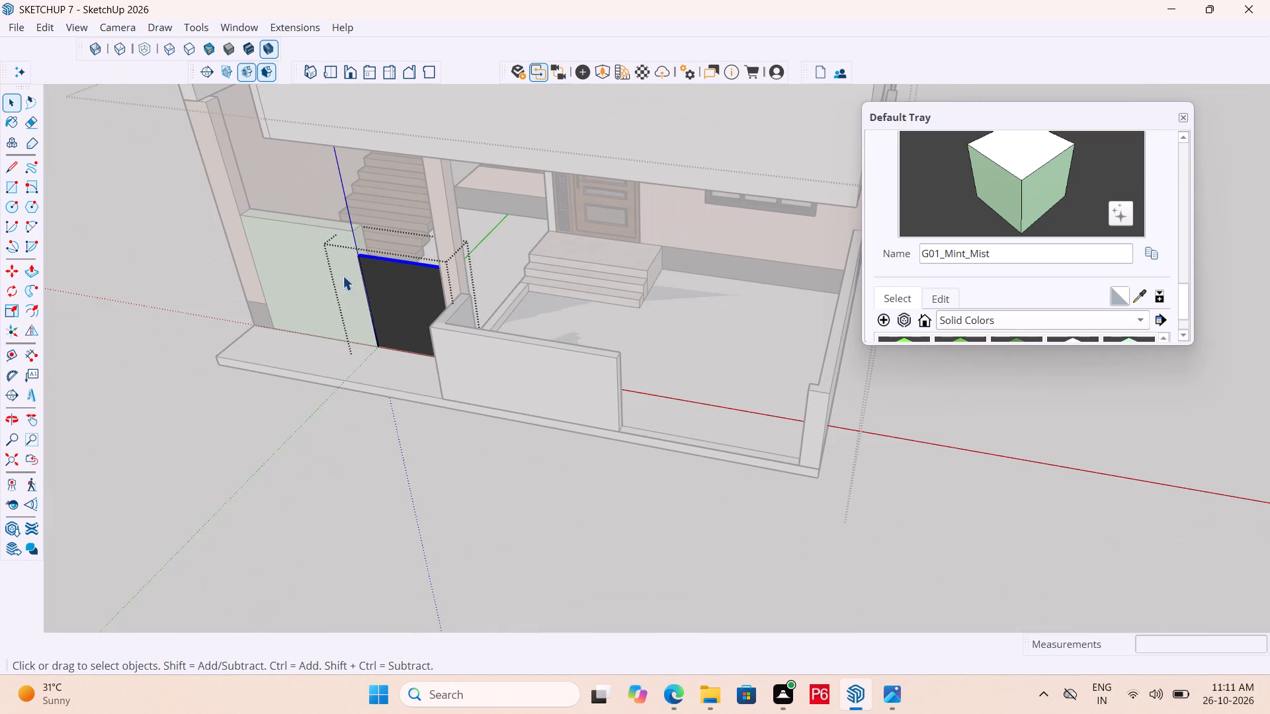
{"action": "key", "text": "space"}
{"action": "left_click", "coordinate": [400, 456]}
{"action": "left_click", "coordinate": [400, 283]}
{"action": "scroll", "coordinate": [429, 327], "scroll_direction": "up", "scroll_amount": 2}
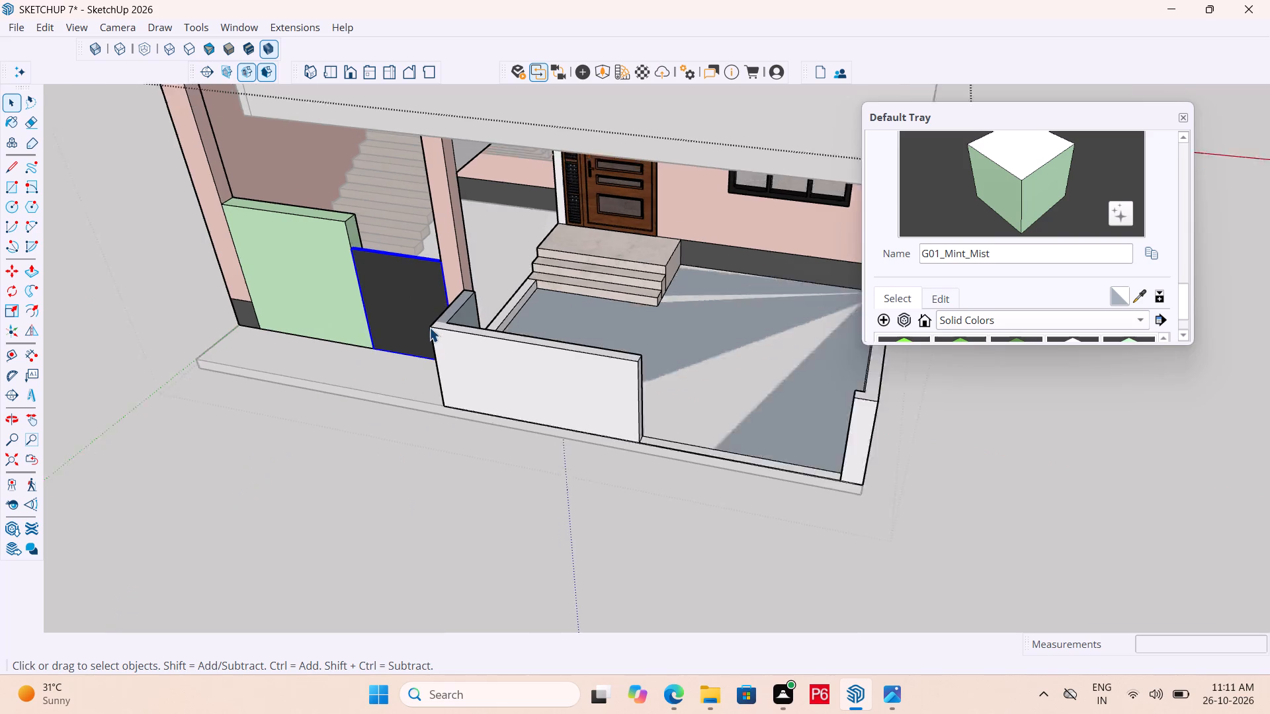
{"action": "scroll", "coordinate": [429, 327], "scroll_direction": "up", "scroll_amount": 3}
{"action": "middle_click_drag", "start_coordinate": [429, 327], "coordinate": [518, 330]}
{"action": "key", "text": "m"}
{"action": "scroll", "coordinate": [518, 330], "scroll_direction": "up", "scroll_amount": 1}
{"action": "left_click", "coordinate": [349, 401]}
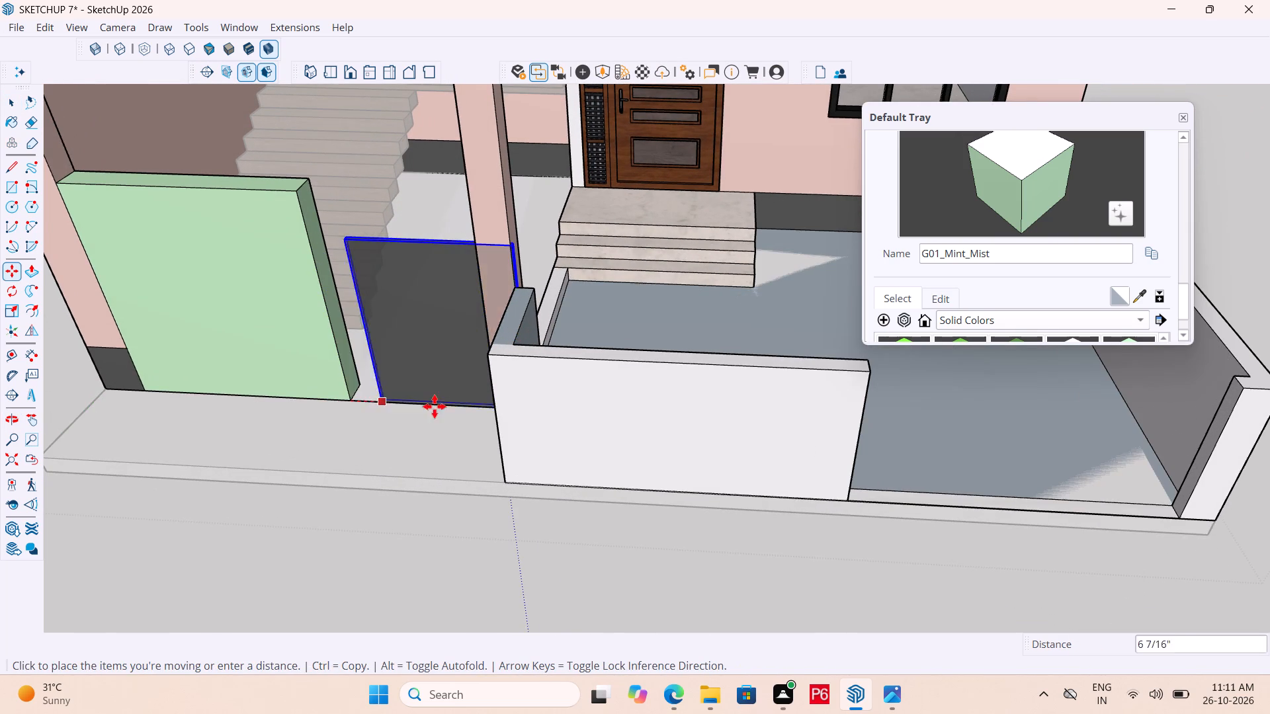
{"action": "middle_click_drag", "start_coordinate": [910, 514], "coordinate": [707, 469]}
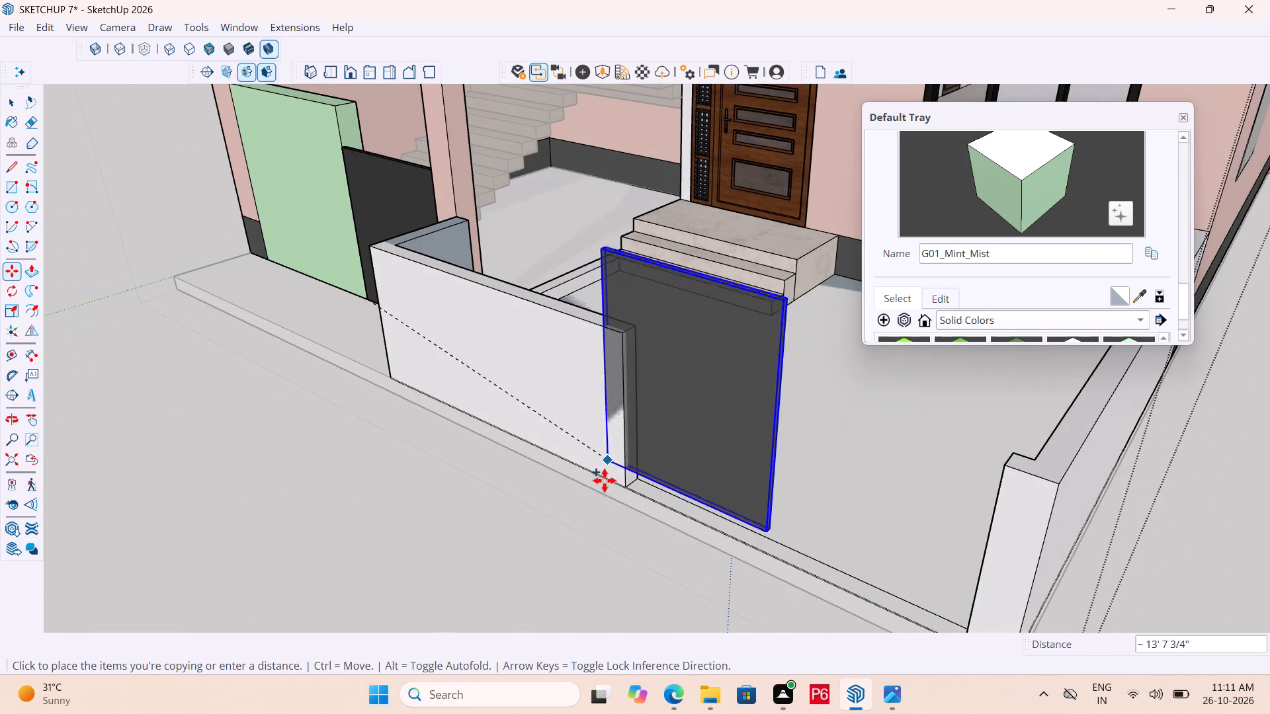
{"action": "left_click", "coordinate": [631, 491]}
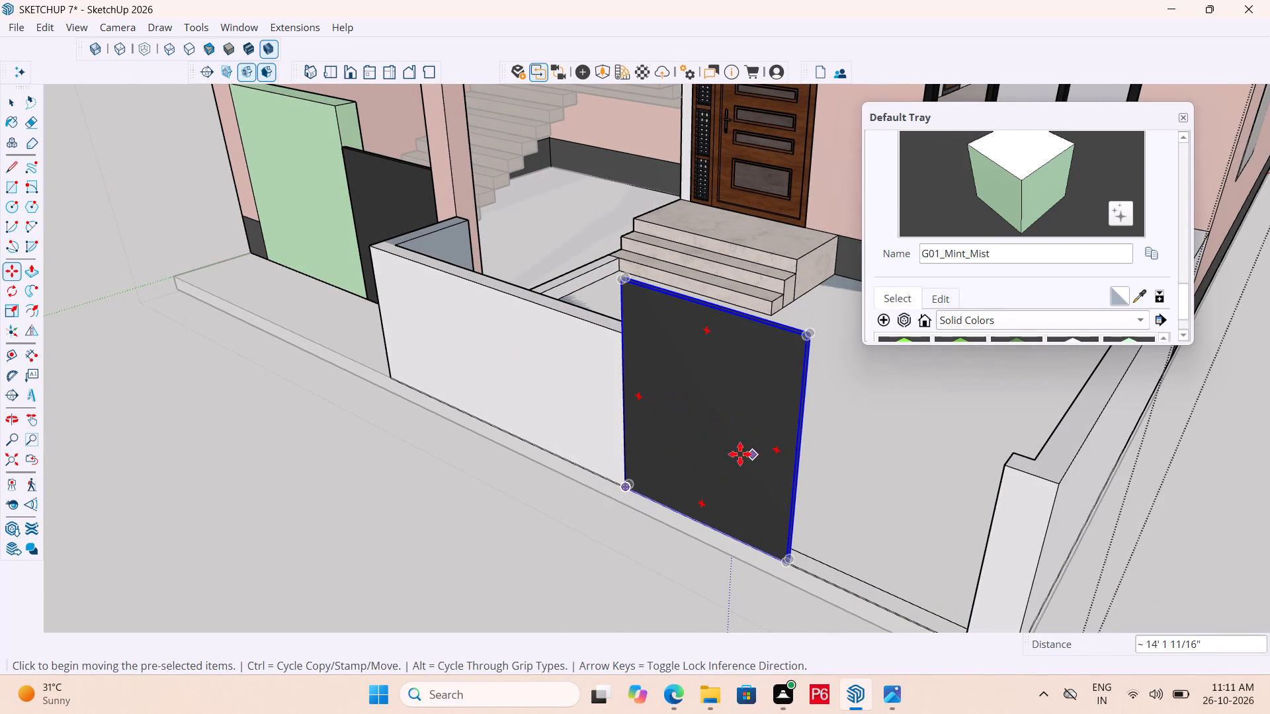
{"action": "key", "text": "ctrl+s"}
{"action": "key", "text": "ctrl+s"}
{"action": "key", "text": "ctrl+s"}
{"action": "key", "text": "ctrl+s"}
{"action": "key", "text": "ctrl+s"}
Copy the new charcoal panel across the entrance opening so its outer bottom corner meets the far wall stub.
{"action": "scroll", "coordinate": [400, 370], "scroll_direction": "down", "scroll_amount": 2}
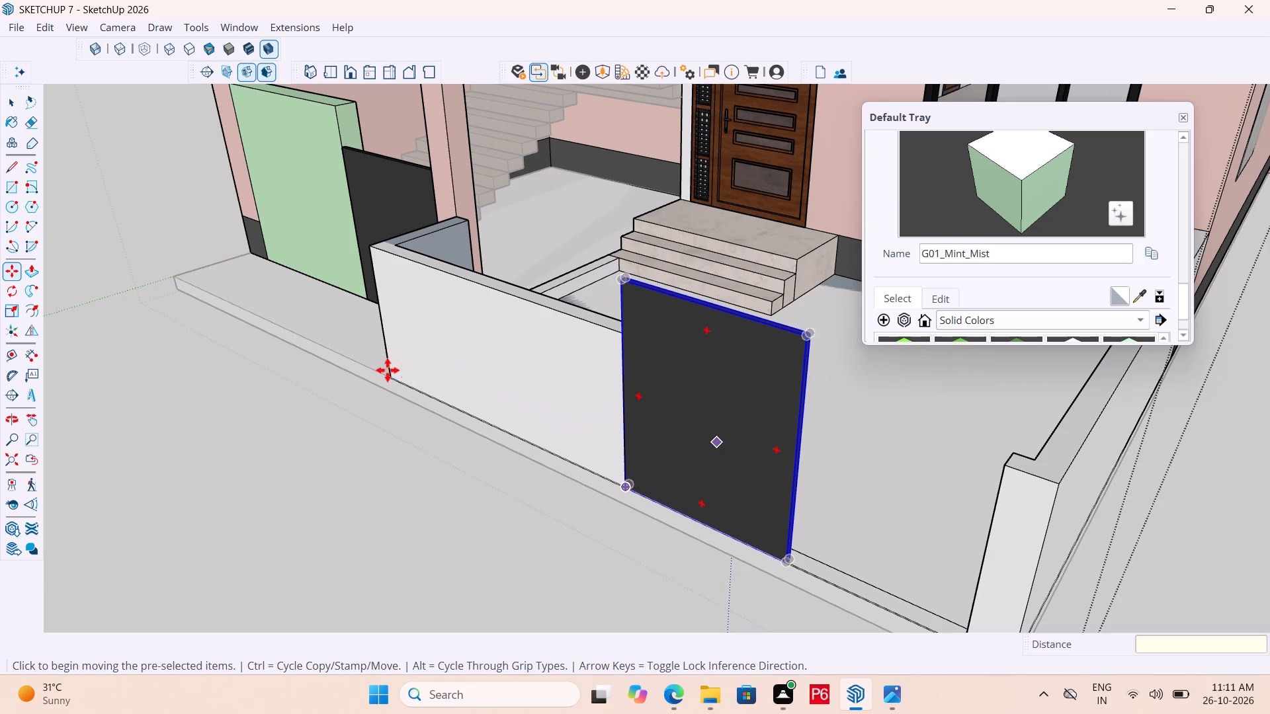
{"action": "scroll", "coordinate": [388, 370], "scroll_direction": "down", "scroll_amount": 4}
{"action": "scroll", "coordinate": [234, 329], "scroll_direction": "down", "scroll_amount": 4}
{"action": "key", "text": "space"}
{"action": "scroll", "coordinate": [556, 466], "scroll_direction": "up", "scroll_amount": 13}
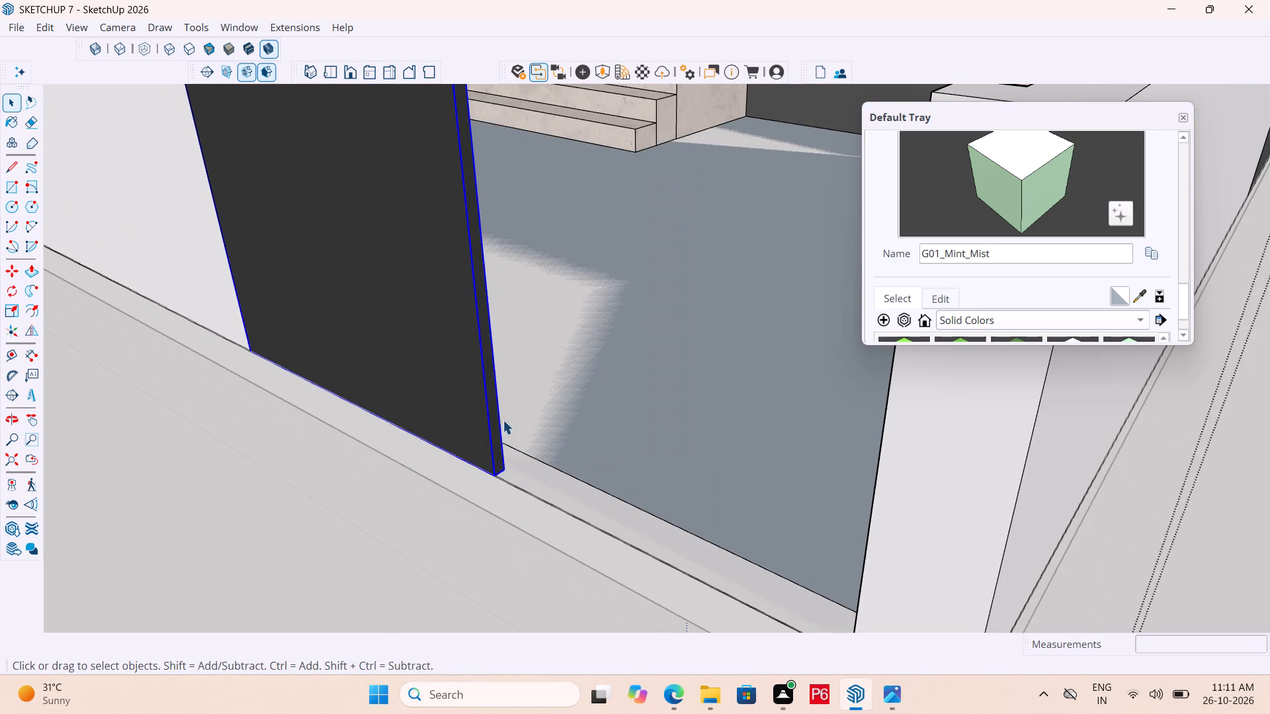
{"action": "scroll", "coordinate": [552, 336], "scroll_direction": "down", "scroll_amount": 7}
{"action": "middle_click_drag", "start_coordinate": [507, 412], "coordinate": [768, 430]}
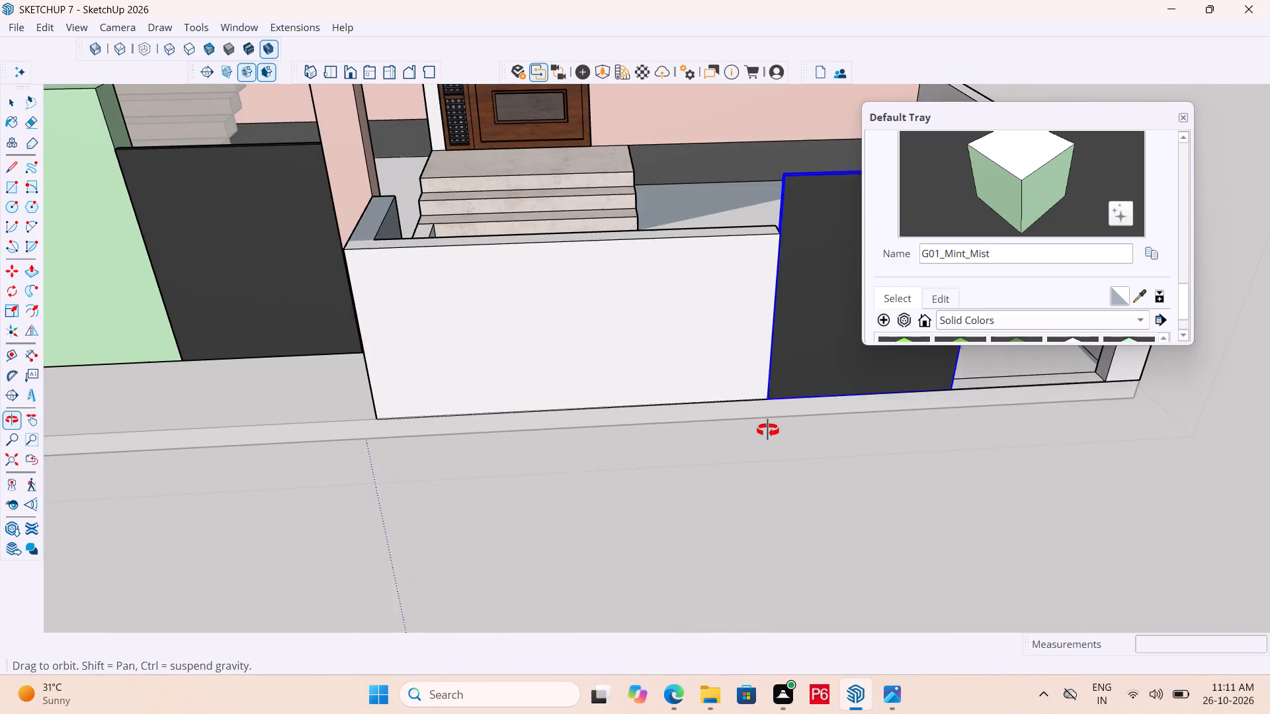
{"action": "middle_click_drag", "start_coordinate": [768, 430], "coordinate": [642, 433]}
{"action": "key", "text": "space"}
{"action": "left_click", "coordinate": [695, 358]}
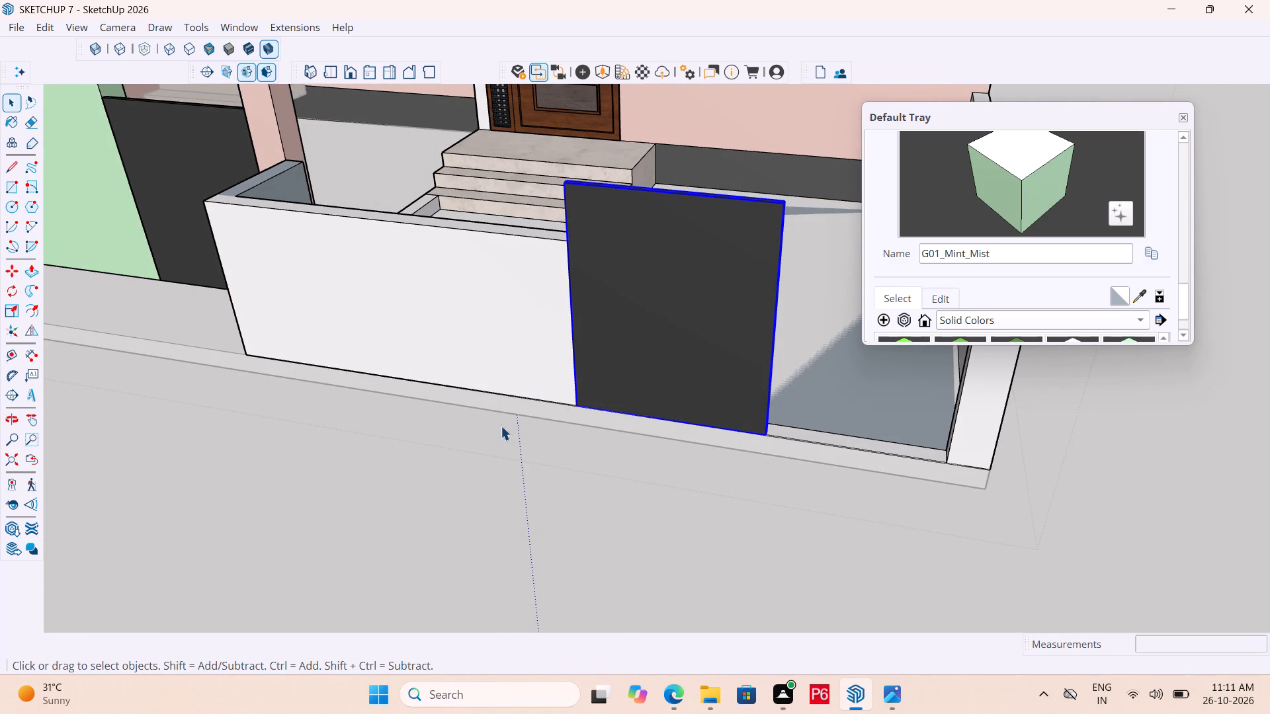
{"action": "key", "text": "m"}
{"action": "left_click", "coordinate": [770, 438]}
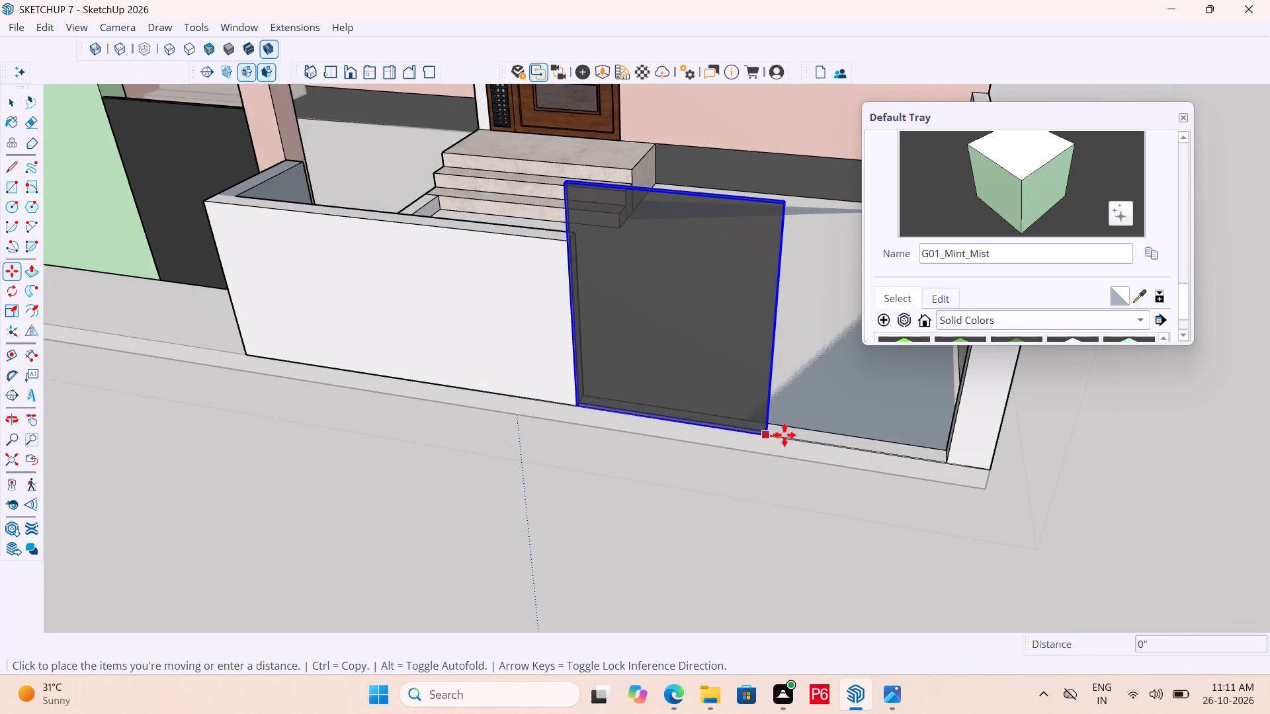
{"action": "left_click", "coordinate": [950, 463]}
Scale the newly copied charcoal gate panel narrower from its inner edge, reducing its overlap with the neighbouring panel.
{"action": "scroll", "coordinate": [398, 501], "scroll_direction": "down", "scroll_amount": 1}
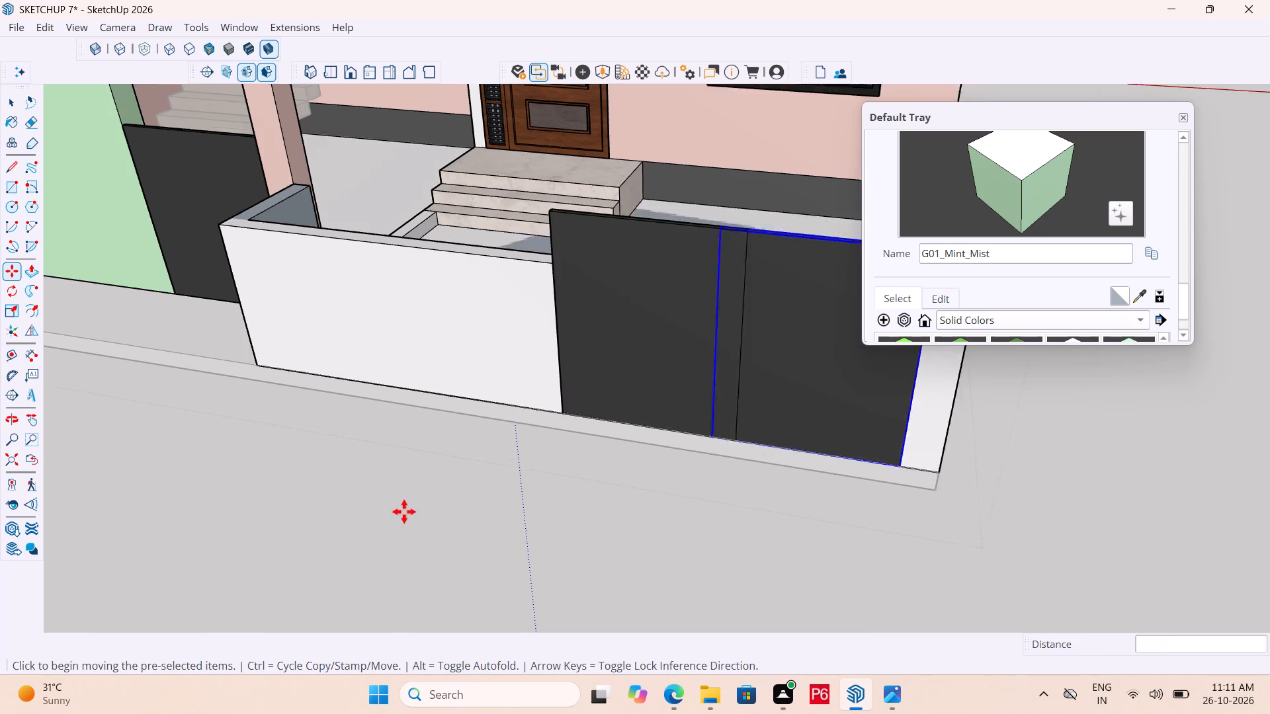
{"action": "scroll", "coordinate": [404, 512], "scroll_direction": "down", "scroll_amount": 4}
{"action": "middle_click_drag", "start_coordinate": [576, 460], "coordinate": [517, 483]}
{"action": "scroll", "coordinate": [597, 378], "scroll_direction": "up", "scroll_amount": 6}
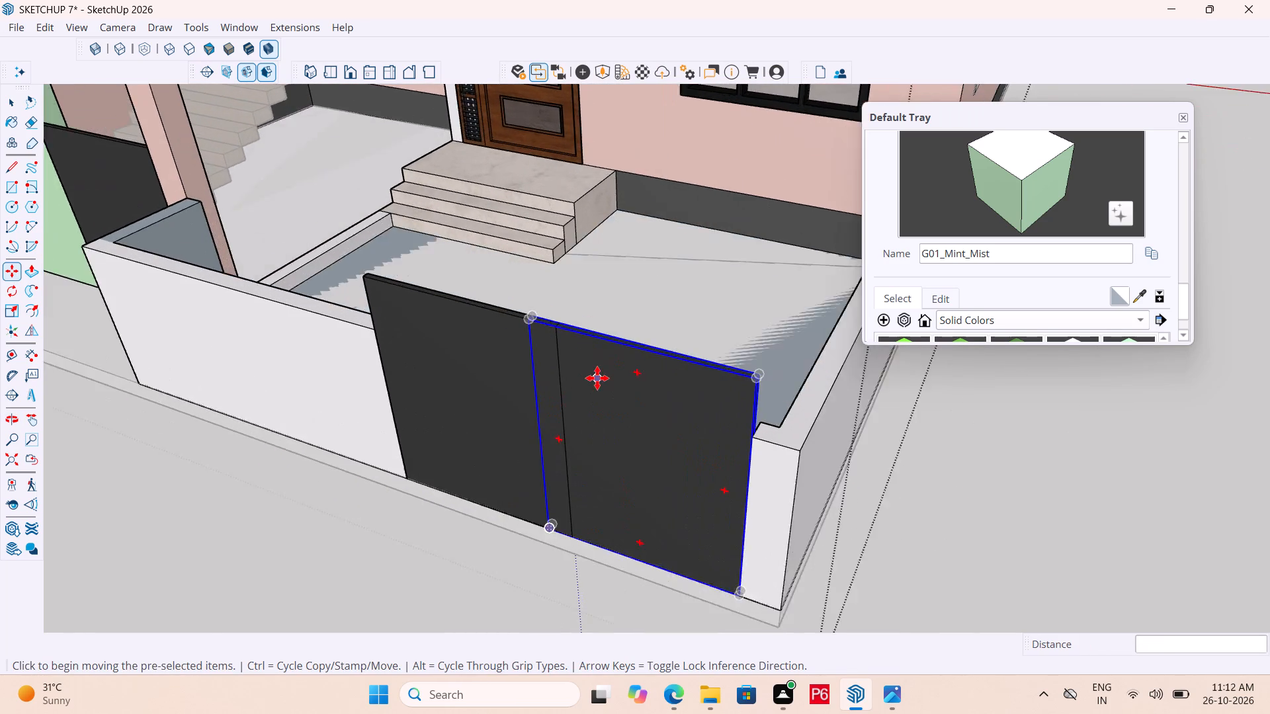
{"action": "scroll", "coordinate": [552, 312], "scroll_direction": "up", "scroll_amount": 6}
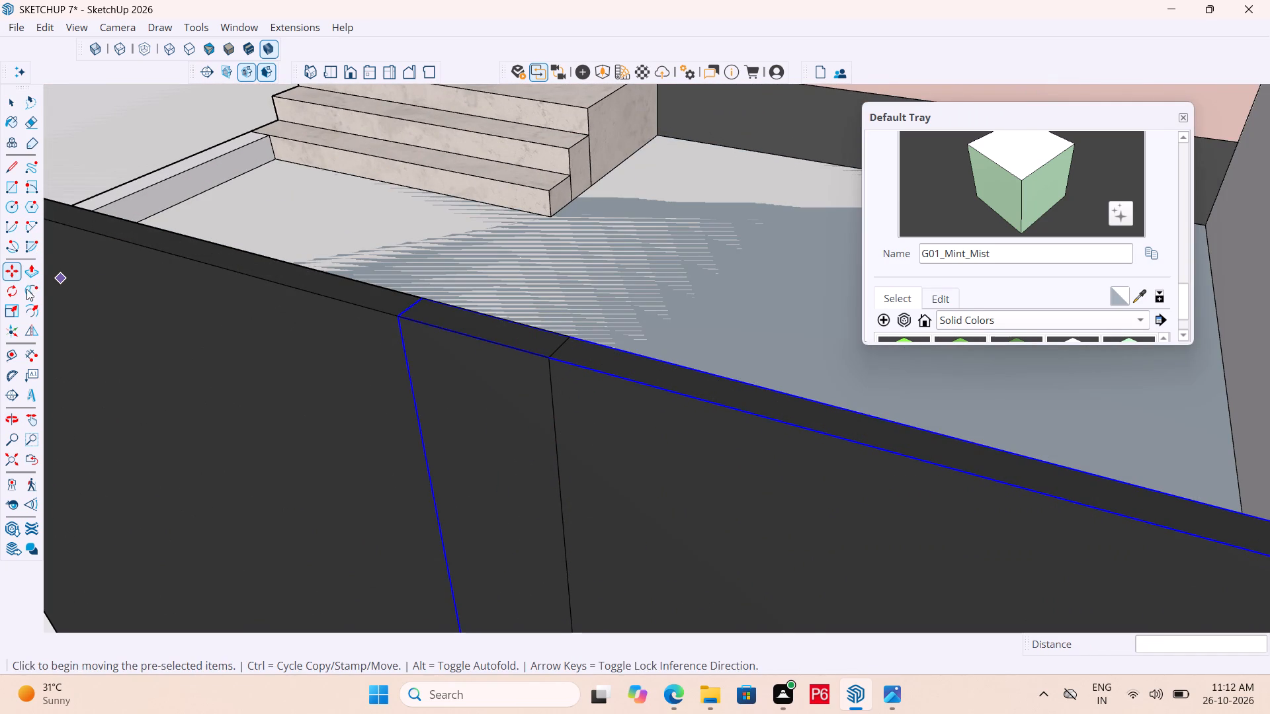
{"action": "left_click", "coordinate": [16, 305]}
{"action": "scroll", "coordinate": [356, 247], "scroll_direction": "down", "scroll_amount": 7}
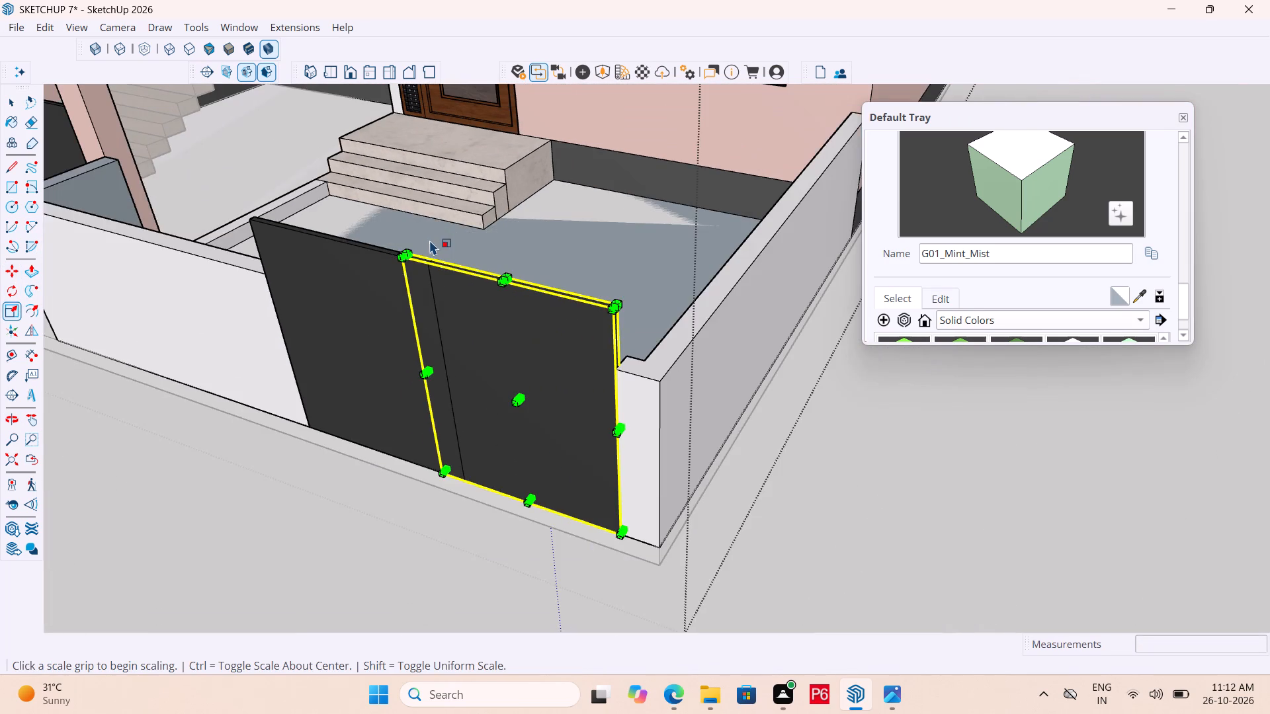
{"action": "middle_click_drag", "start_coordinate": [451, 263], "coordinate": [564, 294]}
{"action": "scroll", "coordinate": [609, 327], "scroll_direction": "up", "scroll_amount": 6}
{"action": "scroll", "coordinate": [355, 389], "scroll_direction": "up", "scroll_amount": 5}
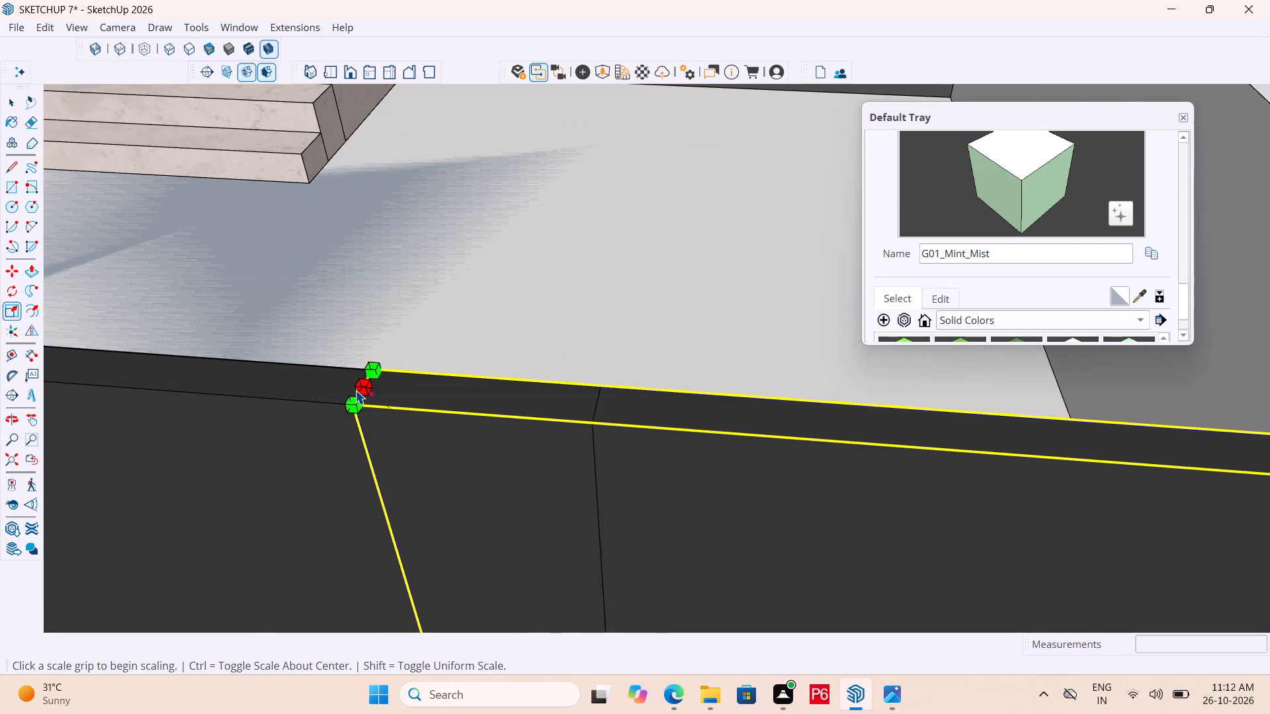
{"action": "scroll", "coordinate": [356, 389], "scroll_direction": "up", "scroll_amount": 2}
{"action": "left_click", "coordinate": [363, 381]}
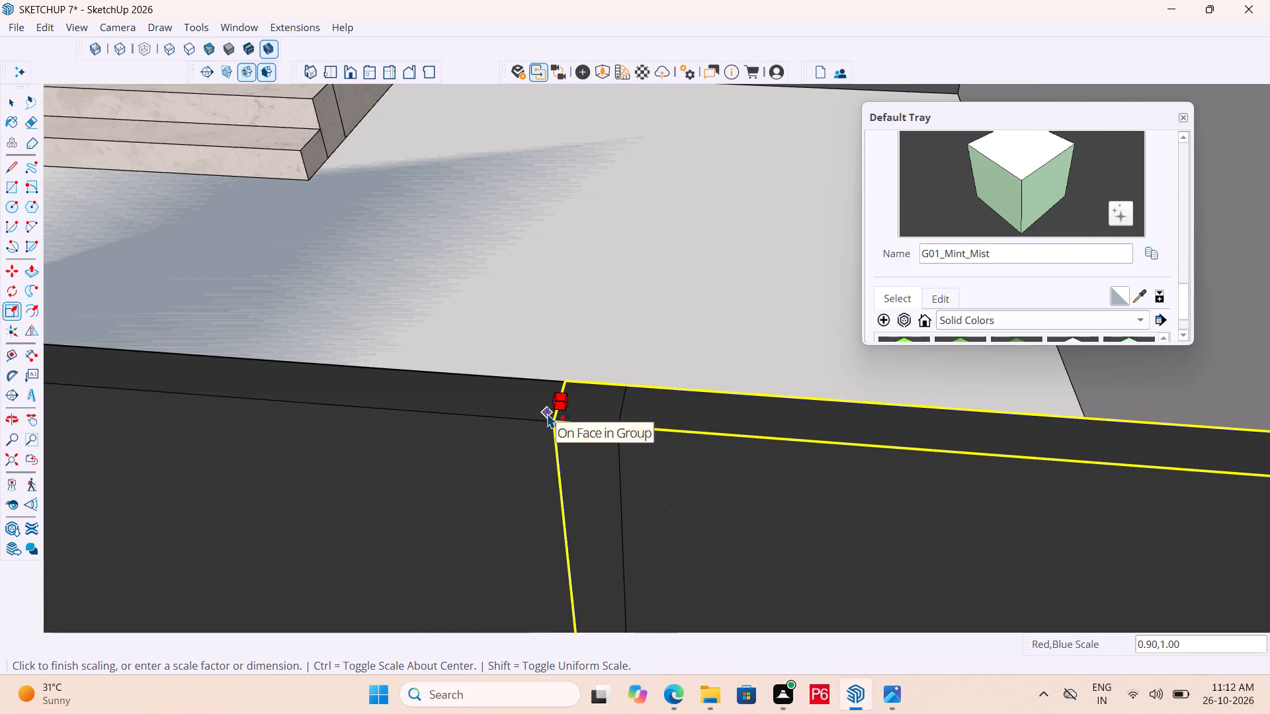
{"action": "left_click", "coordinate": [523, 405]}
Scale the other front gate panel narrower until its edge meets the copied panel's inner edge, save, and clear the selection.
{"action": "key", "text": "space"}
{"action": "left_click", "coordinate": [432, 392]}
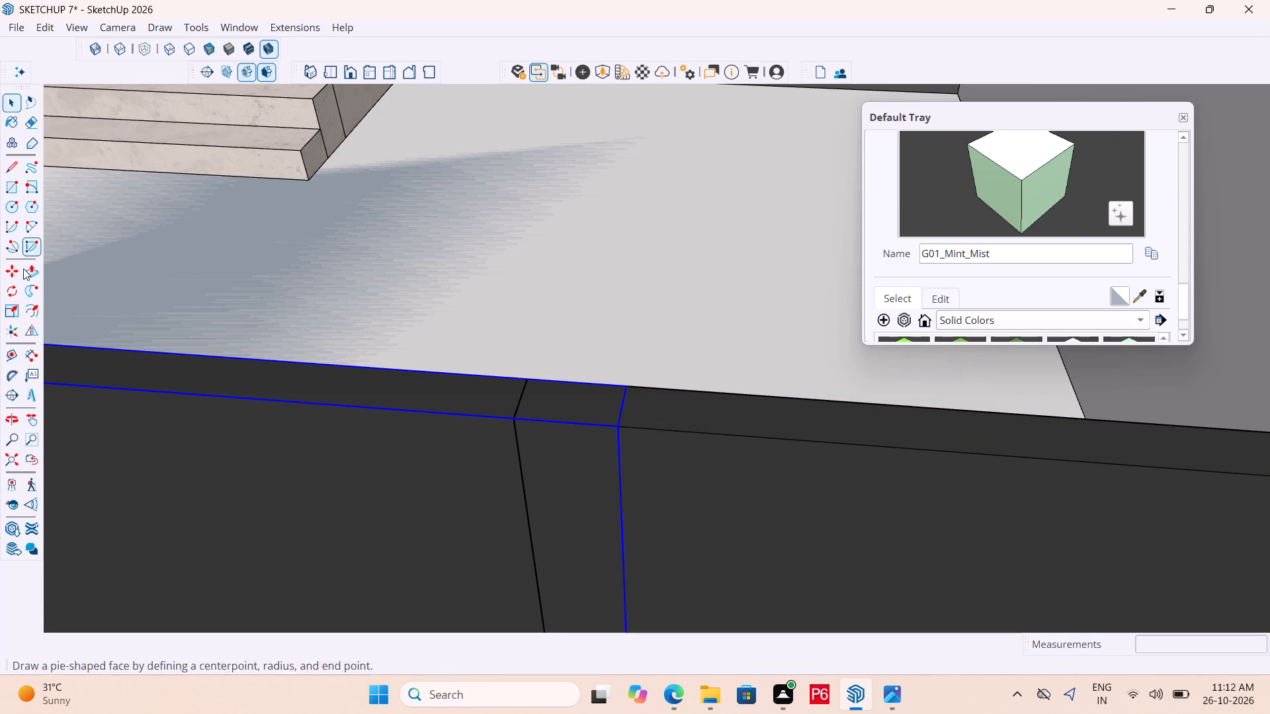
{"action": "left_click", "coordinate": [17, 308]}
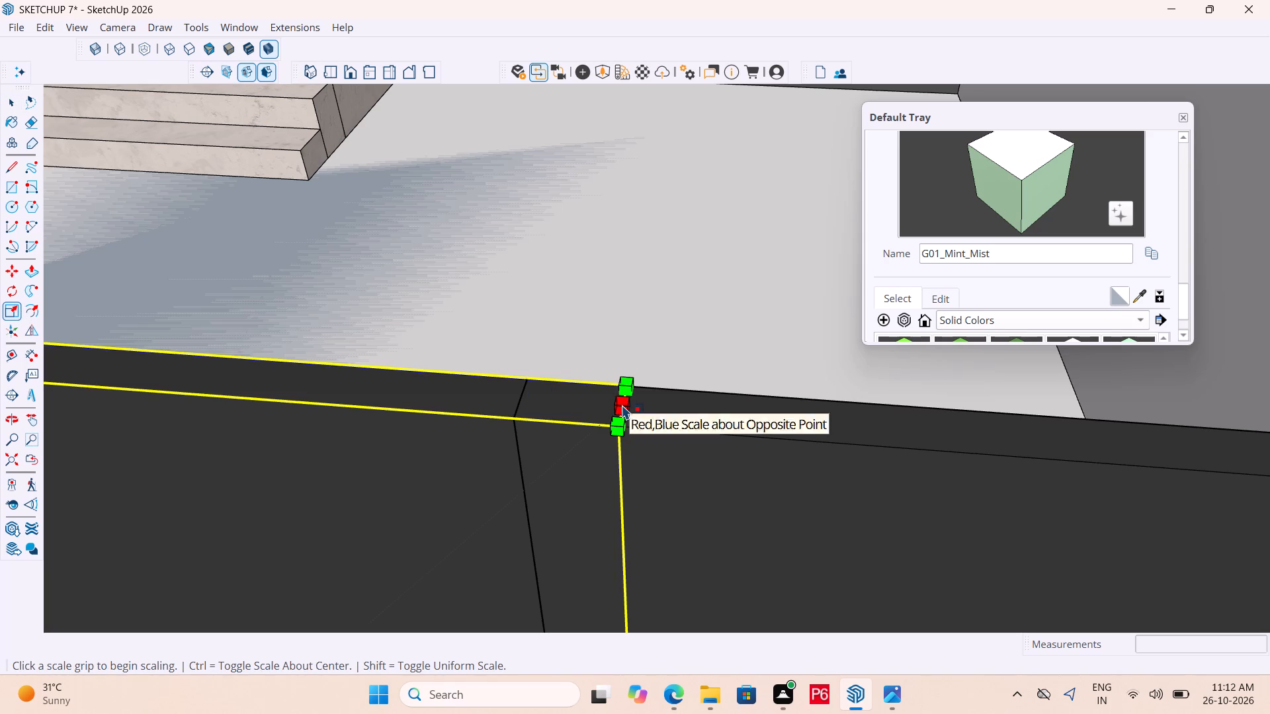
{"action": "left_click", "coordinate": [622, 405]}
{"action": "left_click", "coordinate": [527, 387]}
{"action": "scroll", "coordinate": [533, 257], "scroll_direction": "down", "scroll_amount": 7}
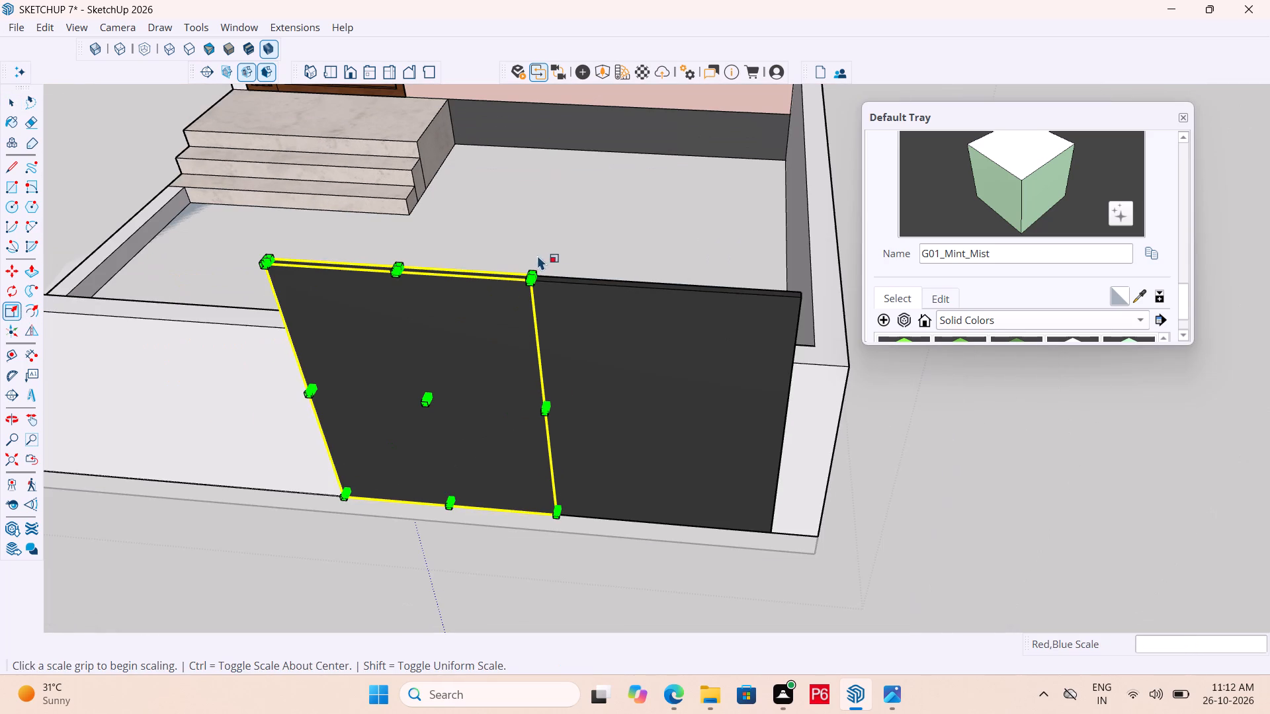
{"action": "key", "text": "ctrl+s"}
{"action": "key", "text": "ctrl+s"}
{"action": "key", "text": "ctrl+s"}
{"action": "key", "text": "ctrl+s"}
{"action": "key", "text": "ctrl+s"}
{"action": "key", "text": "space"}
{"action": "left_click", "coordinate": [931, 422]}
{"action": "key", "text": "space"}
{"action": "left_click", "coordinate": [929, 419]}
Inspect the paired gate panels, porch and house front from several sides, and save the model.
{"action": "middle_click_drag", "start_coordinate": [726, 469], "coordinate": [700, 444]}
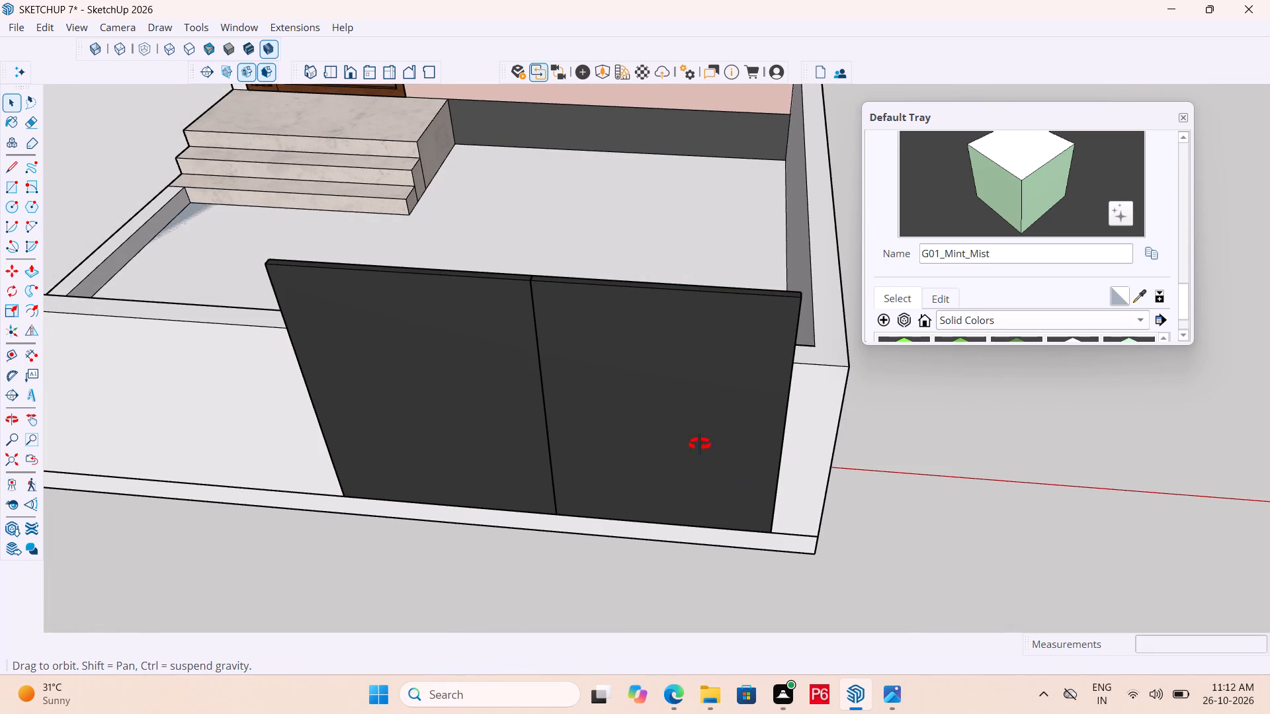
{"action": "middle_click_drag", "start_coordinate": [700, 444], "coordinate": [617, 298]}
{"action": "scroll", "coordinate": [632, 334], "scroll_direction": "down", "scroll_amount": 4}
{"action": "middle_click_drag", "start_coordinate": [606, 374], "coordinate": [21, 487]}
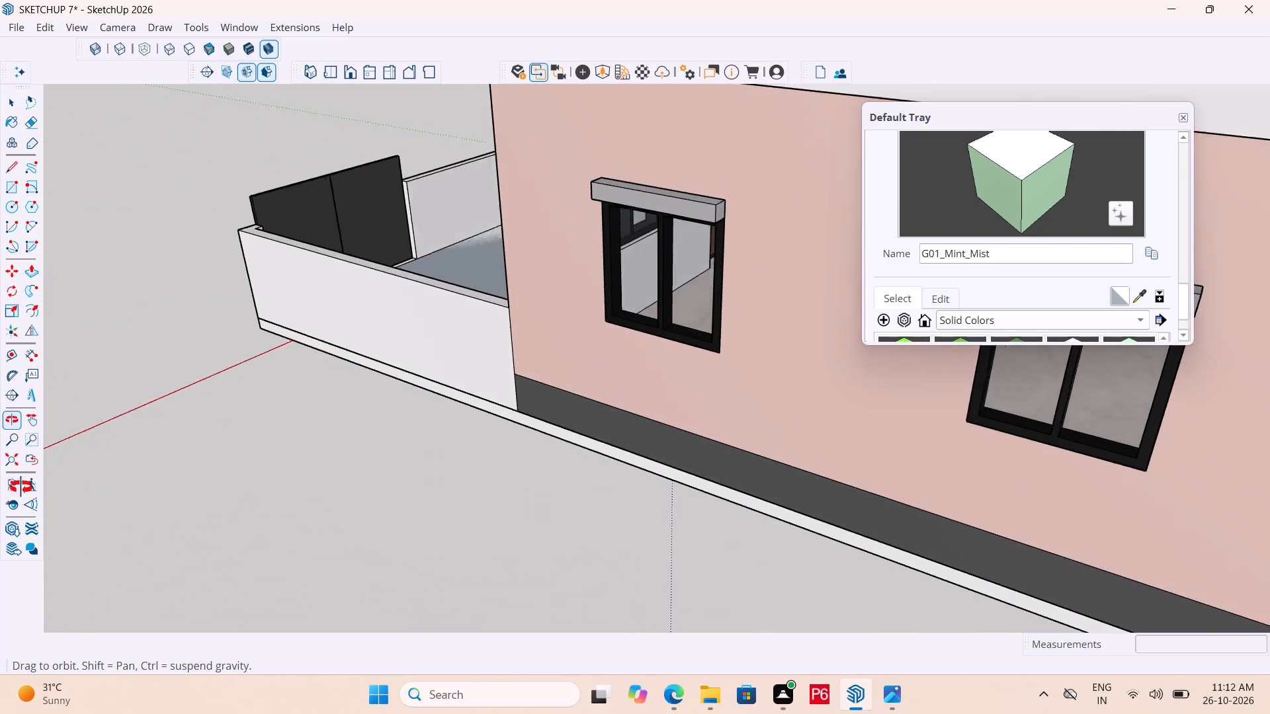
{"action": "middle_click_drag", "start_coordinate": [21, 487], "coordinate": [637, 463]}
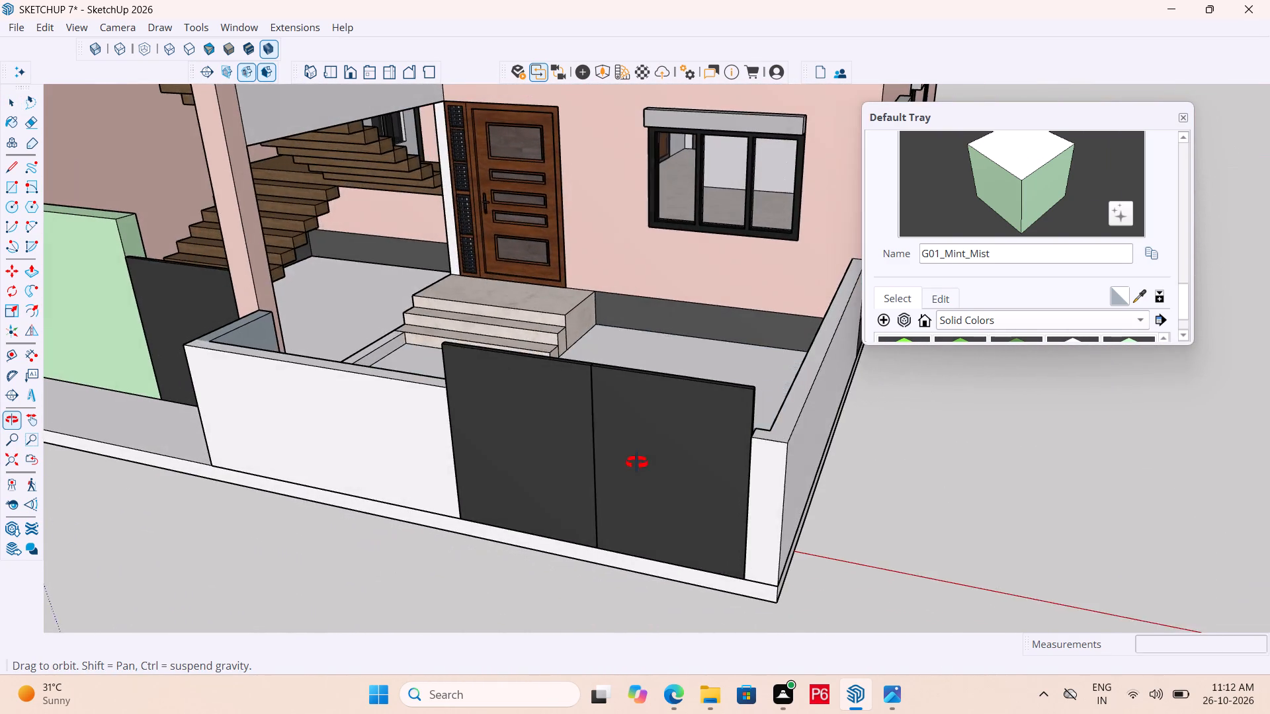
{"action": "middle_click_drag", "start_coordinate": [637, 463], "coordinate": [639, 461]}
{"action": "scroll", "coordinate": [668, 328], "scroll_direction": "down", "scroll_amount": 5}
{"action": "middle_click_drag", "start_coordinate": [516, 369], "coordinate": [755, 368]}
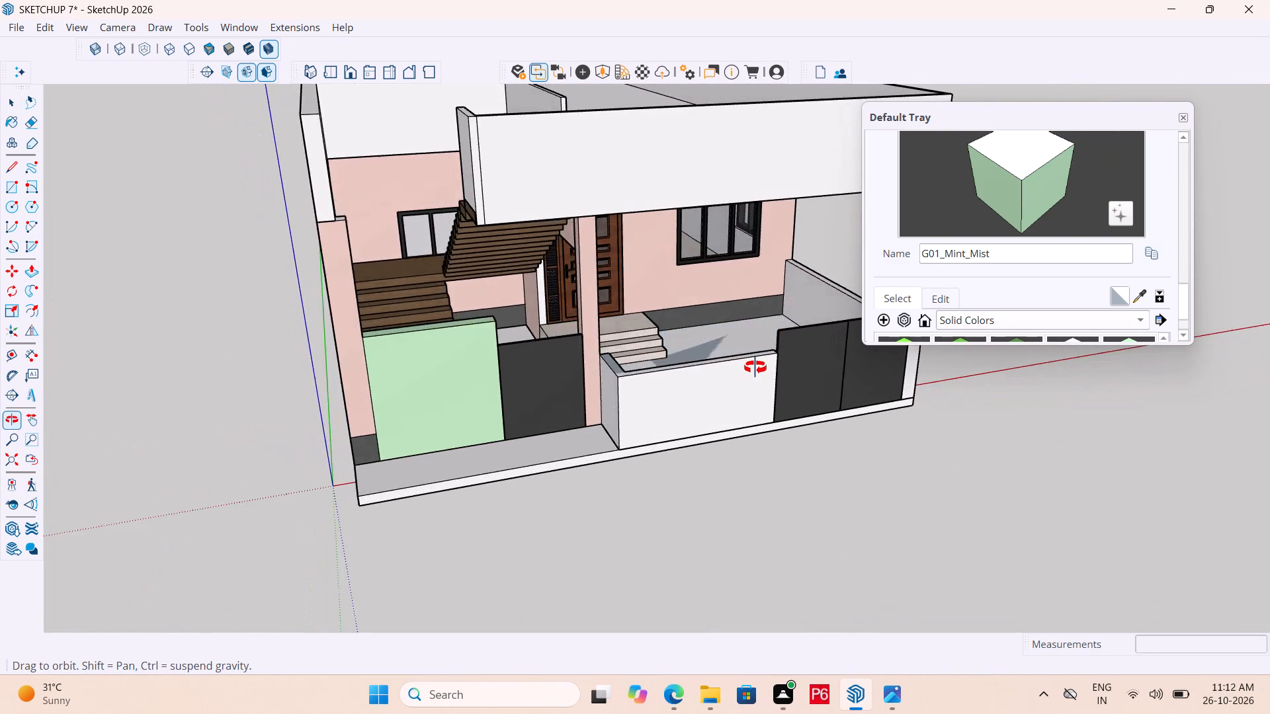
{"action": "middle_click_drag", "start_coordinate": [755, 368], "coordinate": [650, 369]}
{"action": "key", "text": "ctrl+s"}
{"action": "key", "text": "ctrl+s"}
{"action": "key", "text": "ctrl+s"}
{"action": "key", "text": "ctrl+s"}
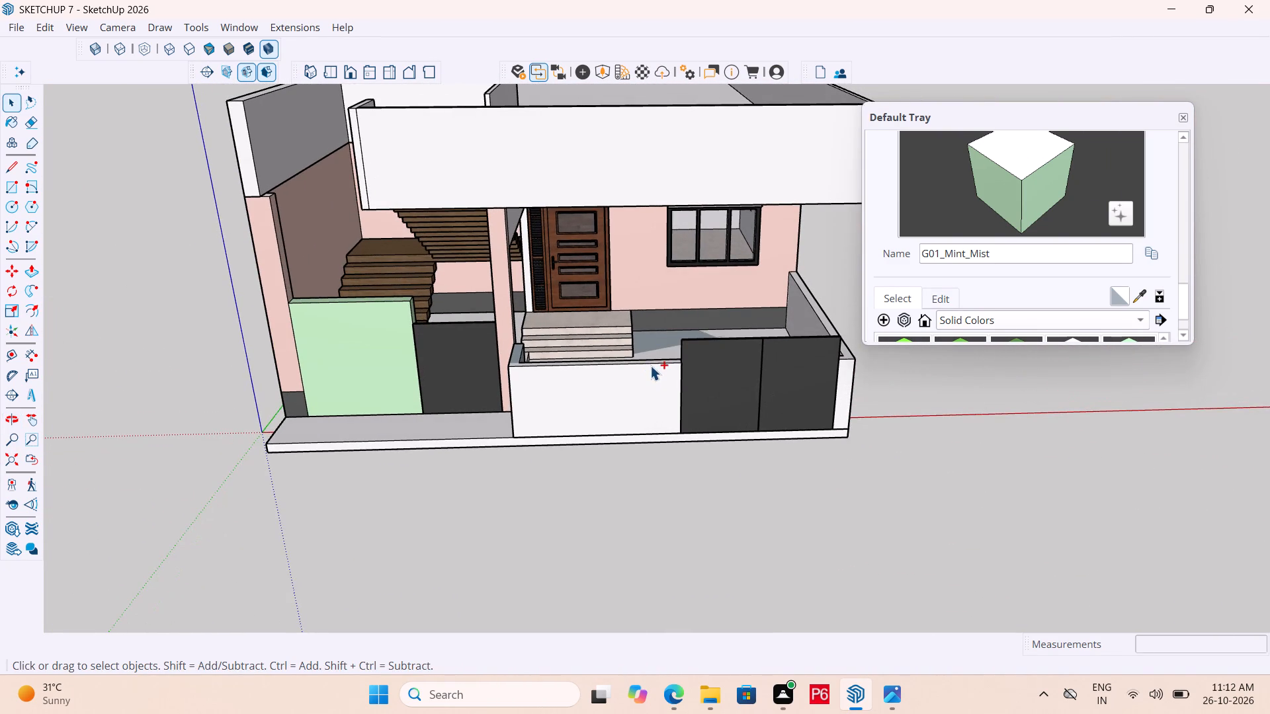
{"action": "key", "text": "ctrl+s"}
{"action": "key", "text": "ctrl+s"}
{"action": "key", "text": "ctrl+s"}
{"action": "key", "text": "ctrl+s"}
{"action": "key", "text": "ctrl+s"}
{"action": "key", "text": "ctrl+s"}
{"action": "key", "text": "ctrl+s"}
{"action": "key", "text": "ctrl+s"}
Inside the roof parapet group, use Push/Pull with a new starting face on the side parapet's front end to mark off 4".
{"action": "middle_click_drag", "start_coordinate": [485, 385], "coordinate": [690, 423]}
{"action": "scroll", "coordinate": [671, 419], "scroll_direction": "down", "scroll_amount": 1}
{"action": "scroll", "coordinate": [512, 391], "scroll_direction": "down", "scroll_amount": 4}
{"action": "middle_click_drag", "start_coordinate": [489, 367], "coordinate": [385, 417]}
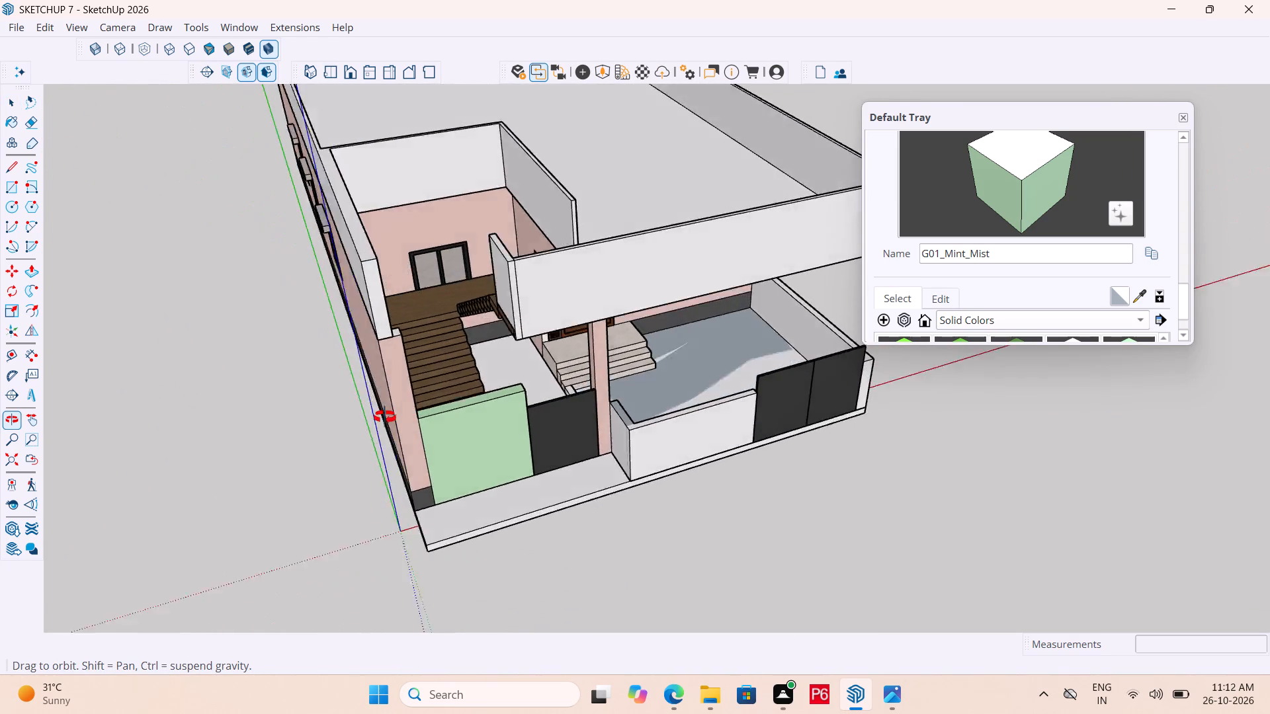
{"action": "middle_click_drag", "start_coordinate": [385, 417], "coordinate": [651, 446]}
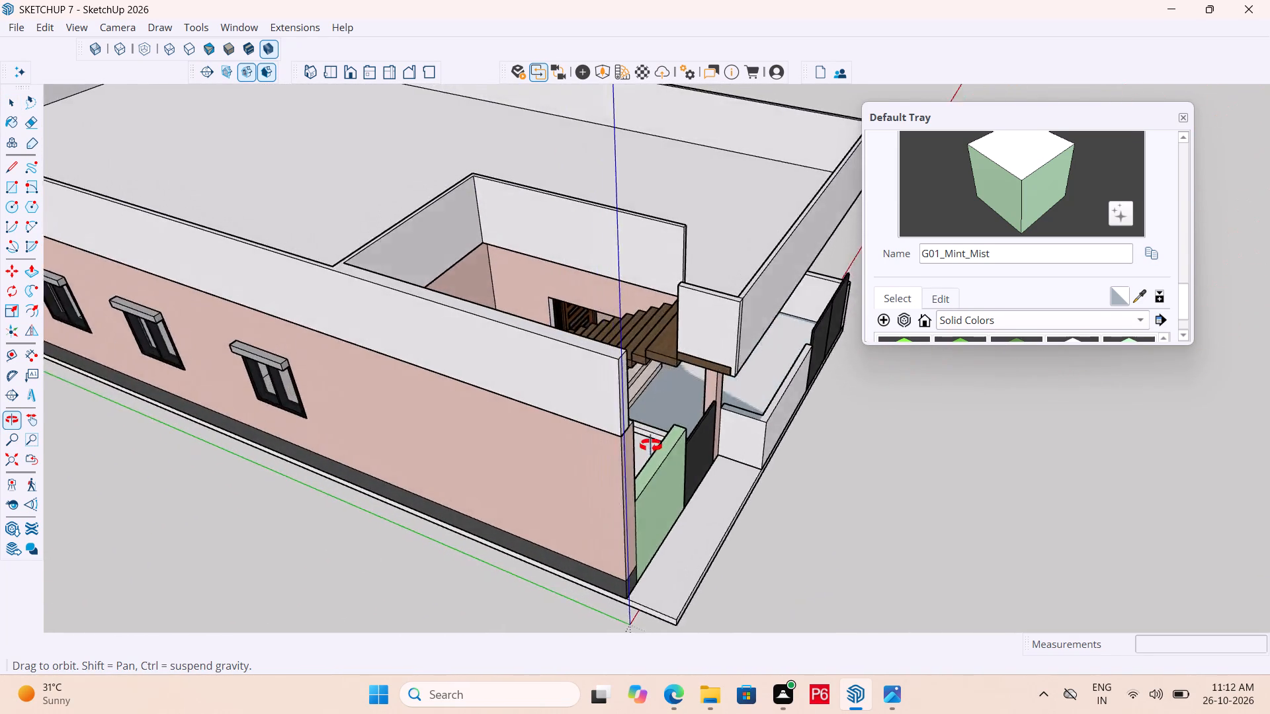
{"action": "middle_click_drag", "start_coordinate": [651, 446], "coordinate": [394, 452]}
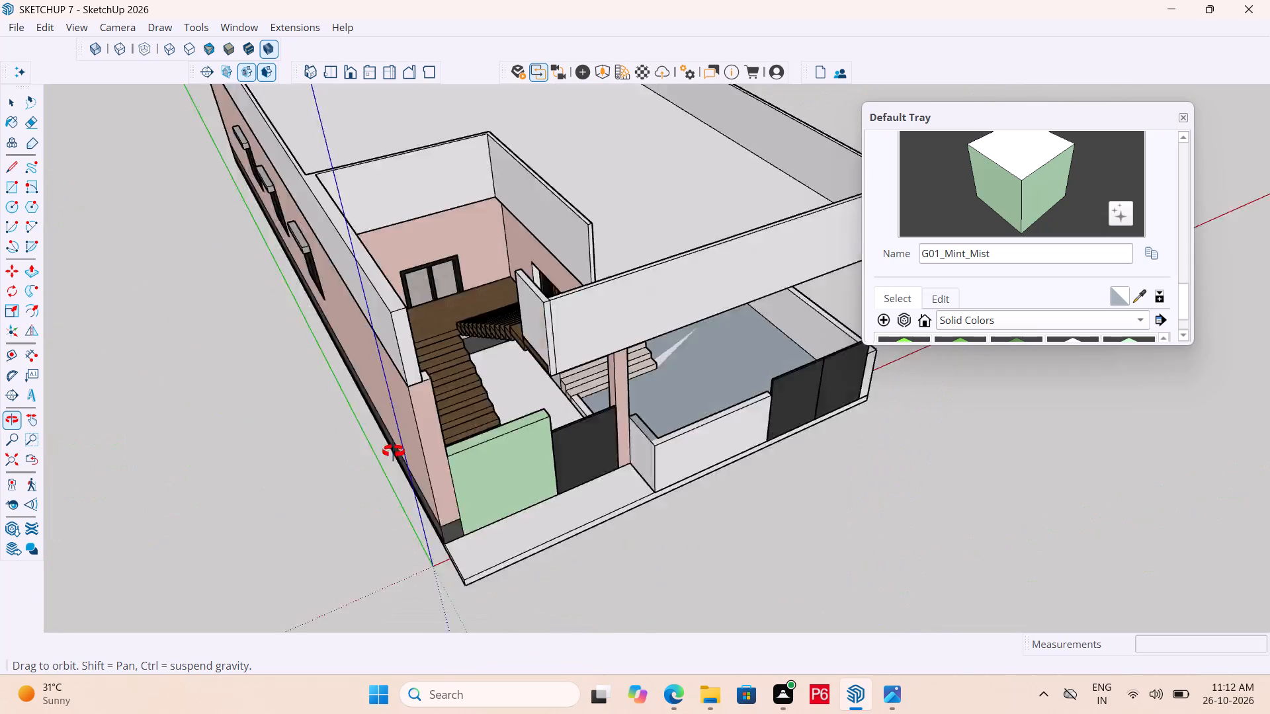
{"action": "middle_click_drag", "start_coordinate": [394, 452], "coordinate": [275, 430]}
{"action": "scroll", "coordinate": [329, 284], "scroll_direction": "up", "scroll_amount": 5}
{"action": "middle_click_drag", "start_coordinate": [362, 258], "coordinate": [240, 326]}
{"action": "scroll", "coordinate": [240, 317], "scroll_direction": "up", "scroll_amount": 5}
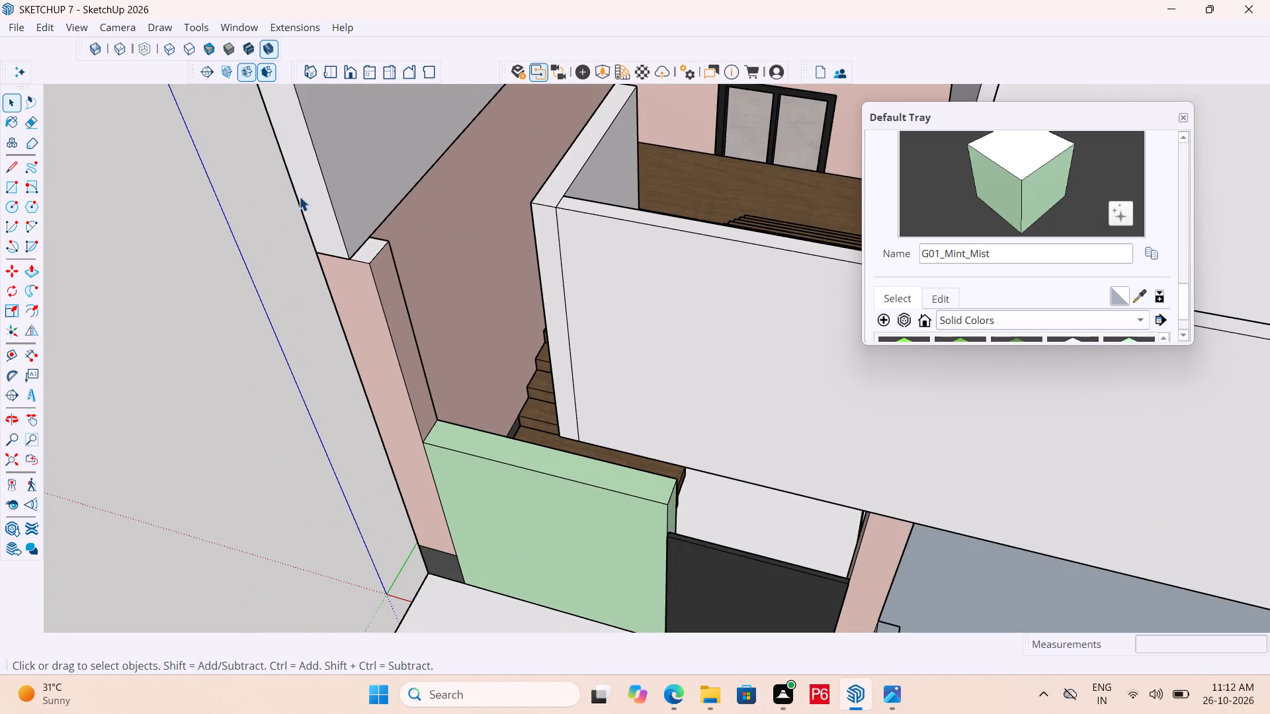
{"action": "left_click", "coordinate": [306, 192]}
{"action": "double_click", "coordinate": [307, 192]}
{"action": "left_click", "coordinate": [308, 178]}
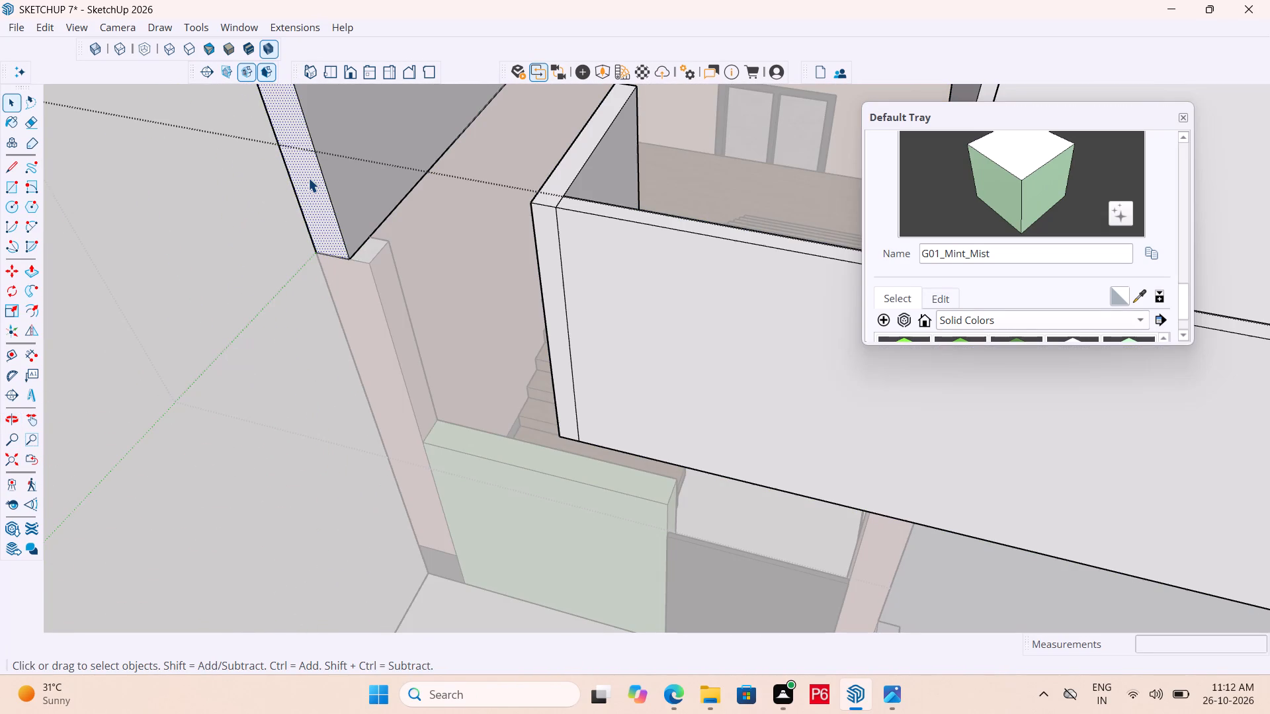
{"action": "key", "text": "p"}
{"action": "left_click", "coordinate": [308, 178]}
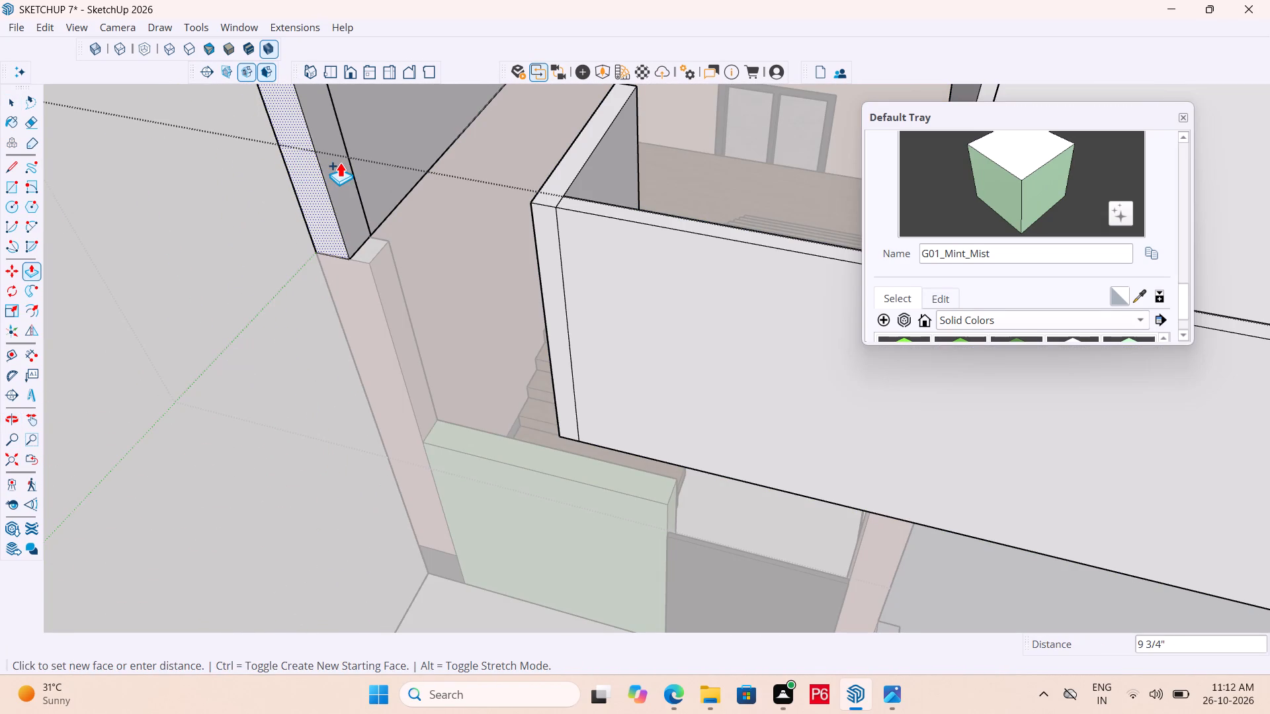
{"action": "type", "text": "4\""}
{"action": "key", "text": "Return"}
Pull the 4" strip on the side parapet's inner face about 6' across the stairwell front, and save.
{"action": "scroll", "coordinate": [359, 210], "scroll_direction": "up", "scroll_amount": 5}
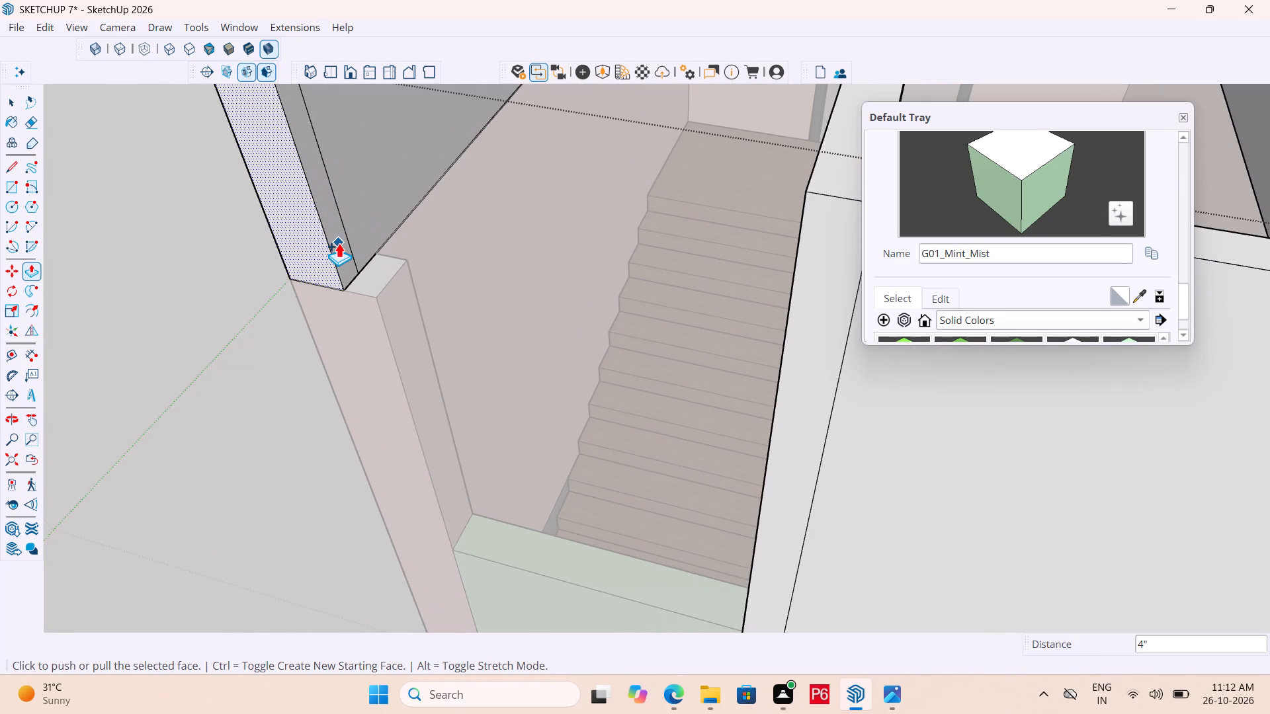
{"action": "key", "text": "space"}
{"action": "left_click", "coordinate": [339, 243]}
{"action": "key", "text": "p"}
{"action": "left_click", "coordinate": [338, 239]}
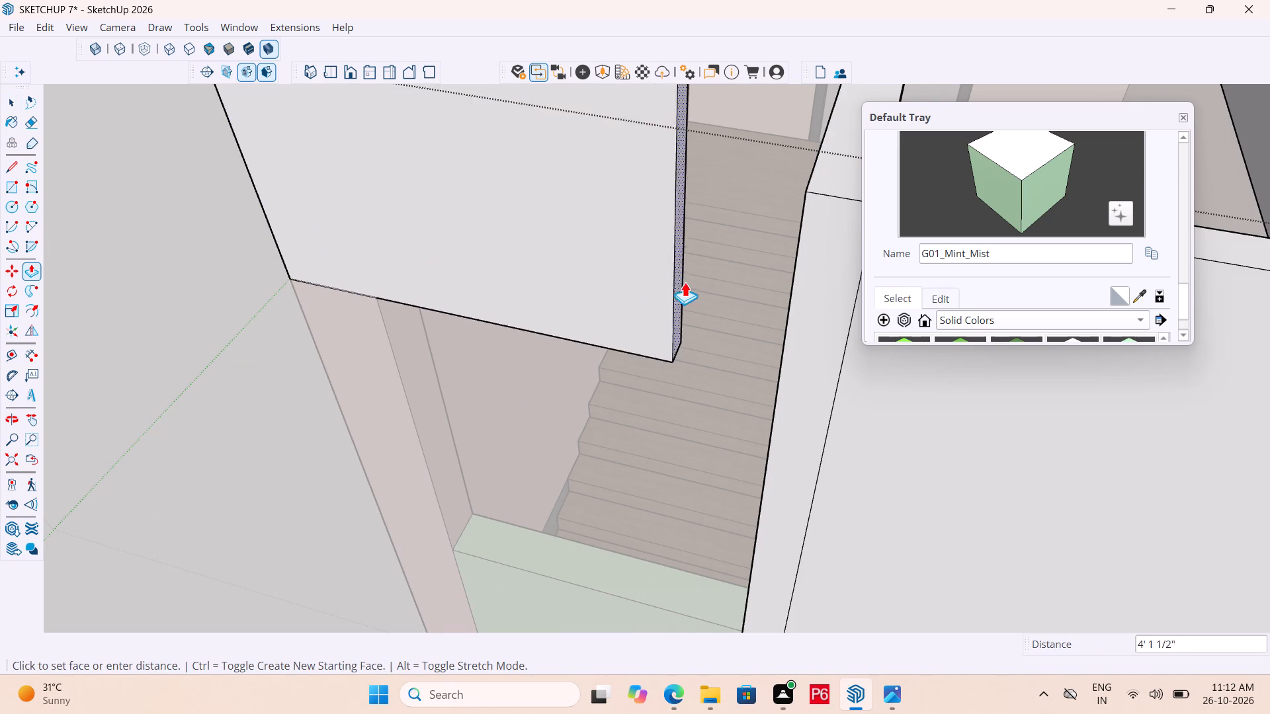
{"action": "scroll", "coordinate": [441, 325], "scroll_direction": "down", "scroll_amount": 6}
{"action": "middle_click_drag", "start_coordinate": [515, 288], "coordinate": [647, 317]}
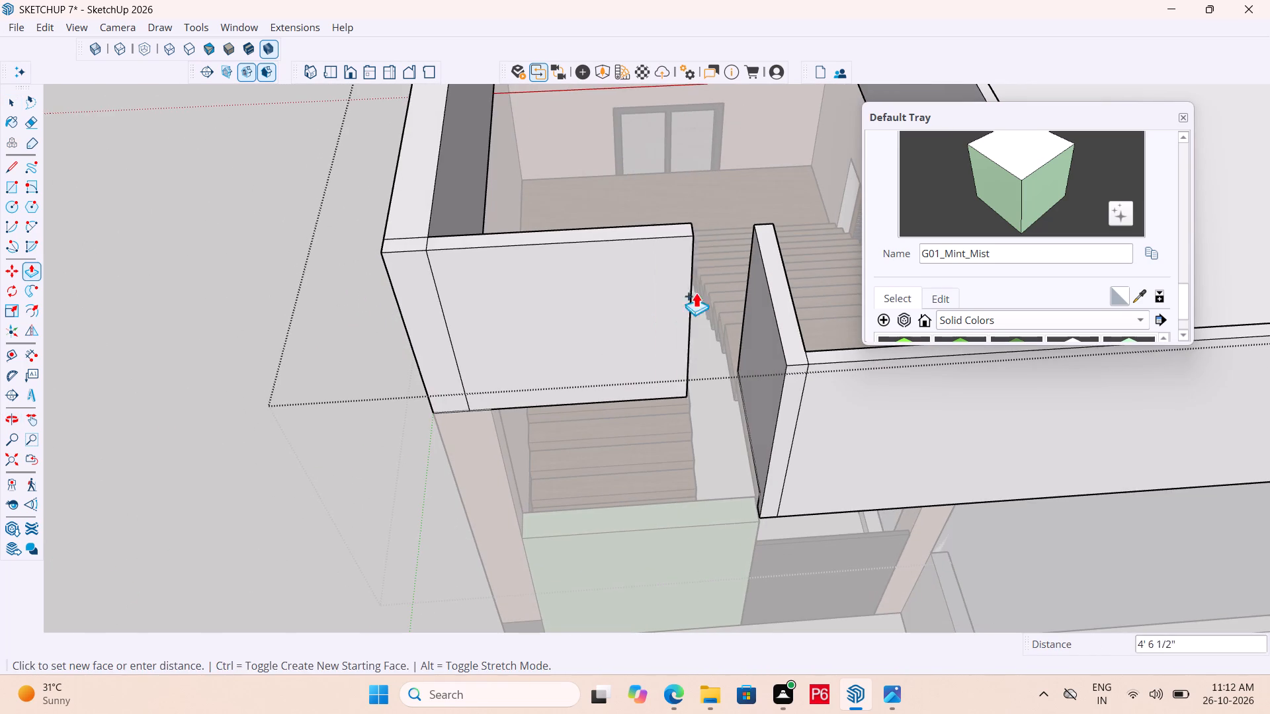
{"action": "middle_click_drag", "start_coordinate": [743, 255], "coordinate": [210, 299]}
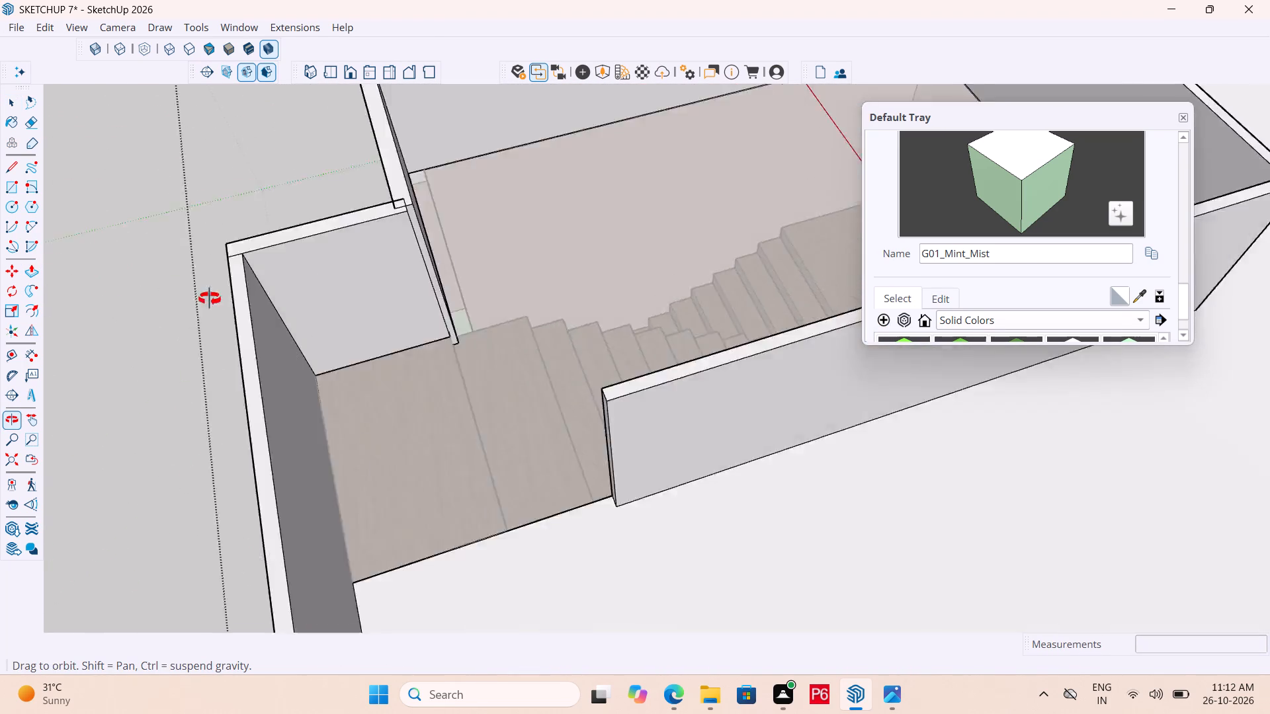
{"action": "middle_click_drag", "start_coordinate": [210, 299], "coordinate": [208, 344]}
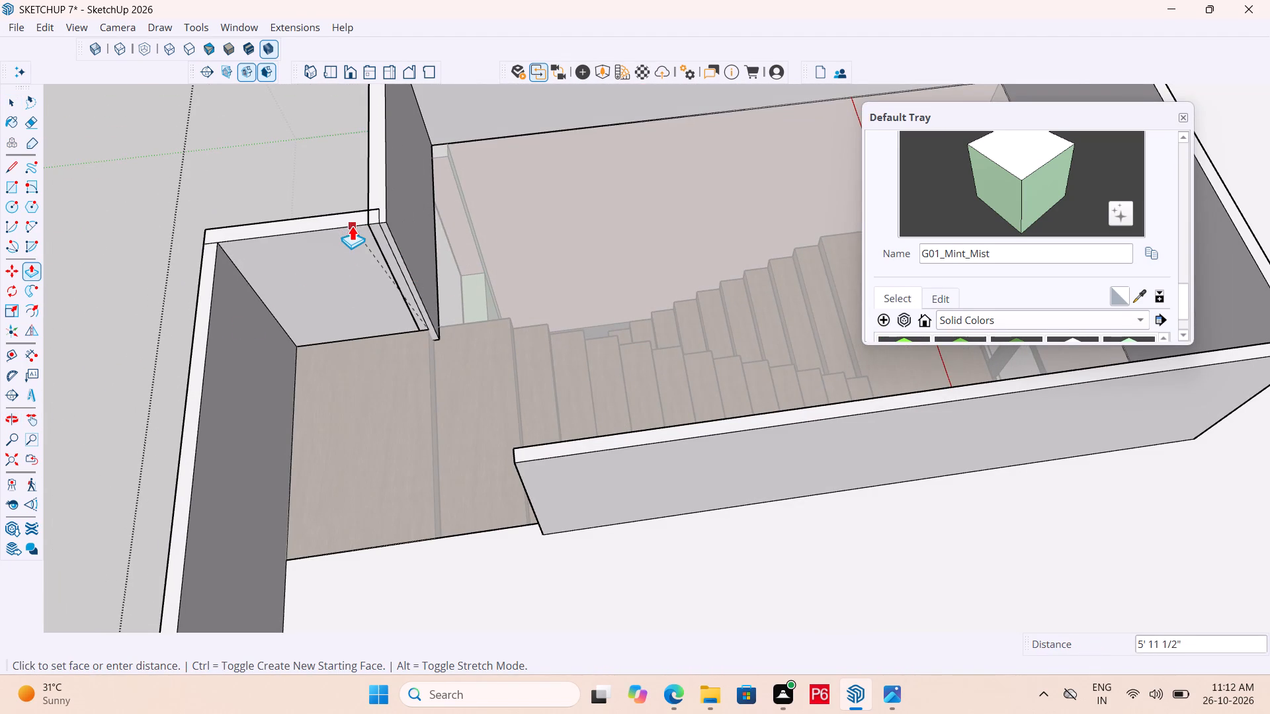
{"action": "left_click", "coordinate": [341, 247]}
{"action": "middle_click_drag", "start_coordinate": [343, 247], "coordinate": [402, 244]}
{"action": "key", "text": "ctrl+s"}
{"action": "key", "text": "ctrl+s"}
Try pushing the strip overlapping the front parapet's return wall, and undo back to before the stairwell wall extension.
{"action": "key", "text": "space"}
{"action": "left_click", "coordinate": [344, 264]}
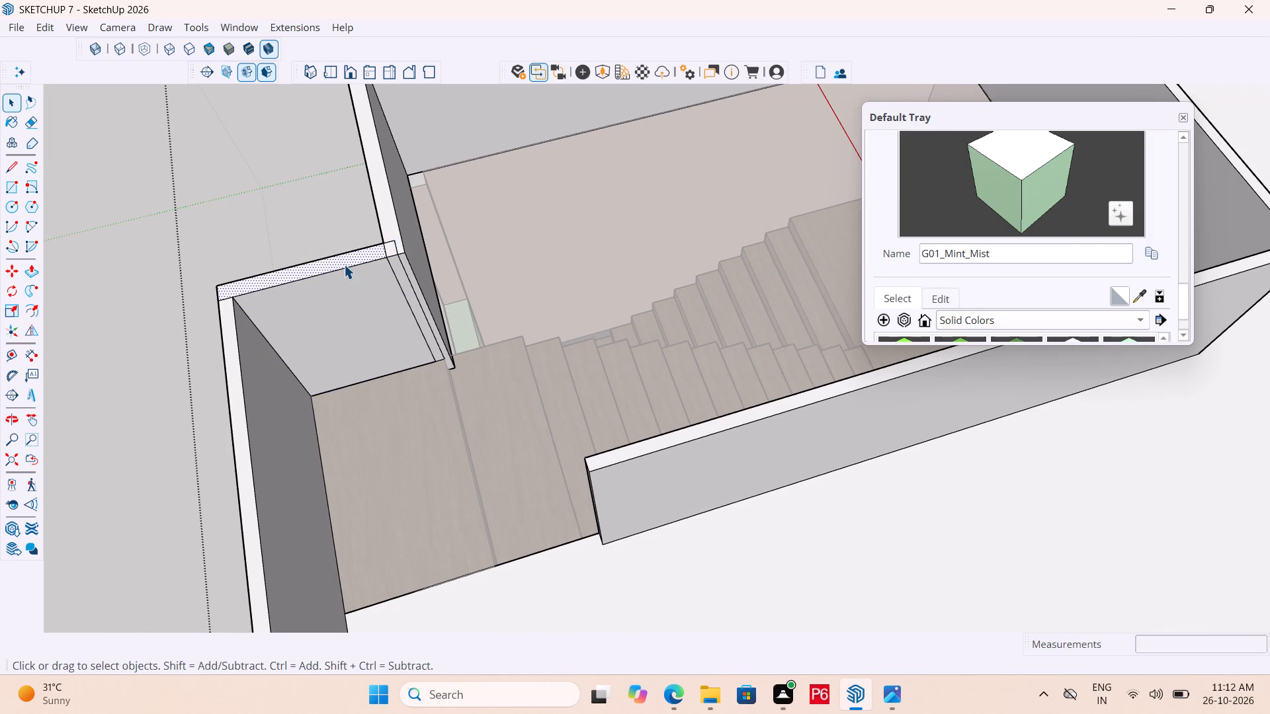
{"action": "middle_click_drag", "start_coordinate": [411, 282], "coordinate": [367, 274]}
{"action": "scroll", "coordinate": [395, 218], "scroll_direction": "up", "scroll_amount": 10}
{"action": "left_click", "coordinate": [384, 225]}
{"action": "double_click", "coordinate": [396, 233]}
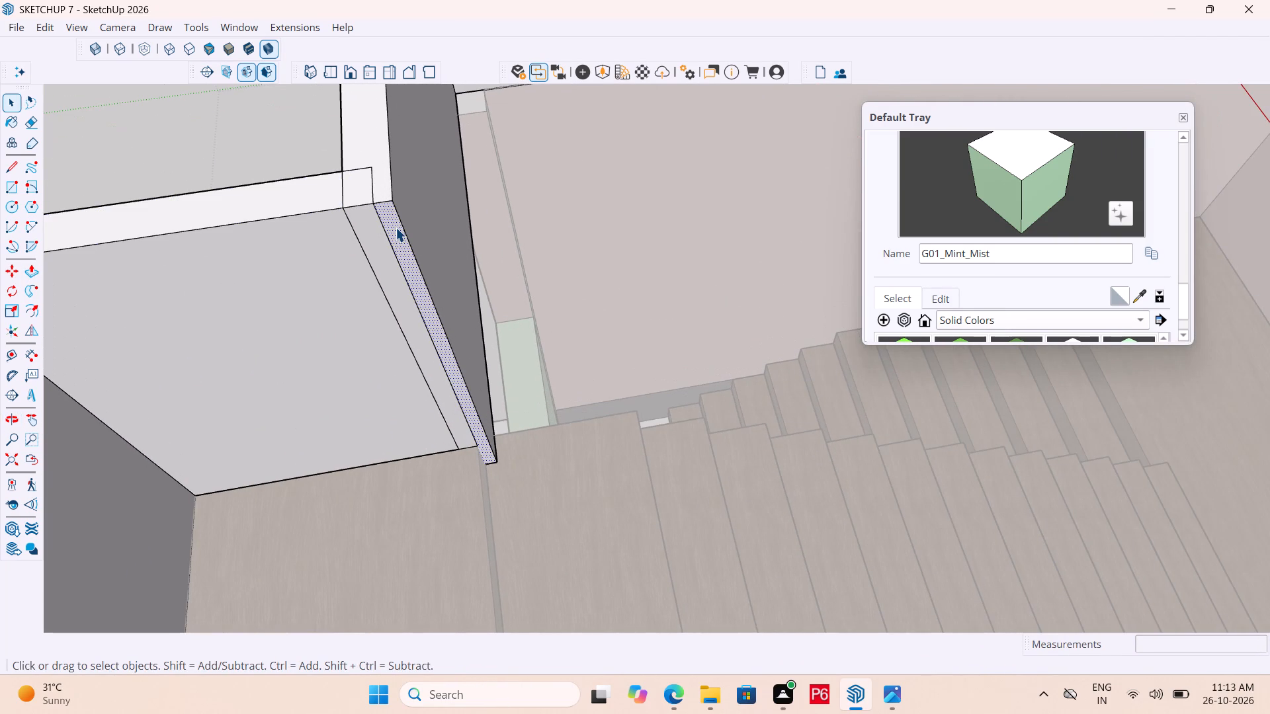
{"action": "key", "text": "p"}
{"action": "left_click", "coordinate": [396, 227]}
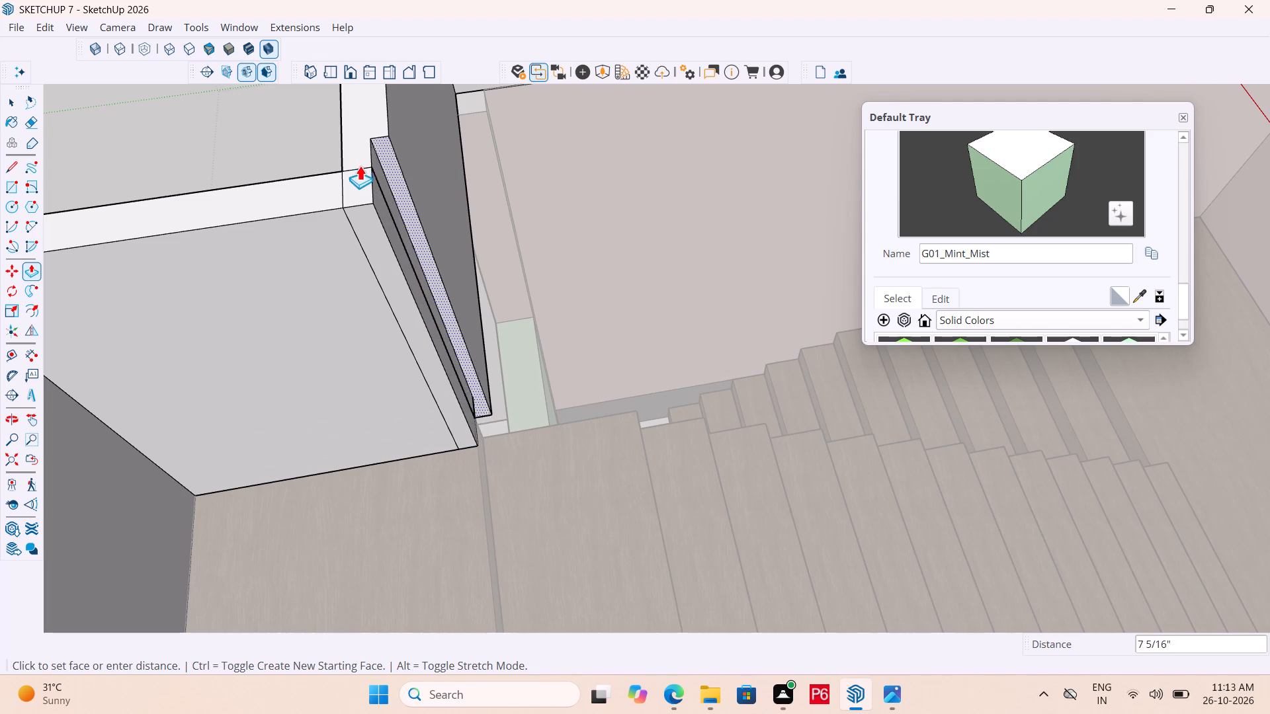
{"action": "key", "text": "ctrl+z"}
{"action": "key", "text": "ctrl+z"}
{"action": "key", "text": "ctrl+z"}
Pull the side parapet's 4" strip across the stairwell front until it meets the outer face of the front parapet's return wall.
{"action": "scroll", "coordinate": [465, 344], "scroll_direction": "down", "scroll_amount": 4}
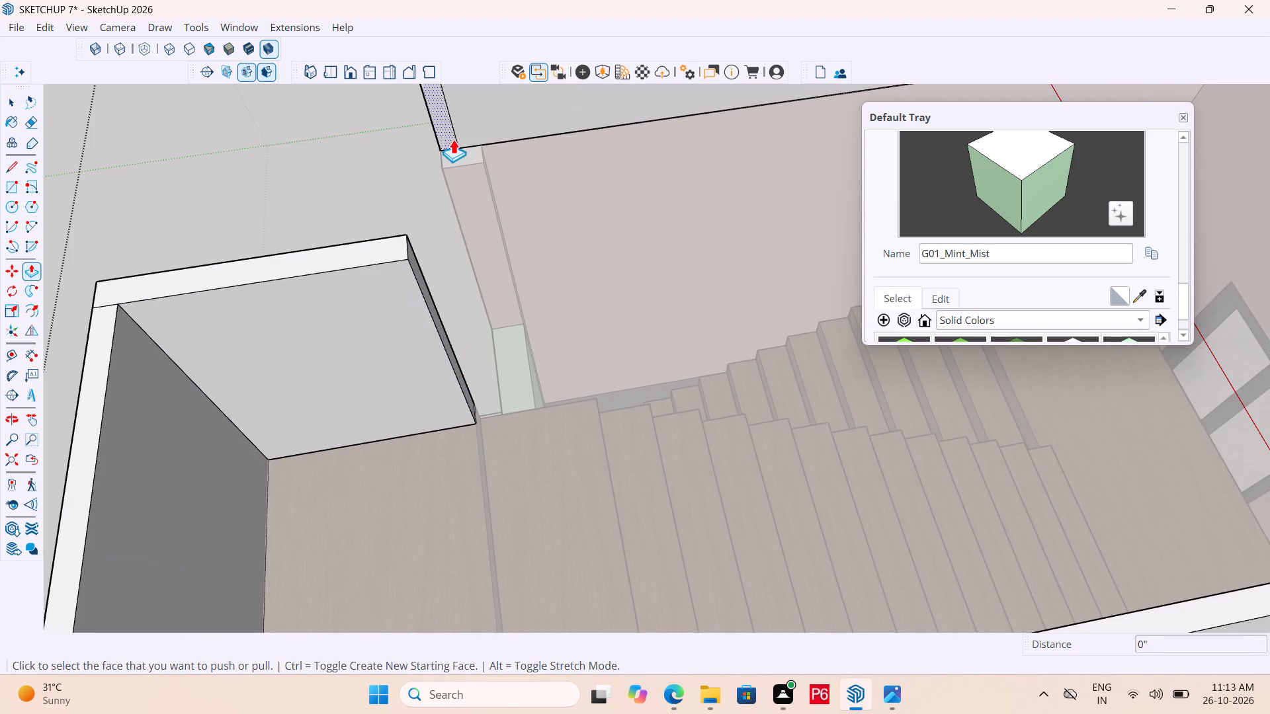
{"action": "left_click", "coordinate": [448, 132]}
{"action": "middle_click_drag", "start_coordinate": [334, 231], "coordinate": [855, 288]}
{"action": "scroll", "coordinate": [334, 231], "scroll_direction": "down", "scroll_amount": 1}
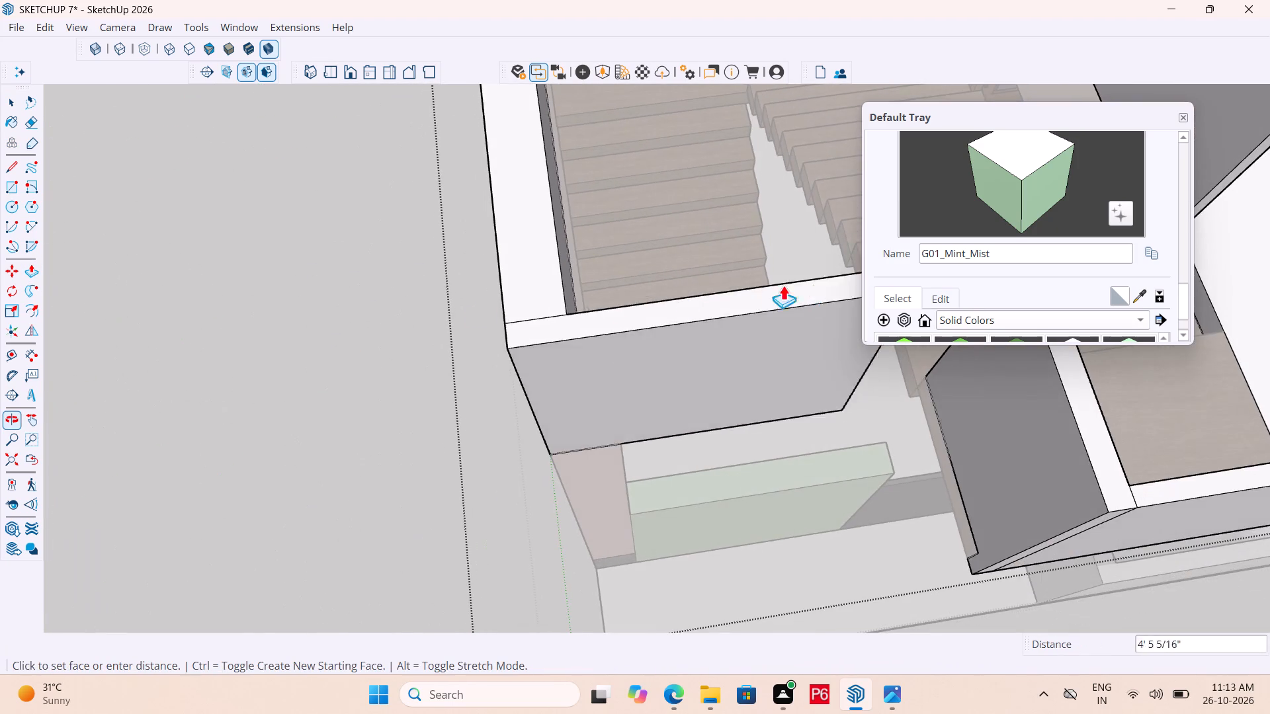
{"action": "scroll", "coordinate": [349, 346], "scroll_direction": "down", "scroll_amount": 5}
{"action": "scroll", "coordinate": [671, 374], "scroll_direction": "up", "scroll_amount": 3}
{"action": "middle_click_drag", "start_coordinate": [715, 361], "coordinate": [809, 312]}
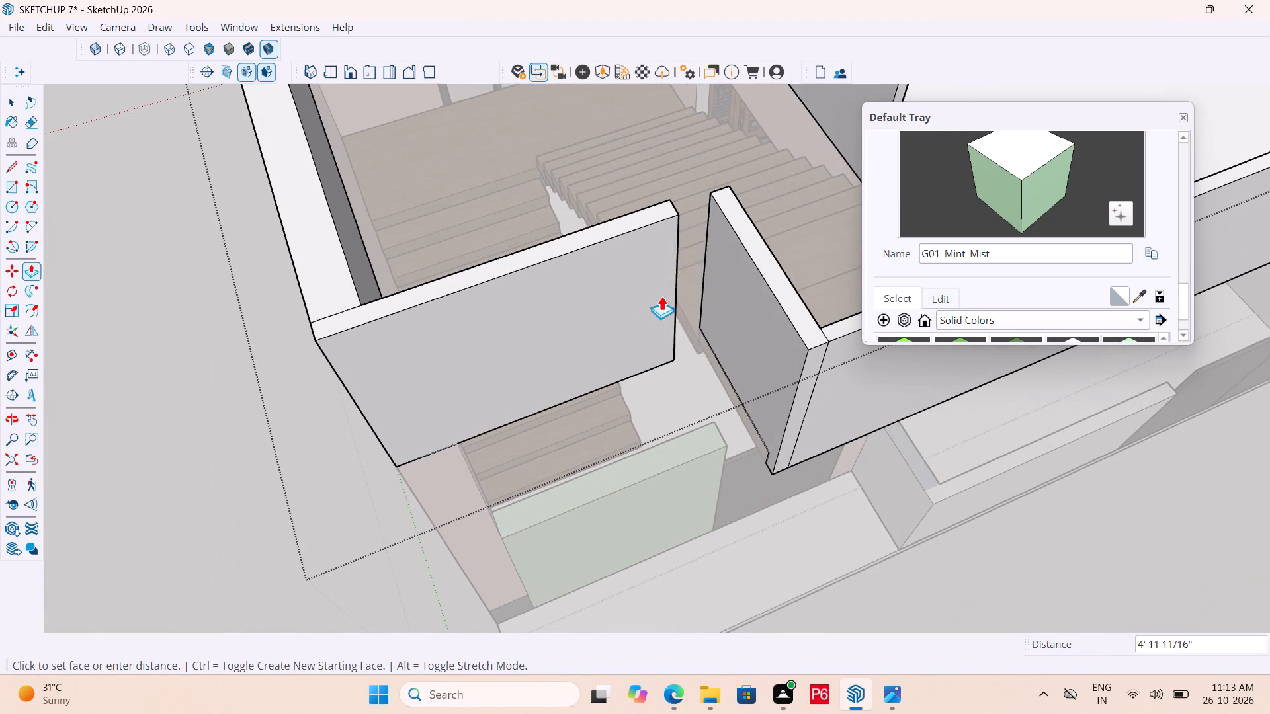
{"action": "left_click", "coordinate": [757, 352]}
{"action": "middle_click_drag", "start_coordinate": [754, 355], "coordinate": [609, 356]}
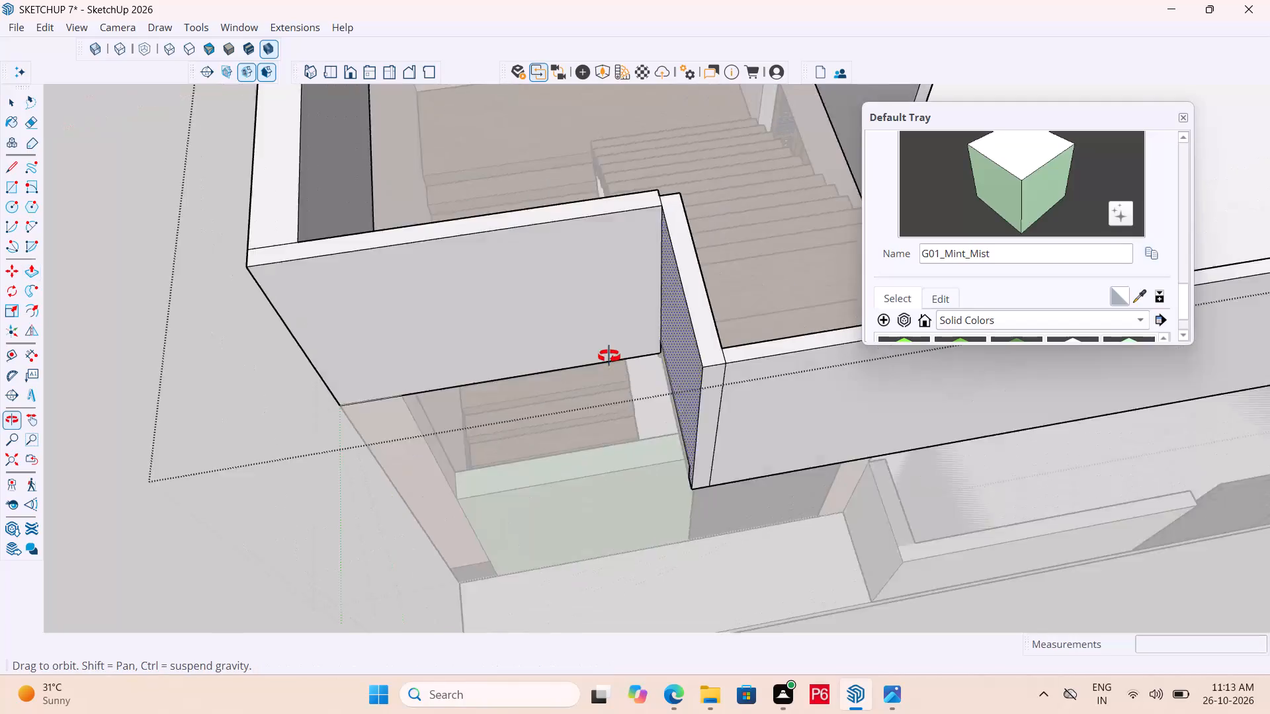
Nudge the front parapet's return-wall end face about 11/16" and the closing wall's inner face about 7/8" at their stairwell corner.
{"action": "middle_click_drag", "start_coordinate": [609, 356], "coordinate": [74, 359]}
{"action": "middle_click_drag", "start_coordinate": [593, 311], "coordinate": [107, 376]}
{"action": "scroll", "coordinate": [298, 346], "scroll_direction": "down", "scroll_amount": 6}
{"action": "scroll", "coordinate": [472, 218], "scroll_direction": "up", "scroll_amount": 2}
{"action": "middle_click_drag", "start_coordinate": [482, 211], "coordinate": [642, 134]}
{"action": "scroll", "coordinate": [489, 207], "scroll_direction": "up", "scroll_amount": 1}
{"action": "scroll", "coordinate": [634, 167], "scroll_direction": "up", "scroll_amount": 7}
{"action": "middle_click_drag", "start_coordinate": [468, 242], "coordinate": [480, 236]}
{"action": "left_click_drag", "start_coordinate": [569, 220], "coordinate": [575, 220]}
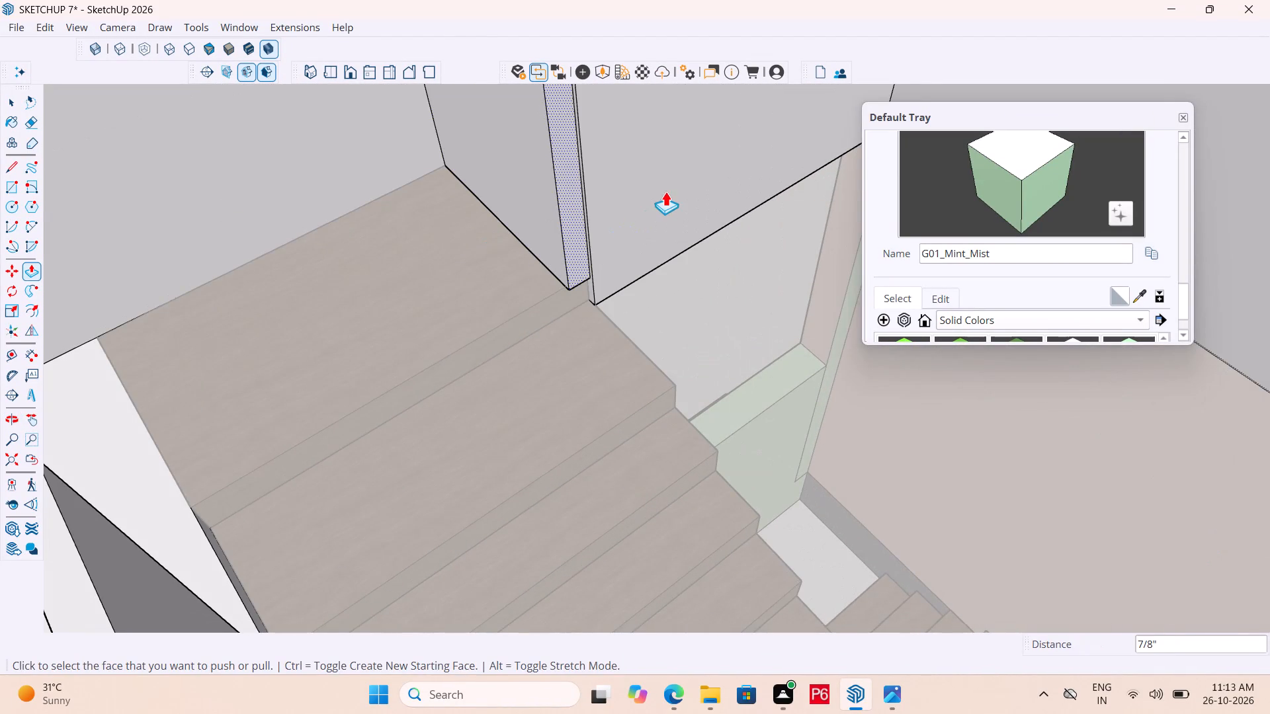
{"action": "left_click", "coordinate": [665, 191]}
{"action": "left_click", "coordinate": [581, 249]}
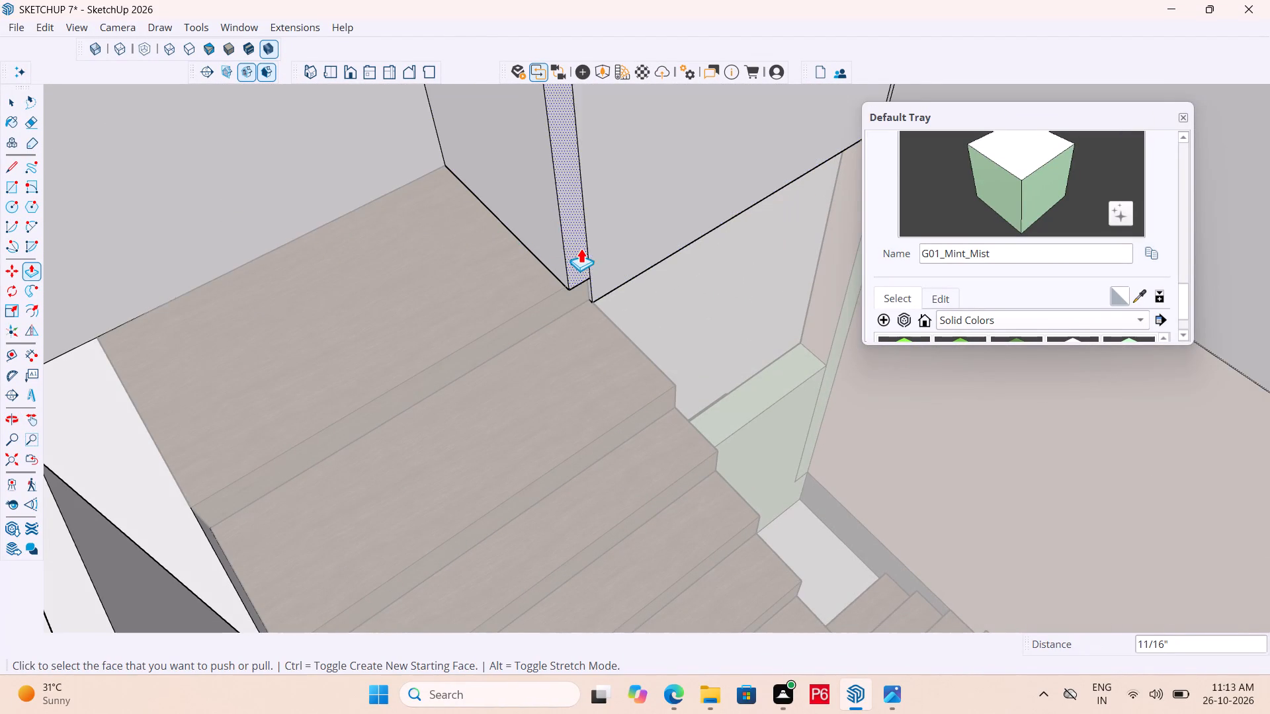
{"action": "scroll", "coordinate": [586, 291], "scroll_direction": "up", "scroll_amount": 4}
{"action": "middle_click_drag", "start_coordinate": [595, 282], "coordinate": [689, 183]}
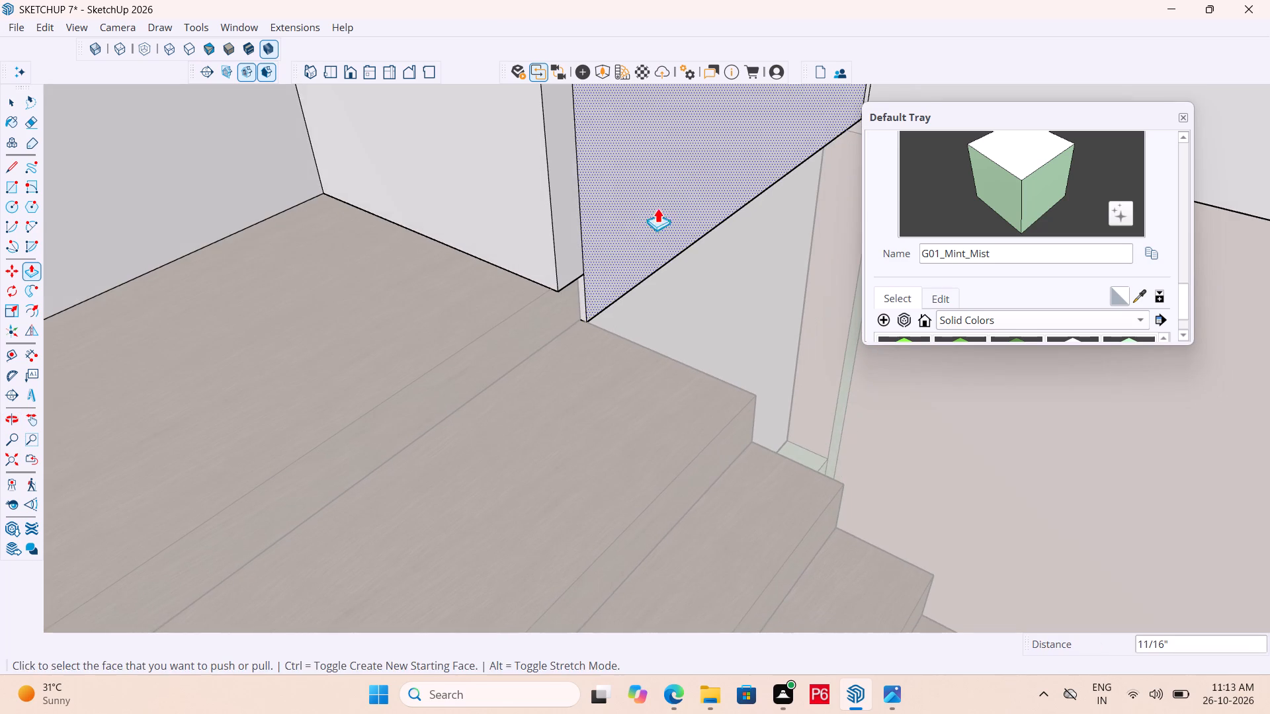
{"action": "left_click", "coordinate": [645, 216]}
{"action": "left_click", "coordinate": [512, 336]}
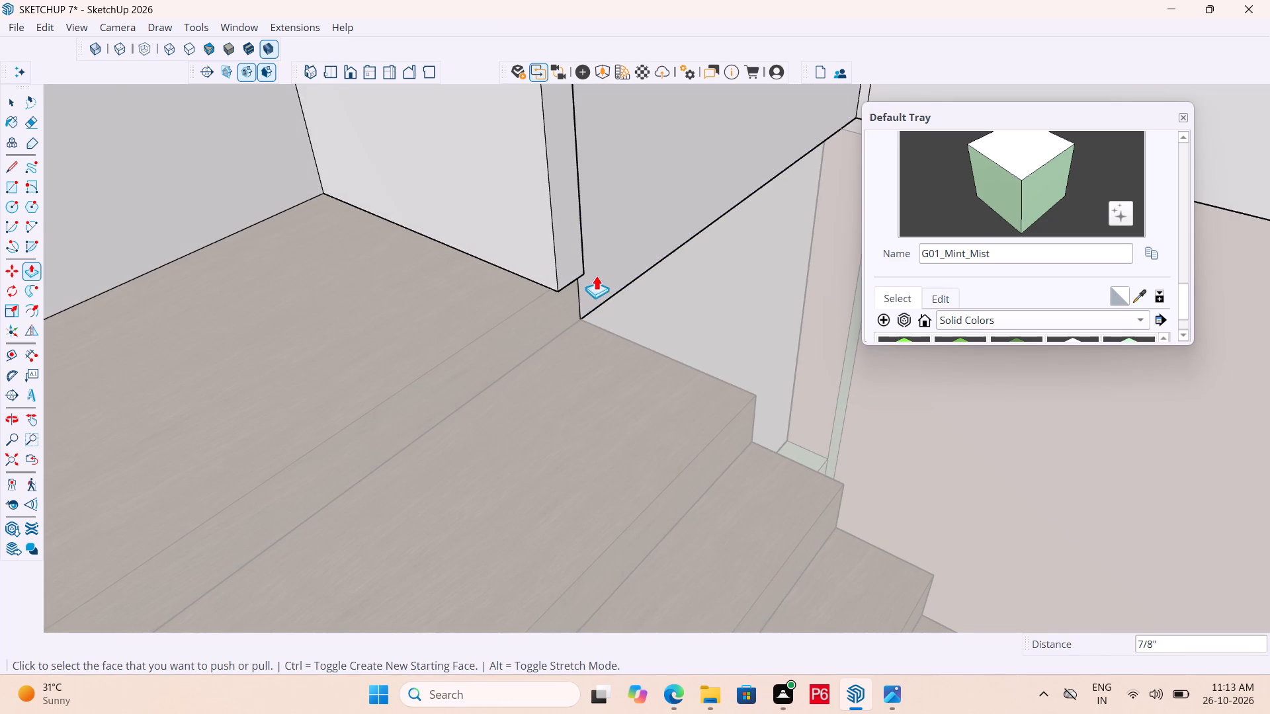
Push the narrow end face at the stairwell corner about 9/16" towards flush, save, and leave the parapet group.
{"action": "middle_click_drag", "start_coordinate": [572, 275], "coordinate": [118, 338]}
{"action": "middle_click_drag", "start_coordinate": [743, 206], "coordinate": [620, 185]}
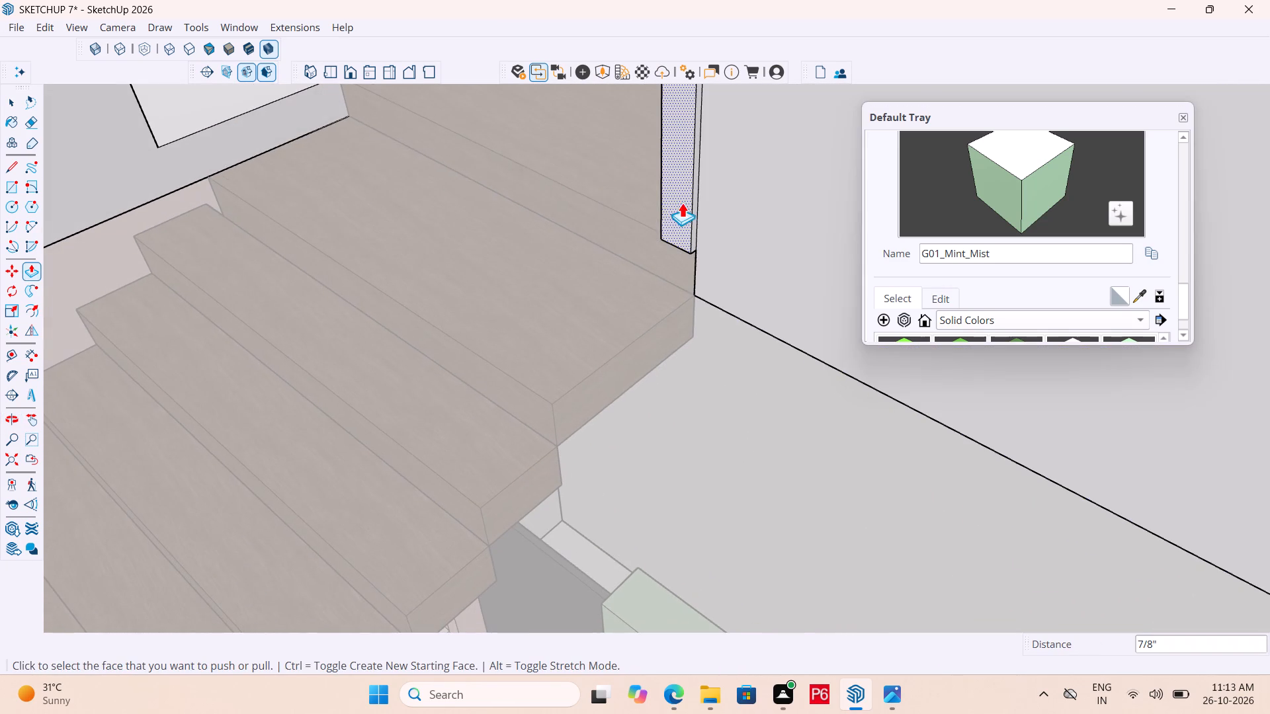
{"action": "left_click", "coordinate": [681, 208]}
{"action": "left_click", "coordinate": [674, 204]}
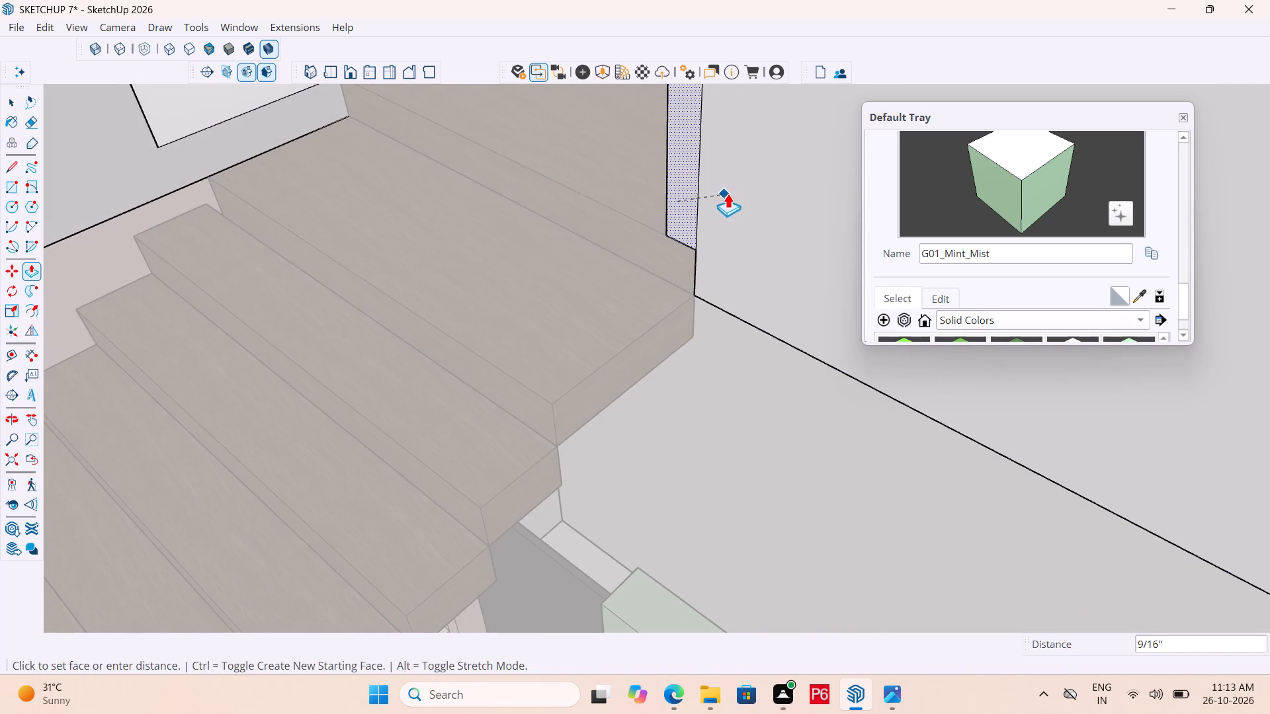
{"action": "left_click", "coordinate": [729, 192]}
{"action": "scroll", "coordinate": [559, 255], "scroll_direction": "down", "scroll_amount": 11}
{"action": "middle_click_drag", "start_coordinate": [767, 292], "coordinate": [279, 302]}
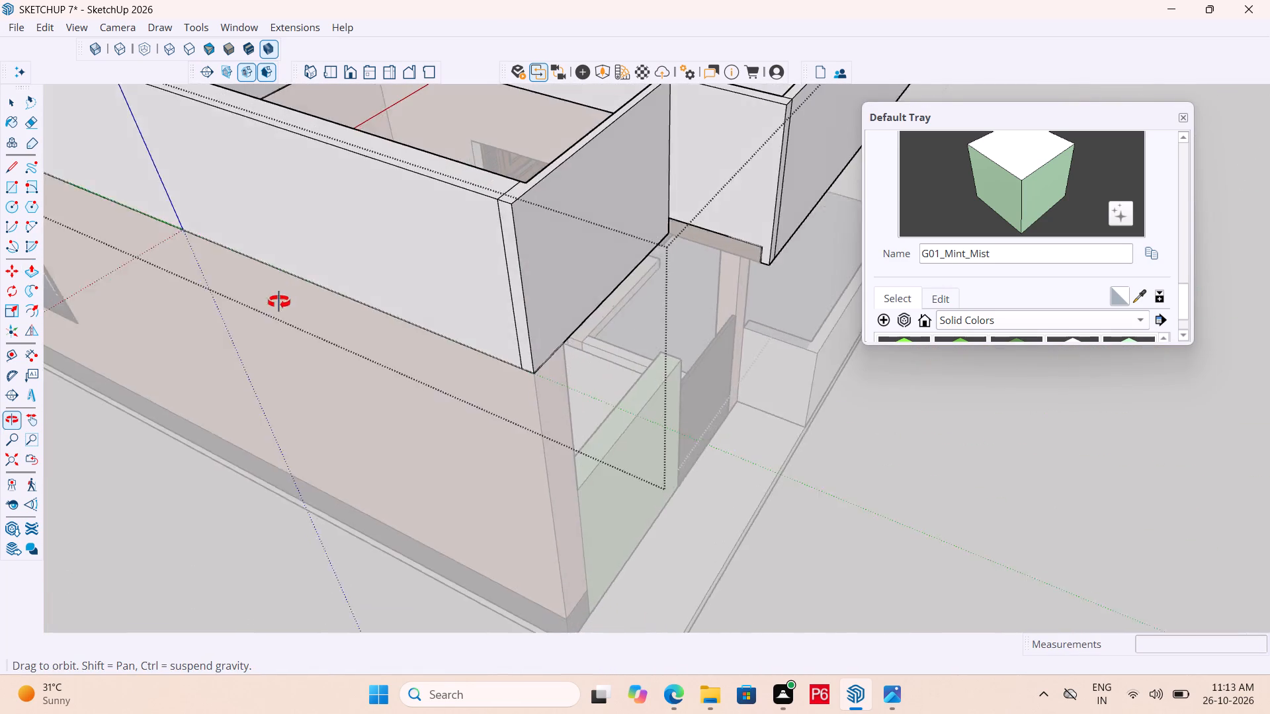
{"action": "middle_click_drag", "start_coordinate": [279, 302], "coordinate": [294, 314]}
{"action": "key", "text": "ctrl+s"}
{"action": "key", "text": "ctrl+s"}
{"action": "key", "text": "ctrl+s"}
{"action": "key", "text": "space"}
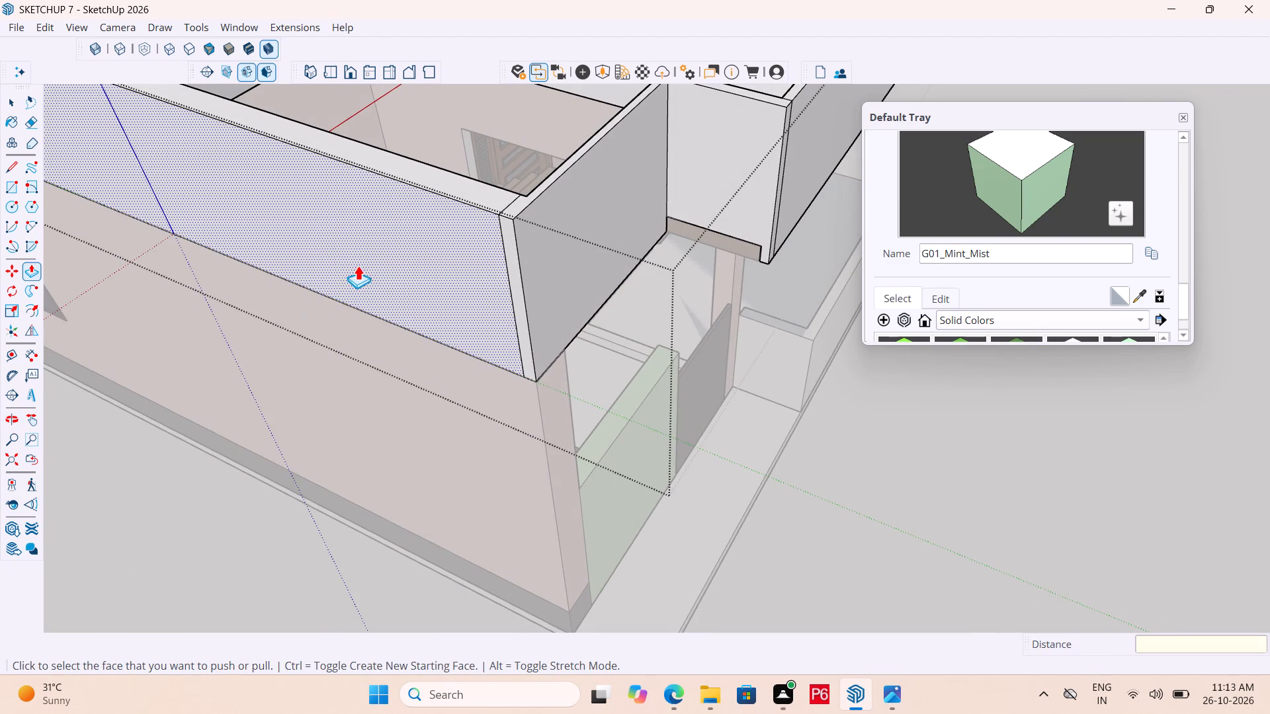
{"action": "scroll", "coordinate": [358, 265], "scroll_direction": "down", "scroll_amount": 10}
{"action": "middle_click_drag", "start_coordinate": [512, 274], "coordinate": [361, 314]}
{"action": "key", "text": "space"}
{"action": "left_click", "coordinate": [837, 446]}
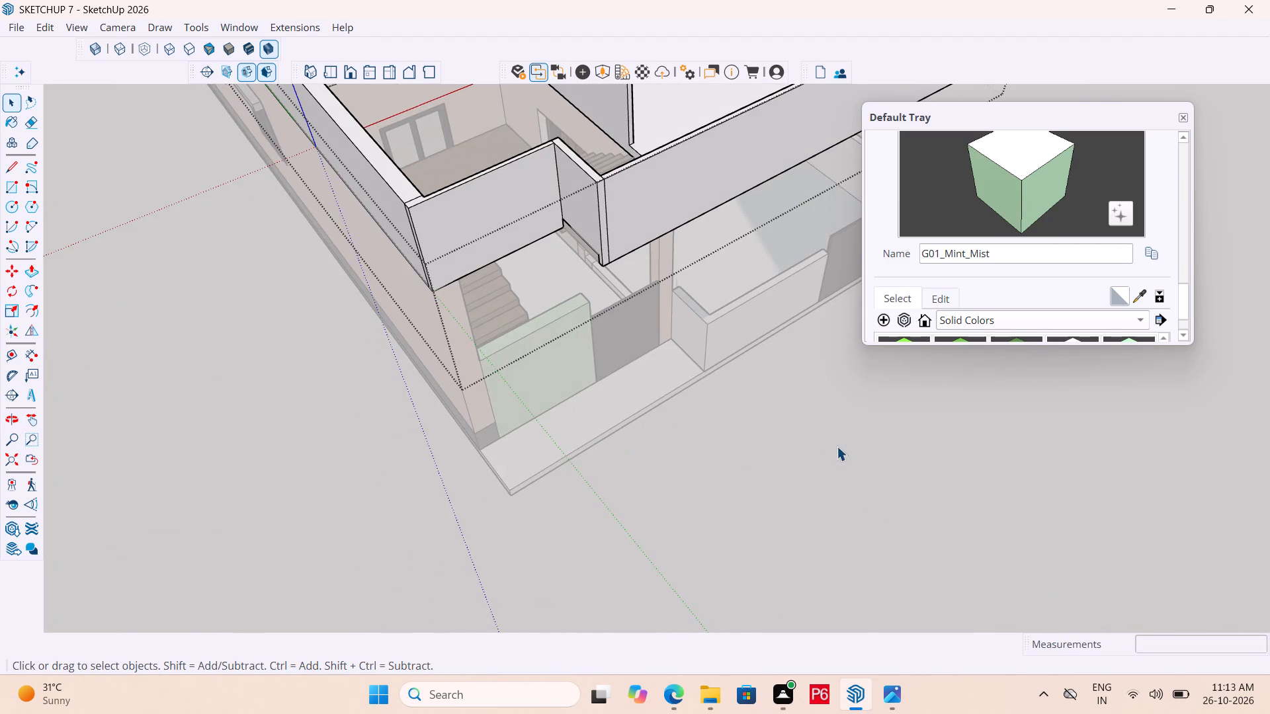
Examine the house from the side, roof and front, checking the closed parapet around the stairwell.
{"action": "scroll", "coordinate": [472, 328], "scroll_direction": "down", "scroll_amount": 5}
{"action": "middle_click_drag", "start_coordinate": [636, 285], "coordinate": [45, 187]}
{"action": "scroll", "coordinate": [208, 305], "scroll_direction": "down", "scroll_amount": 5}
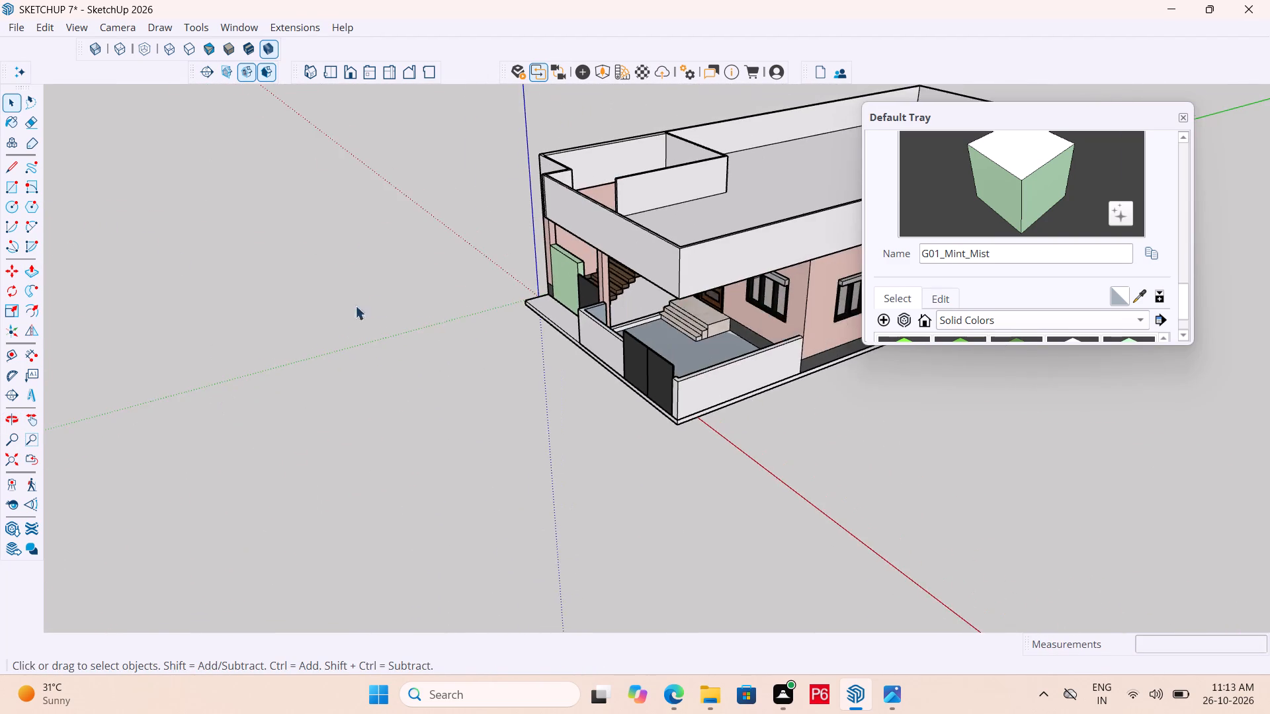
{"action": "scroll", "coordinate": [350, 309], "scroll_direction": "down", "scroll_amount": 7}
{"action": "middle_click_drag", "start_coordinate": [390, 333], "coordinate": [531, 397]}
{"action": "scroll", "coordinate": [566, 396], "scroll_direction": "up", "scroll_amount": 6}
{"action": "scroll", "coordinate": [812, 108], "scroll_direction": "up", "scroll_amount": 6}
{"action": "middle_click", "coordinate": [813, 106]}
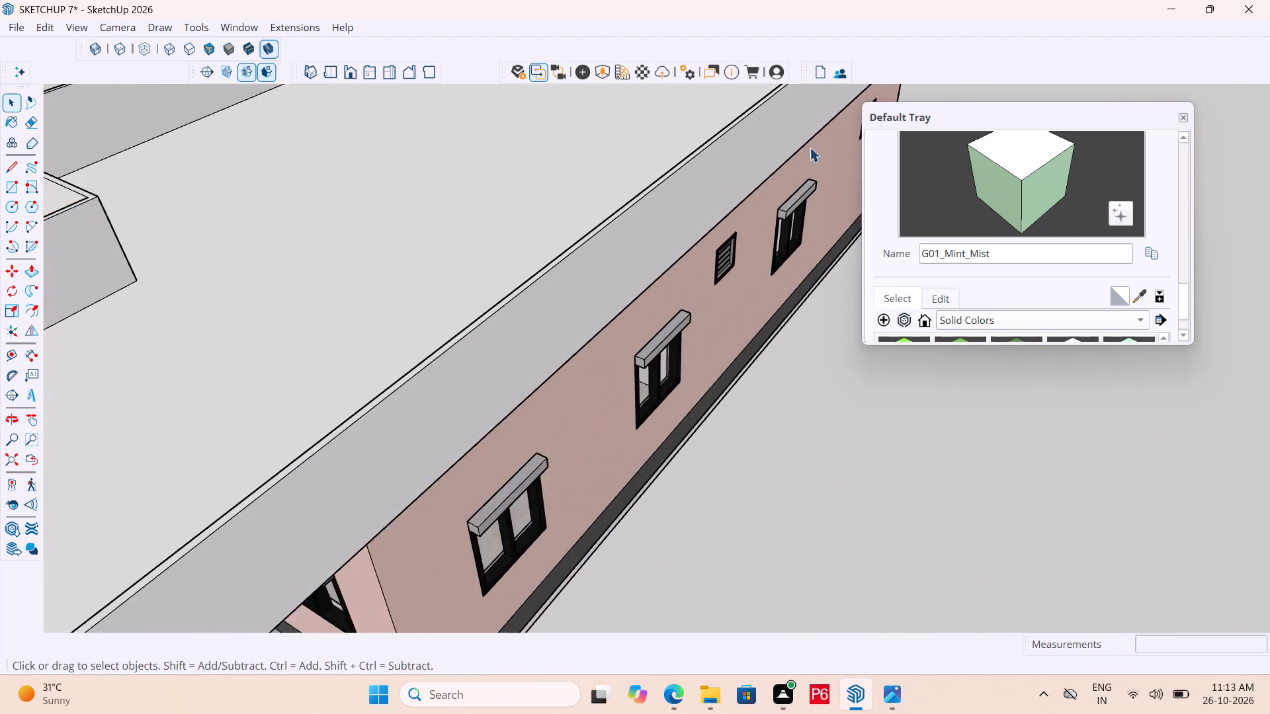
{"action": "scroll", "coordinate": [810, 147], "scroll_direction": "up", "scroll_amount": 6}
{"action": "scroll", "coordinate": [882, 325], "scroll_direction": "up", "scroll_amount": 4}
{"action": "scroll", "coordinate": [452, 243], "scroll_direction": "down", "scroll_amount": 7}
{"action": "scroll", "coordinate": [730, 233], "scroll_direction": "down", "scroll_amount": 7}
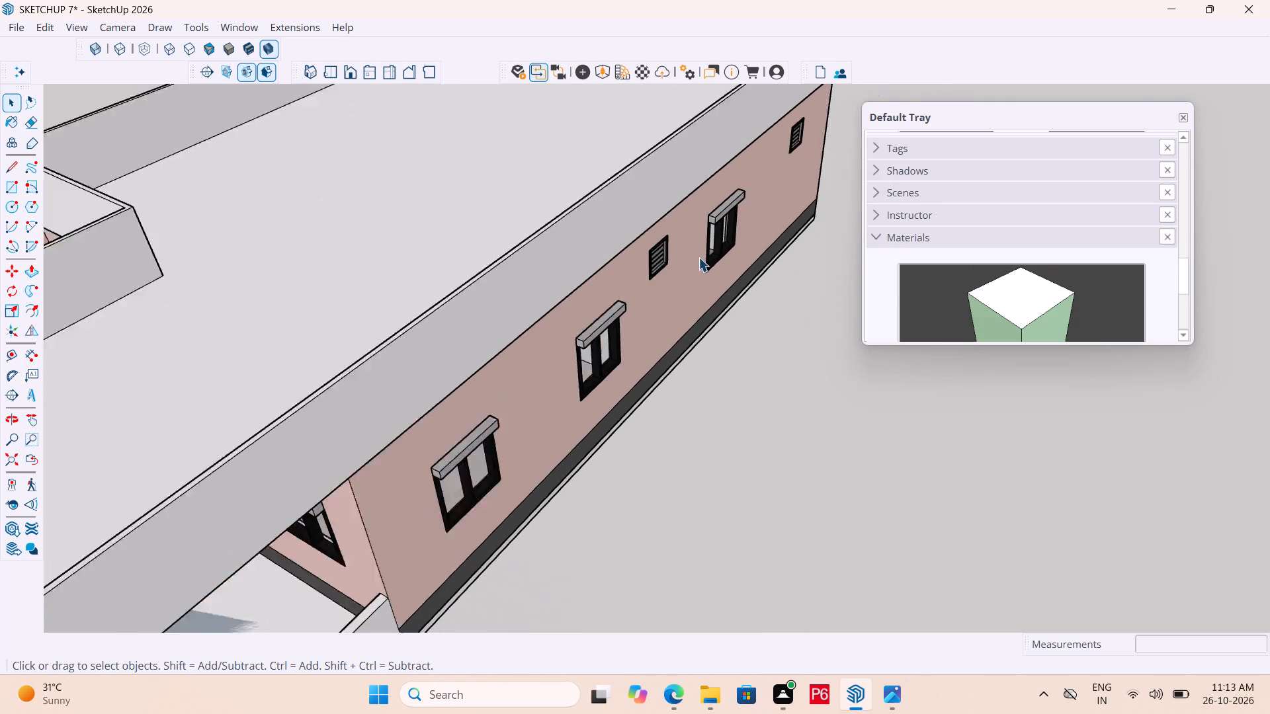
{"action": "scroll", "coordinate": [698, 257], "scroll_direction": "down", "scroll_amount": 12}
{"action": "scroll", "coordinate": [561, 397], "scroll_direction": "up", "scroll_amount": 7}
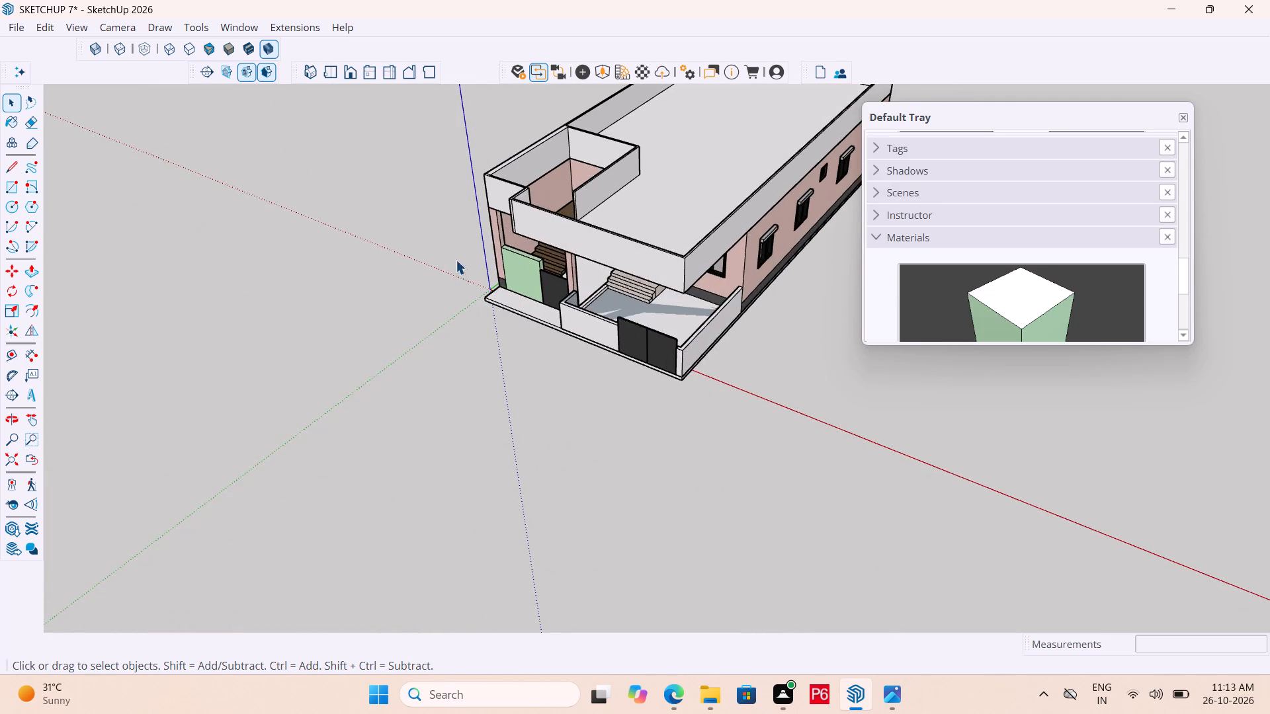
{"action": "scroll", "coordinate": [476, 238], "scroll_direction": "up", "scroll_amount": 7}
{"action": "middle_click_drag", "start_coordinate": [699, 136], "coordinate": [339, 252]}
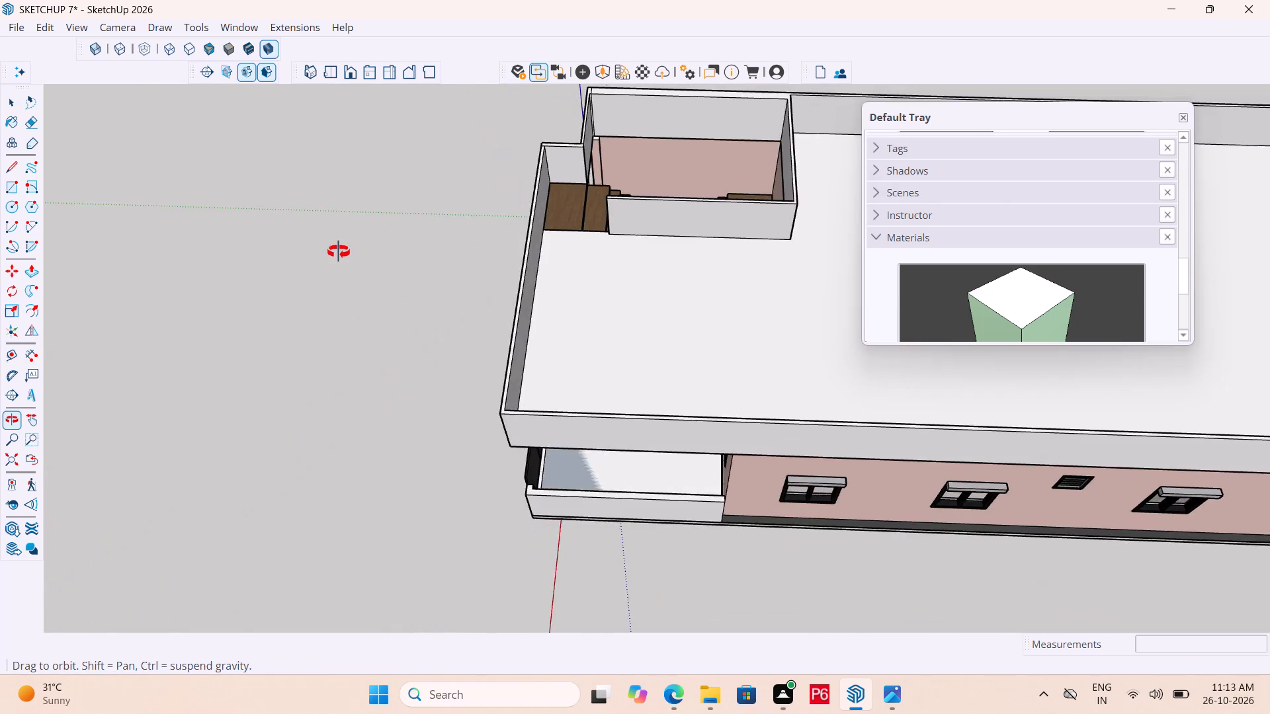
{"action": "middle_click_drag", "start_coordinate": [339, 252], "coordinate": [901, 302]}
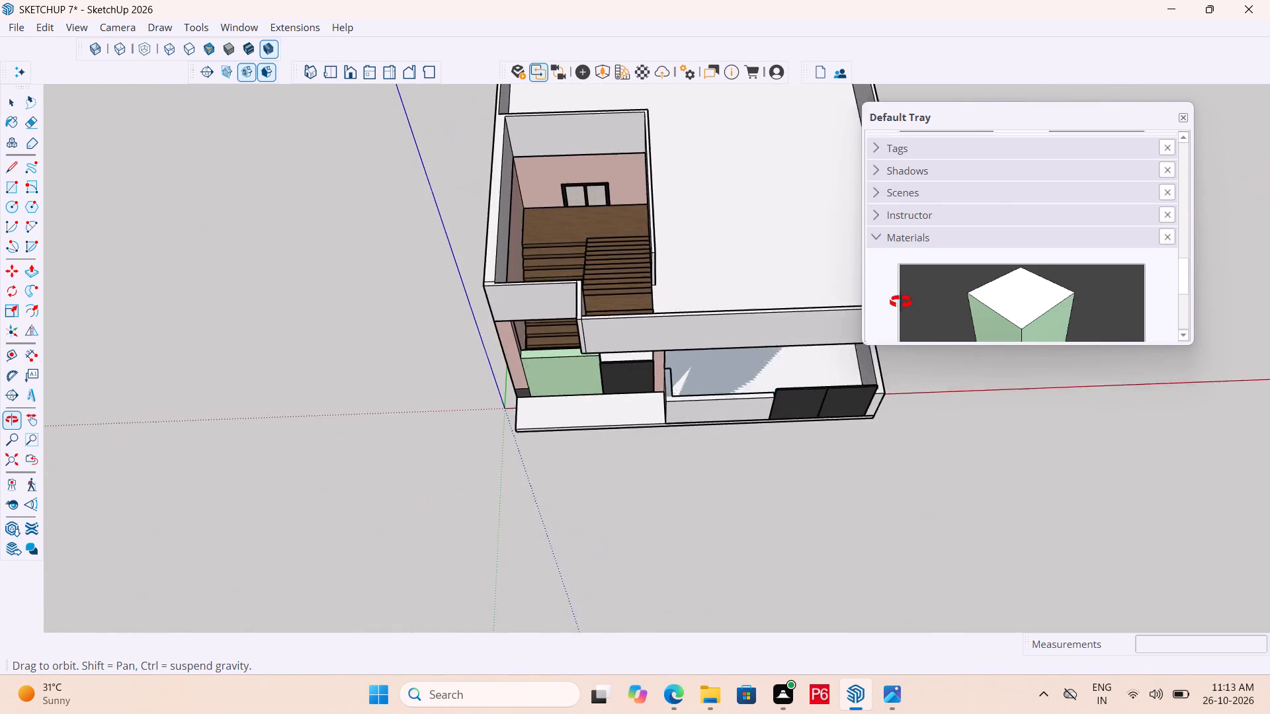
{"action": "middle_click_drag", "start_coordinate": [901, 302], "coordinate": [759, 276]}
{"action": "middle_click_drag", "start_coordinate": [754, 275], "coordinate": [484, 227]}
{"action": "scroll", "coordinate": [440, 227], "scroll_direction": "down", "scroll_amount": 5}
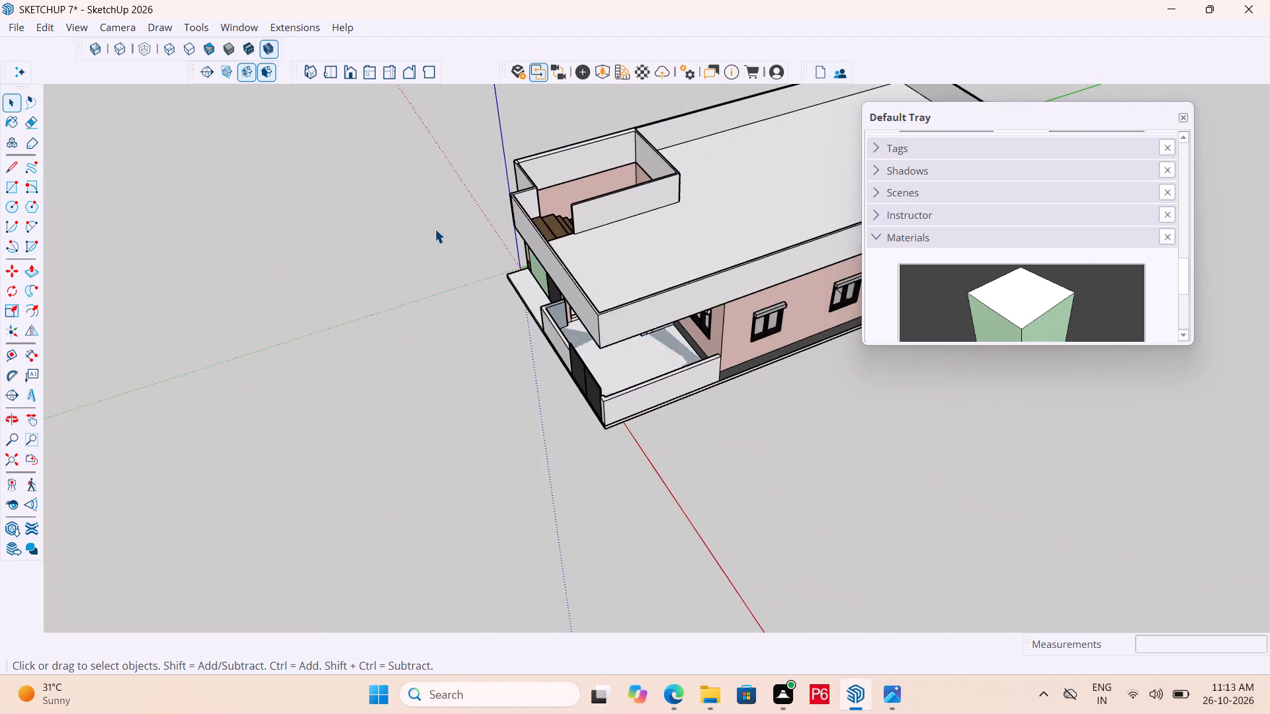
{"action": "scroll", "coordinate": [435, 229], "scroll_direction": "down", "scroll_amount": 1}
Save the model.
{"action": "key", "text": "ctrl+s"}
{"action": "key", "text": "ctrl+s"}
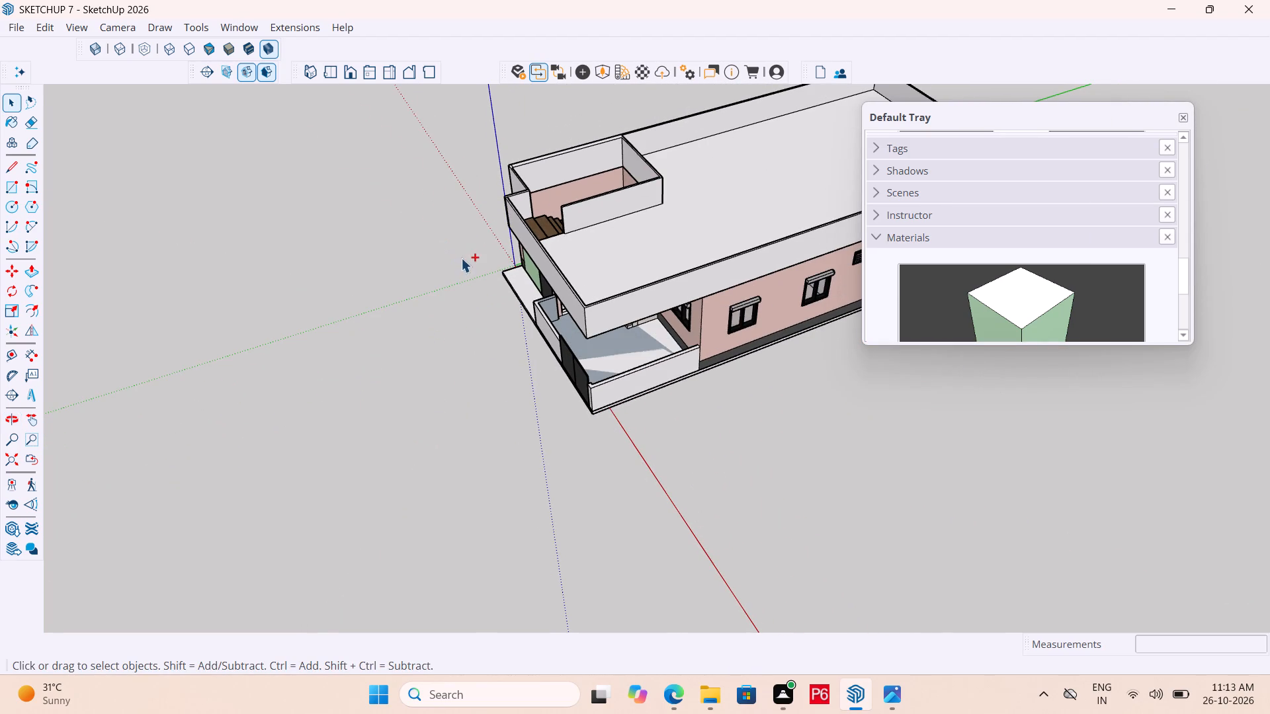
{"action": "key", "text": "ctrl+s"}
{"action": "key", "text": "ctrl+s"}
{"action": "key", "text": "ctrl+s"}
{"action": "key", "text": "ctrl+s"}
{"action": "key", "text": "ctrl+s"}
{"action": "key", "text": "ctrl+s"}
{"action": "key", "text": "ctrl+s"}
{"action": "key", "text": "space"}
Draw a rectangle about 7' 4" by 16' 6" from the stairwell parapet's top corner to the green wall's bottom corner, and group it.
{"action": "scroll", "coordinate": [472, 237], "scroll_direction": "down", "scroll_amount": 2}
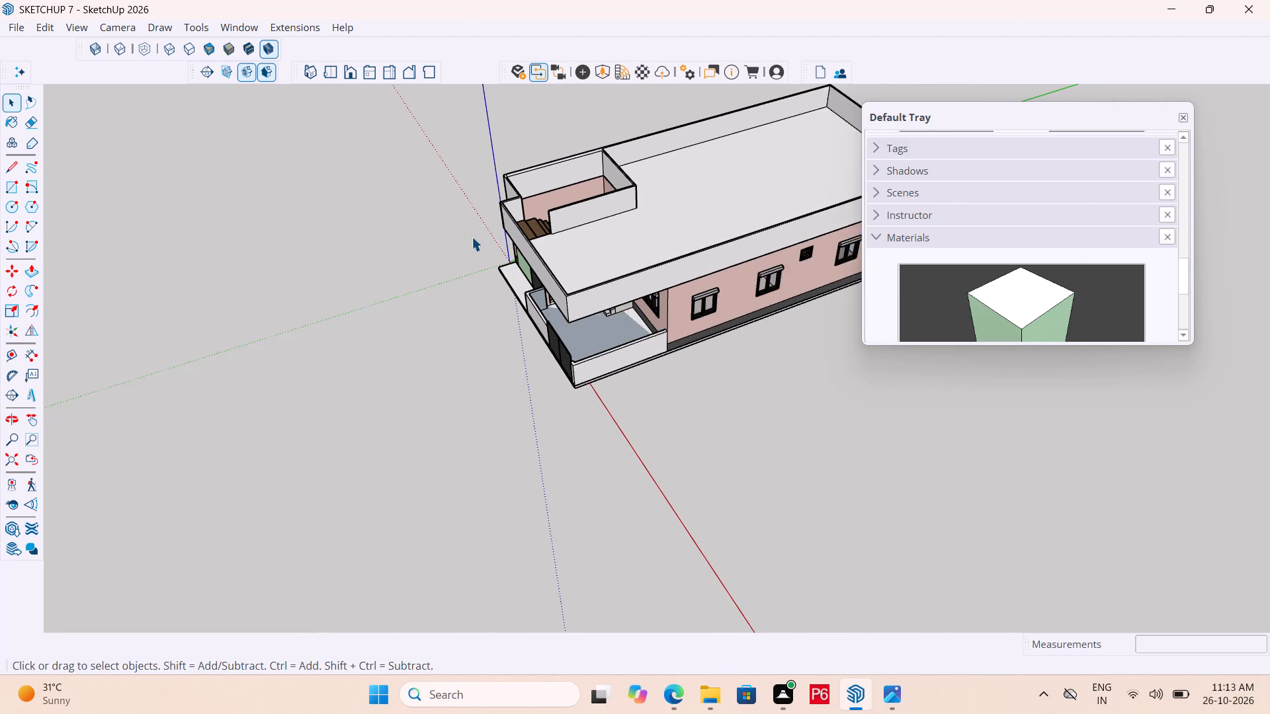
{"action": "scroll", "coordinate": [472, 237], "scroll_direction": "down", "scroll_amount": 2}
{"action": "middle_click_drag", "start_coordinate": [579, 253], "coordinate": [1138, 170]}
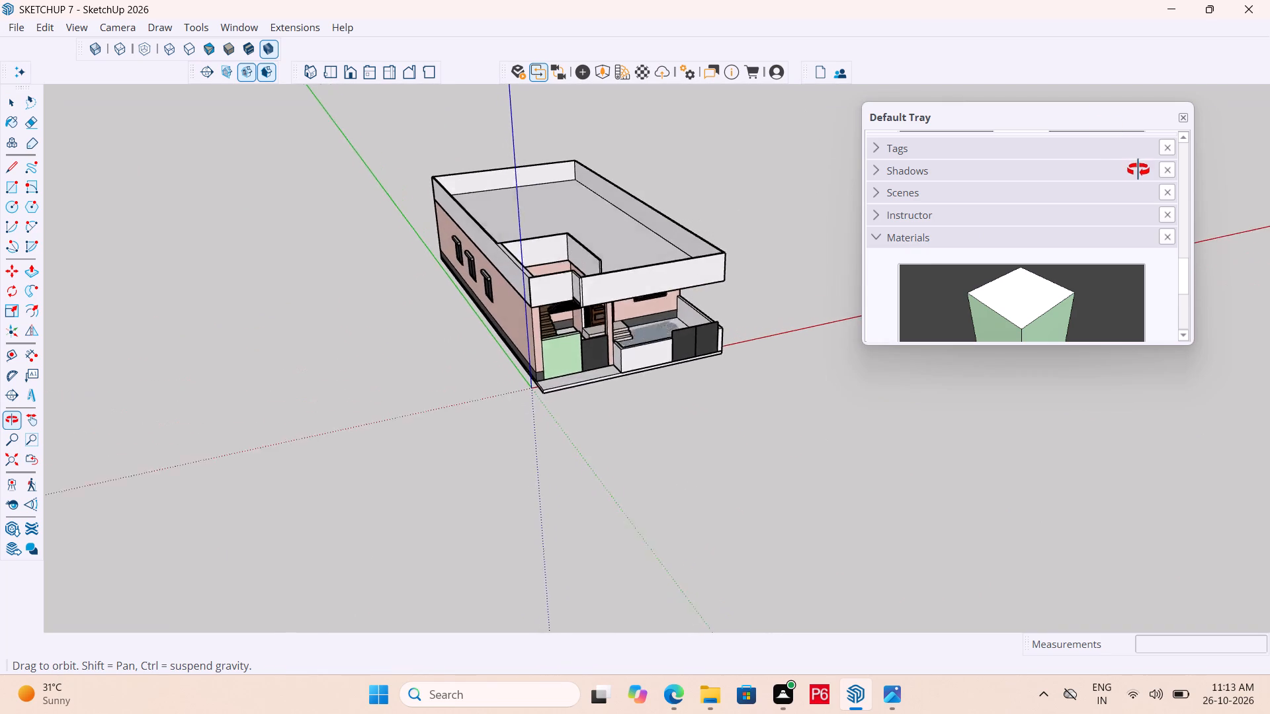
{"action": "middle_click_drag", "start_coordinate": [1138, 170], "coordinate": [1052, 198]}
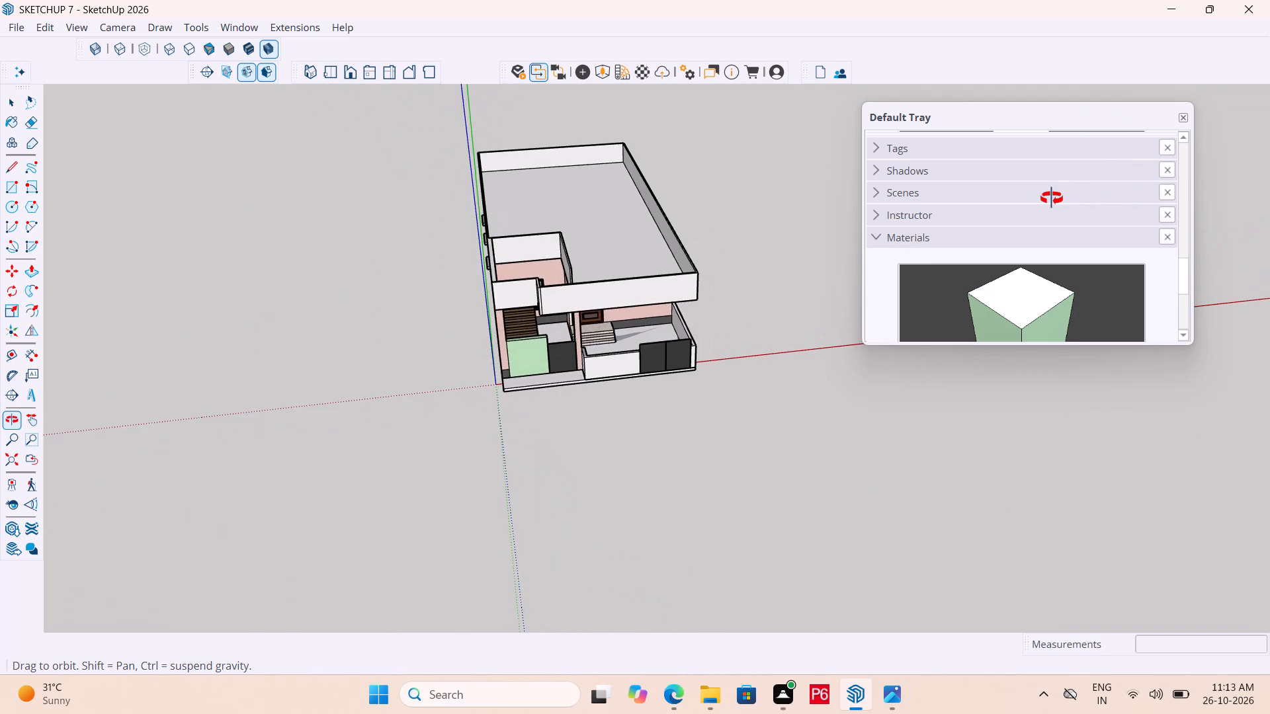
{"action": "middle_click_drag", "start_coordinate": [1052, 198], "coordinate": [1179, 179]}
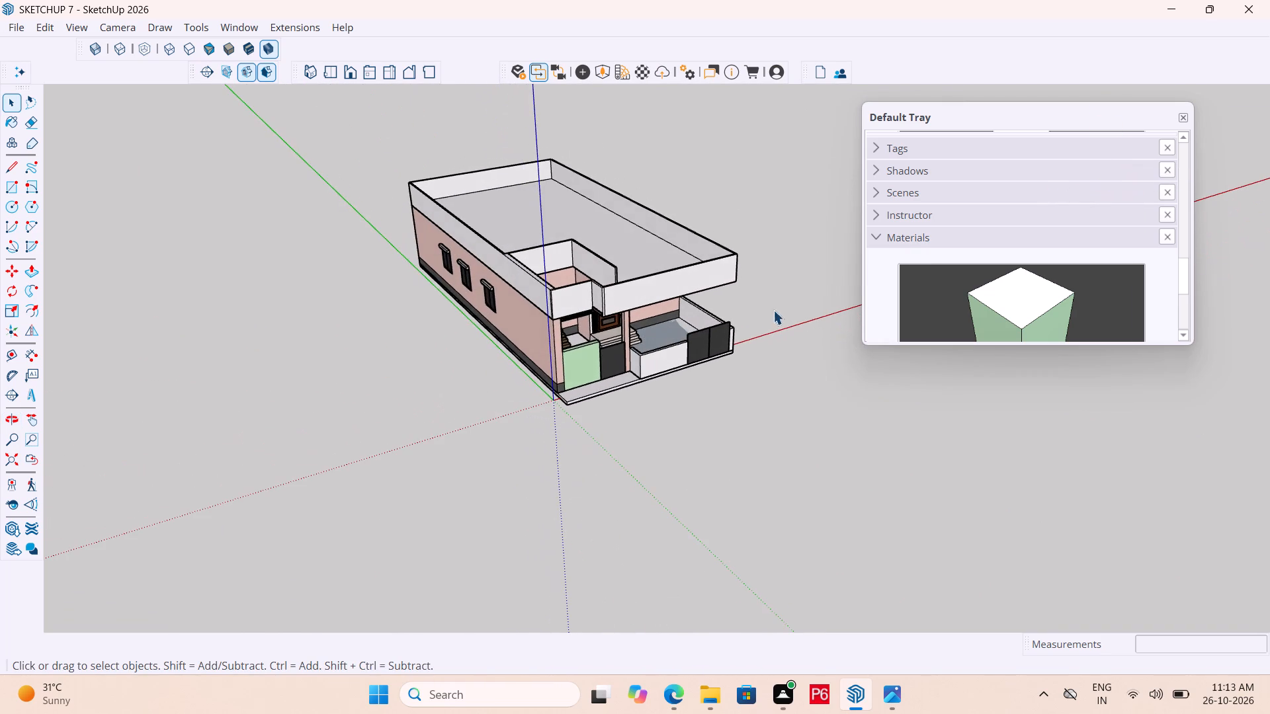
{"action": "scroll", "coordinate": [605, 338], "scroll_direction": "up", "scroll_amount": 13}
{"action": "middle_click_drag", "start_coordinate": [578, 349], "coordinate": [675, 387]}
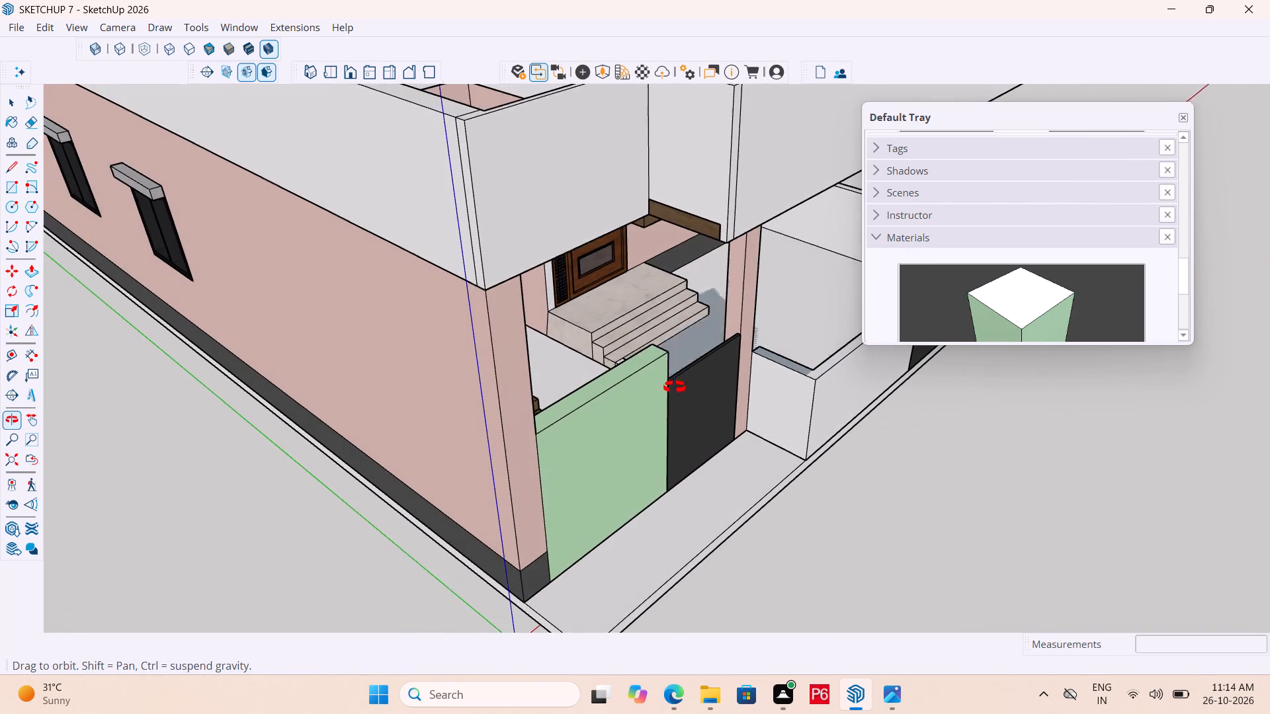
{"action": "middle_click_drag", "start_coordinate": [675, 387], "coordinate": [675, 393]}
{"action": "key", "text": "r"}
{"action": "left_click", "coordinate": [461, 150]}
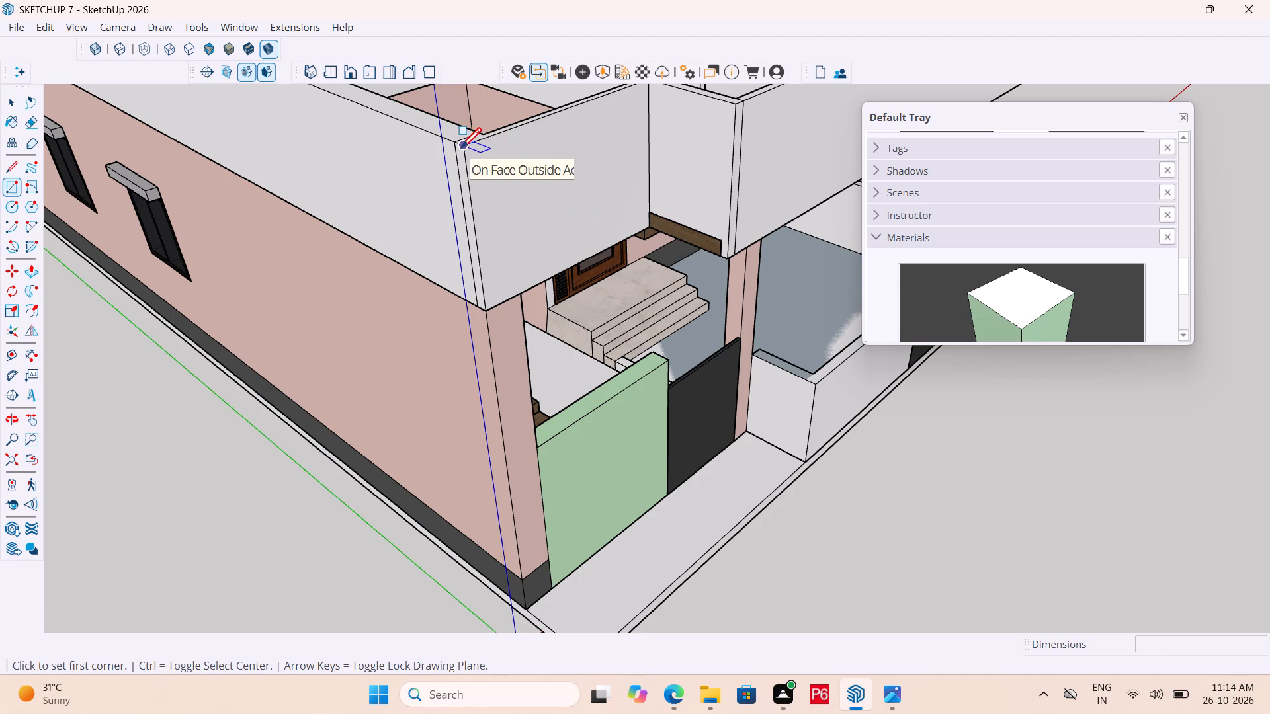
{"action": "left_click", "coordinate": [671, 493]}
{"action": "key", "text": "space"}
{"action": "double_click", "coordinate": [530, 235]}
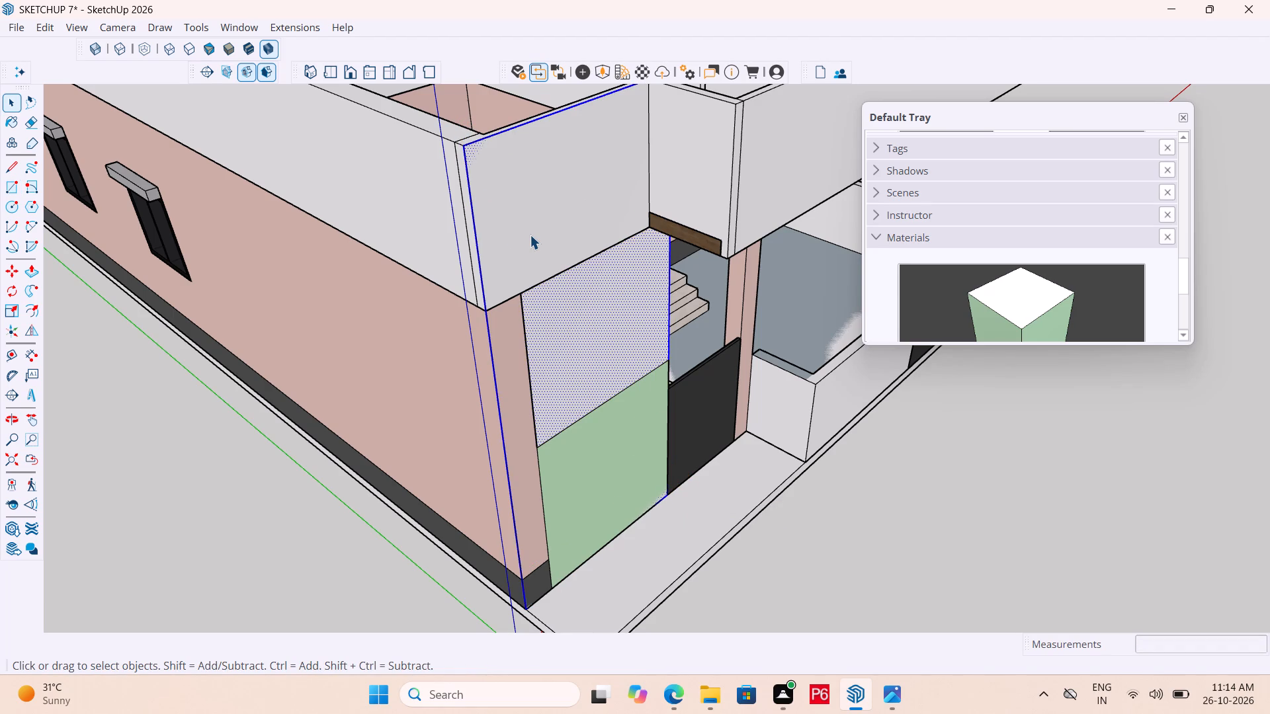
{"action": "right_click", "coordinate": [530, 235]}
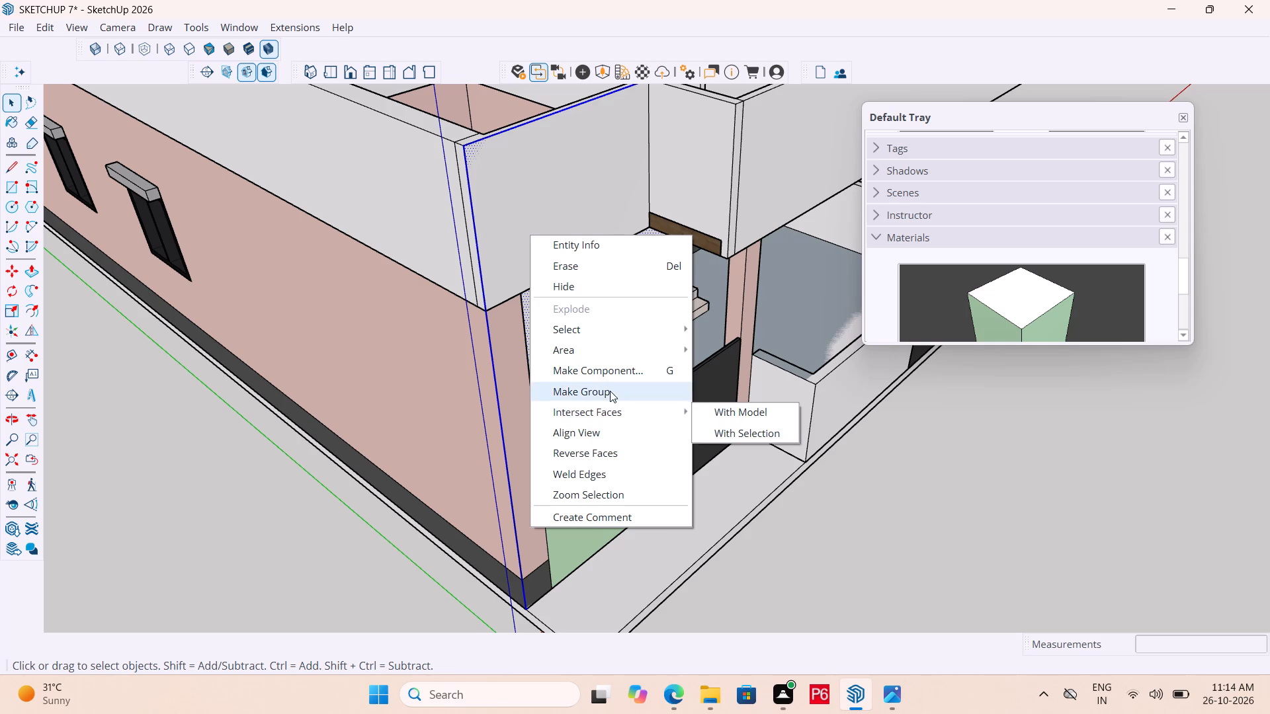
{"action": "left_click", "coordinate": [610, 391]}
{"action": "left_click", "coordinate": [968, 549]}
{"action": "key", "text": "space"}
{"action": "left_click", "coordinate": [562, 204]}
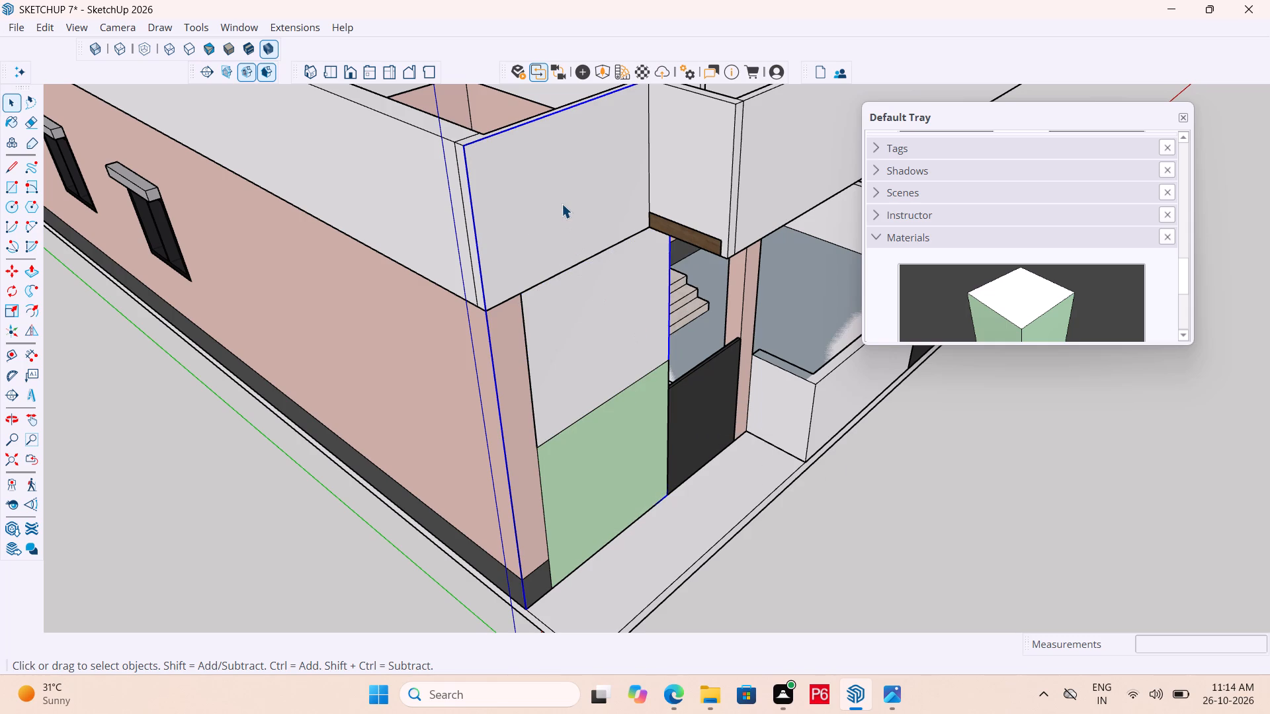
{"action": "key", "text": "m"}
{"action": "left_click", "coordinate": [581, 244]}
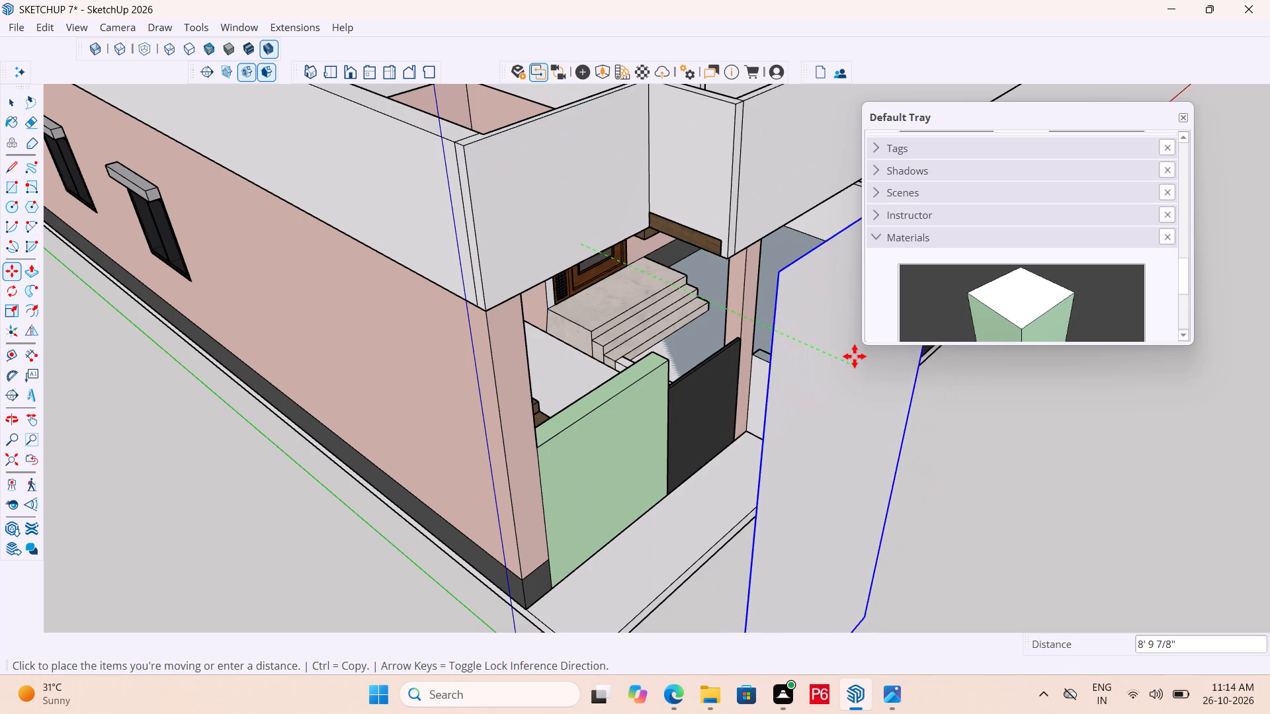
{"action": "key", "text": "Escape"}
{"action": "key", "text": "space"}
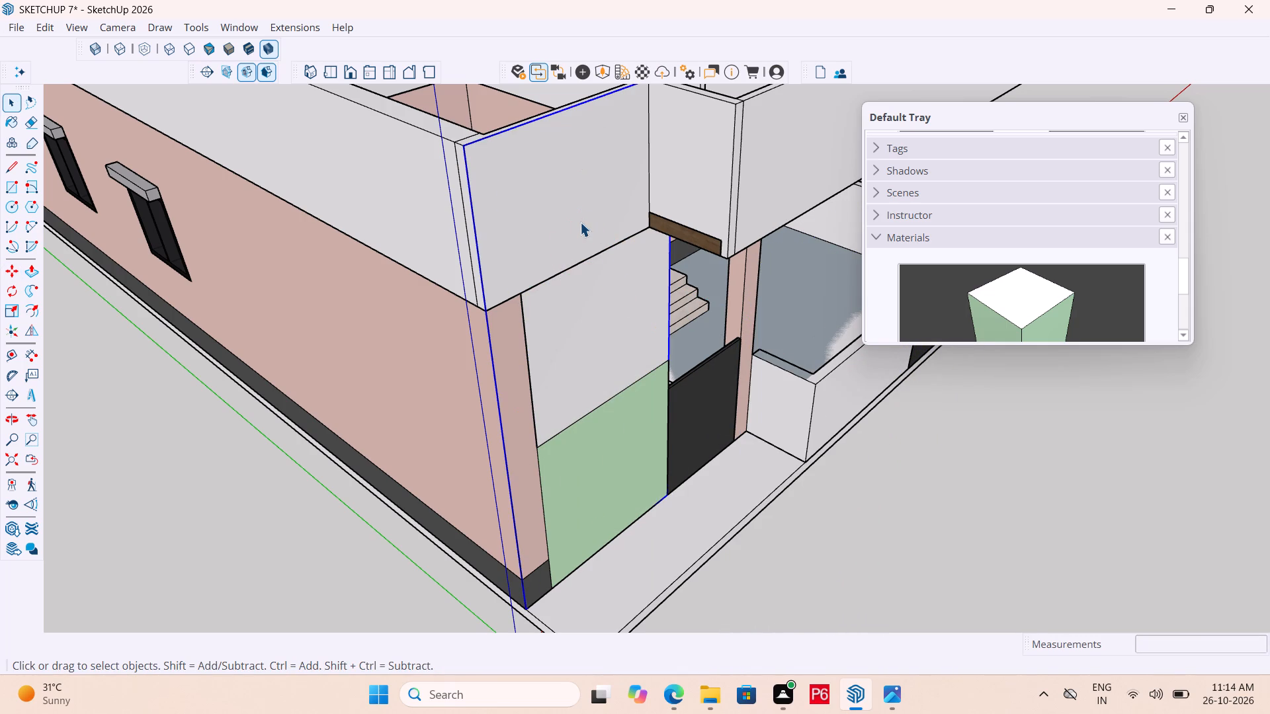
Inside the new rectangle group, extrude the face 3" outward over the stairwell front, and save.
{"action": "left_click", "coordinate": [575, 219]}
{"action": "double_click", "coordinate": [530, 188]}
{"action": "key", "text": "p"}
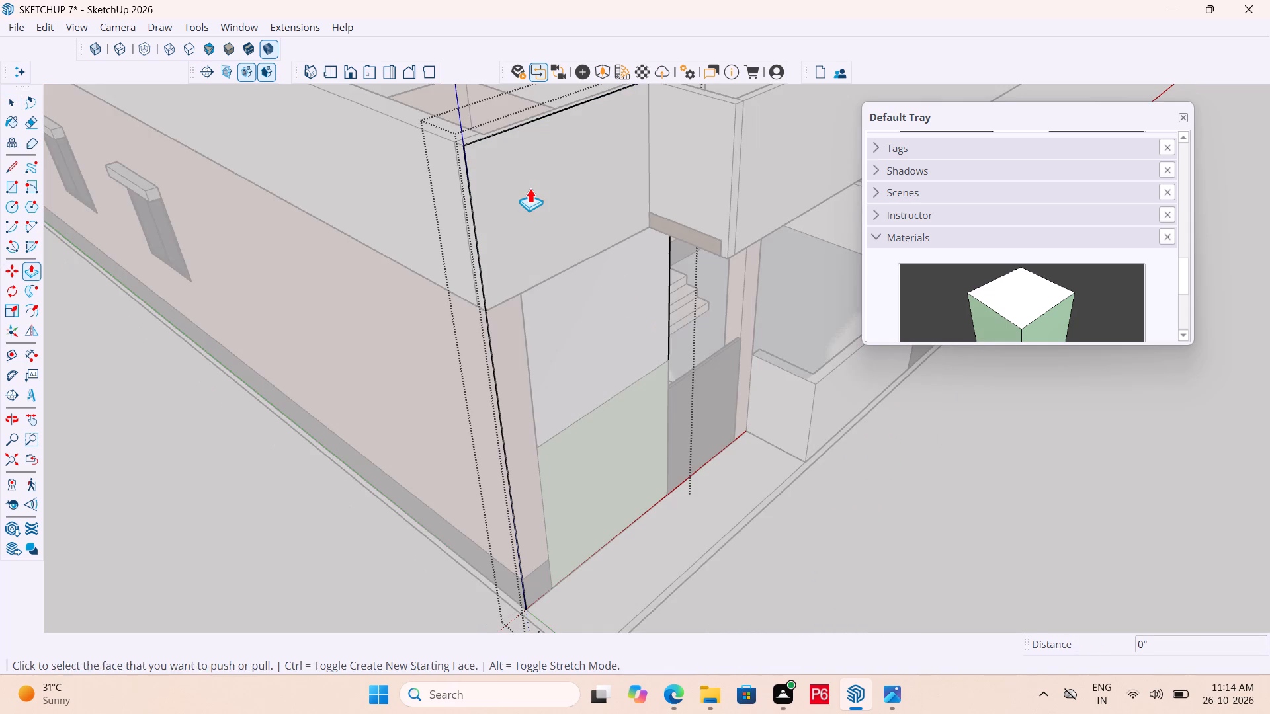
{"action": "left_click", "coordinate": [530, 188]}
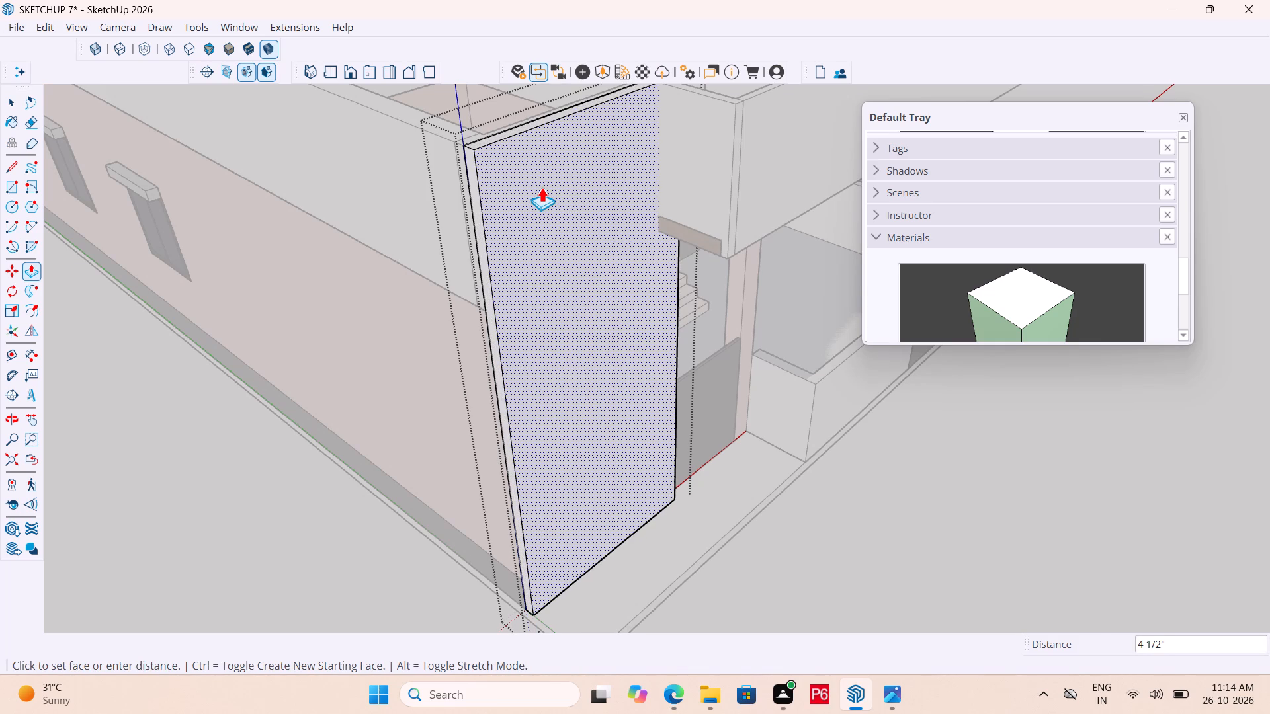
{"action": "key", "text": "3"}
{"action": "key", "text": "shift+quotedbl"}
{"action": "key", "text": "Return"}
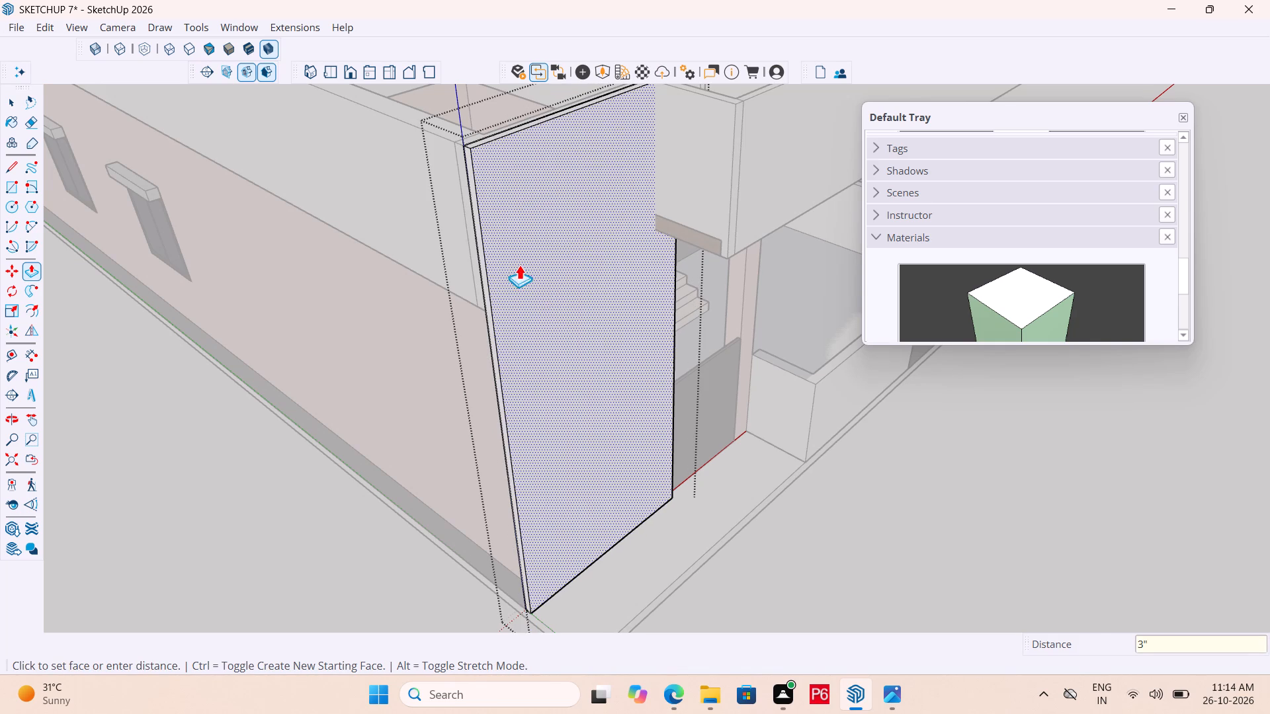
{"action": "middle_click_drag", "start_coordinate": [550, 314], "coordinate": [524, 315]}
{"action": "key", "text": "ctrl+s"}
{"action": "key", "text": "ctrl+s"}
{"action": "key", "text": "ctrl+s"}
{"action": "key", "text": "ctrl+s"}
{"action": "key", "text": "space"}
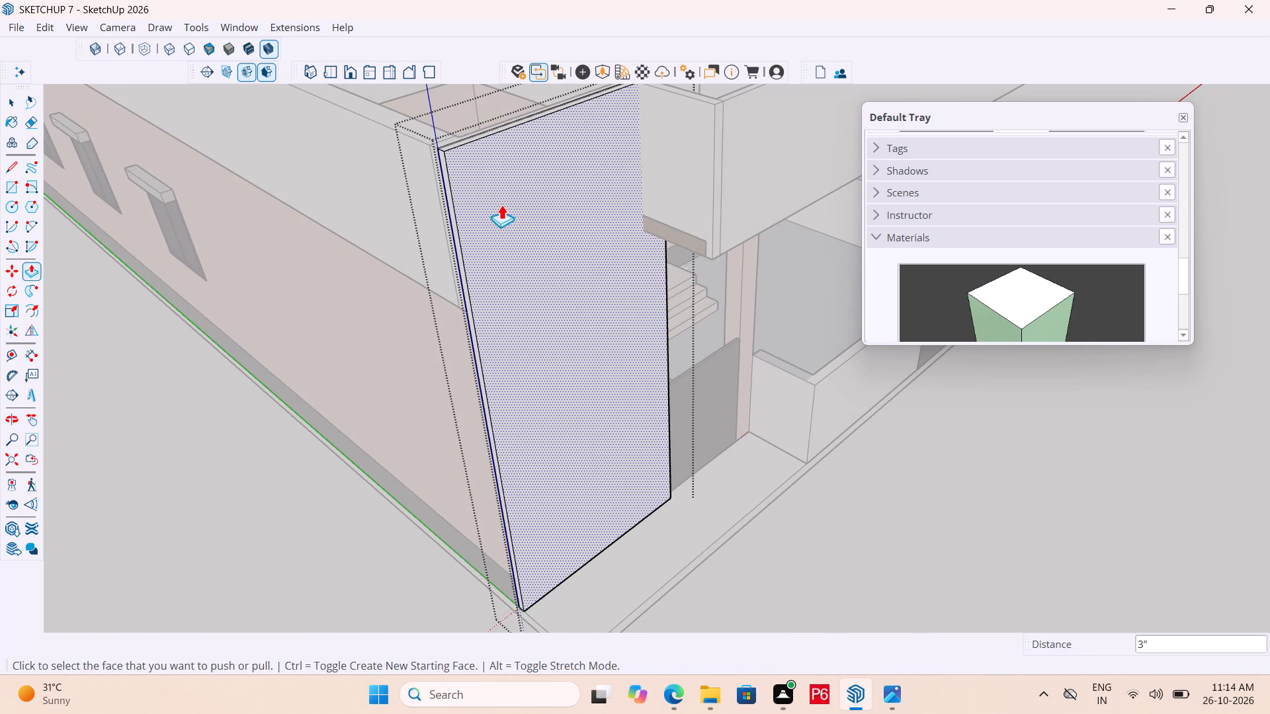
Push the stairwell panel's narrow side face beside the small gate inward about 11 9/16", and save the model.
{"action": "middle_click_drag", "start_coordinate": [544, 236], "coordinate": [243, 209]}
{"action": "middle_click_drag", "start_coordinate": [627, 236], "coordinate": [456, 235]}
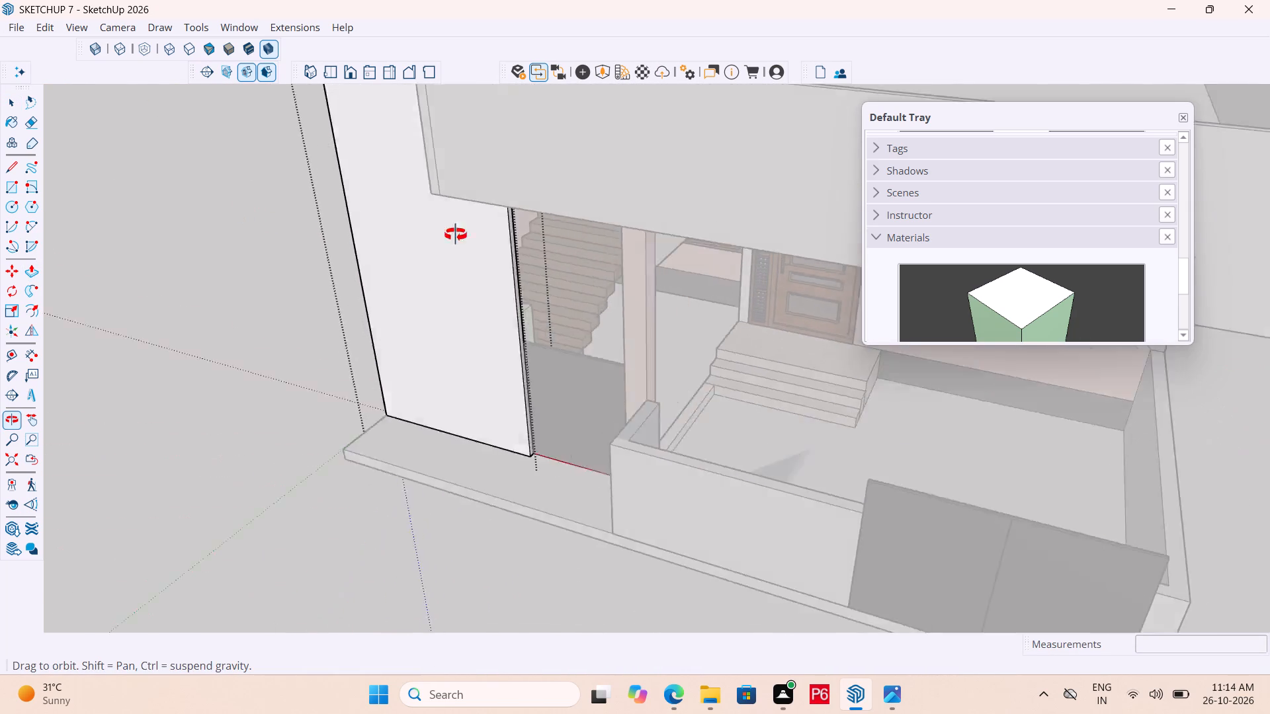
{"action": "middle_click_drag", "start_coordinate": [456, 235], "coordinate": [421, 235]}
{"action": "scroll", "coordinate": [521, 288], "scroll_direction": "up", "scroll_amount": 9}
{"action": "left_click", "coordinate": [489, 327]}
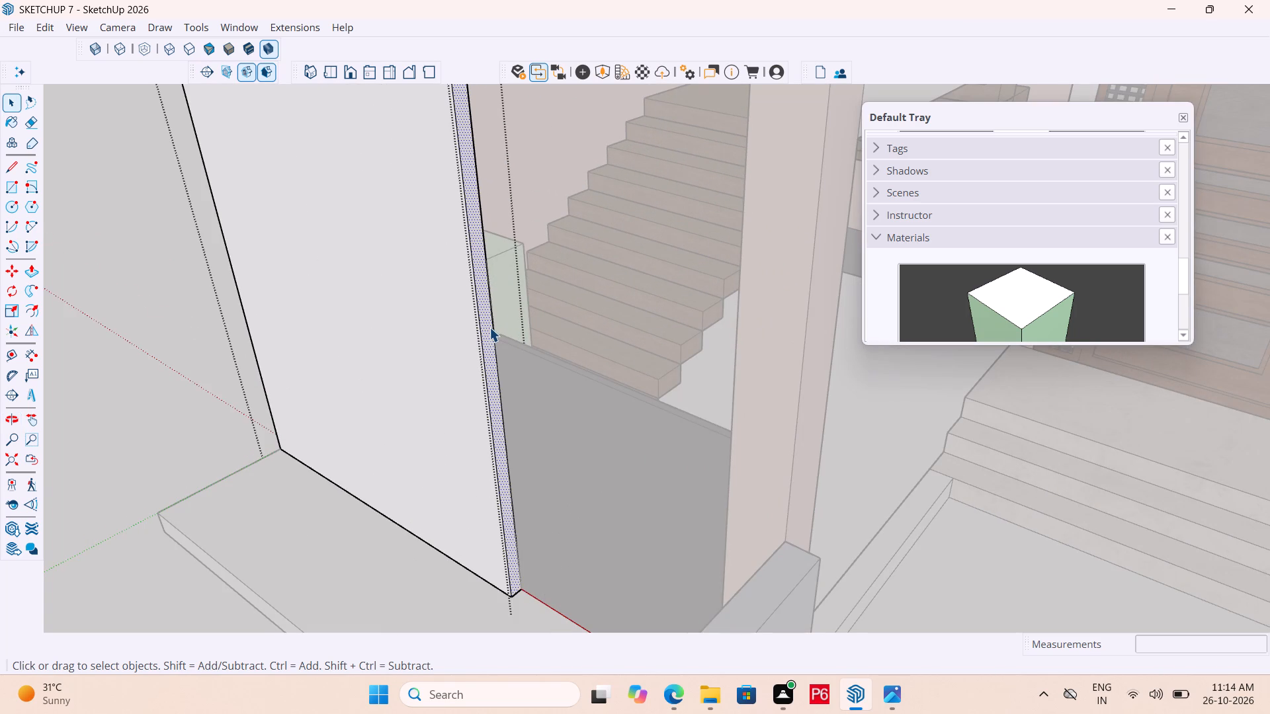
{"action": "key", "text": "p"}
{"action": "left_click", "coordinate": [489, 327]}
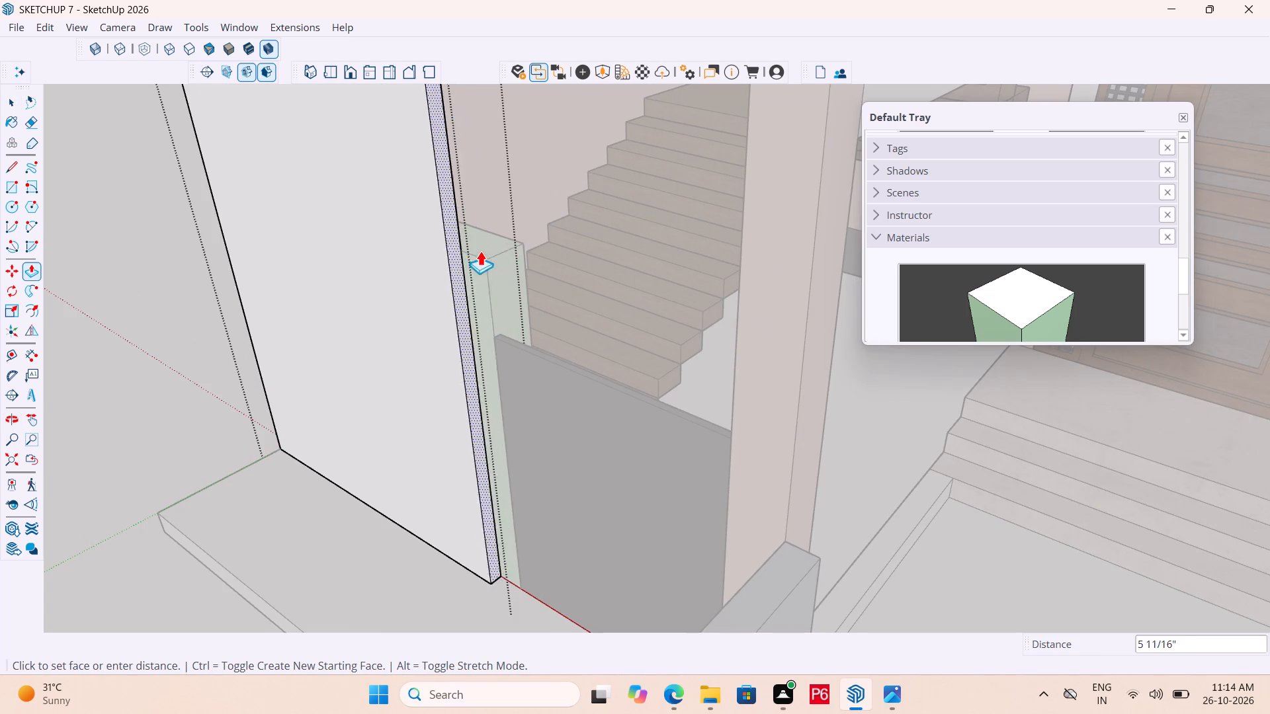
{"action": "middle_click_drag", "start_coordinate": [480, 251], "coordinate": [686, 267]}
{"action": "scroll", "coordinate": [624, 319], "scroll_direction": "down", "scroll_amount": 11}
{"action": "middle_click_drag", "start_coordinate": [669, 218], "coordinate": [739, 236]}
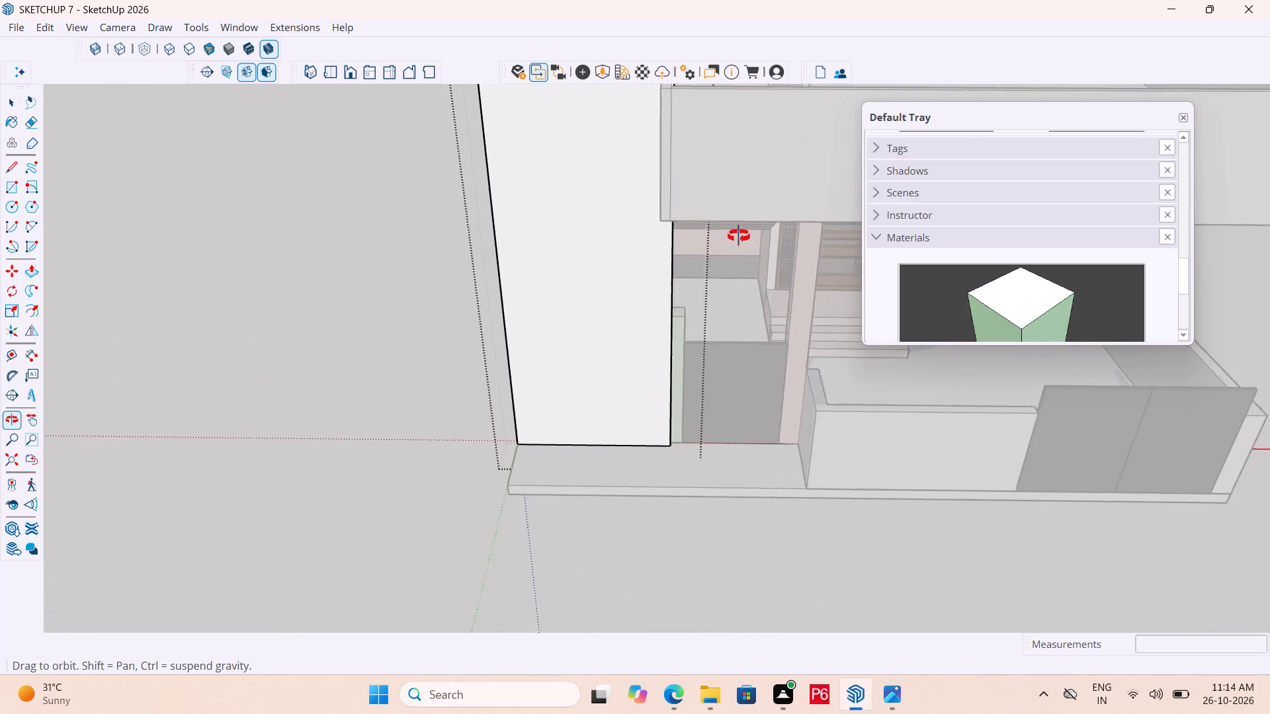
{"action": "middle_click_drag", "start_coordinate": [739, 236], "coordinate": [910, 278]}
{"action": "left_click", "coordinate": [767, 167]}
{"action": "middle_click_drag", "start_coordinate": [733, 350], "coordinate": [698, 307]}
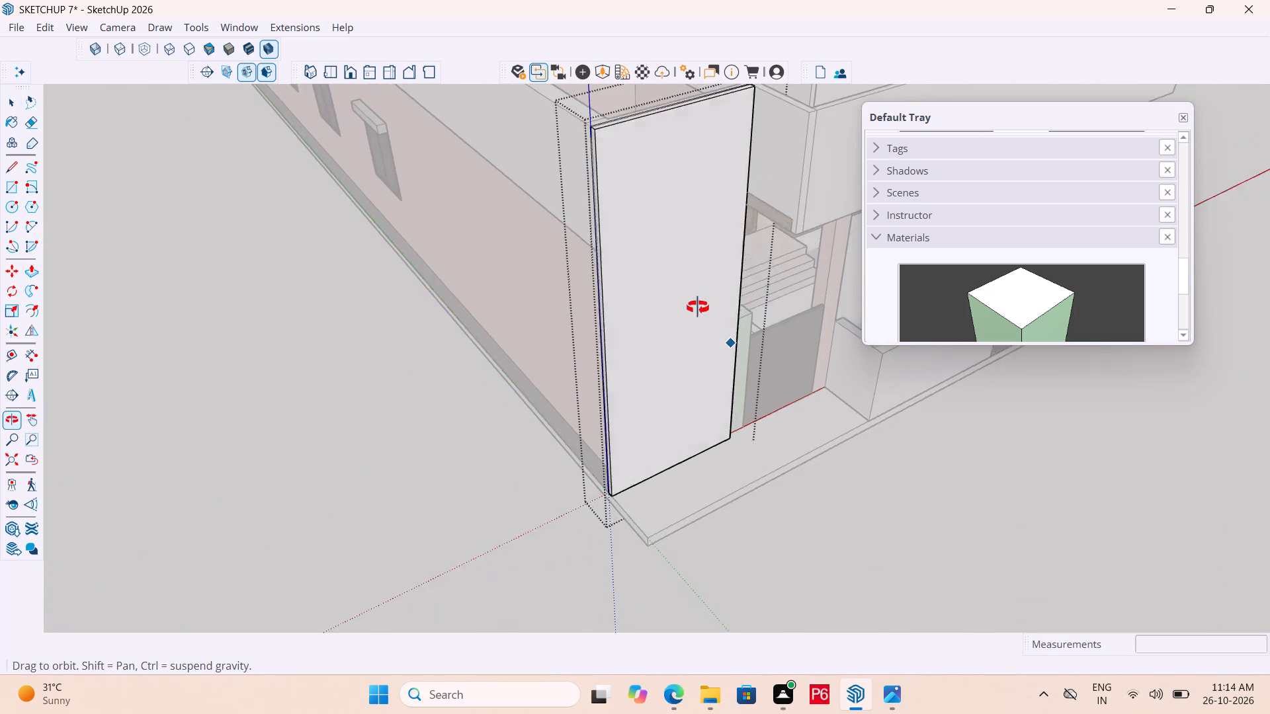
{"action": "middle_click_drag", "start_coordinate": [698, 307], "coordinate": [443, 280]}
{"action": "key", "text": "ctrl+s"}
{"action": "key", "text": "ctrl+s"}
{"action": "key", "text": "ctrl+s"}
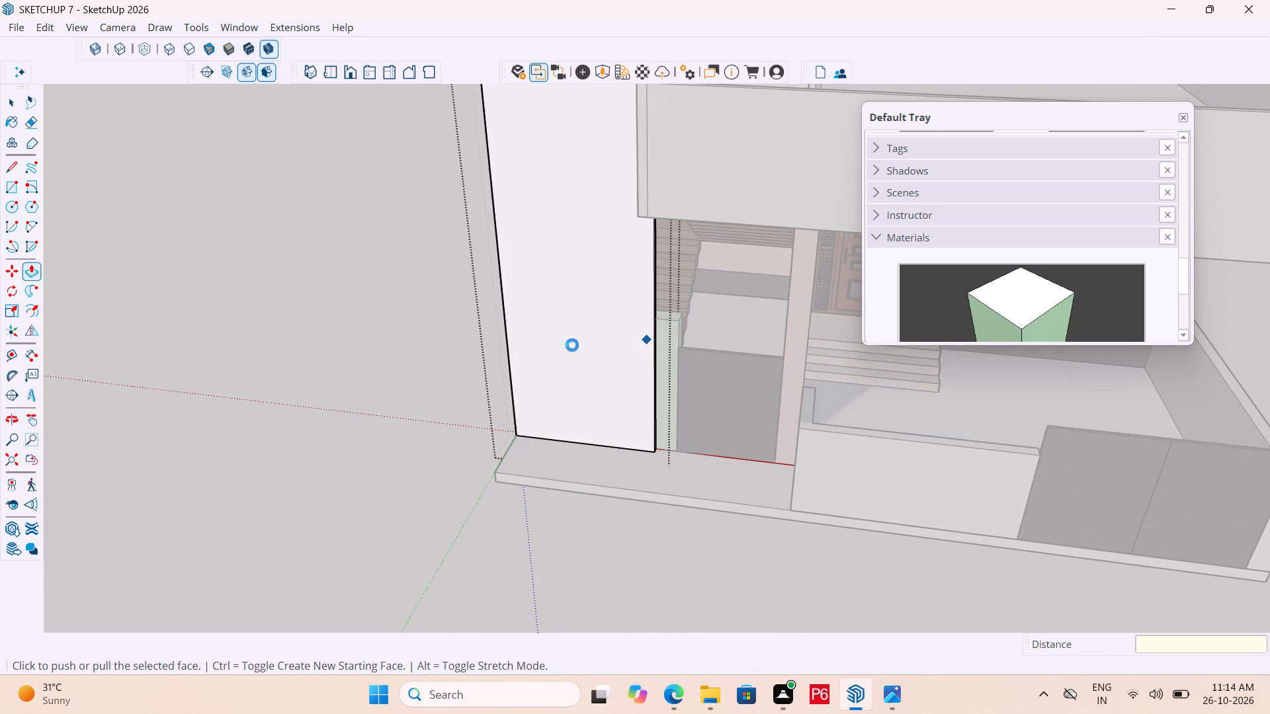
{"action": "key", "text": "ctrl+s"}
Inside the green wall's group, push its stair-side face back behind the narrowed stairwell panel.
{"action": "middle_click_drag", "start_coordinate": [706, 368], "coordinate": [607, 352]}
{"action": "middle_click_drag", "start_coordinate": [693, 332], "coordinate": [629, 337]}
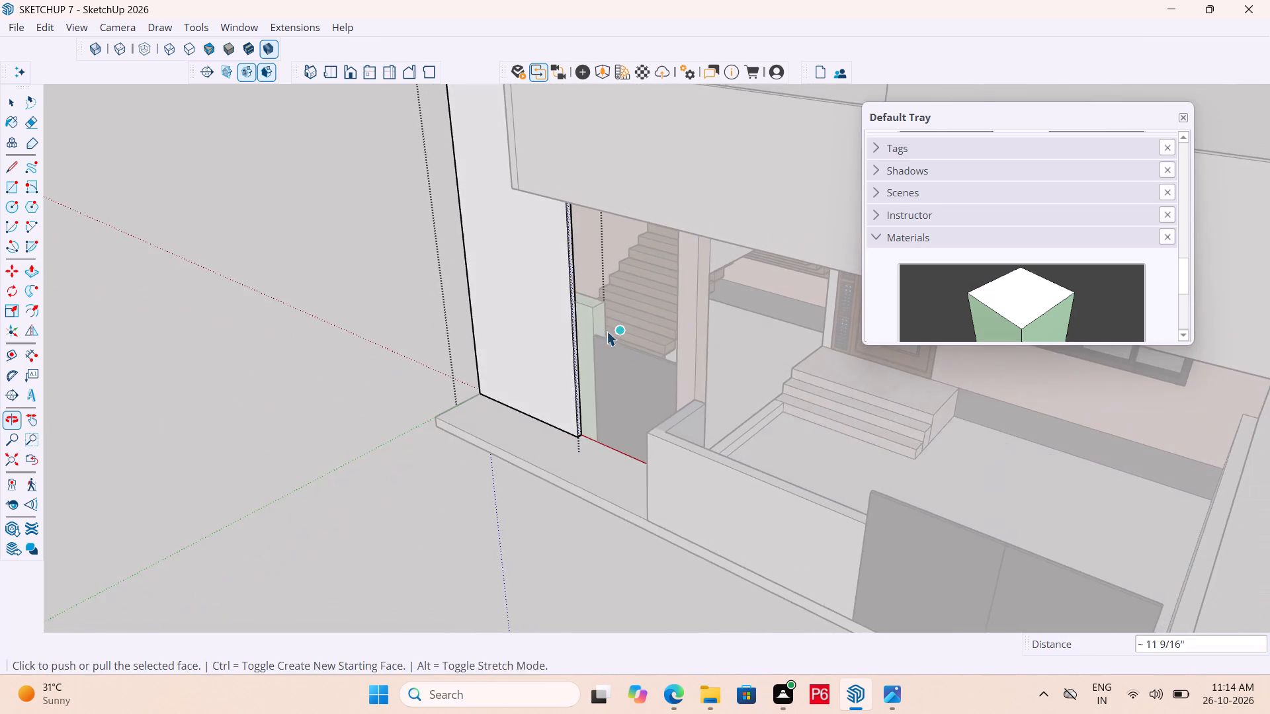
{"action": "key", "text": "space"}
{"action": "scroll", "coordinate": [593, 297], "scroll_direction": "up", "scroll_amount": 5}
{"action": "left_click", "coordinate": [595, 331]}
{"action": "triple_click", "coordinate": [595, 325]}
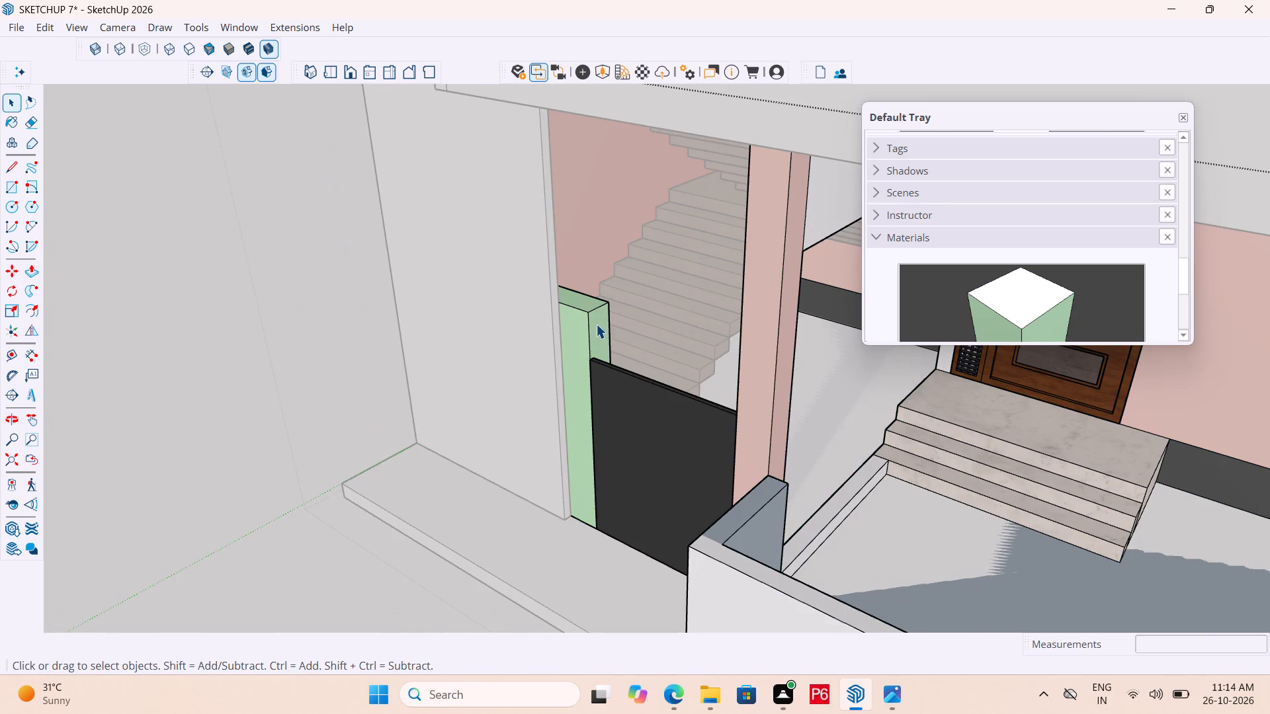
{"action": "left_click", "coordinate": [596, 324]}
{"action": "key", "text": "p"}
{"action": "left_click", "coordinate": [596, 324]}
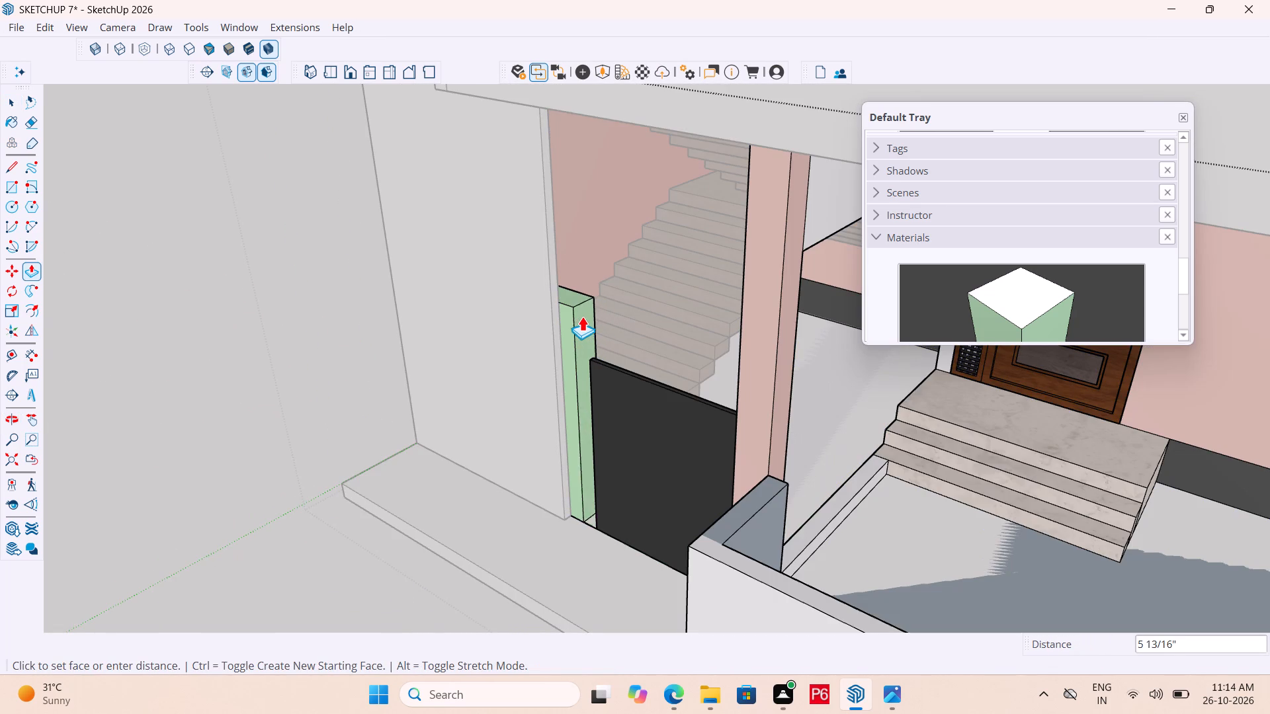
{"action": "left_click", "coordinate": [551, 342]}
Inside the small charcoal gate's group, extrude its end face about 11 9/16" toward the stairwell panel, and save.
{"action": "middle_click_drag", "start_coordinate": [566, 385], "coordinate": [676, 395]}
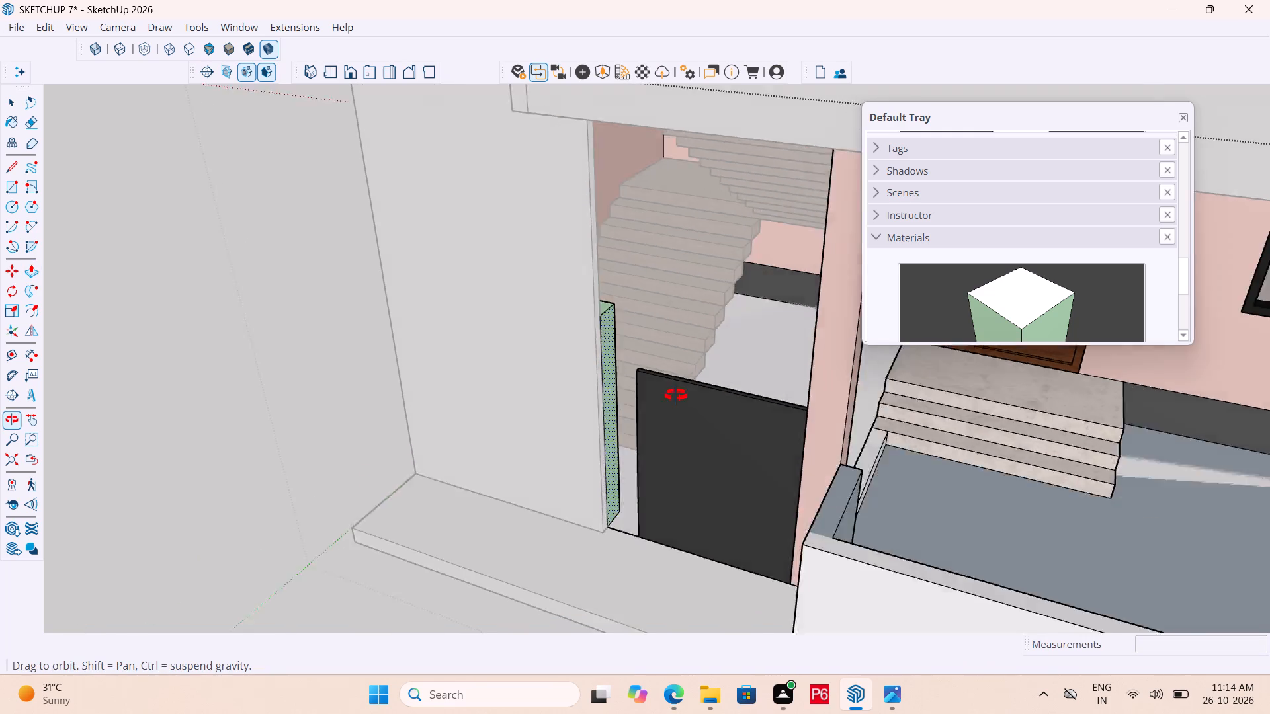
{"action": "middle_click_drag", "start_coordinate": [676, 395], "coordinate": [884, 417]}
{"action": "scroll", "coordinate": [822, 415], "scroll_direction": "up", "scroll_amount": 6}
{"action": "middle_click", "coordinate": [820, 413]}
{"action": "key", "text": "space"}
{"action": "scroll", "coordinate": [723, 391], "scroll_direction": "up", "scroll_amount": 6}
{"action": "middle_click_drag", "start_coordinate": [732, 369], "coordinate": [767, 376]}
{"action": "left_click", "coordinate": [819, 362]}
{"action": "double_click", "coordinate": [819, 362]}
{"action": "left_click", "coordinate": [810, 348]}
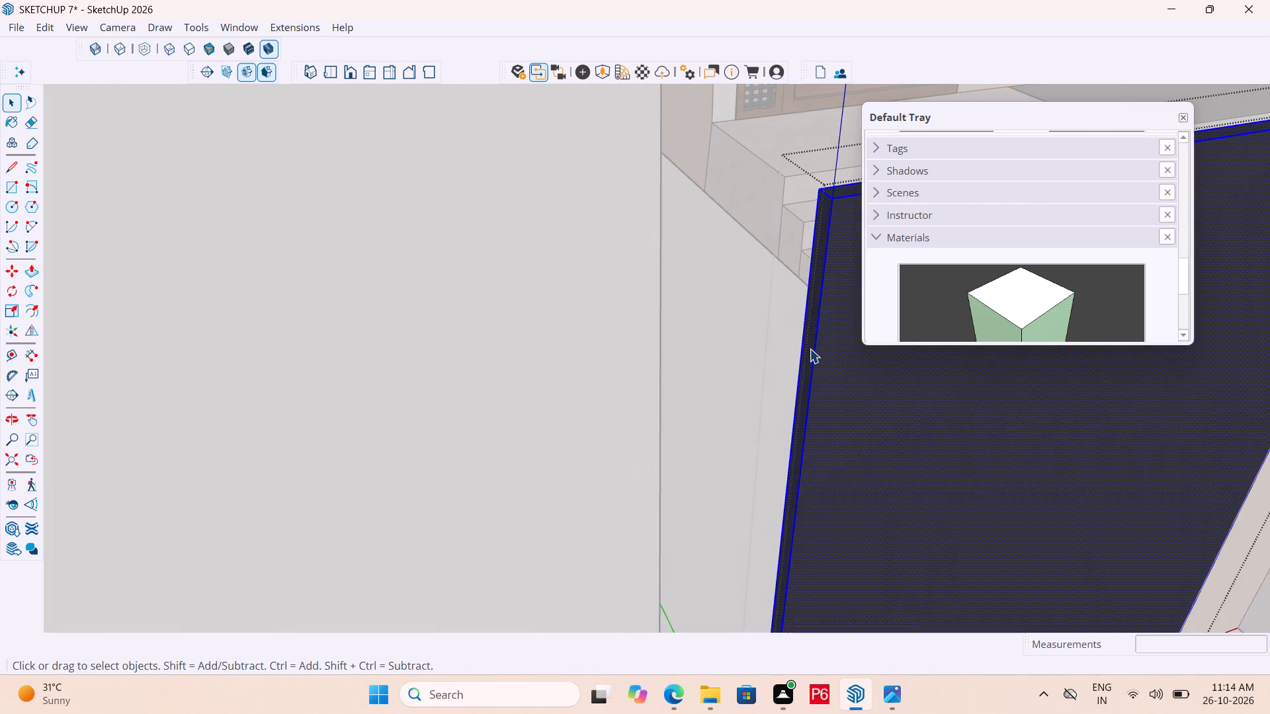
{"action": "key", "text": "p"}
{"action": "left_click", "coordinate": [810, 348]}
{"action": "middle_click_drag", "start_coordinate": [666, 381], "coordinate": [341, 373]}
{"action": "scroll", "coordinate": [633, 422], "scroll_direction": "down", "scroll_amount": 5}
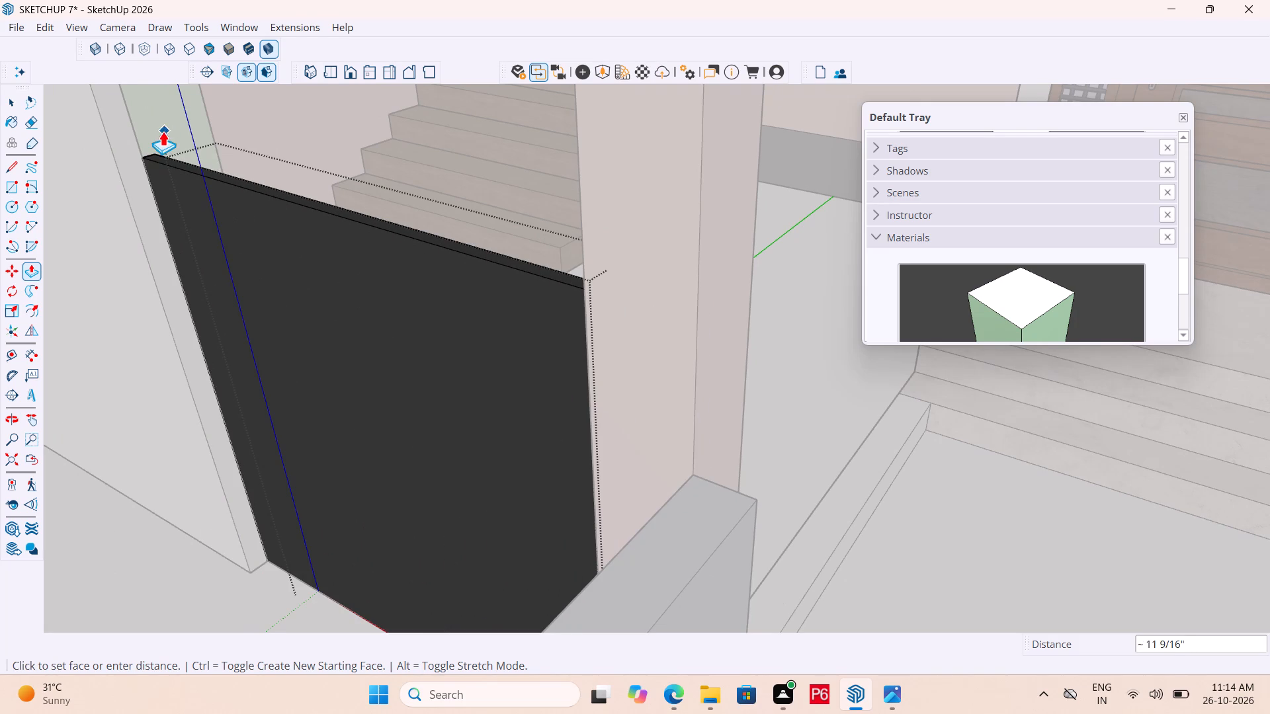
{"action": "left_click", "coordinate": [148, 131]}
{"action": "scroll", "coordinate": [477, 374], "scroll_direction": "down", "scroll_amount": 6}
{"action": "key", "text": "ctrl+s"}
{"action": "key", "text": "ctrl+s"}
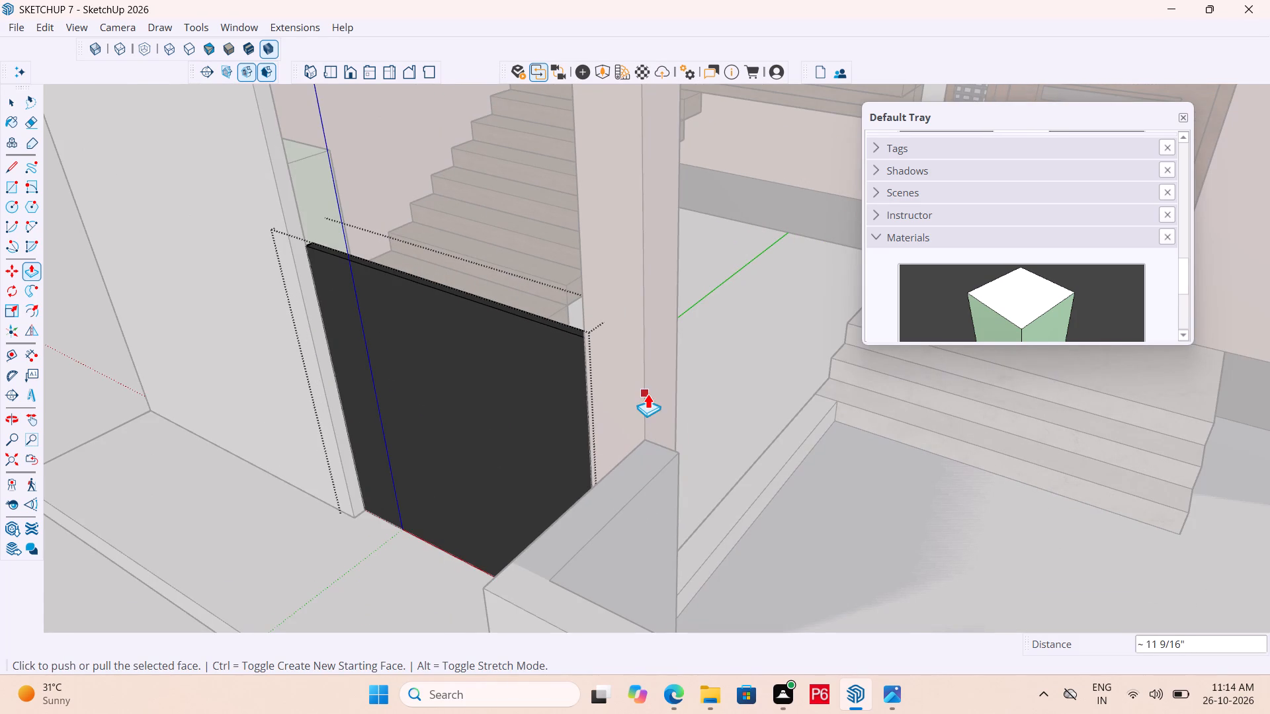
{"action": "key", "text": "ctrl+s"}
{"action": "key", "text": "ctrl+s"}
{"action": "key", "text": "ctrl+s"}
{"action": "key", "text": "ctrl+s"}
{"action": "key", "text": "ctrl+s"}
{"action": "key", "text": "ctrl+s"}
{"action": "key", "text": "ctrl+s"}
{"action": "key", "text": "ctrl+s"}
{"action": "key", "text": "ctrl+s"}
Leave the gate's group and examine the house from the side, roof and front around the narrowed stairwell panel.
{"action": "scroll", "coordinate": [632, 363], "scroll_direction": "down", "scroll_amount": 9}
{"action": "key", "text": "space"}
{"action": "key", "text": "space"}
{"action": "scroll", "coordinate": [635, 406], "scroll_direction": "down", "scroll_amount": 18}
{"action": "middle_click_drag", "start_coordinate": [566, 475], "coordinate": [611, 471]}
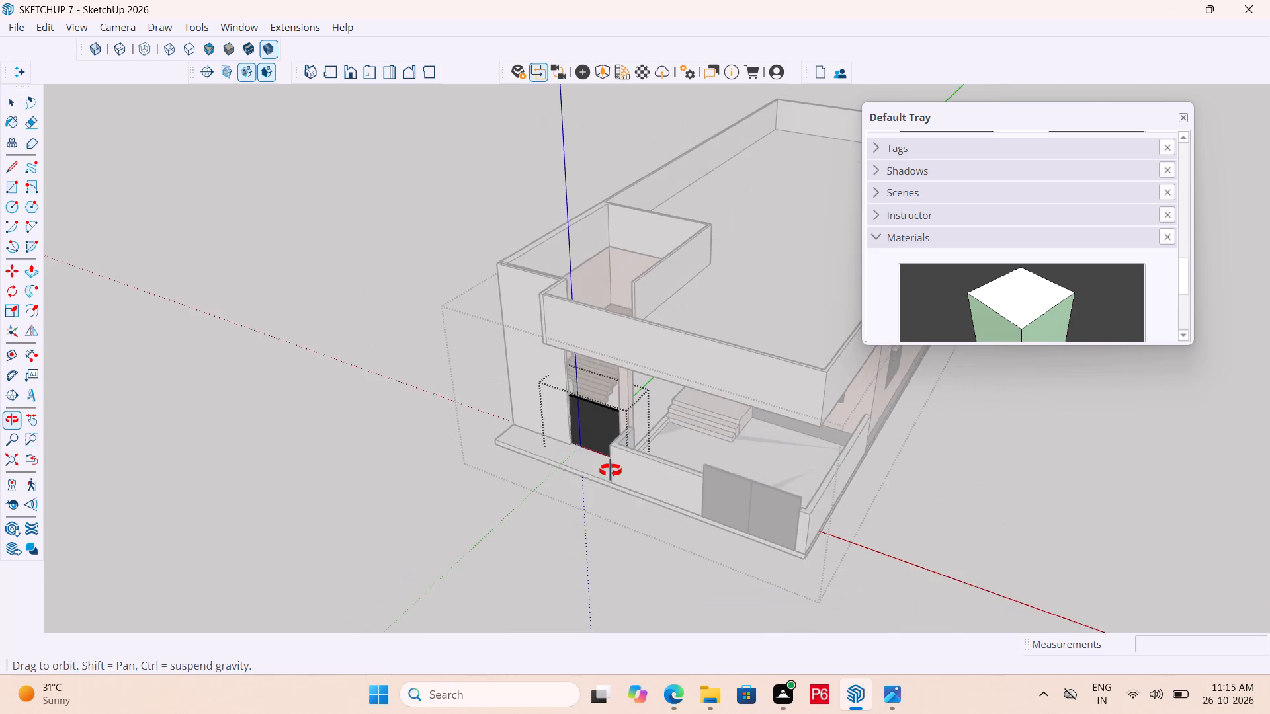
{"action": "middle_click_drag", "start_coordinate": [611, 471], "coordinate": [1050, 453]}
{"action": "key", "text": "space"}
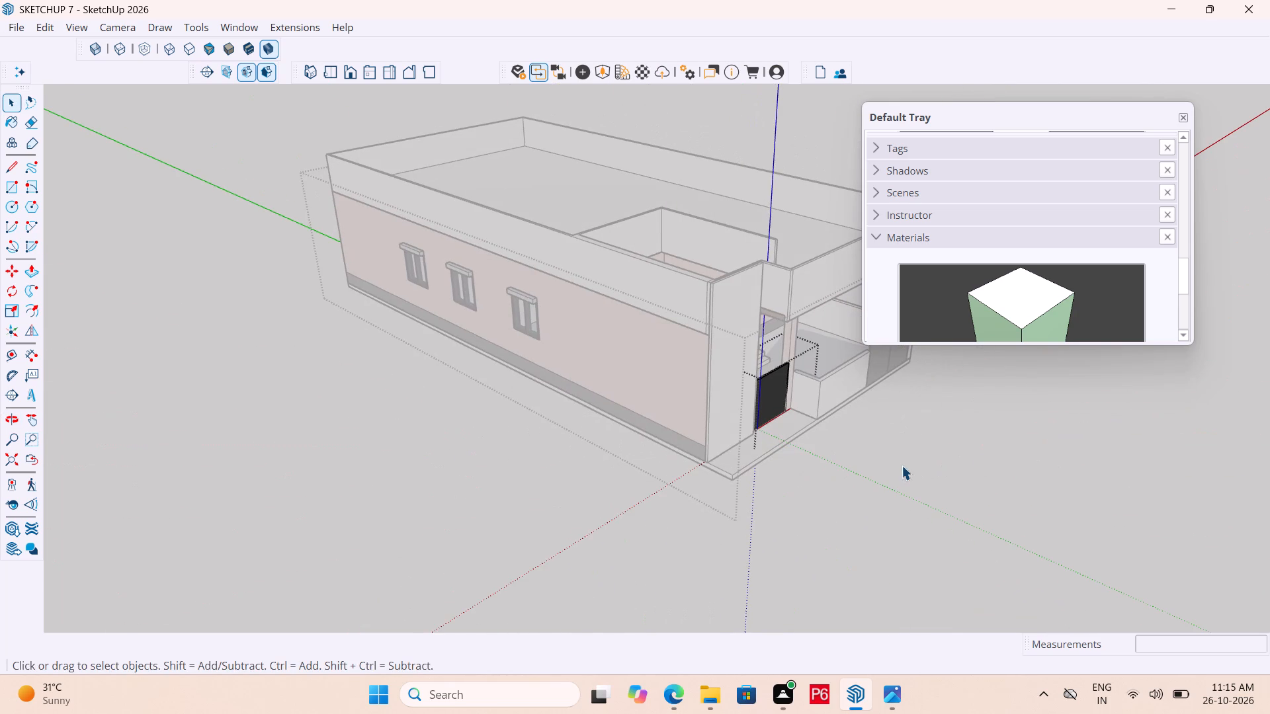
{"action": "left_click", "coordinate": [902, 465]}
{"action": "scroll", "coordinate": [532, 494], "scroll_direction": "down", "scroll_amount": 4}
{"action": "double_click", "coordinate": [839, 483]}
{"action": "middle_click_drag", "start_coordinate": [818, 450], "coordinate": [740, 389]}
{"action": "scroll", "coordinate": [693, 313], "scroll_direction": "up", "scroll_amount": 5}
{"action": "middle_click_drag", "start_coordinate": [674, 325], "coordinate": [763, 332]}
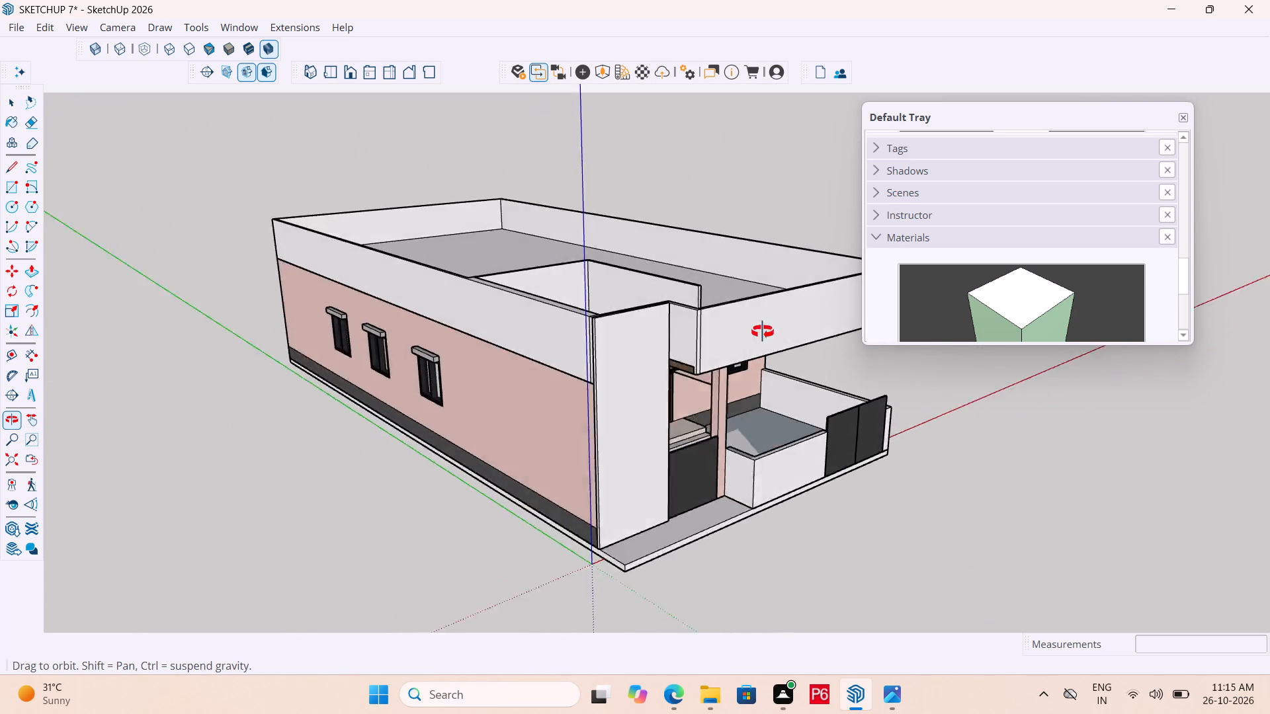
{"action": "middle_click_drag", "start_coordinate": [763, 332], "coordinate": [825, 348]}
{"action": "scroll", "coordinate": [710, 347], "scroll_direction": "up", "scroll_amount": 6}
{"action": "middle_click_drag", "start_coordinate": [686, 365], "coordinate": [769, 429]}
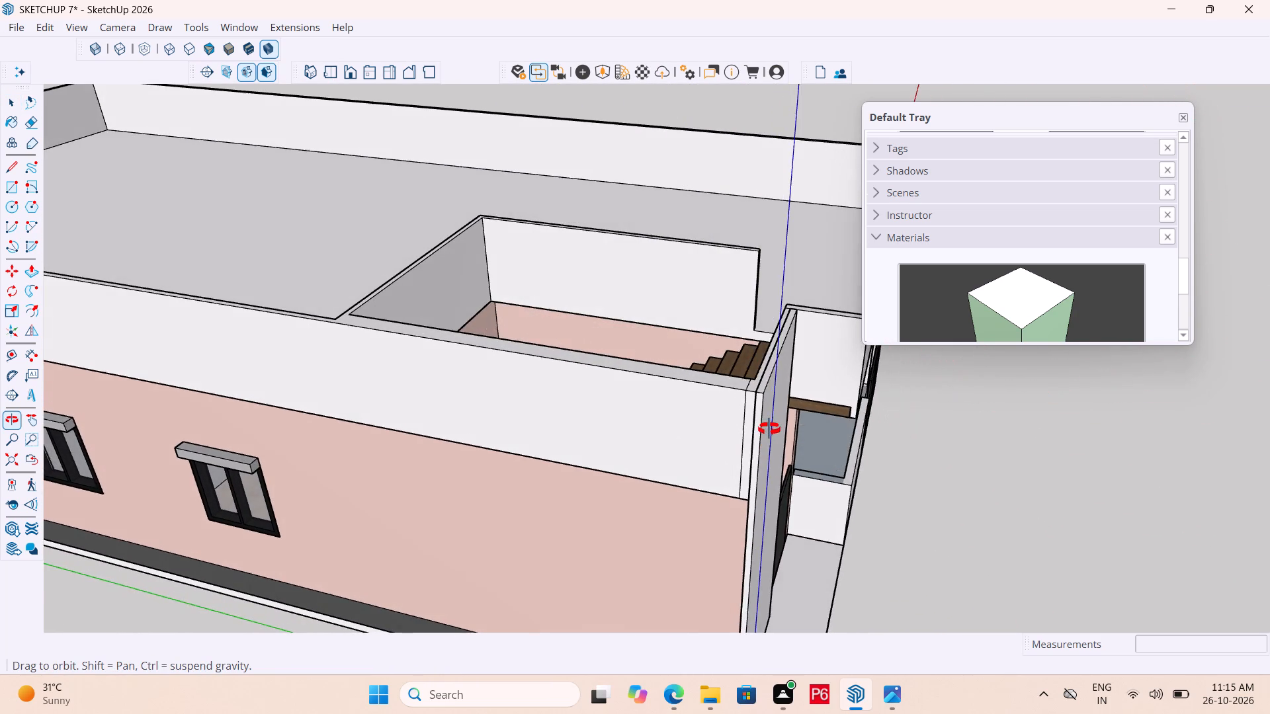
{"action": "middle_click_drag", "start_coordinate": [769, 429], "coordinate": [154, 328]}
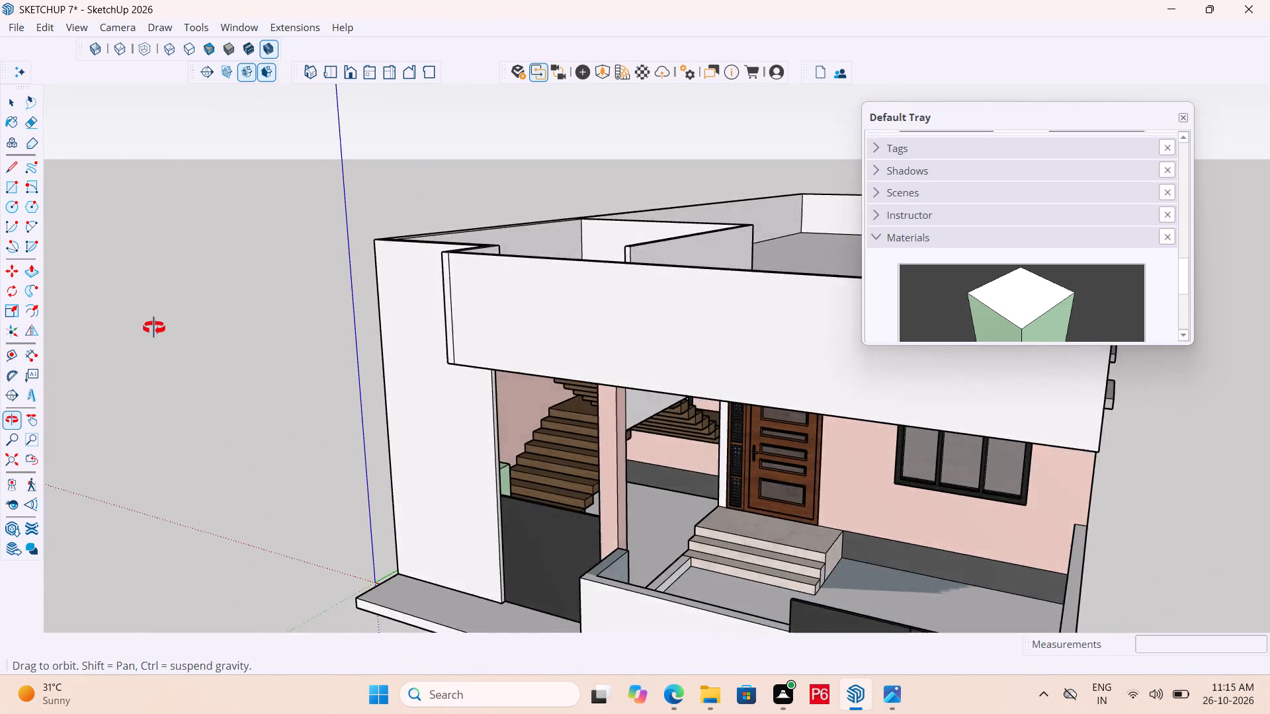
{"action": "middle_click_drag", "start_coordinate": [154, 328], "coordinate": [637, 364]}
Inside the stairwell panel's group, draw a horizontal line about 6' 4 1/2" long across the front face near its top.
{"action": "left_click", "coordinate": [680, 356]}
{"action": "double_click", "coordinate": [652, 335]}
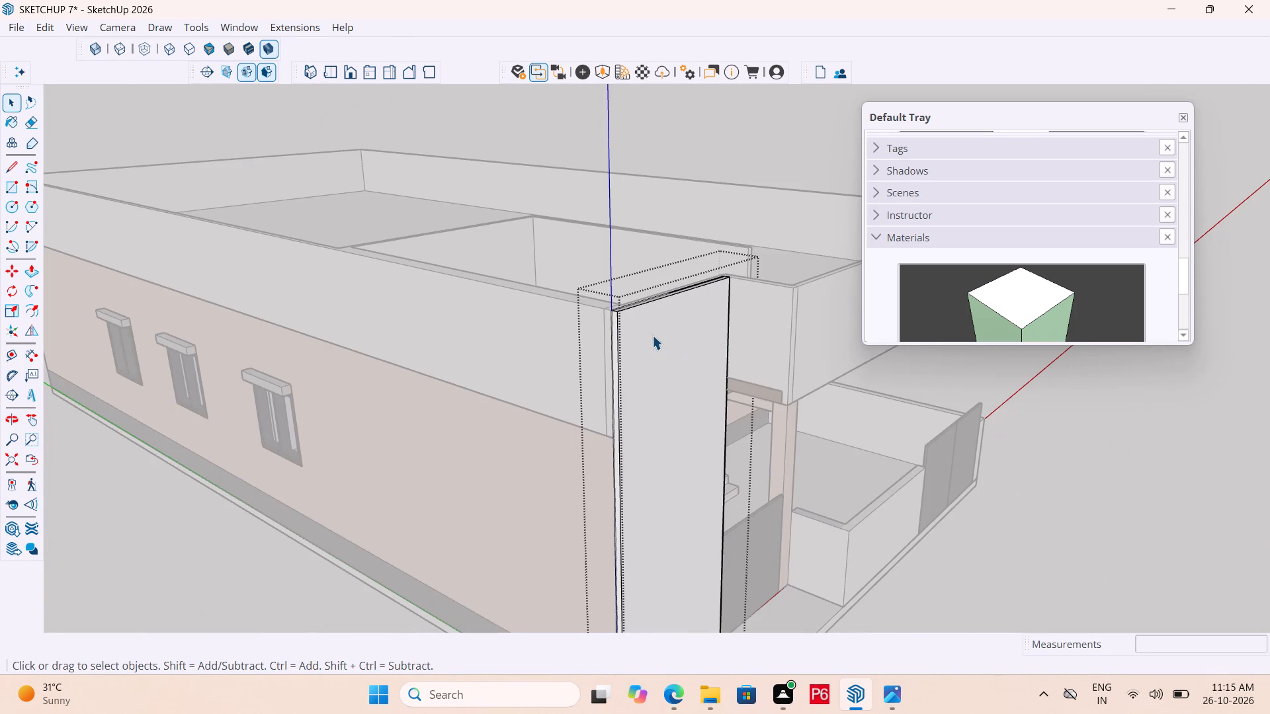
{"action": "left_click", "coordinate": [652, 329]}
{"action": "scroll", "coordinate": [718, 307], "scroll_direction": "up", "scroll_amount": 5}
{"action": "scroll", "coordinate": [538, 370], "scroll_direction": "up", "scroll_amount": 5}
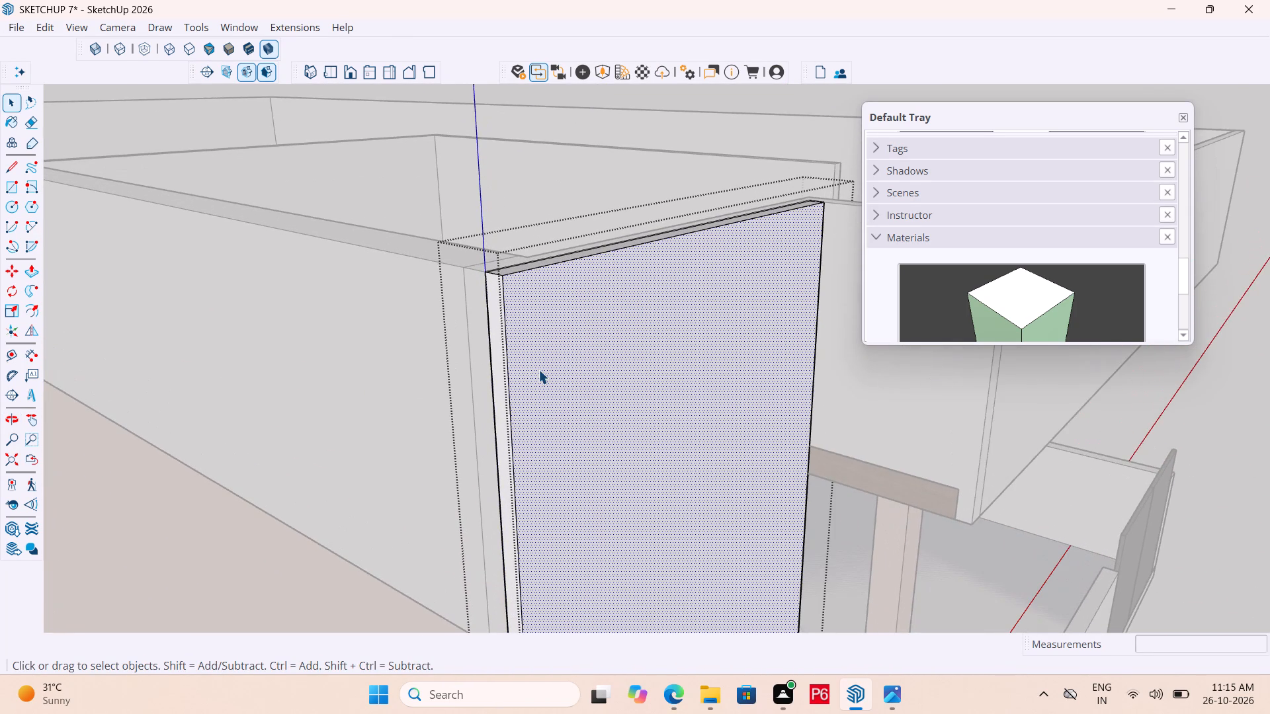
{"action": "key", "text": "l"}
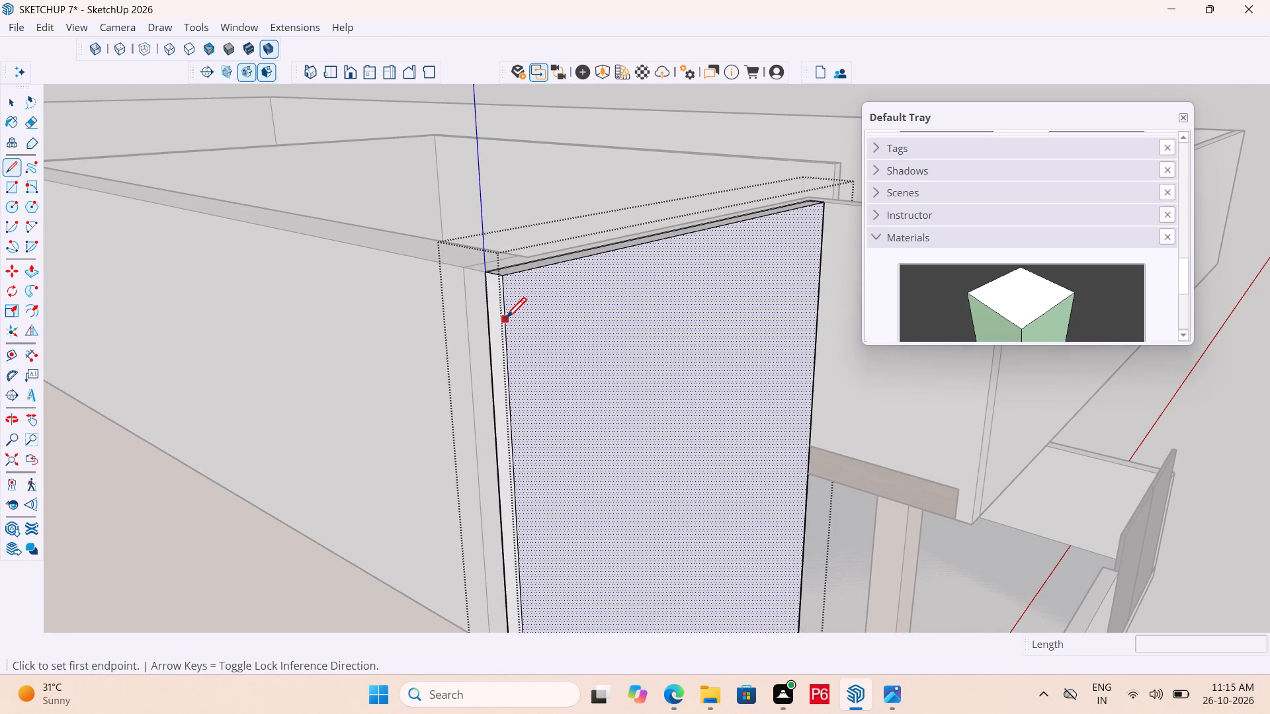
{"action": "left_click_drag", "start_coordinate": [506, 321], "coordinate": [513, 318]}
{"action": "left_click", "coordinate": [822, 231]}
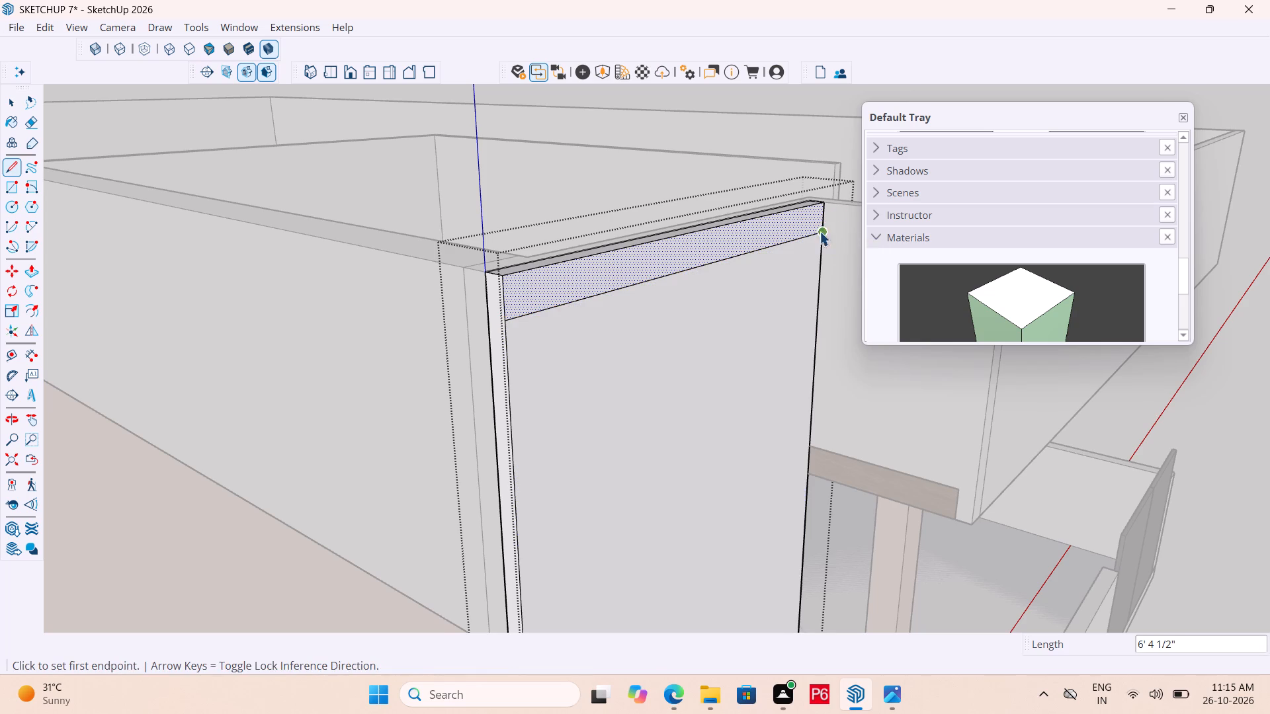
{"action": "key", "text": "space"}
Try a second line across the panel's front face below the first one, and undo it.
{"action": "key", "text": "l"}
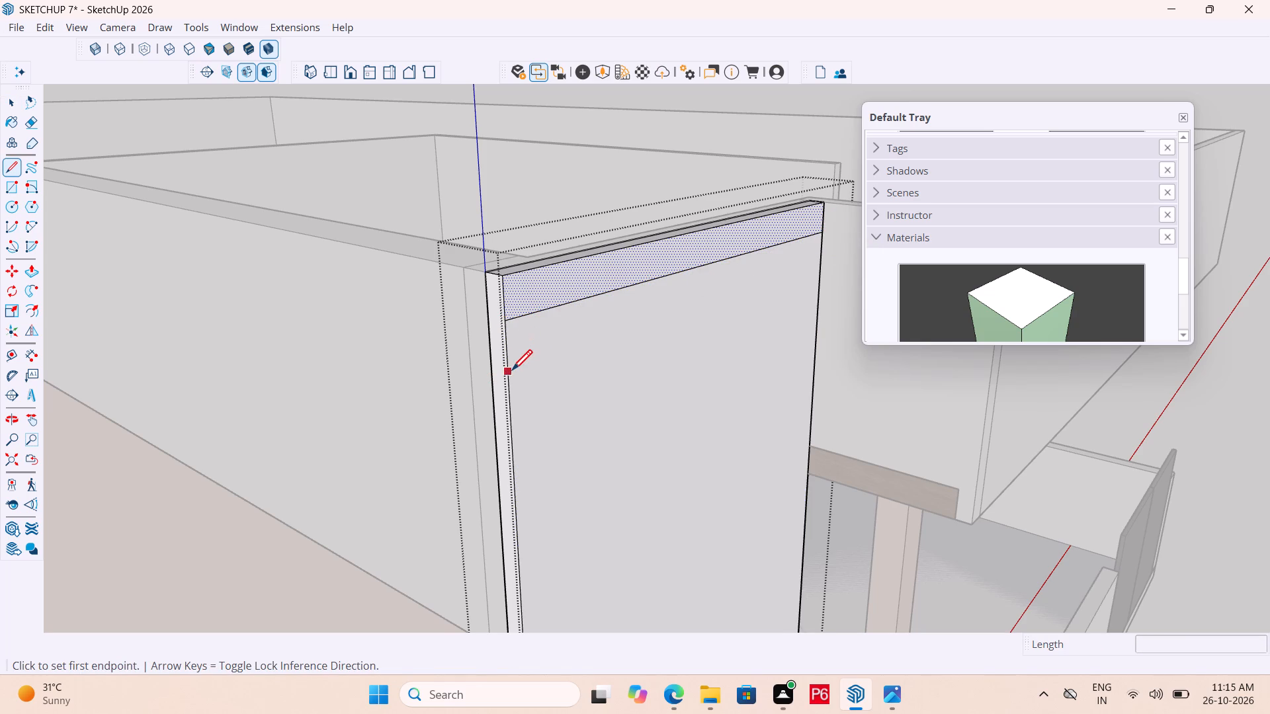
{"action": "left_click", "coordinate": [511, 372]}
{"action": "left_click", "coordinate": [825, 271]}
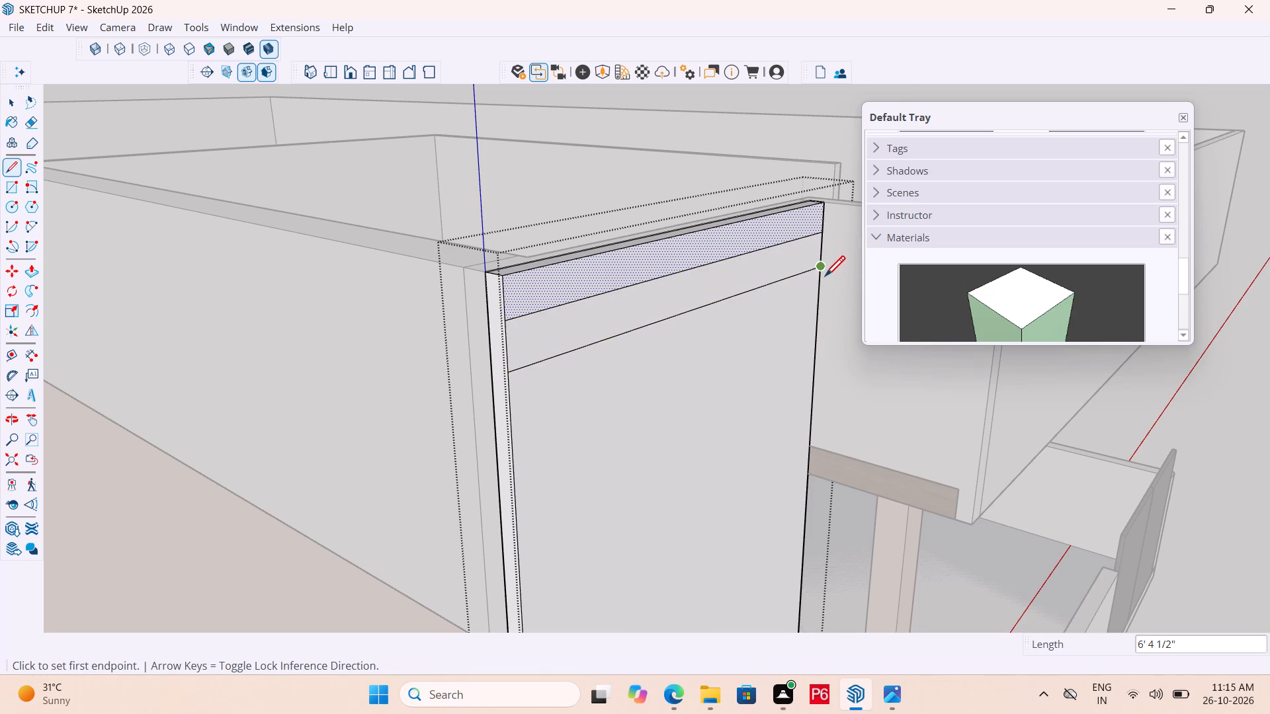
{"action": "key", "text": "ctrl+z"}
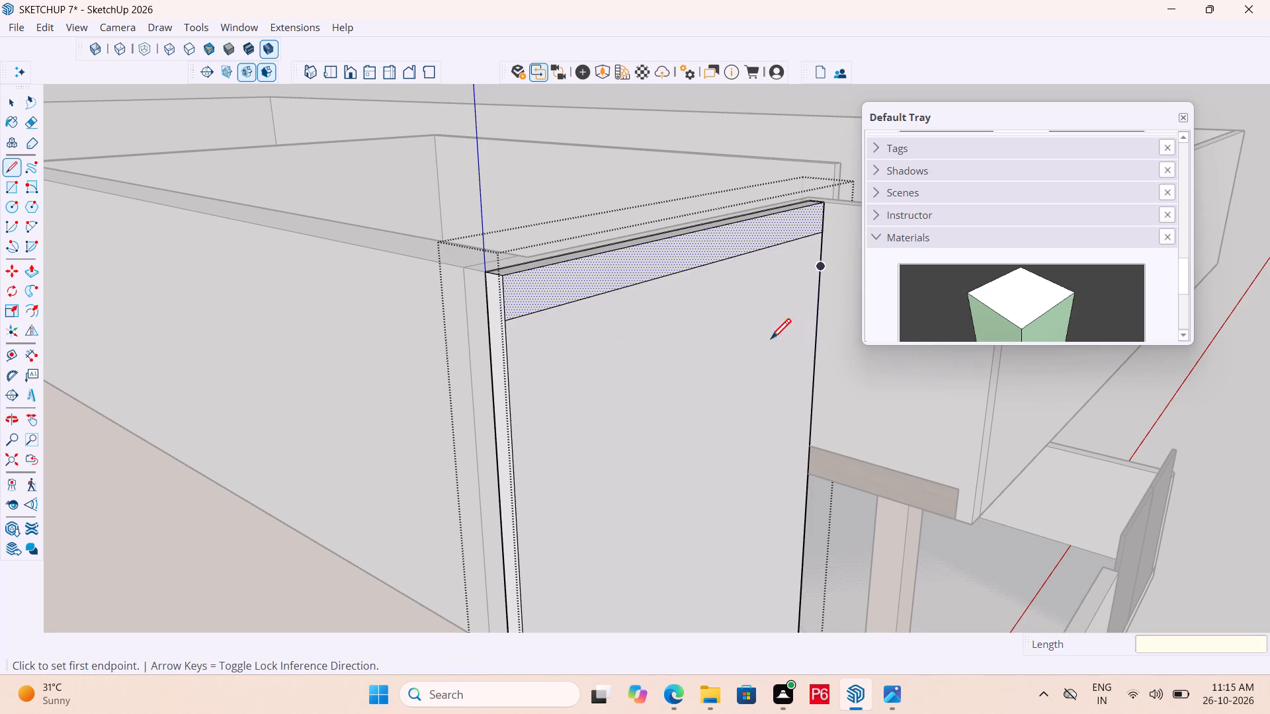
Draw a second horizontal line about 6' 4 1/2" long across the panel's front face, just below the first, and save.
{"action": "left_click_drag", "start_coordinate": [505, 366], "coordinate": [525, 353]}
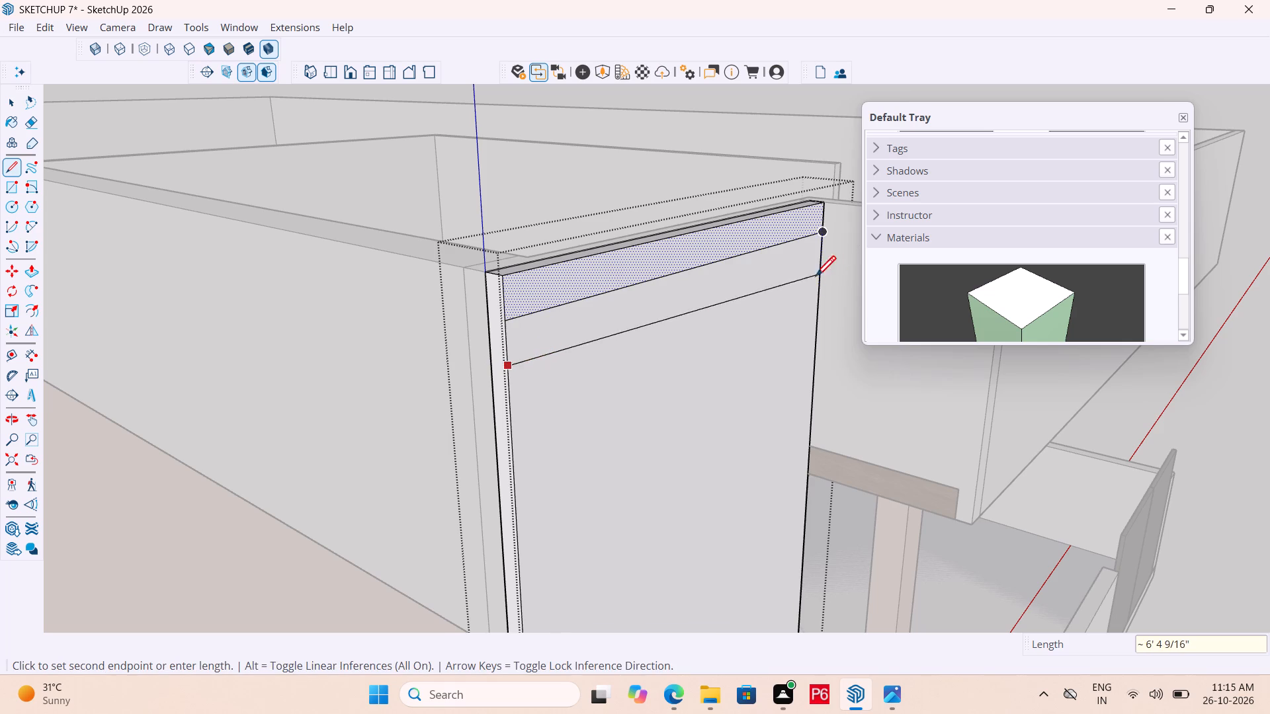
{"action": "scroll", "coordinate": [812, 279], "scroll_direction": "down", "scroll_amount": 1}
{"action": "middle_click_drag", "start_coordinate": [804, 279], "coordinate": [635, 298]}
{"action": "scroll", "coordinate": [607, 301], "scroll_direction": "up", "scroll_amount": 4}
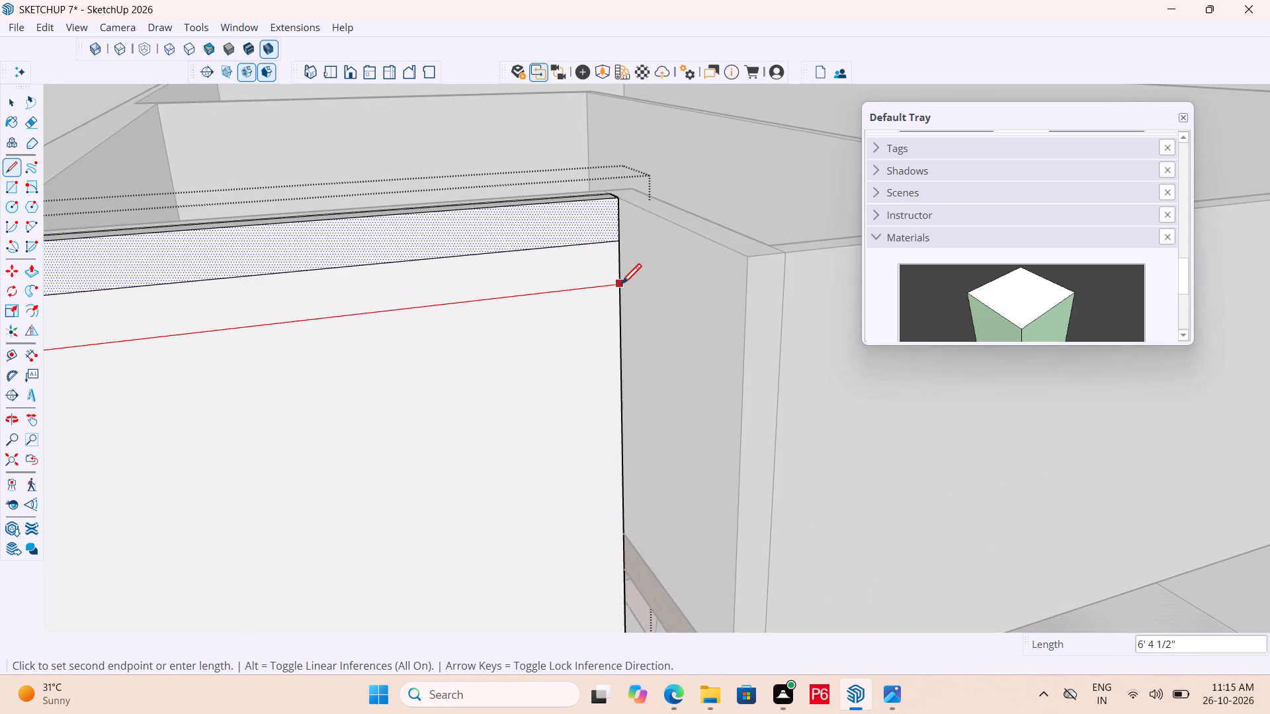
{"action": "left_click", "coordinate": [621, 286]}
{"action": "scroll", "coordinate": [692, 265], "scroll_direction": "down", "scroll_amount": 4}
{"action": "key", "text": "space"}
{"action": "scroll", "coordinate": [702, 306], "scroll_direction": "down", "scroll_amount": 2}
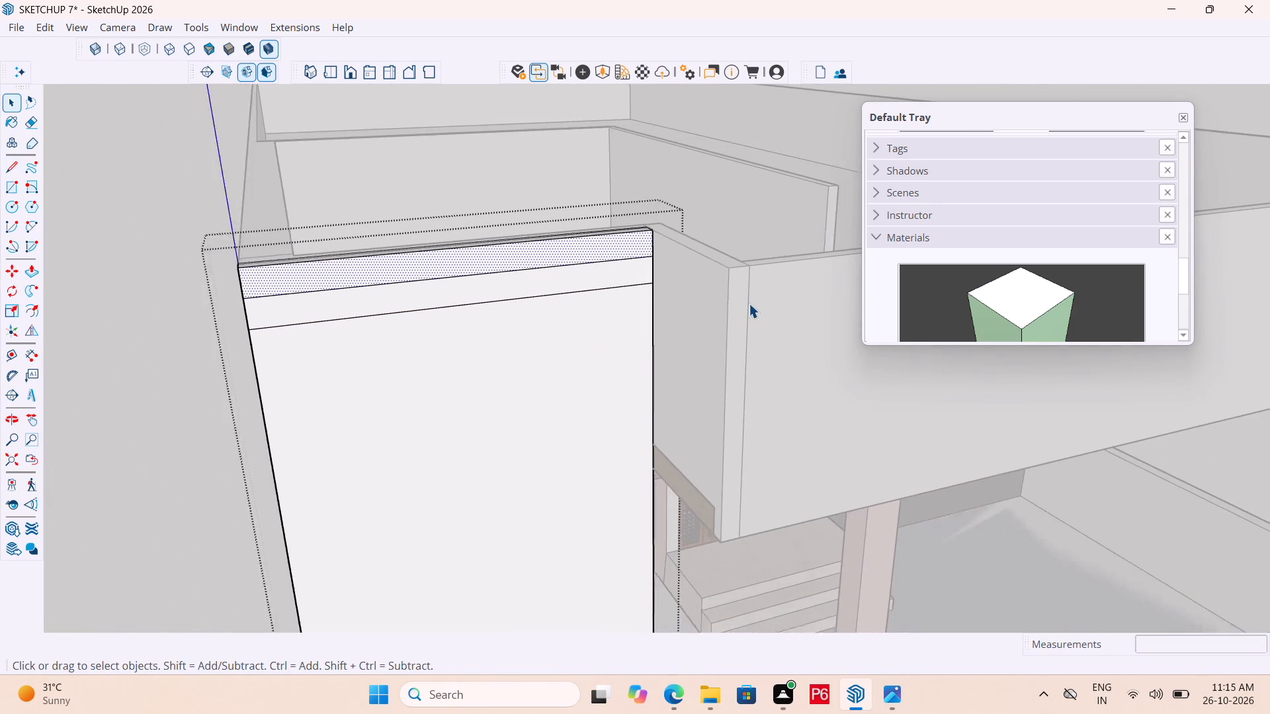
{"action": "scroll", "coordinate": [749, 303], "scroll_direction": "down", "scroll_amount": 1}
{"action": "key", "text": "ctrl+s"}
{"action": "key", "text": "ctrl+s"}
{"action": "key", "text": "ctrl+s"}
{"action": "key", "text": "ctrl+s"}
Copy the two horizontal lines on the stairwell panel's front face about 7" downward along its edge.
{"action": "middle_click_drag", "start_coordinate": [532, 305], "coordinate": [635, 308]}
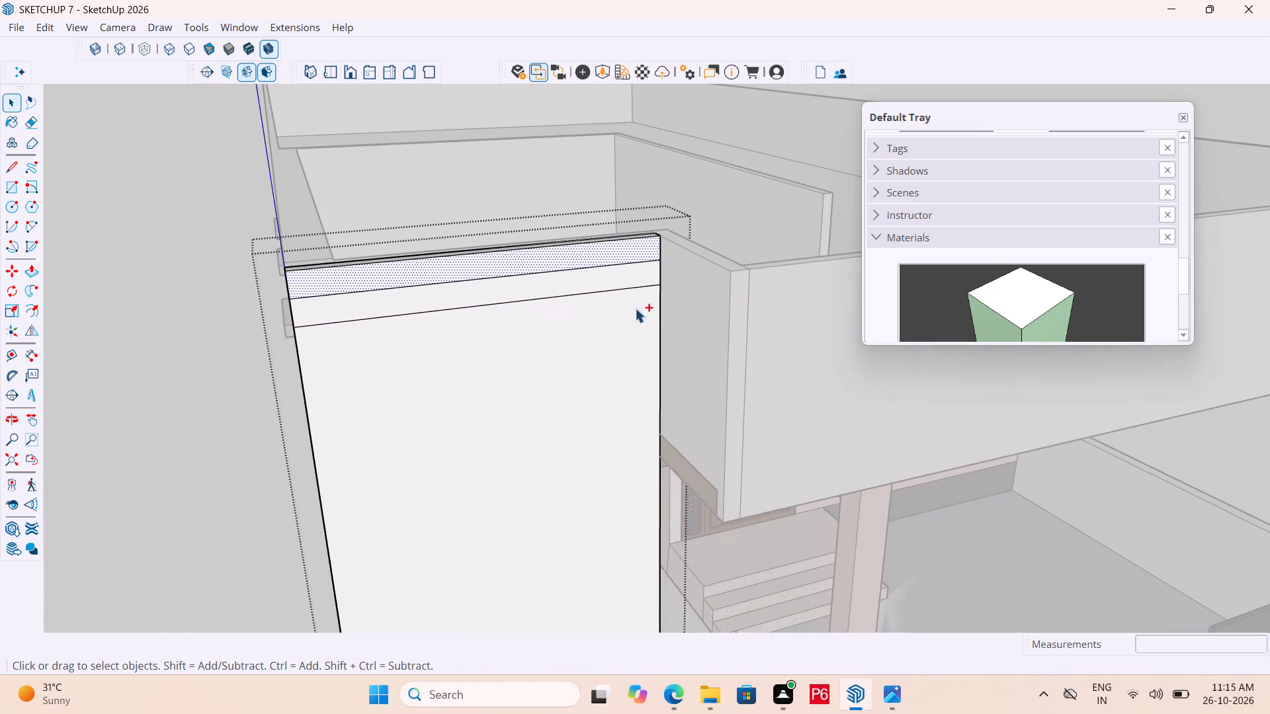
{"action": "middle_click_drag", "start_coordinate": [635, 308], "coordinate": [777, 305]}
{"action": "middle_click_drag", "start_coordinate": [743, 325], "coordinate": [636, 337]}
{"action": "scroll", "coordinate": [659, 321], "scroll_direction": "up", "scroll_amount": 4}
{"action": "key", "text": "space"}
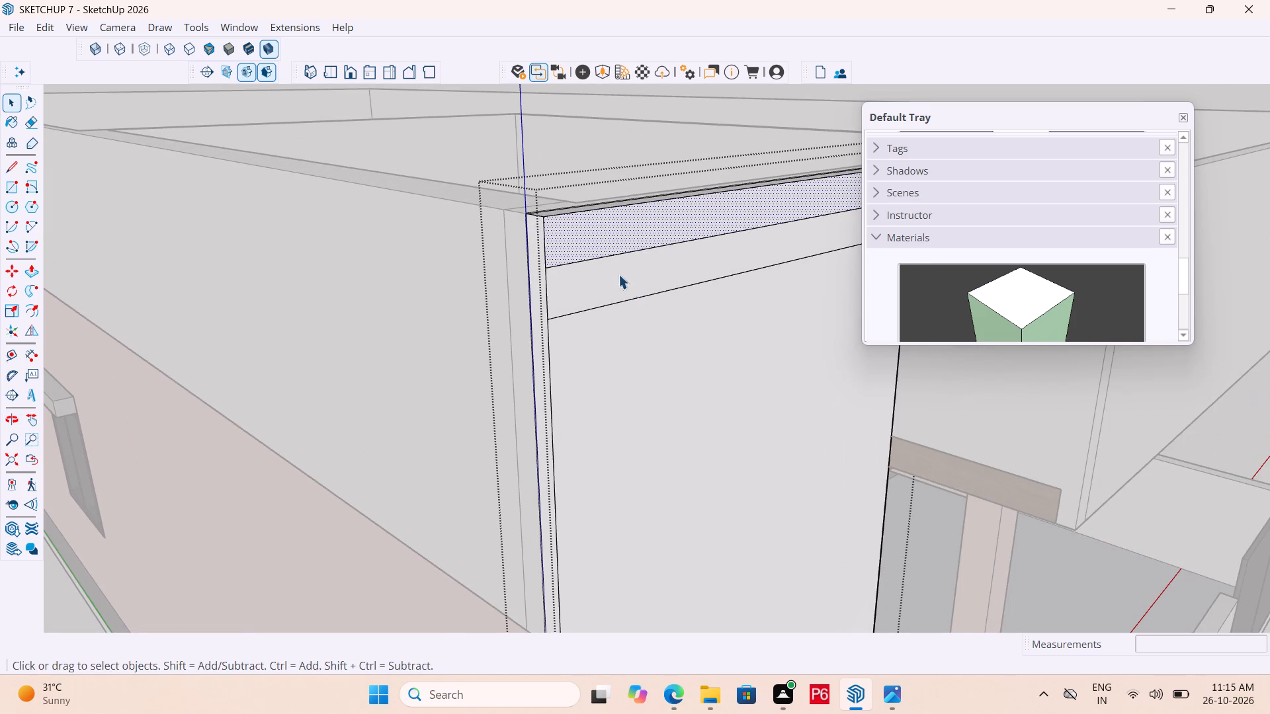
{"action": "left_click", "coordinate": [585, 261]}
{"action": "left_click", "coordinate": [587, 309], "text": "ctrl"}
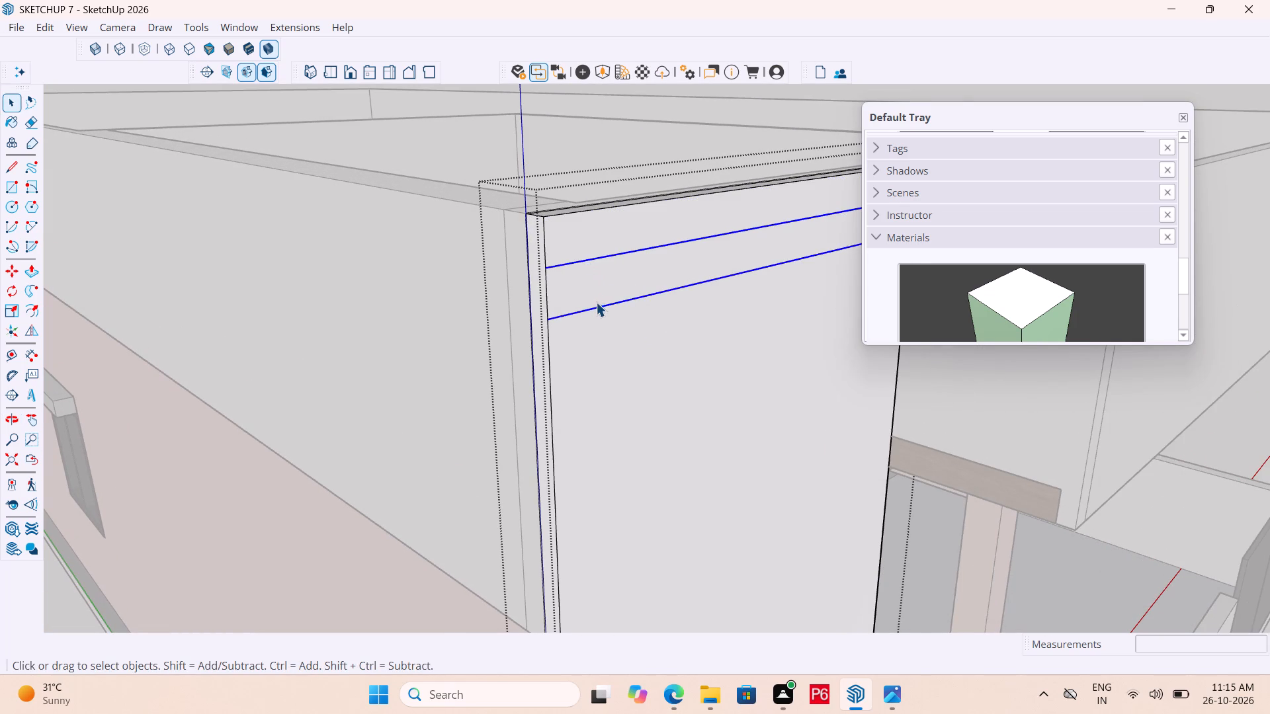
{"action": "key", "text": "m"}
{"action": "left_click", "coordinate": [543, 270]}
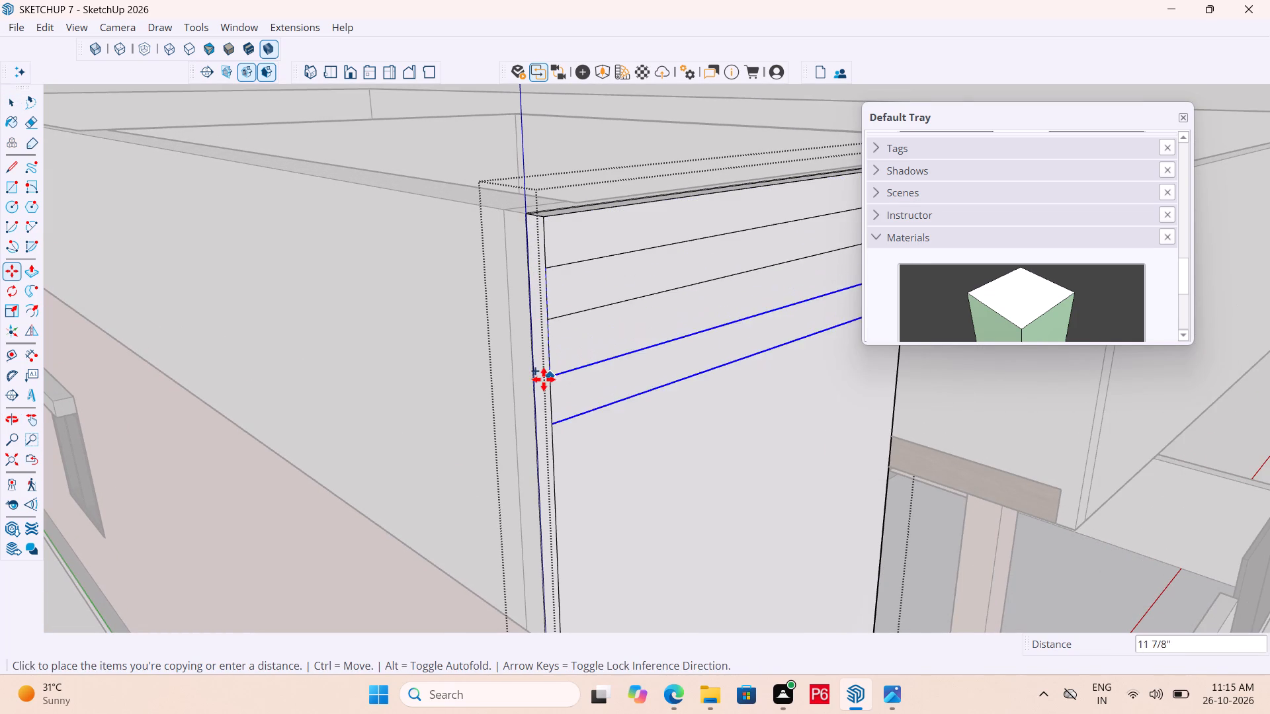
{"action": "scroll", "coordinate": [551, 337], "scroll_direction": "up", "scroll_amount": 5}
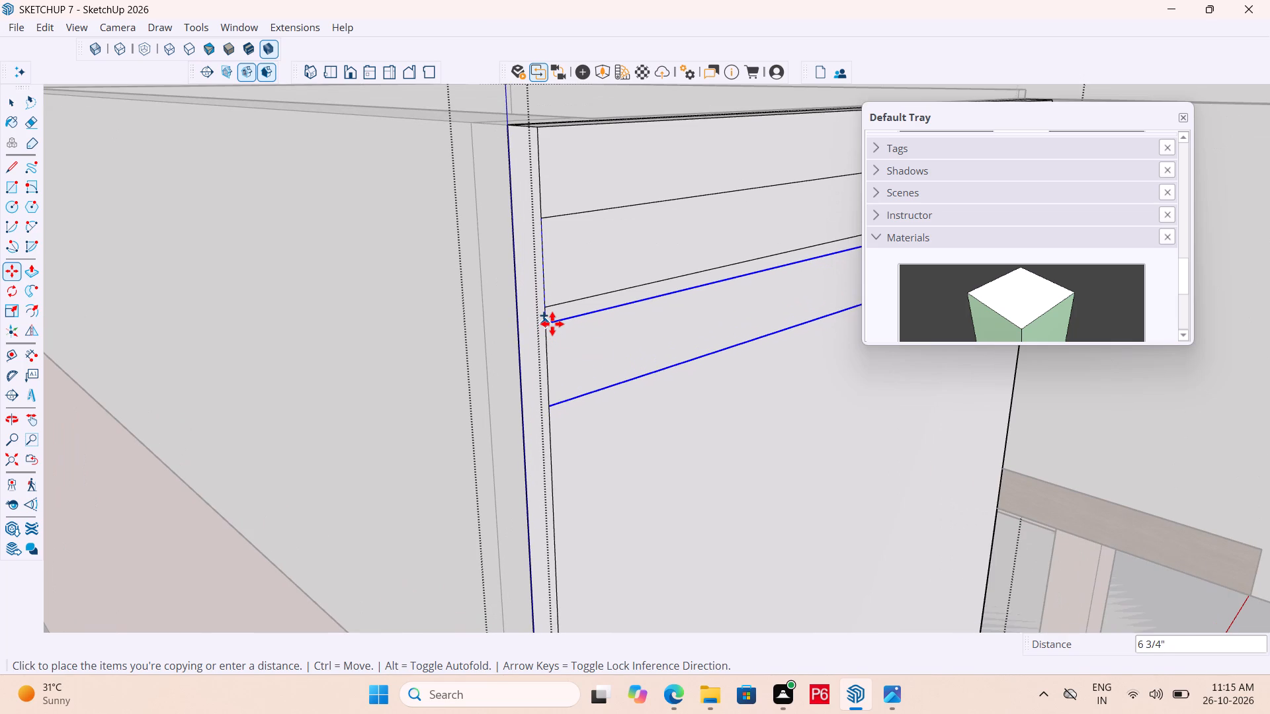
{"action": "left_click", "coordinate": [552, 329]}
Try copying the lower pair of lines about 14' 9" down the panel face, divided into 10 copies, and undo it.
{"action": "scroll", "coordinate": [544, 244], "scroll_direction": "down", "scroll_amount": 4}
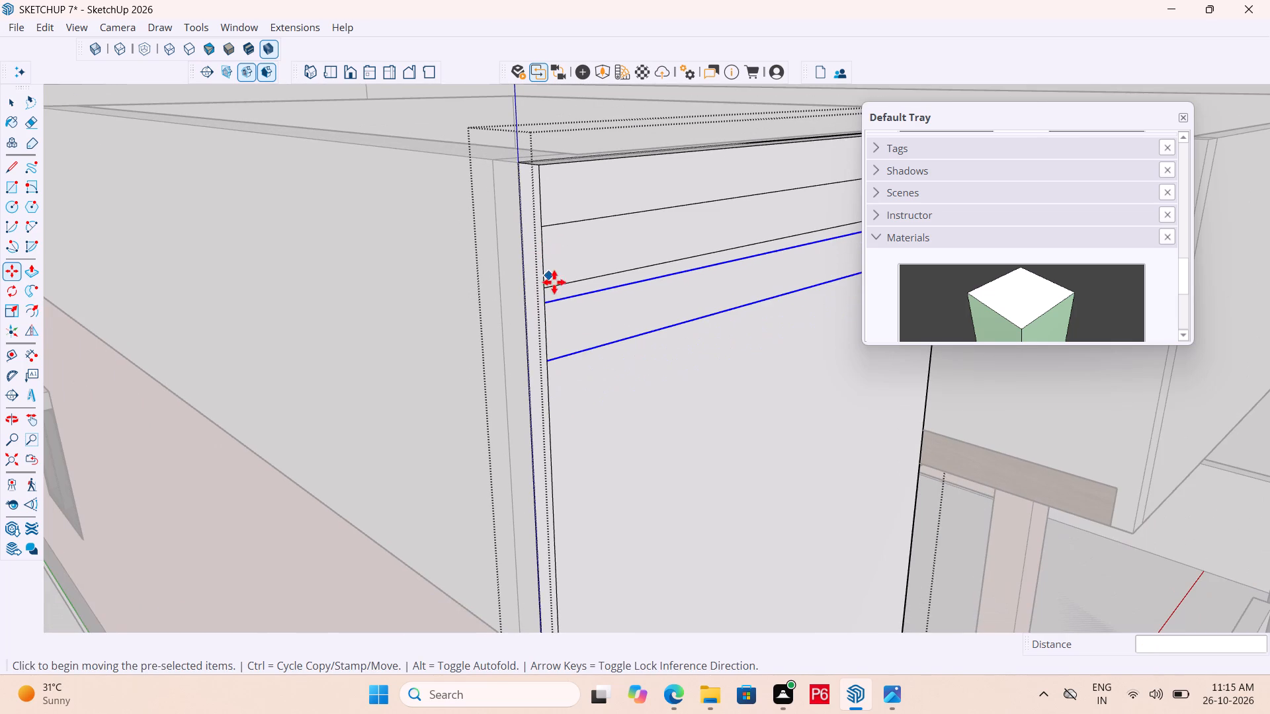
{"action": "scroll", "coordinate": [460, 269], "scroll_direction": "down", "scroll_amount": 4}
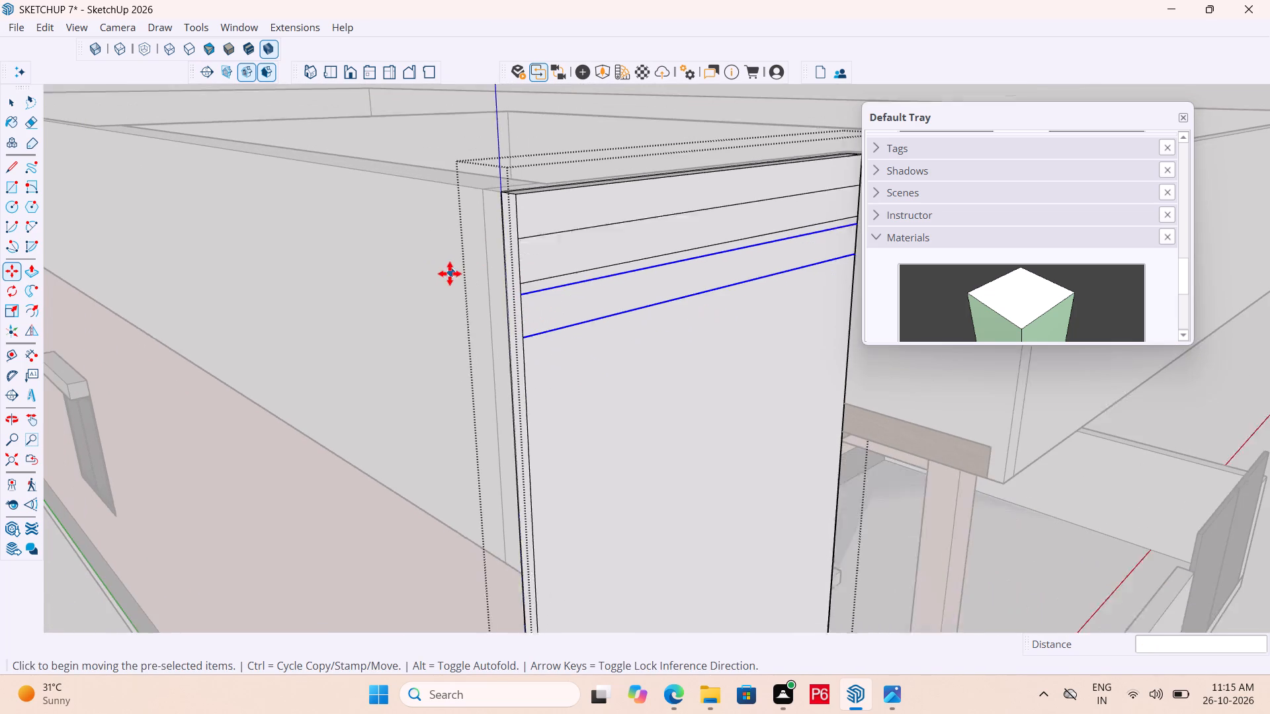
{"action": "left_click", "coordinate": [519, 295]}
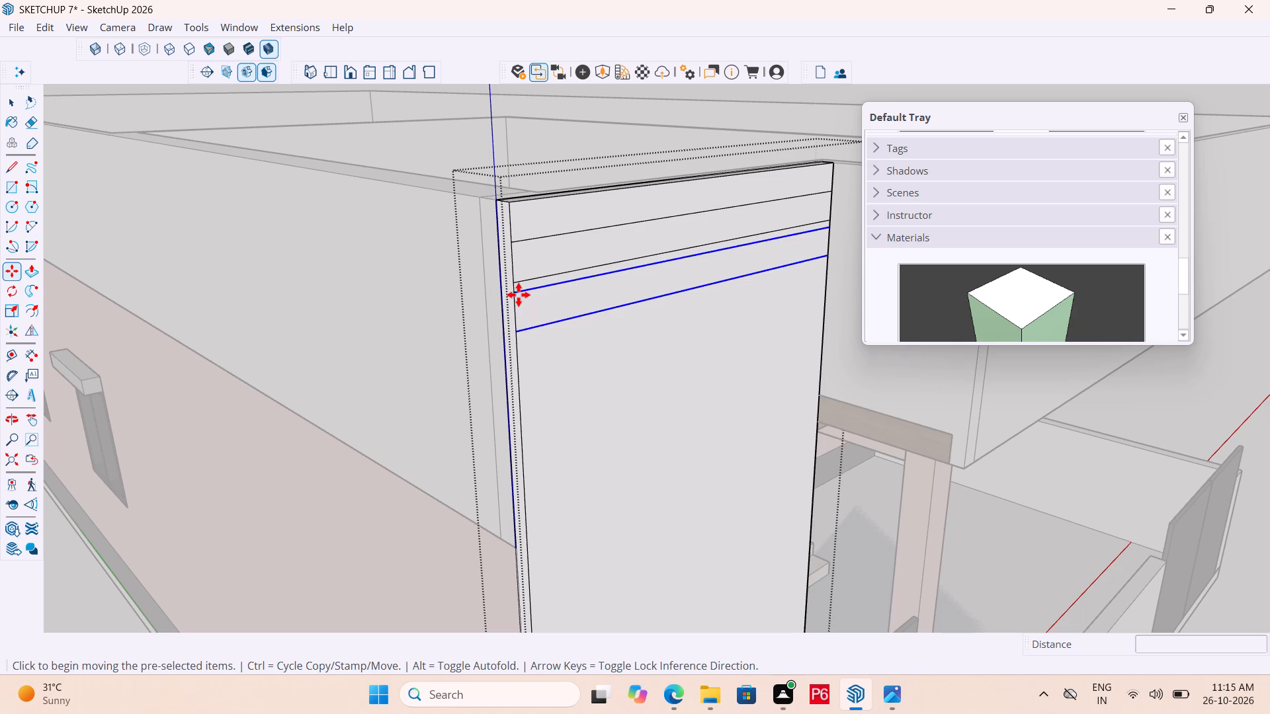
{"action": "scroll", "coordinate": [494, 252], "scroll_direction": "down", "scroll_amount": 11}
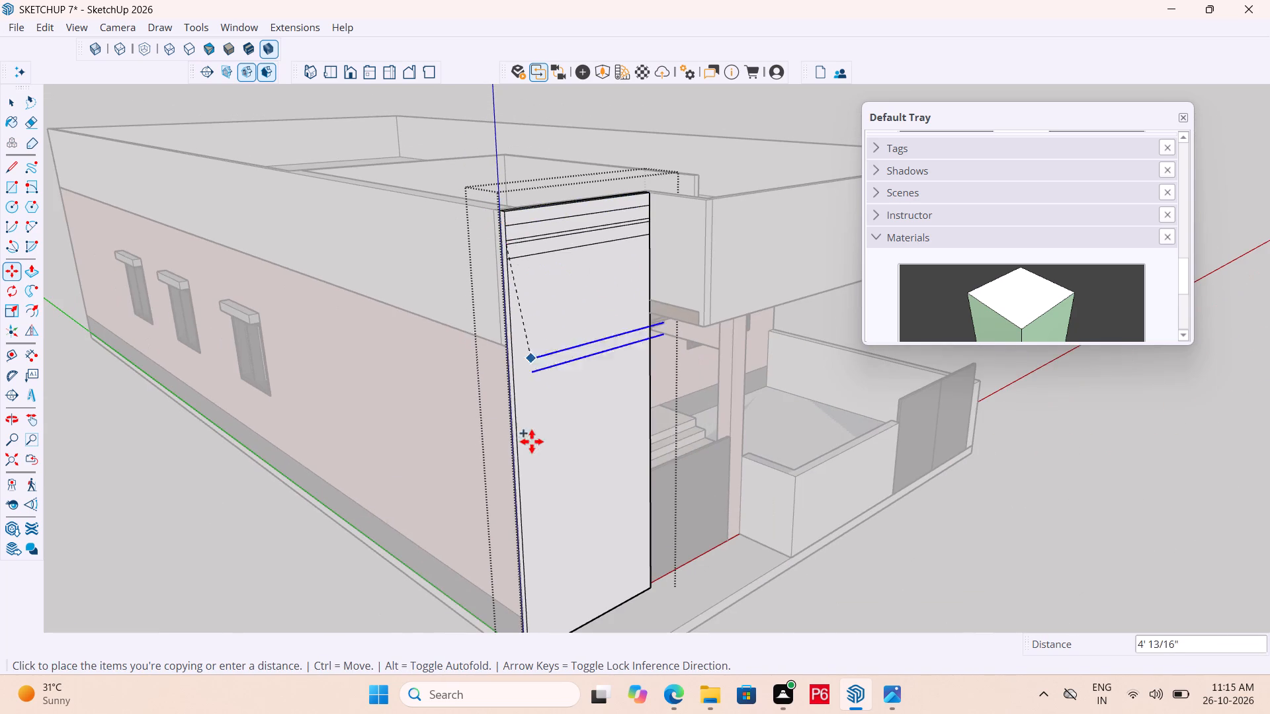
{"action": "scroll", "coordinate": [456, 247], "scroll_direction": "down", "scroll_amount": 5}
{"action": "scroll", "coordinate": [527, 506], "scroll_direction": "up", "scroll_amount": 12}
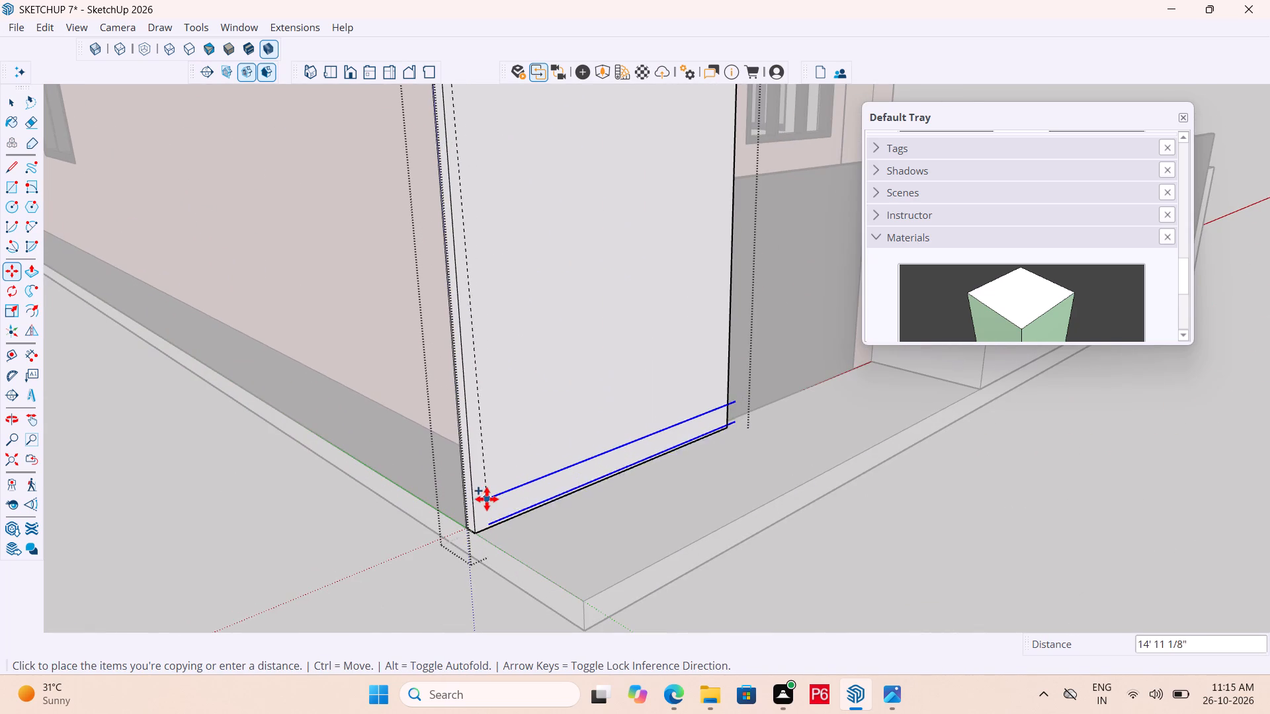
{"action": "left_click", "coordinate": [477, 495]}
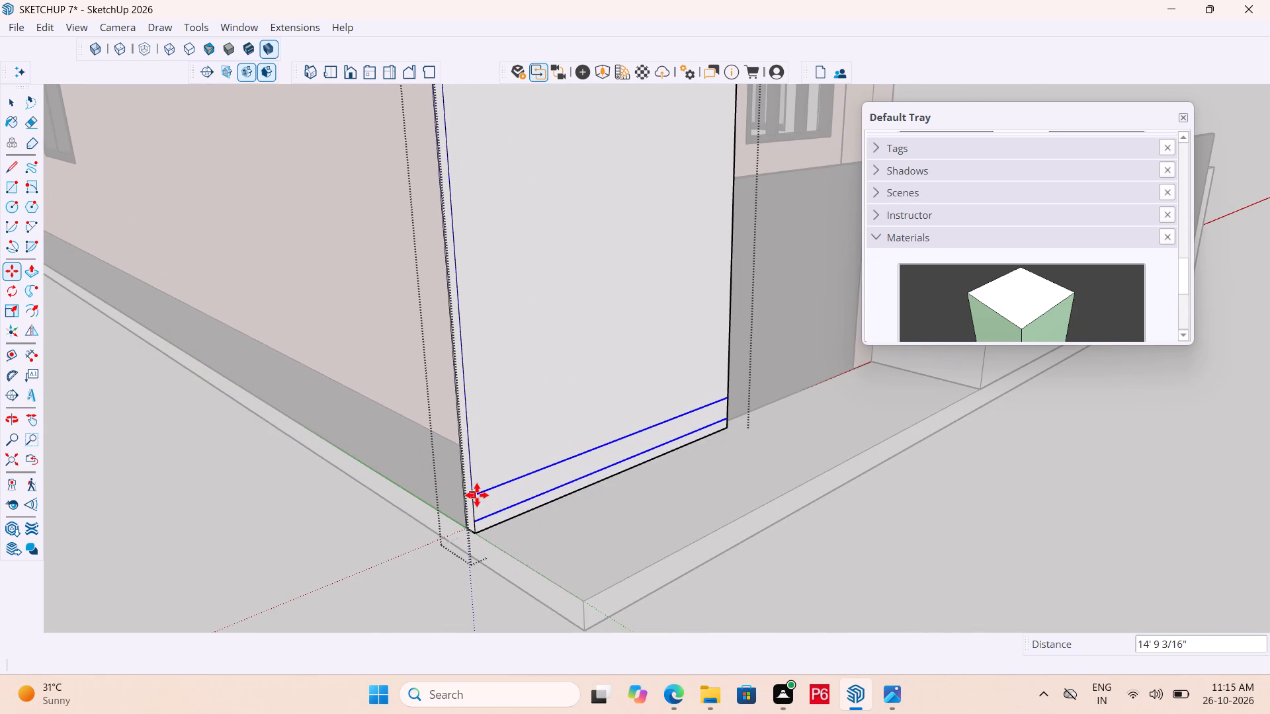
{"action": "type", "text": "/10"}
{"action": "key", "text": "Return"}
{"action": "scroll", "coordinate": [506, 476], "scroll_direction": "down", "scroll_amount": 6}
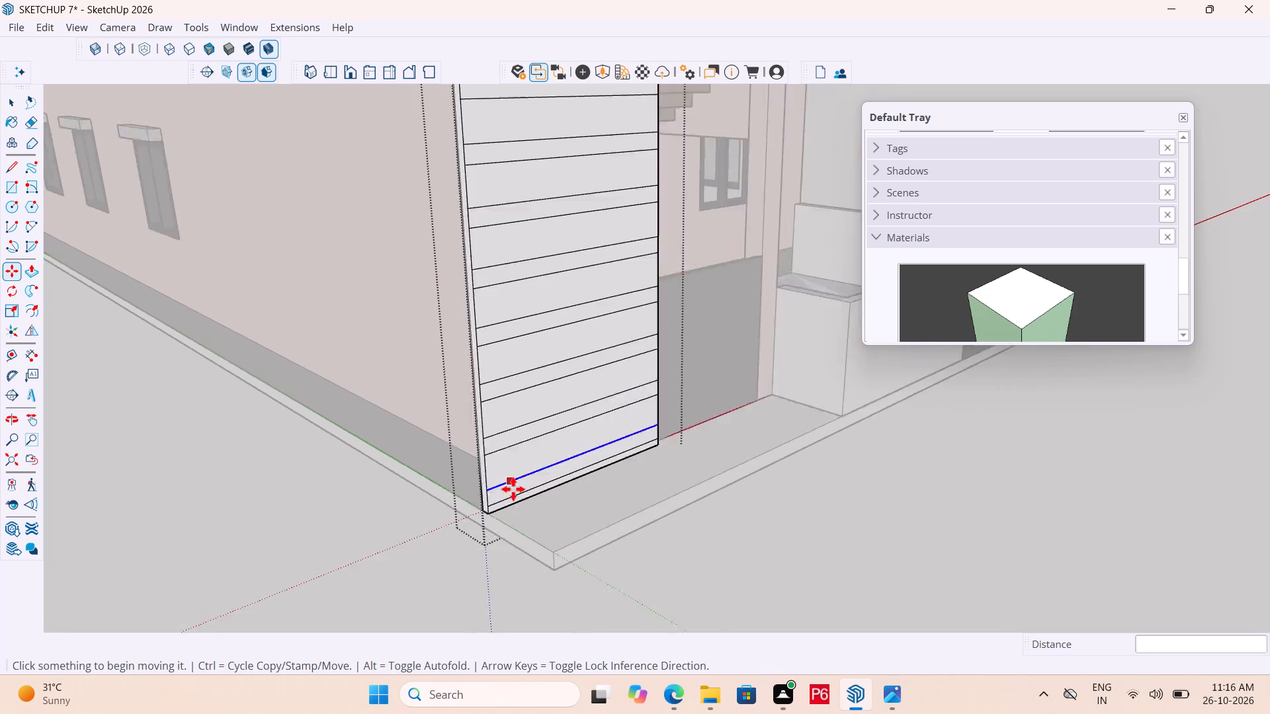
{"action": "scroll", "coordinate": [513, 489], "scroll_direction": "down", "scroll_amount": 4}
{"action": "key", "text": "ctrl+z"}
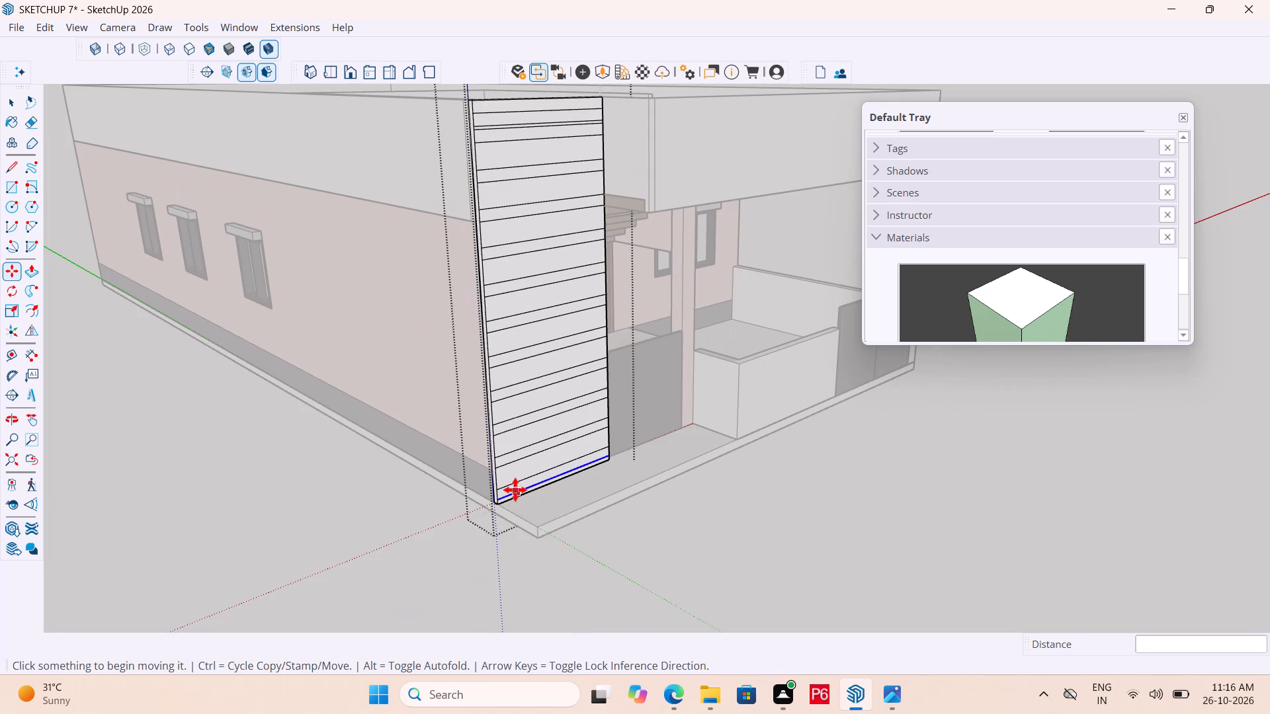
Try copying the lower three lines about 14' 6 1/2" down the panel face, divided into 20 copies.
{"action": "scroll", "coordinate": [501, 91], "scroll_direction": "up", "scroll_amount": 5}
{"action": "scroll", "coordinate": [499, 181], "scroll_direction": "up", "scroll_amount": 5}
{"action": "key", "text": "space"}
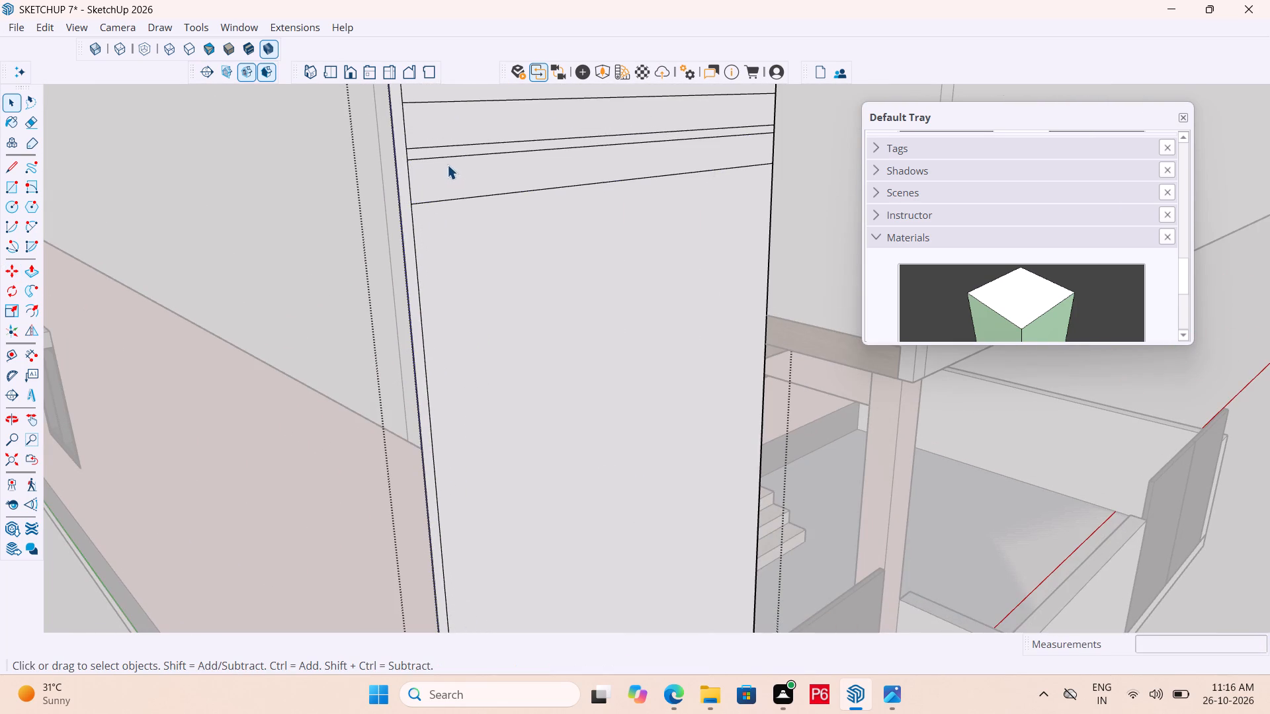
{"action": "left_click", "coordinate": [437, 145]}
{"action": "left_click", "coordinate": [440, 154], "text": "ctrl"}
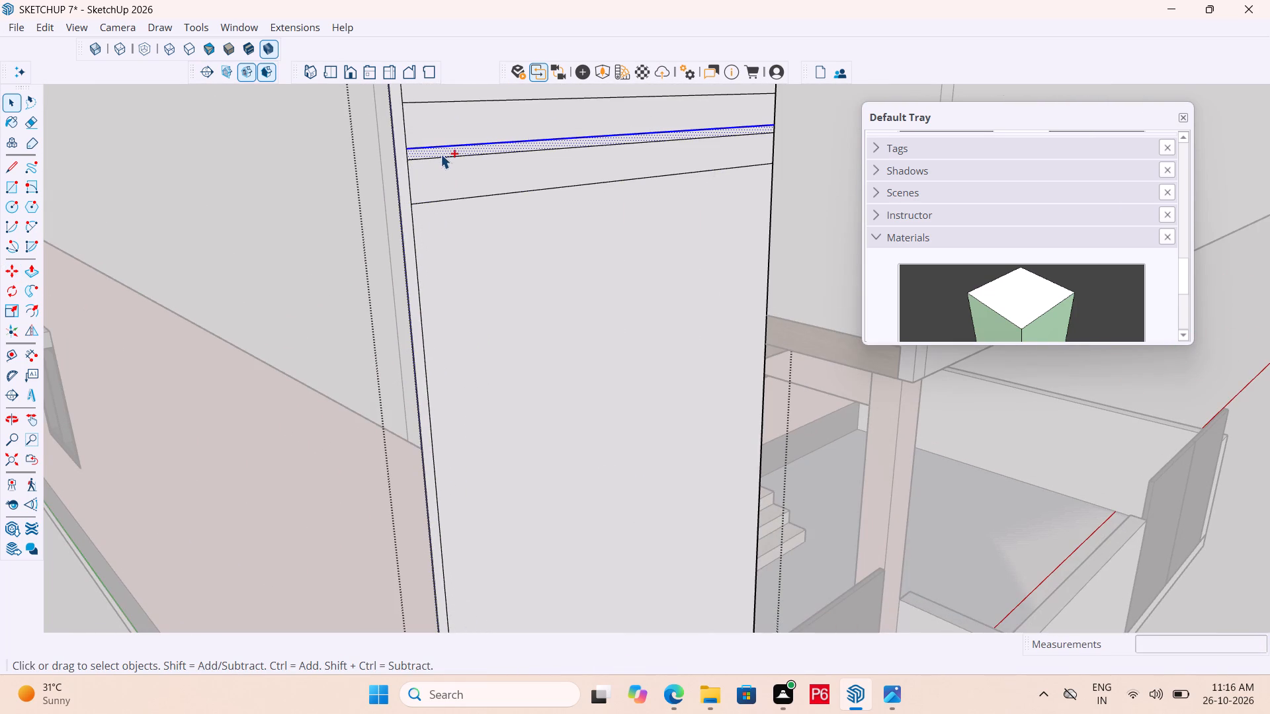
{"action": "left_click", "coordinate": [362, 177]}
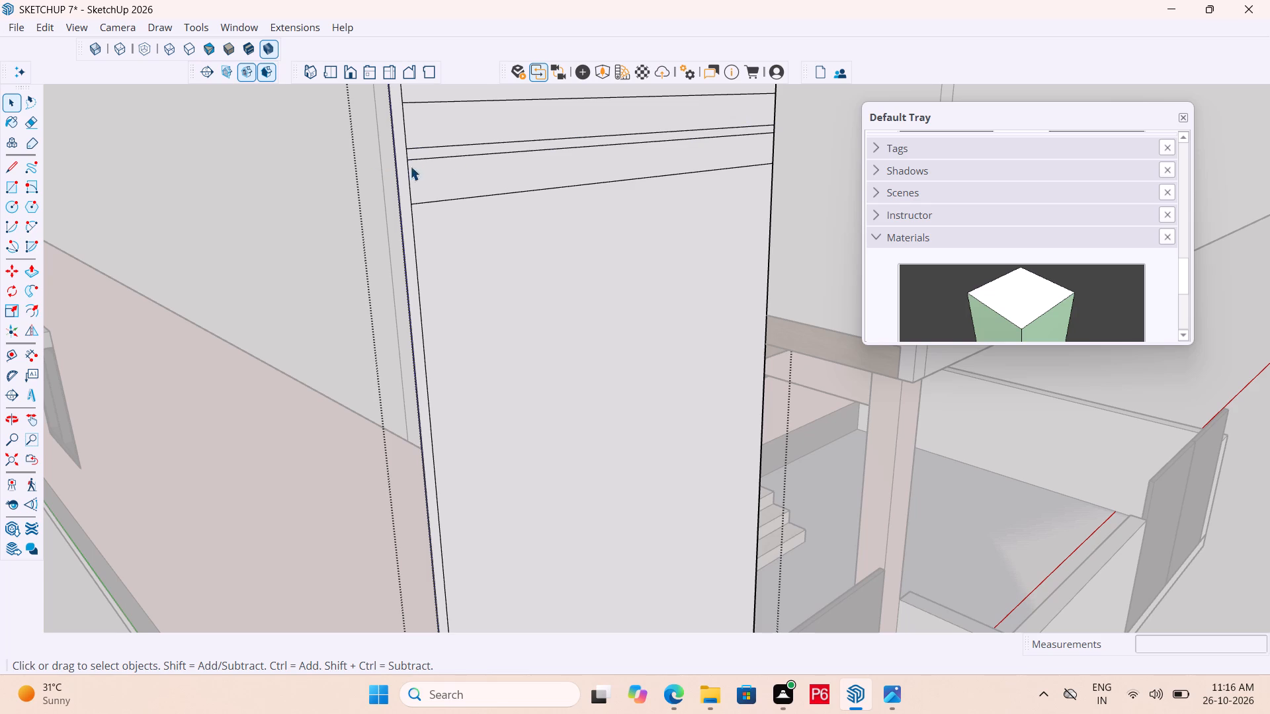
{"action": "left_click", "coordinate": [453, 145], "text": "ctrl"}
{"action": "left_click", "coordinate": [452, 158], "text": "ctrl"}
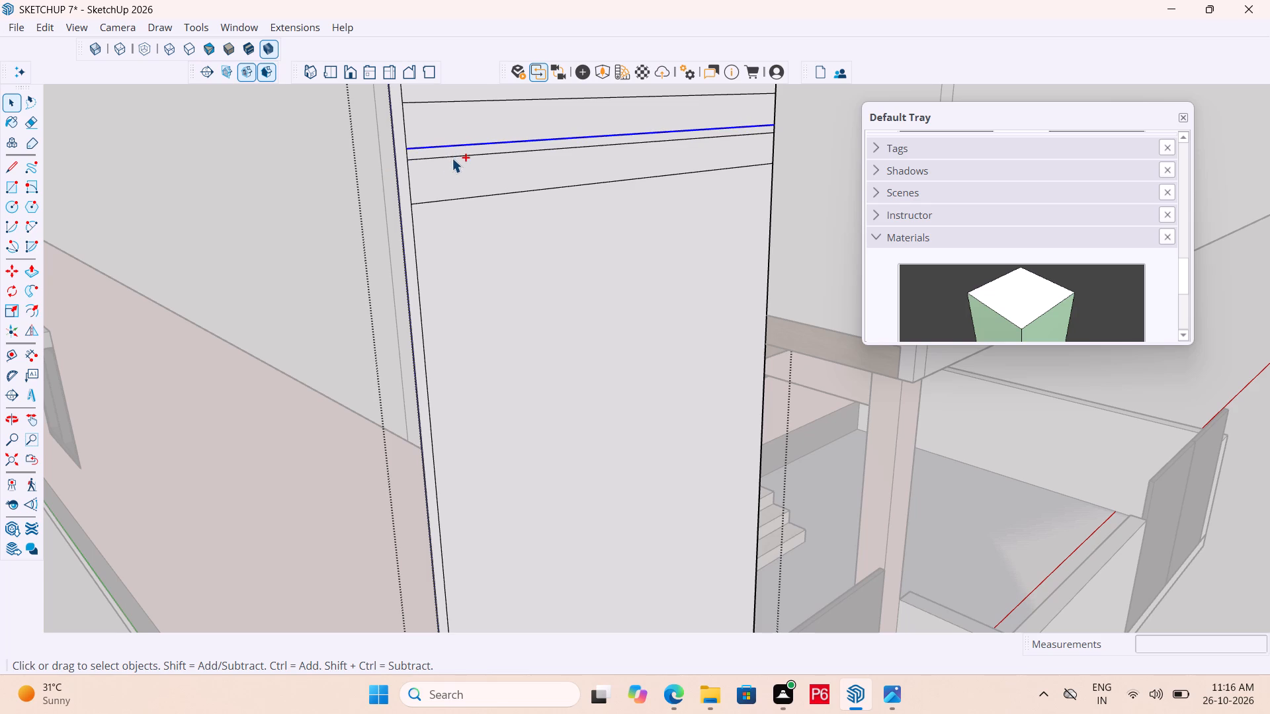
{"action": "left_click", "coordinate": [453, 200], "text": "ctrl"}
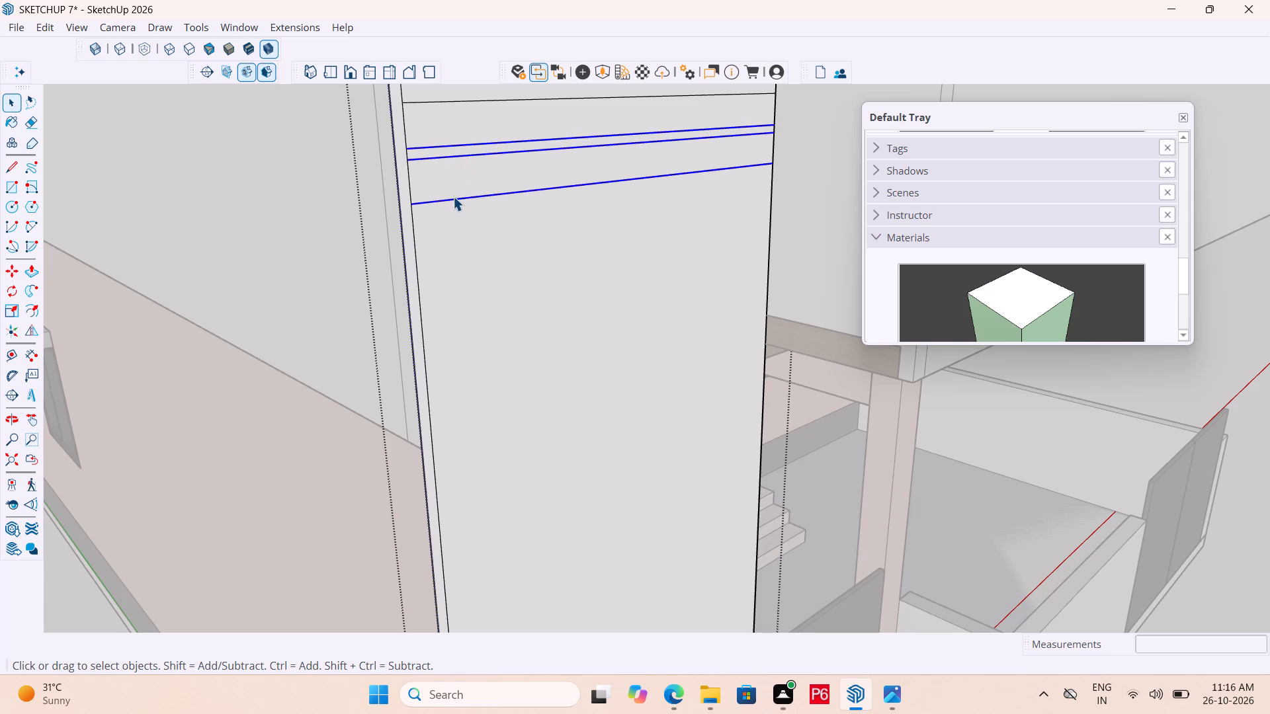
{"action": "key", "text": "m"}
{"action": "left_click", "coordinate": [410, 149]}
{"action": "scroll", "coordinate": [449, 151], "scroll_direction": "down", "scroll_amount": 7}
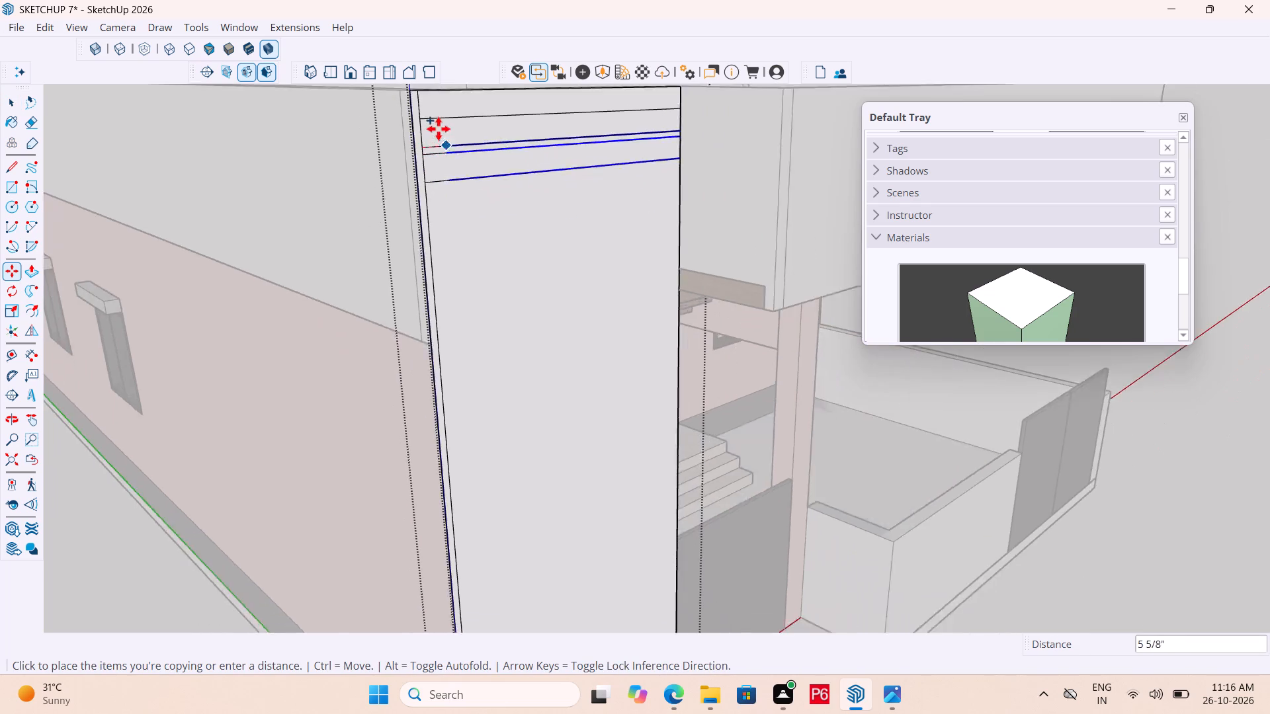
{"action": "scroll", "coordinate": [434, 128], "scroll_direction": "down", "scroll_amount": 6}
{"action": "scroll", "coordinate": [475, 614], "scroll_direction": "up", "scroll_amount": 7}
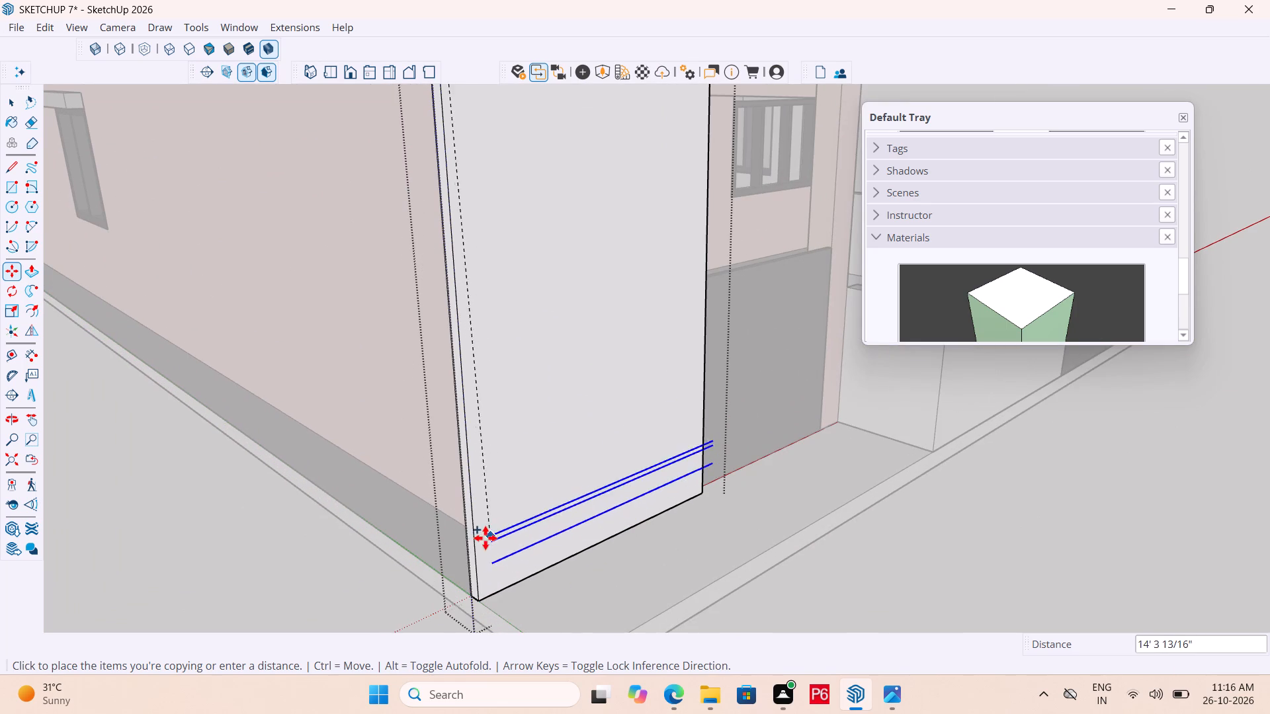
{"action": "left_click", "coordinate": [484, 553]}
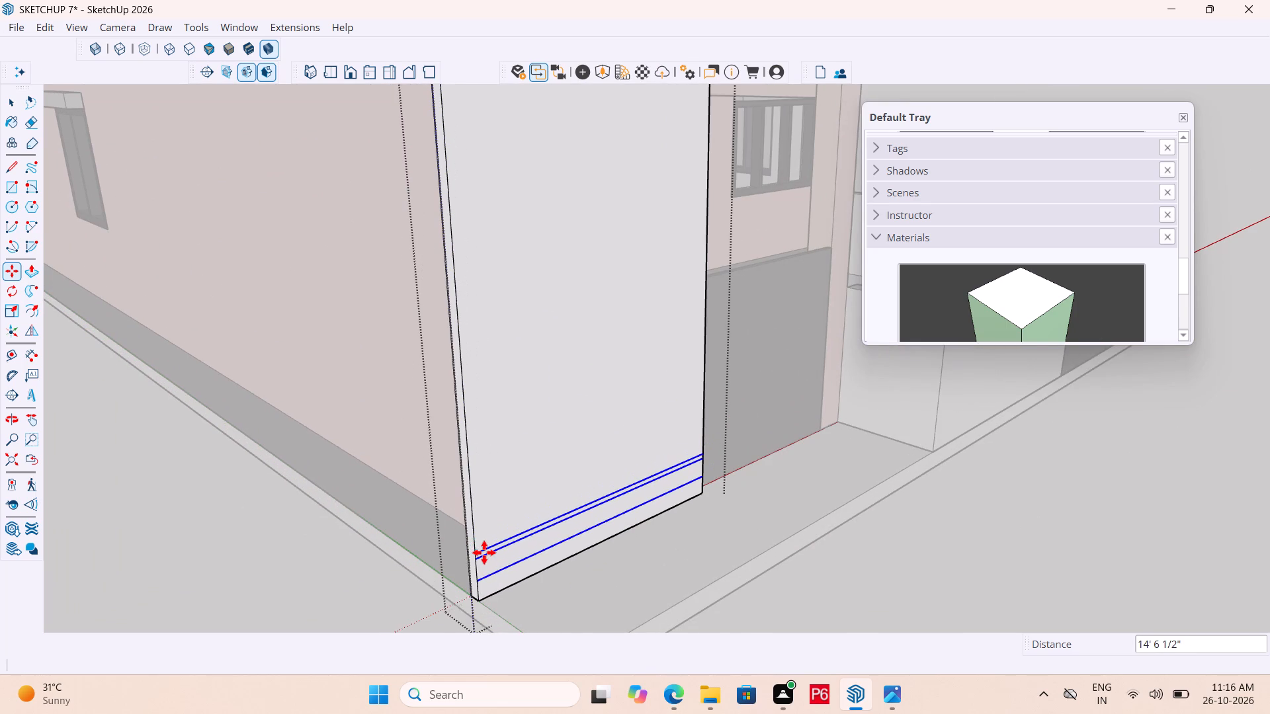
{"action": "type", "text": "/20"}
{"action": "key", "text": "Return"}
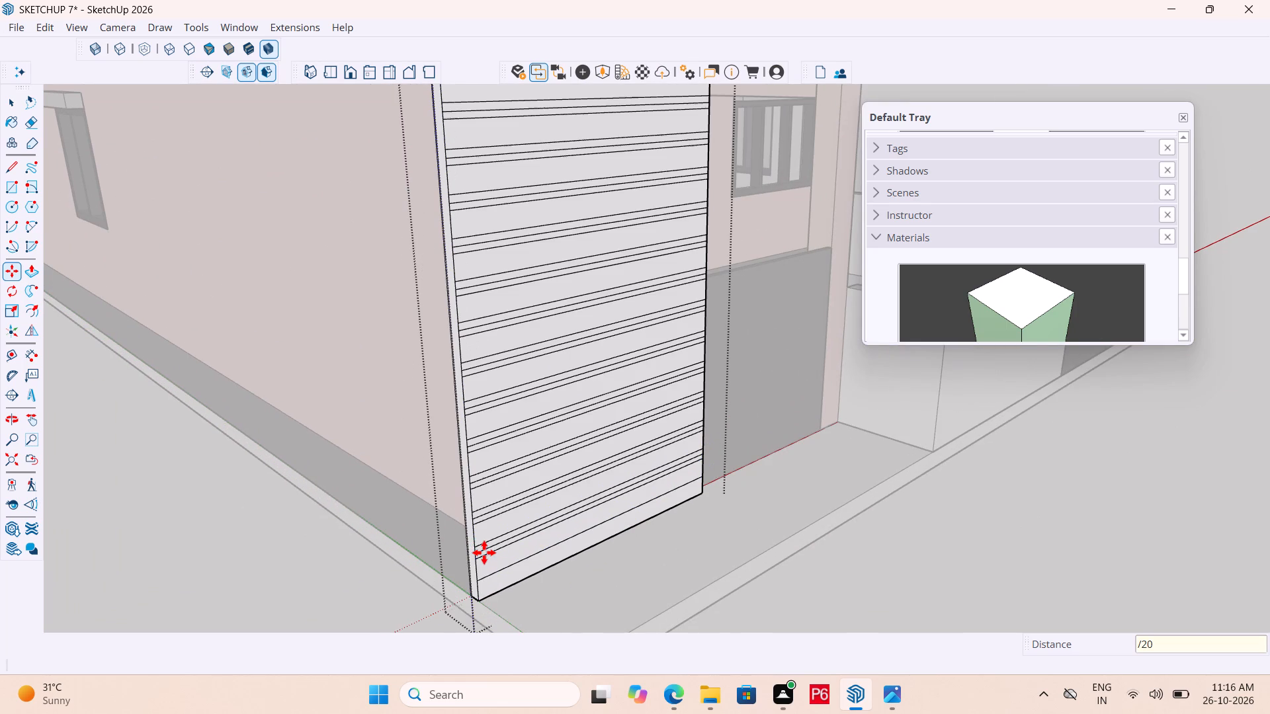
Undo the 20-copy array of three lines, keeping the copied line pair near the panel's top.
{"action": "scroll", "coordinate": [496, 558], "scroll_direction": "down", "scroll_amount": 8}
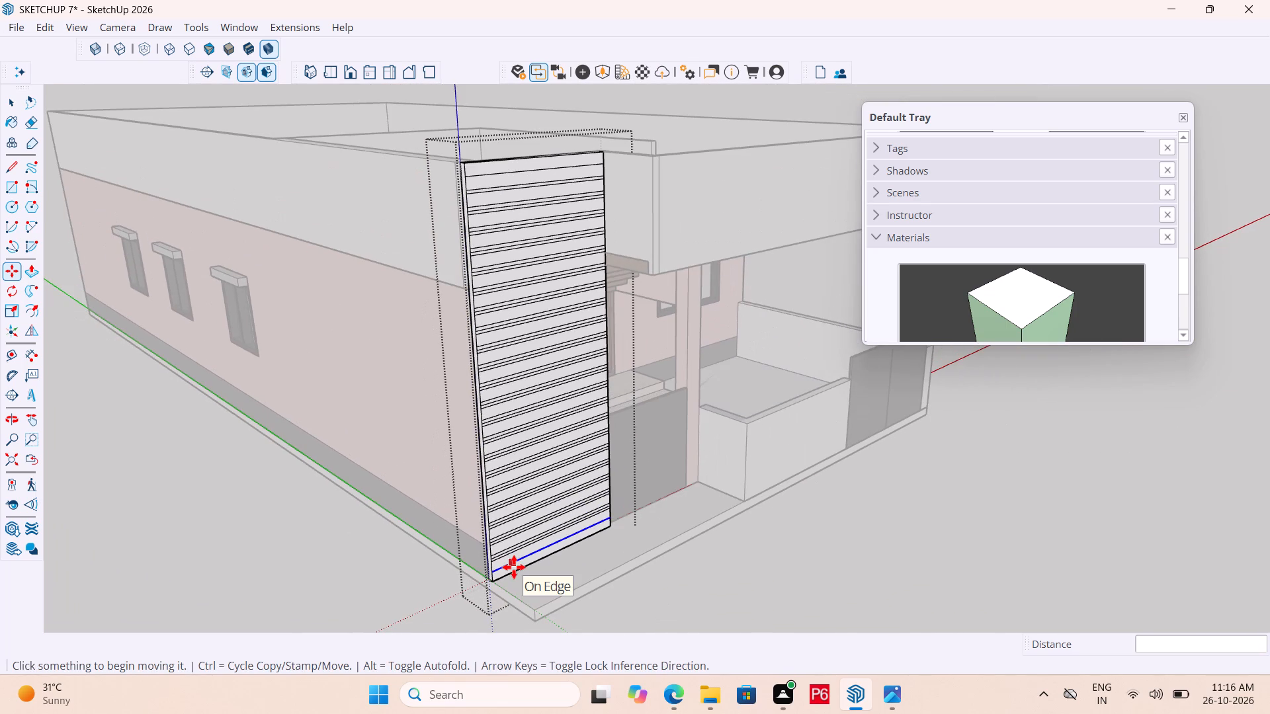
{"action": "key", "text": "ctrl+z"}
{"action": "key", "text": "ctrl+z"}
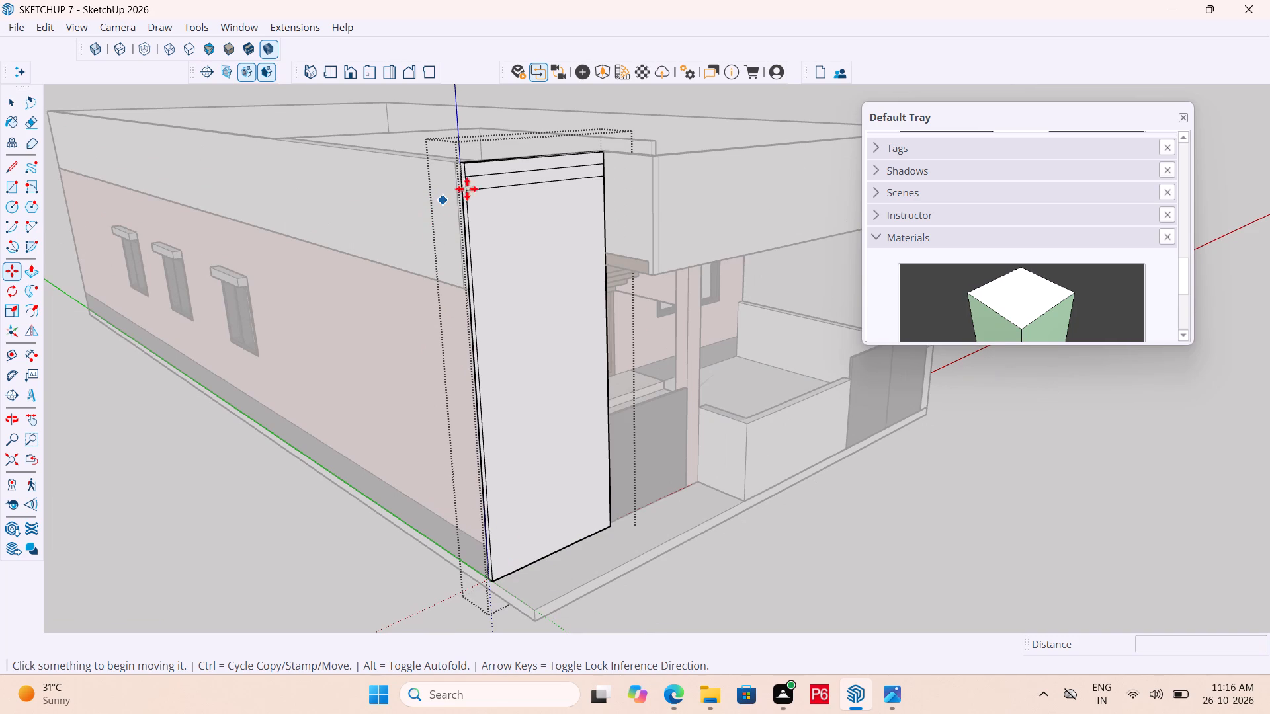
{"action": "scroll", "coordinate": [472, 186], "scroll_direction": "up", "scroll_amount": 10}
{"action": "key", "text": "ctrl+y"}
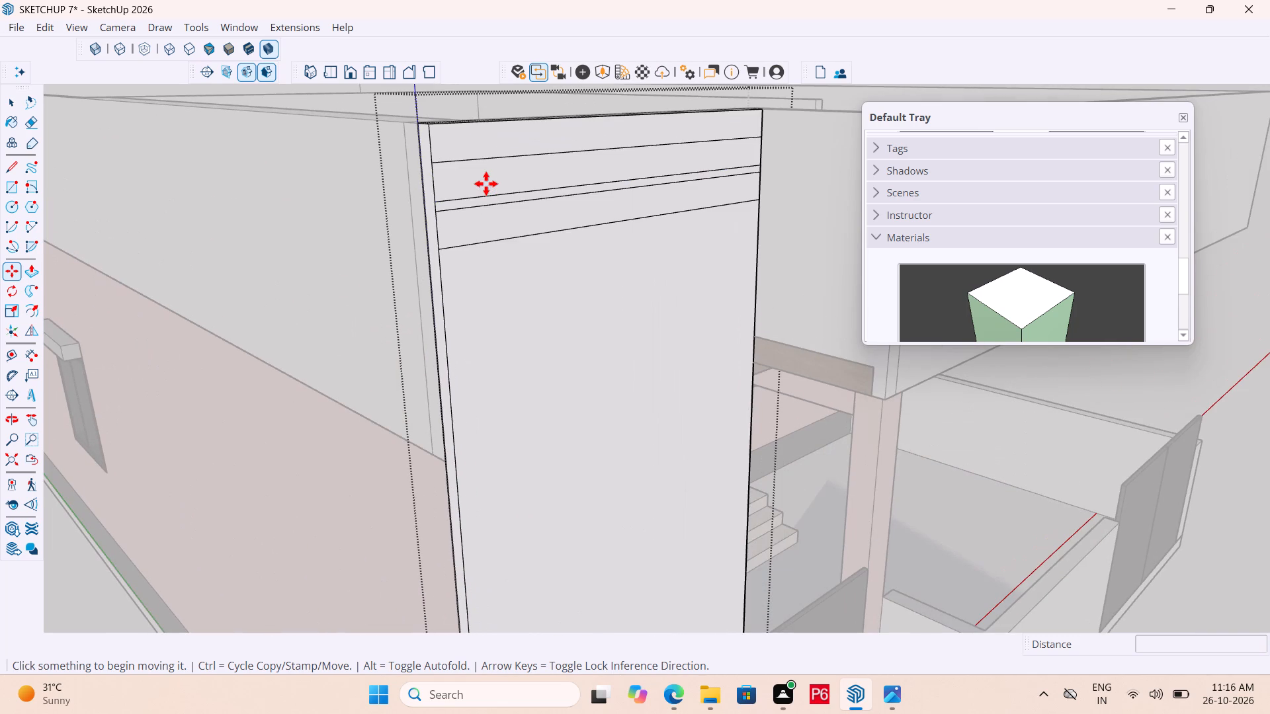
Copy the lowest two lines about 14' 8" down to the panel's bottom, divided into 20 evenly spaced copies.
{"action": "key", "text": "space"}
{"action": "scroll", "coordinate": [466, 205], "scroll_direction": "up", "scroll_amount": 3}
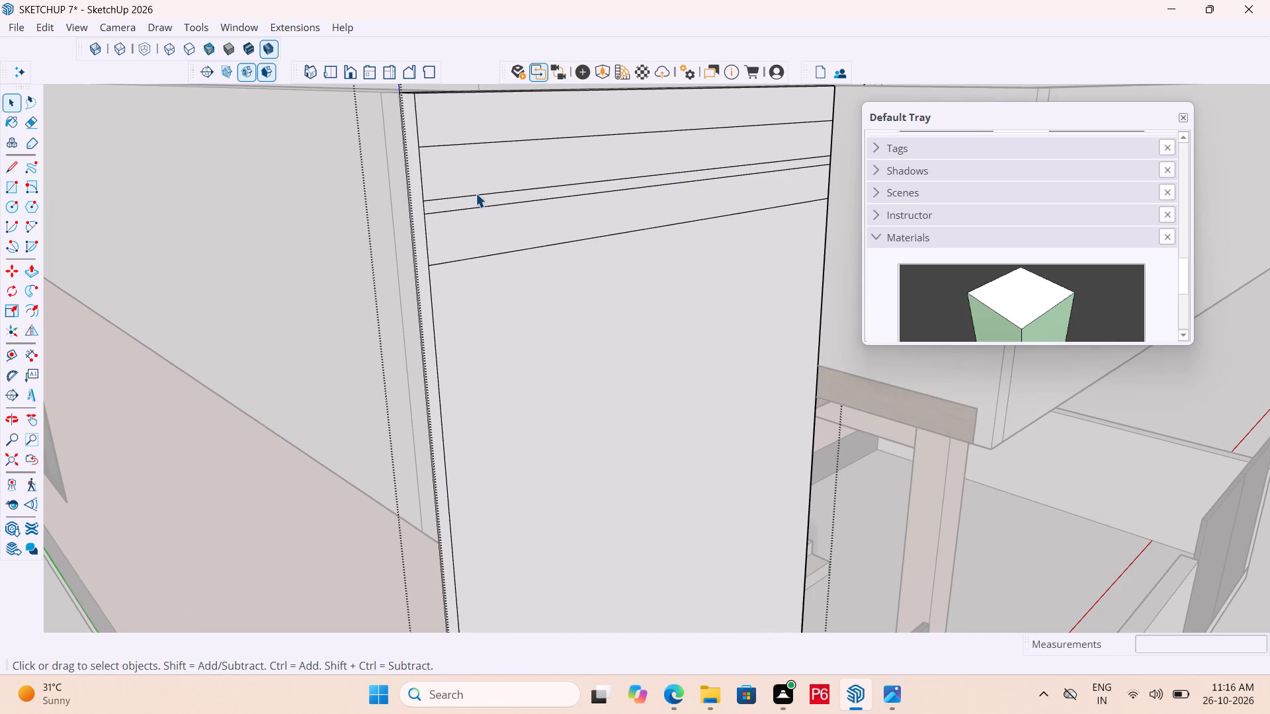
{"action": "left_click", "coordinate": [477, 194]}
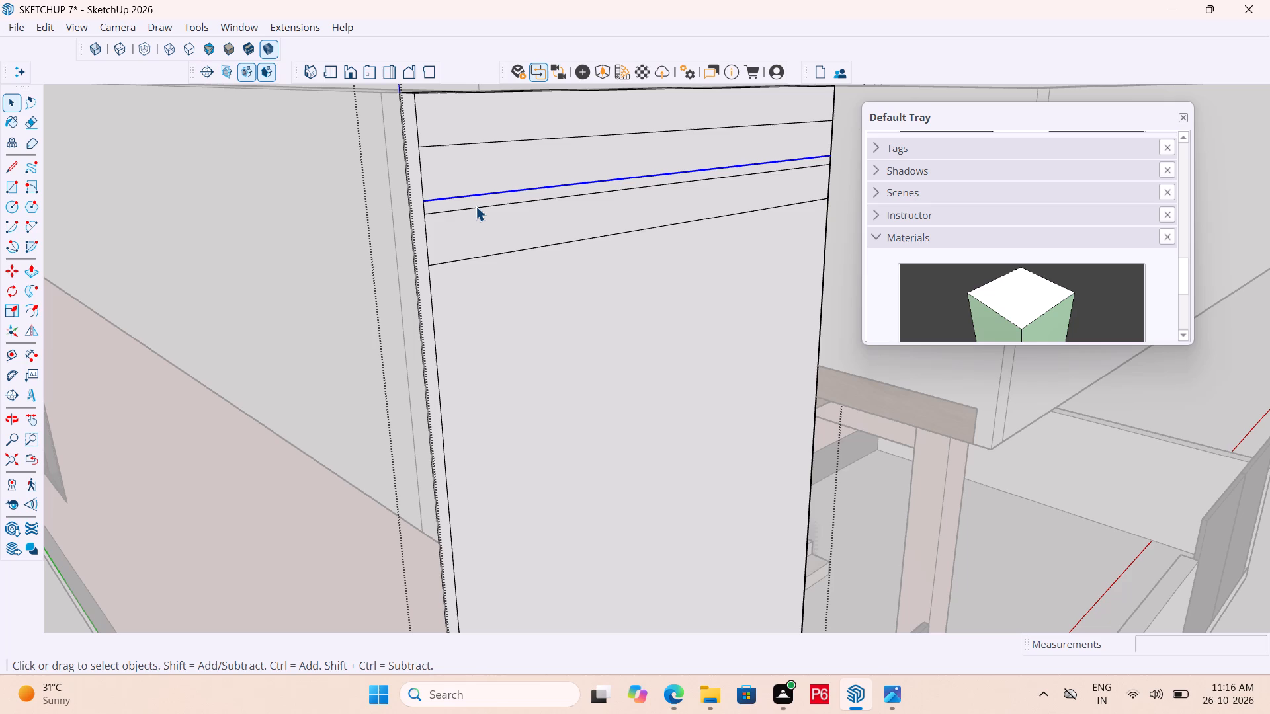
{"action": "left_click", "coordinate": [476, 206]}
{"action": "double_click", "coordinate": [476, 206]}
{"action": "left_click", "coordinate": [476, 211]}
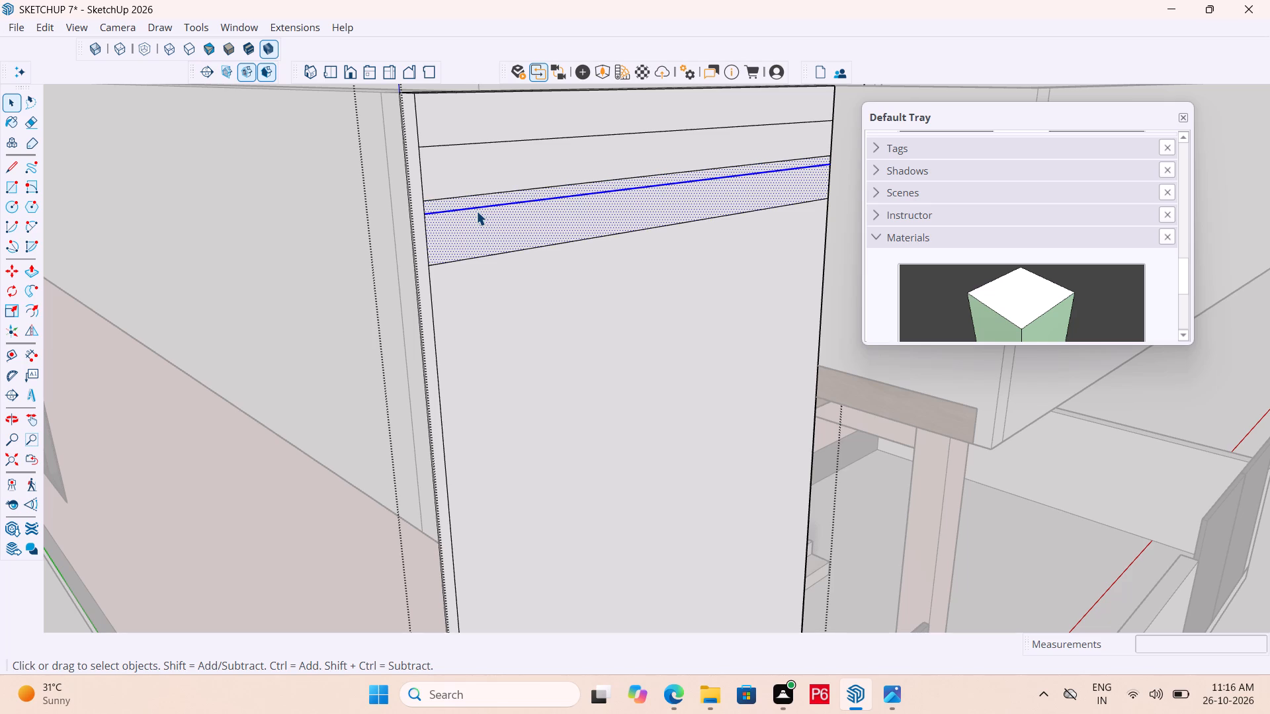
{"action": "left_click", "coordinate": [499, 206]}
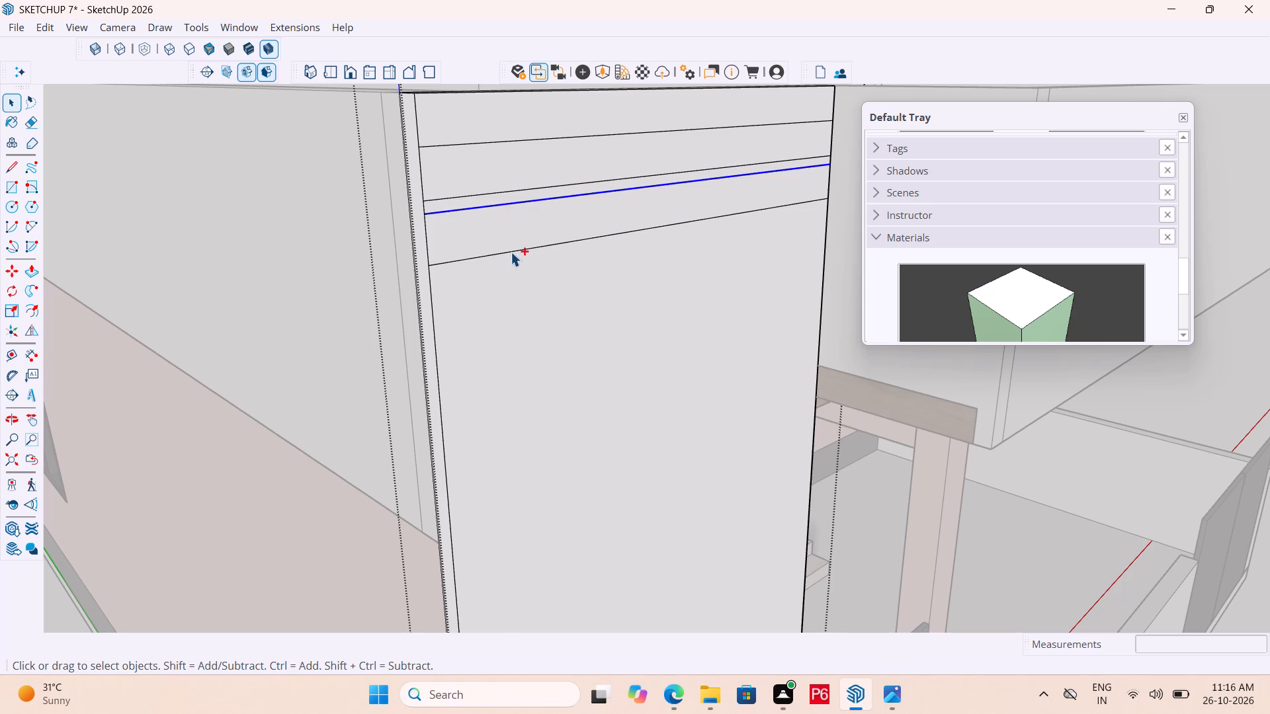
{"action": "left_click", "coordinate": [511, 252], "text": "ctrl"}
{"action": "key", "text": "m"}
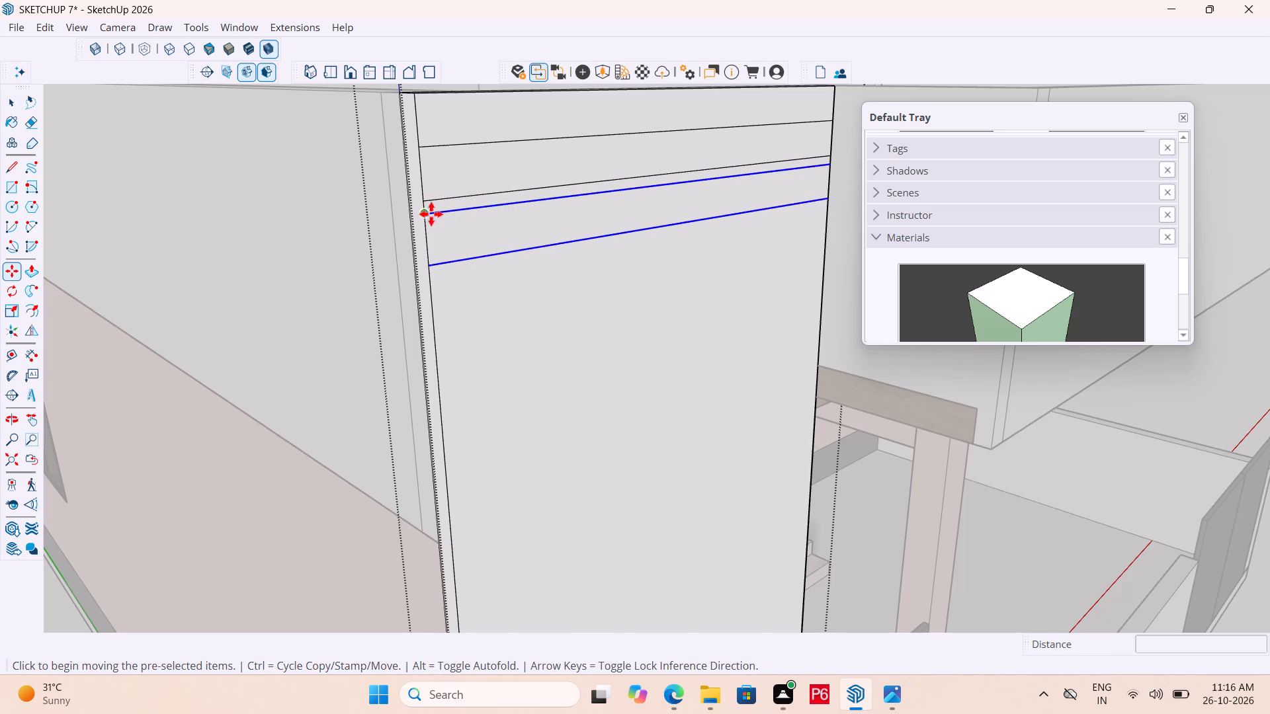
{"action": "left_click", "coordinate": [430, 216]}
{"action": "scroll", "coordinate": [423, 206], "scroll_direction": "down", "scroll_amount": 12}
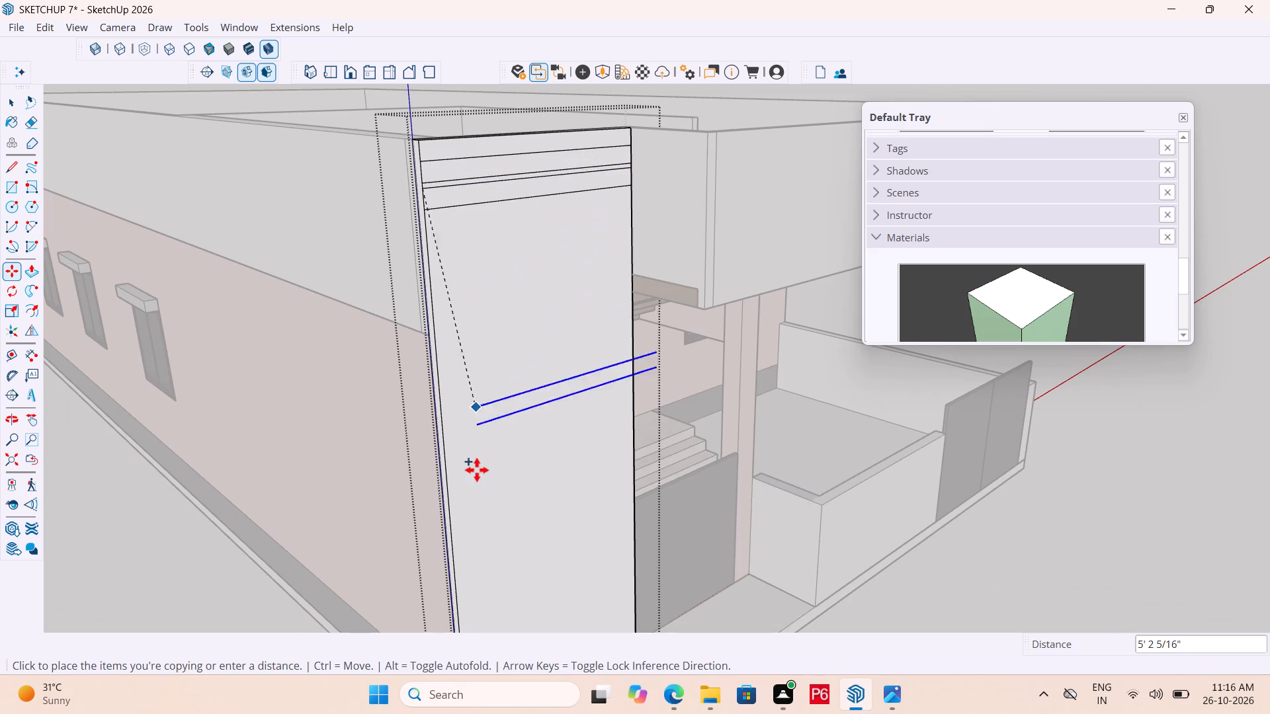
{"action": "scroll", "coordinate": [402, 146], "scroll_direction": "down", "scroll_amount": 5}
{"action": "scroll", "coordinate": [465, 685], "scroll_direction": "up", "scroll_amount": 12}
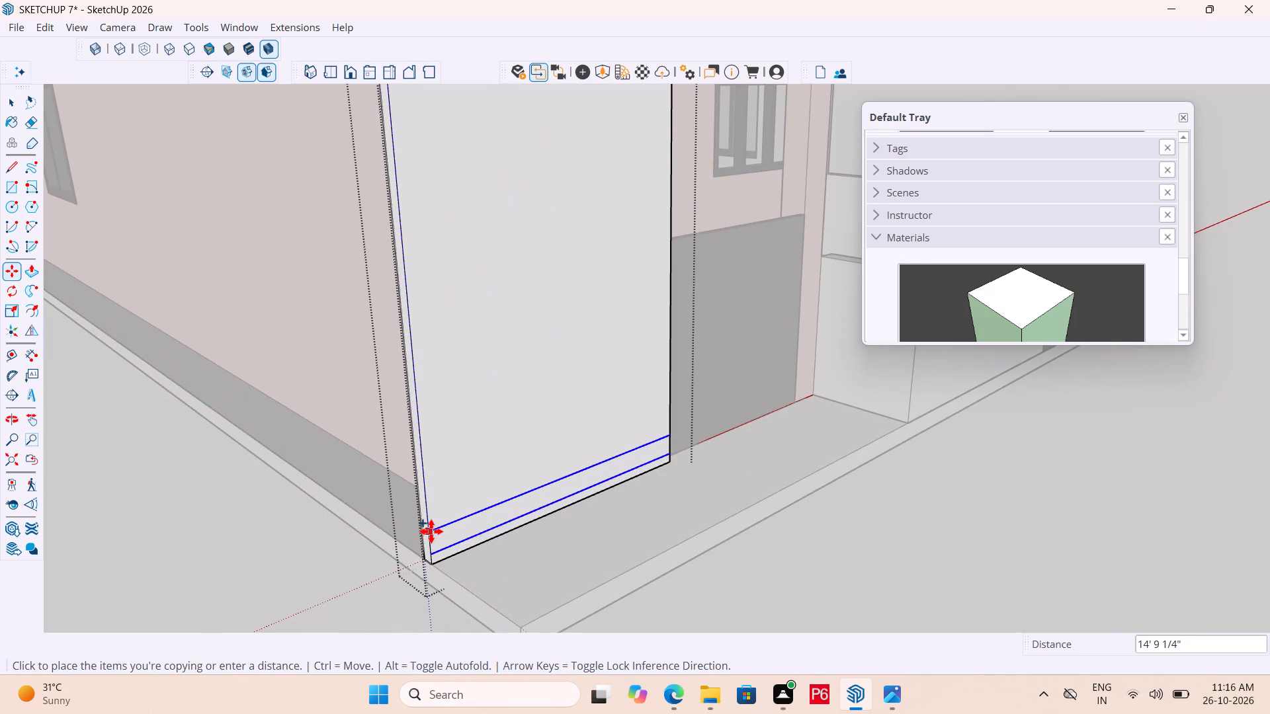
{"action": "left_click", "coordinate": [432, 526]}
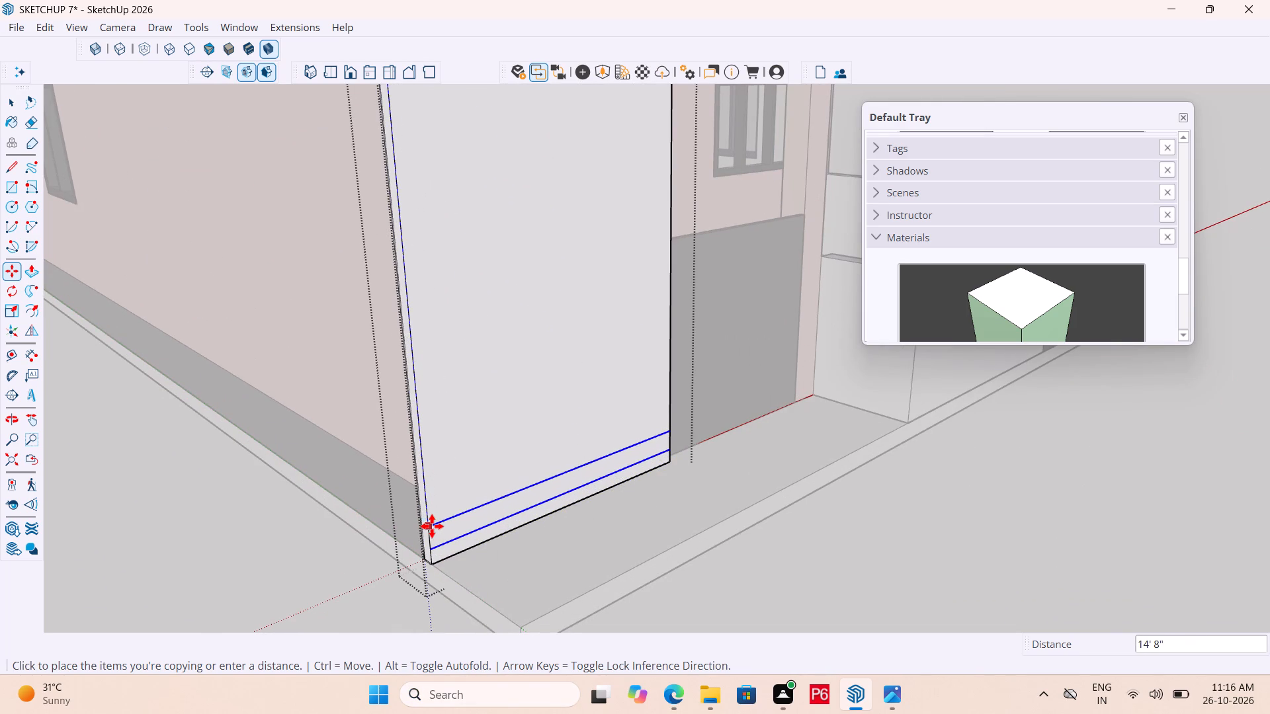
{"action": "type", "text": "/20"}
{"action": "key", "text": "Return"}
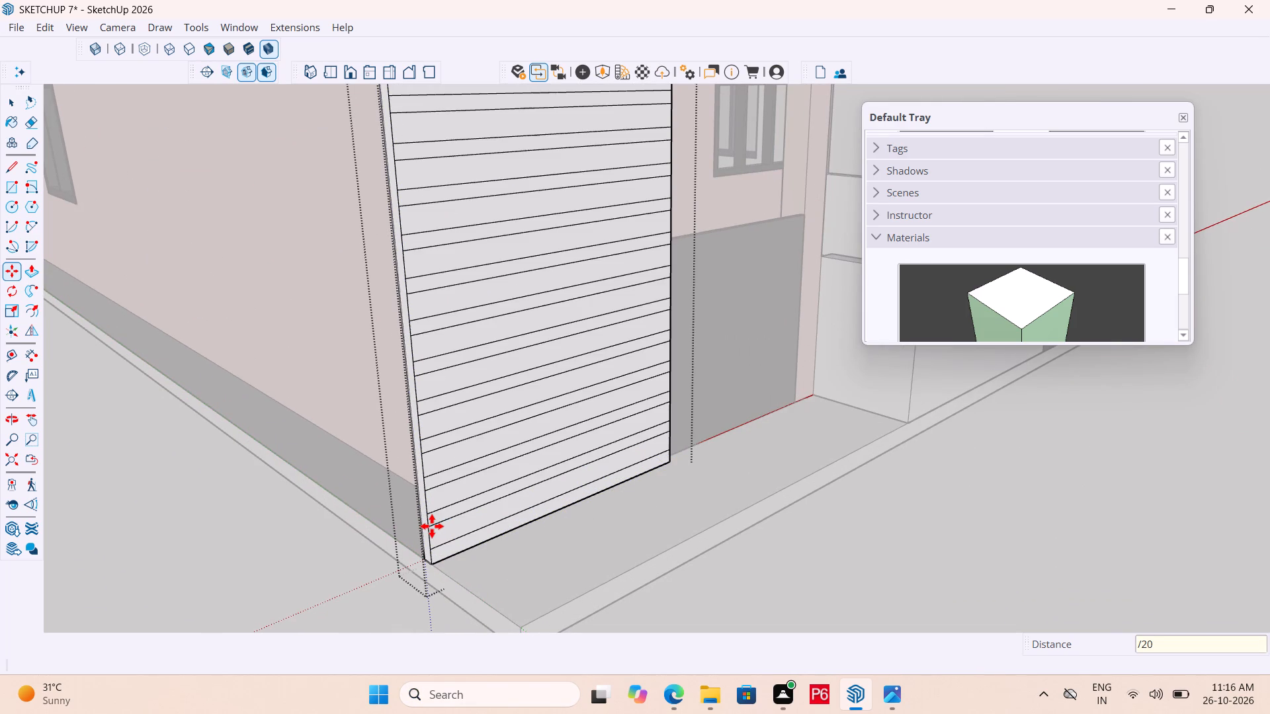
{"action": "scroll", "coordinate": [428, 552], "scroll_direction": "down", "scroll_amount": 9}
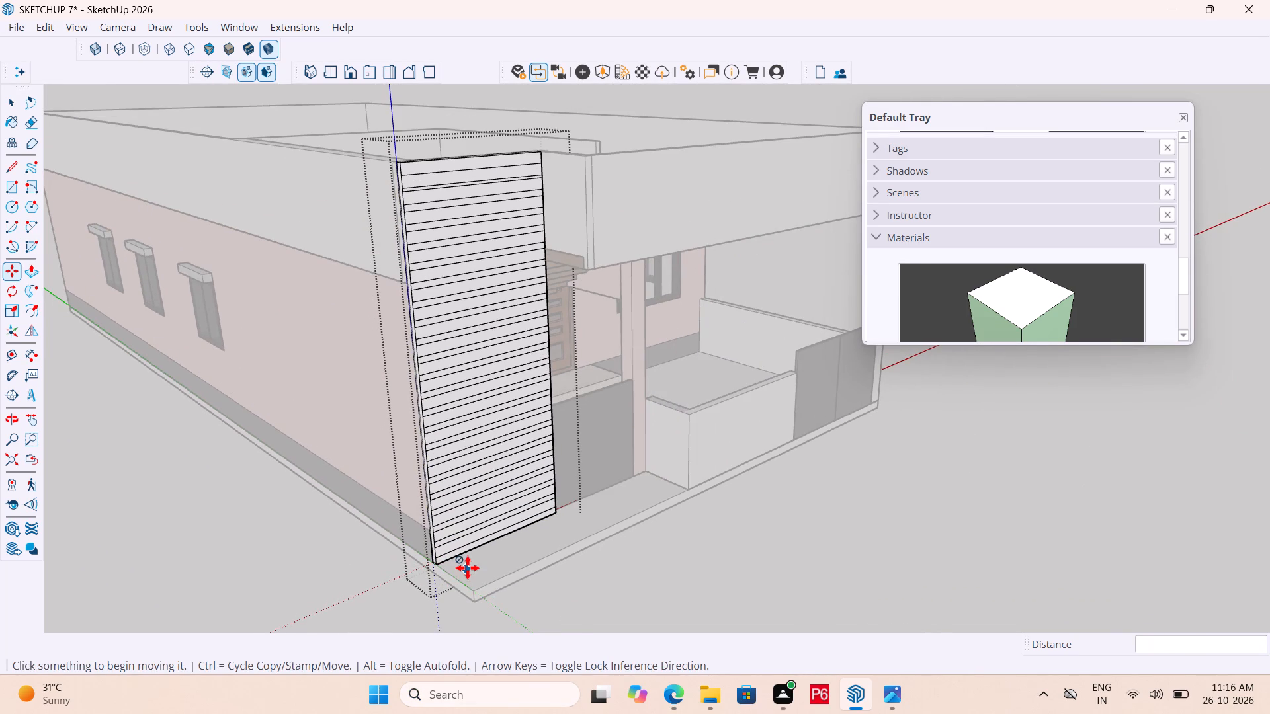
Undo the 20-copy array of line pairs on the panel face.
{"action": "key", "text": "ctrl+z"}
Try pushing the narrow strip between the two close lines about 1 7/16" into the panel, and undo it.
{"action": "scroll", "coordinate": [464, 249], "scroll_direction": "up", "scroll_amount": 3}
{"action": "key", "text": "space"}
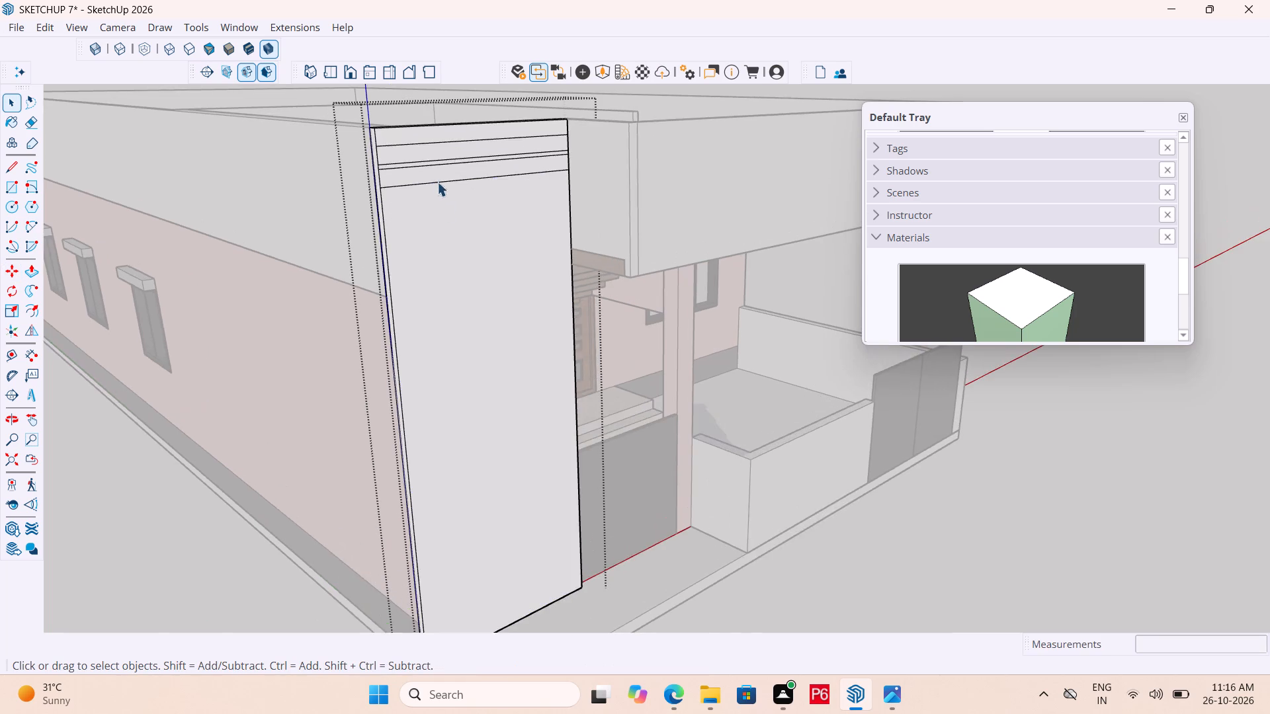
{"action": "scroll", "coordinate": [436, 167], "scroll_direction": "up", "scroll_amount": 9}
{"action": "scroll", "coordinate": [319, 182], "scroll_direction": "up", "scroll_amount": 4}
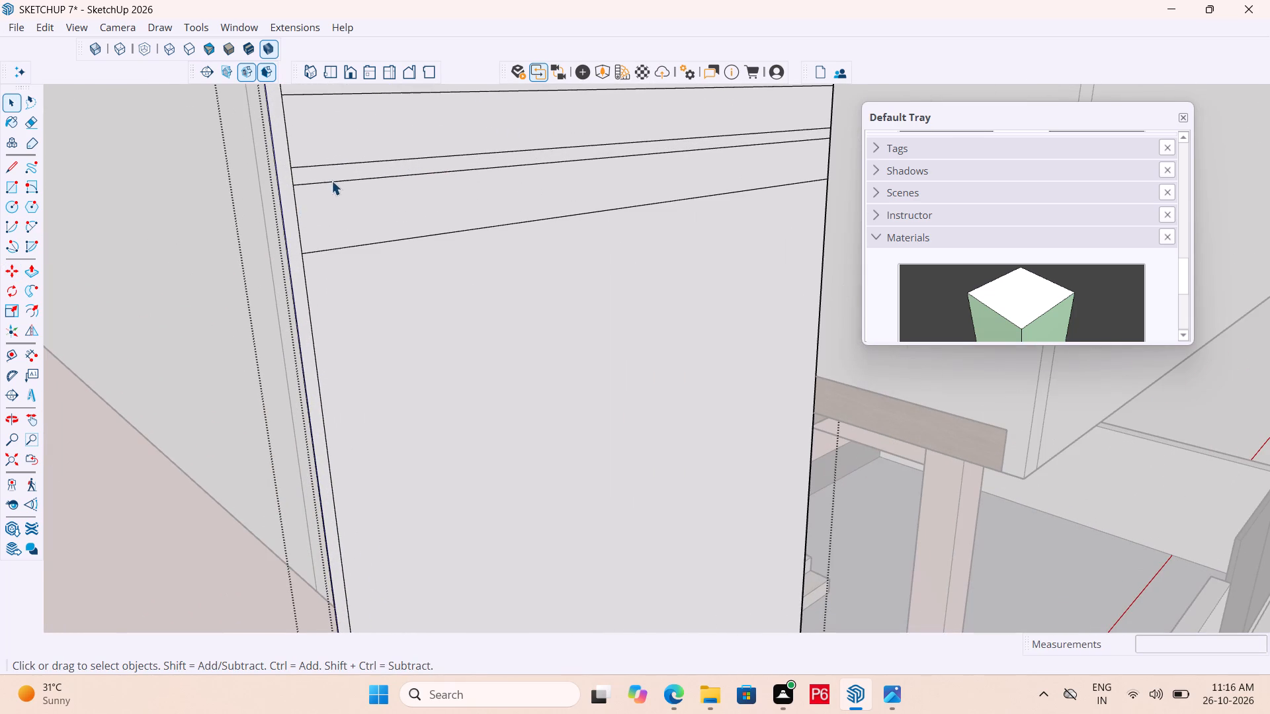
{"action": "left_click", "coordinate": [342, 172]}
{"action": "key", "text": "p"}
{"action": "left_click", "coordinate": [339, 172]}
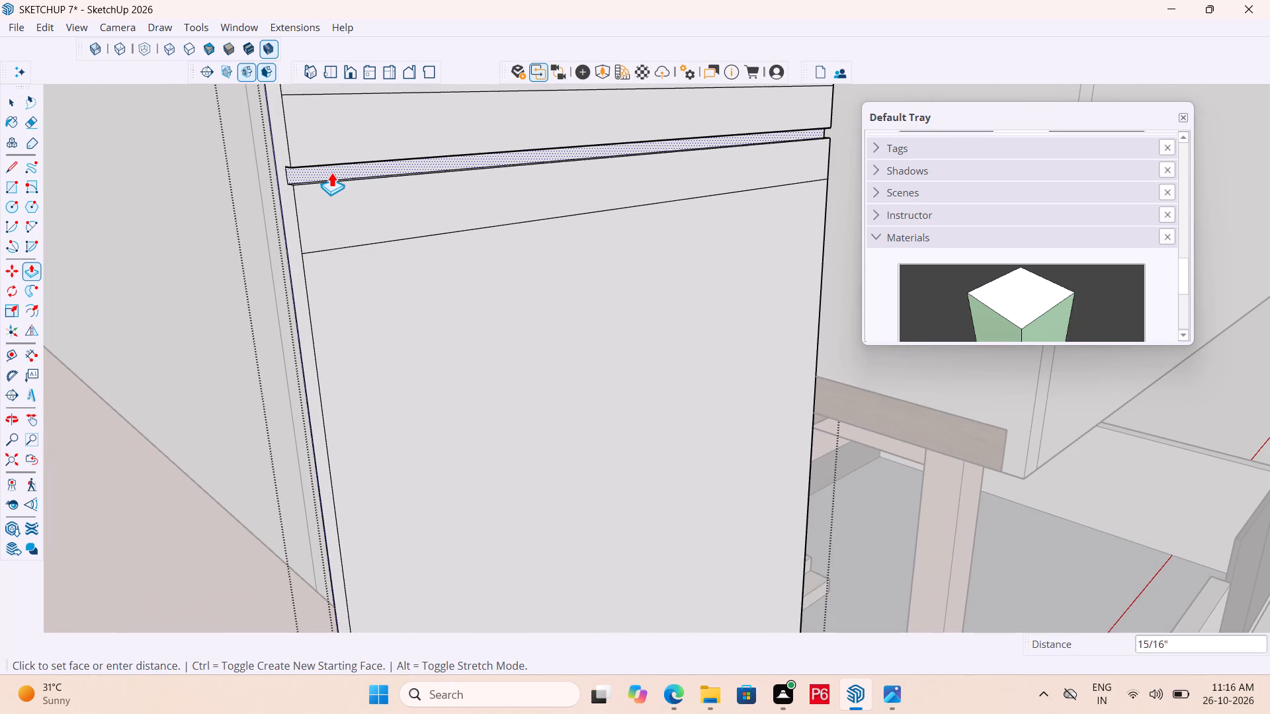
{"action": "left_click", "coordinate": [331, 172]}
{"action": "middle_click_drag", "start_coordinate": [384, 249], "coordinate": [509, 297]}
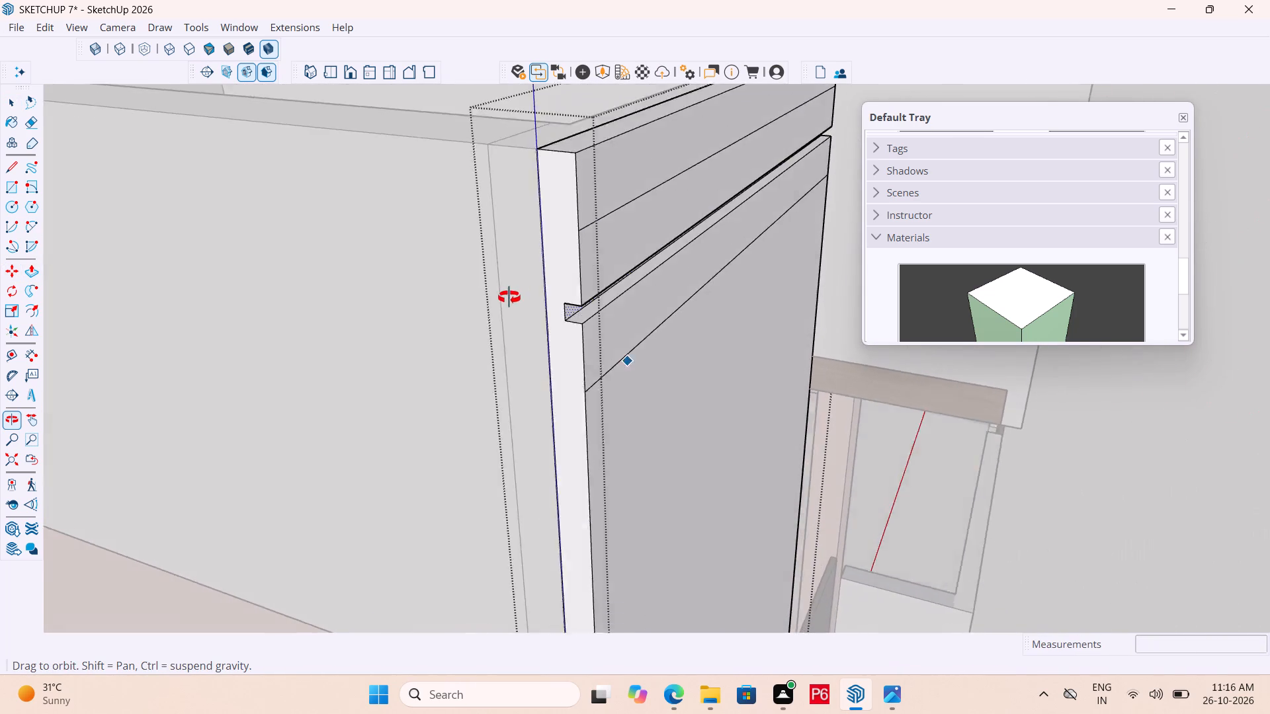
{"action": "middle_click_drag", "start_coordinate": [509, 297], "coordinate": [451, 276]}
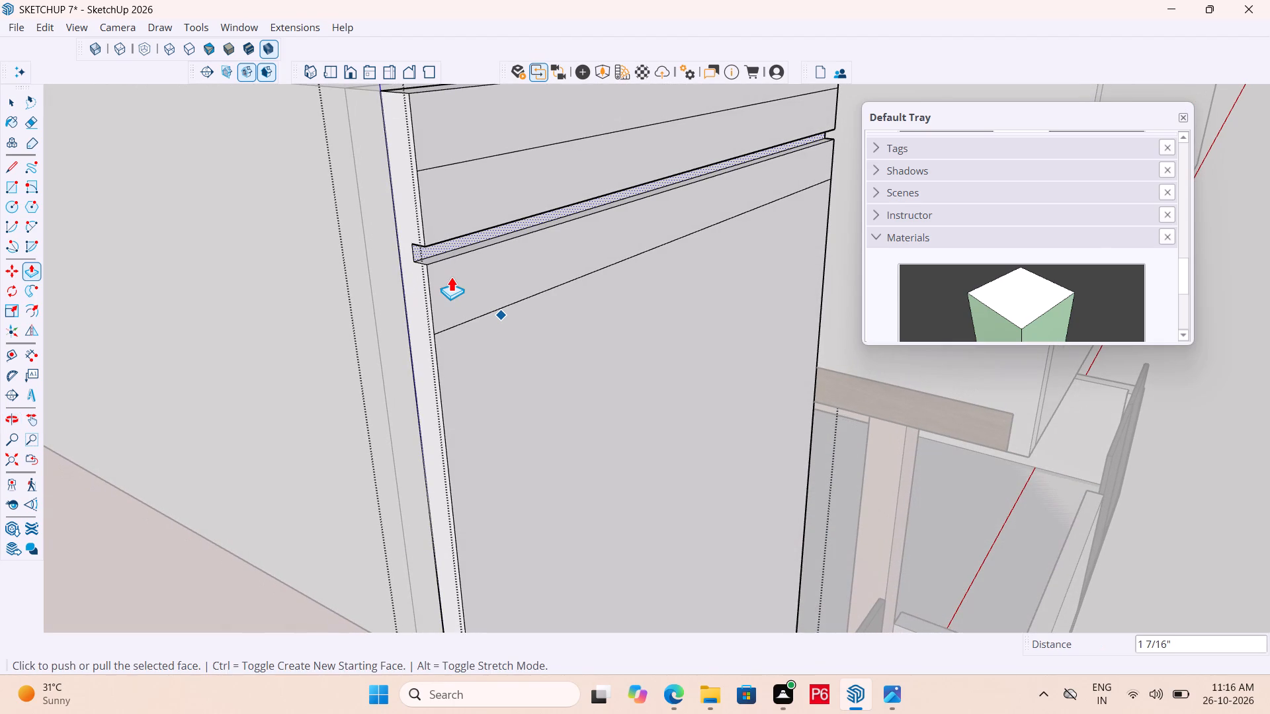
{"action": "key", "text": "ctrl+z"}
Draw a horizontal line about 6' 4 1/2" long across the panel face, just above its topmost line.
{"action": "key", "text": "space"}
{"action": "left_click", "coordinate": [454, 241]}
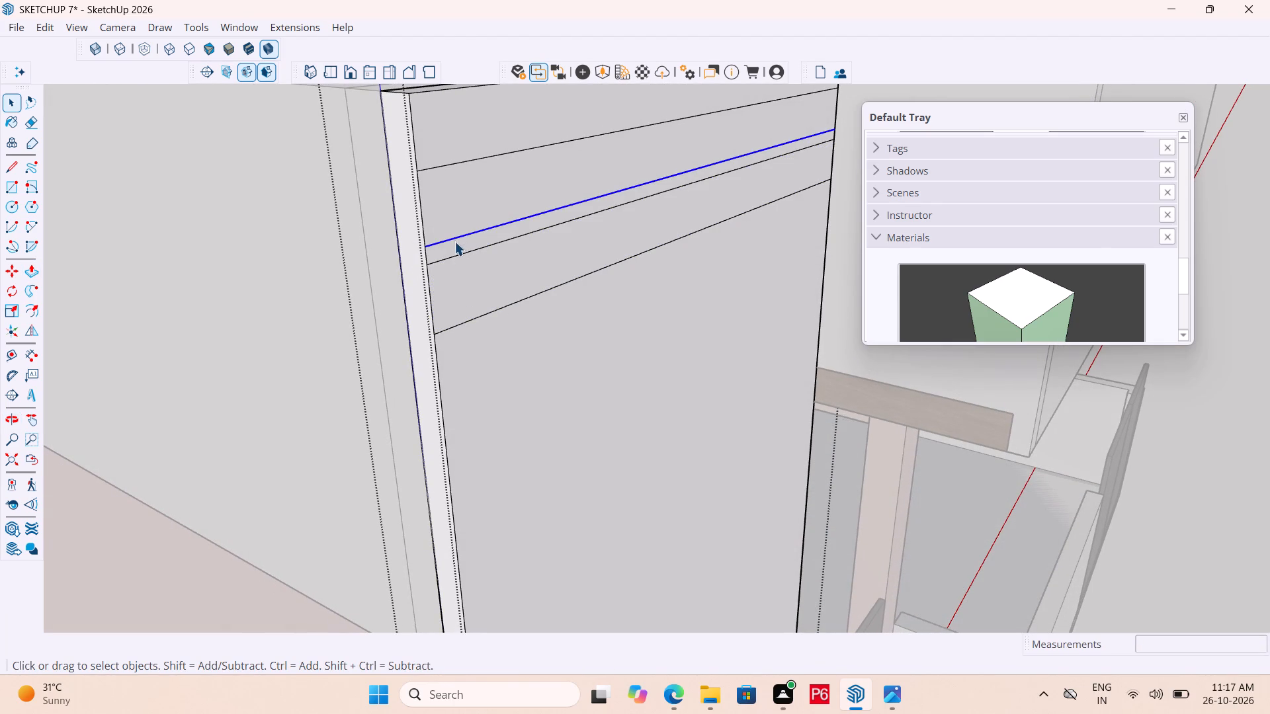
{"action": "key", "text": "space"}
{"action": "scroll", "coordinate": [350, 284], "scroll_direction": "down", "scroll_amount": 1}
{"action": "key", "text": "l"}
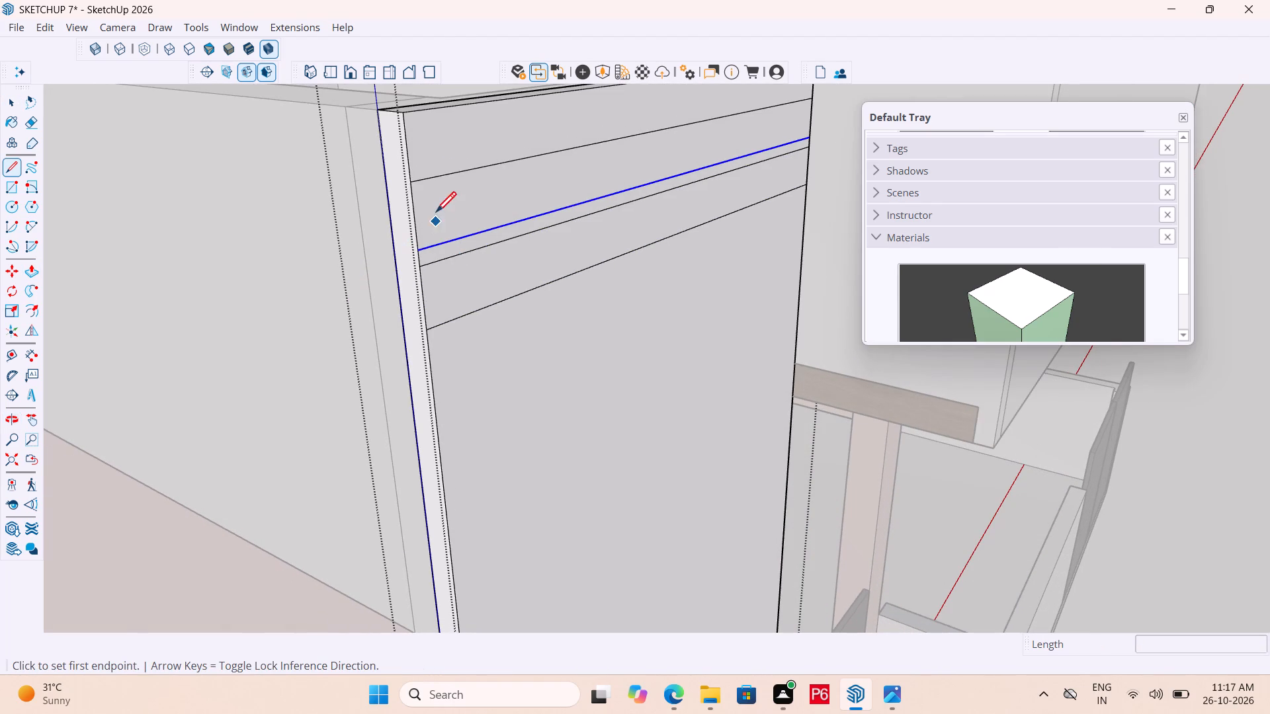
{"action": "scroll", "coordinate": [420, 163], "scroll_direction": "up", "scroll_amount": 9}
{"action": "left_click", "coordinate": [407, 172]}
{"action": "scroll", "coordinate": [224, 299], "scroll_direction": "down", "scroll_amount": 11}
{"action": "scroll", "coordinate": [636, 147], "scroll_direction": "up", "scroll_amount": 9}
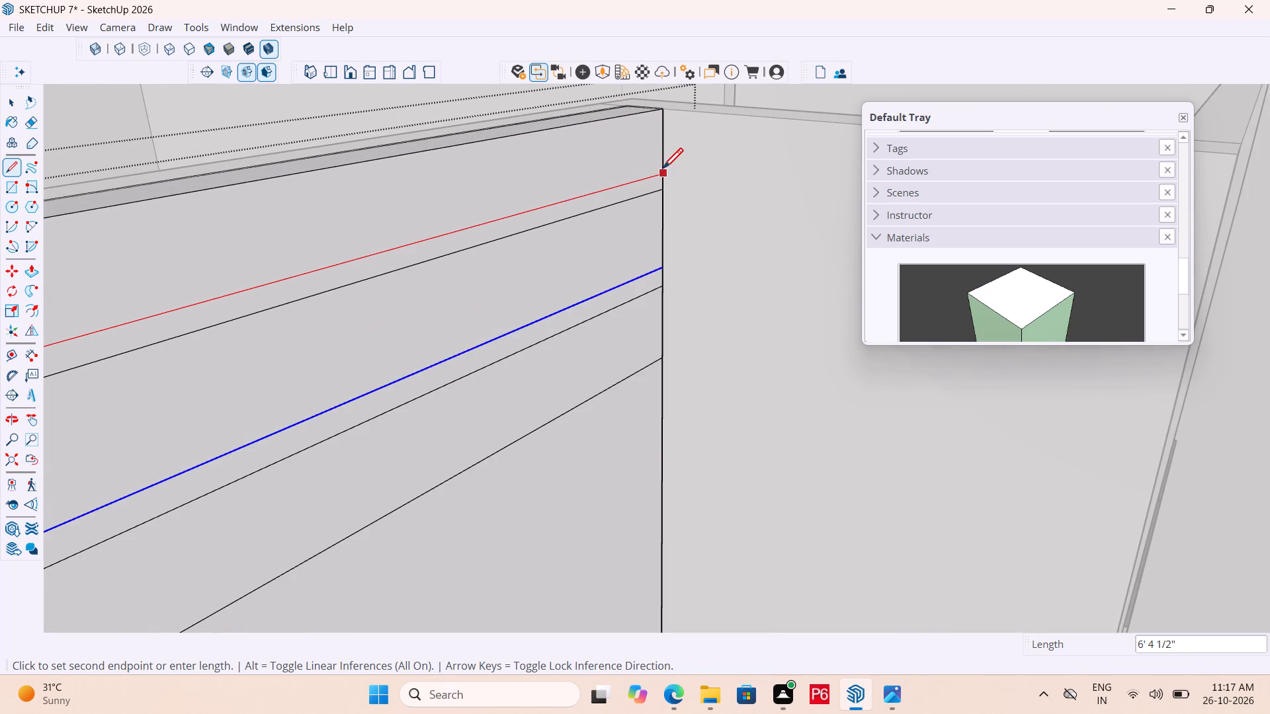
{"action": "left_click", "coordinate": [663, 173]}
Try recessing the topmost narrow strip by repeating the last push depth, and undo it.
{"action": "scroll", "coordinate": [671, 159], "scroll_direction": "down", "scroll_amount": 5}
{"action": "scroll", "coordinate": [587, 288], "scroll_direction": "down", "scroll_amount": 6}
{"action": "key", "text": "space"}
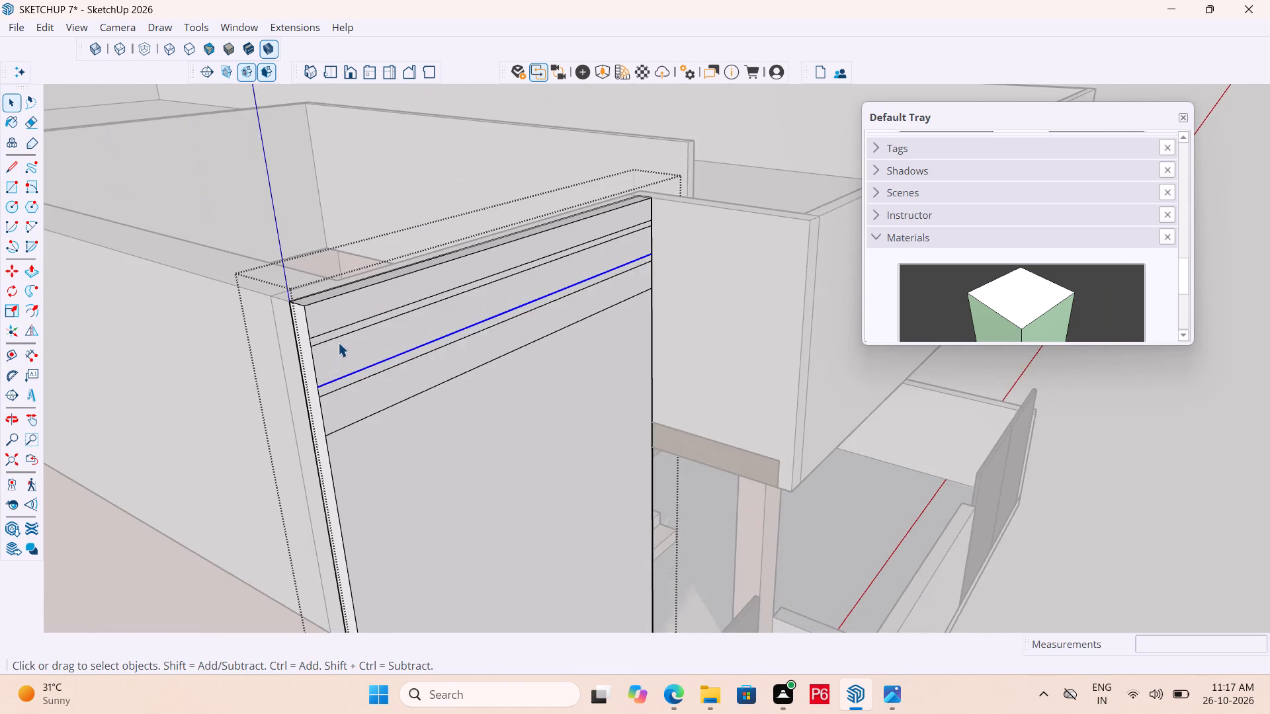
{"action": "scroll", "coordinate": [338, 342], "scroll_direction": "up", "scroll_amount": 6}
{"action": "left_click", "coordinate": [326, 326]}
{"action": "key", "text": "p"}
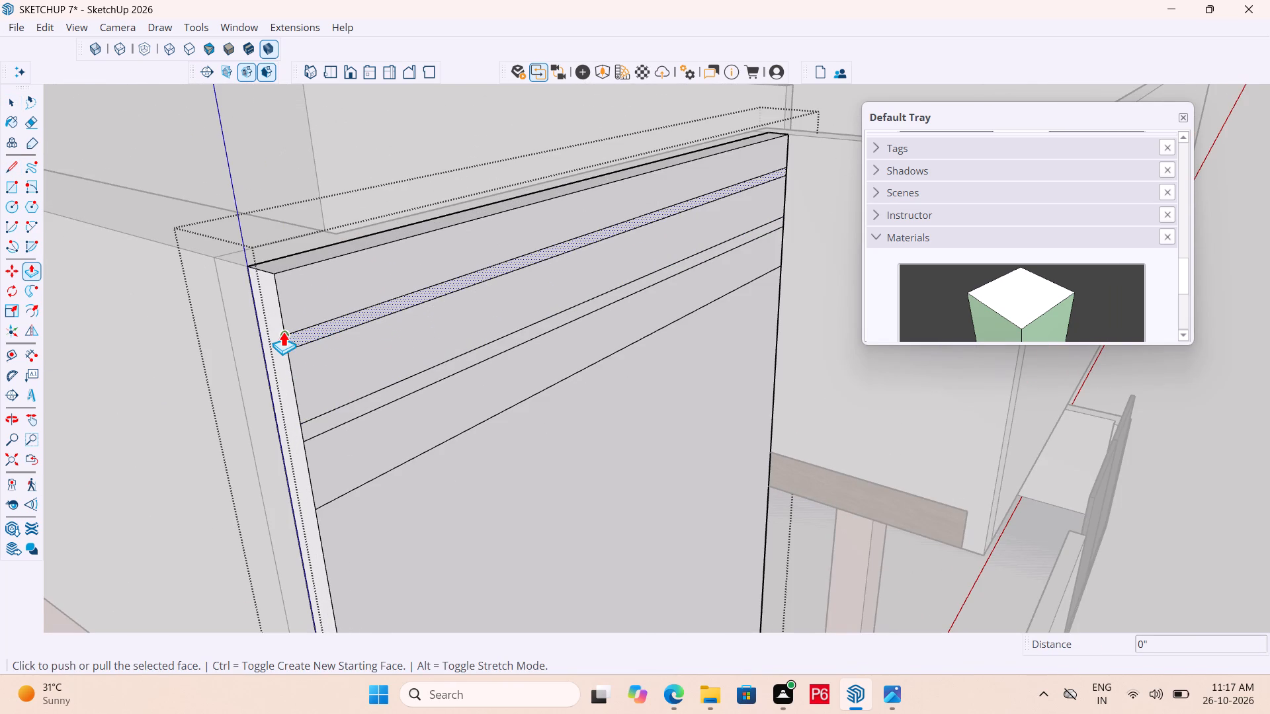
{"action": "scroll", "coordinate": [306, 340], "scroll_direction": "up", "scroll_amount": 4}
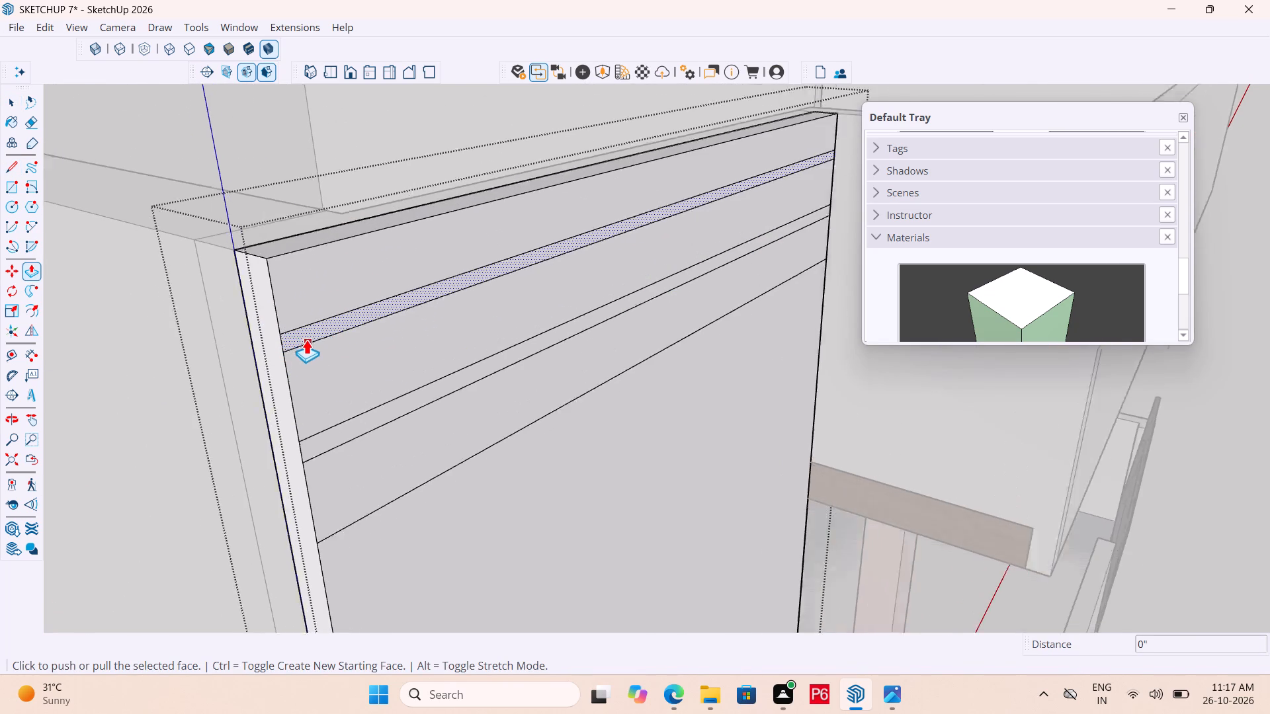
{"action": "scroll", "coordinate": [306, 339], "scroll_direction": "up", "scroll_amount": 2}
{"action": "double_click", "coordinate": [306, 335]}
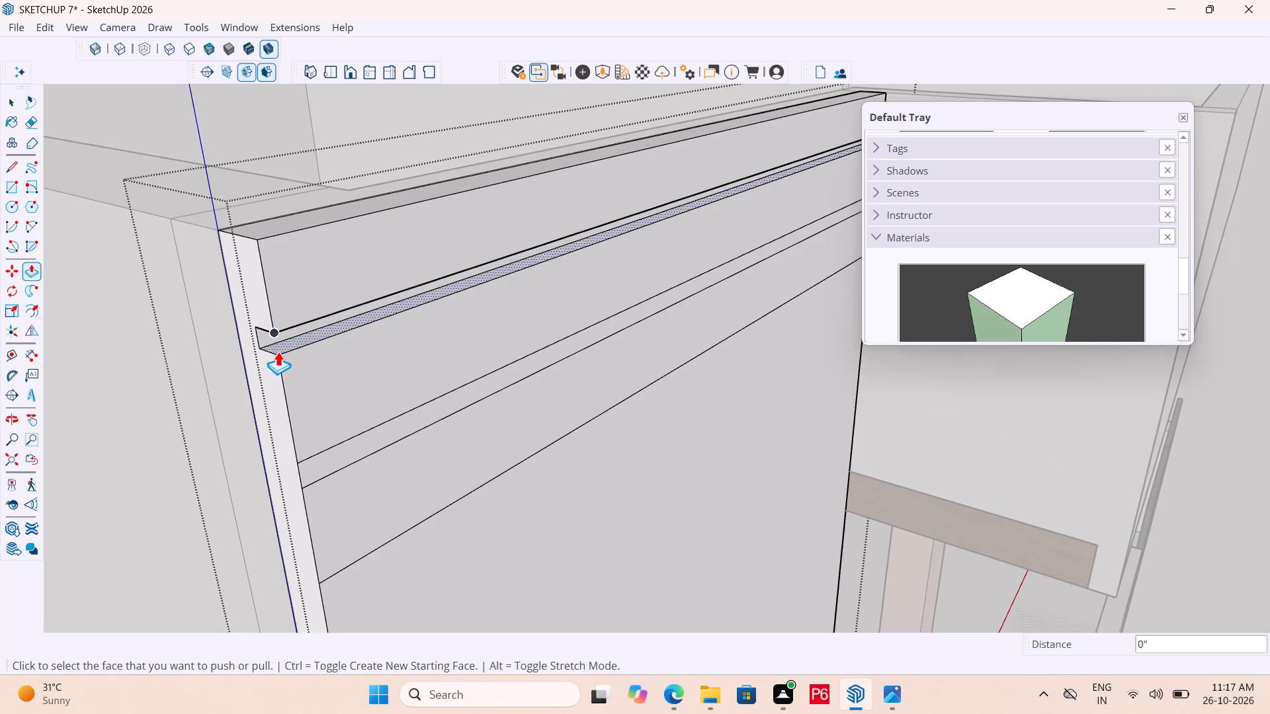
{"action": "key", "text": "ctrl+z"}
Push the topmost narrow strip in about 11/16" and recess the second narrow strip by the same depth.
{"action": "scroll", "coordinate": [284, 340], "scroll_direction": "up", "scroll_amount": 6}
{"action": "left_click", "coordinate": [297, 329]}
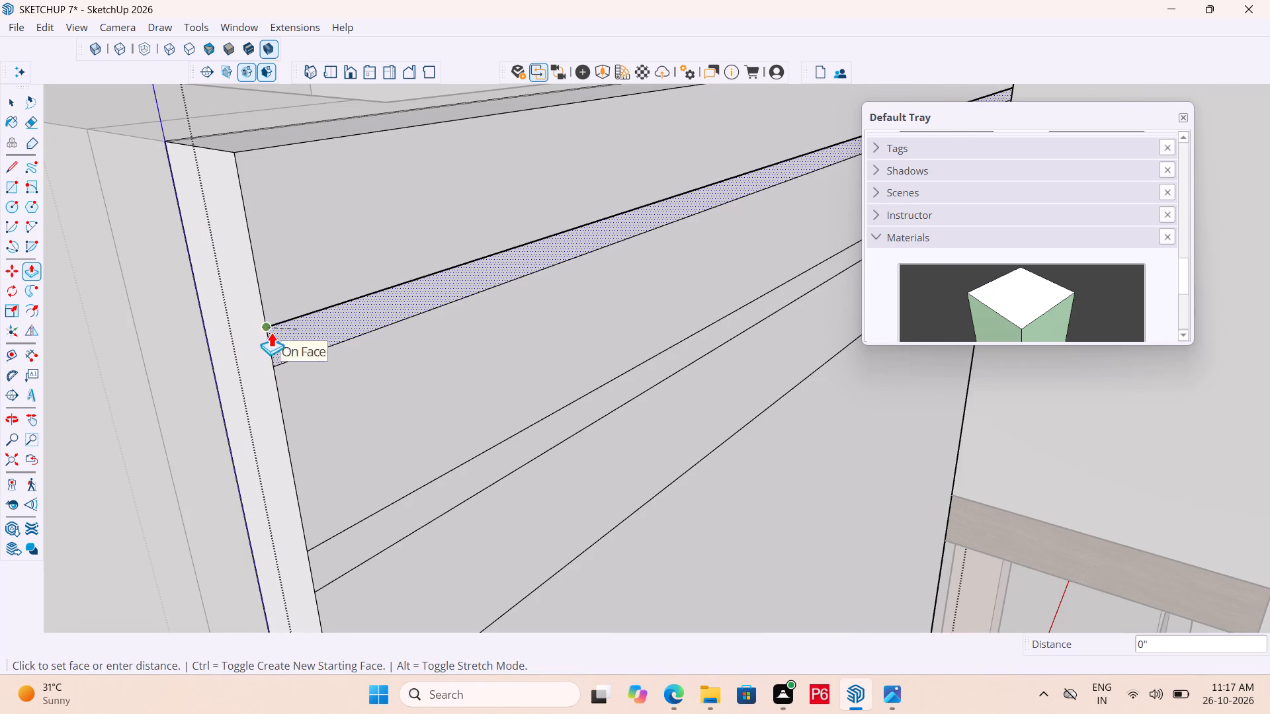
{"action": "left_click", "coordinate": [273, 344]}
{"action": "scroll", "coordinate": [289, 262], "scroll_direction": "down", "scroll_amount": 6}
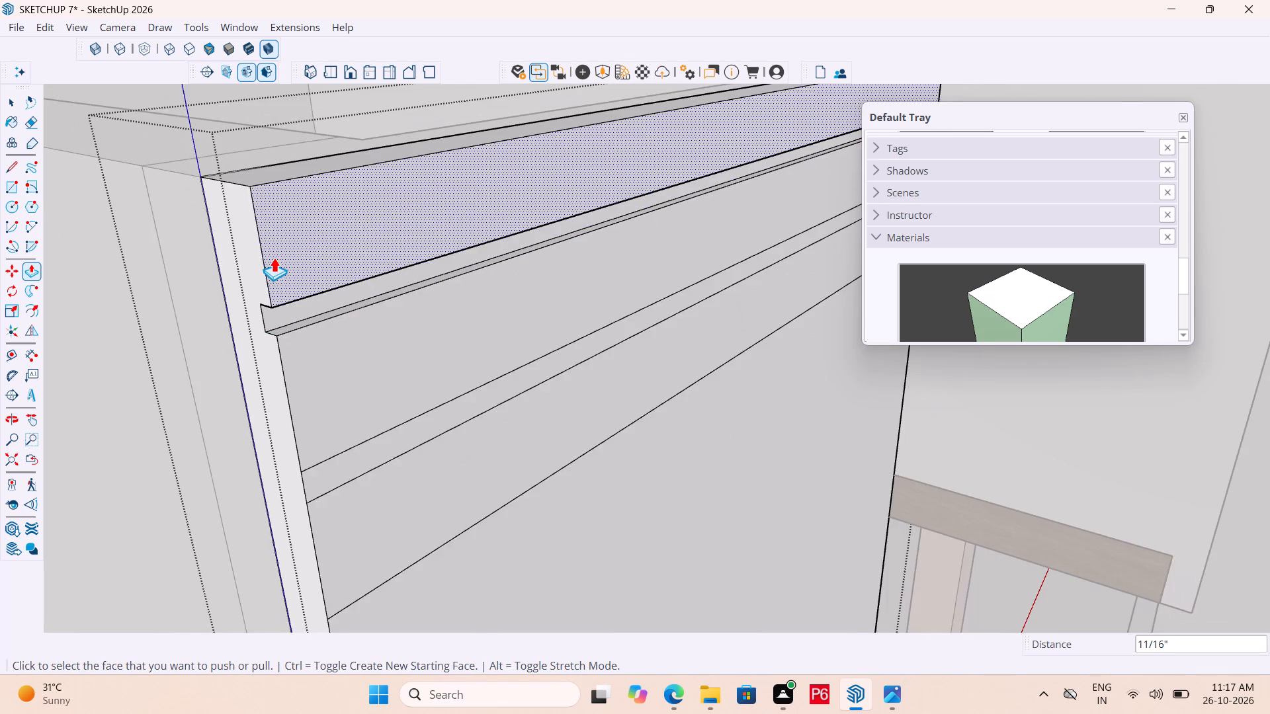
{"action": "double_click", "coordinate": [327, 459]}
{"action": "scroll", "coordinate": [335, 353], "scroll_direction": "down", "scroll_amount": 5}
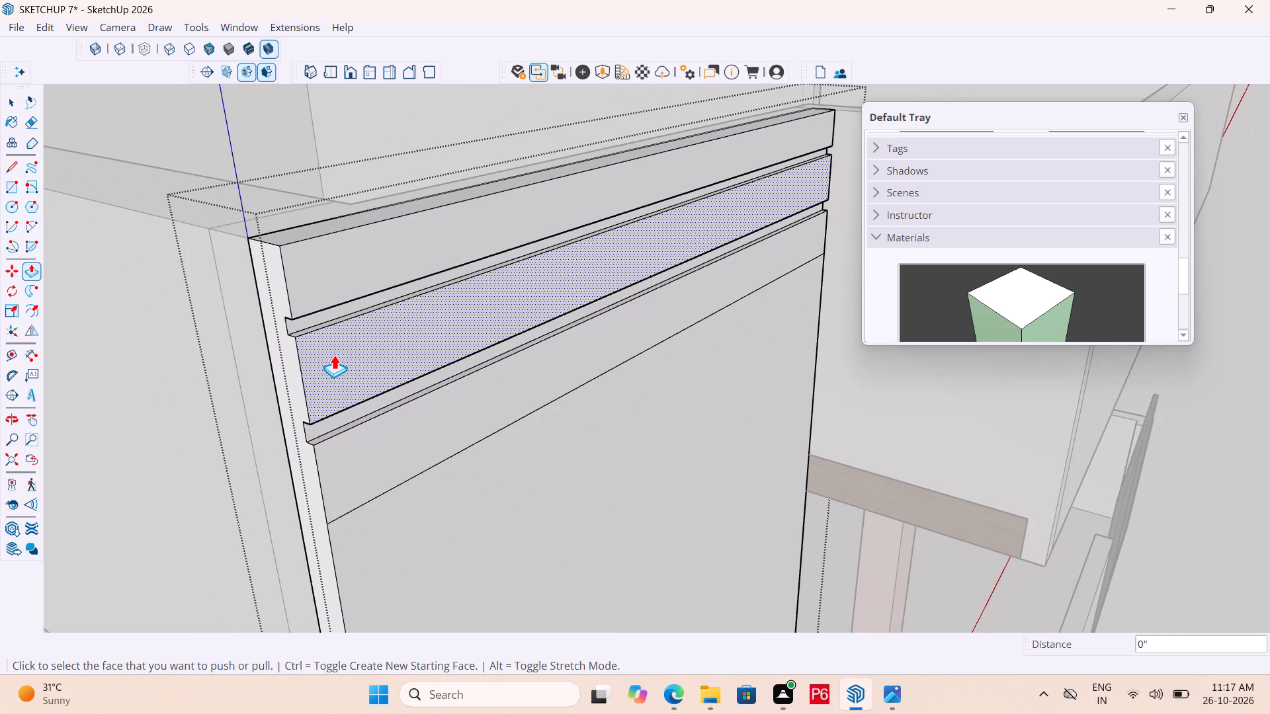
Save the model.
{"action": "key", "text": "ctrl+s"}
{"action": "key", "text": "ctrl+s"}
{"action": "key", "text": "ctrl+s"}
{"action": "key", "text": "ctrl+s"}
{"action": "key", "text": "ctrl+s"}
{"action": "key", "text": "ctrl+s"}
Undo the latest edits to the panel face, saving the model partway through the undos.
{"action": "scroll", "coordinate": [340, 278], "scroll_direction": "down", "scroll_amount": 3}
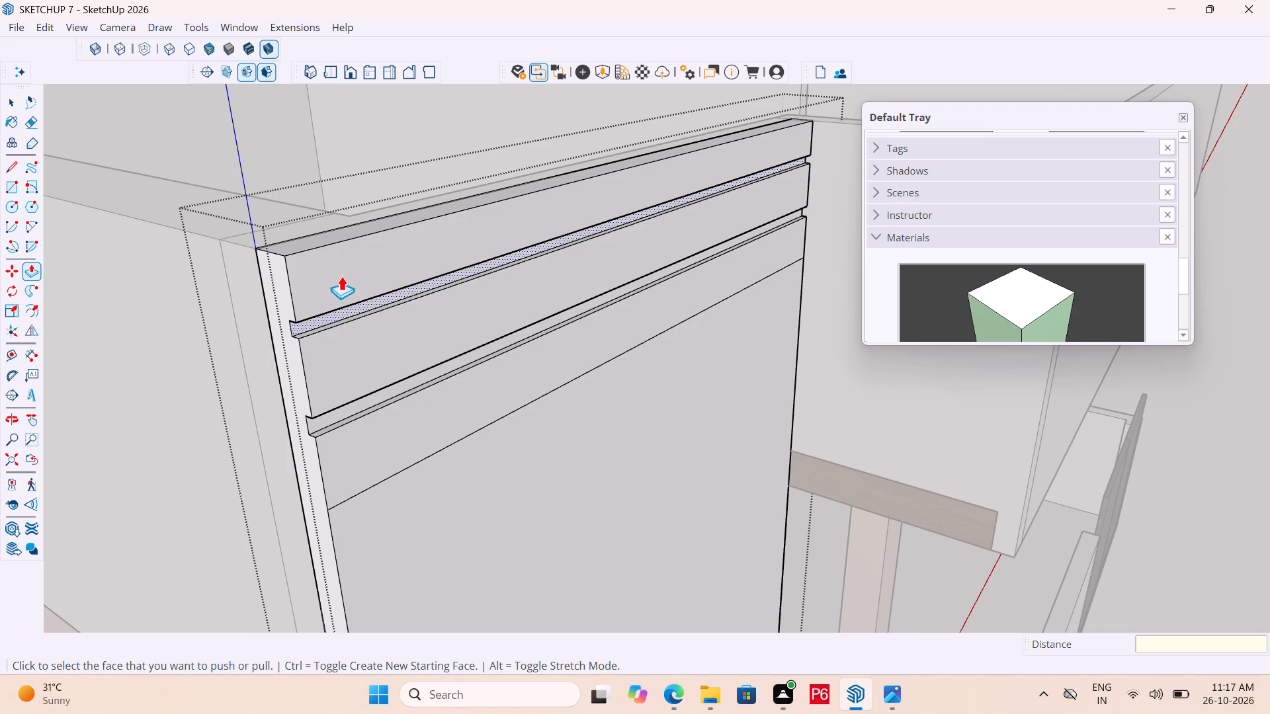
{"action": "scroll", "coordinate": [341, 276], "scroll_direction": "down", "scroll_amount": 3}
{"action": "scroll", "coordinate": [410, 270], "scroll_direction": "down", "scroll_amount": 12}
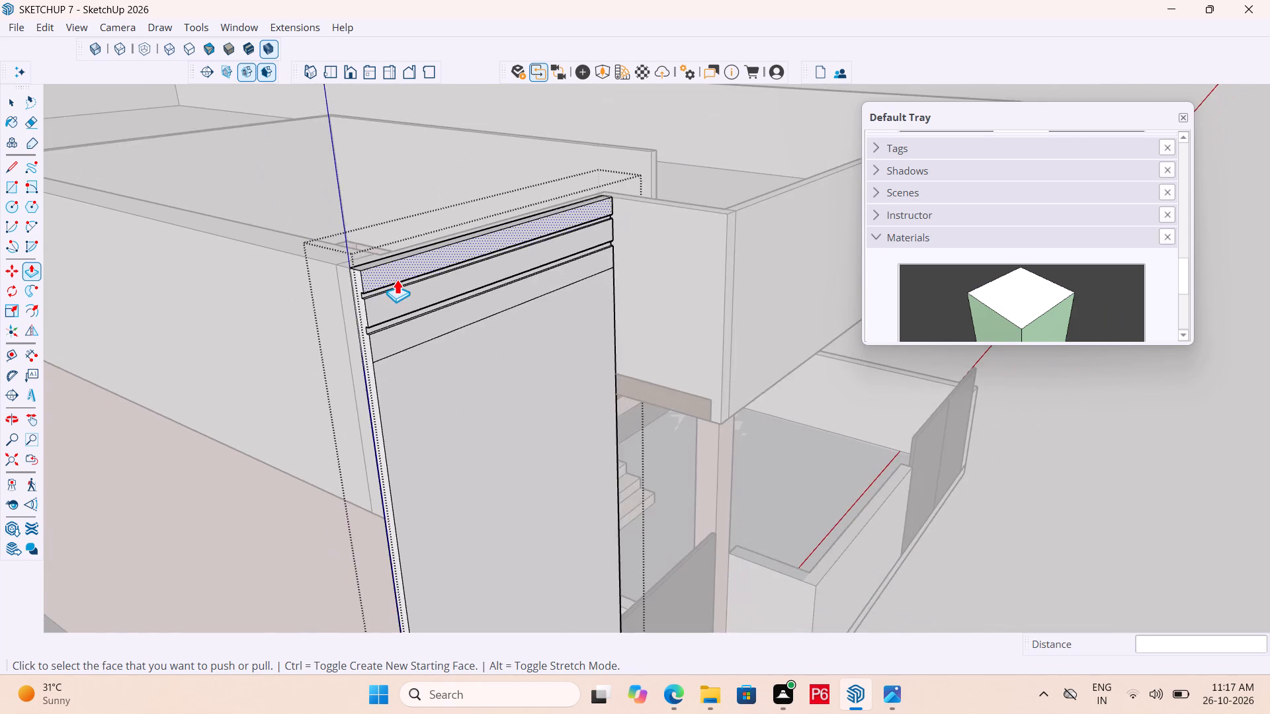
{"action": "scroll", "coordinate": [397, 279], "scroll_direction": "down", "scroll_amount": 6}
{"action": "key", "text": "space"}
{"action": "scroll", "coordinate": [370, 306], "scroll_direction": "up", "scroll_amount": 6}
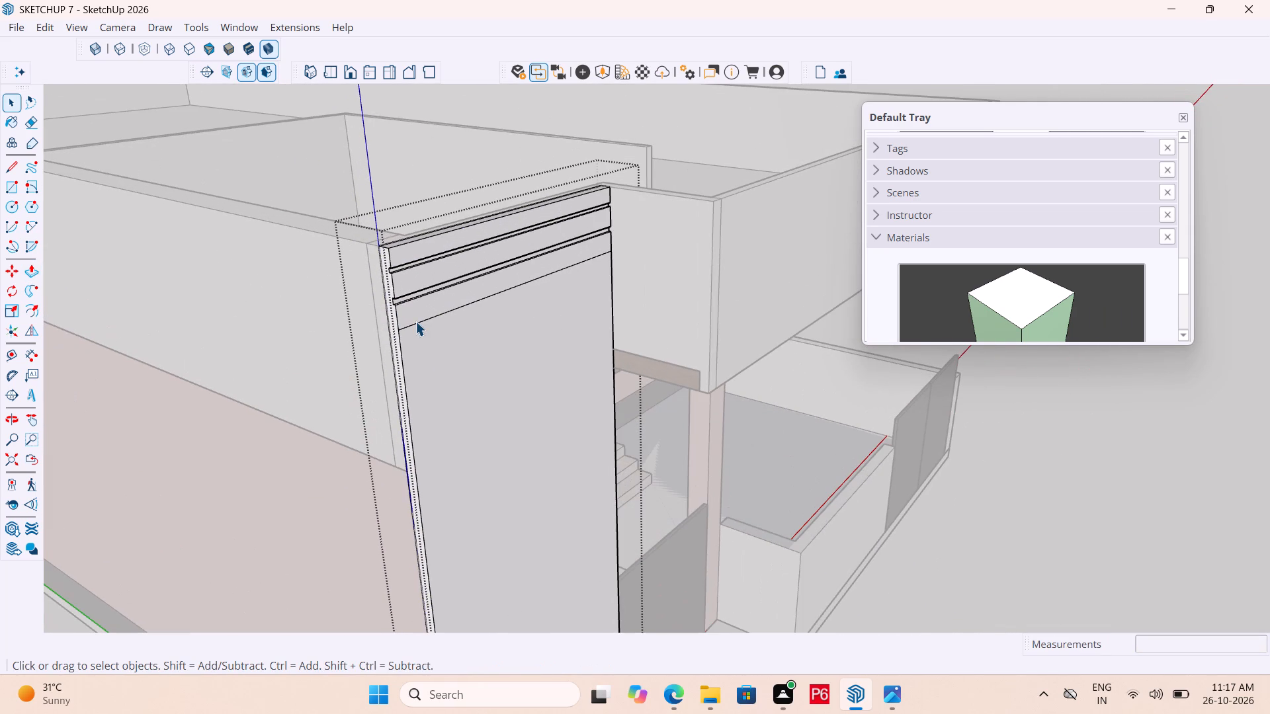
{"action": "key", "text": "ctrl+z"}
{"action": "key", "text": "ctrl+z"}
{"action": "key", "text": "ctrl+z"}
{"action": "key", "text": "ctrl+z"}
{"action": "key", "text": "ctrl+z"}
{"action": "key", "text": "ctrl+z"}
{"action": "key", "text": "ctrl+s"}
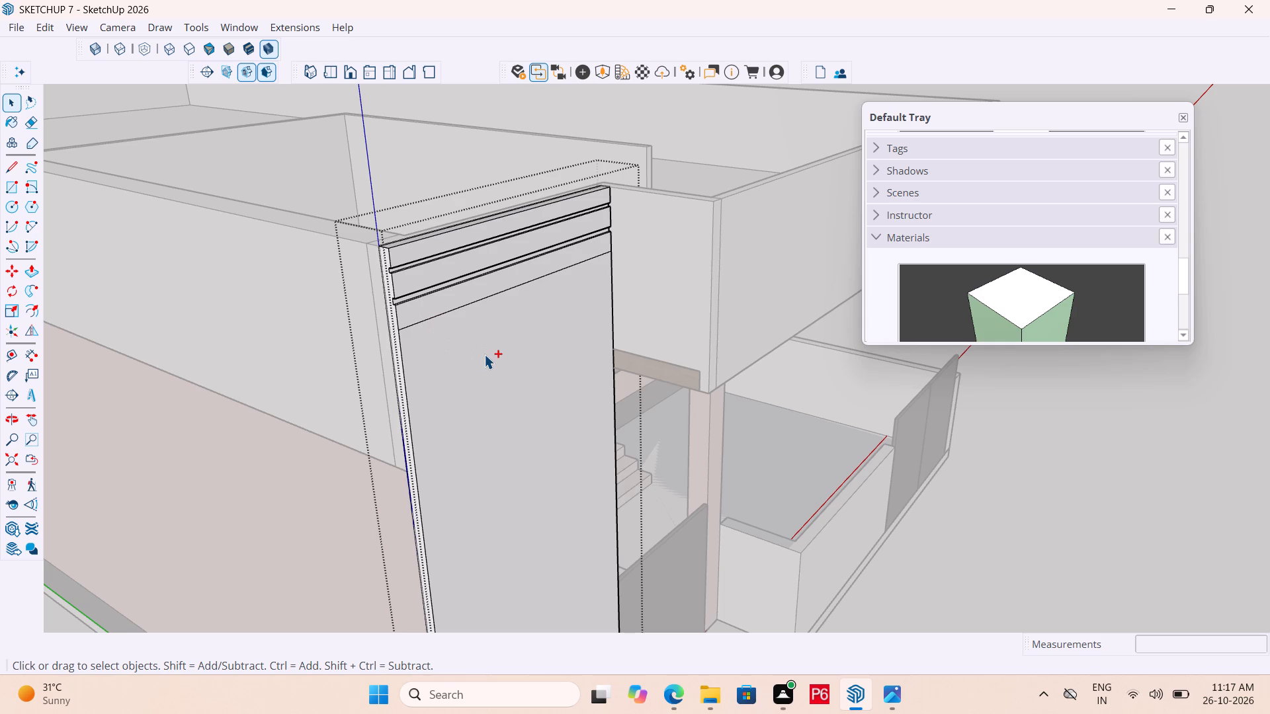
{"action": "key", "text": "ctrl+z"}
{"action": "key", "text": "ctrl+z"}
{"action": "key", "text": "ctrl+z"}
Finish editing the stairwell front panel and return to the whole house model.
{"action": "scroll", "coordinate": [429, 251], "scroll_direction": "down", "scroll_amount": 6}
{"action": "key", "text": "space"}
{"action": "left_click", "coordinate": [908, 539]}
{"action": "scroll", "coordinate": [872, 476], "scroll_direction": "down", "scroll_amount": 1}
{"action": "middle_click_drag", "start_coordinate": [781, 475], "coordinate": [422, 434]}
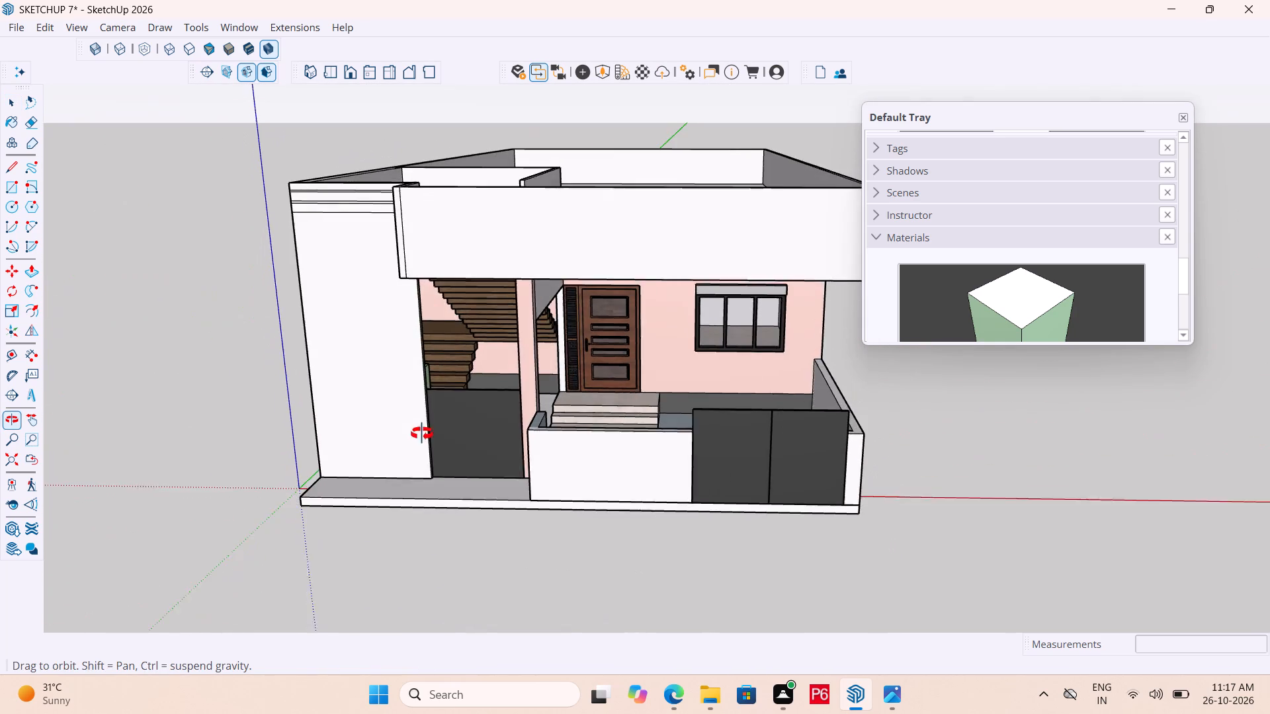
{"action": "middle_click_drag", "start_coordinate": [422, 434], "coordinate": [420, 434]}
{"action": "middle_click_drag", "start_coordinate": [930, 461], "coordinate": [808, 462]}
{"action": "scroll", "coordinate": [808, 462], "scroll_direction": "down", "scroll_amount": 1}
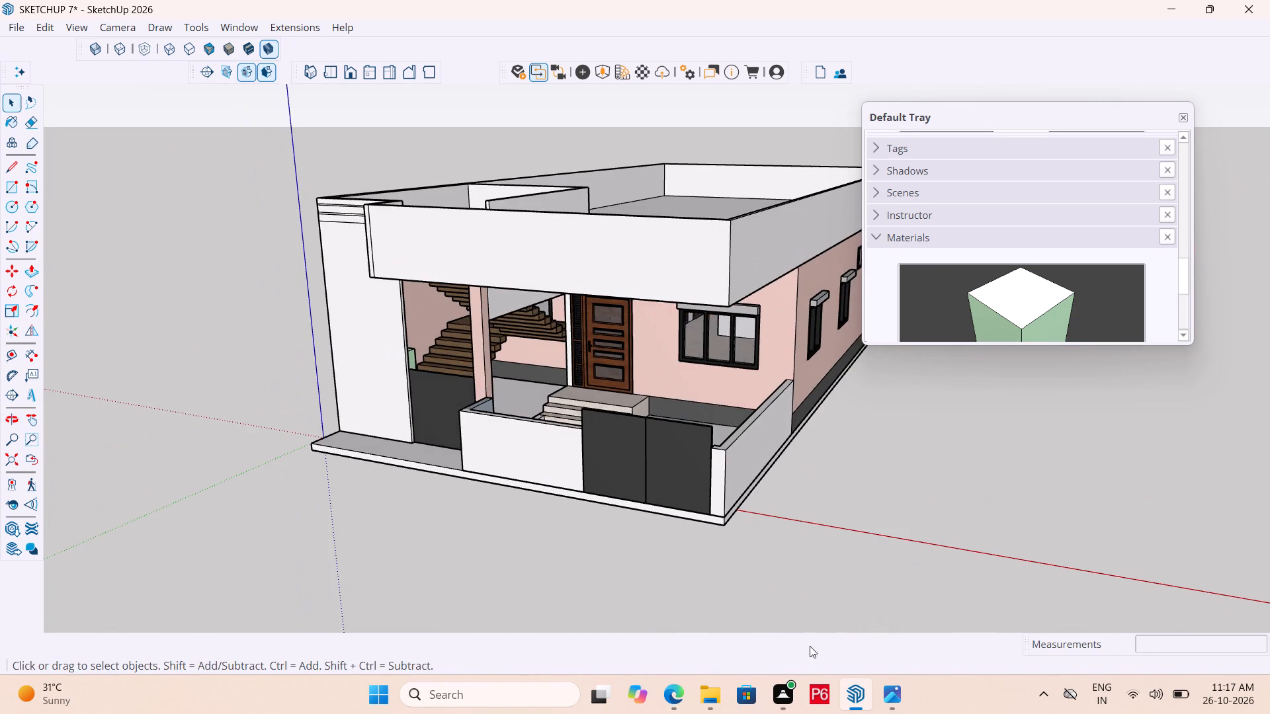
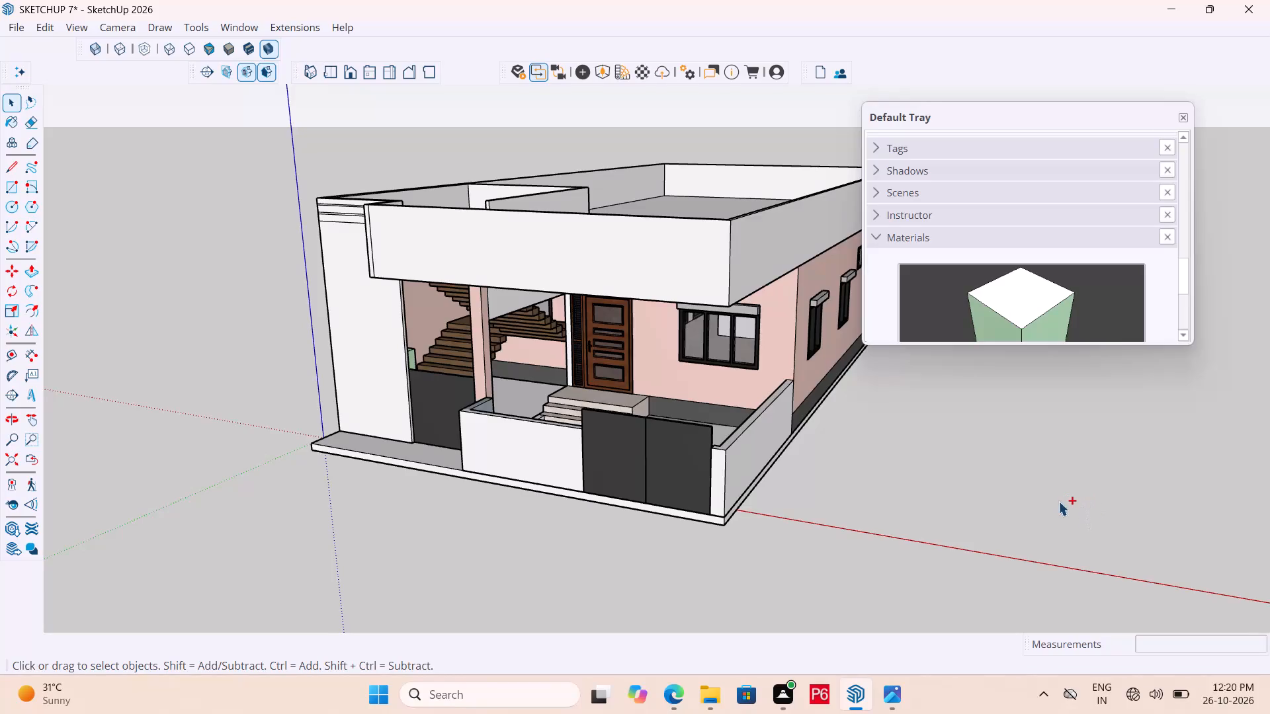
Save the model.
{"action": "key", "text": "ctrl+s"}
{"action": "key", "text": "ctrl+s"}
{"action": "key", "text": "ctrl+s"}
{"action": "key", "text": "ctrl+s"}
{"action": "key", "text": "ctrl+s"}
Open the stairwell front panel group for editing.
{"action": "scroll", "coordinate": [487, 346], "scroll_direction": "down", "scroll_amount": 9}
{"action": "middle_click_drag", "start_coordinate": [413, 315], "coordinate": [646, 365]}
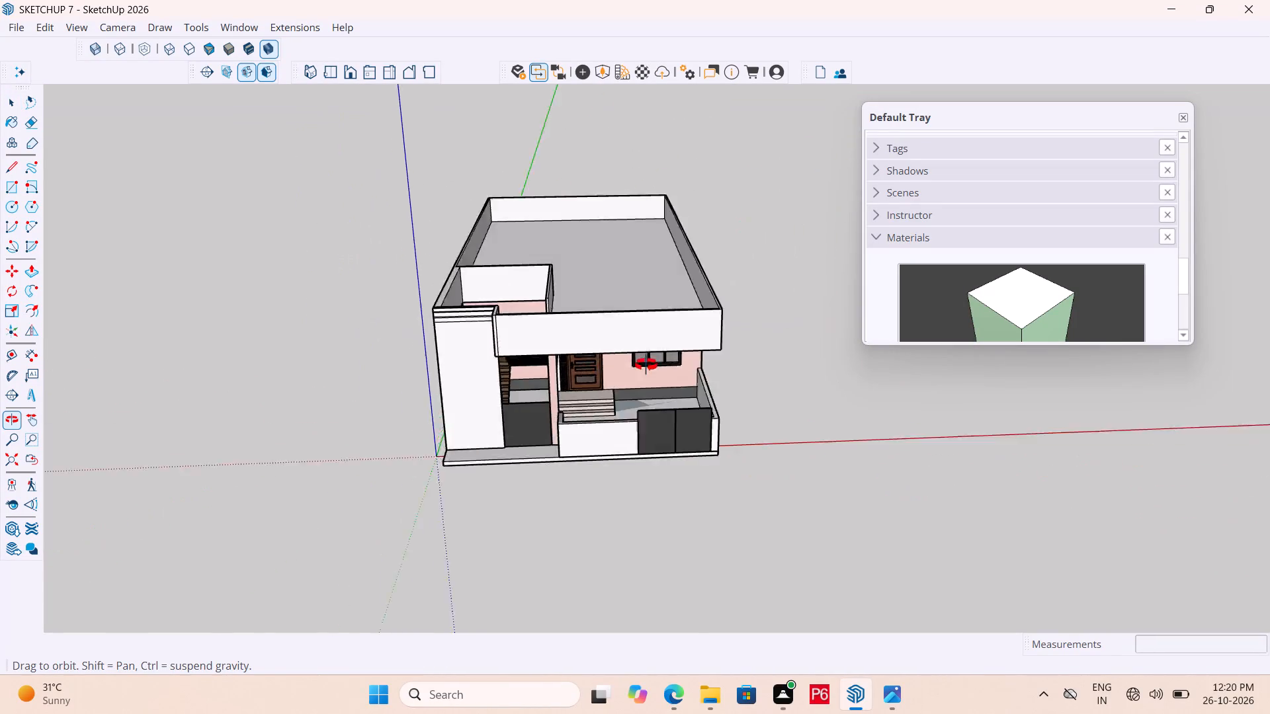
{"action": "middle_click_drag", "start_coordinate": [646, 365], "coordinate": [839, 397]}
{"action": "scroll", "coordinate": [677, 397], "scroll_direction": "up", "scroll_amount": 13}
{"action": "middle_click_drag", "start_coordinate": [570, 329], "coordinate": [550, 352]}
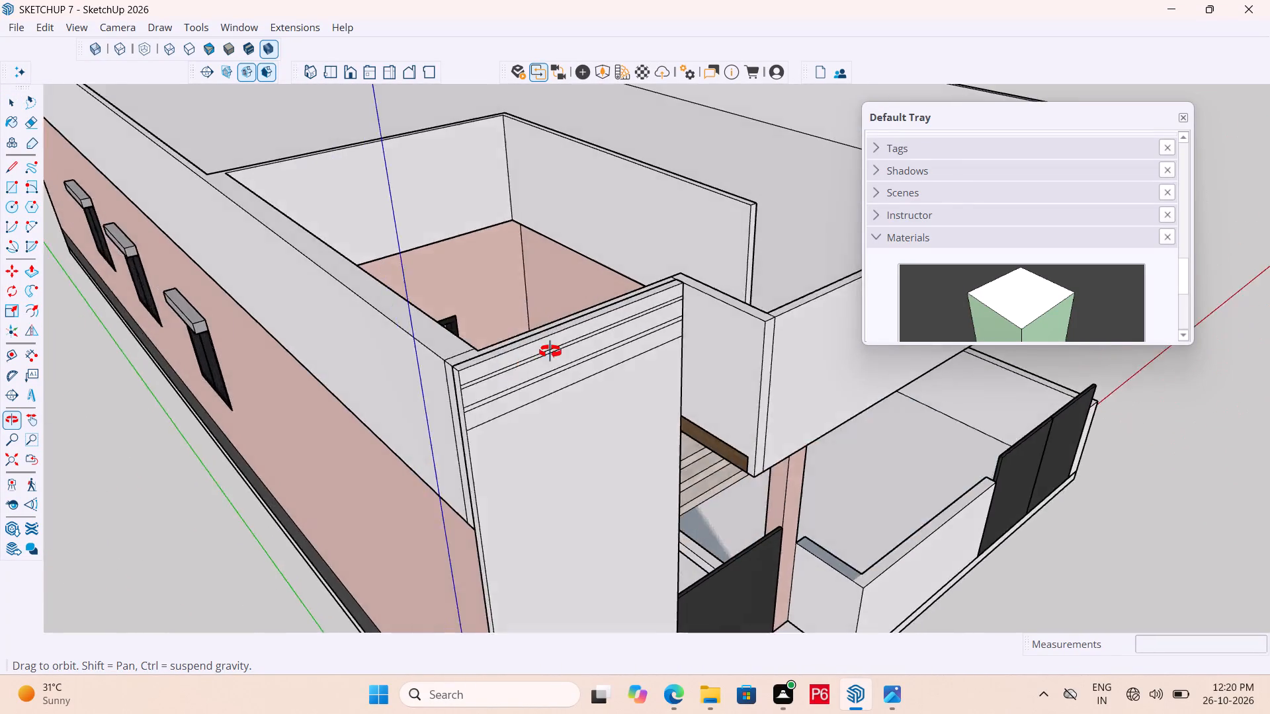
{"action": "middle_click_drag", "start_coordinate": [550, 352], "coordinate": [562, 352]}
{"action": "scroll", "coordinate": [488, 426], "scroll_direction": "up", "scroll_amount": 5}
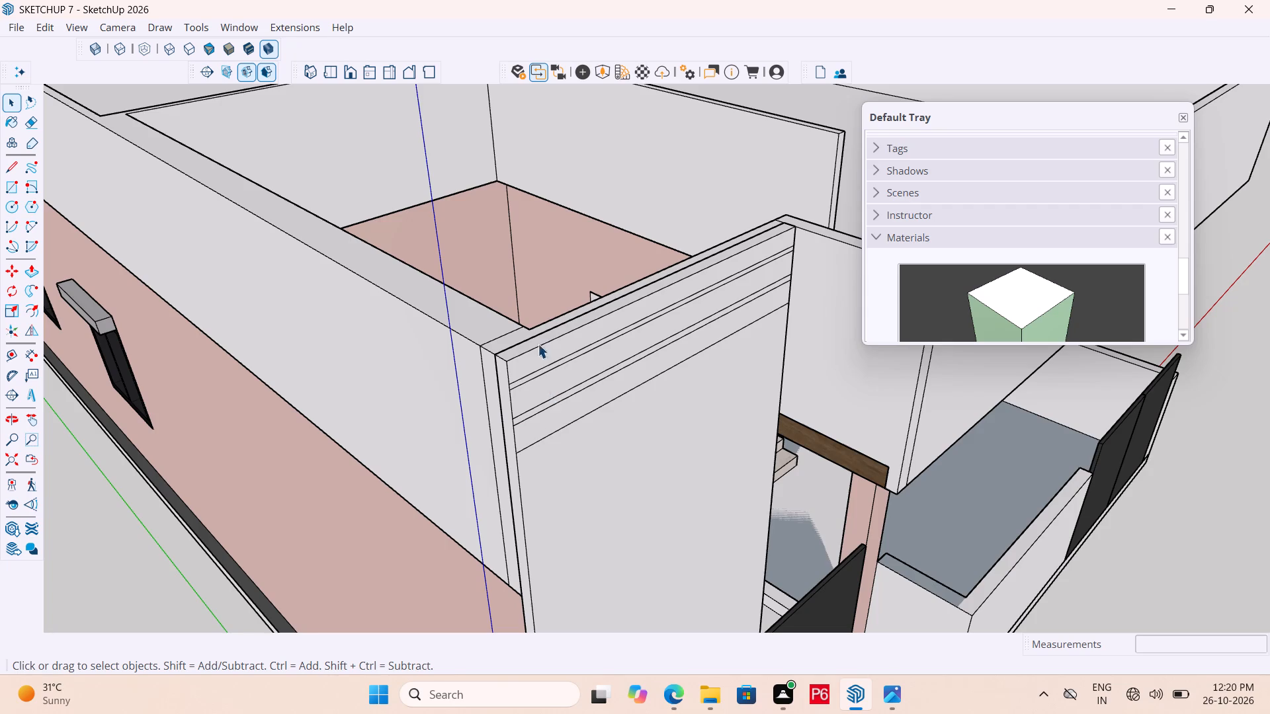
{"action": "scroll", "coordinate": [523, 344], "scroll_direction": "down", "scroll_amount": 7}
{"action": "middle_click_drag", "start_coordinate": [547, 360], "coordinate": [669, 389]}
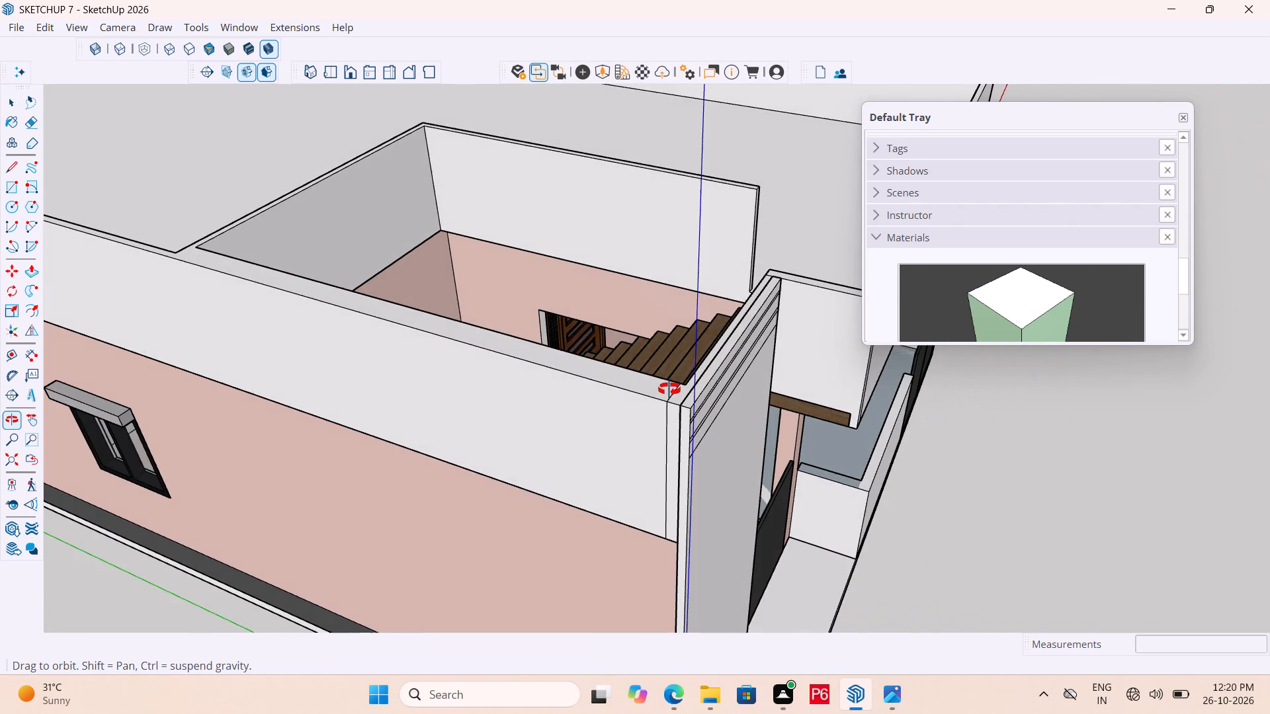
{"action": "middle_click_drag", "start_coordinate": [669, 389], "coordinate": [759, 393]}
{"action": "middle_click_drag", "start_coordinate": [760, 393], "coordinate": [444, 344]}
{"action": "scroll", "coordinate": [454, 343], "scroll_direction": "up", "scroll_amount": 2}
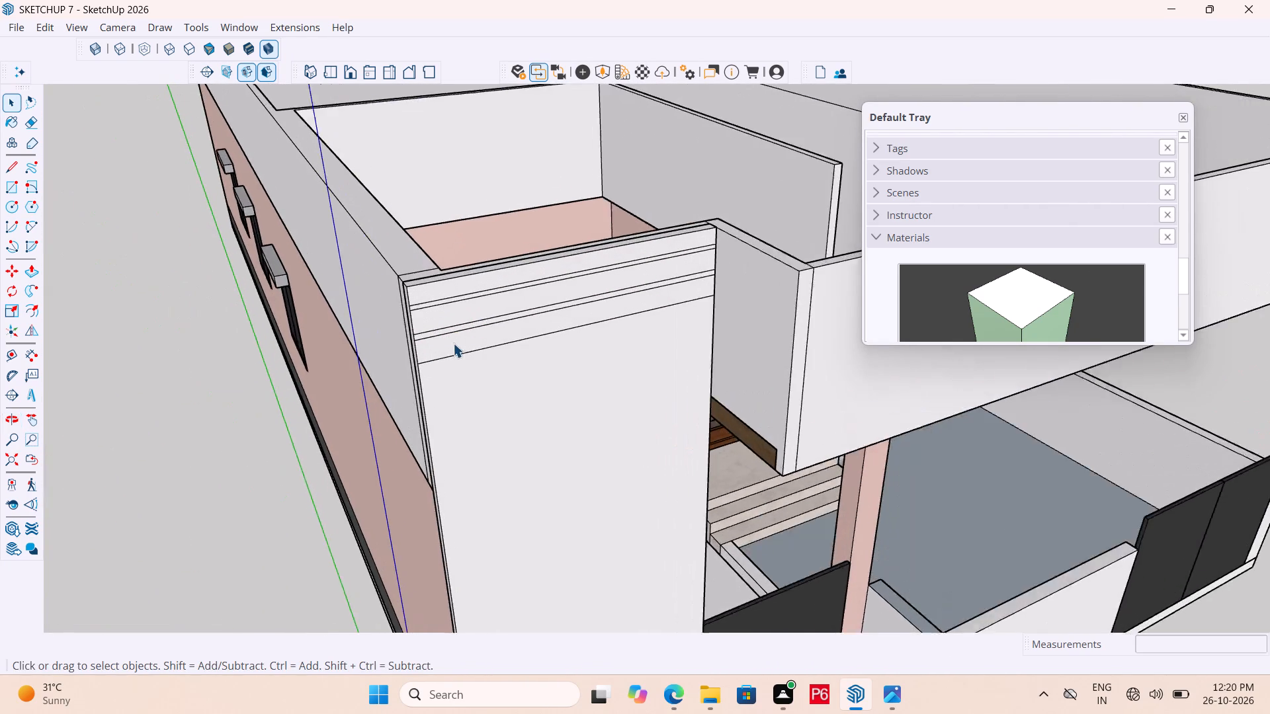
{"action": "scroll", "coordinate": [453, 343], "scroll_direction": "up", "scroll_amount": 9}
{"action": "key", "text": "space"}
{"action": "left_click", "coordinate": [421, 366]}
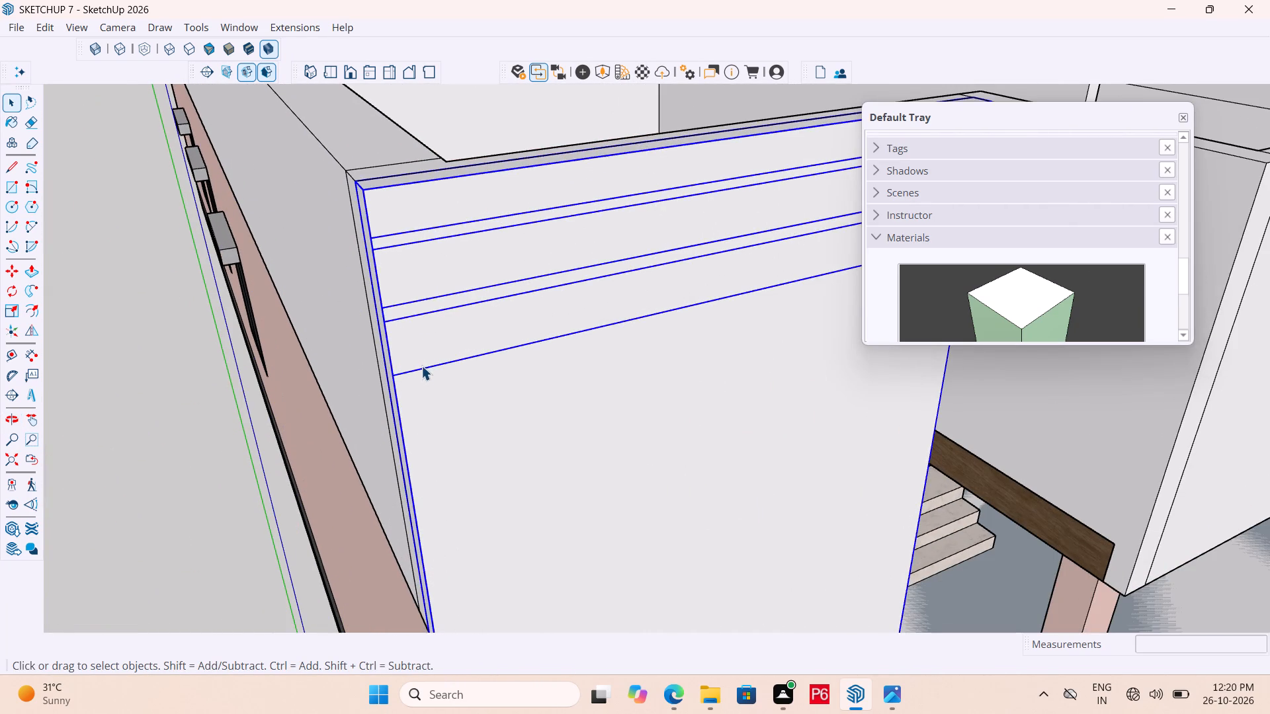
{"action": "scroll", "coordinate": [396, 279], "scroll_direction": "down", "scroll_amount": 5}
{"action": "double_click", "coordinate": [457, 313]}
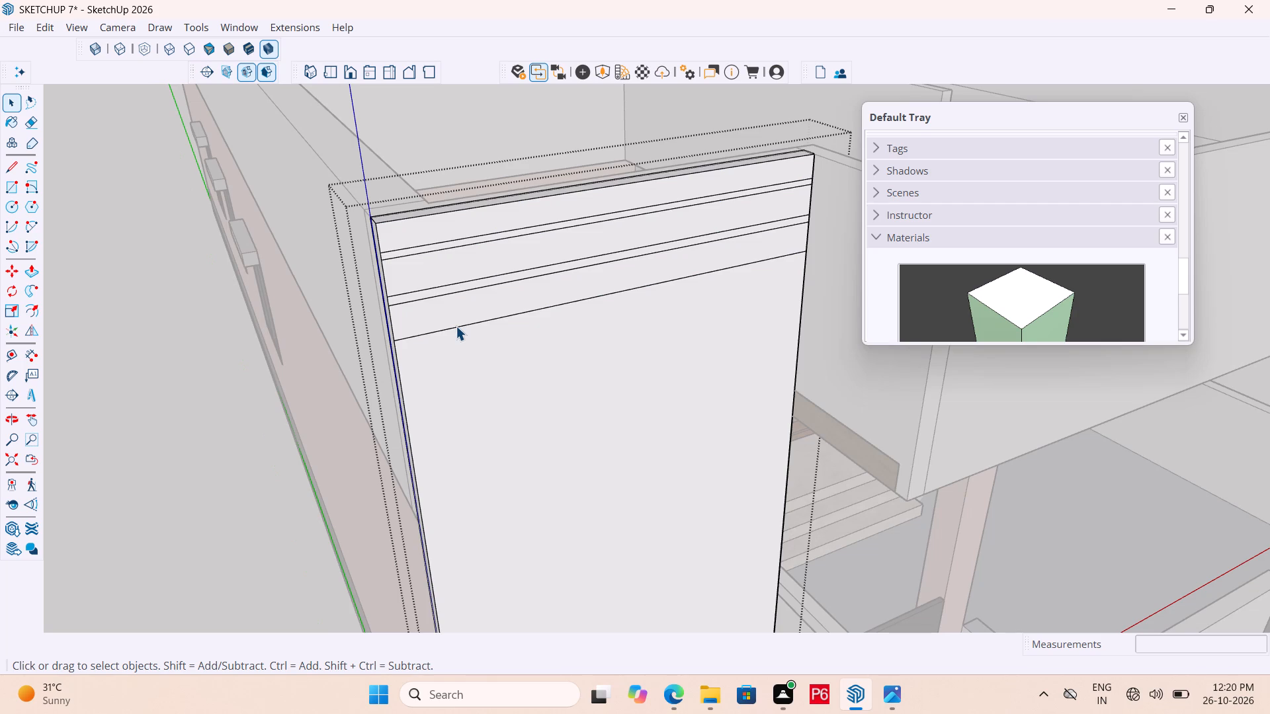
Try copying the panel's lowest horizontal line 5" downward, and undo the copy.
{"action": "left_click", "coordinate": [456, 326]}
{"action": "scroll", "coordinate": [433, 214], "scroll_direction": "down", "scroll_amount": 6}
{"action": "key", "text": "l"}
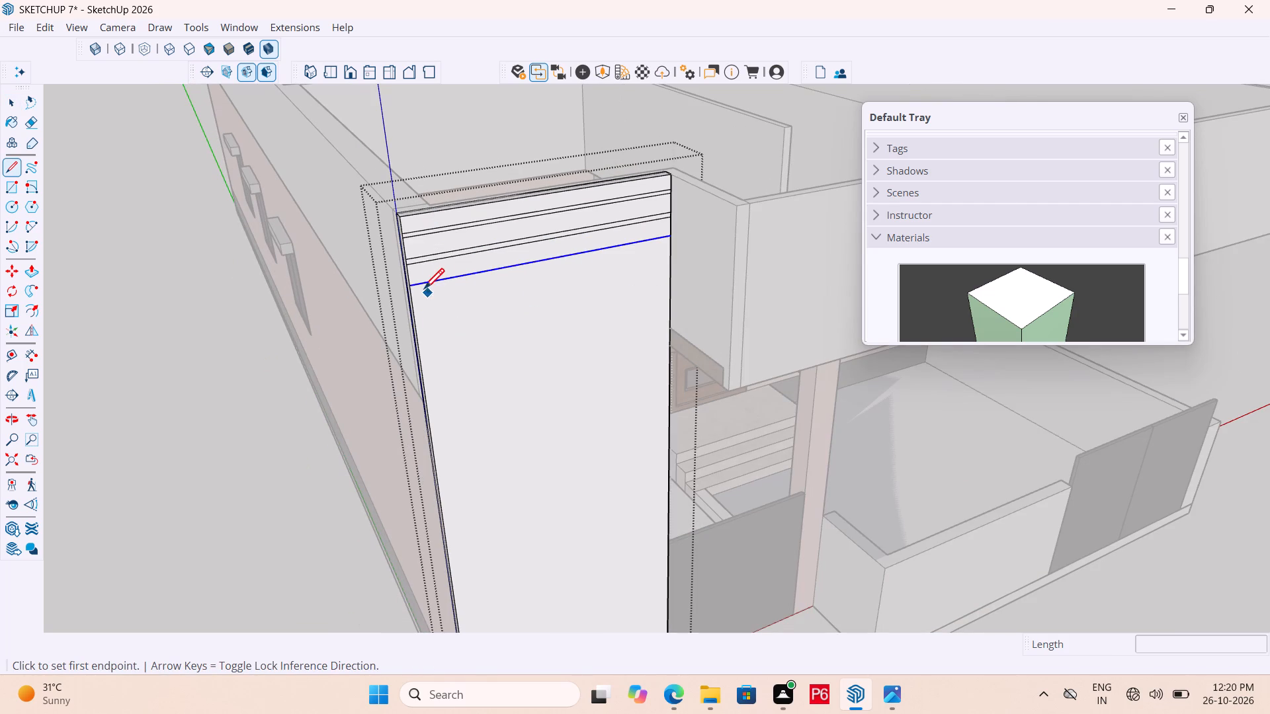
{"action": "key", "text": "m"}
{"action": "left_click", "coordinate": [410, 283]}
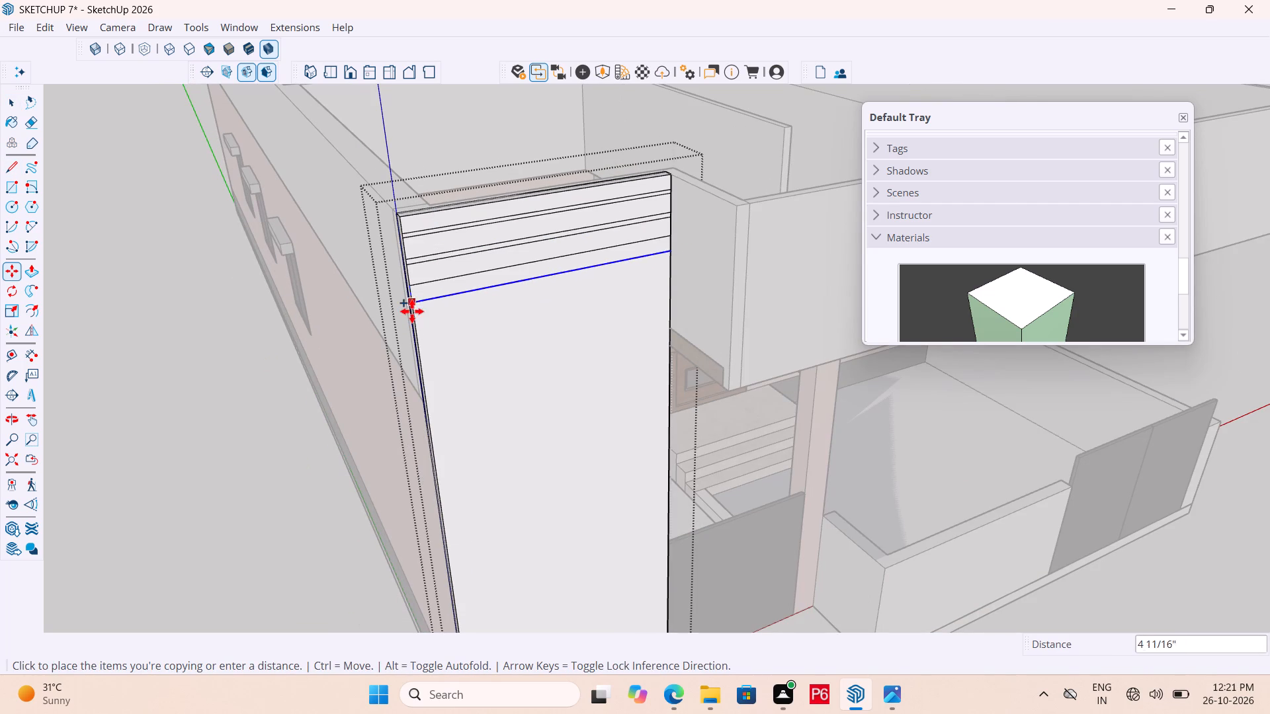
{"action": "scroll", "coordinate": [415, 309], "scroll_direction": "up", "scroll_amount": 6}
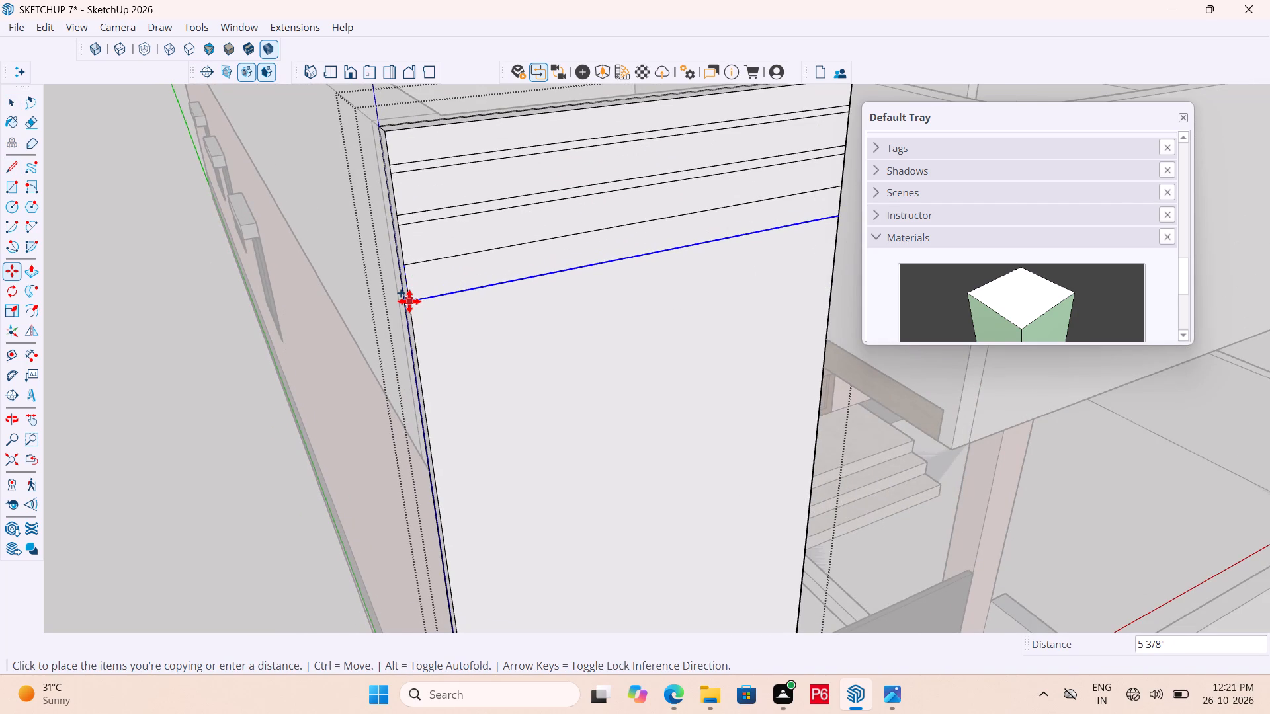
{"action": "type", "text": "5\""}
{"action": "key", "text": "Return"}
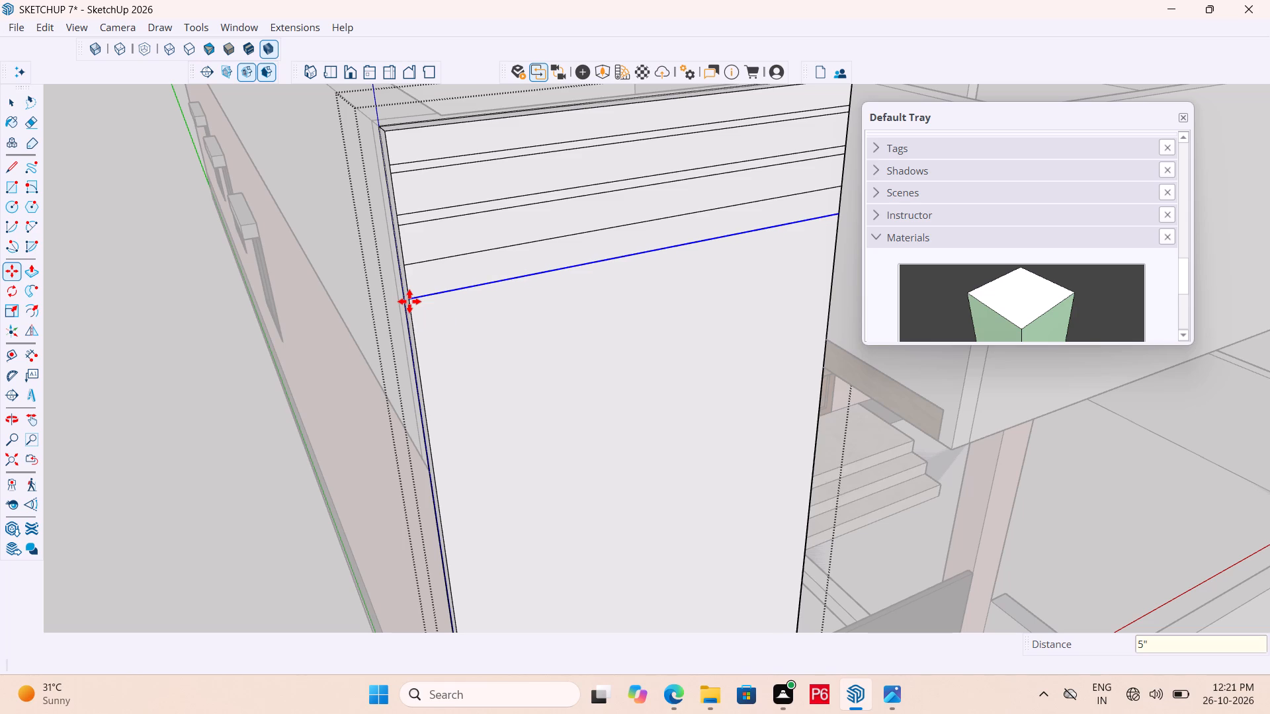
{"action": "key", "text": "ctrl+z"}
Copy the panel's lowest horizontal line 6" downward.
{"action": "key", "text": "space"}
{"action": "left_click", "coordinate": [415, 262]}
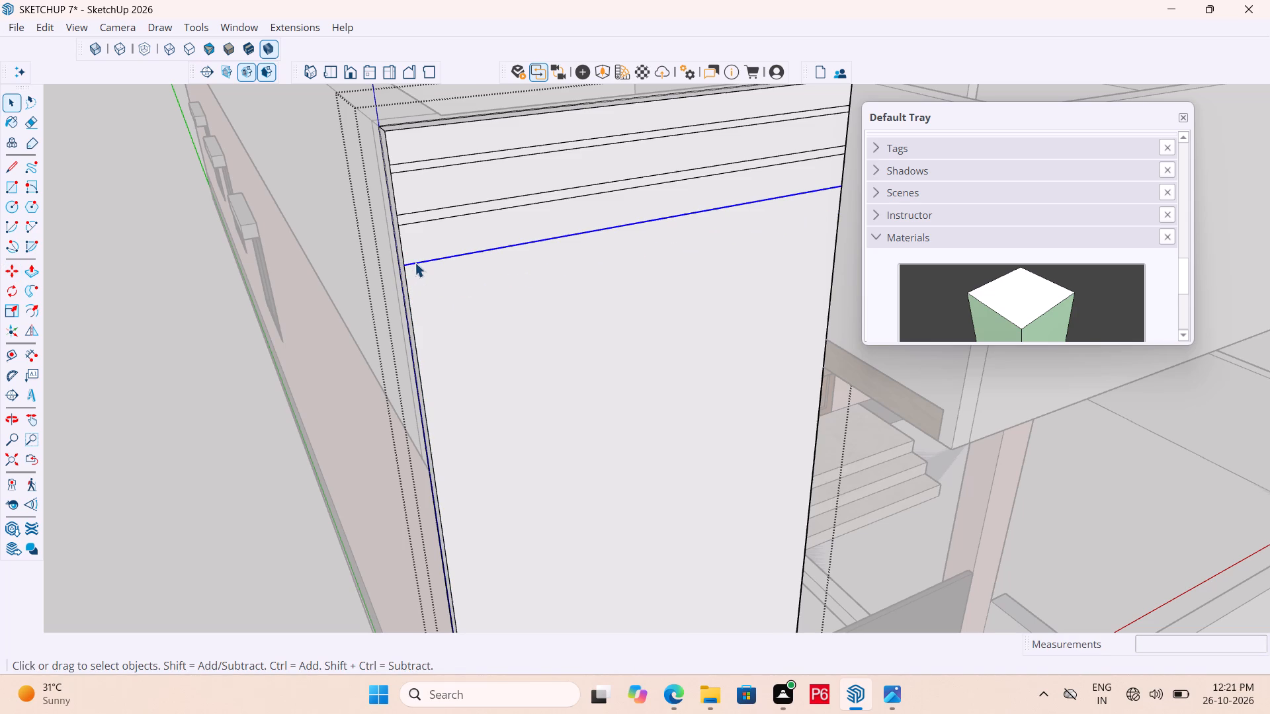
{"action": "key", "text": "m"}
{"action": "left_click", "coordinate": [405, 265]}
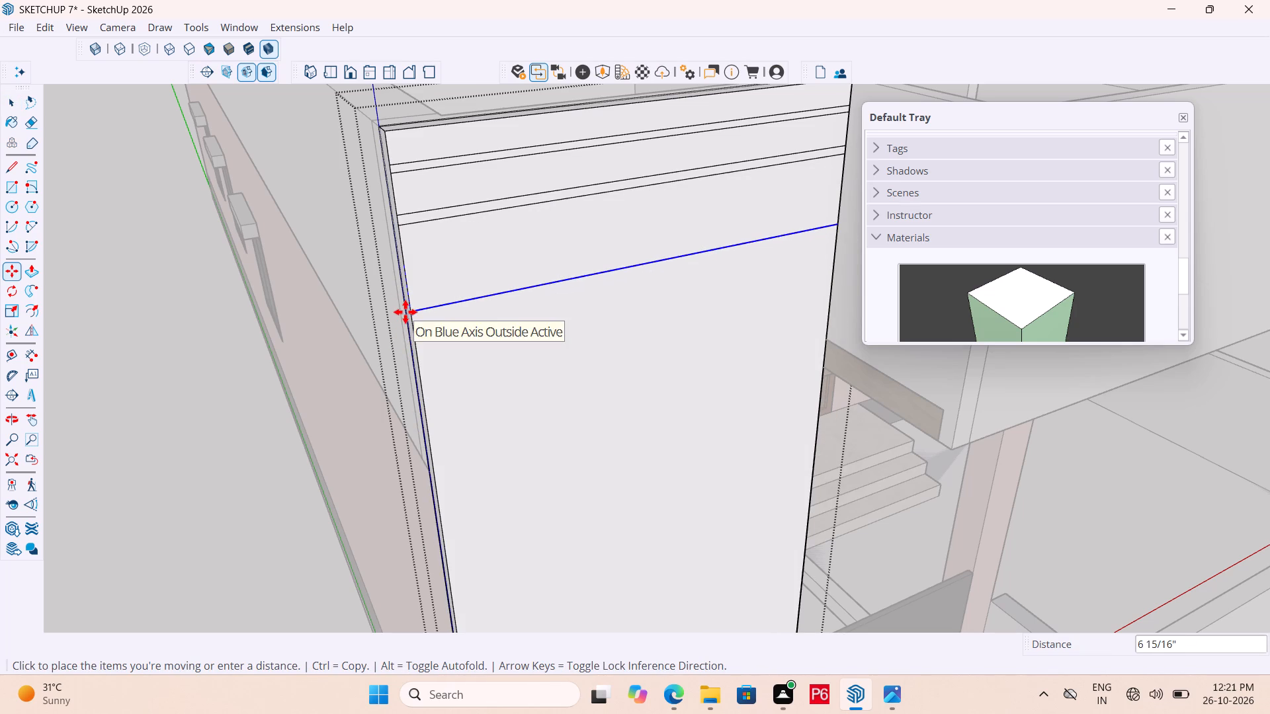
{"action": "type", "text": "6\""}
{"action": "key", "text": "Return"}
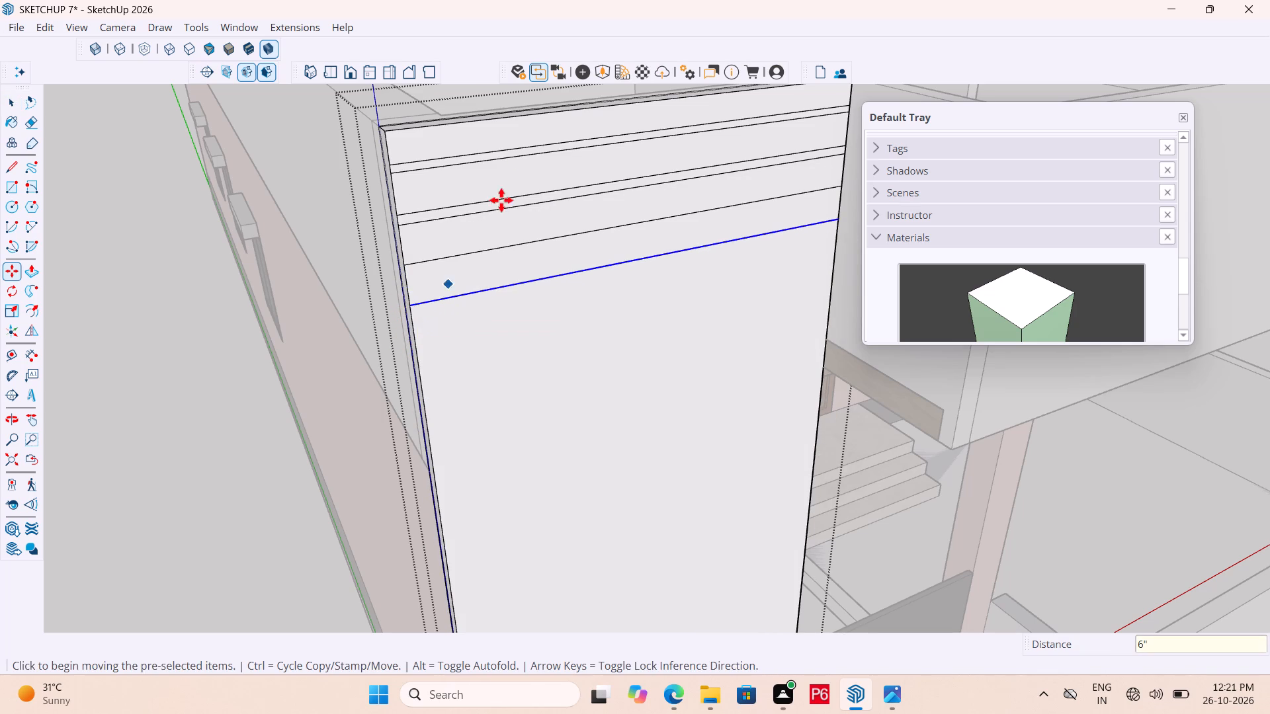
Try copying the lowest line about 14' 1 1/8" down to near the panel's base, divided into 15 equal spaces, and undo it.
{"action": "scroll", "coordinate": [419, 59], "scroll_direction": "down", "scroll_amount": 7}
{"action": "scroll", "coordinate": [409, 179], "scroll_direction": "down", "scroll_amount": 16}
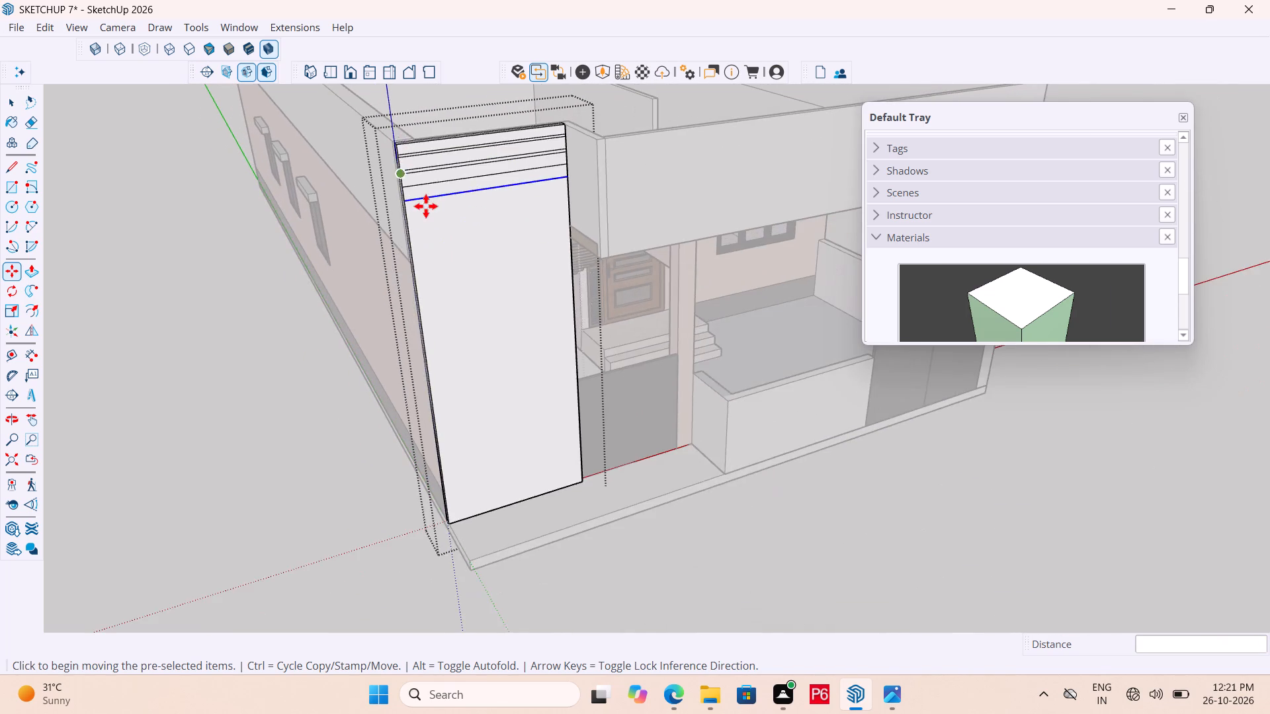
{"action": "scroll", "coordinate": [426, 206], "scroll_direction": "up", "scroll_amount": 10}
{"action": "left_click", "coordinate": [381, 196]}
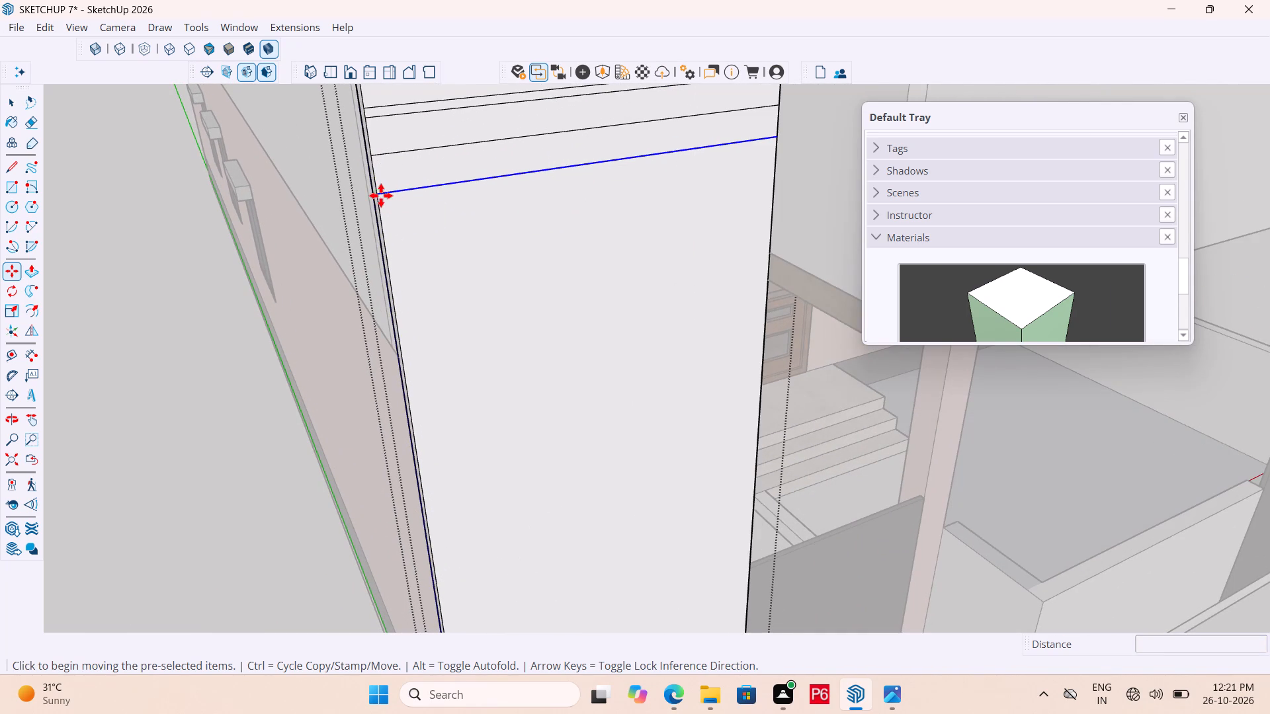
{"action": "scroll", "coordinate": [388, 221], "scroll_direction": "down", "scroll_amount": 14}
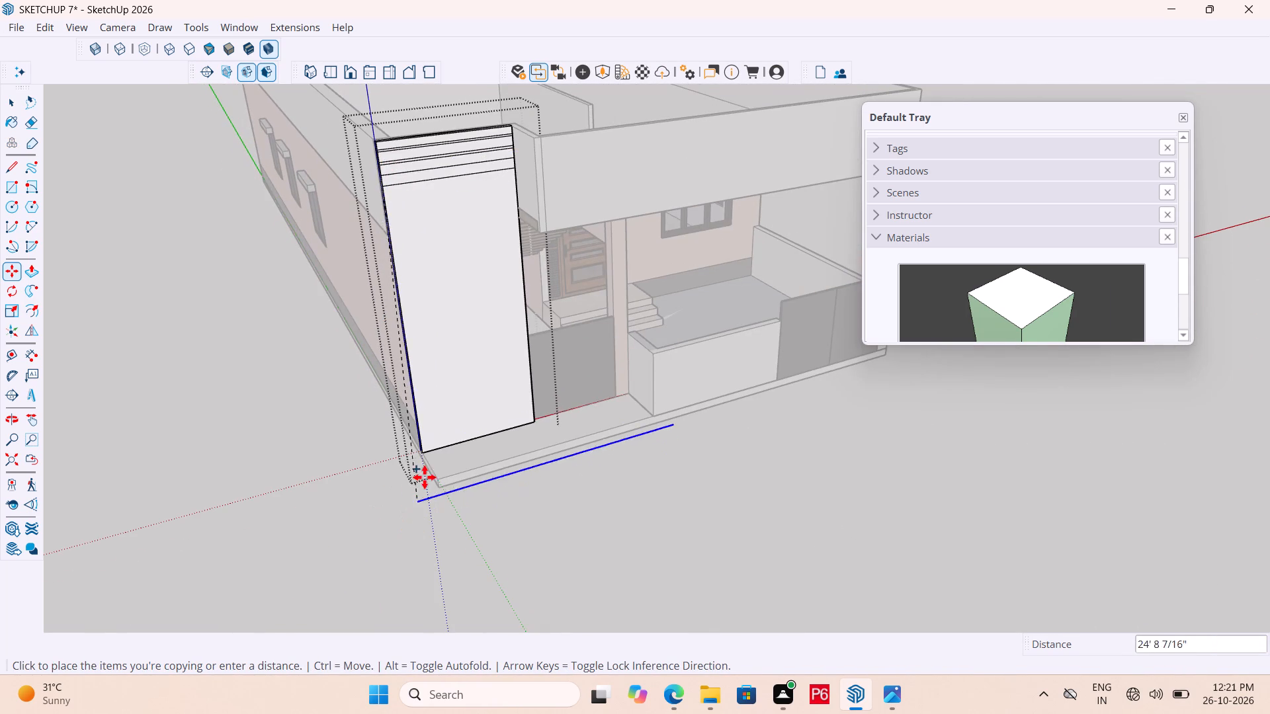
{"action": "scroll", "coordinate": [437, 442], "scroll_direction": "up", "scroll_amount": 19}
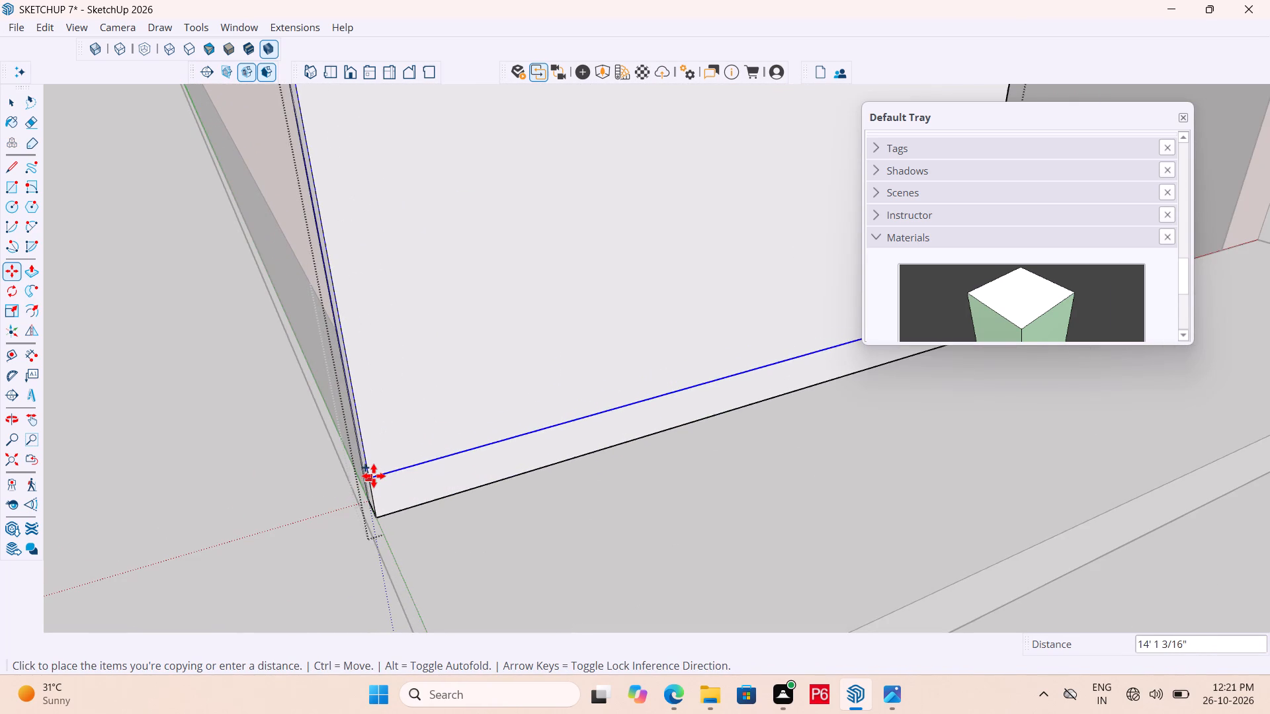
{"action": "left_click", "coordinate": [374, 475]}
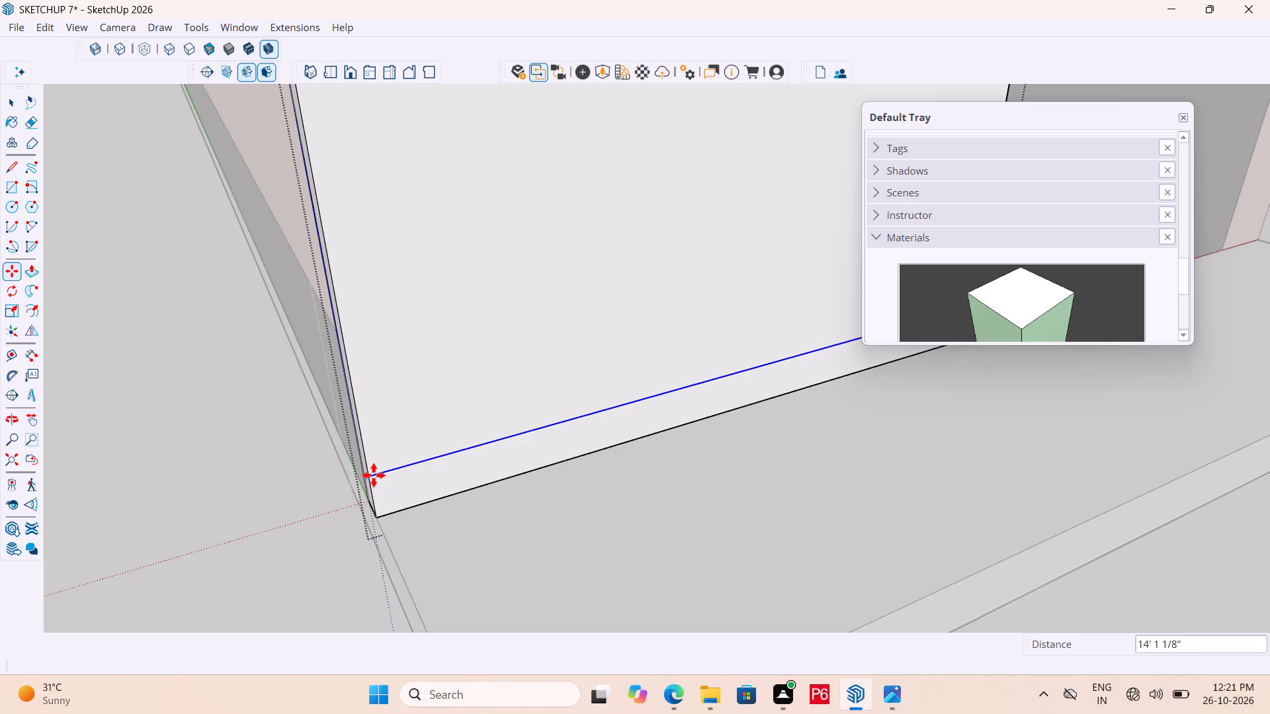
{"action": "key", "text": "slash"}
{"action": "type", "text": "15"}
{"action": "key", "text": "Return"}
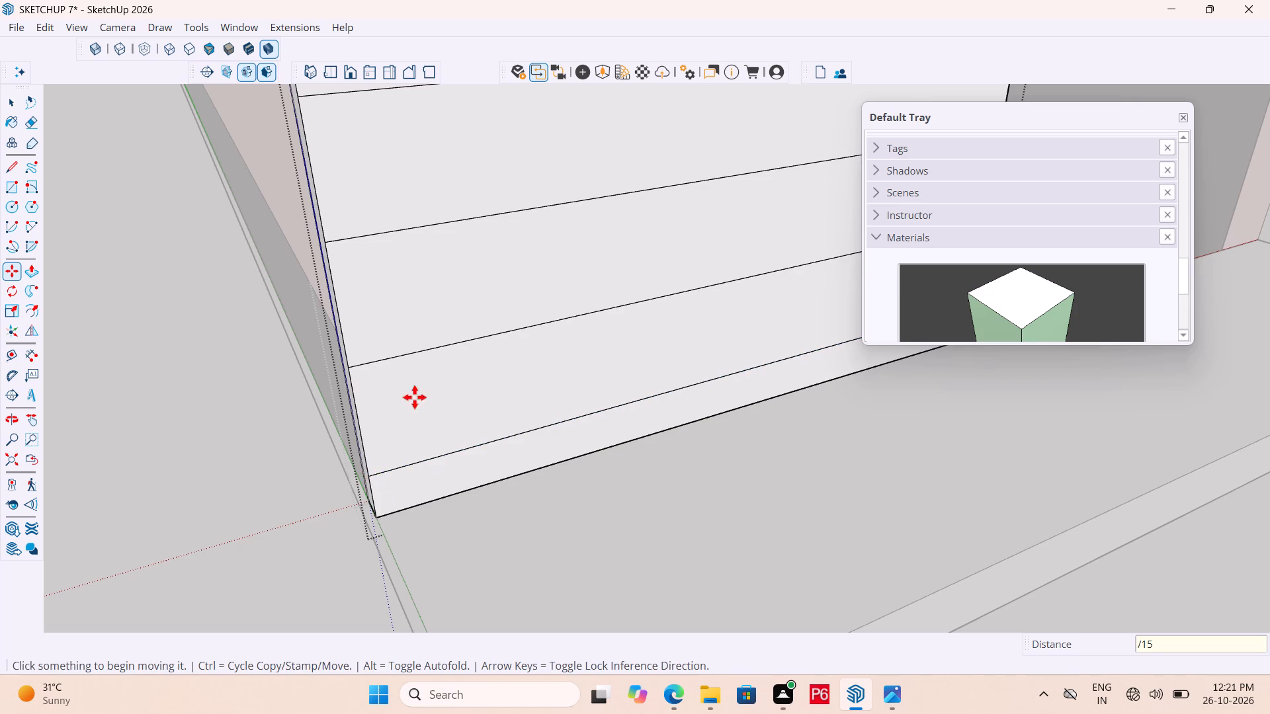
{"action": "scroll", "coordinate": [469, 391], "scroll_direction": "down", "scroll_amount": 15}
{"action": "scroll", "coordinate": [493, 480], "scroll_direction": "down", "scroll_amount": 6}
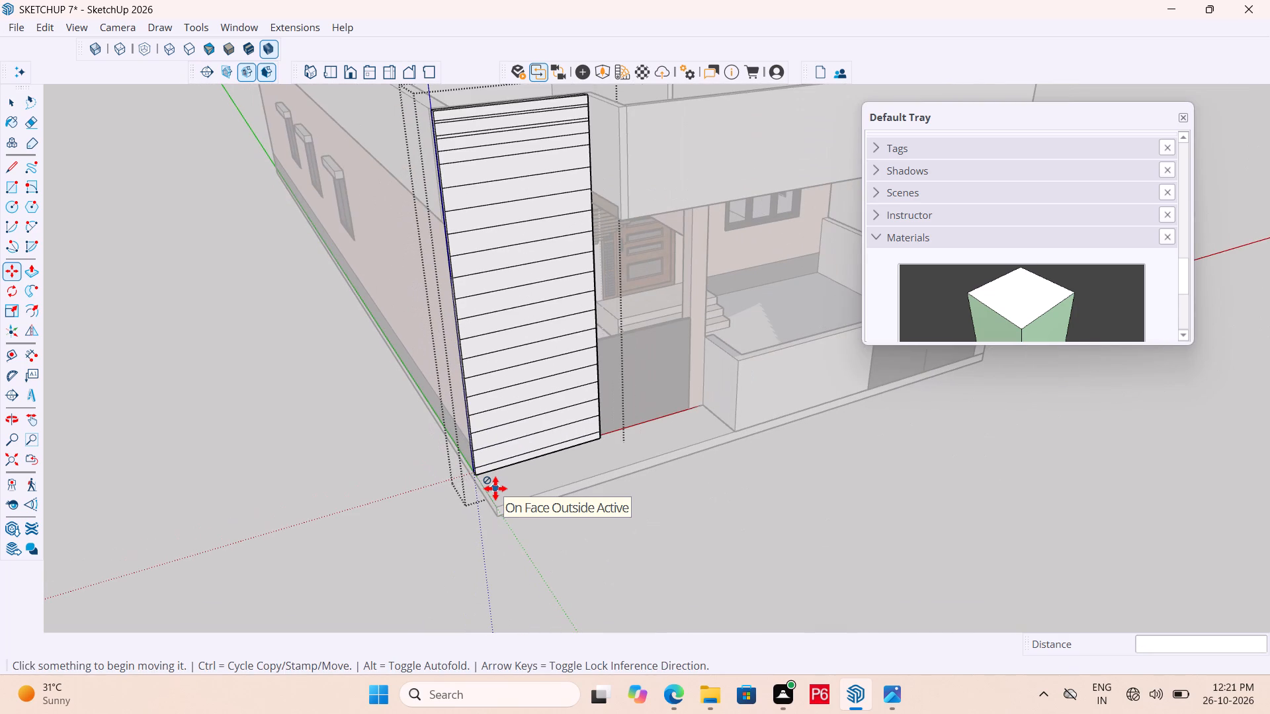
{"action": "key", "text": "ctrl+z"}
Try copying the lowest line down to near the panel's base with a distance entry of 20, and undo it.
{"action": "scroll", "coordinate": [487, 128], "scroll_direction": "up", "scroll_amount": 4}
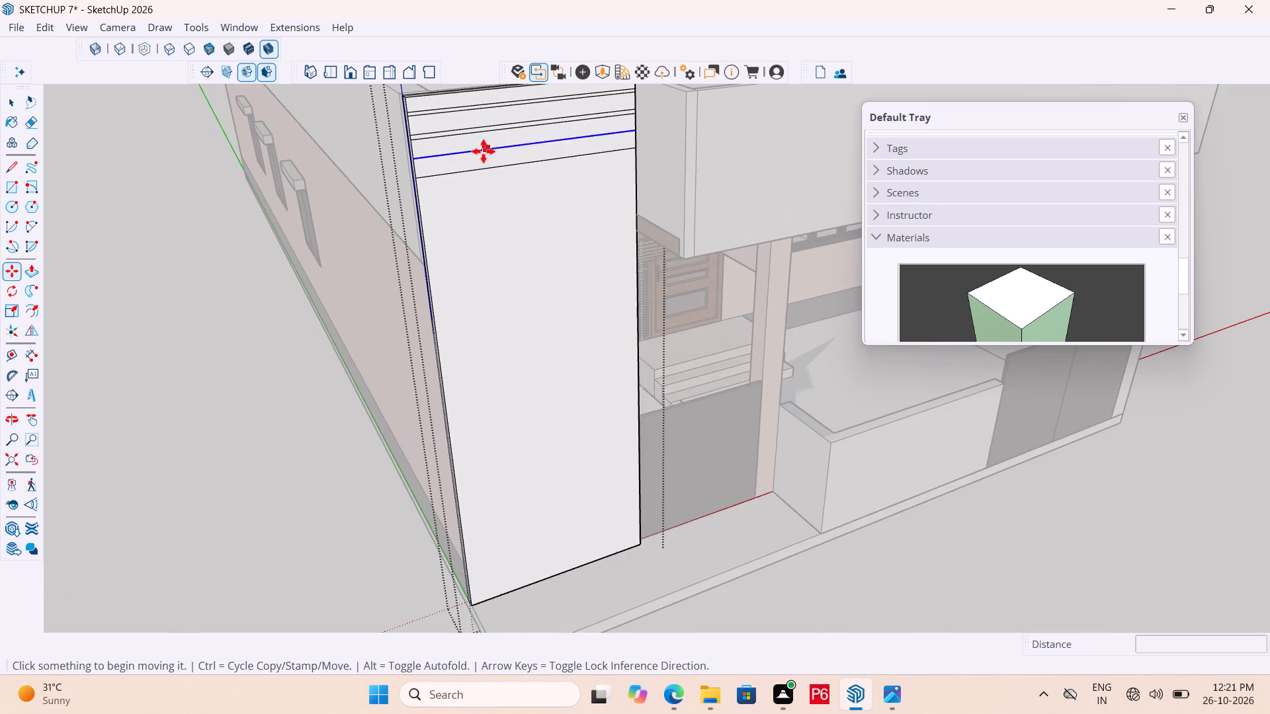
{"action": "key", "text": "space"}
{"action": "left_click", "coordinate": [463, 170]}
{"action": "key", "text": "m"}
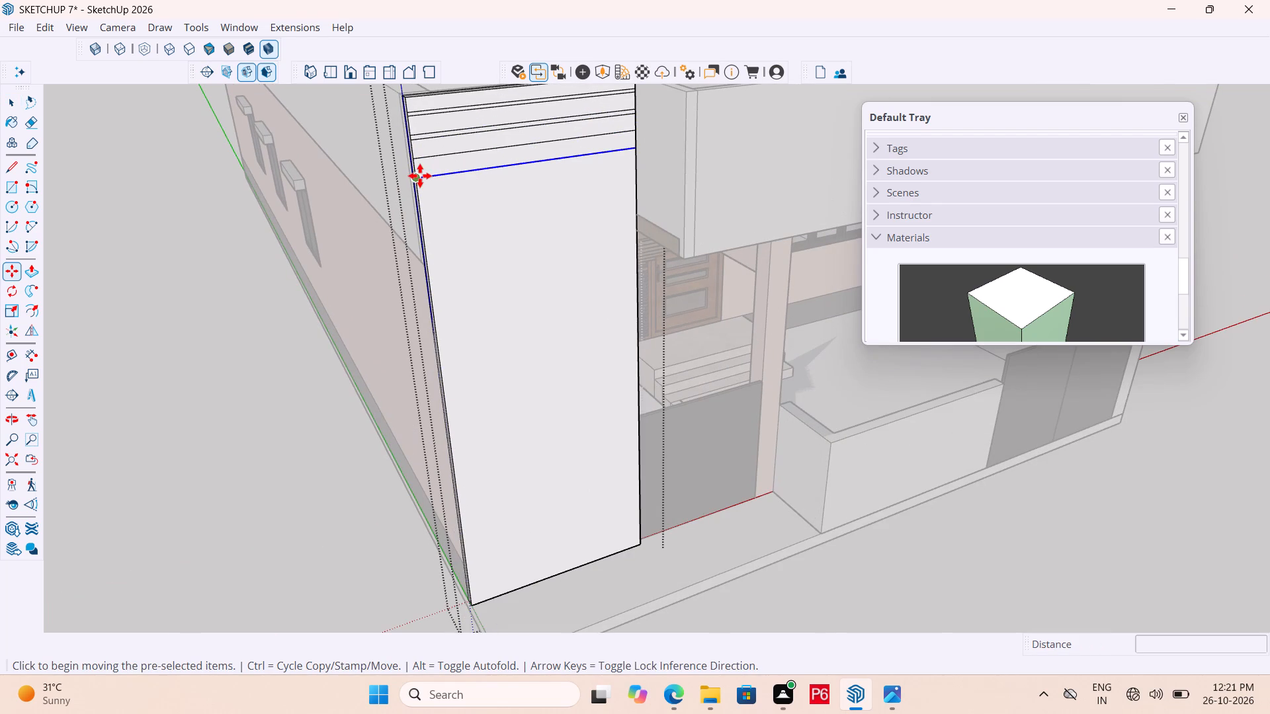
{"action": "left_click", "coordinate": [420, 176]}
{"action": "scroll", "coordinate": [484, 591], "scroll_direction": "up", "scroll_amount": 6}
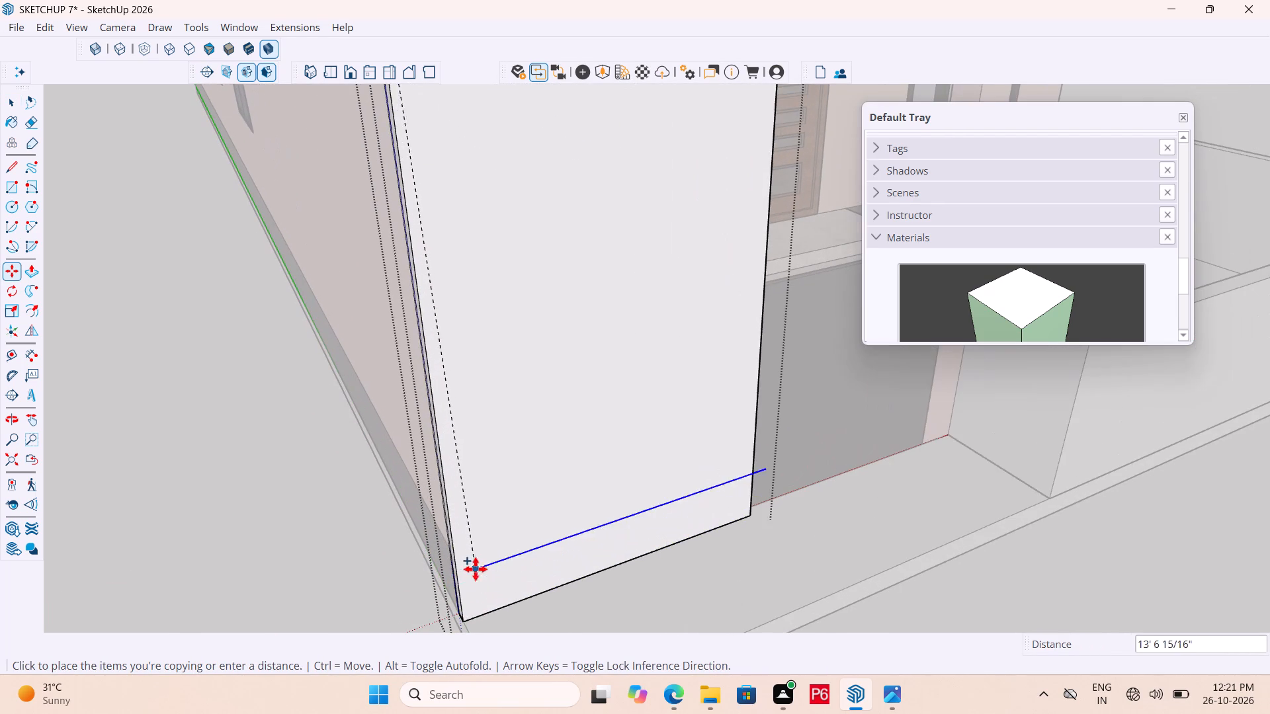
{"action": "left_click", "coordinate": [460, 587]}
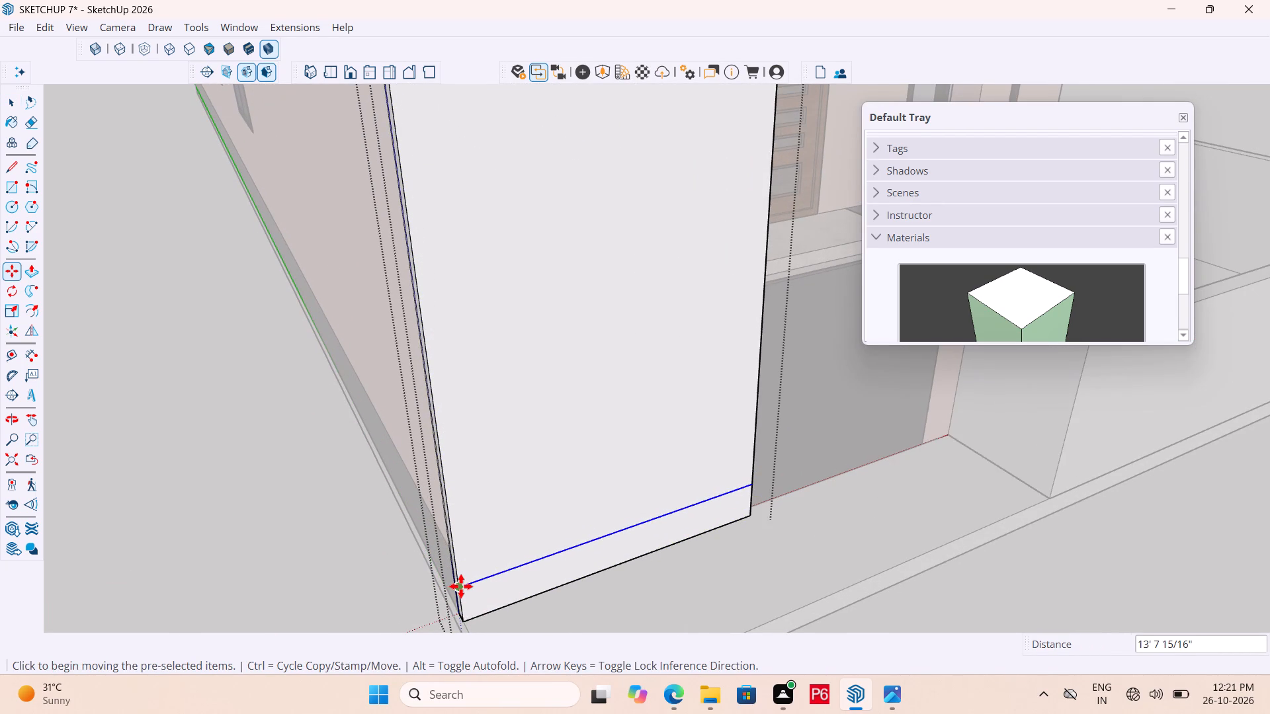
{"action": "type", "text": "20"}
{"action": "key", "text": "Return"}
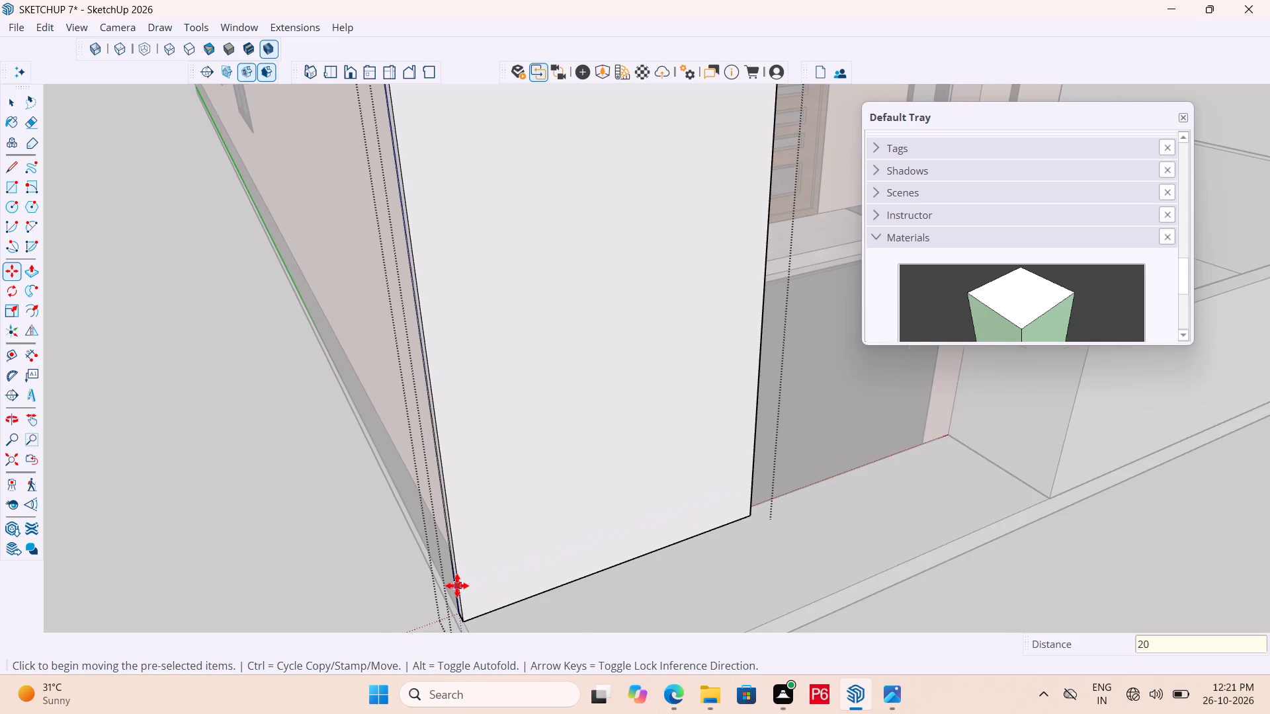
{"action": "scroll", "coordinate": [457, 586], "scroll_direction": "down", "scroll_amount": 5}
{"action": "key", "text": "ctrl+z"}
Copy the lowest line down to near the panel's base and divide the span into 20 equally spaced lines.
{"action": "scroll", "coordinate": [501, 452], "scroll_direction": "down", "scroll_amount": 4}
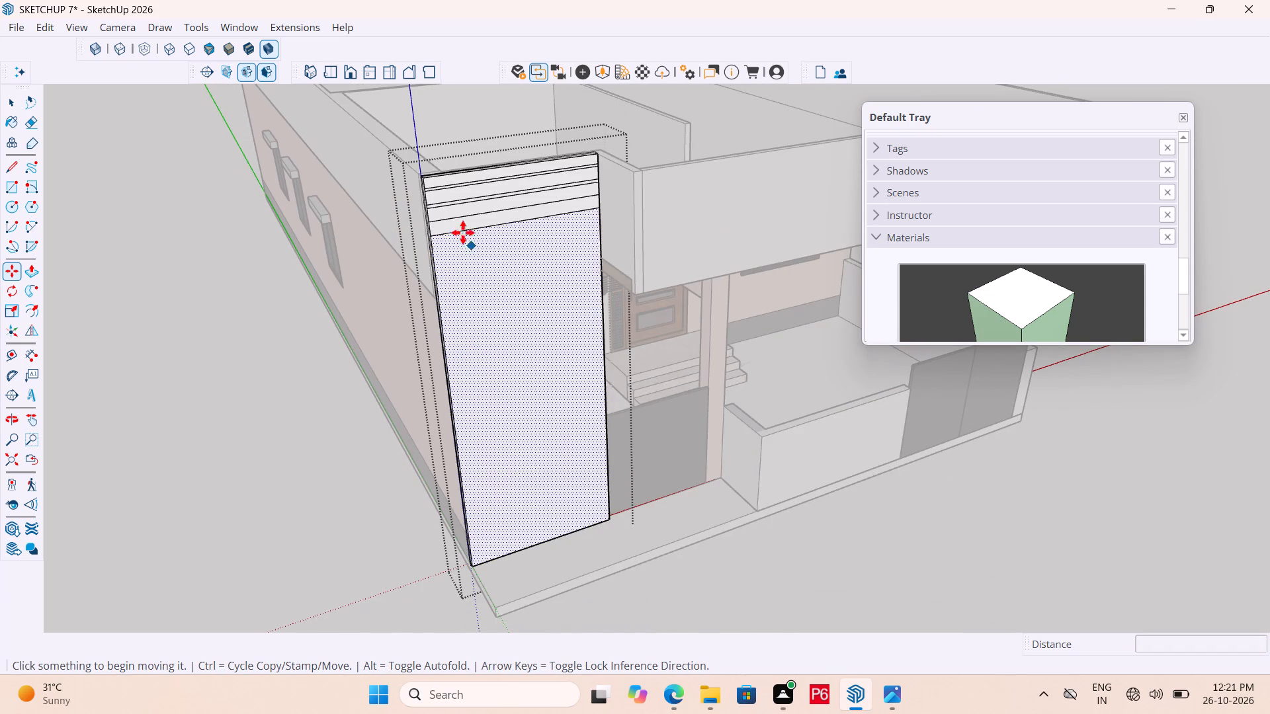
{"action": "key", "text": "space"}
{"action": "left_click", "coordinate": [452, 228]}
{"action": "left_click", "coordinate": [452, 232]}
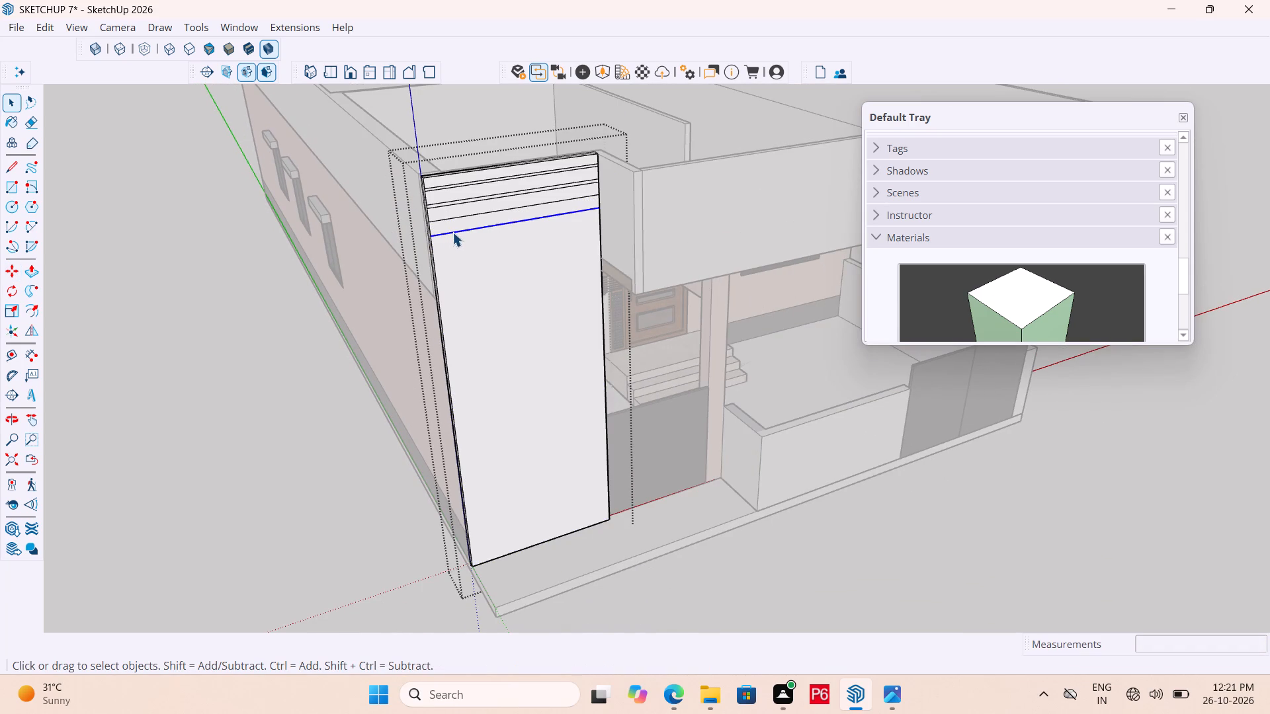
{"action": "key", "text": "m"}
{"action": "left_click", "coordinate": [429, 237]}
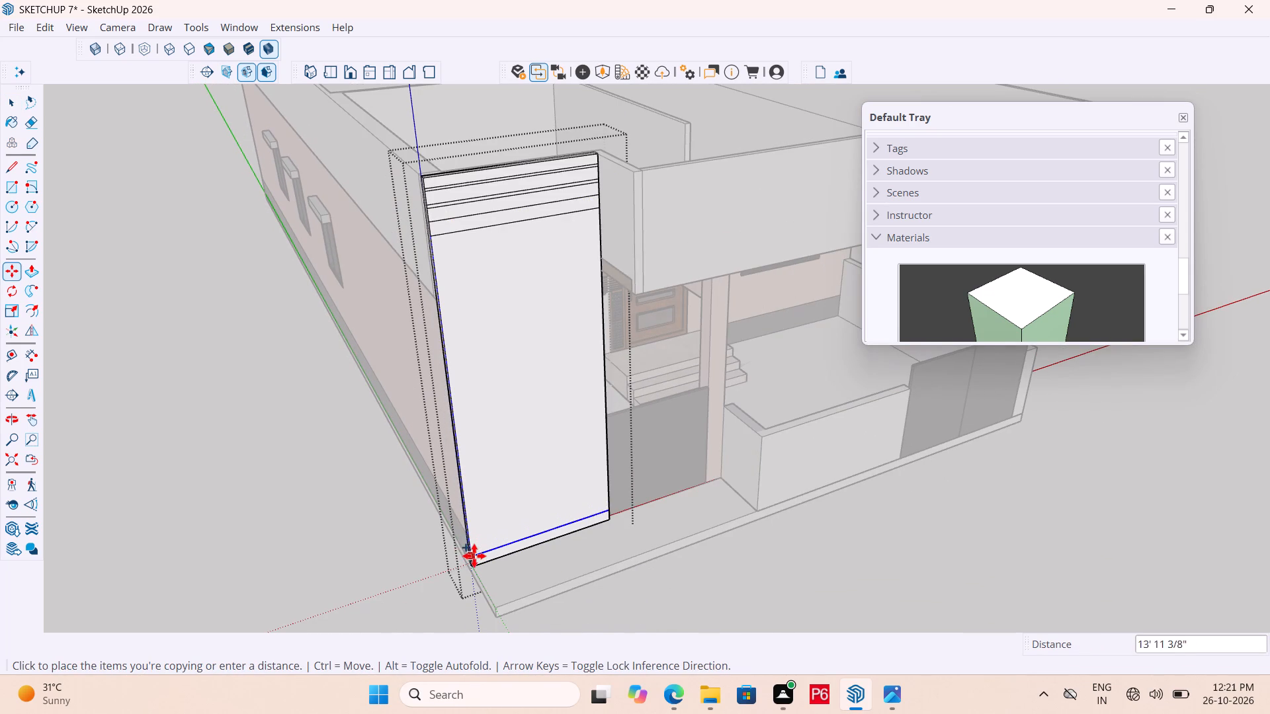
{"action": "scroll", "coordinate": [474, 556], "scroll_direction": "up", "scroll_amount": 2}
{"action": "left_click", "coordinate": [474, 548]}
{"action": "type", "text": "/20"}
{"action": "key", "text": "Return"}
{"action": "scroll", "coordinate": [551, 559], "scroll_direction": "down", "scroll_amount": 2}
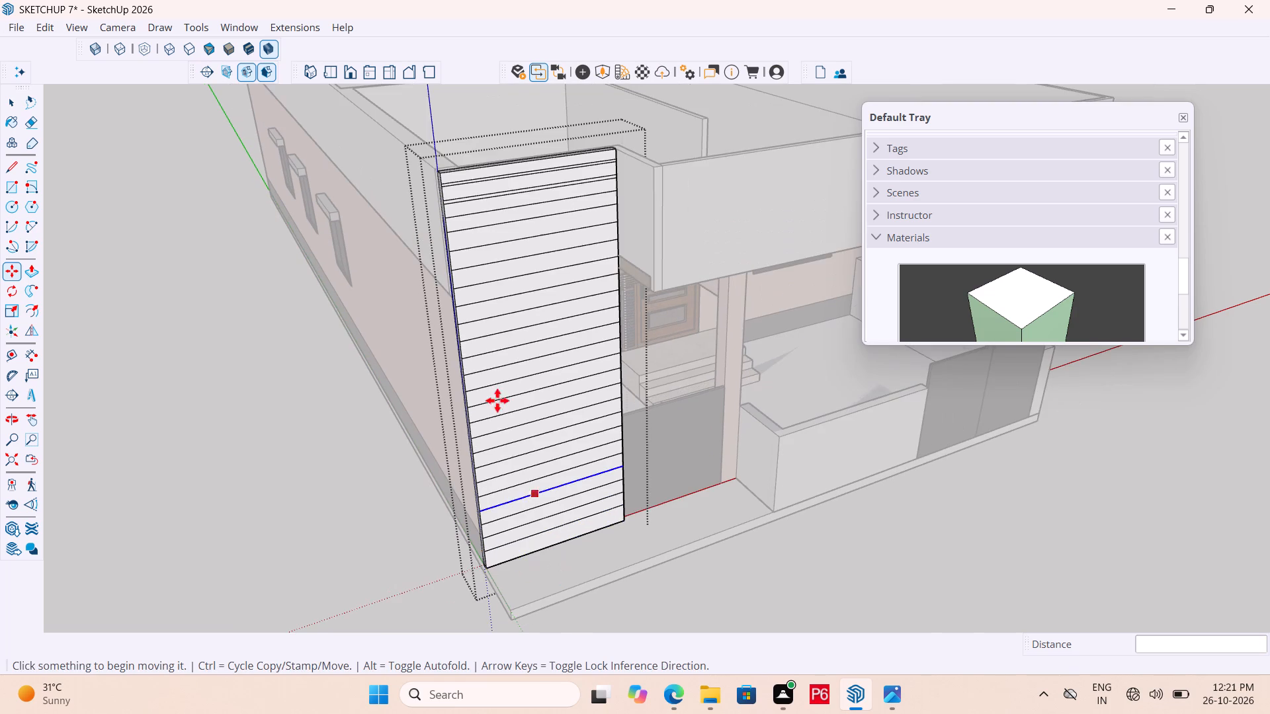
Copy the second narrow strip's lower line about 7 1/16" down the panel's edge, just below the next horizontal line.
{"action": "scroll", "coordinate": [443, 134], "scroll_direction": "up", "scroll_amount": 11}
{"action": "scroll", "coordinate": [458, 363], "scroll_direction": "up", "scroll_amount": 4}
{"action": "key", "text": "space"}
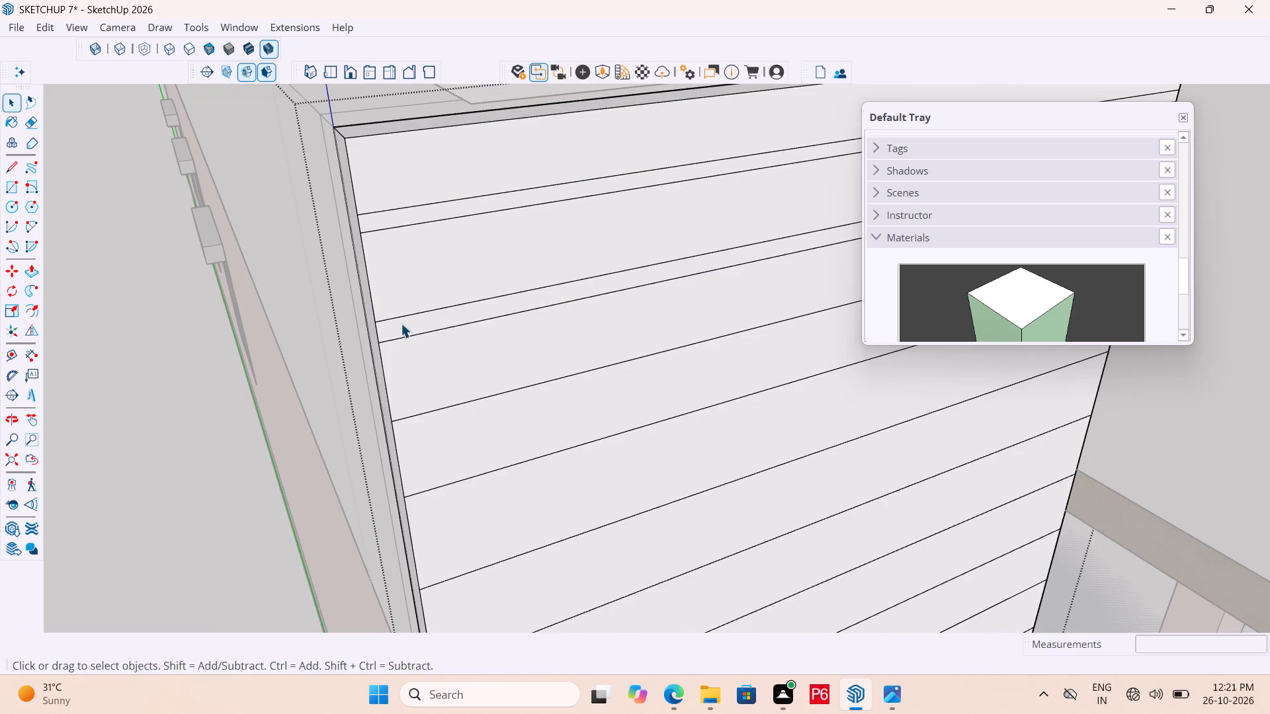
{"action": "left_click", "coordinate": [419, 333]}
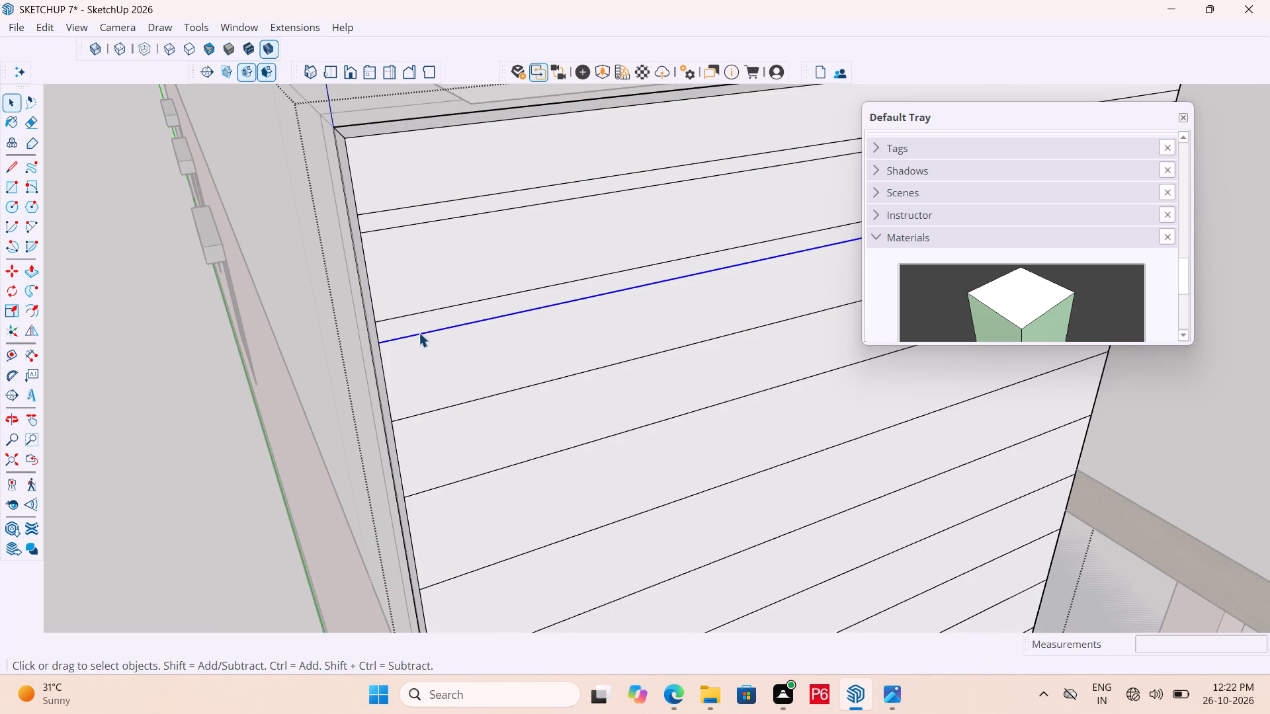
{"action": "key", "text": "m"}
{"action": "left_click", "coordinate": [383, 342]}
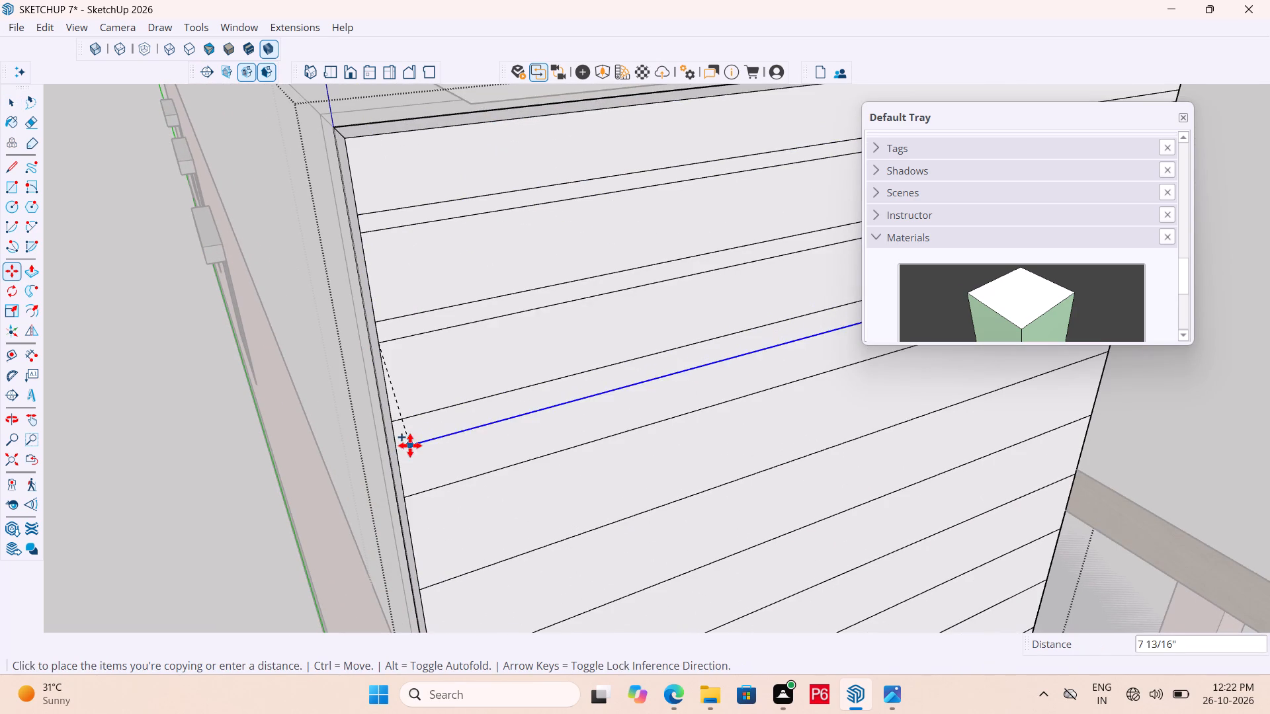
{"action": "scroll", "coordinate": [410, 457], "scroll_direction": "up", "scroll_amount": 7}
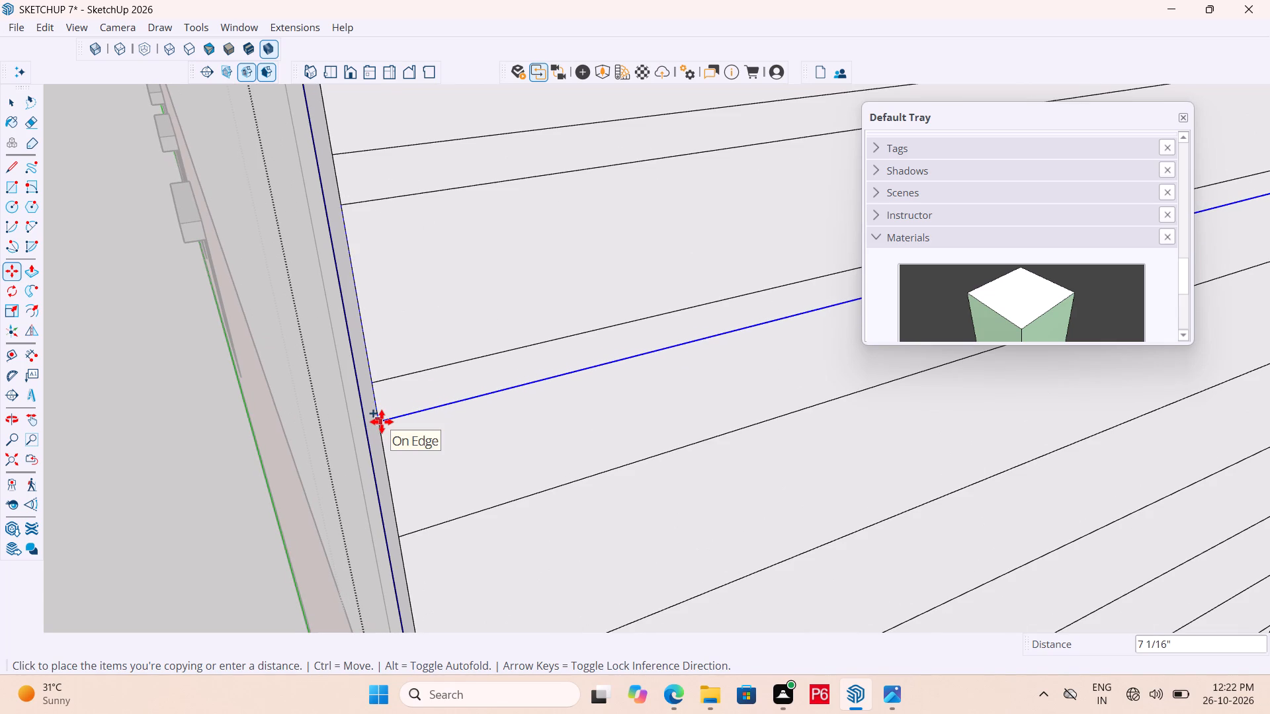
{"action": "left_click", "coordinate": [382, 422]}
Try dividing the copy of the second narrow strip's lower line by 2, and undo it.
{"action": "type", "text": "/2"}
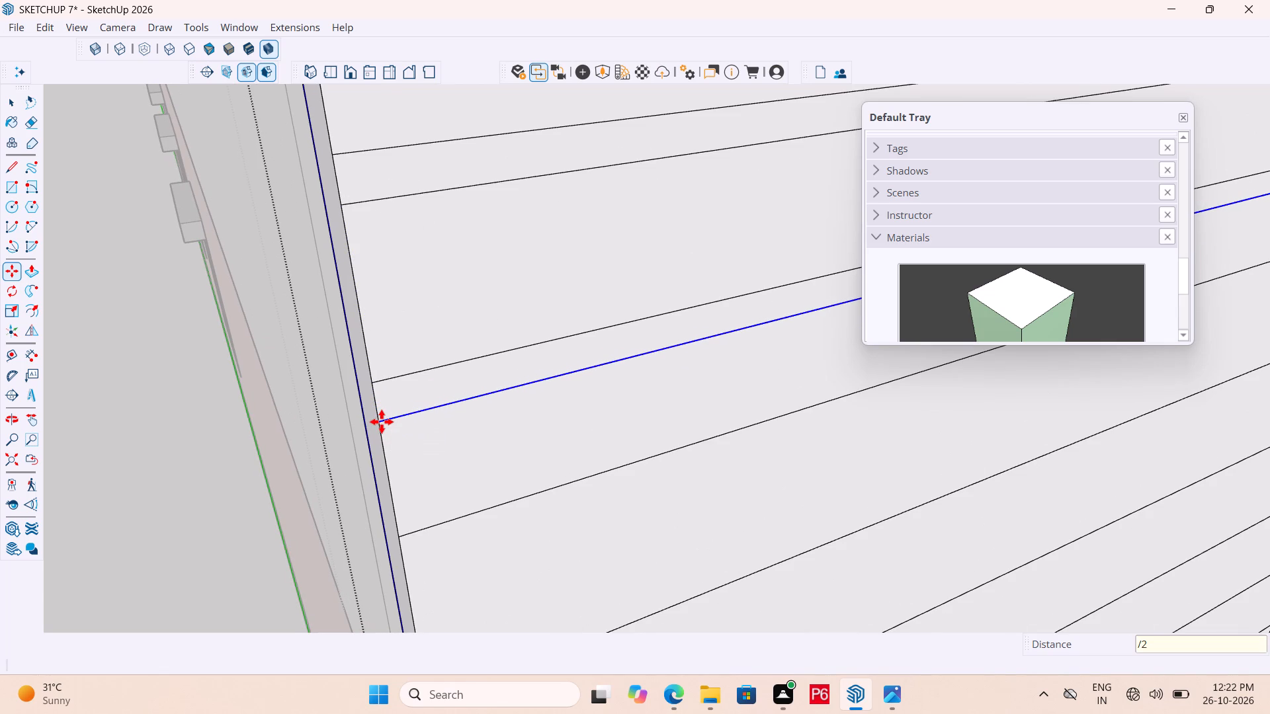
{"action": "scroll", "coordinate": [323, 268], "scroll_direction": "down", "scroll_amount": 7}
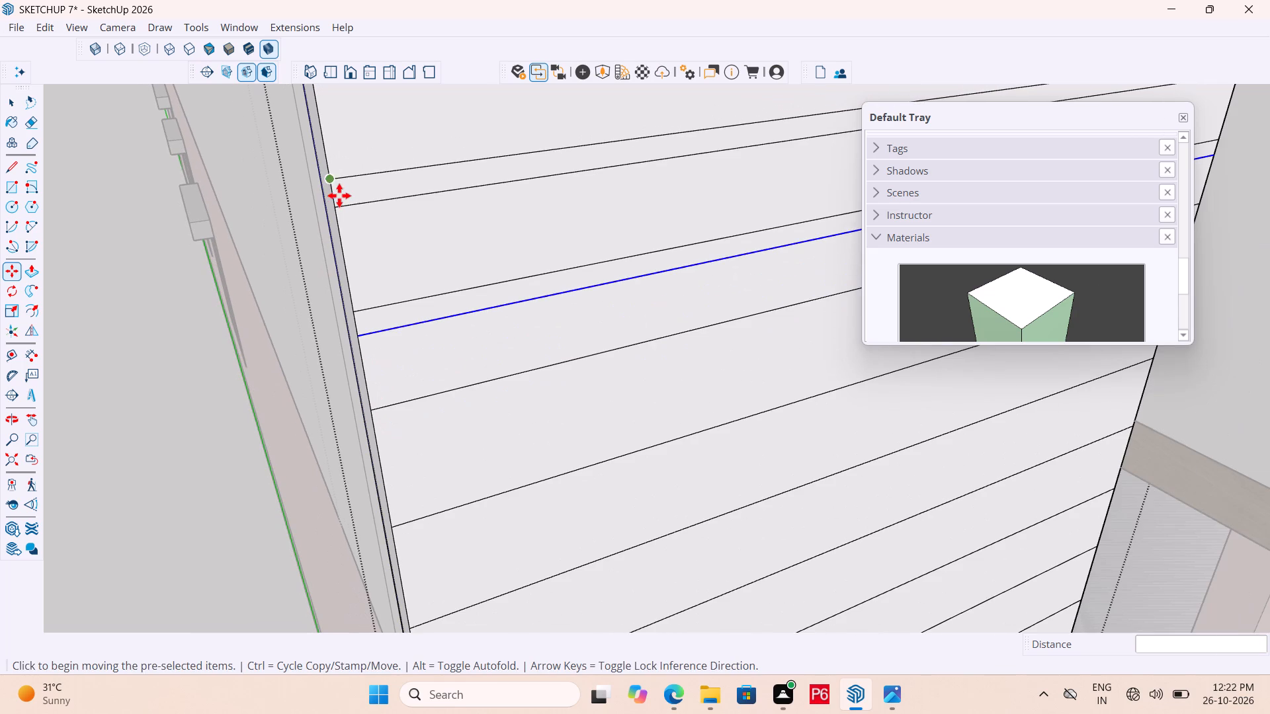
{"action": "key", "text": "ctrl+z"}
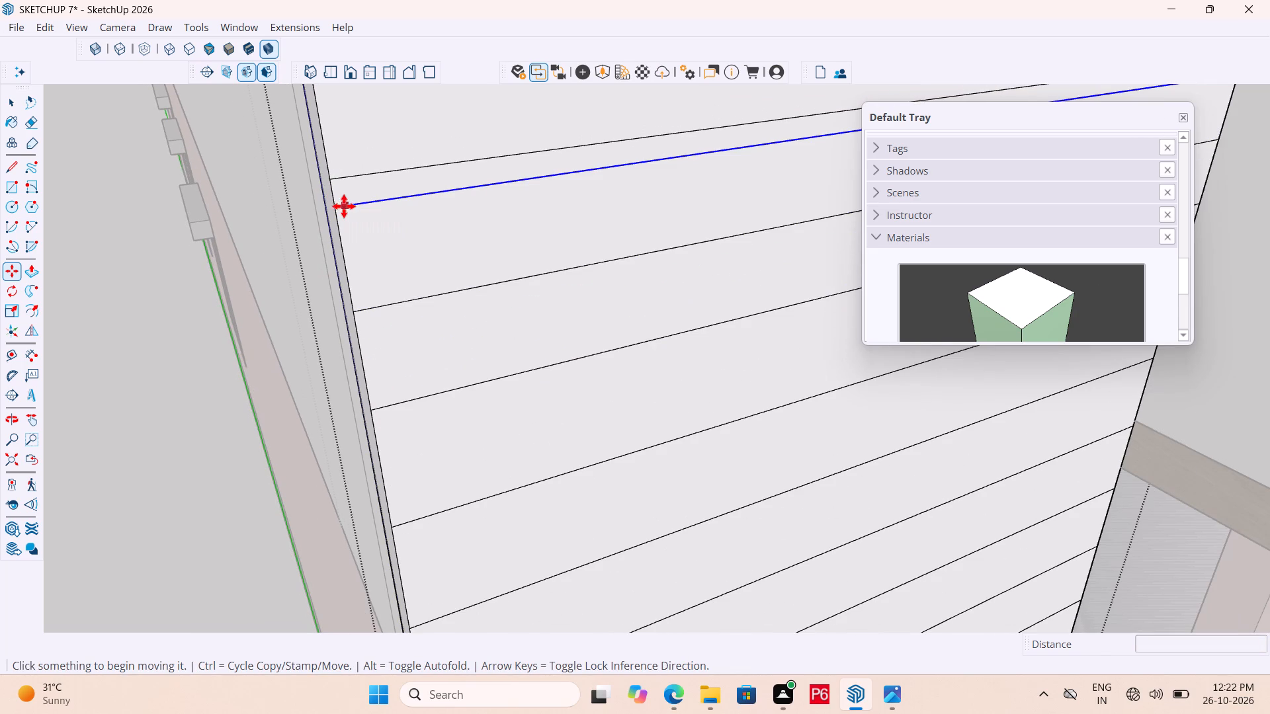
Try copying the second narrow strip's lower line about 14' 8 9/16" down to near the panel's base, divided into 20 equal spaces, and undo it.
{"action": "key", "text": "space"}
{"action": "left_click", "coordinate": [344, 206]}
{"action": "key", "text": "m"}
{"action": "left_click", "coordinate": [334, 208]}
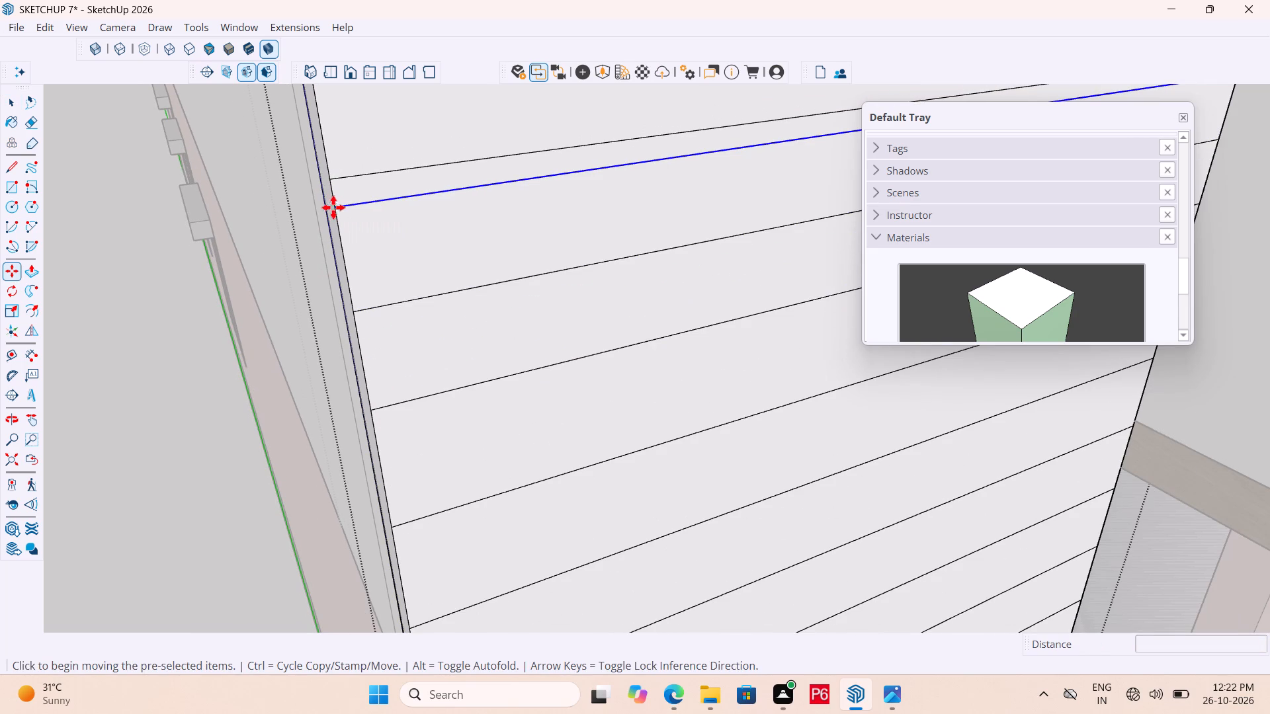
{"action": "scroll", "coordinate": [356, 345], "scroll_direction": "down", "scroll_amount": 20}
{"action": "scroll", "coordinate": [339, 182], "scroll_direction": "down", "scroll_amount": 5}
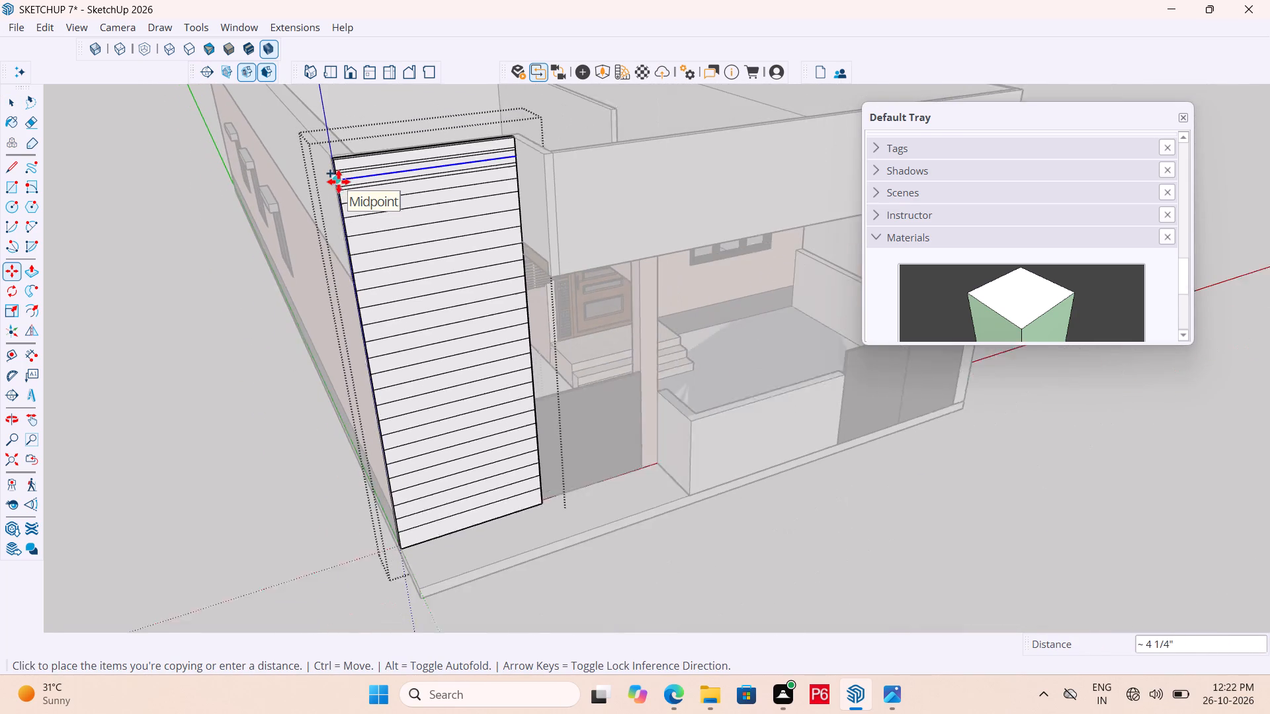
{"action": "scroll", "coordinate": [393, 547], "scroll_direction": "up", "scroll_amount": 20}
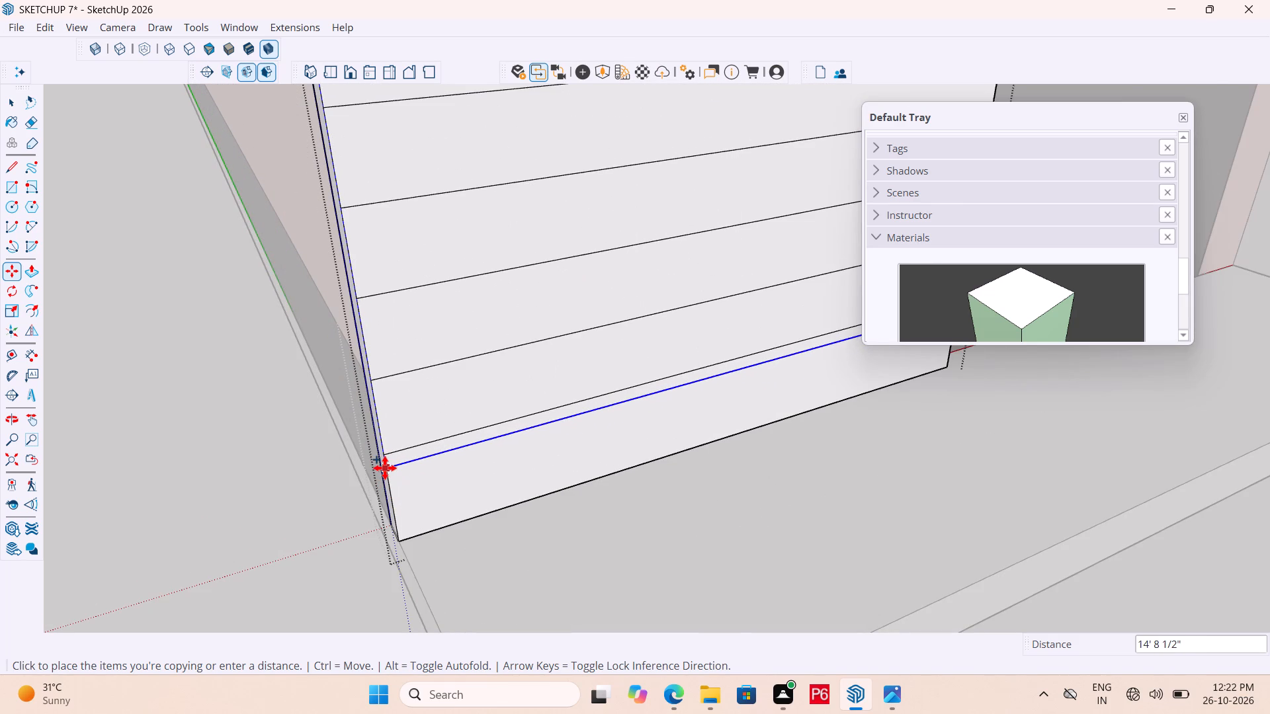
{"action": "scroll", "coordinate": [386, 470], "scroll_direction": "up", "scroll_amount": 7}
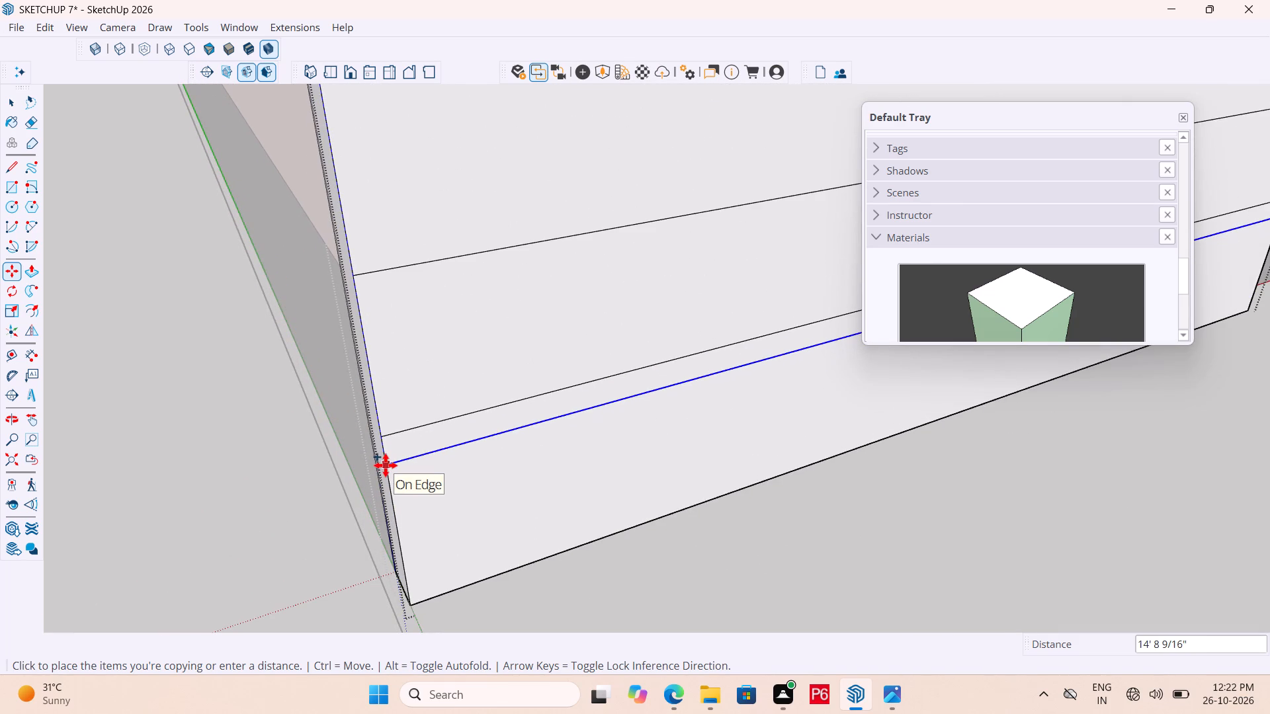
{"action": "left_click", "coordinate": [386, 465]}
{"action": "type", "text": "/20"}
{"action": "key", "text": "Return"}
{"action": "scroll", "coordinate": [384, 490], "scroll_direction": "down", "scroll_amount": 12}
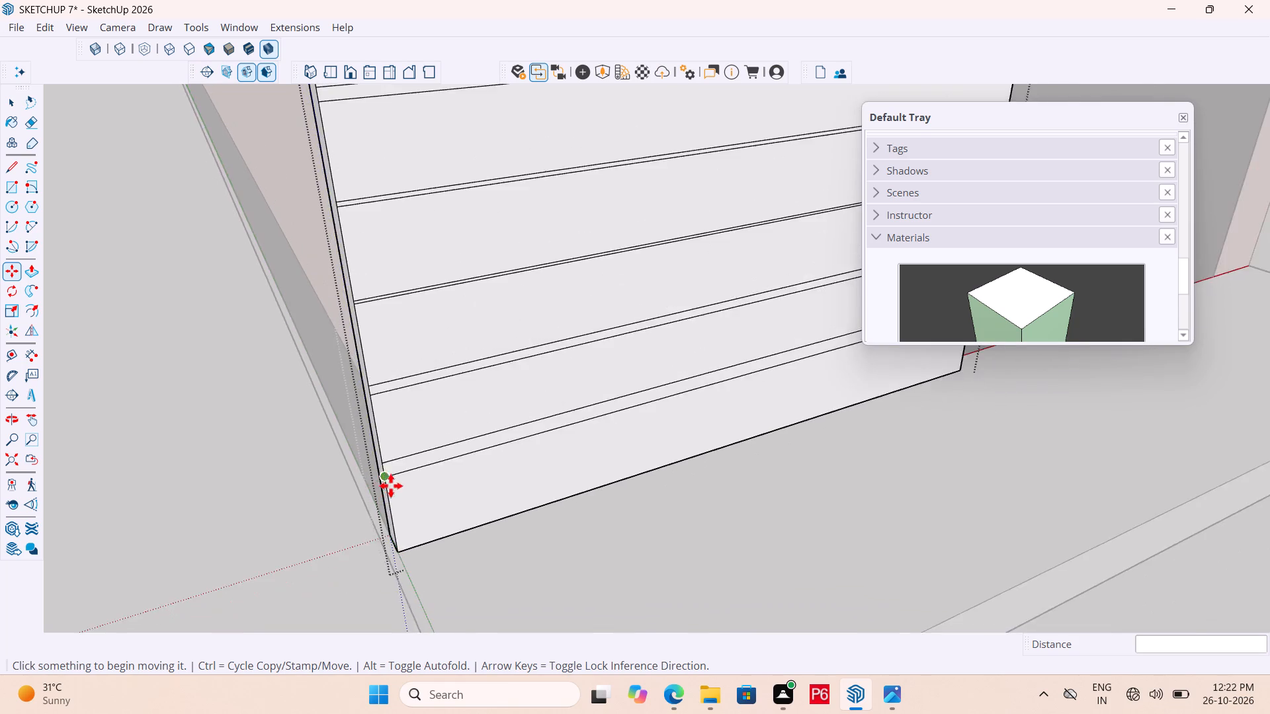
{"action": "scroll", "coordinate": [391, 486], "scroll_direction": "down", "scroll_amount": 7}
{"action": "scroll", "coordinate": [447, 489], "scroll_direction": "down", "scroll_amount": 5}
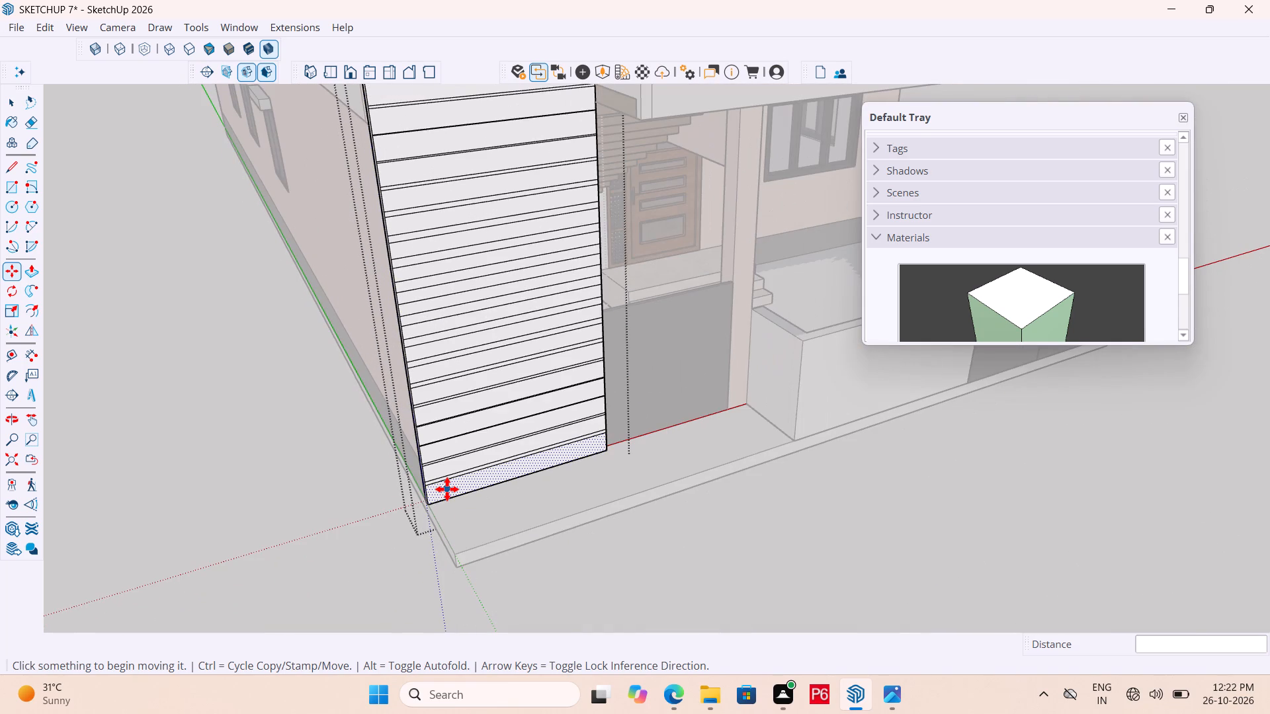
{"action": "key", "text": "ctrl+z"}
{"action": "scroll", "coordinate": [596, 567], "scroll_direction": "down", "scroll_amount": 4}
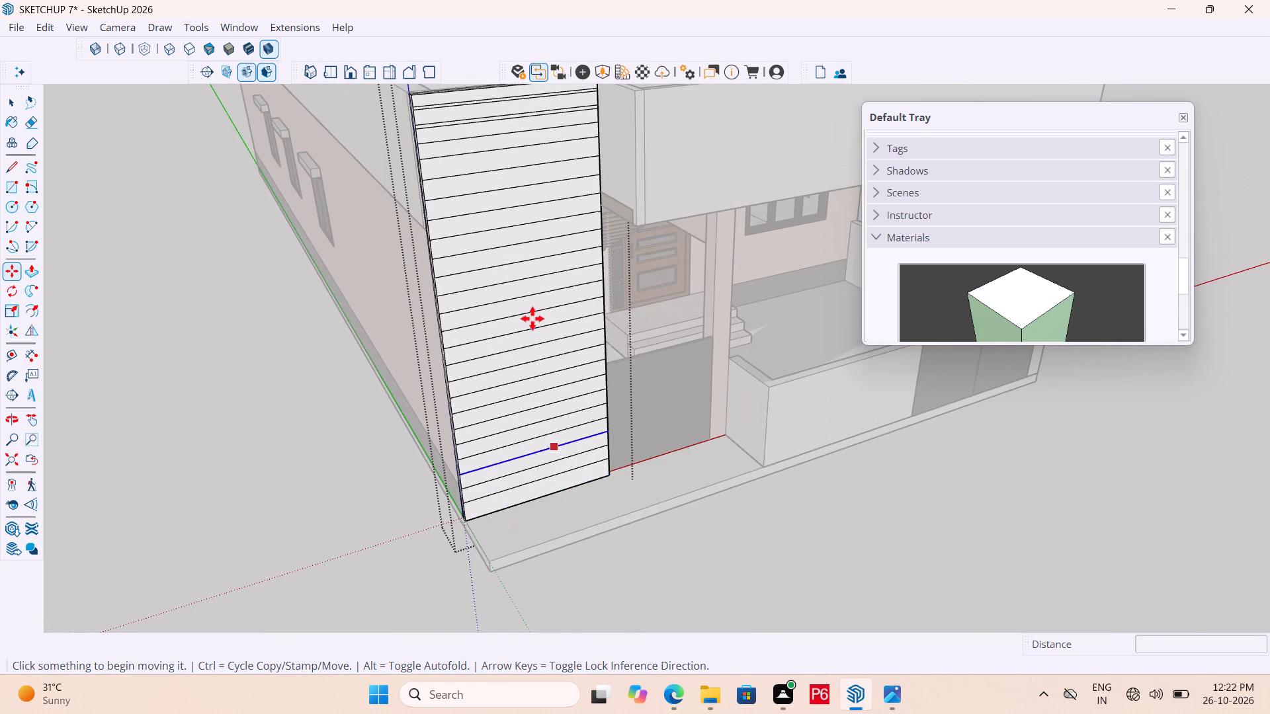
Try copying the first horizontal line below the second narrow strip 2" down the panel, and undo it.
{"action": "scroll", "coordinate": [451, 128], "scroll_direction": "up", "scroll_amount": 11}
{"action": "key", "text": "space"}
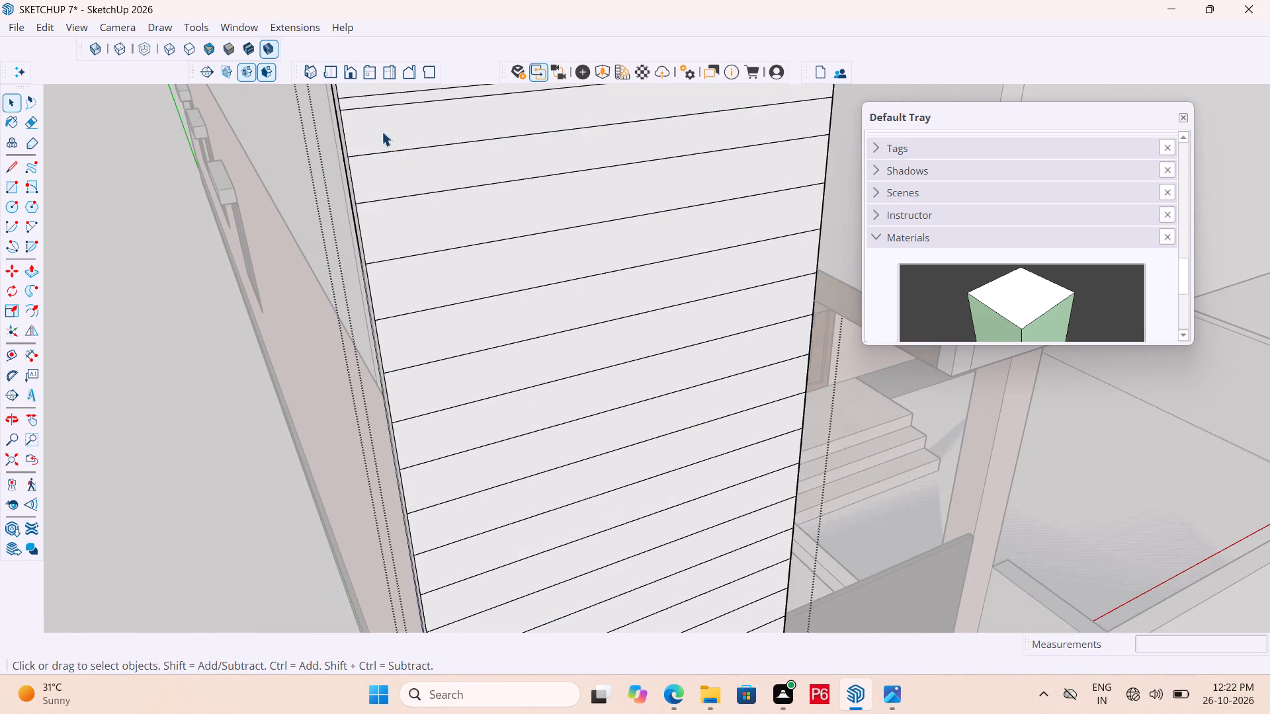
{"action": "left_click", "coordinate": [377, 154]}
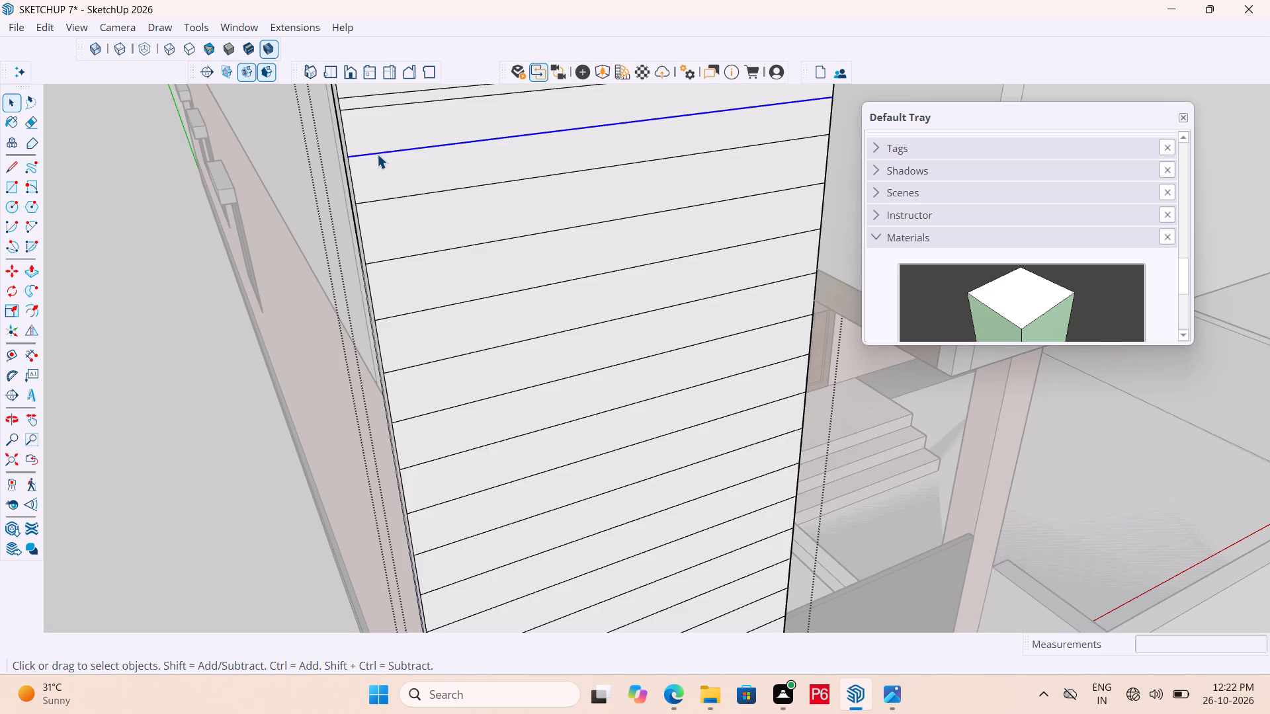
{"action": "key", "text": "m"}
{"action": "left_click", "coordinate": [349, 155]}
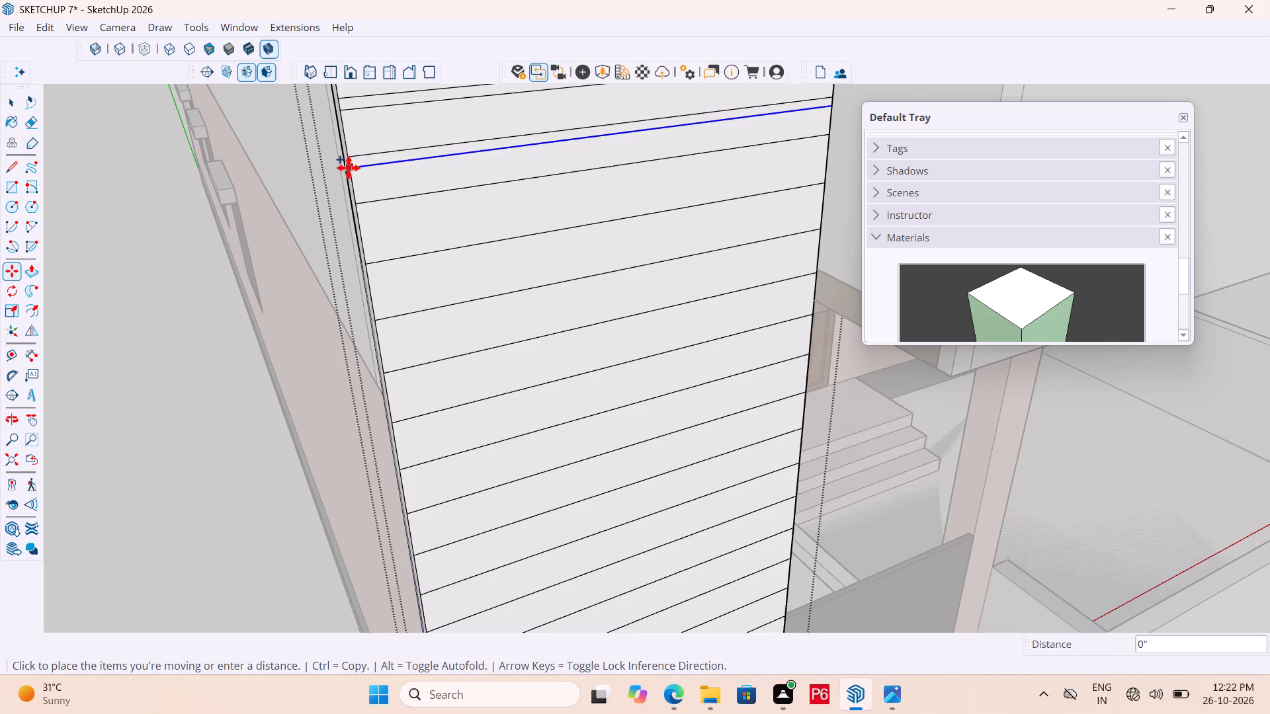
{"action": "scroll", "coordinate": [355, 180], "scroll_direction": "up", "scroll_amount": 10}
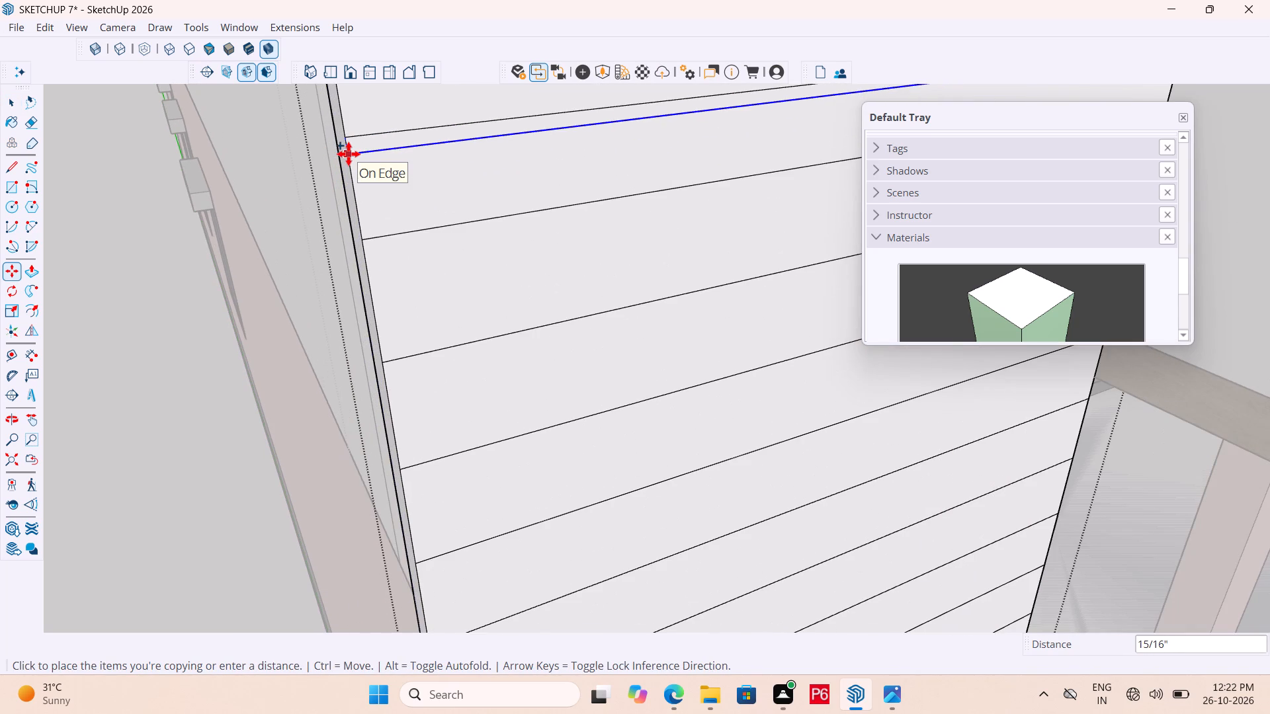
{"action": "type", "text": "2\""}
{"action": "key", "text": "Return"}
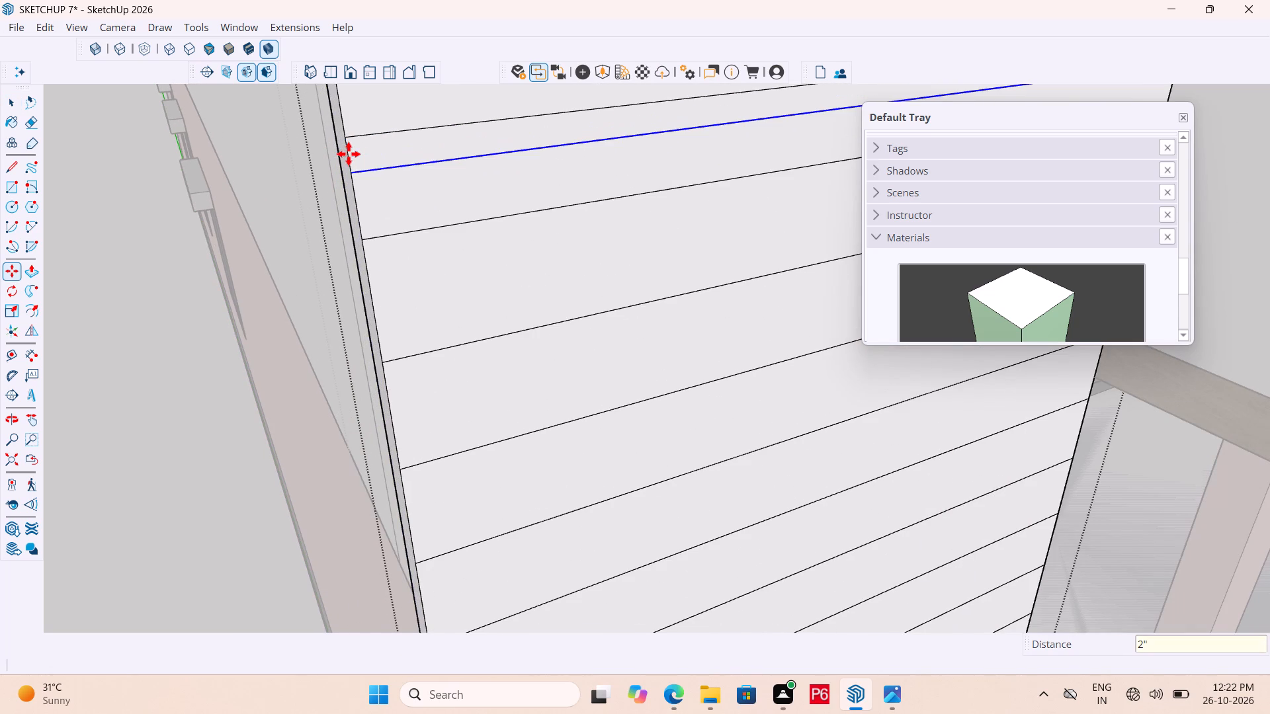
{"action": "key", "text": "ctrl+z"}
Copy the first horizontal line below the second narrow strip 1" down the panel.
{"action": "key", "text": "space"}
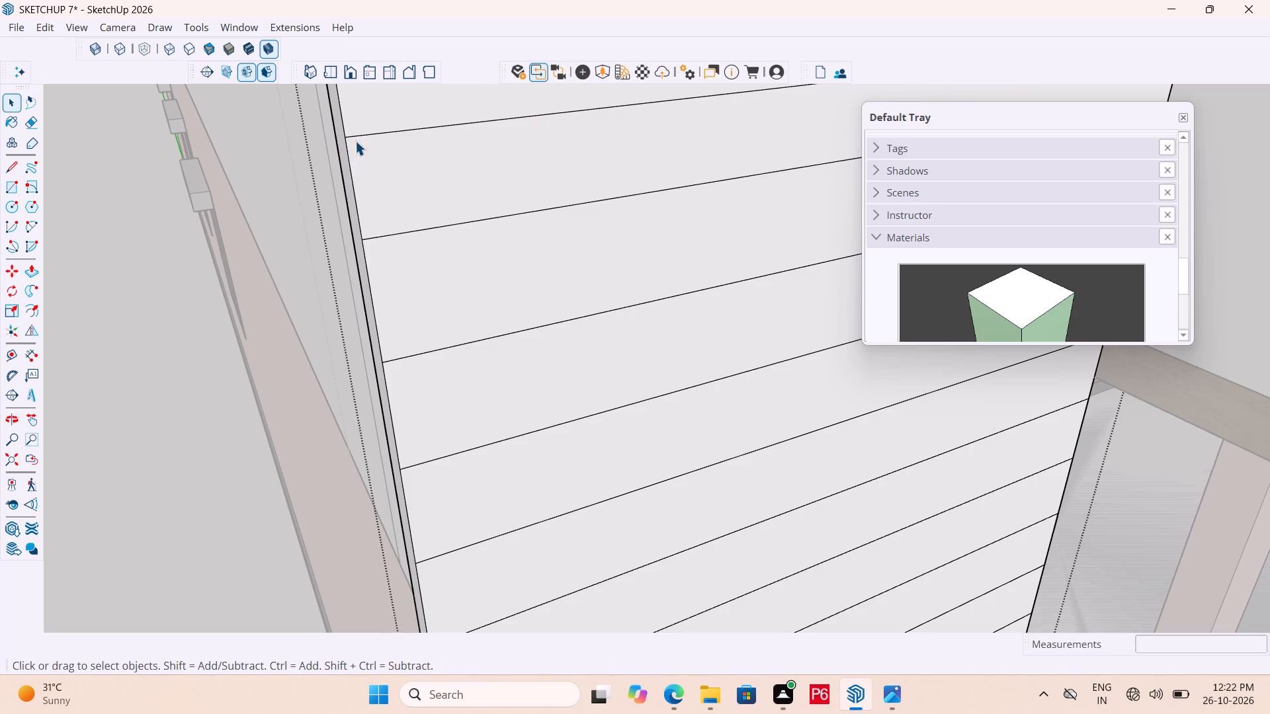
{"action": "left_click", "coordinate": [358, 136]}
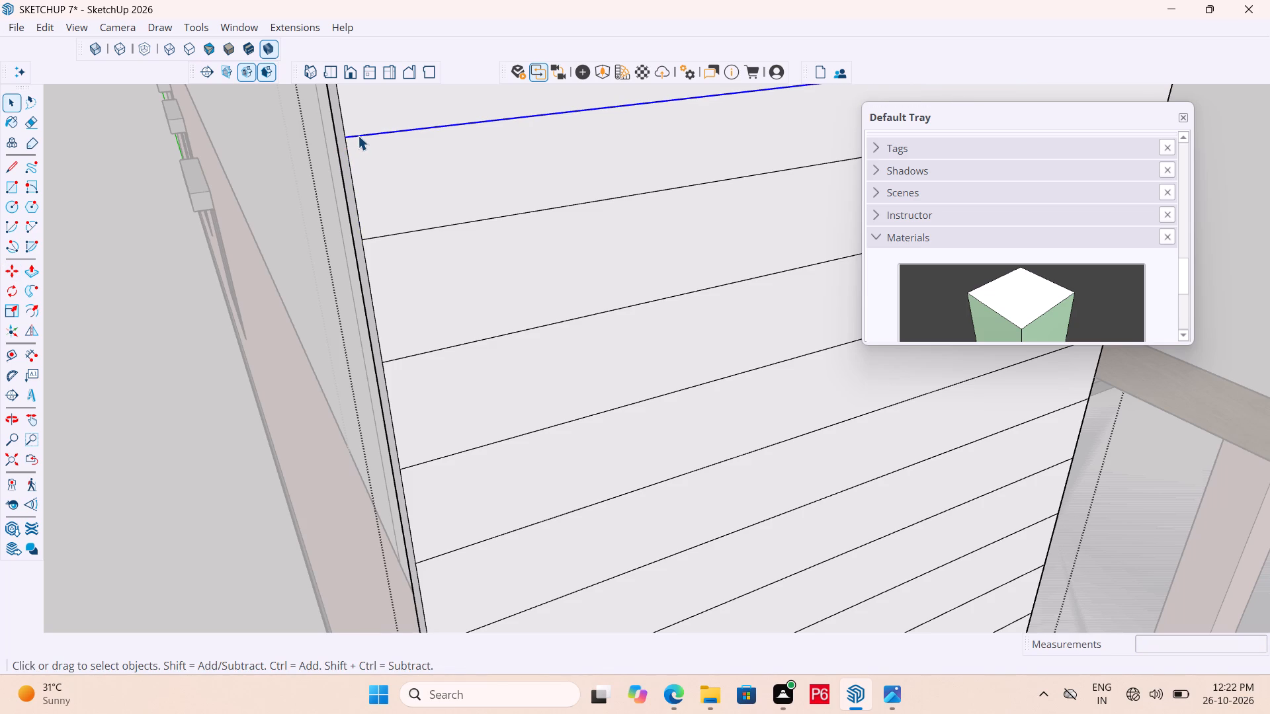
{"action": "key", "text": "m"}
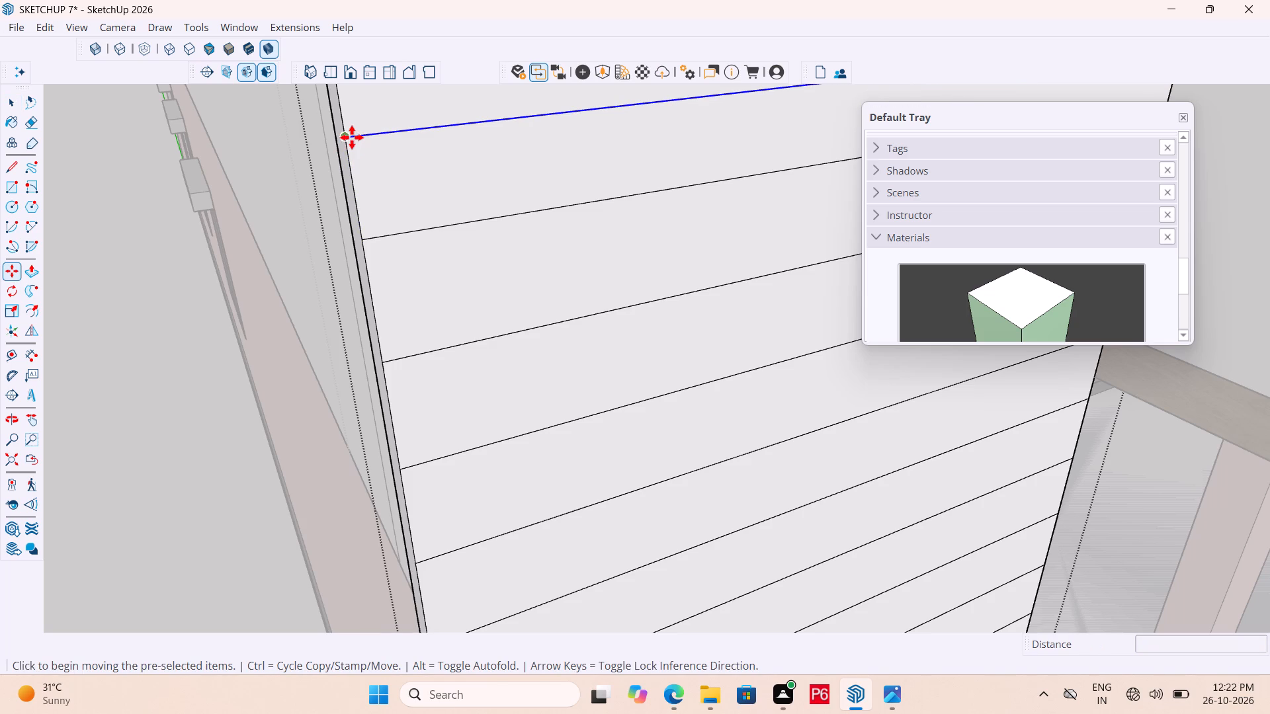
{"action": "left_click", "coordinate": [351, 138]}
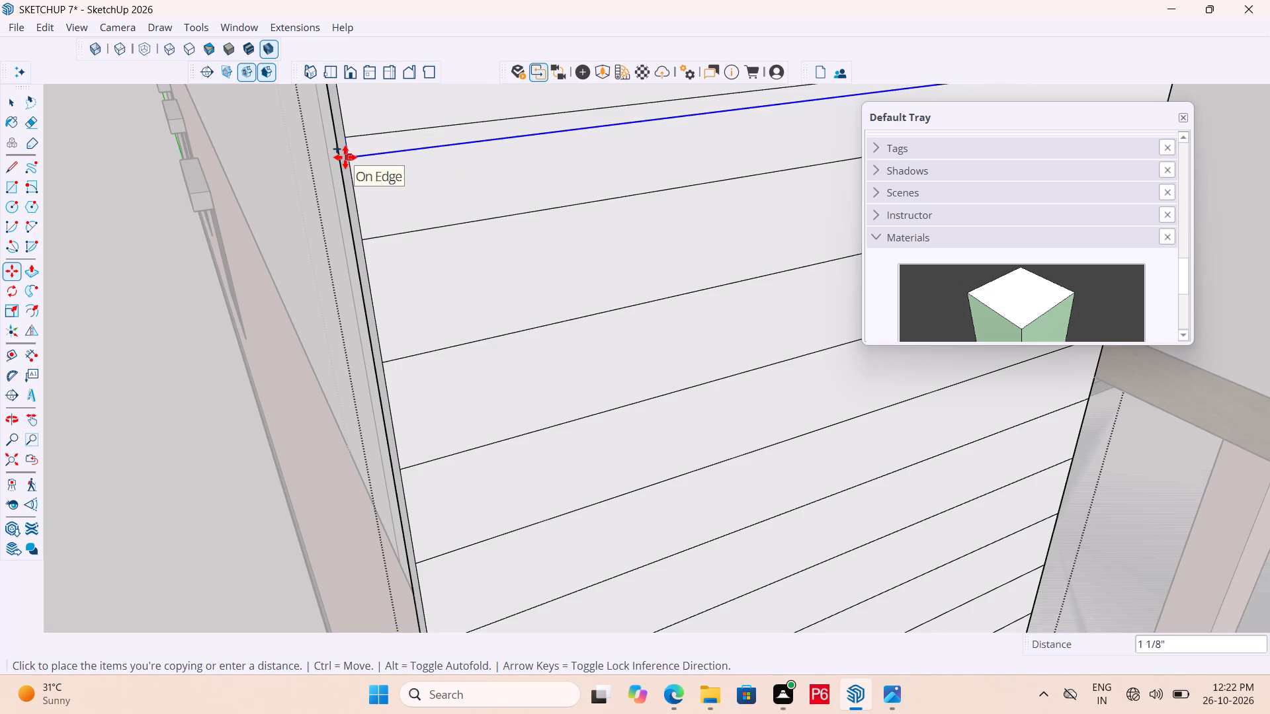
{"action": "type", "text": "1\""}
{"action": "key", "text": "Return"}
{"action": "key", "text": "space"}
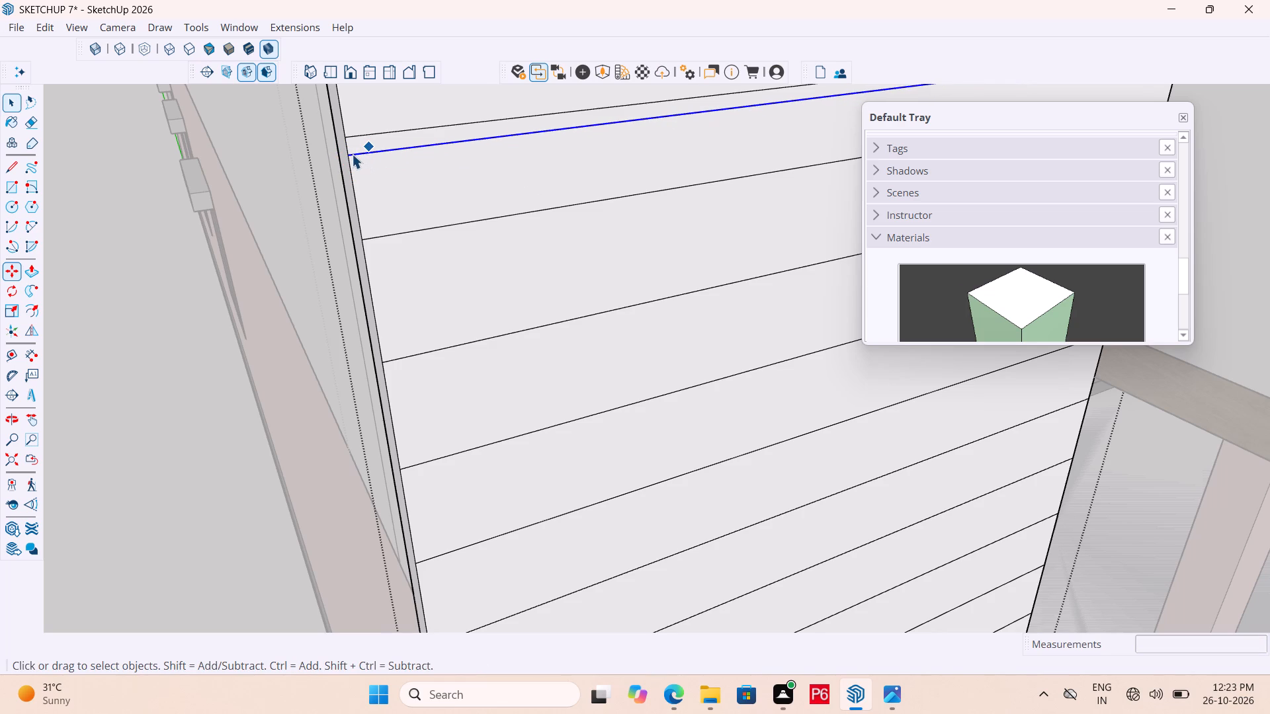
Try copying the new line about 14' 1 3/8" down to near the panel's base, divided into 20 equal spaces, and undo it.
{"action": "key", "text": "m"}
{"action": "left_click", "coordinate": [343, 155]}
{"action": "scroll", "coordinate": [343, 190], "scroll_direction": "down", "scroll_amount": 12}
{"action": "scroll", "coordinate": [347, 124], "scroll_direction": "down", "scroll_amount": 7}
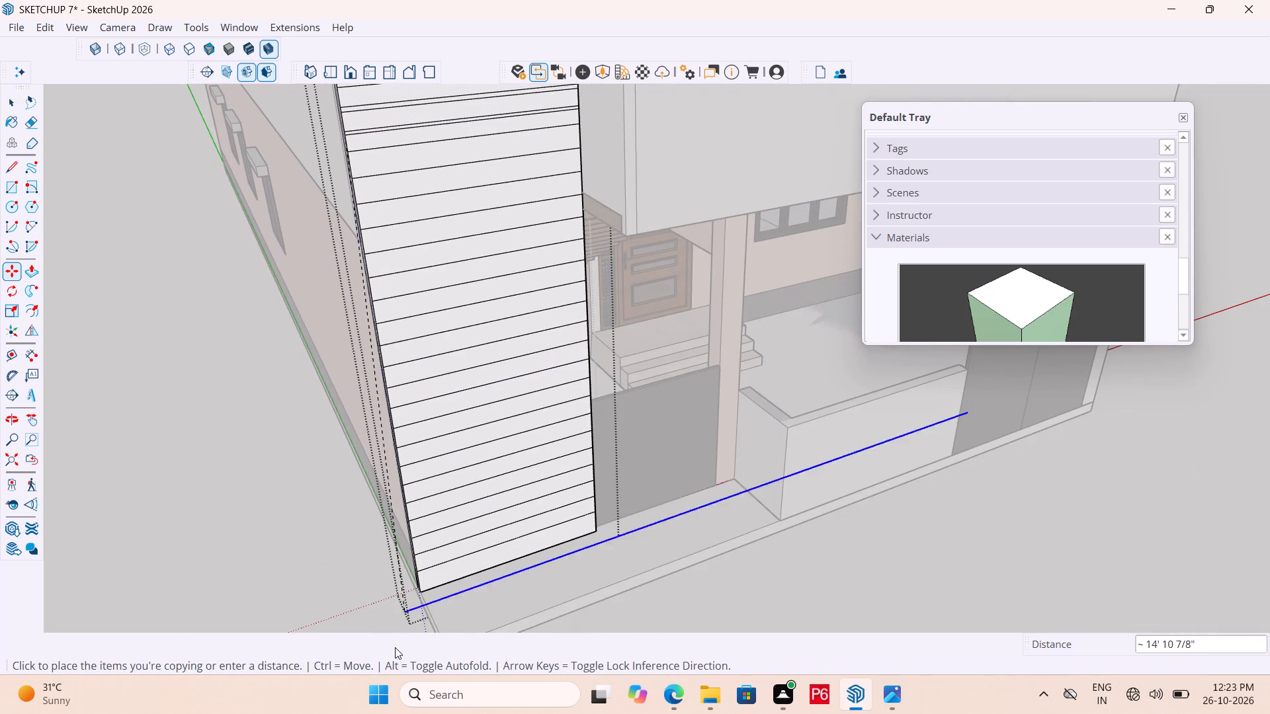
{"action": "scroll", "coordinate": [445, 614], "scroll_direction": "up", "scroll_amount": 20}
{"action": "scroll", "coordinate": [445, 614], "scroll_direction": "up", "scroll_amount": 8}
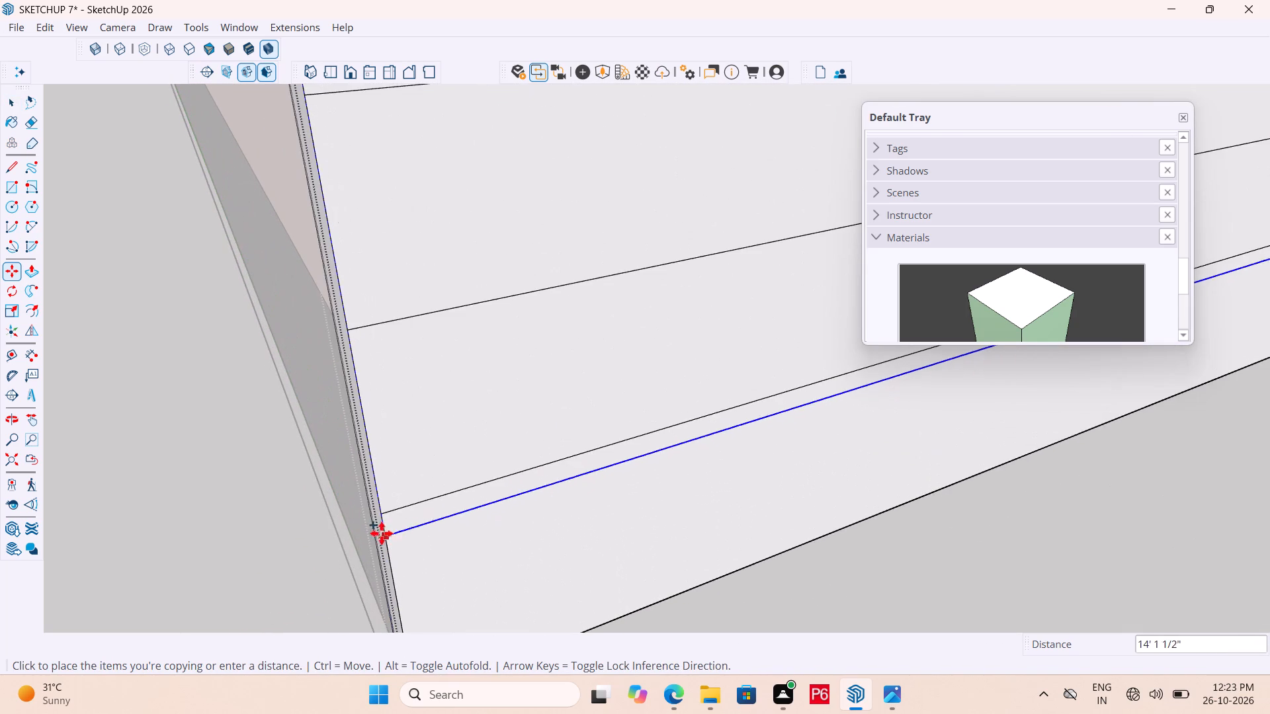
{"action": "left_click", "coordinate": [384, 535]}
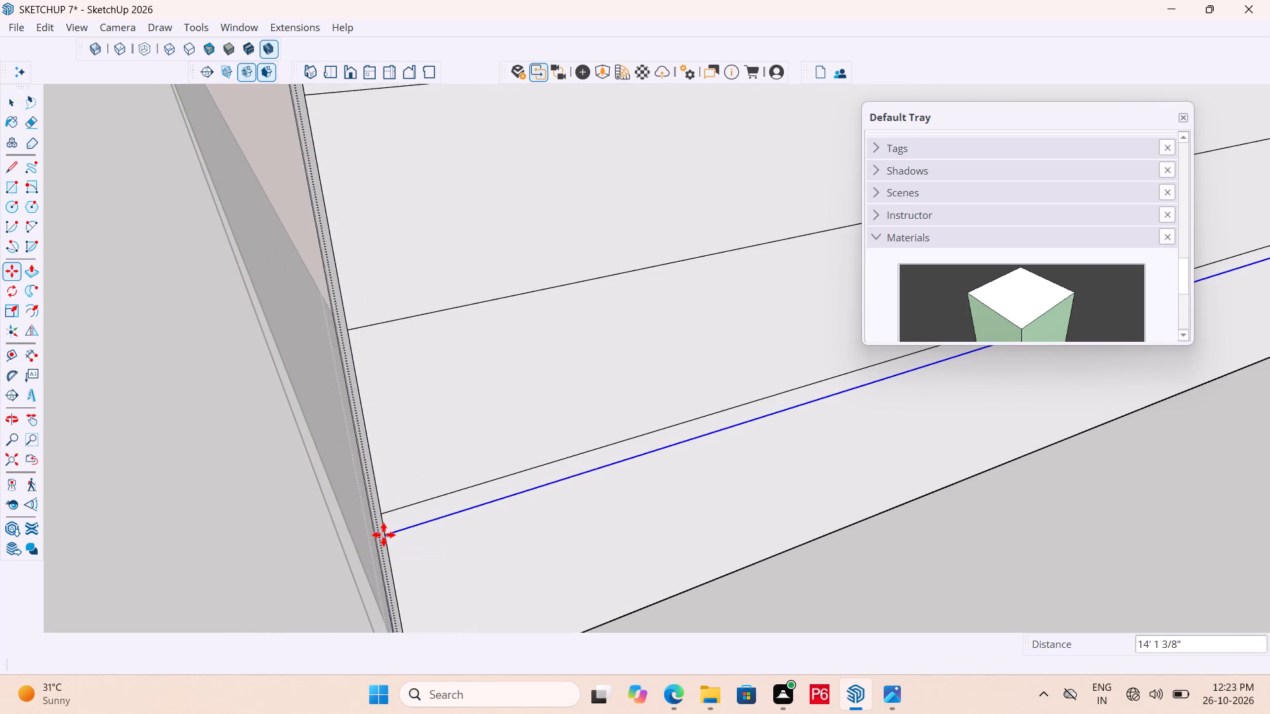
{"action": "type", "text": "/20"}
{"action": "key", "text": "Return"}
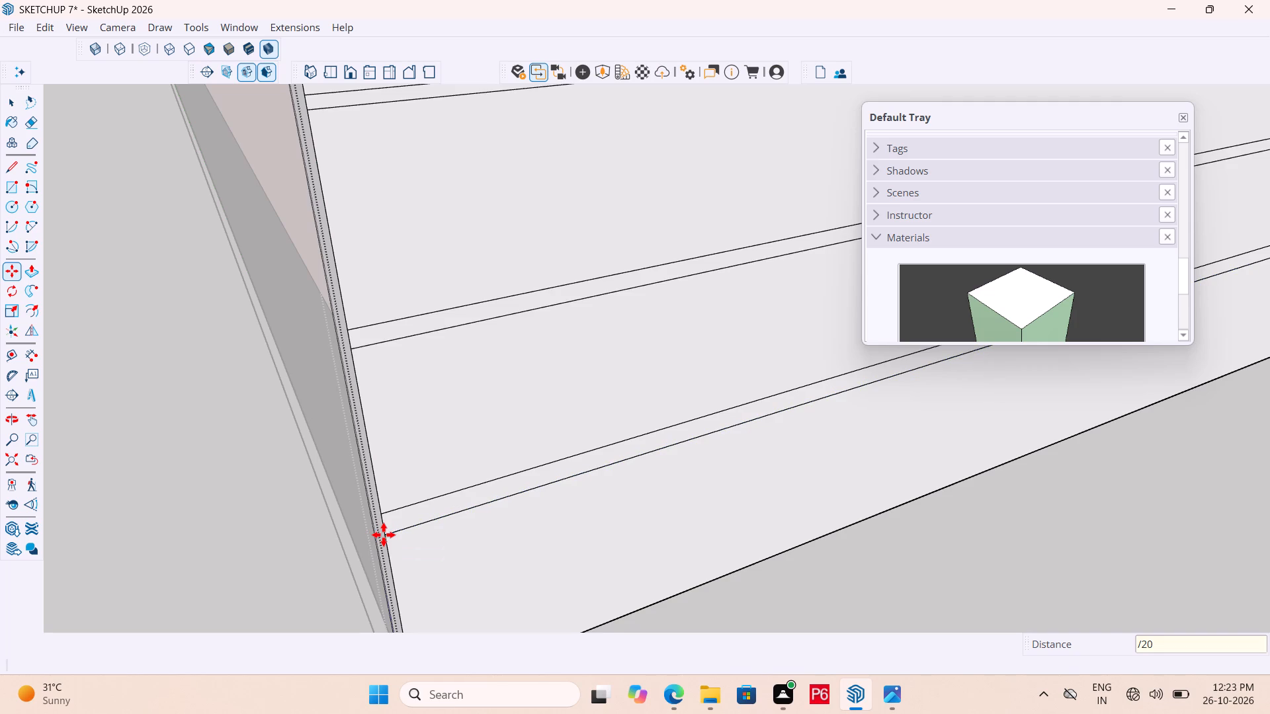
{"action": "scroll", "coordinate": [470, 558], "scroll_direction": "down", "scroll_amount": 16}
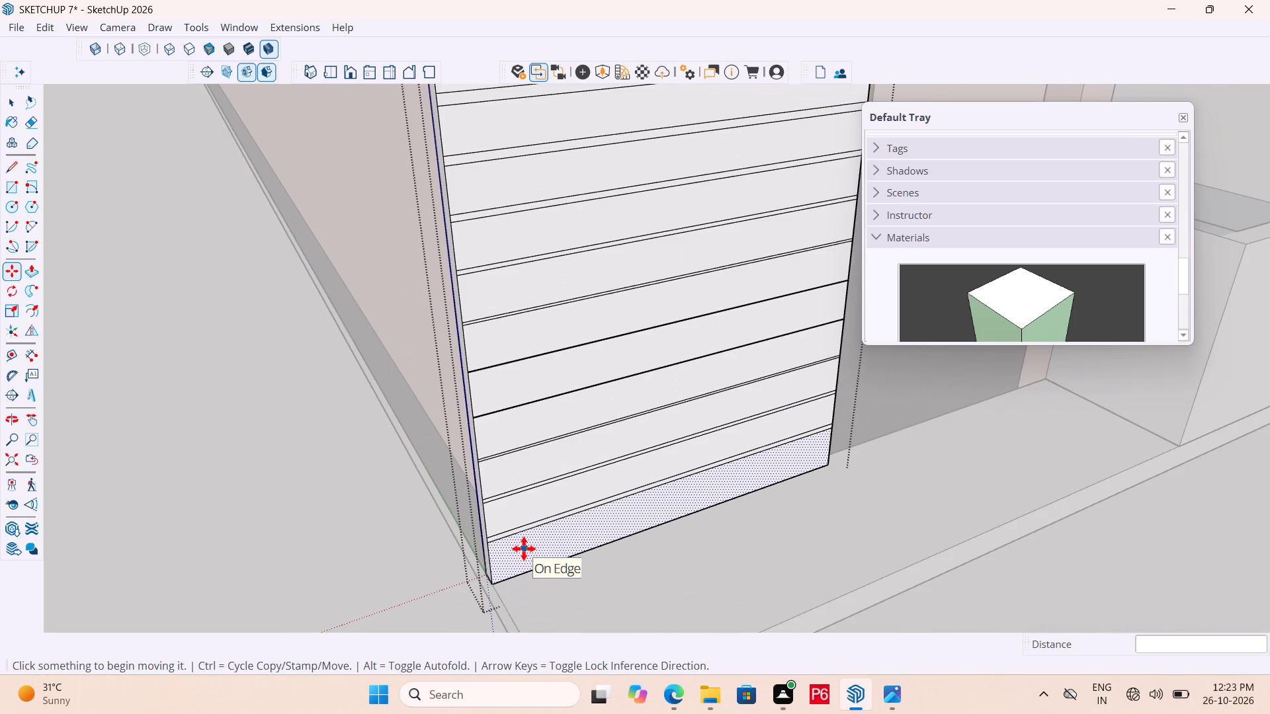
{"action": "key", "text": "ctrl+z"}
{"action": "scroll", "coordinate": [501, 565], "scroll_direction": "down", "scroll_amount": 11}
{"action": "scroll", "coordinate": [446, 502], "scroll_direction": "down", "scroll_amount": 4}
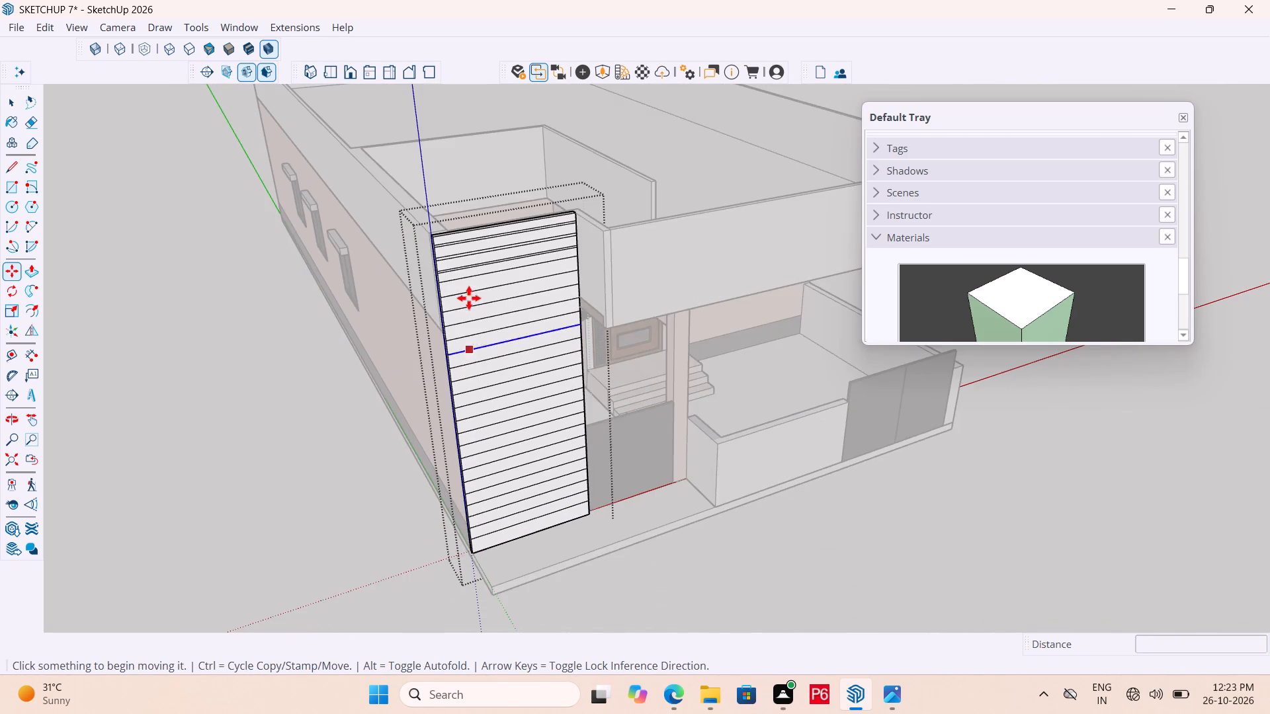
Undo the 1" line copy and the 20-line division of the panel's lower face.
{"action": "scroll", "coordinate": [469, 295], "scroll_direction": "up", "scroll_amount": 5}
{"action": "key", "text": "ctrl+z"}
{"action": "key", "text": "ctrl+z"}
{"action": "key", "text": "ctrl+z"}
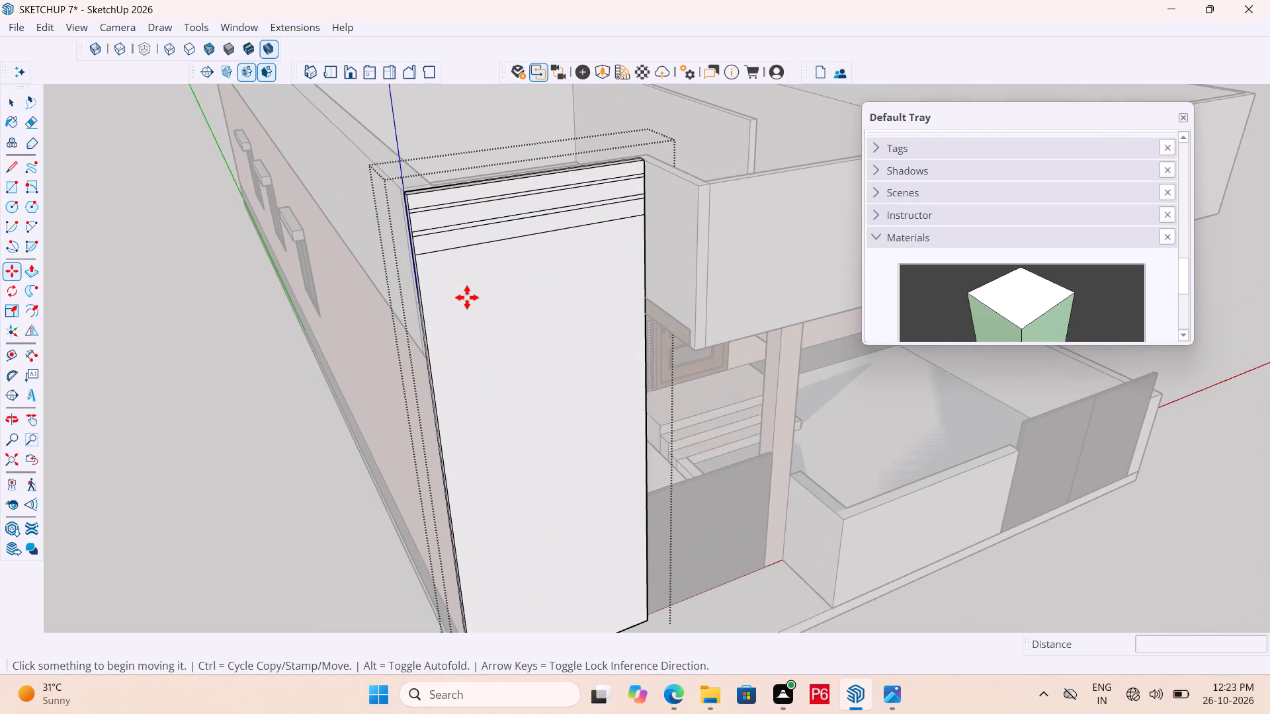
{"action": "key", "text": "ctrl+z"}
{"action": "key", "text": "ctrl+z"}
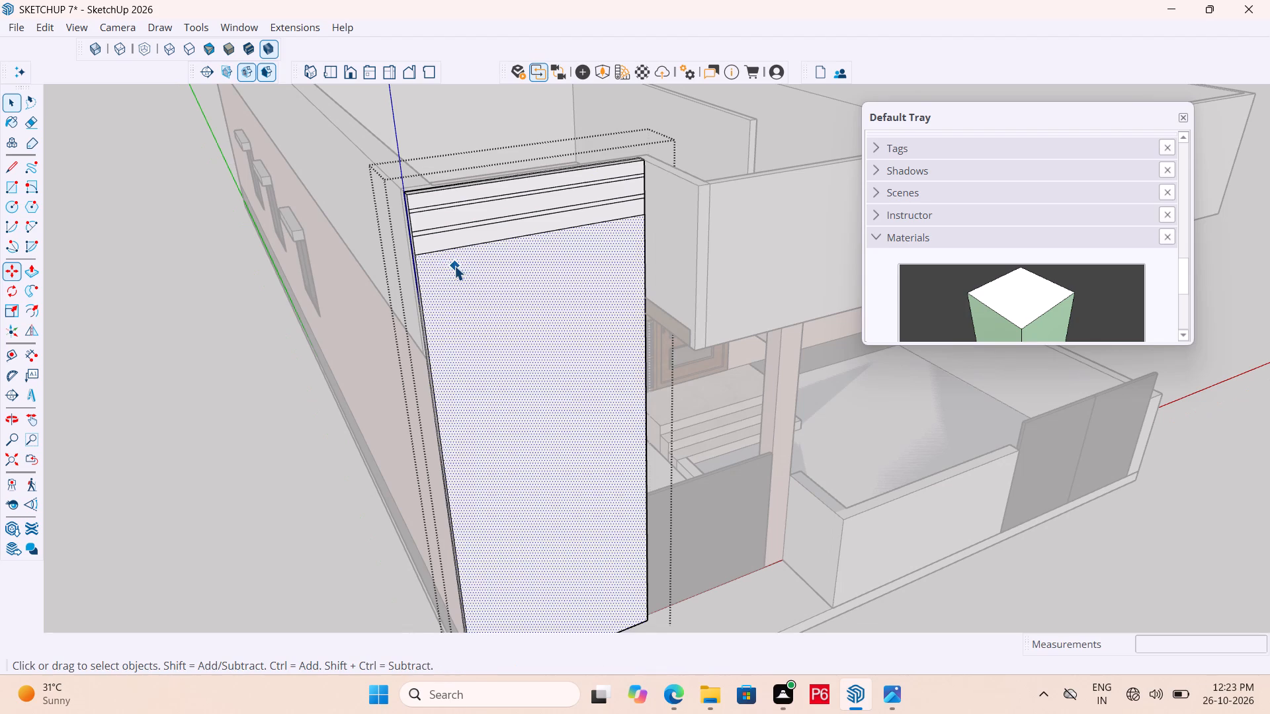
Copy the lowest remaining horizontal line 1" down the panel to form the third narrow strip.
{"action": "key", "text": "space"}
{"action": "left_click", "coordinate": [464, 260]}
{"action": "scroll", "coordinate": [446, 253], "scroll_direction": "up", "scroll_amount": 11}
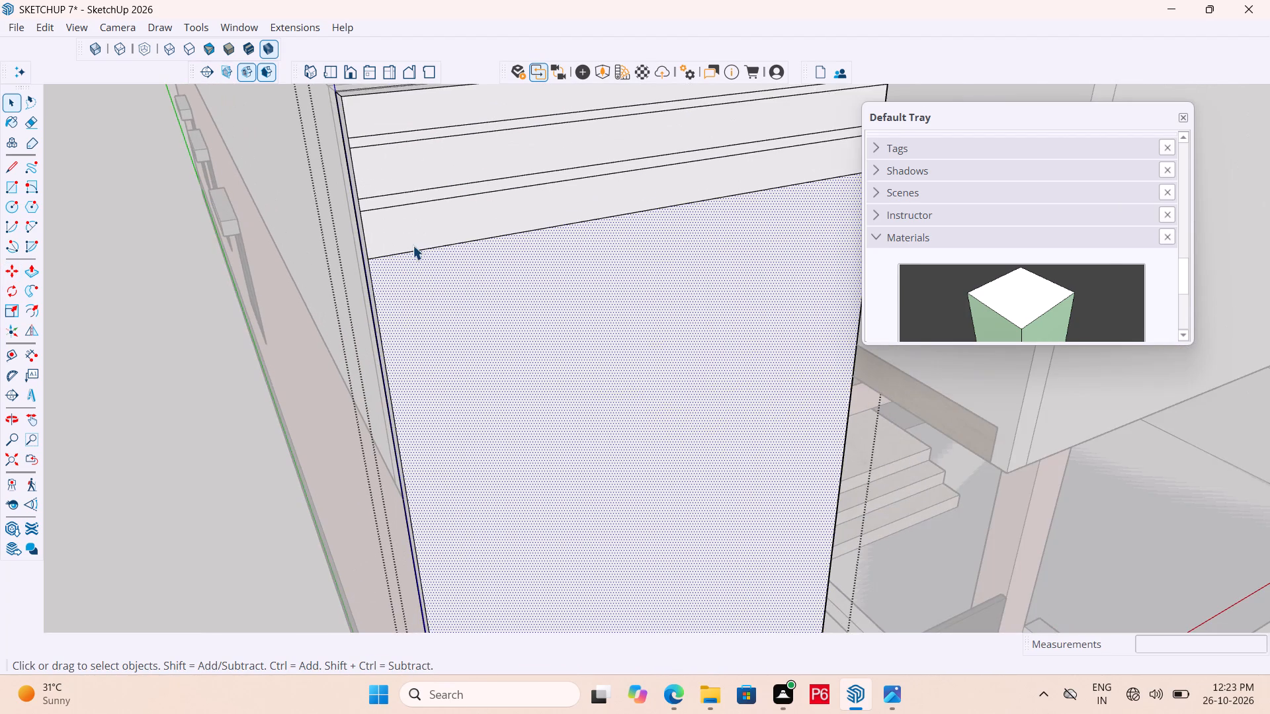
{"action": "left_click", "coordinate": [414, 244]}
{"action": "left_click", "coordinate": [414, 248]}
{"action": "key", "text": "m"}
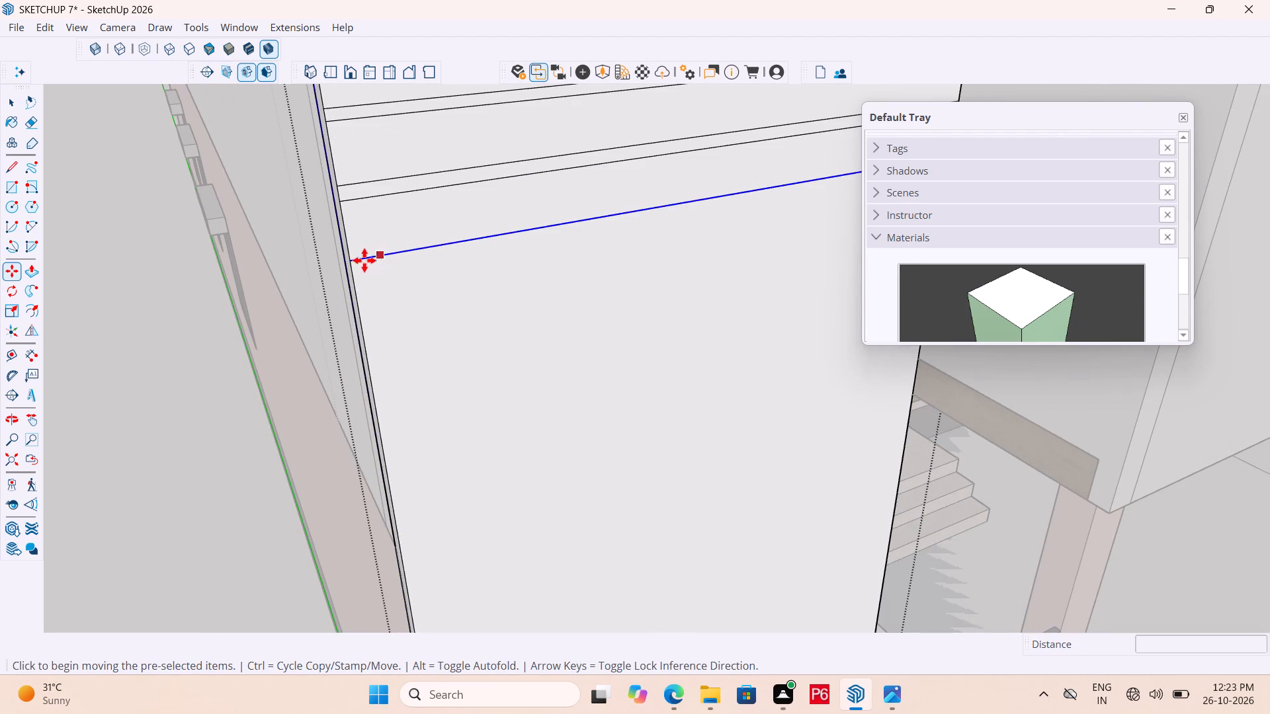
{"action": "left_click", "coordinate": [355, 264]}
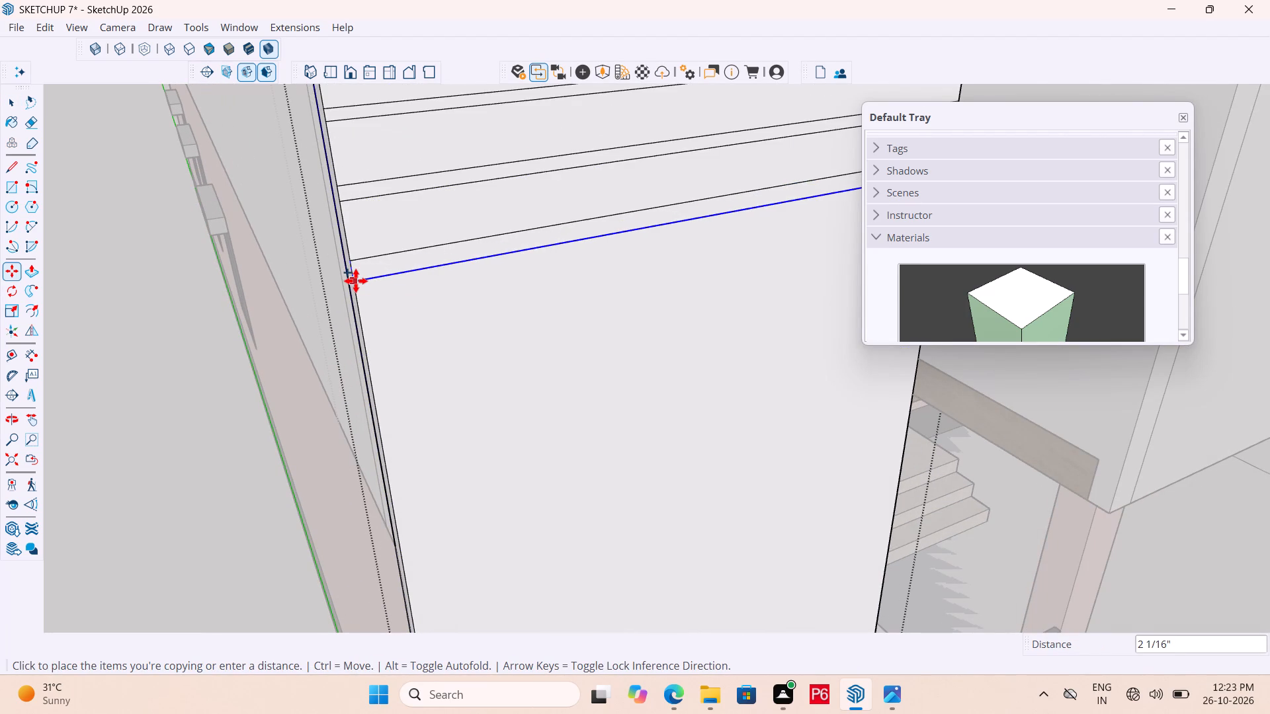
{"action": "type", "text": "1\""}
{"action": "key", "text": "Return"}
Copy both lines of the third narrow strip about 14' 2 7/16" down to near the panel's base, divided into 20 equal spaces.
{"action": "key", "text": "space"}
{"action": "scroll", "coordinate": [423, 294], "scroll_direction": "up", "scroll_amount": 4}
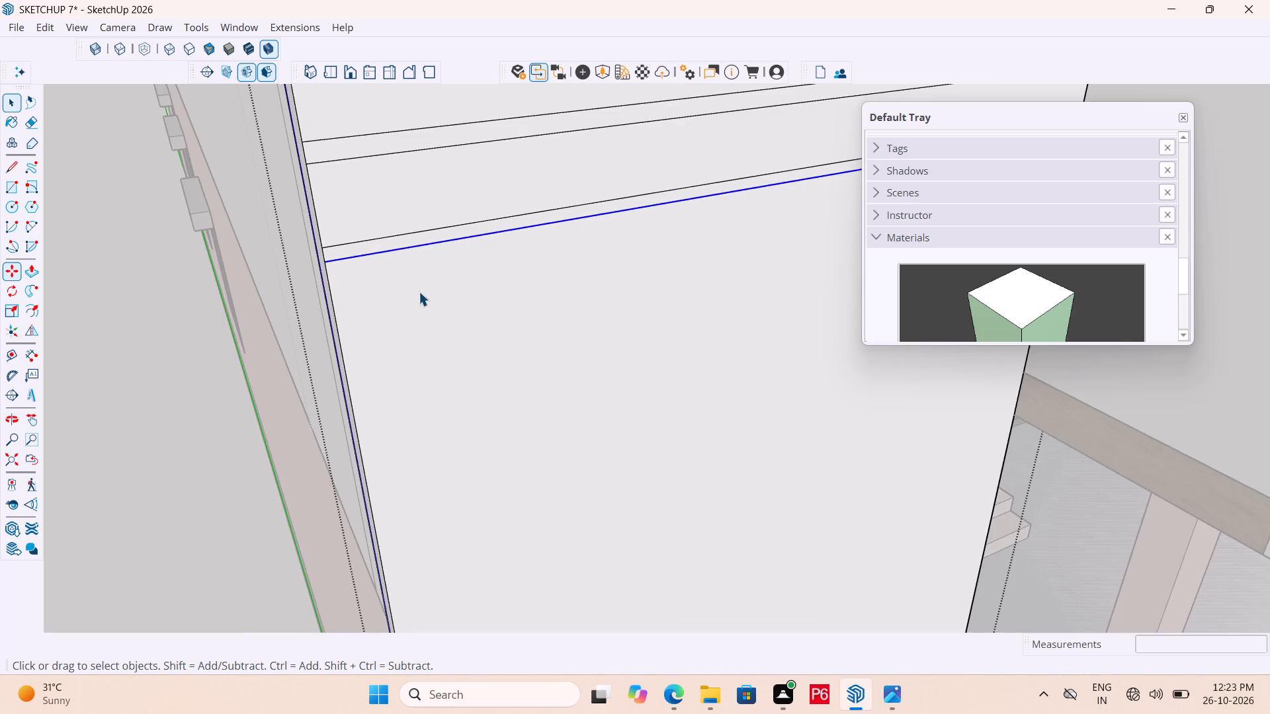
{"action": "left_click", "coordinate": [362, 233]}
{"action": "double_click", "coordinate": [363, 247], "text": "ctrl"}
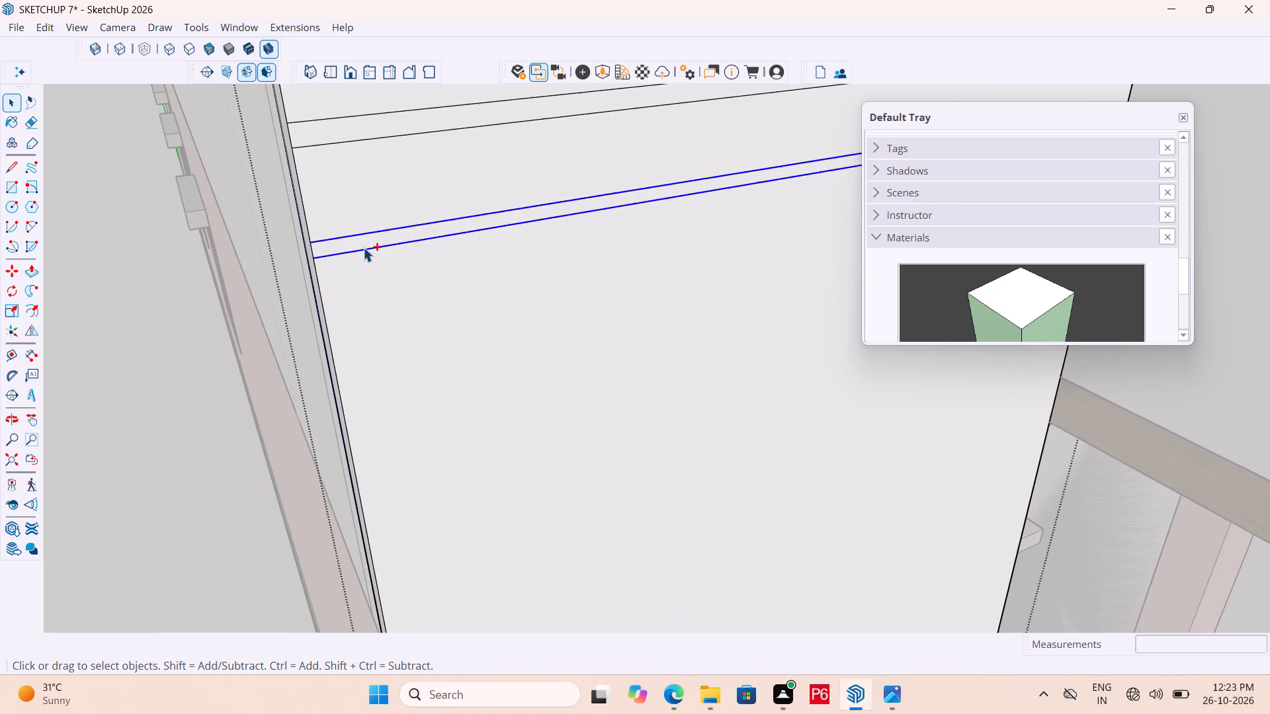
{"action": "left_click", "coordinate": [325, 257], "text": "ctrl"}
{"action": "left_click", "coordinate": [328, 253], "text": "ctrl"}
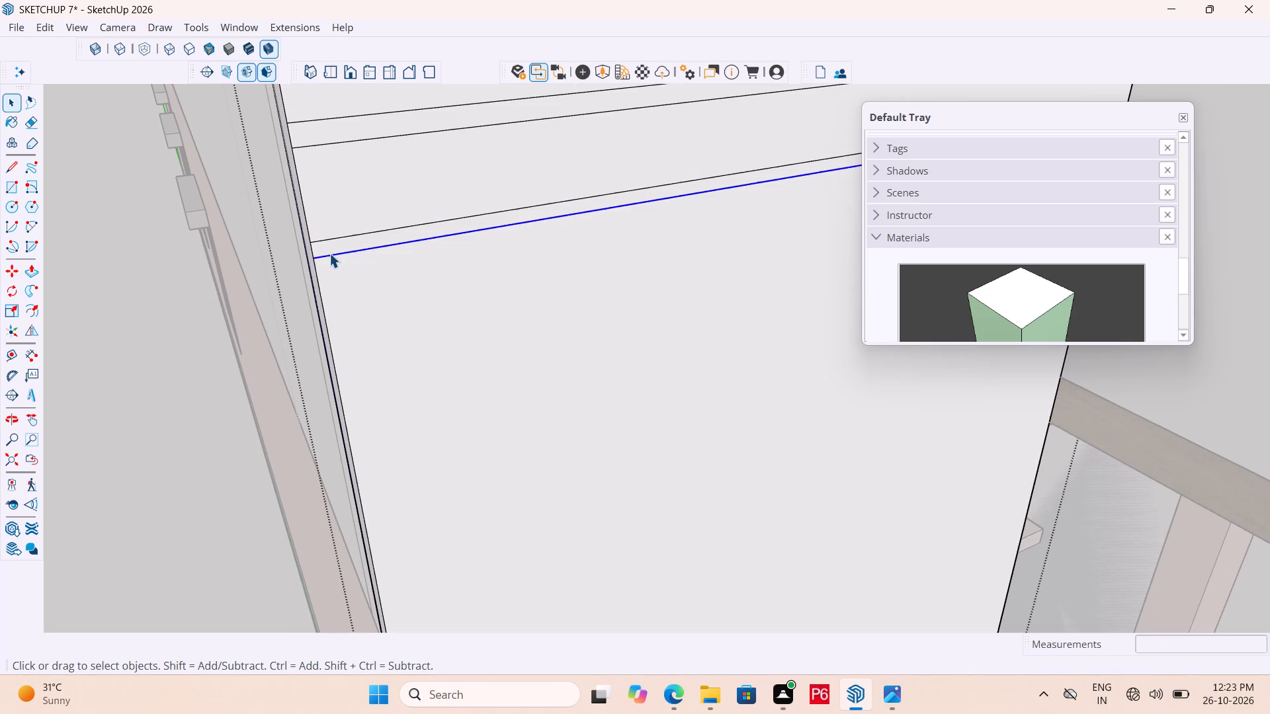
{"action": "left_click", "coordinate": [346, 237], "text": "ctrl"}
{"action": "key", "text": "m"}
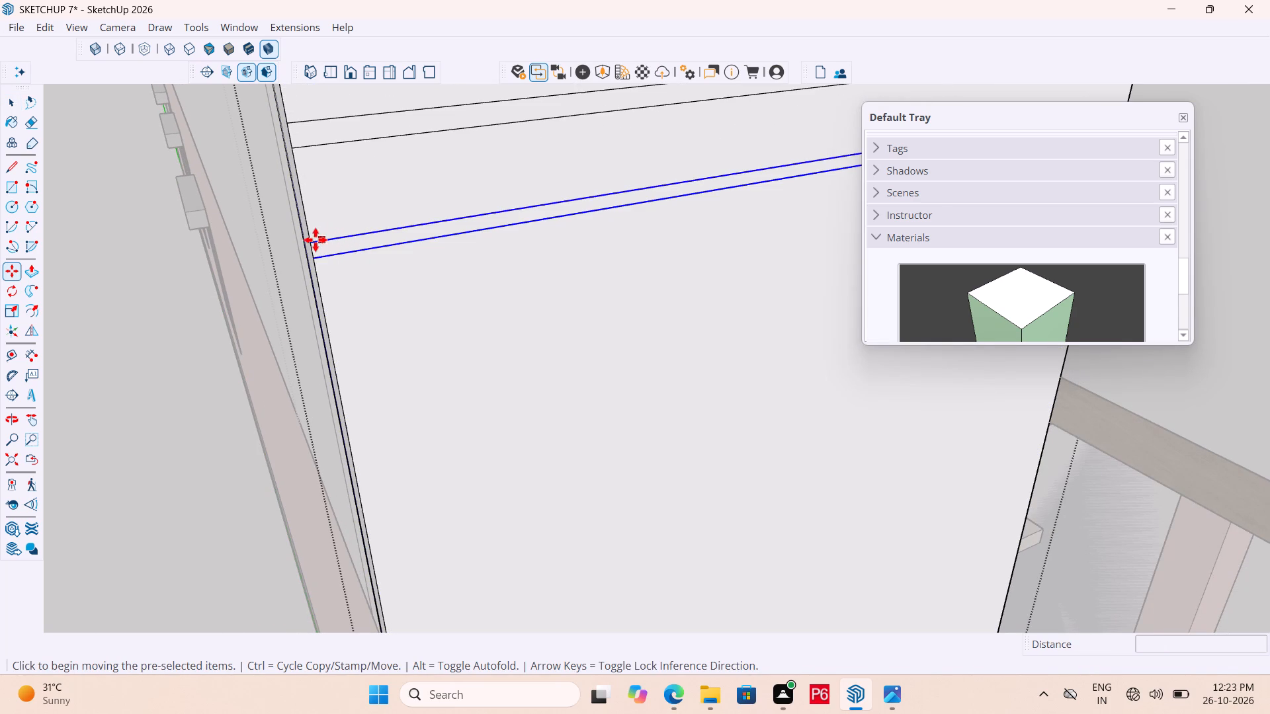
{"action": "left_click", "coordinate": [314, 240]}
{"action": "scroll", "coordinate": [388, 239], "scroll_direction": "down", "scroll_amount": 7}
{"action": "scroll", "coordinate": [368, 195], "scroll_direction": "down", "scroll_amount": 14}
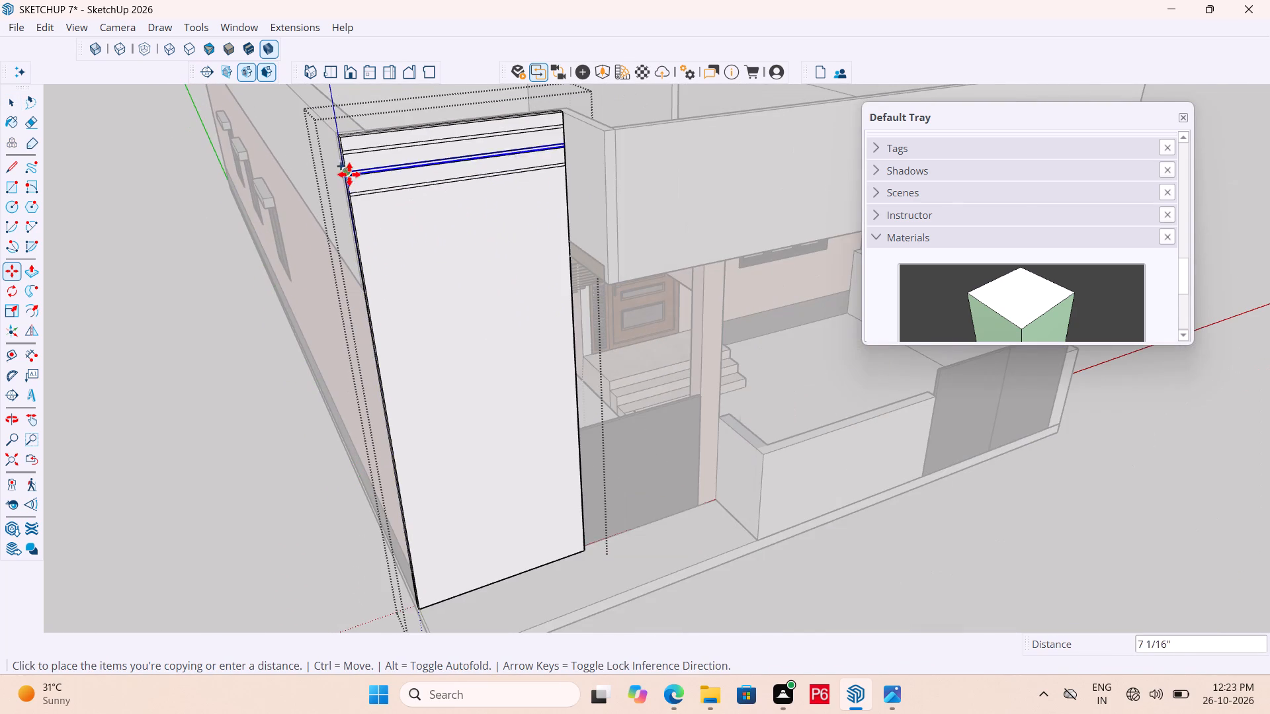
{"action": "scroll", "coordinate": [414, 572], "scroll_direction": "up", "scroll_amount": 6}
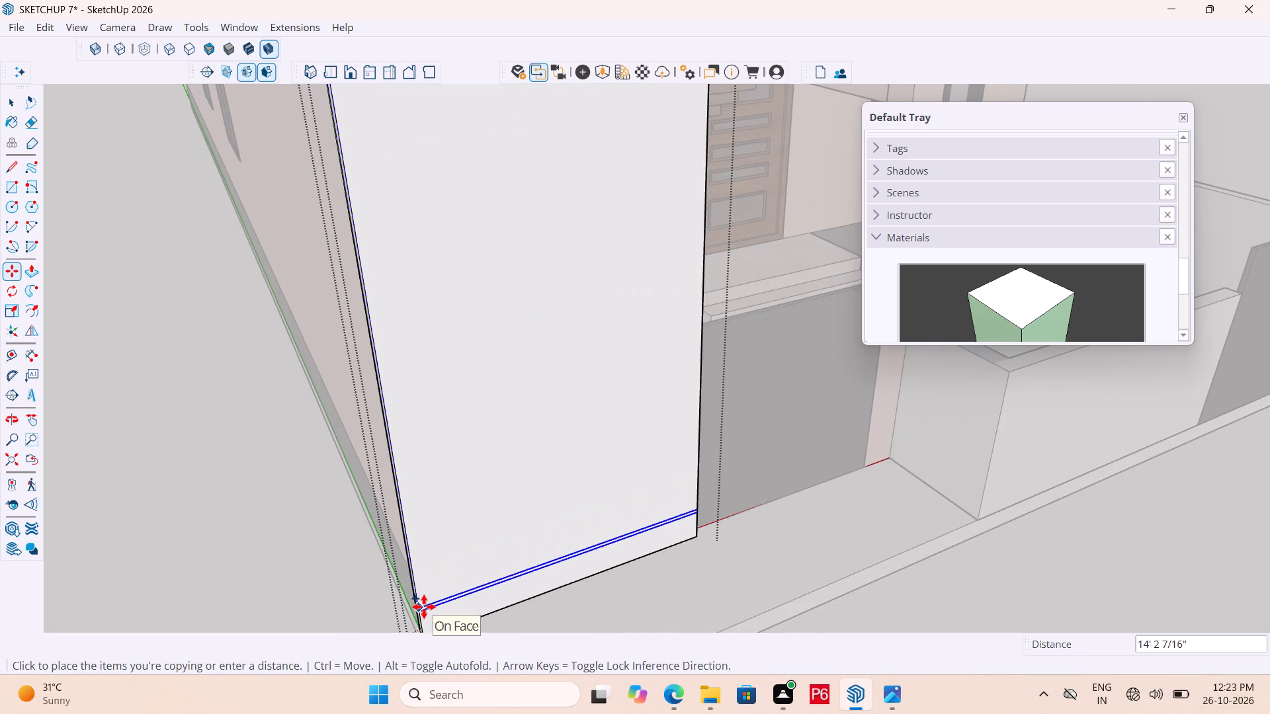
{"action": "left_click", "coordinate": [424, 607]}
{"action": "type", "text": "/20"}
{"action": "key", "text": "Return"}
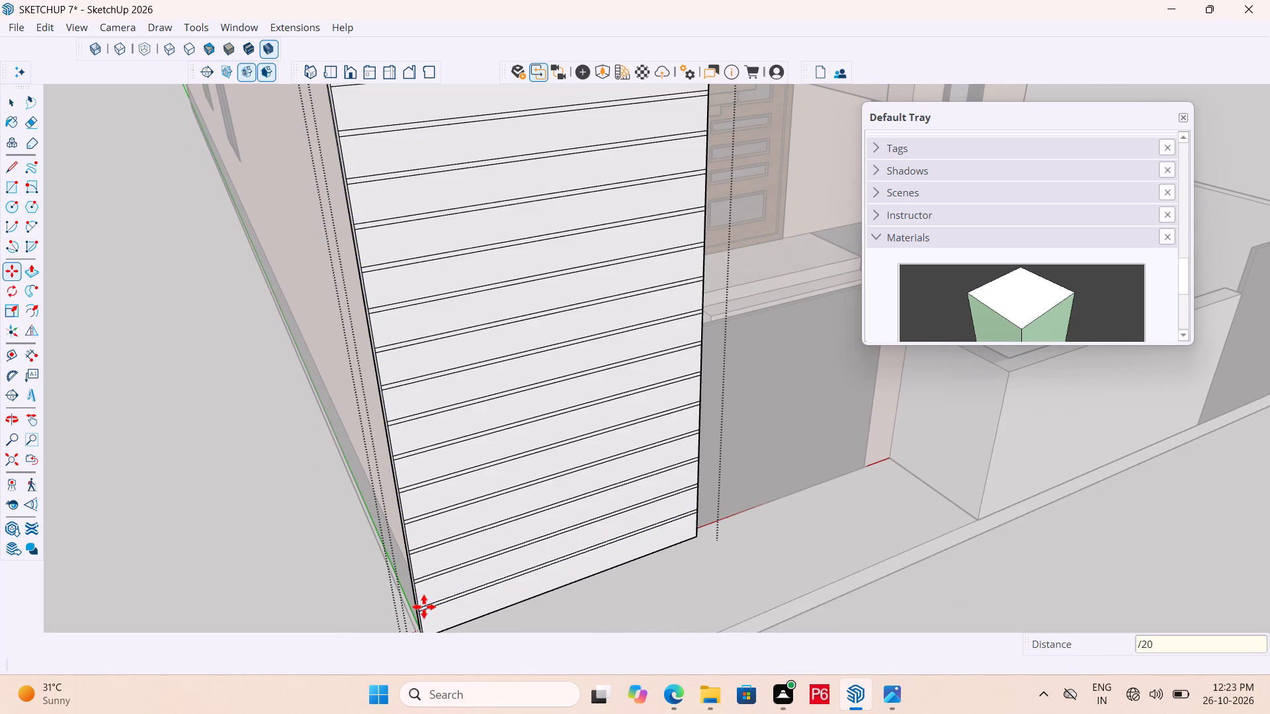
Save the model with the striped stairwell front panel.
{"action": "scroll", "coordinate": [464, 586], "scroll_direction": "down", "scroll_amount": 13}
{"action": "key", "text": "ctrl+s"}
{"action": "key", "text": "ctrl+s"}
{"action": "key", "text": "ctrl+s"}
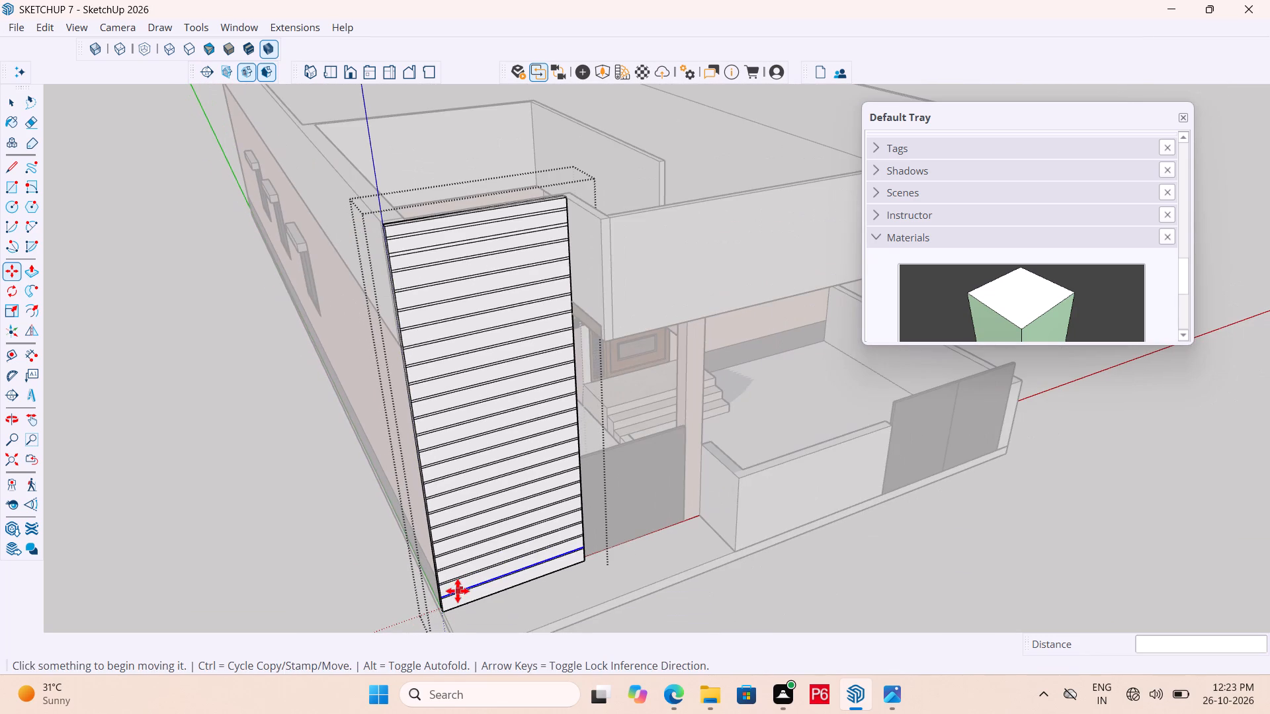
{"action": "key", "text": "ctrl+s"}
Push the topmost narrow strip of the panel inward about 3/4" to form the first horizontal groove.
{"action": "key", "text": "space"}
{"action": "scroll", "coordinate": [384, 266], "scroll_direction": "up", "scroll_amount": 11}
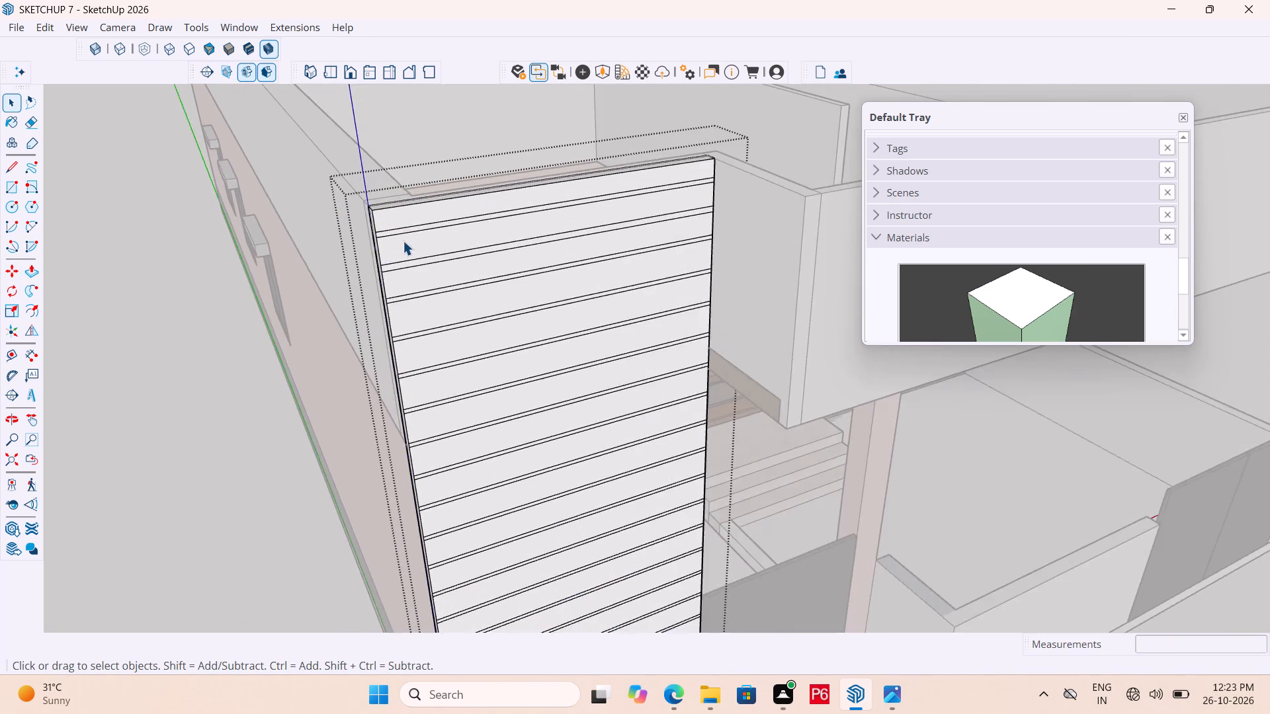
{"action": "scroll", "coordinate": [403, 241], "scroll_direction": "up", "scroll_amount": 5}
{"action": "left_click", "coordinate": [403, 231]}
{"action": "key", "text": "p"}
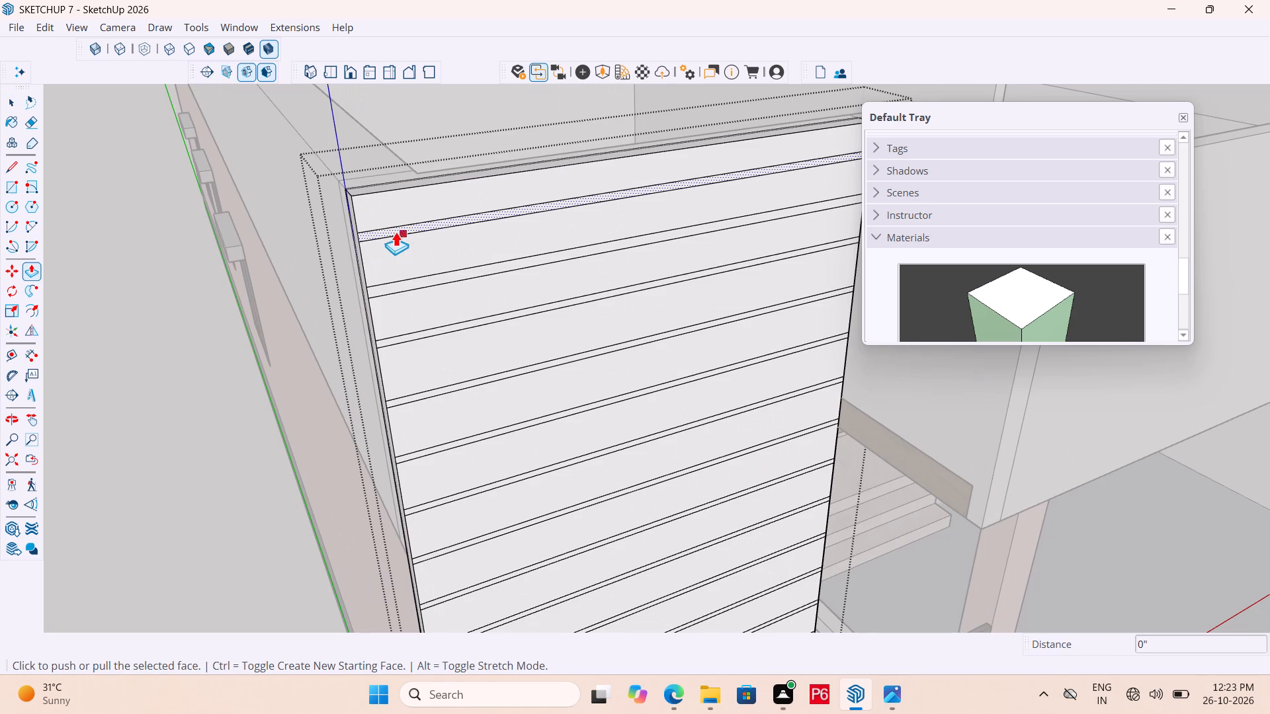
{"action": "left_click", "coordinate": [390, 229]}
{"action": "middle_click_drag", "start_coordinate": [370, 237], "coordinate": [515, 251]}
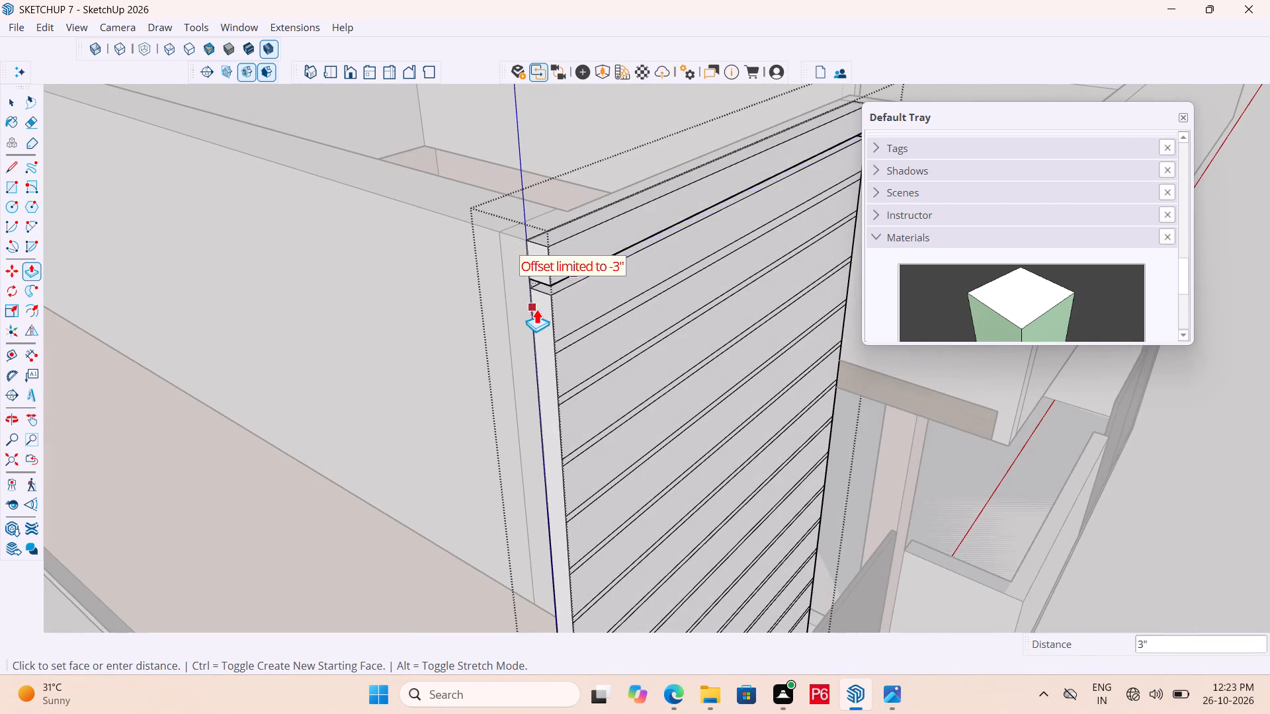
{"action": "scroll", "coordinate": [566, 294], "scroll_direction": "up", "scroll_amount": 4}
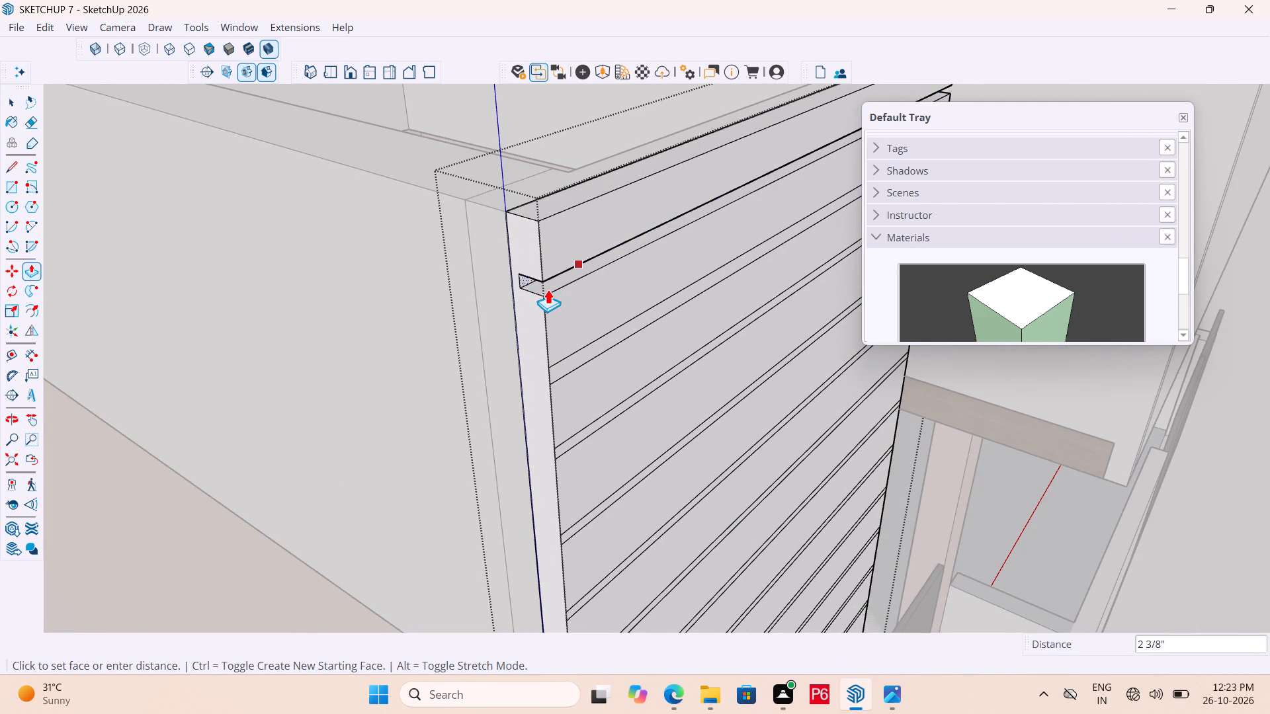
{"action": "scroll", "coordinate": [545, 286], "scroll_direction": "up", "scroll_amount": 5}
{"action": "key", "text": "Escape"}
{"action": "left_click", "coordinate": [566, 270]}
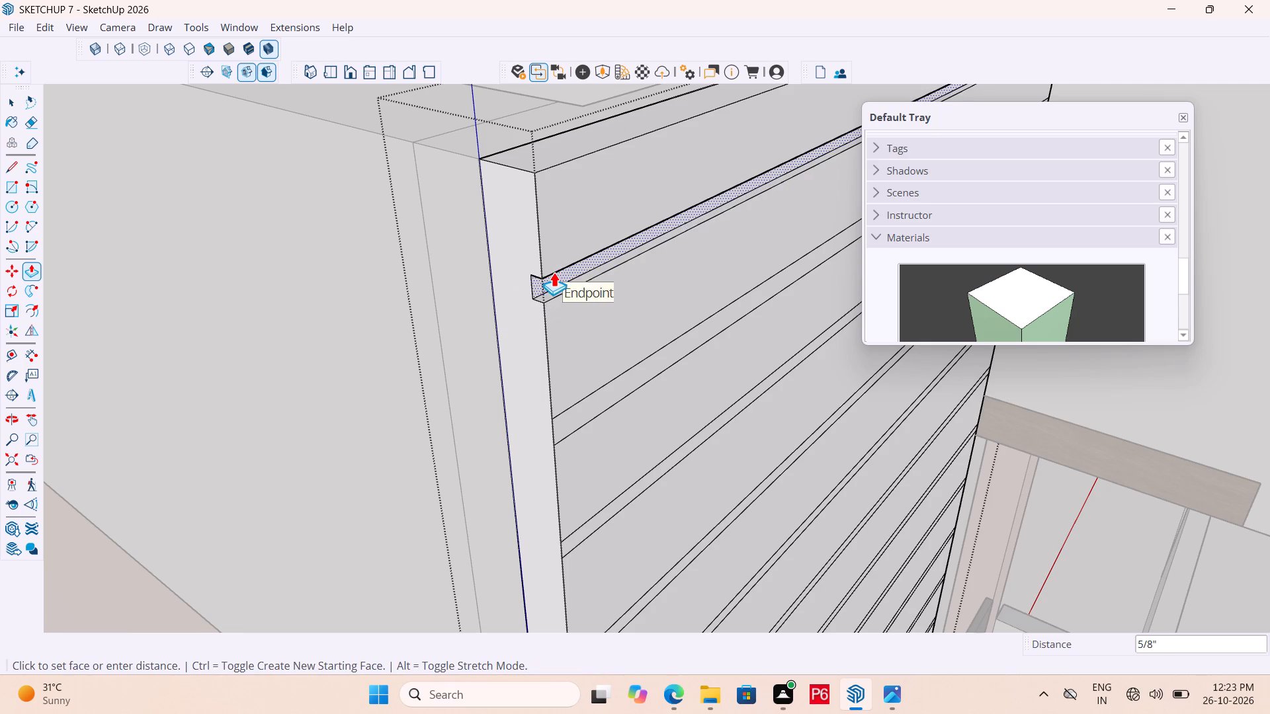
{"action": "left_click", "coordinate": [552, 268]}
Push the second to fifth narrow strips from the top inward by the same depth as the first groove.
{"action": "scroll", "coordinate": [501, 186], "scroll_direction": "down", "scroll_amount": 5}
{"action": "scroll", "coordinate": [575, 335], "scroll_direction": "up", "scroll_amount": 6}
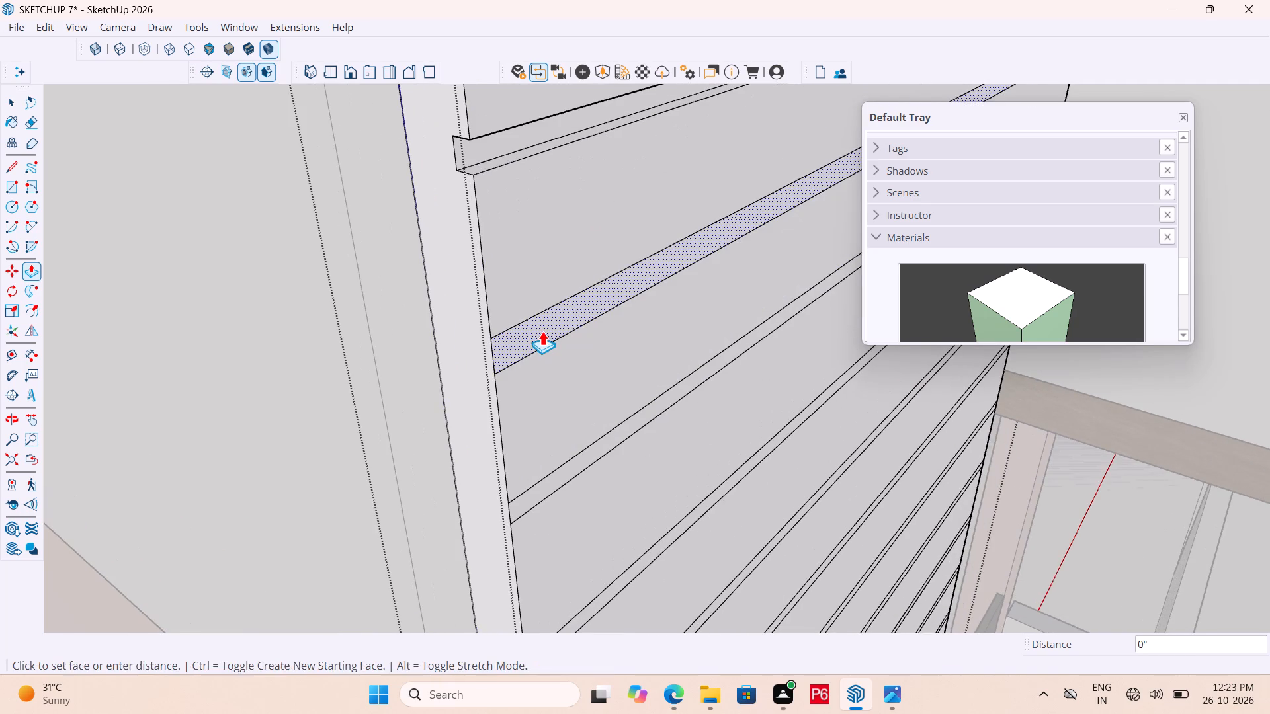
{"action": "double_click", "coordinate": [542, 331]}
{"action": "scroll", "coordinate": [486, 296], "scroll_direction": "down", "scroll_amount": 5}
{"action": "double_click", "coordinate": [521, 426]}
{"action": "scroll", "coordinate": [488, 280], "scroll_direction": "down", "scroll_amount": 3}
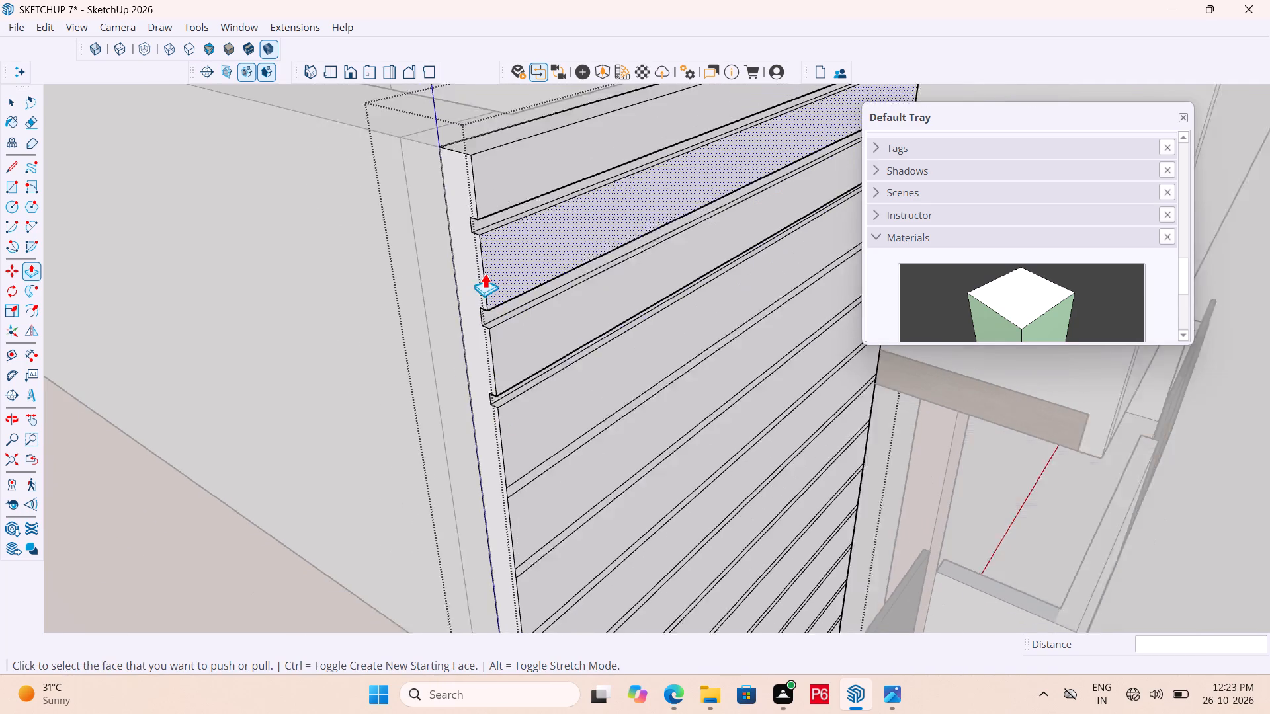
{"action": "scroll", "coordinate": [485, 273], "scroll_direction": "down", "scroll_amount": 2}
{"action": "scroll", "coordinate": [536, 496], "scroll_direction": "up", "scroll_amount": 6}
{"action": "double_click", "coordinate": [515, 397]}
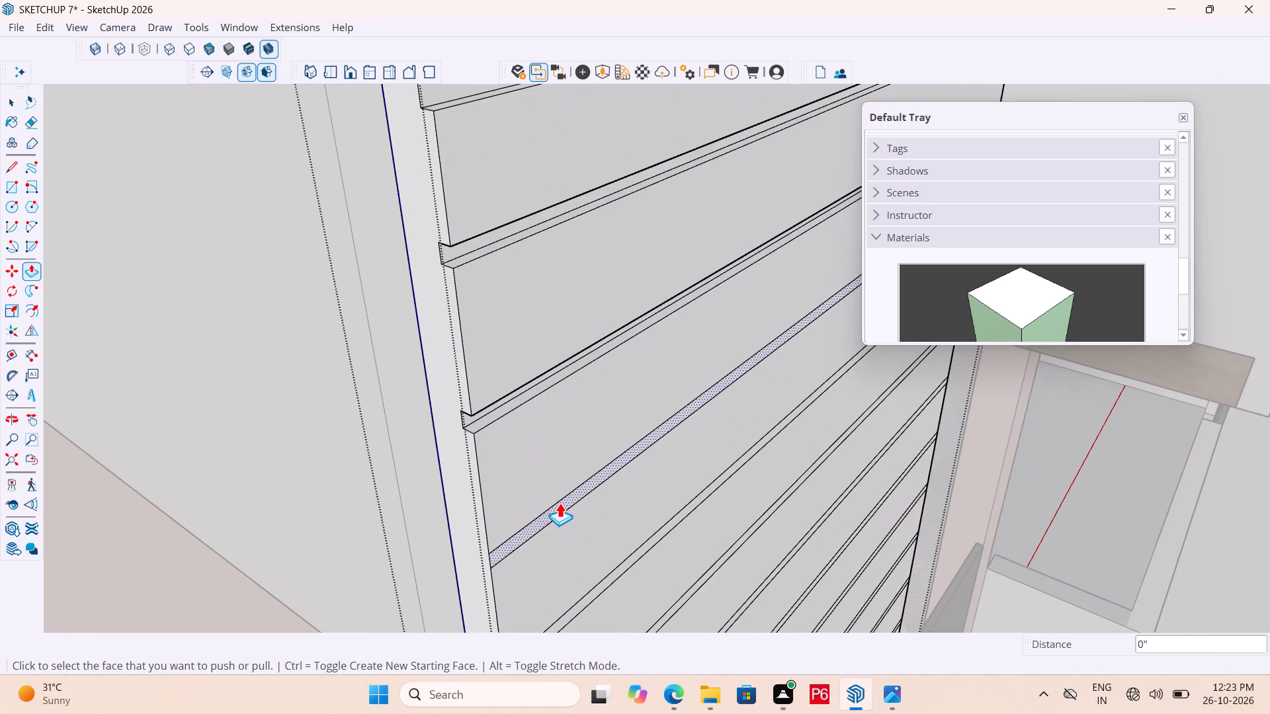
{"action": "double_click", "coordinate": [560, 502]}
Push the next three narrow strips down the panel inward 3/4", matching the depth of the grooves above.
{"action": "scroll", "coordinate": [478, 272], "scroll_direction": "down", "scroll_amount": 7}
{"action": "scroll", "coordinate": [562, 663], "scroll_direction": "up", "scroll_amount": 6}
{"action": "scroll", "coordinate": [568, 588], "scroll_direction": "up", "scroll_amount": 3}
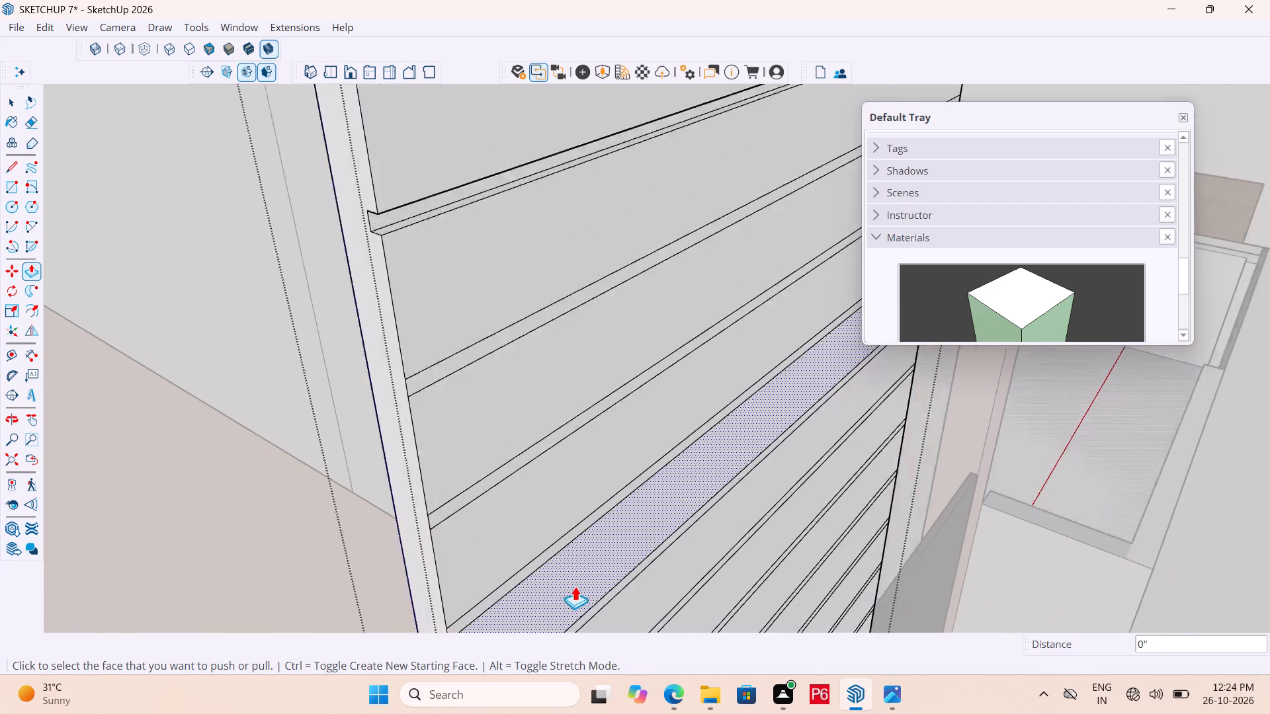
{"action": "scroll", "coordinate": [575, 586], "scroll_direction": "up", "scroll_amount": 3}
{"action": "double_click", "coordinate": [393, 249]}
{"action": "triple_click", "coordinate": [454, 426]}
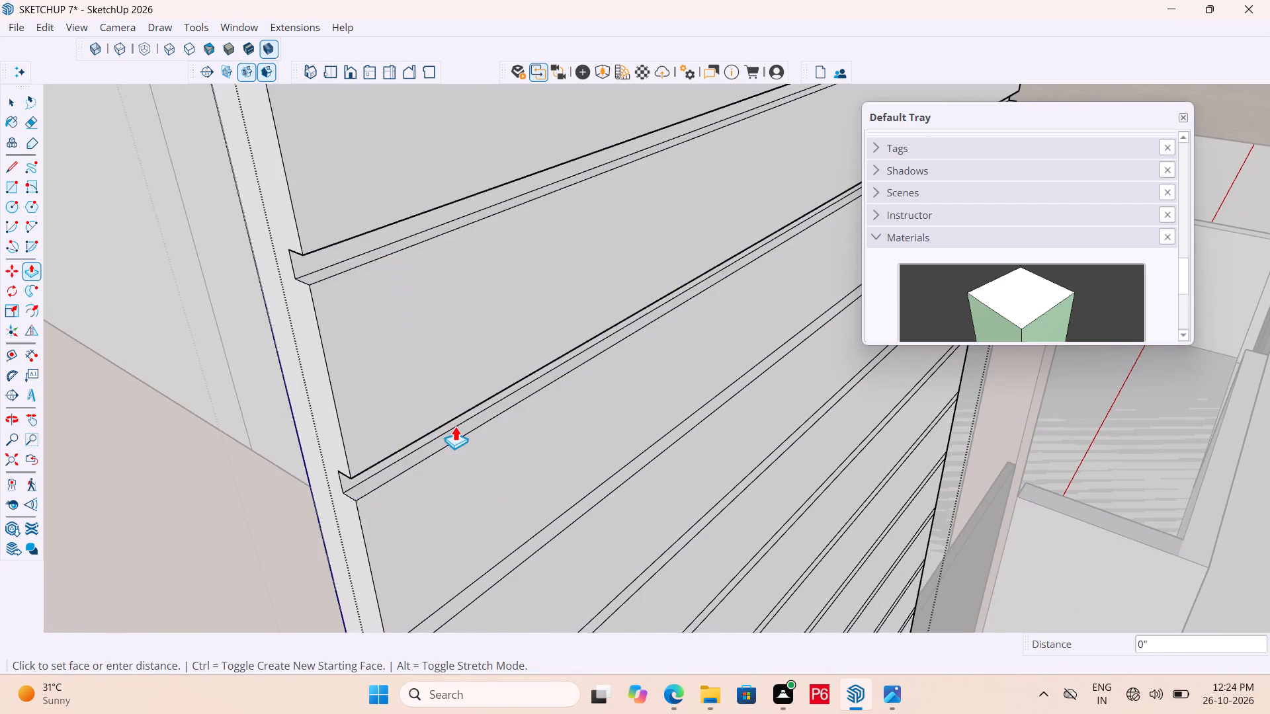
{"action": "left_click", "coordinate": [296, 265]}
{"action": "scroll", "coordinate": [353, 231], "scroll_direction": "down", "scroll_amount": 5}
{"action": "double_click", "coordinate": [393, 513]}
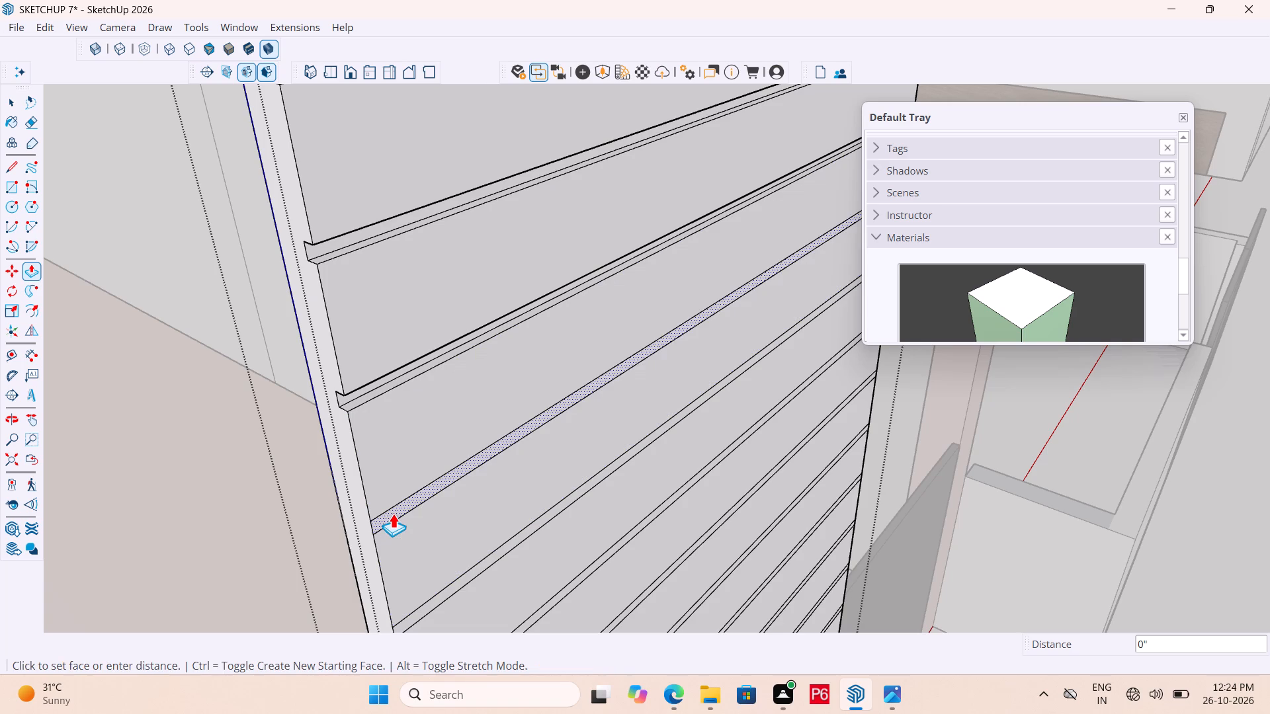
{"action": "scroll", "coordinate": [340, 400], "scroll_direction": "up", "scroll_amount": 6}
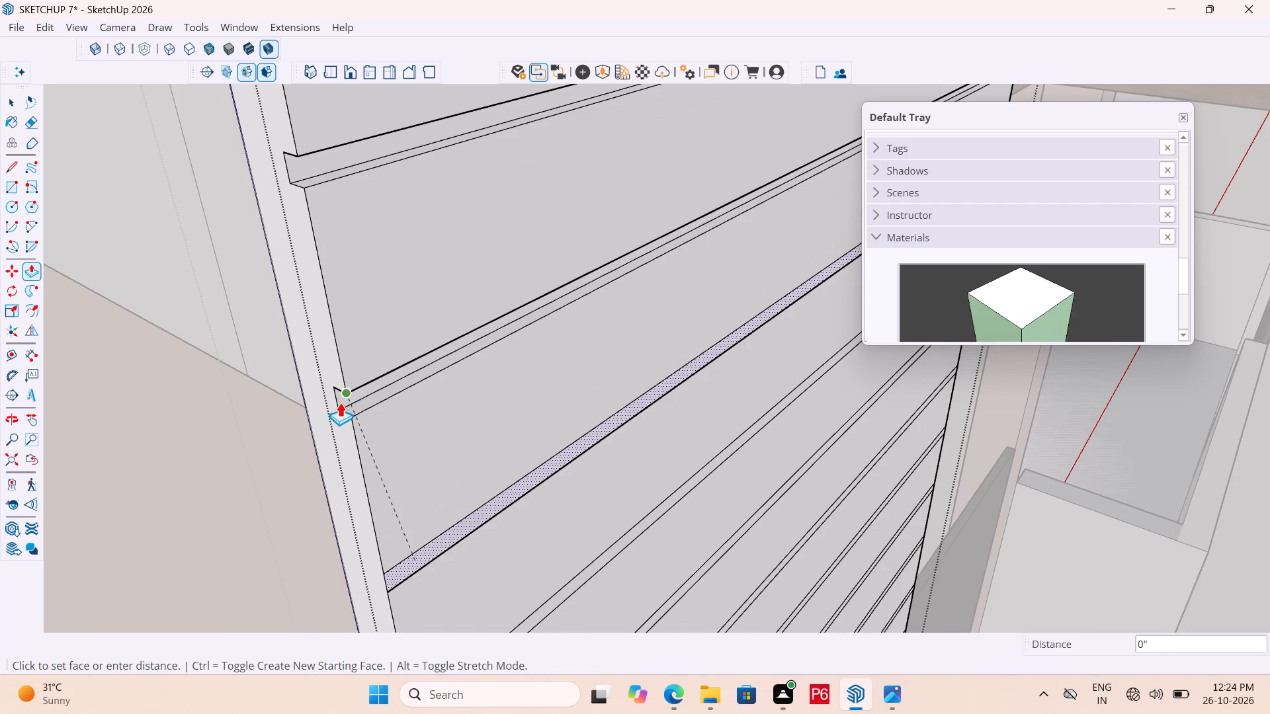
{"action": "left_click", "coordinate": [336, 404]}
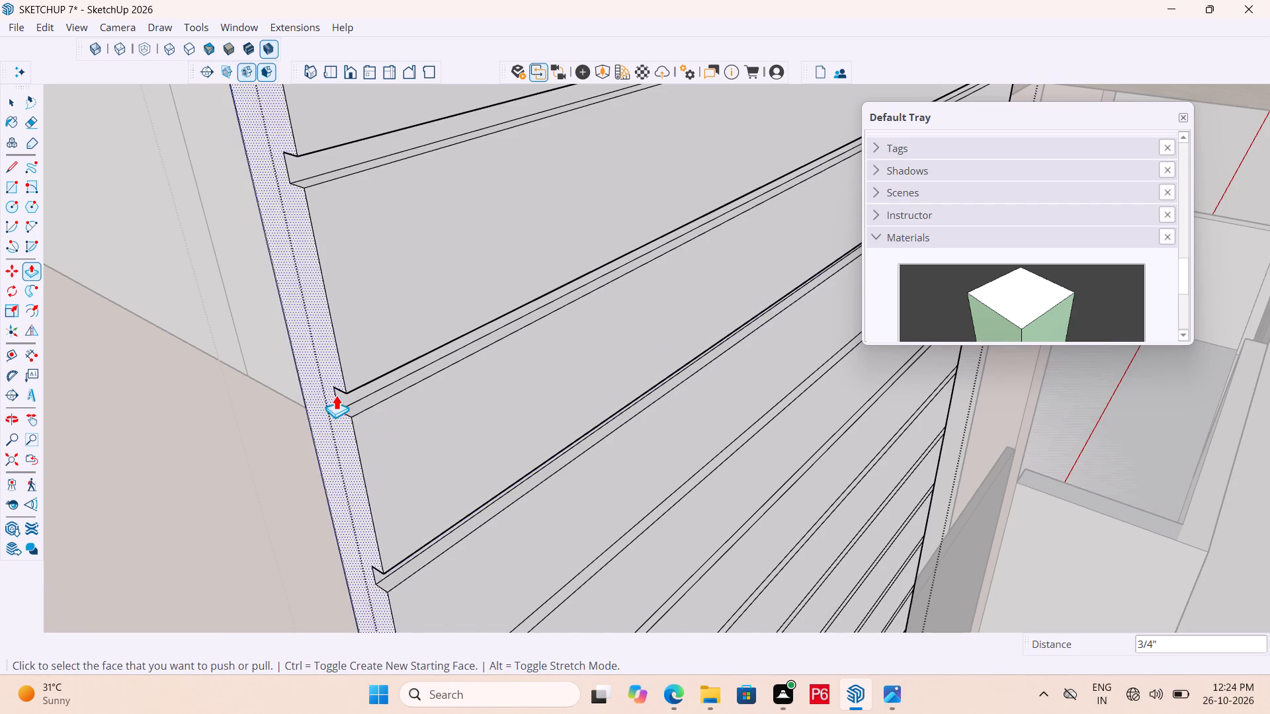
Push the next five narrow strips down the panel inward by the same 3/4" groove depth.
{"action": "scroll", "coordinate": [336, 385], "scroll_direction": "down", "scroll_amount": 14}
{"action": "scroll", "coordinate": [343, 496], "scroll_direction": "up", "scroll_amount": 10}
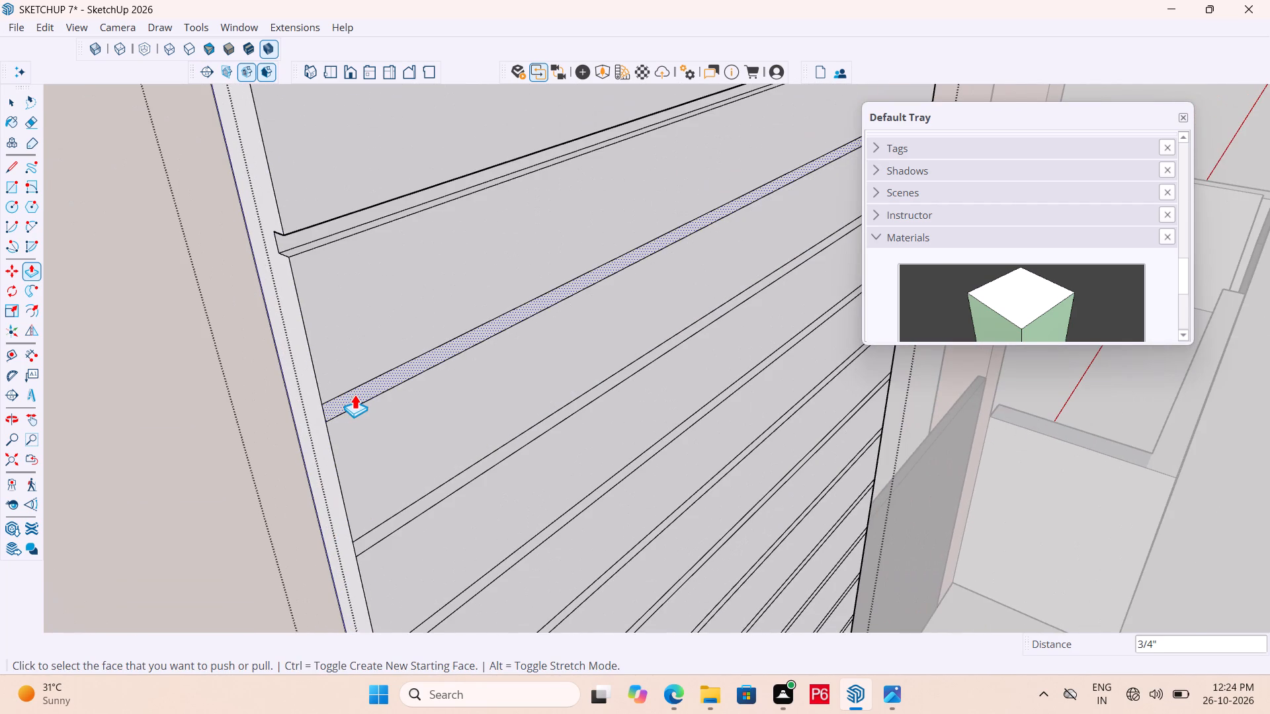
{"action": "double_click", "coordinate": [355, 394]}
{"action": "double_click", "coordinate": [402, 517]}
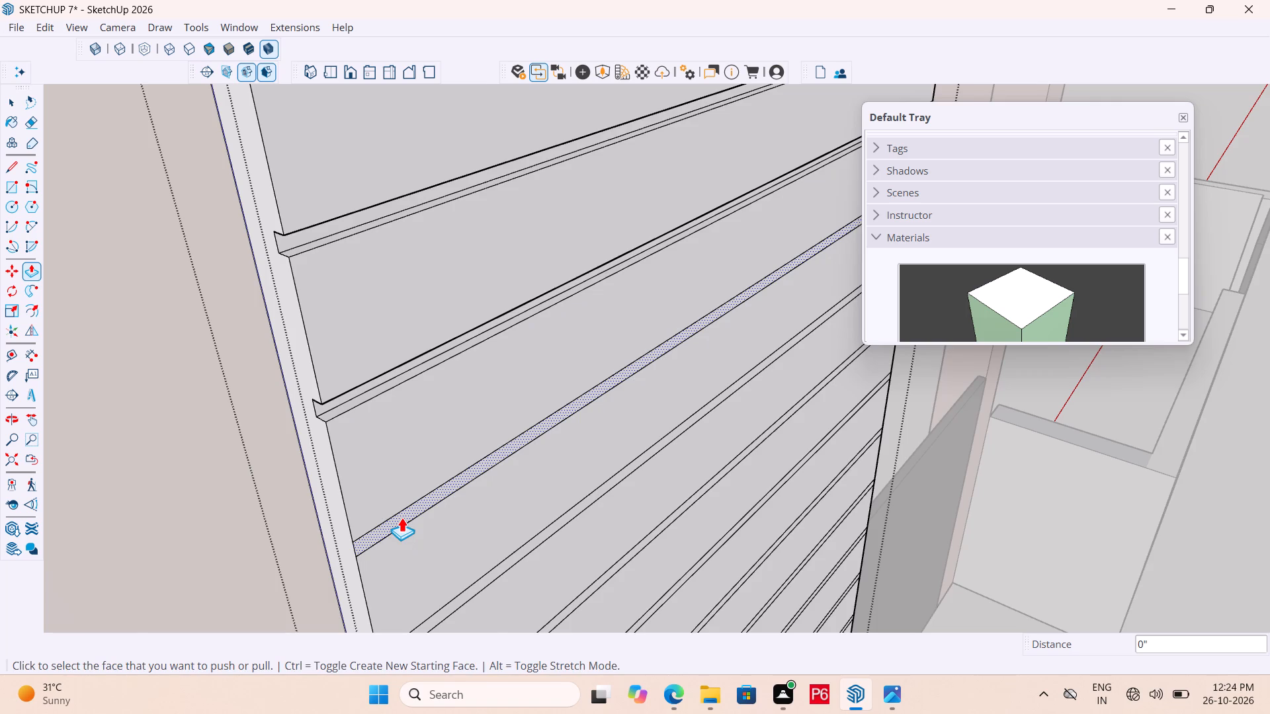
{"action": "scroll", "coordinate": [346, 384], "scroll_direction": "down", "scroll_amount": 6}
{"action": "scroll", "coordinate": [302, 355], "scroll_direction": "down", "scroll_amount": 6}
{"action": "scroll", "coordinate": [427, 550], "scroll_direction": "up", "scroll_amount": 5}
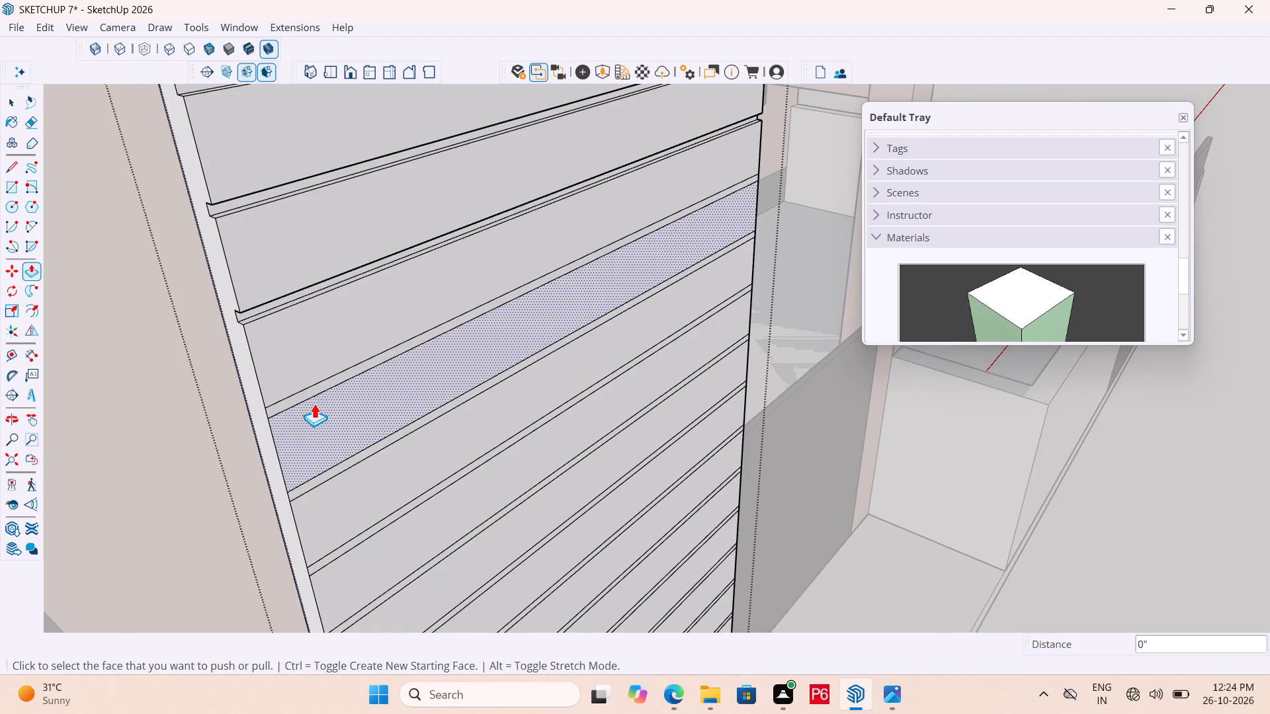
{"action": "double_click", "coordinate": [316, 393]}
{"action": "double_click", "coordinate": [345, 465]}
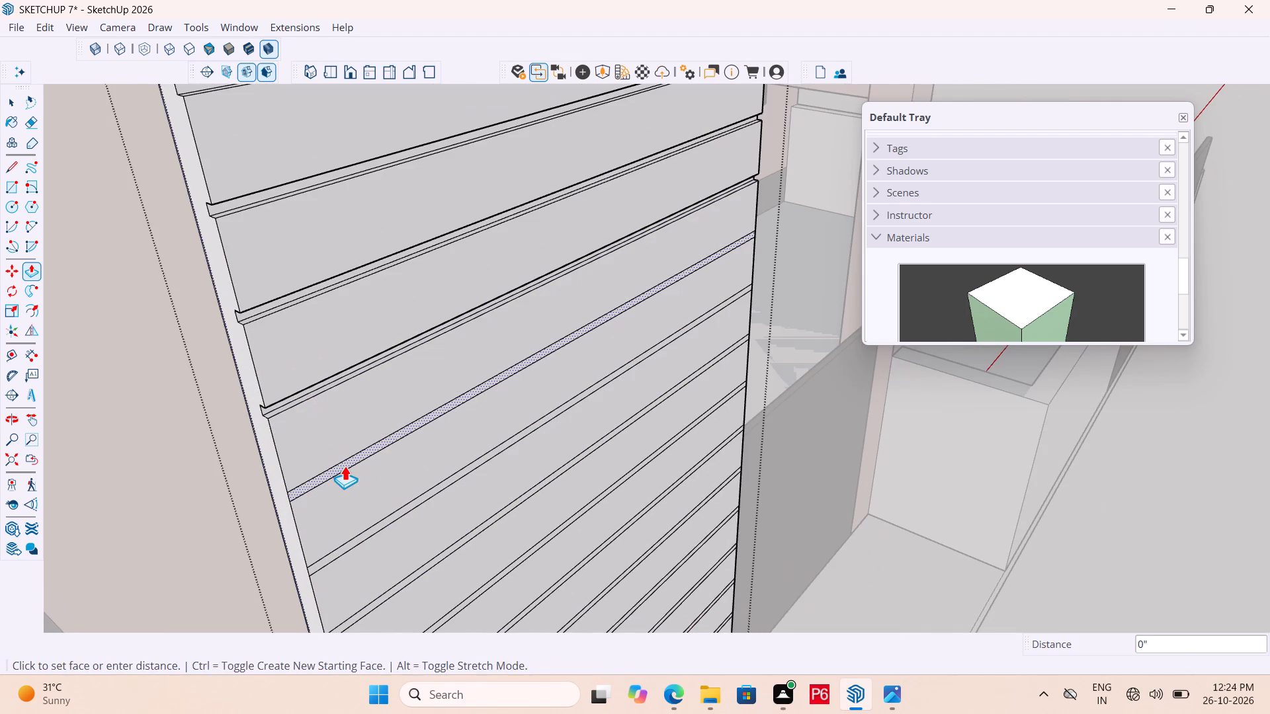
{"action": "double_click", "coordinate": [363, 535]}
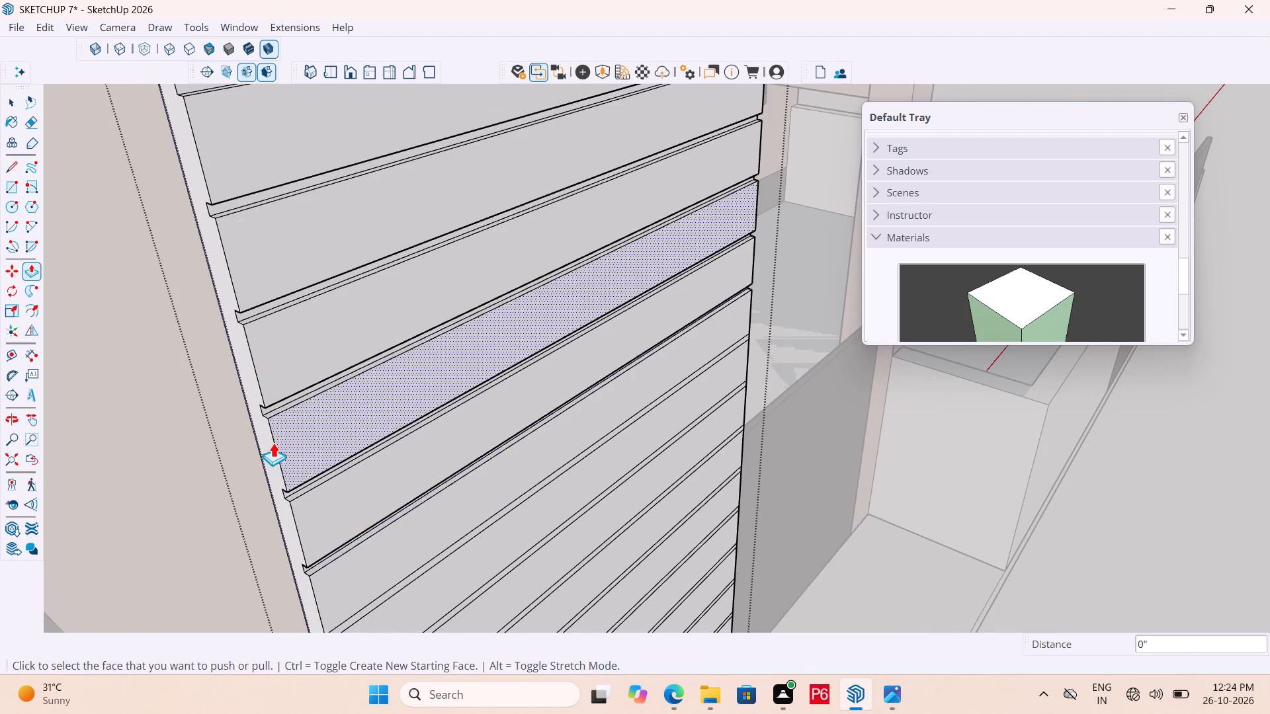
Push the next four narrow strips on the panel's lower half inward 3/4", matching the existing grooves.
{"action": "scroll", "coordinate": [228, 343], "scroll_direction": "down", "scroll_amount": 11}
{"action": "scroll", "coordinate": [325, 547], "scroll_direction": "up", "scroll_amount": 6}
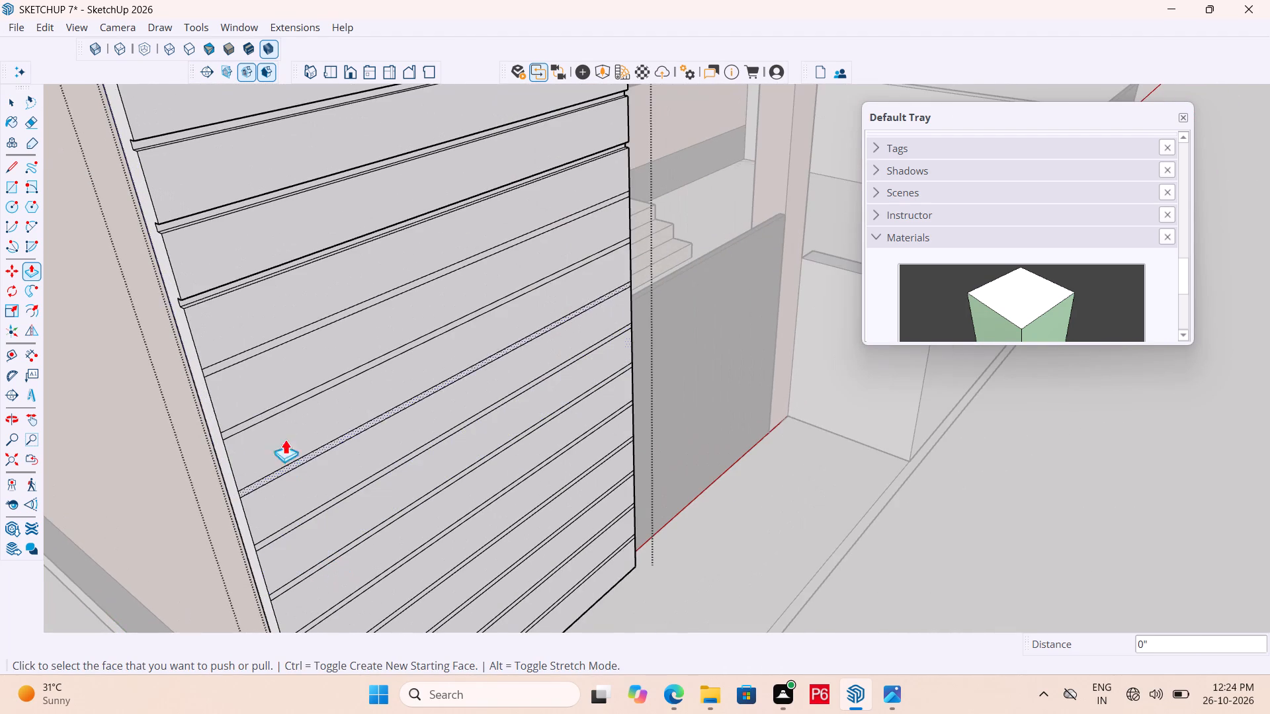
{"action": "double_click", "coordinate": [280, 338]}
{"action": "left_click", "coordinate": [276, 409]}
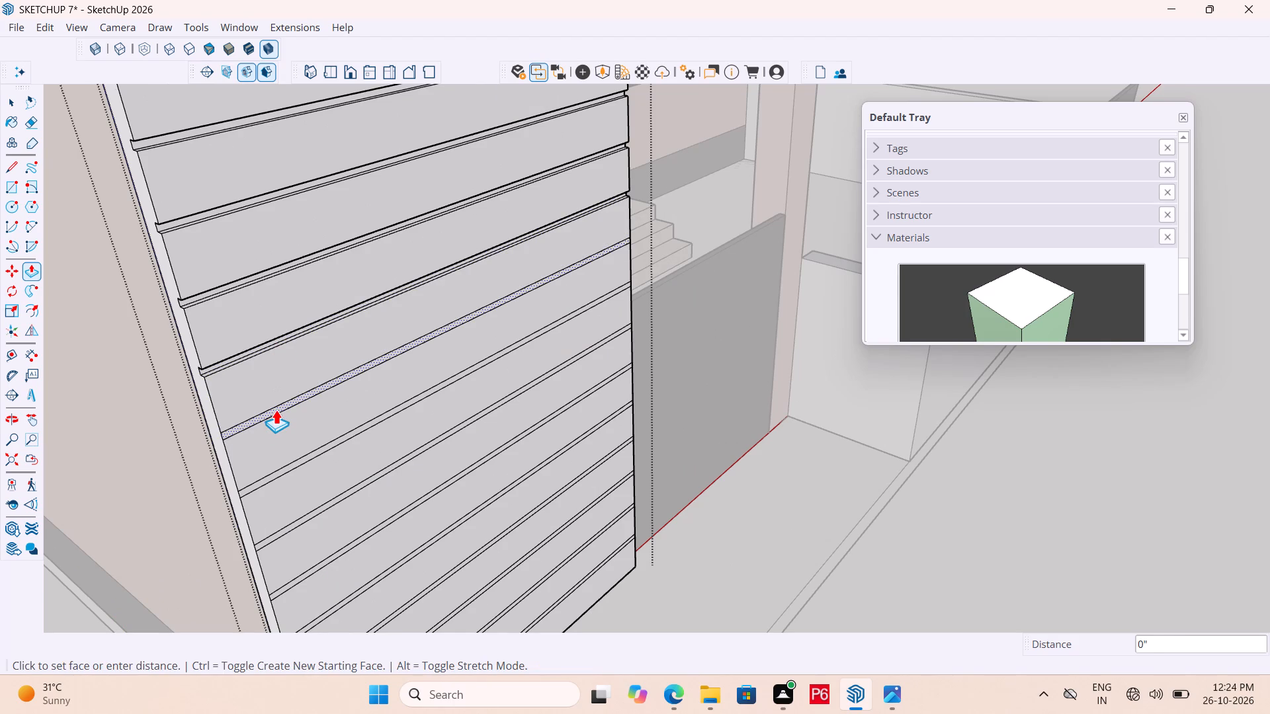
{"action": "scroll", "coordinate": [192, 387], "scroll_direction": "up", "scroll_amount": 11}
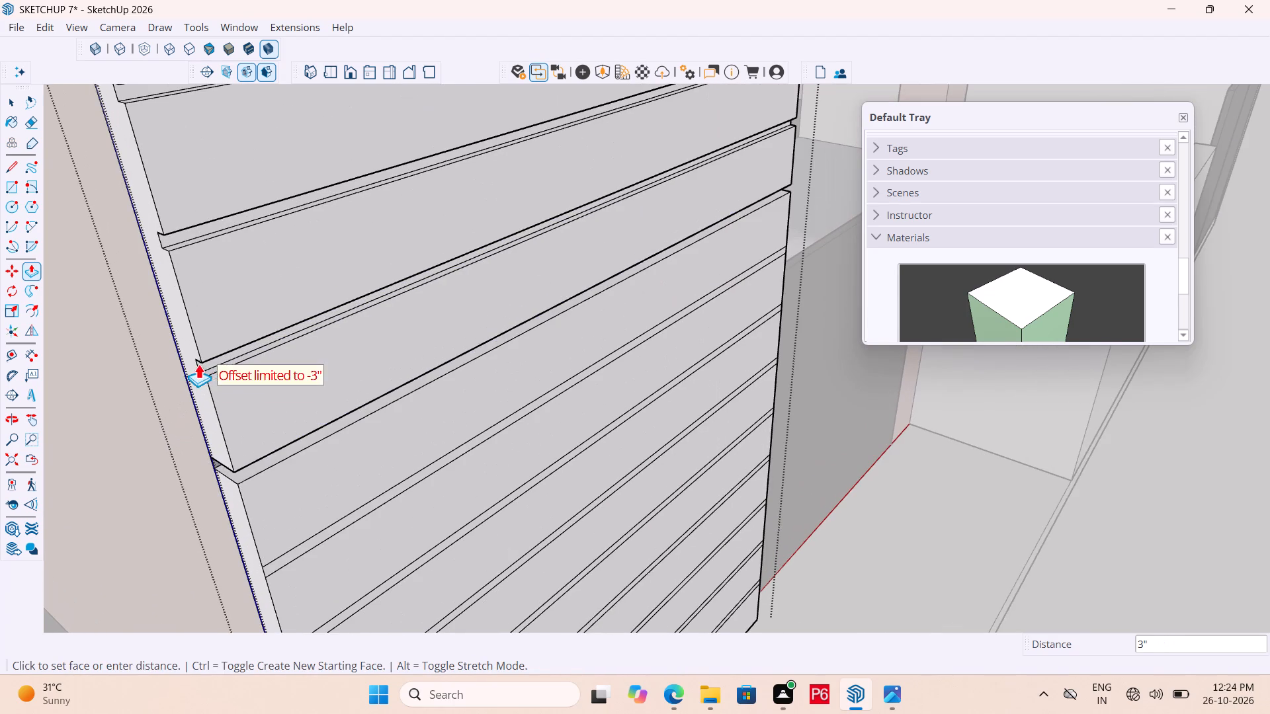
{"action": "left_click", "coordinate": [194, 364]}
{"action": "scroll", "coordinate": [176, 287], "scroll_direction": "down", "scroll_amount": 6}
{"action": "scroll", "coordinate": [282, 489], "scroll_direction": "up", "scroll_amount": 4}
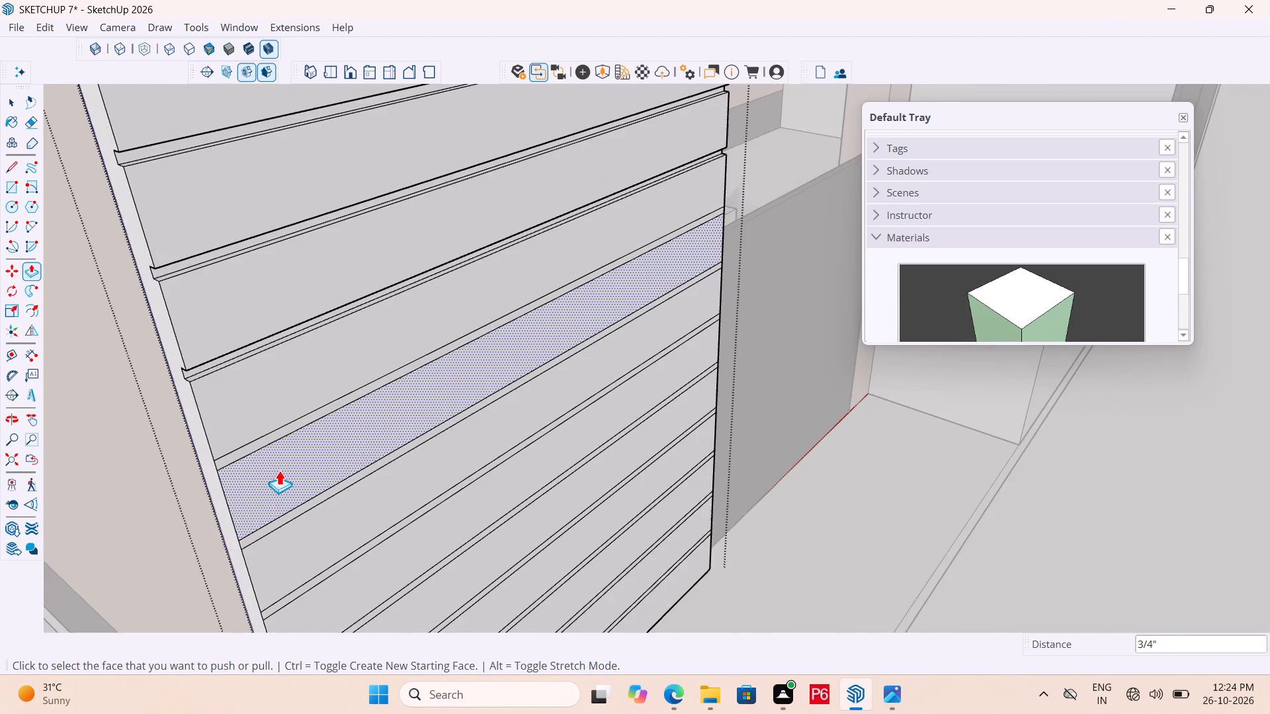
{"action": "double_click", "coordinate": [289, 428]}
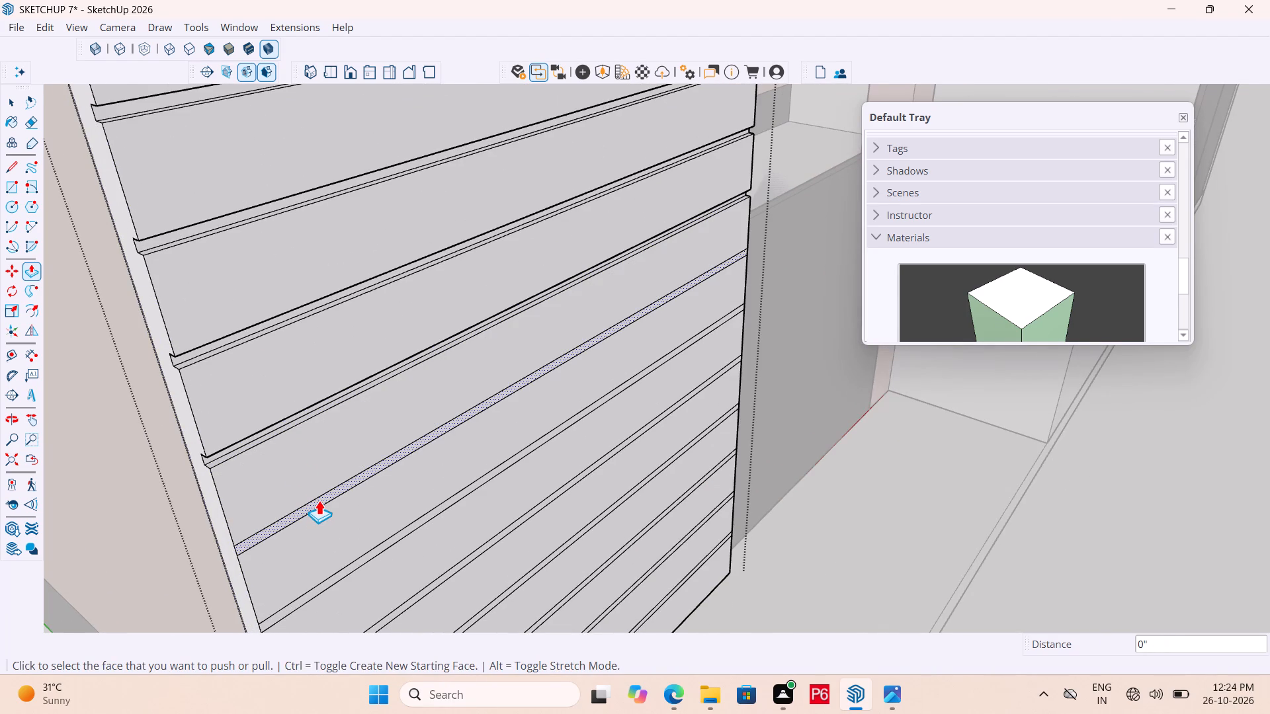
{"action": "triple_click", "coordinate": [319, 500]}
{"action": "scroll", "coordinate": [211, 524], "scroll_direction": "up", "scroll_amount": 6}
{"action": "left_click", "coordinate": [194, 424]}
Push the next two narrow strips toward the panel's base inward 3/4", matching the grooves above.
{"action": "scroll", "coordinate": [216, 295], "scroll_direction": "down", "scroll_amount": 11}
{"action": "scroll", "coordinate": [336, 516], "scroll_direction": "up", "scroll_amount": 6}
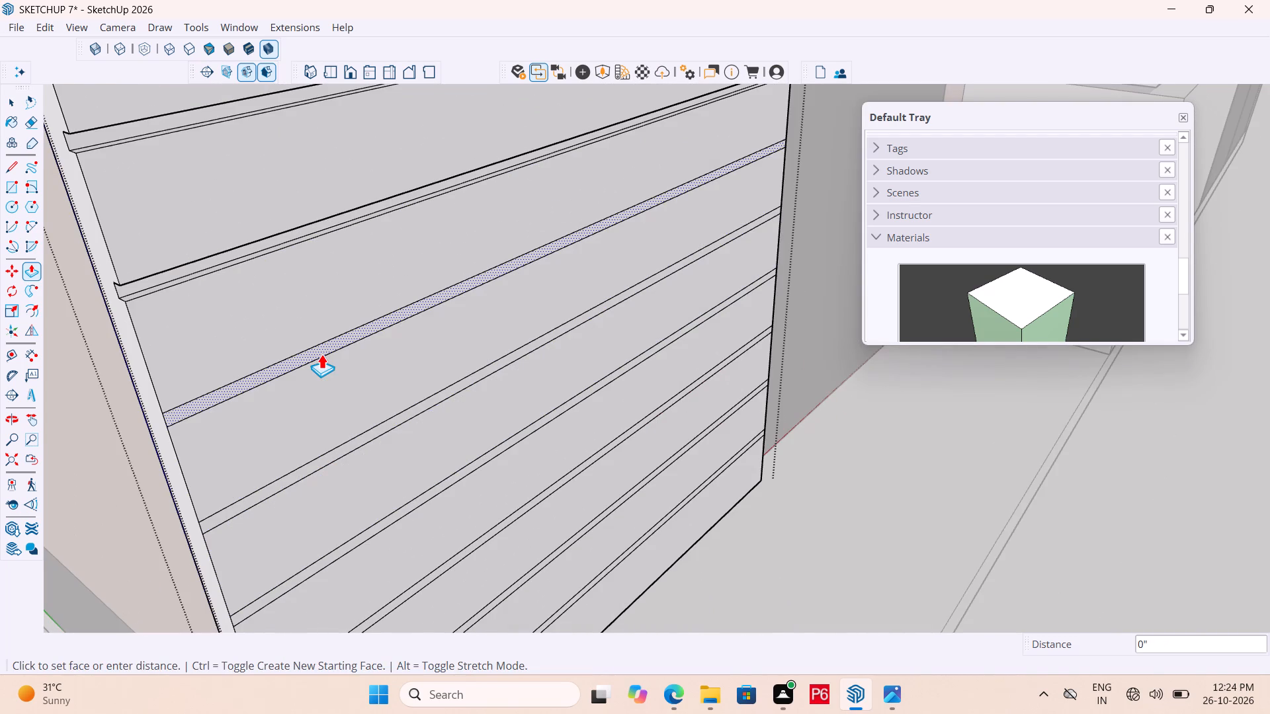
{"action": "double_click", "coordinate": [321, 354]}
{"action": "scroll", "coordinate": [120, 297], "scroll_direction": "up", "scroll_amount": 5}
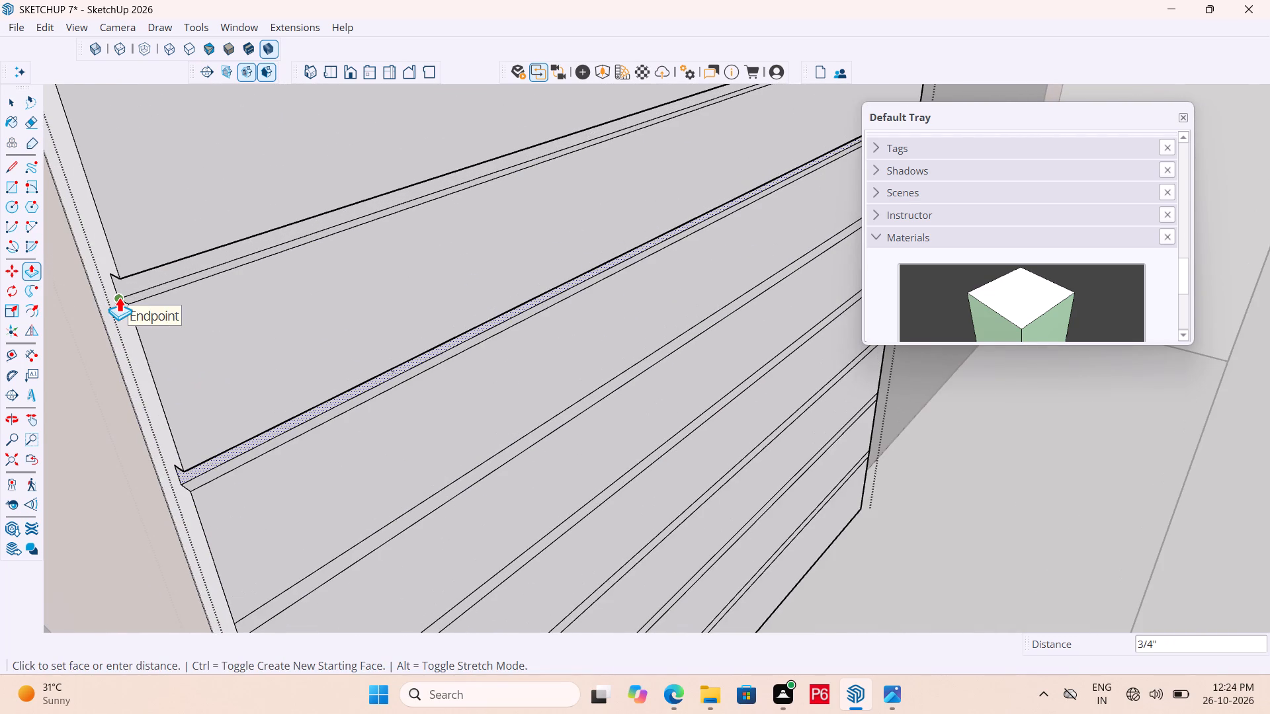
{"action": "left_click", "coordinate": [119, 297]}
{"action": "scroll", "coordinate": [166, 205], "scroll_direction": "down", "scroll_amount": 11}
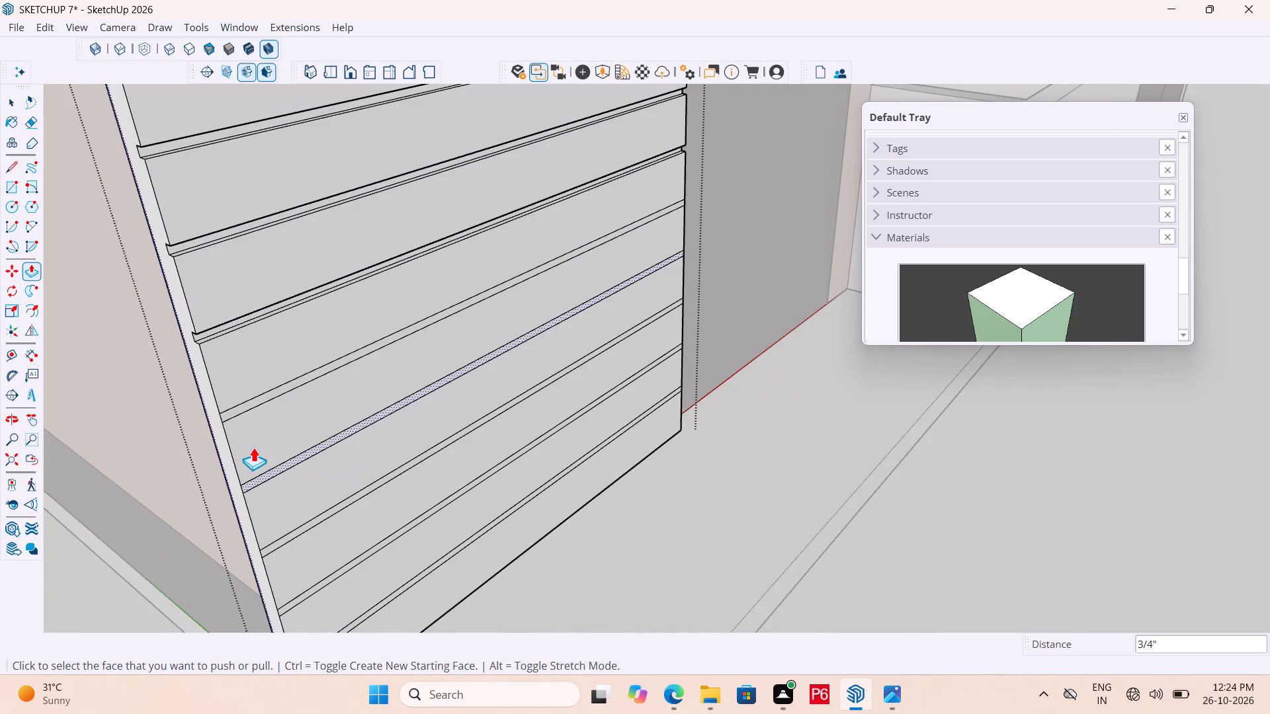
{"action": "double_click", "coordinate": [264, 397]}
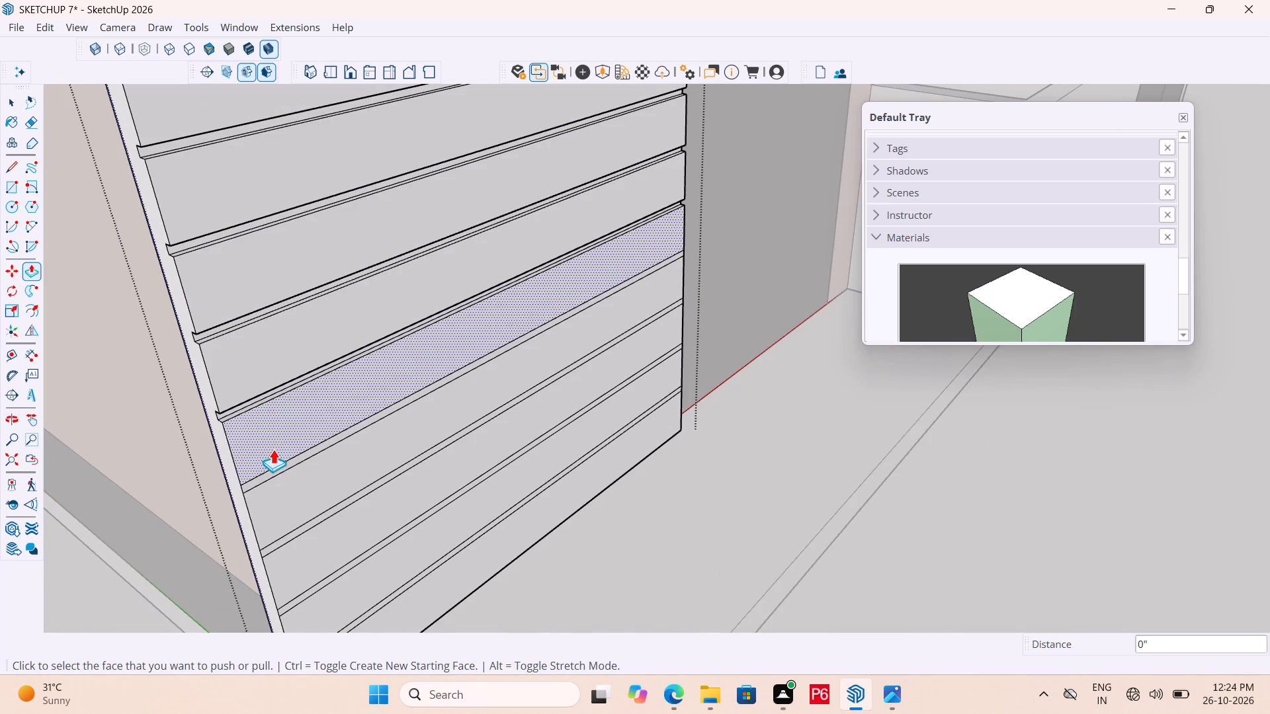
Push the last four narrow strips at the panel's base inward 3/4", matching the grooves above.
{"action": "double_click", "coordinate": [281, 466]}
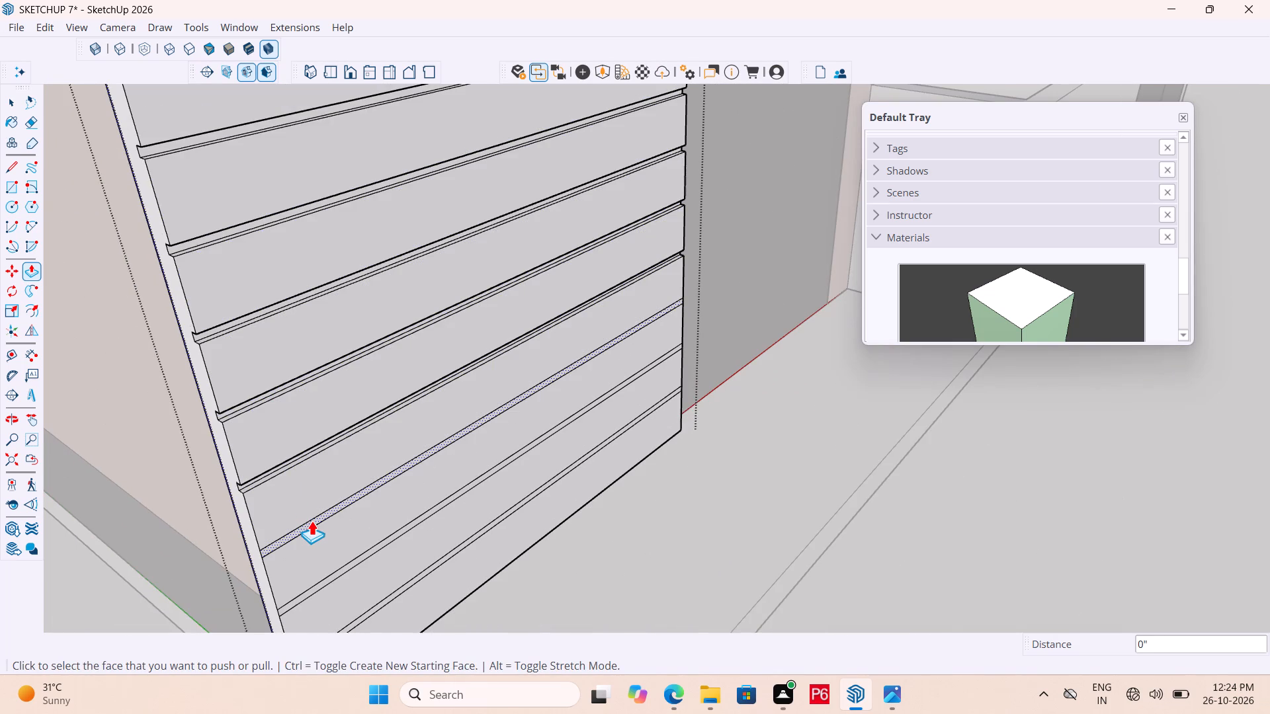
{"action": "double_click", "coordinate": [312, 520]}
{"action": "scroll", "coordinate": [190, 389], "scroll_direction": "down", "scroll_amount": 4}
{"action": "scroll", "coordinate": [300, 542], "scroll_direction": "up", "scroll_amount": 6}
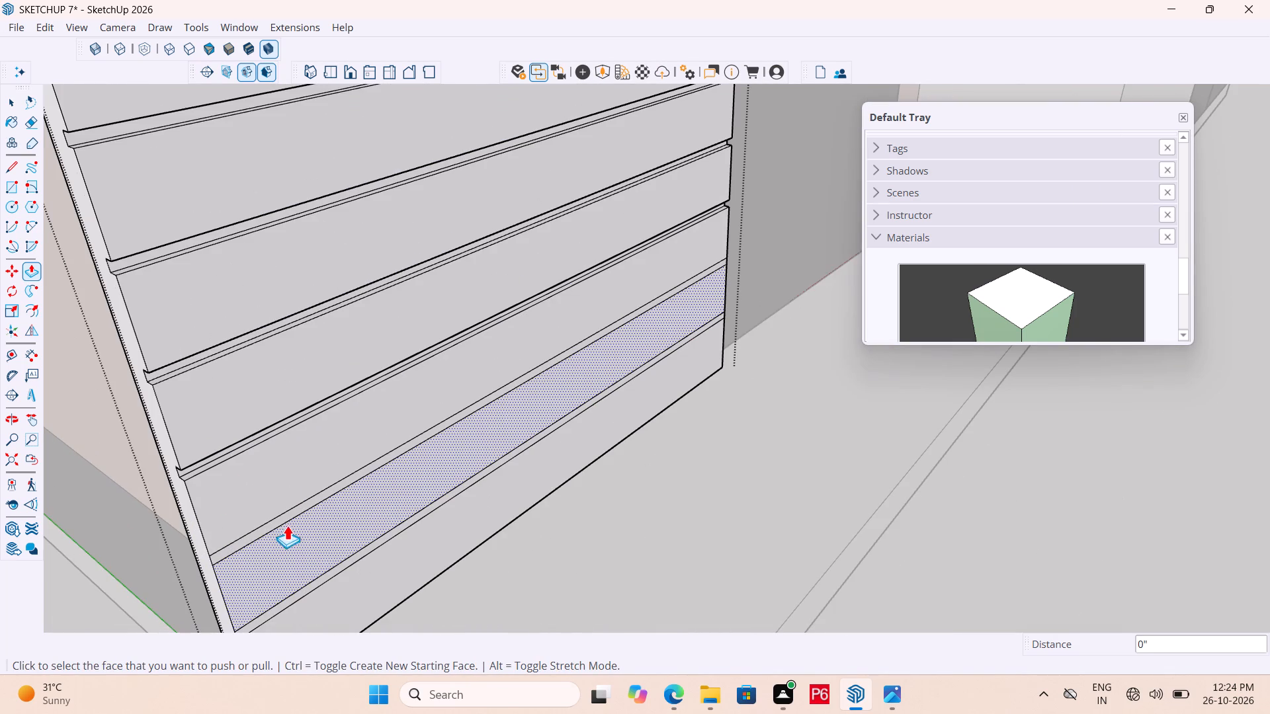
{"action": "double_click", "coordinate": [285, 516]}
{"action": "scroll", "coordinate": [285, 483], "scroll_direction": "down", "scroll_amount": 4}
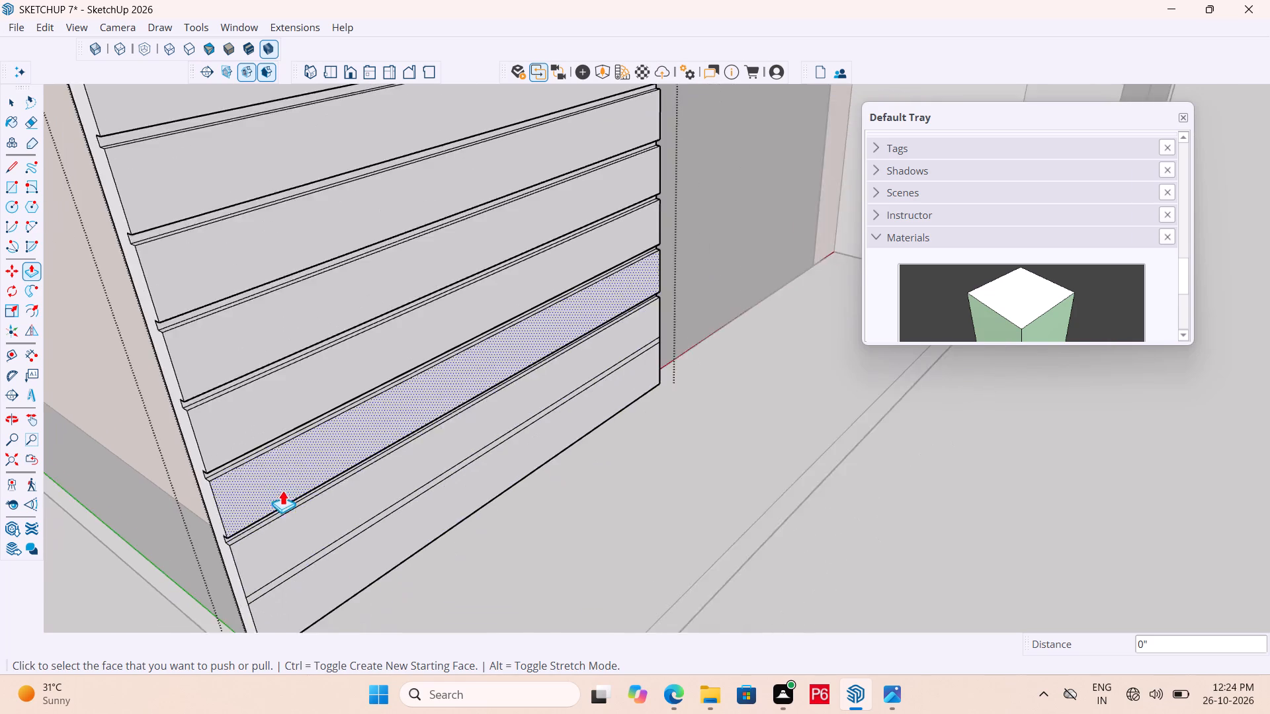
{"action": "scroll", "coordinate": [330, 551], "scroll_direction": "up", "scroll_amount": 5}
{"action": "double_click", "coordinate": [312, 541]}
{"action": "scroll", "coordinate": [314, 533], "scroll_direction": "down", "scroll_amount": 2}
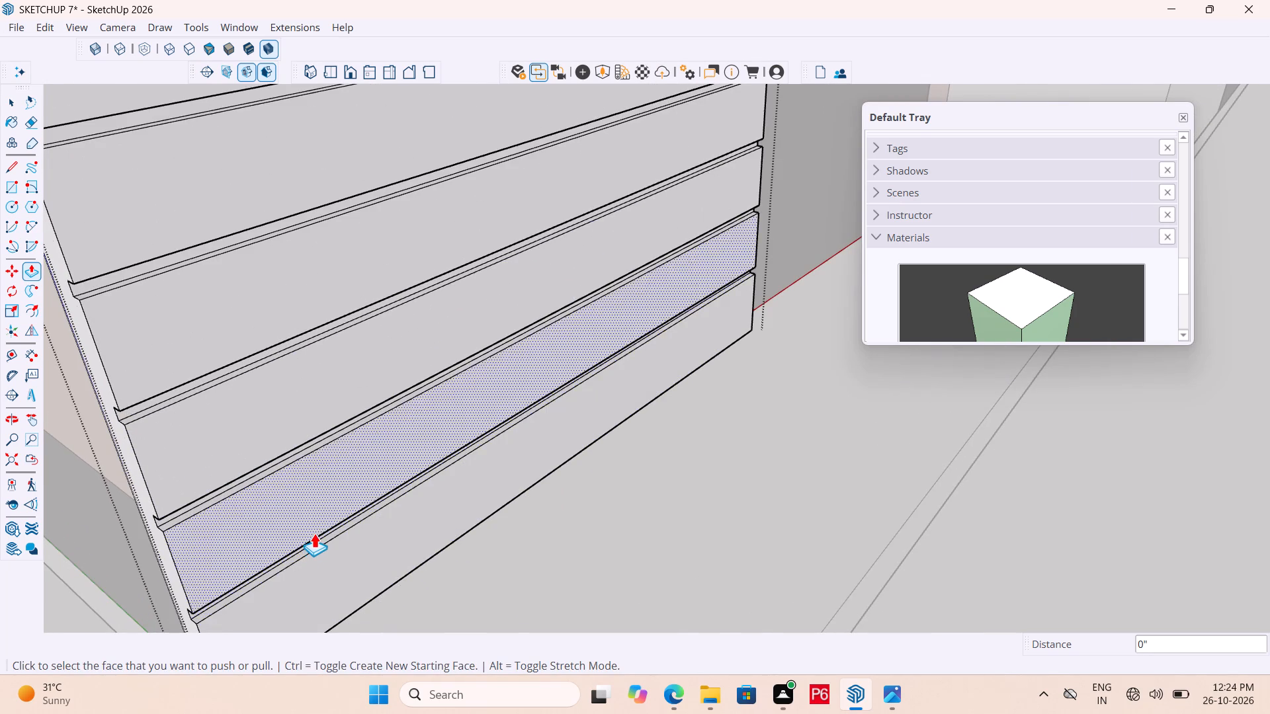
{"action": "scroll", "coordinate": [314, 533], "scroll_direction": "down", "scroll_amount": 2}
Save the model and leave the grooved panel's group editing.
{"action": "key", "text": "ctrl+s"}
{"action": "key", "text": "ctrl+s"}
{"action": "key", "text": "ctrl+s"}
{"action": "key", "text": "ctrl+s"}
{"action": "key", "text": "ctrl+s"}
{"action": "key", "text": "ctrl+s"}
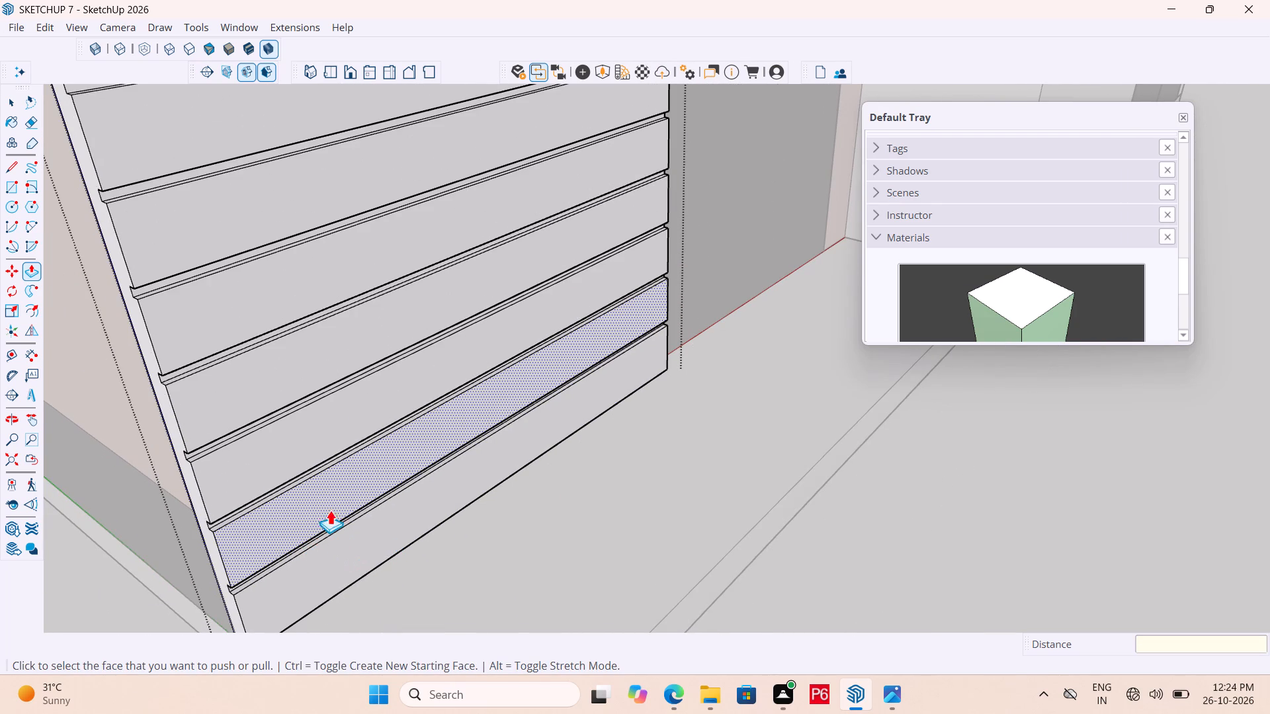
{"action": "middle_click_drag", "start_coordinate": [330, 509], "coordinate": [462, 479]}
{"action": "scroll", "coordinate": [464, 481], "scroll_direction": "down", "scroll_amount": 1}
{"action": "middle_click_drag", "start_coordinate": [501, 526], "coordinate": [484, 520]}
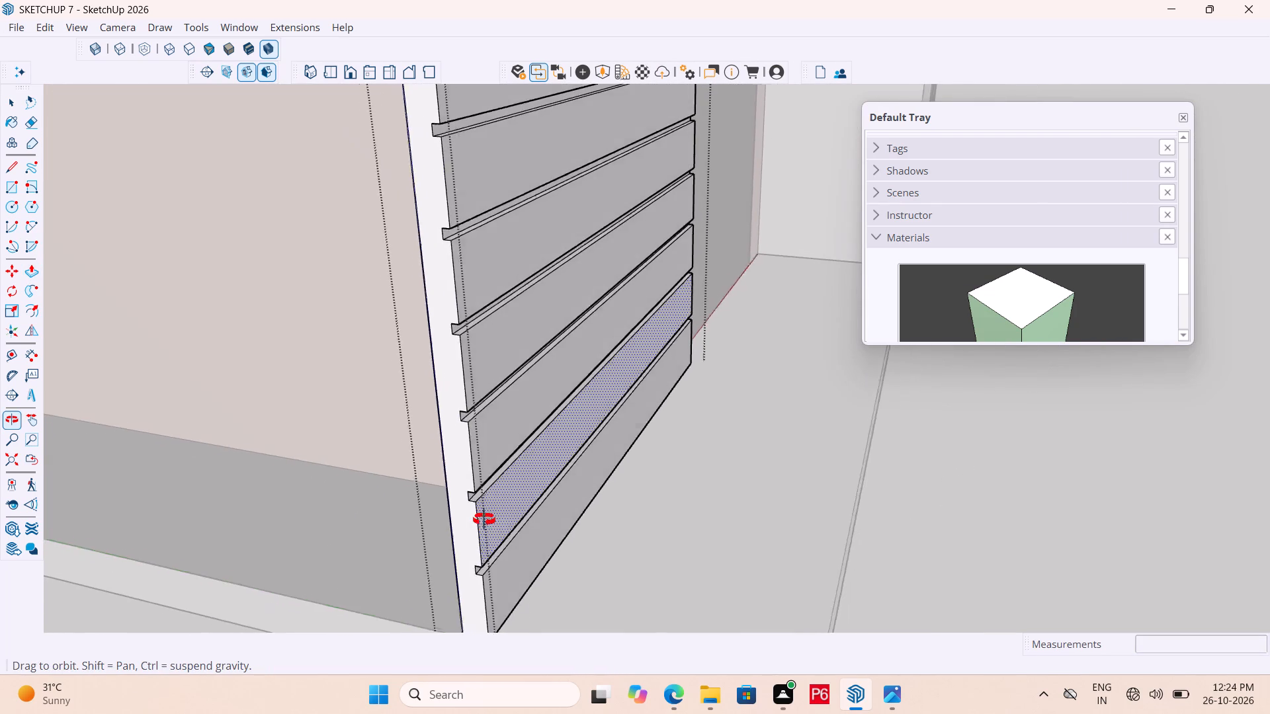
{"action": "middle_click_drag", "start_coordinate": [484, 520], "coordinate": [467, 475]}
{"action": "key", "text": "space"}
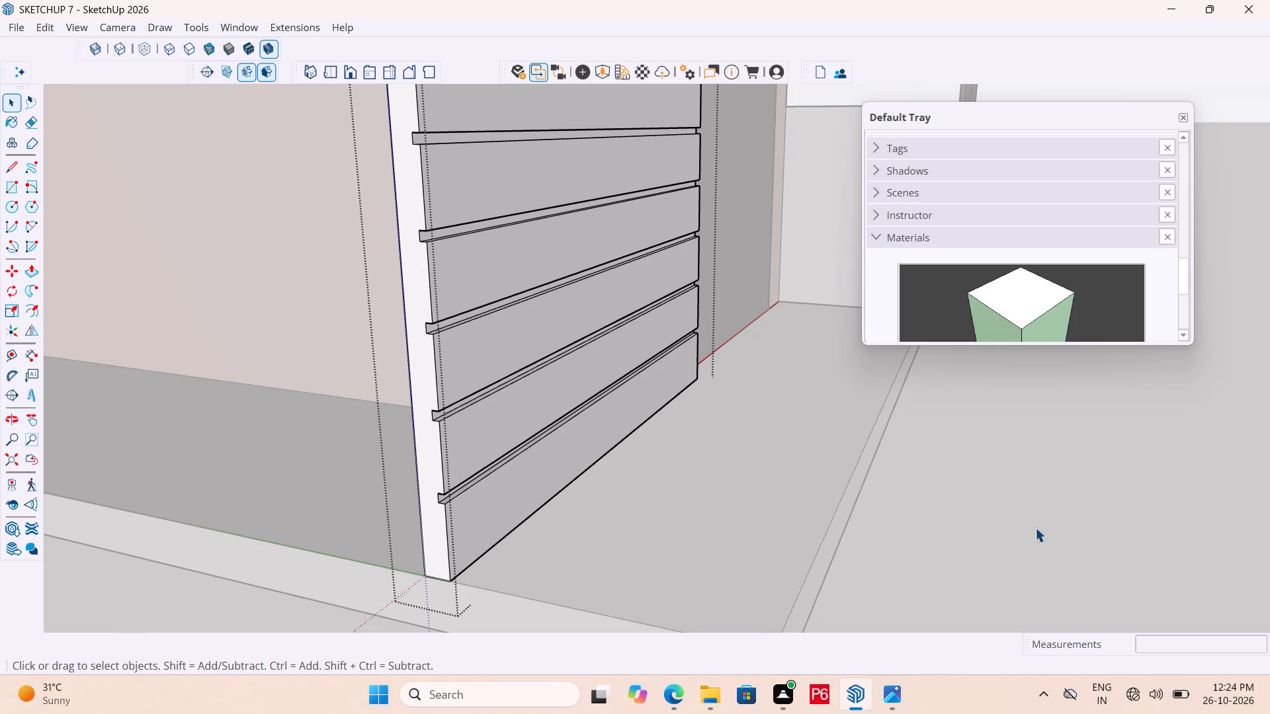
{"action": "left_click", "coordinate": [1035, 528]}
Open the light-green block's group beside the stairwell panel and push its top face down about 1' 3 3/8".
{"action": "scroll", "coordinate": [503, 518], "scroll_direction": "down", "scroll_amount": 7}
{"action": "scroll", "coordinate": [429, 504], "scroll_direction": "down", "scroll_amount": 8}
{"action": "middle_click_drag", "start_coordinate": [519, 425], "coordinate": [0, 489]}
{"action": "middle_click_drag", "start_coordinate": [703, 473], "coordinate": [209, 473]}
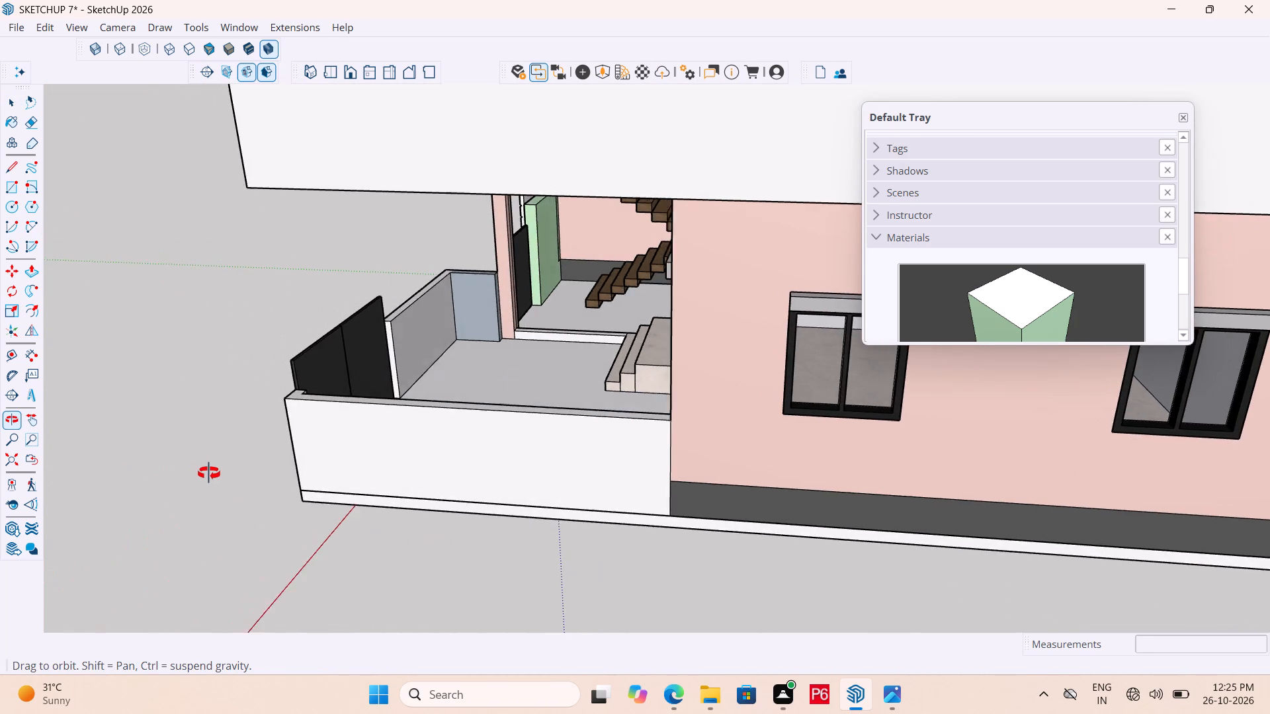
{"action": "middle_click_drag", "start_coordinate": [209, 473], "coordinate": [425, 516]}
{"action": "scroll", "coordinate": [563, 204], "scroll_direction": "up", "scroll_amount": 3}
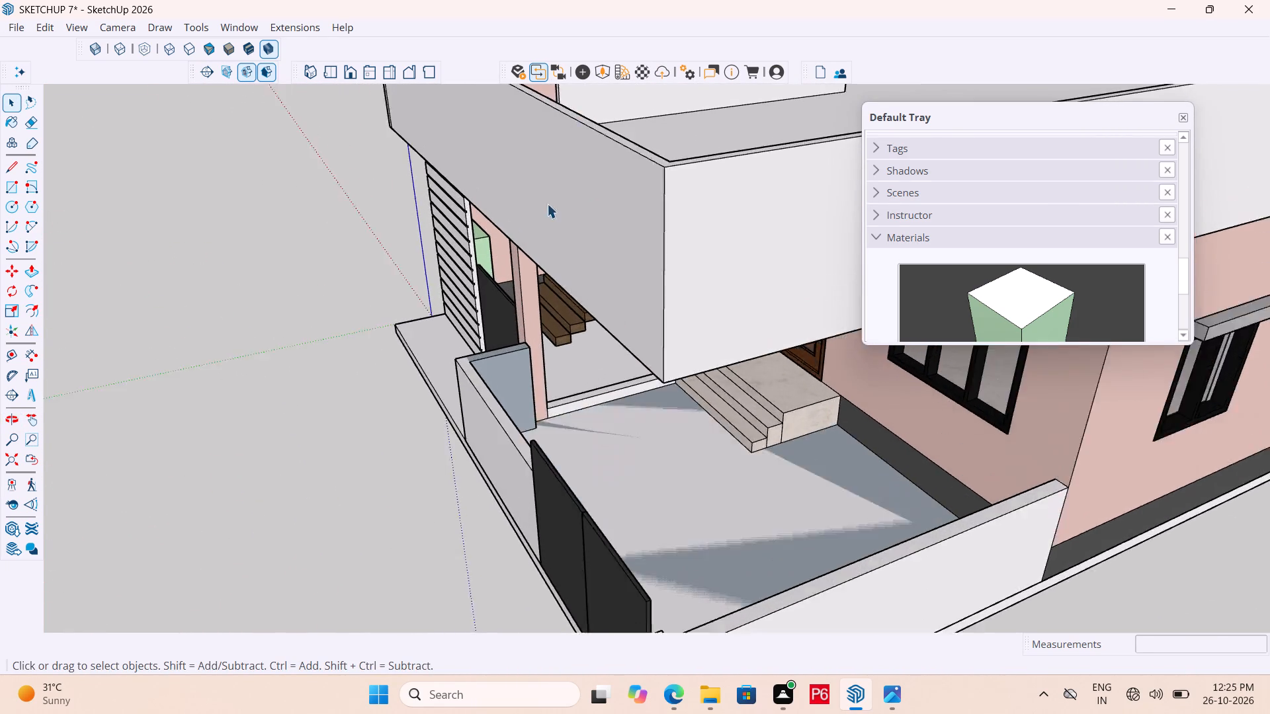
{"action": "scroll", "coordinate": [547, 204], "scroll_direction": "up", "scroll_amount": 14}
{"action": "double_click", "coordinate": [479, 222]}
{"action": "left_click", "coordinate": [479, 217]}
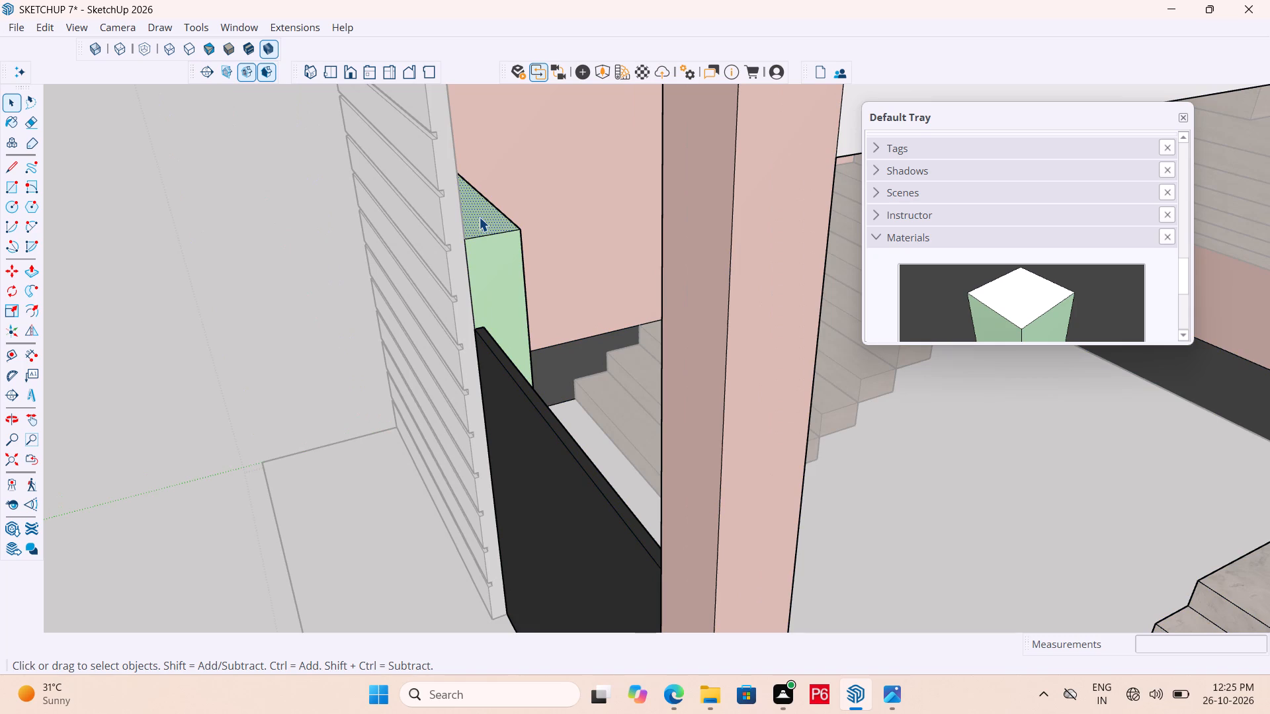
{"action": "left_click", "coordinate": [479, 216]}
{"action": "type", "text": "OP"}
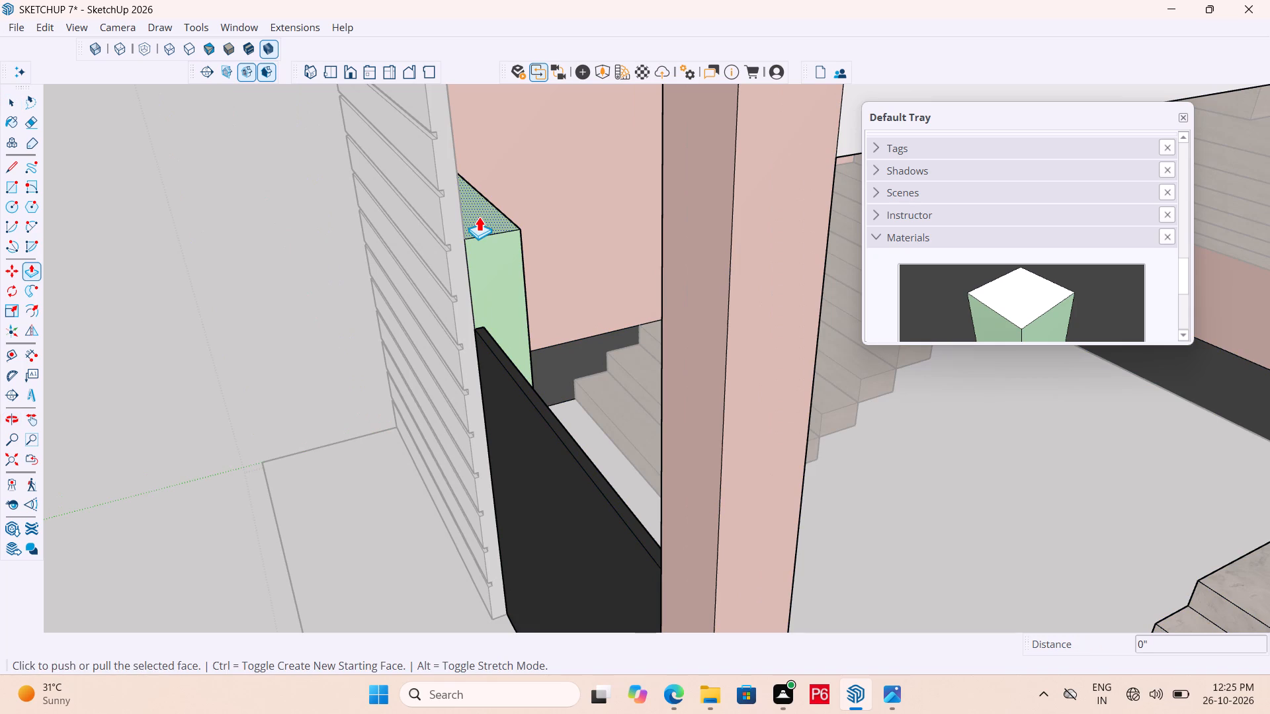
{"action": "left_click", "coordinate": [479, 216]}
{"action": "left_click", "coordinate": [523, 385]}
{"action": "scroll", "coordinate": [484, 250], "scroll_direction": "down", "scroll_amount": 8}
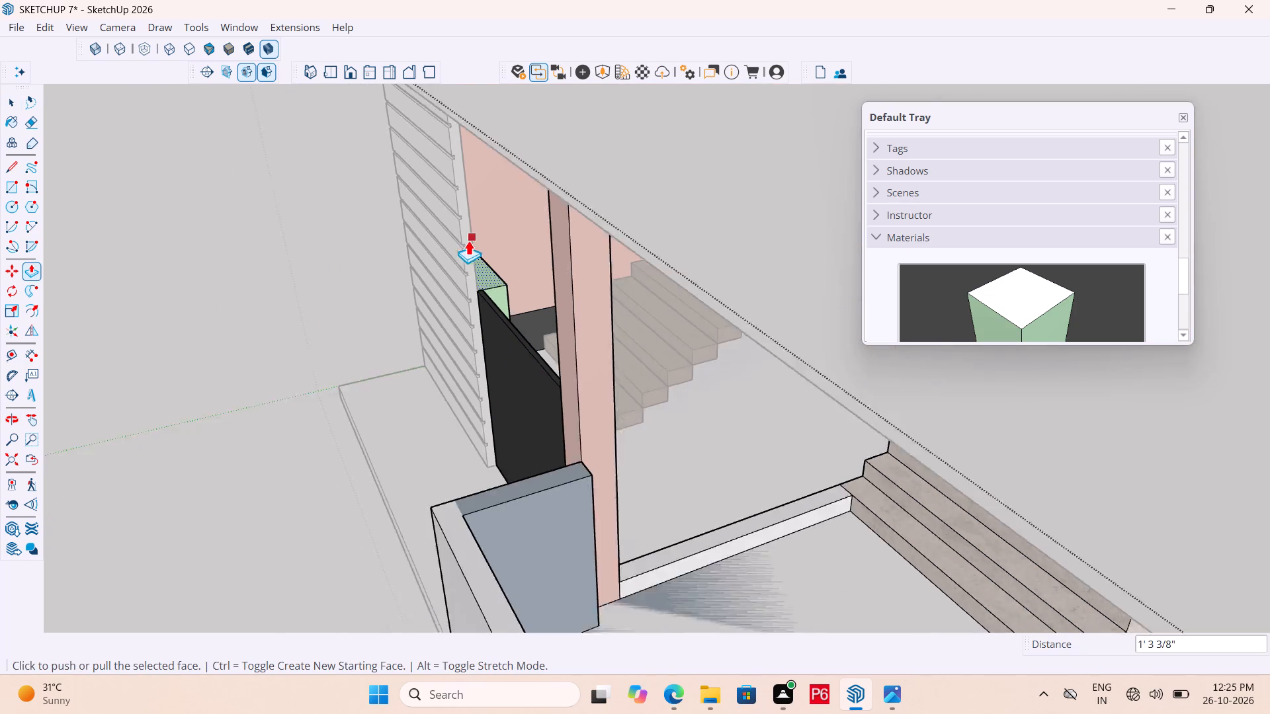
{"action": "scroll", "coordinate": [468, 240], "scroll_direction": "down", "scroll_amount": 4}
Save the model and close the light-green block's group.
{"action": "key", "text": "ctrl+s"}
{"action": "key", "text": "ctrl+s"}
{"action": "key", "text": "ctrl+s"}
{"action": "key", "text": "ctrl+s"}
{"action": "scroll", "coordinate": [256, 347], "scroll_direction": "down", "scroll_amount": 7}
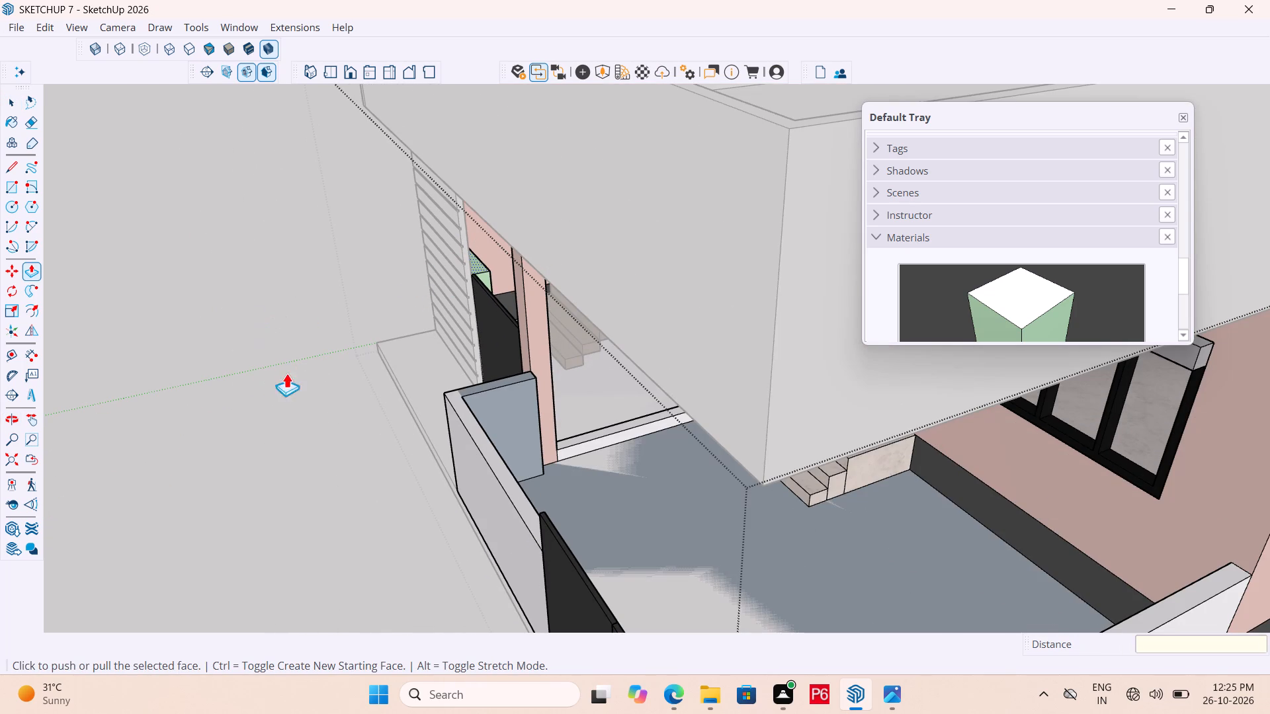
{"action": "scroll", "coordinate": [288, 372], "scroll_direction": "down", "scroll_amount": 5}
{"action": "key", "text": "space"}
{"action": "middle_click_drag", "start_coordinate": [299, 415], "coordinate": [413, 215]}
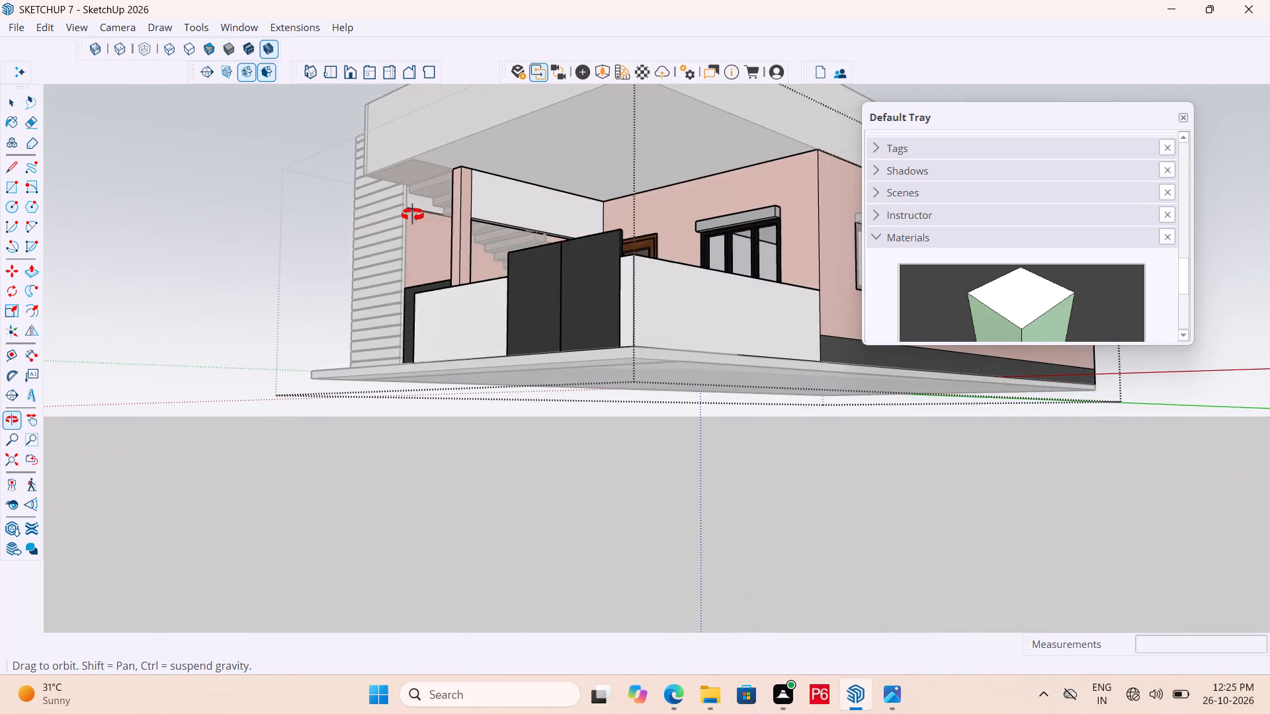
{"action": "middle_click_drag", "start_coordinate": [413, 215], "coordinate": [365, 320]}
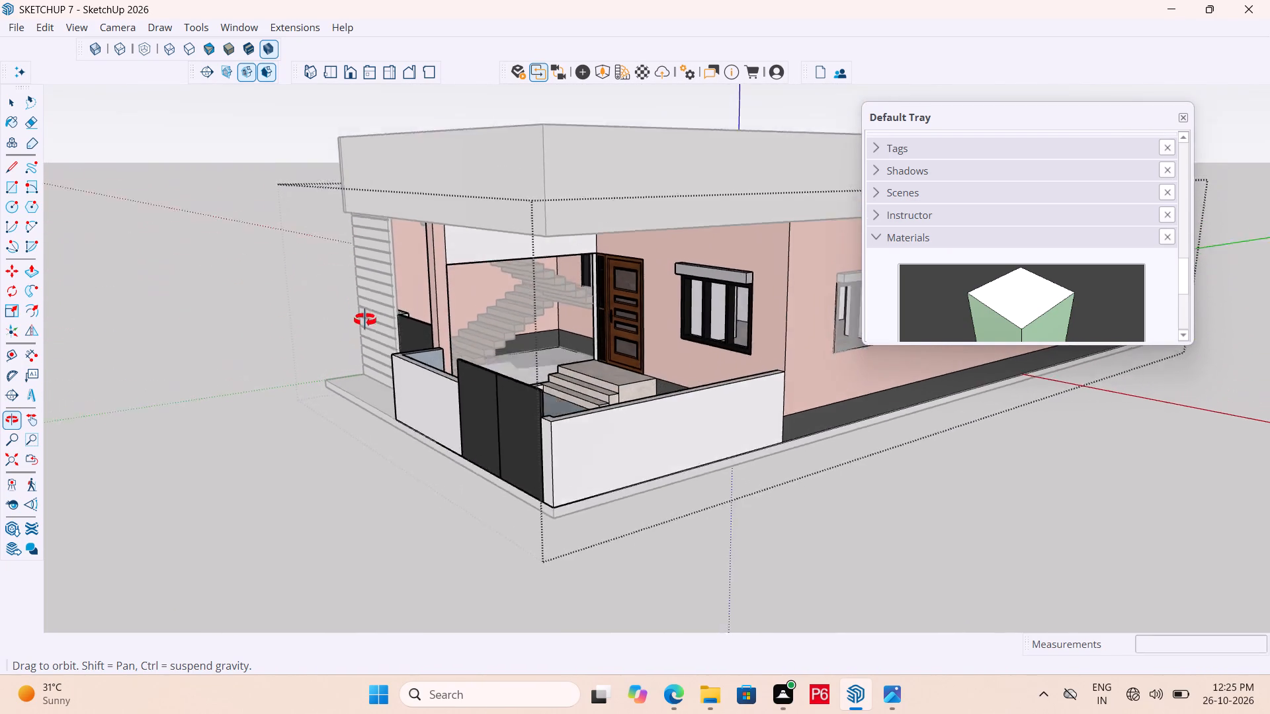
{"action": "middle_click_drag", "start_coordinate": [365, 320], "coordinate": [413, 463]}
{"action": "scroll", "coordinate": [304, 349], "scroll_direction": "down", "scroll_amount": 7}
{"action": "left_click", "coordinate": [830, 479]}
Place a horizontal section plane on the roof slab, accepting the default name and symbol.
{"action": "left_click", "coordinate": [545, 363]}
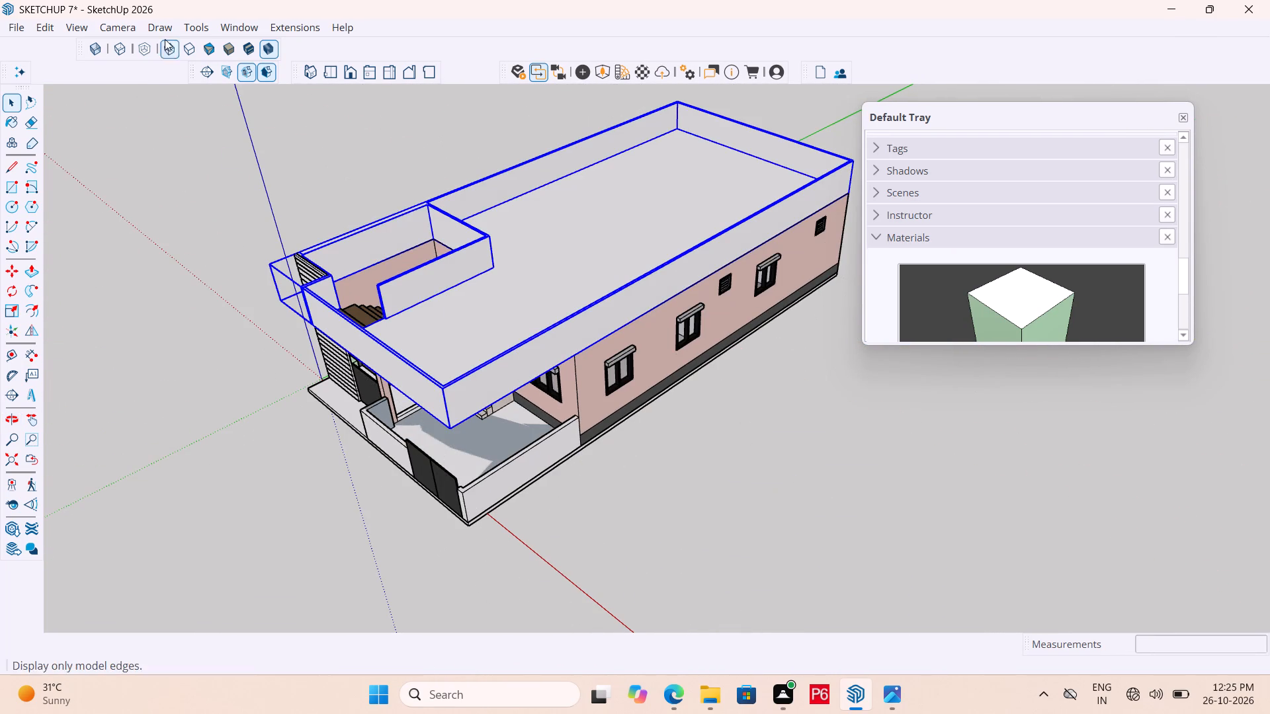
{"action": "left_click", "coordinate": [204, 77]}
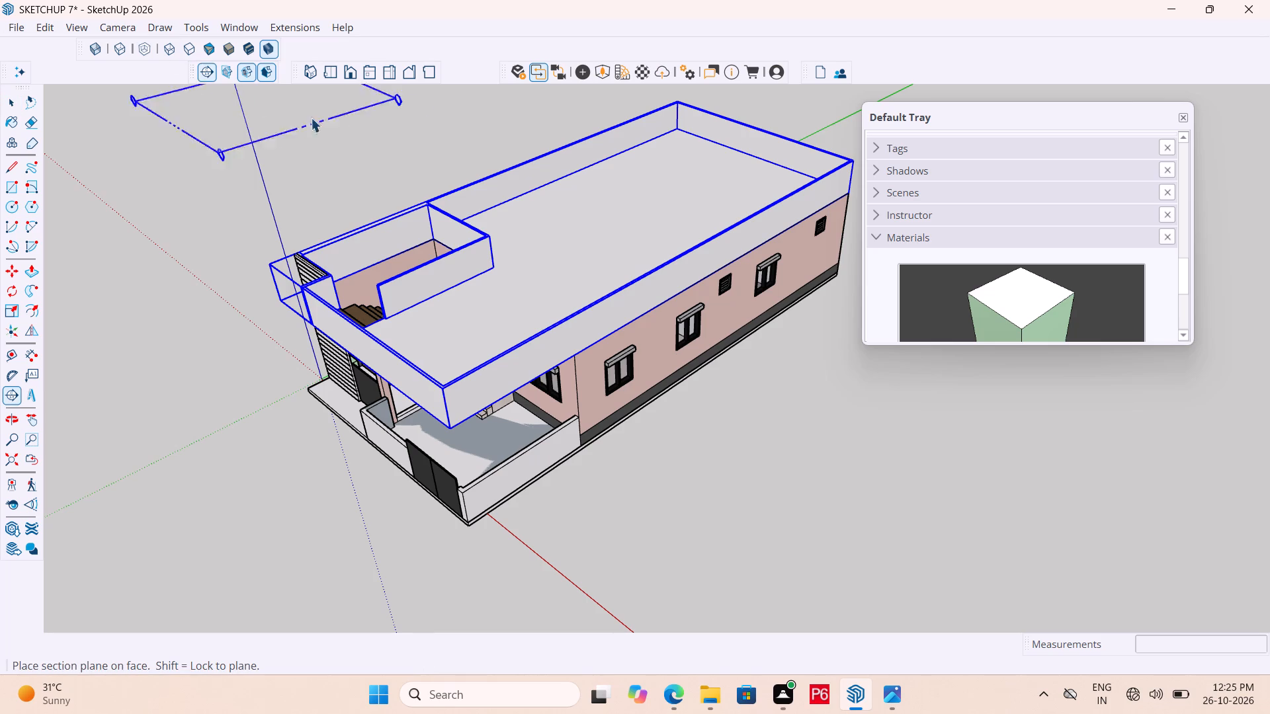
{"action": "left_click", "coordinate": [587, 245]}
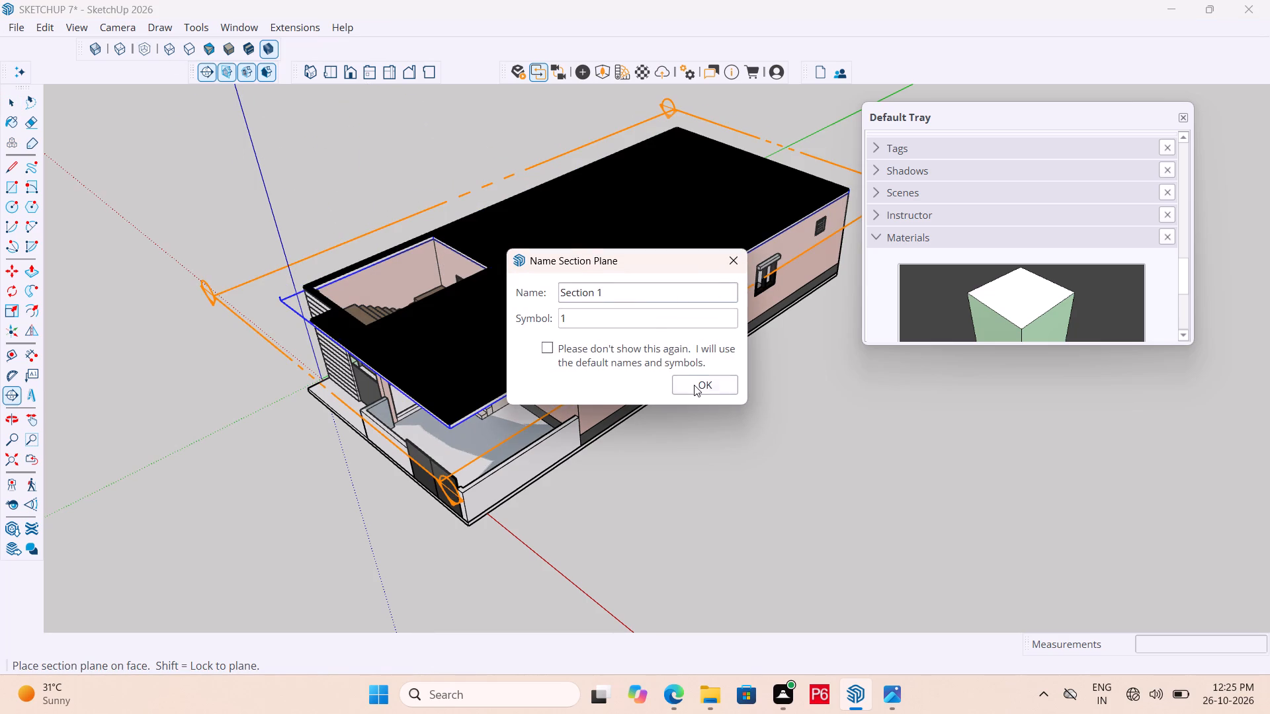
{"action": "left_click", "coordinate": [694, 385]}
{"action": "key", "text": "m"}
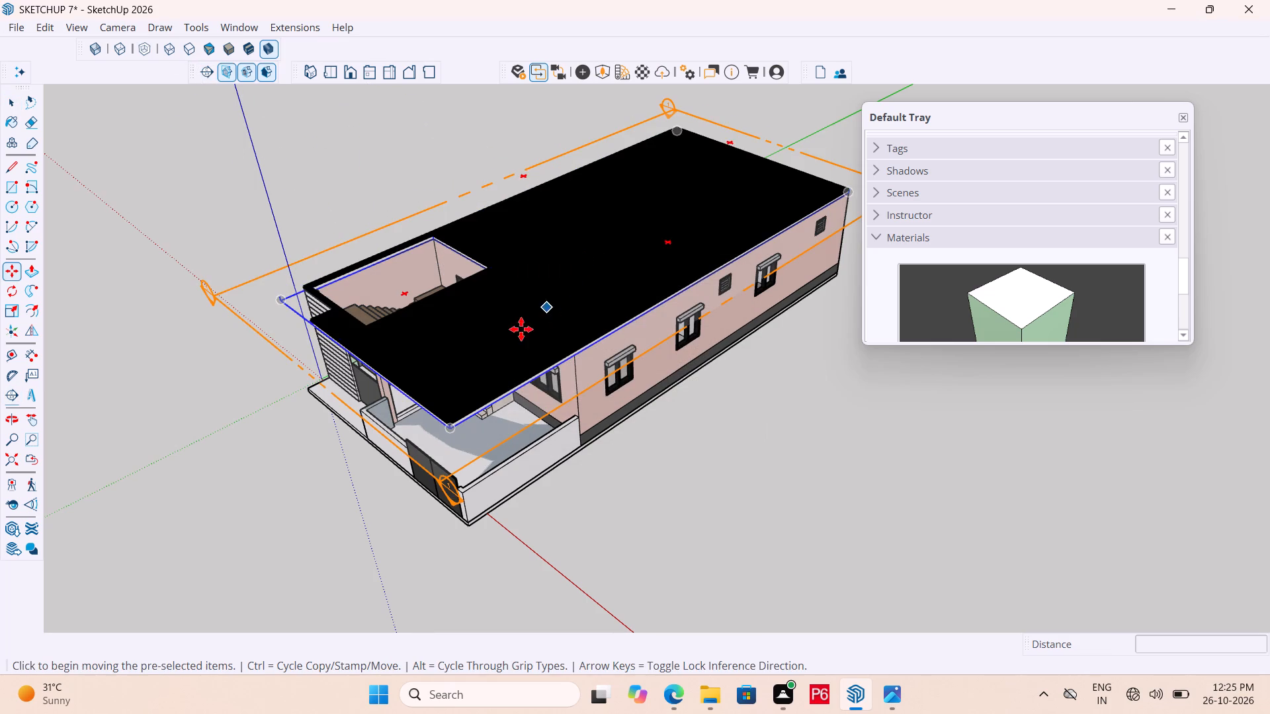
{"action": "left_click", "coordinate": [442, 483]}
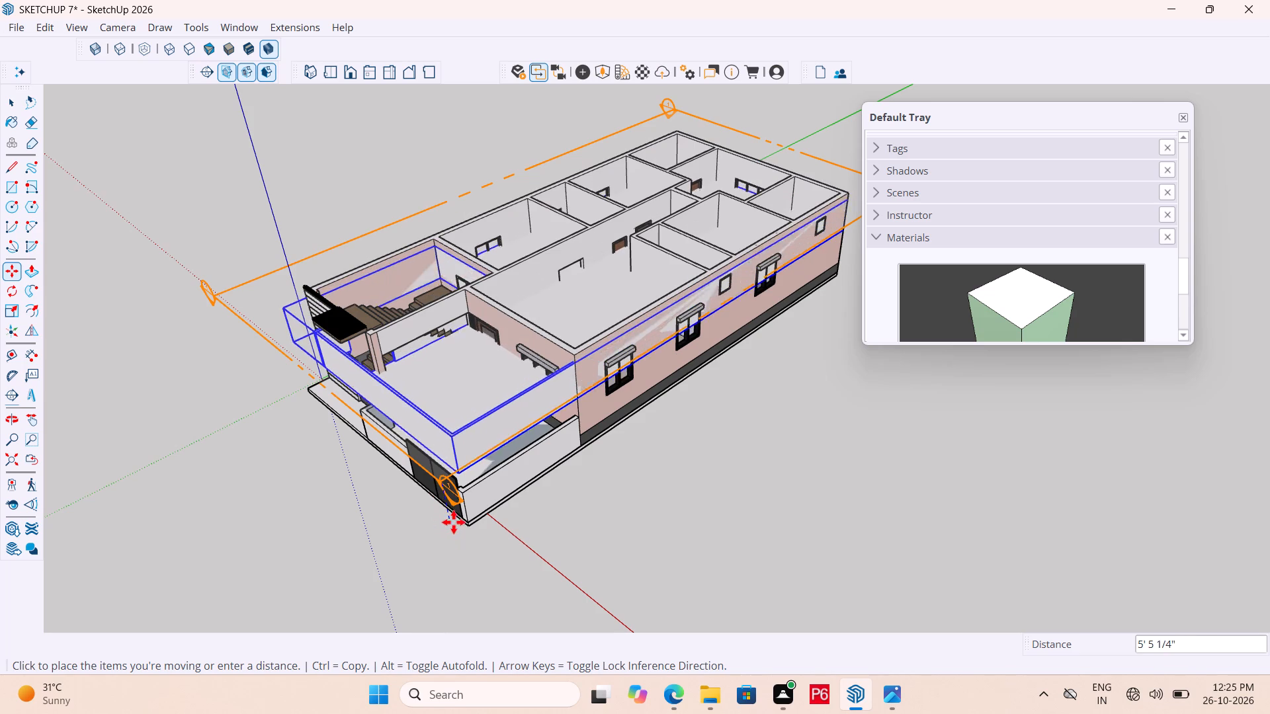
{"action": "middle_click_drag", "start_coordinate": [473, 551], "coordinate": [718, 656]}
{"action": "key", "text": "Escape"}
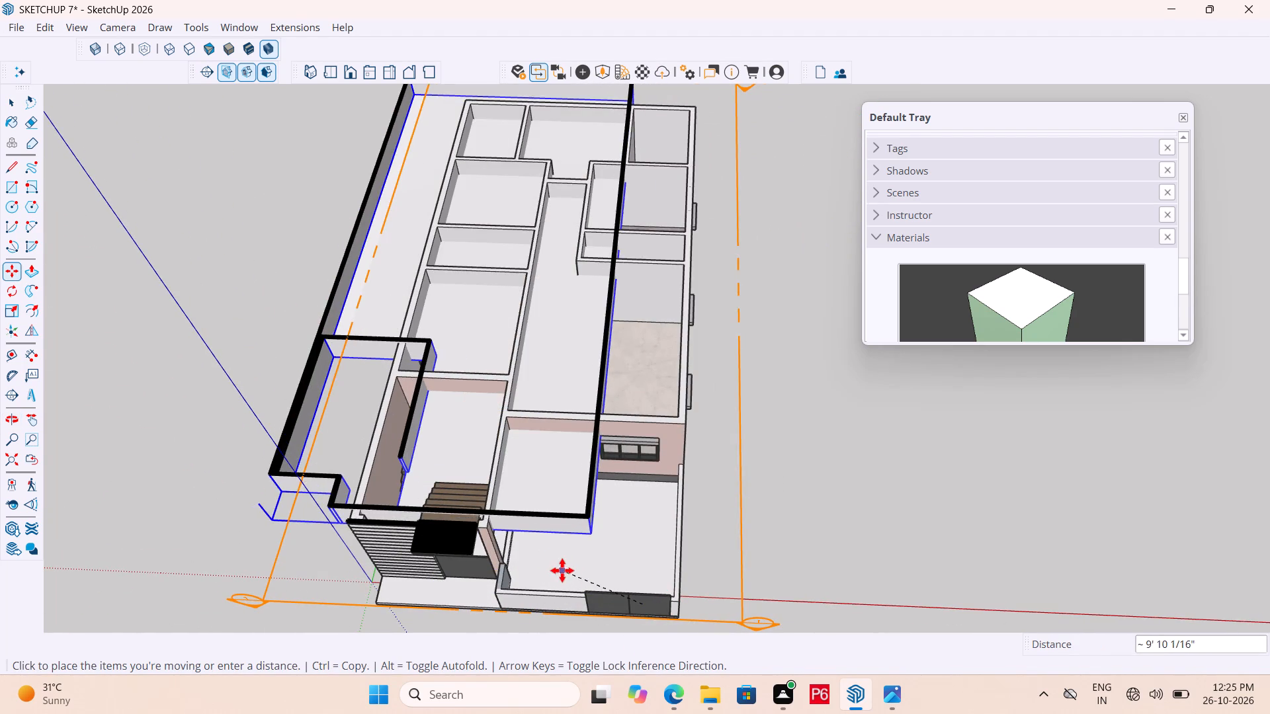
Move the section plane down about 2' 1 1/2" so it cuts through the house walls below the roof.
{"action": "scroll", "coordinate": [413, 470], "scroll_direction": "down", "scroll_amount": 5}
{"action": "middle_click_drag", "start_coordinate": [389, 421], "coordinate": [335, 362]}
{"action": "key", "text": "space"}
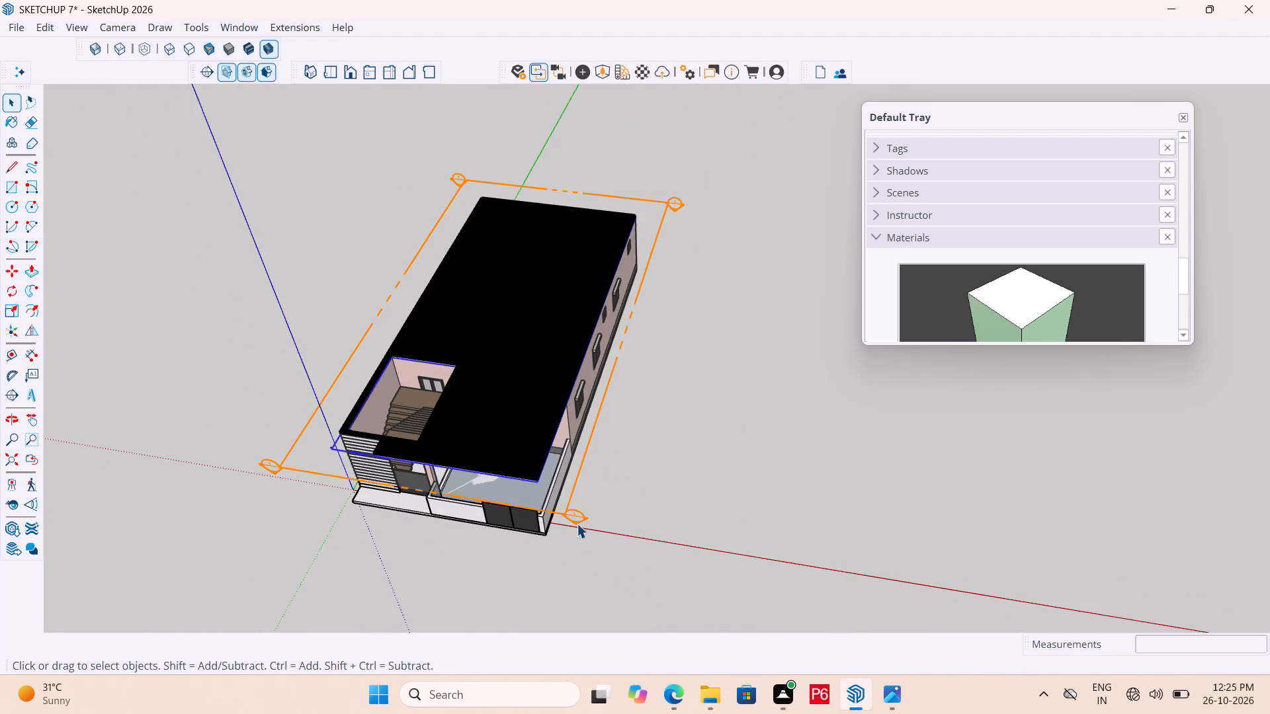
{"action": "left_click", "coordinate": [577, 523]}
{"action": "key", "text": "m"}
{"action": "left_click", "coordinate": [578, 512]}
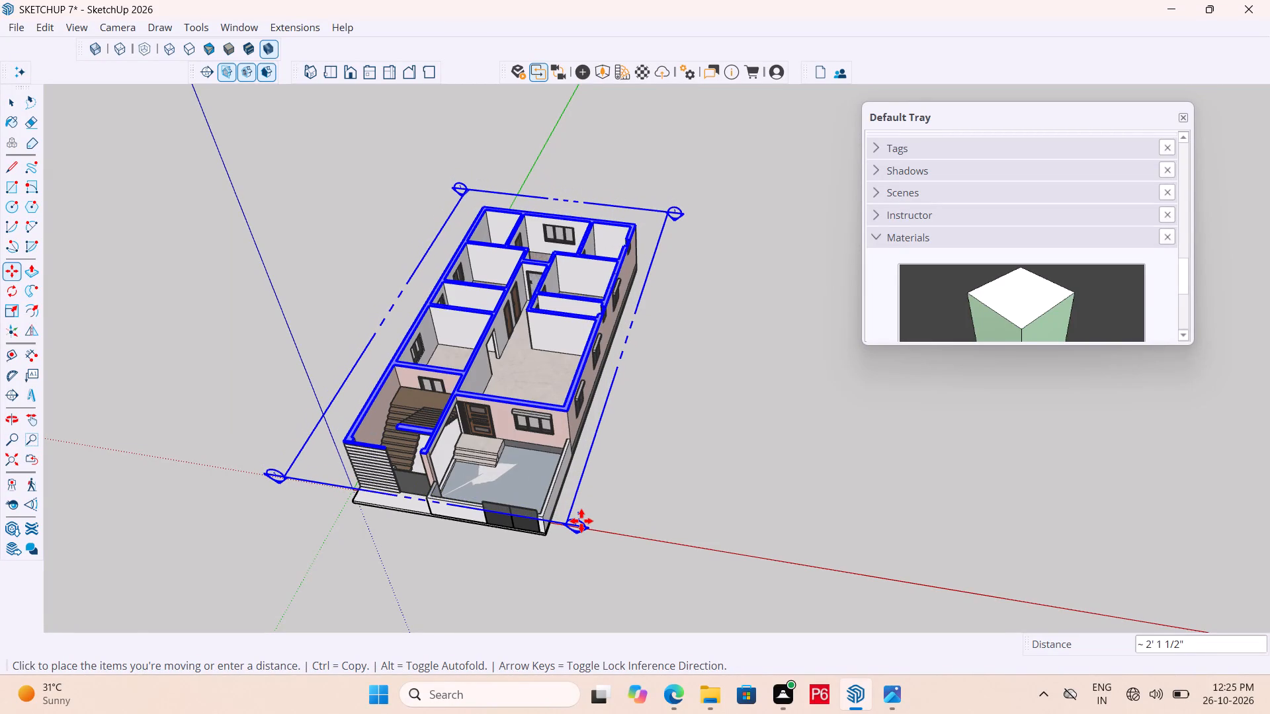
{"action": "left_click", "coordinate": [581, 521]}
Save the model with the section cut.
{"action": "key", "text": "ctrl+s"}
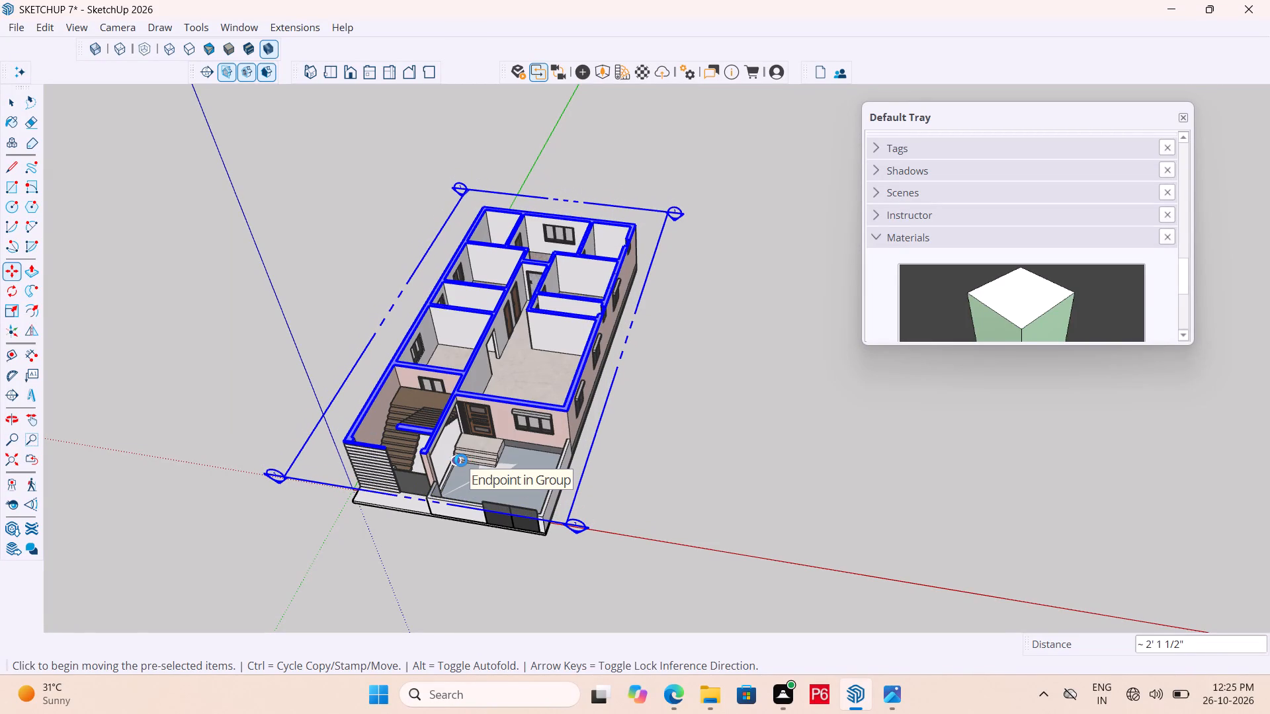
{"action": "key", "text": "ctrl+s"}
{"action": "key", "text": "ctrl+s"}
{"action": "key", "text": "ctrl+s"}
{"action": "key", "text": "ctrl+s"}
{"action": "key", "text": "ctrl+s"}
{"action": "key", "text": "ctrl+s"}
Examine the cut-open house's room layout from above.
{"action": "scroll", "coordinate": [625, 432], "scroll_direction": "down", "scroll_amount": 2}
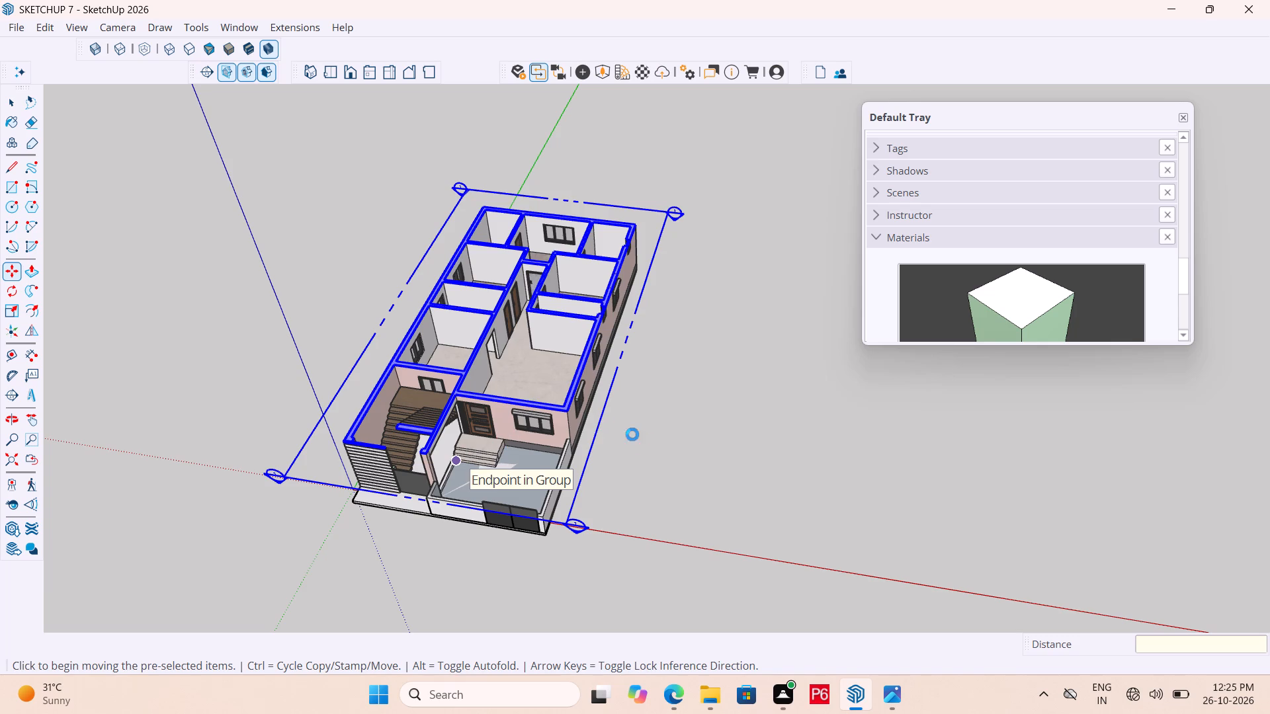
{"action": "scroll", "coordinate": [632, 434], "scroll_direction": "down", "scroll_amount": 3}
{"action": "middle_click_drag", "start_coordinate": [597, 432], "coordinate": [712, 520]}
{"action": "scroll", "coordinate": [860, 437], "scroll_direction": "down", "scroll_amount": 6}
{"action": "middle_click_drag", "start_coordinate": [756, 461], "coordinate": [733, 471]}
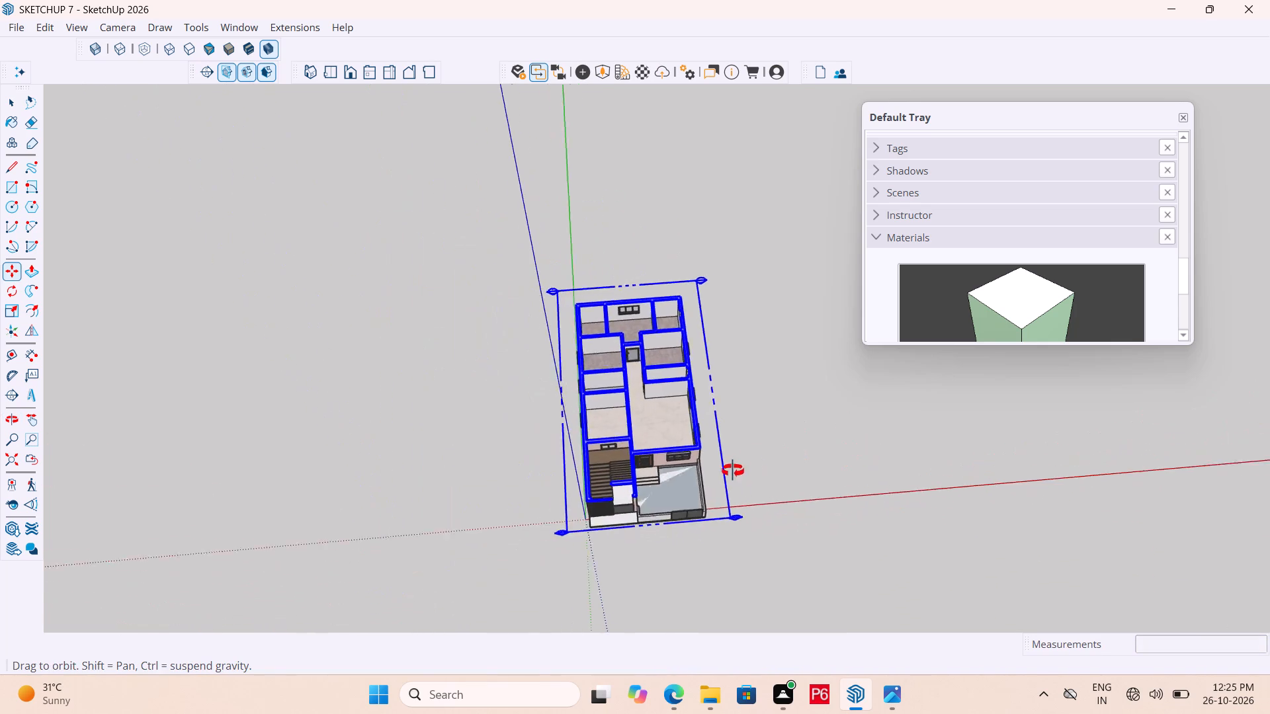
{"action": "middle_click_drag", "start_coordinate": [733, 471], "coordinate": [736, 481]}
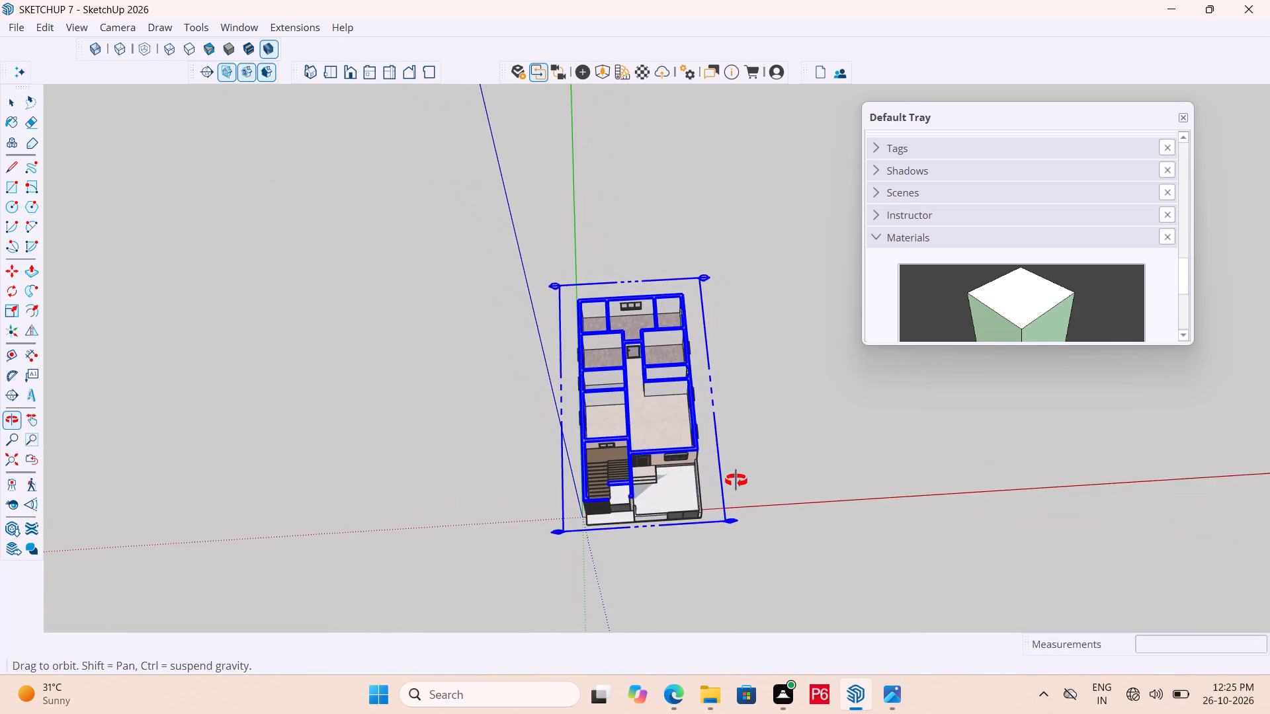
{"action": "middle_click_drag", "start_coordinate": [736, 481], "coordinate": [729, 501]}
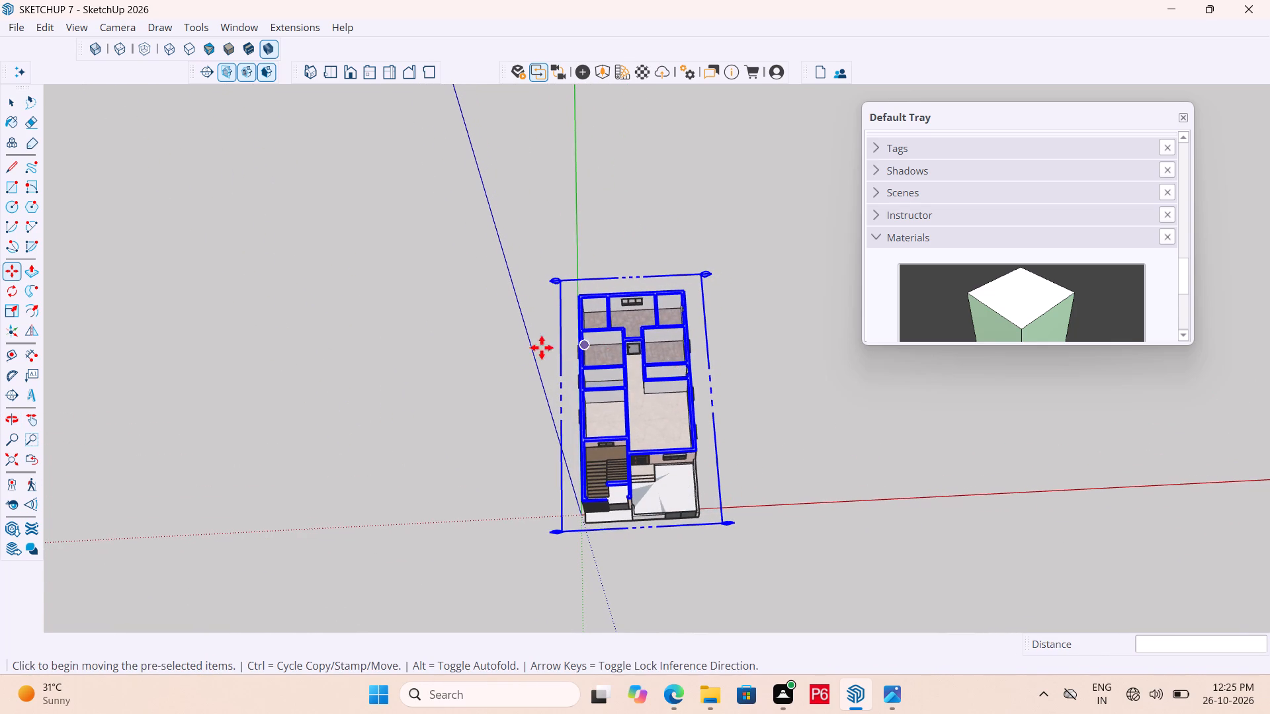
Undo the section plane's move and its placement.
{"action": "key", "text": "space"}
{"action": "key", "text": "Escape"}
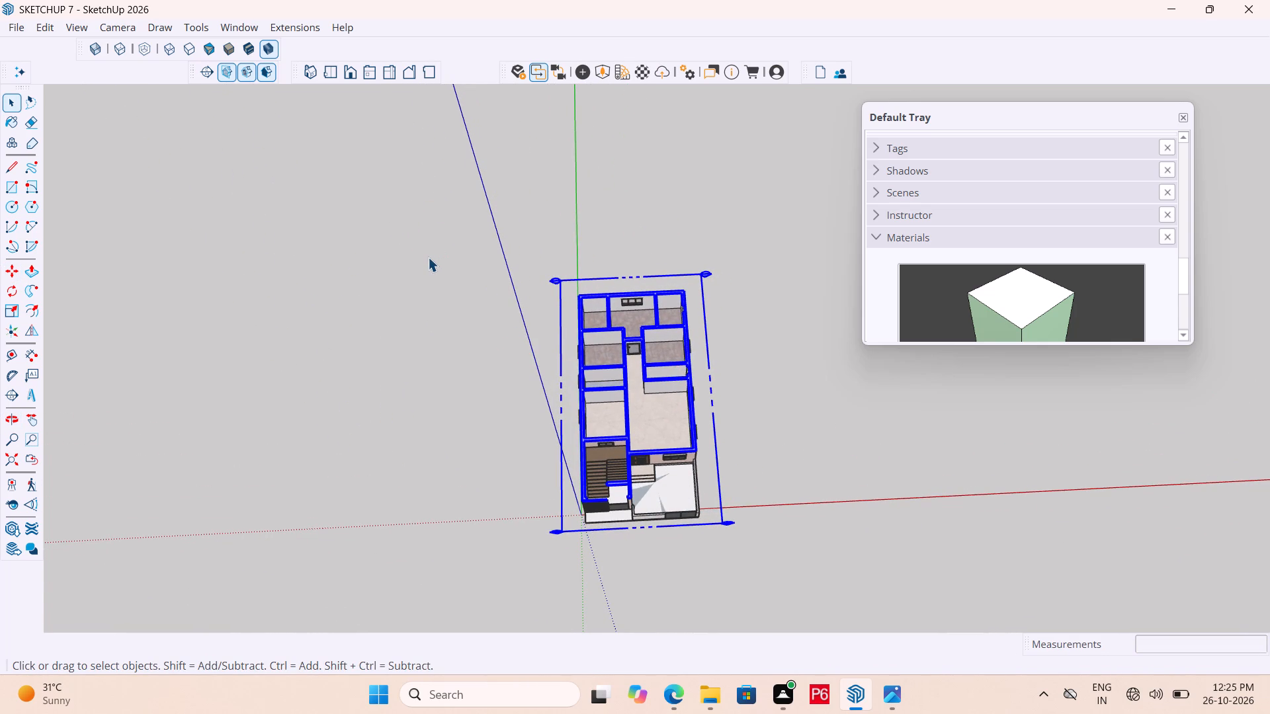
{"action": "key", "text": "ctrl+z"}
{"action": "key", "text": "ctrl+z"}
Move the roof slab with its parapet off the house, about 67' 3 5/8" to the side.
{"action": "middle_click_drag", "start_coordinate": [707, 459], "coordinate": [480, 235]}
{"action": "key", "text": "space"}
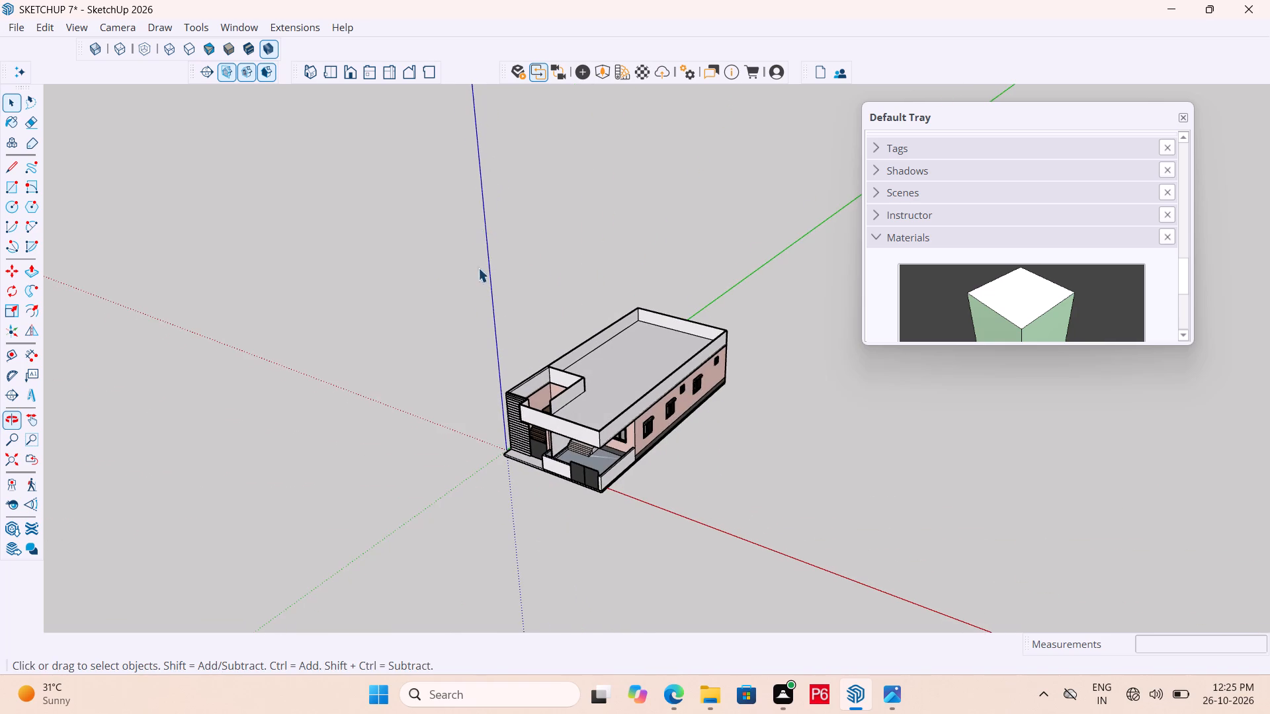
{"action": "left_click", "coordinate": [616, 435]}
{"action": "left_click", "coordinate": [607, 428]}
{"action": "key", "text": "m"}
{"action": "left_click", "coordinate": [599, 457]}
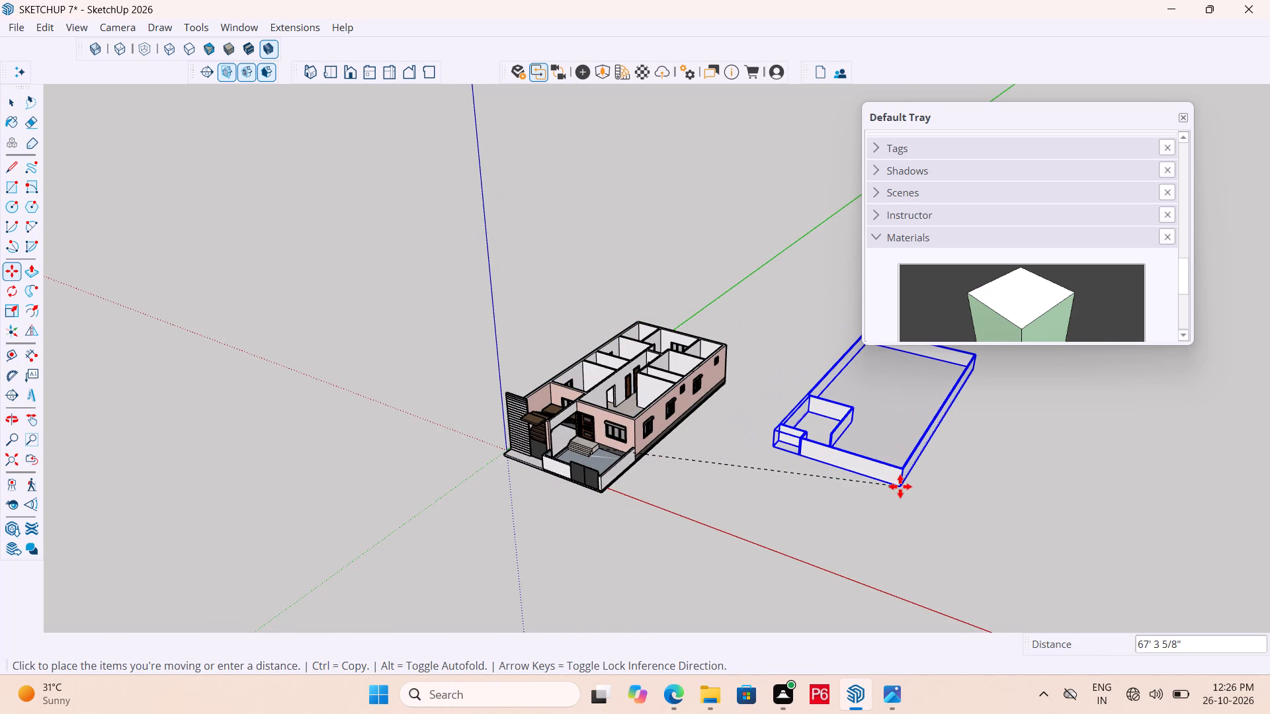
{"action": "left_click", "coordinate": [900, 487]}
Save the model with the roof set aside.
{"action": "middle_click_drag", "start_coordinate": [674, 504], "coordinate": [752, 647]}
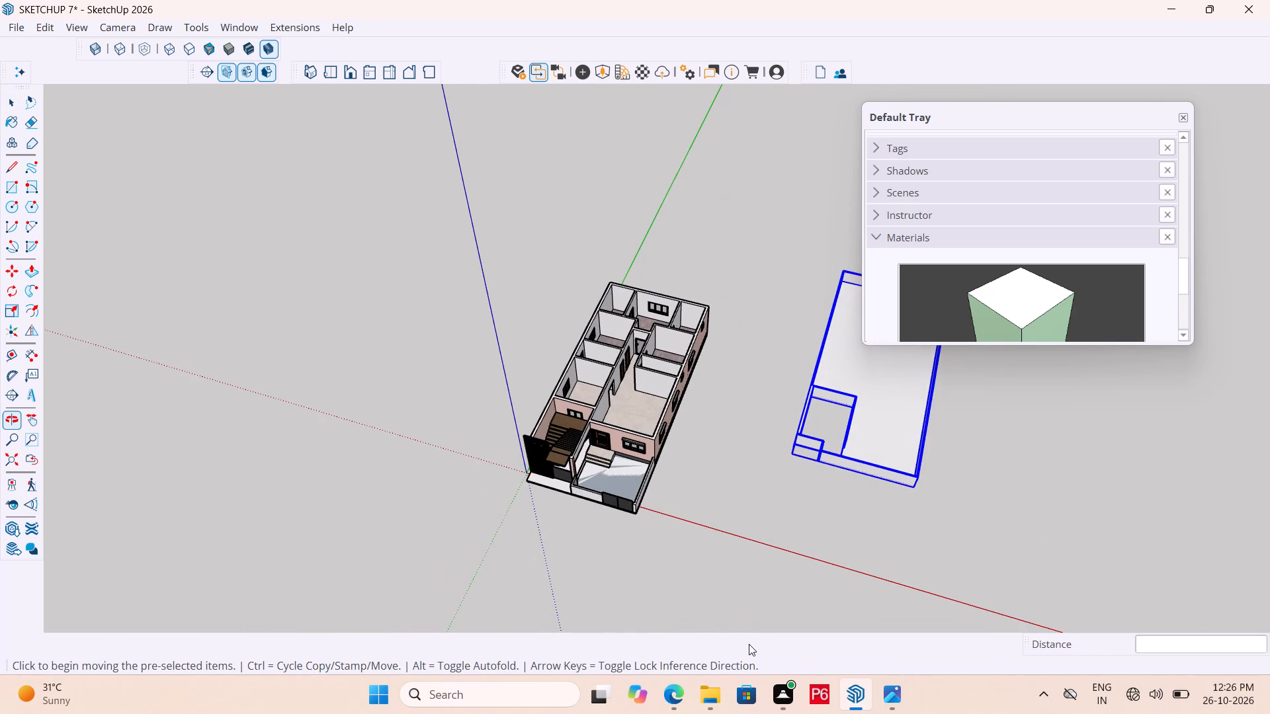
{"action": "key", "text": "ctrl+s"}
{"action": "key", "text": "ctrl+s"}
{"action": "key", "text": "ctrl+s"}
{"action": "key", "text": "ctrl+s"}
Examine the roofless house's room layout from the standard top view and from several angles around it.
{"action": "scroll", "coordinate": [571, 434], "scroll_direction": "up", "scroll_amount": 7, "text": "ctrl"}
{"action": "middle_click_drag", "start_coordinate": [564, 426], "coordinate": [693, 550]}
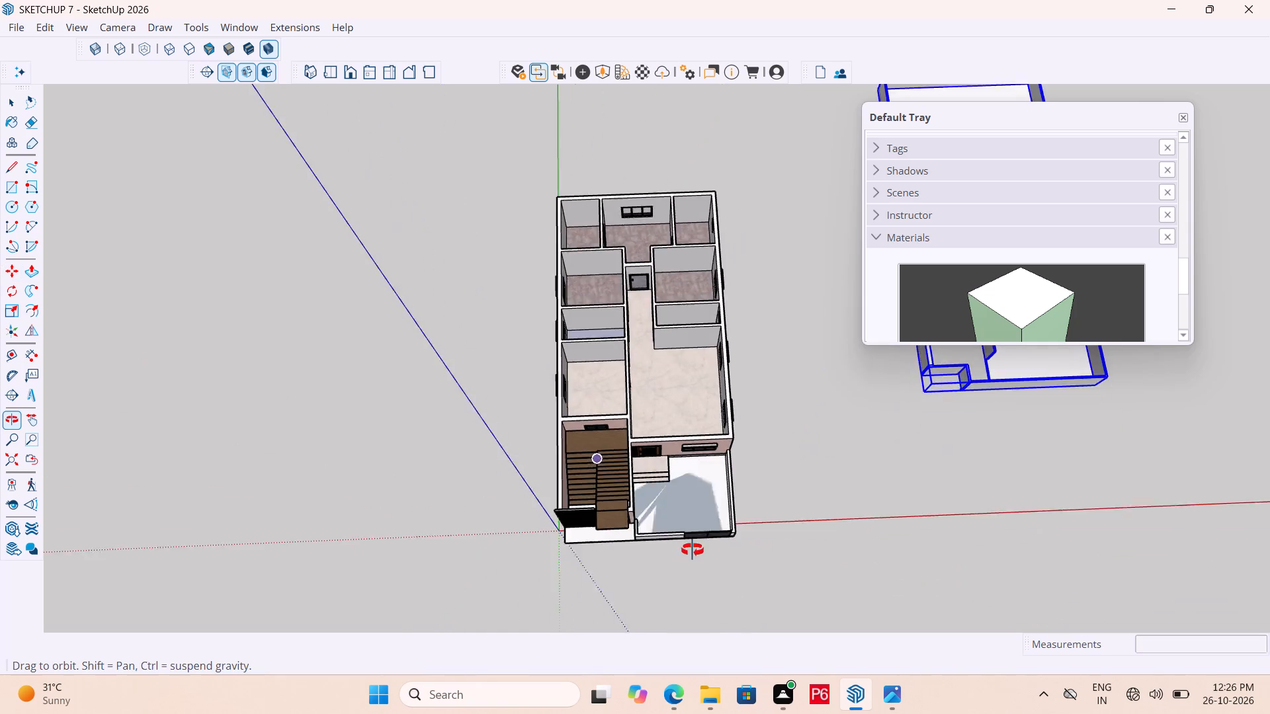
{"action": "middle_click_drag", "start_coordinate": [693, 550], "coordinate": [694, 557]}
{"action": "middle_click_drag", "start_coordinate": [628, 416], "coordinate": [714, 487]}
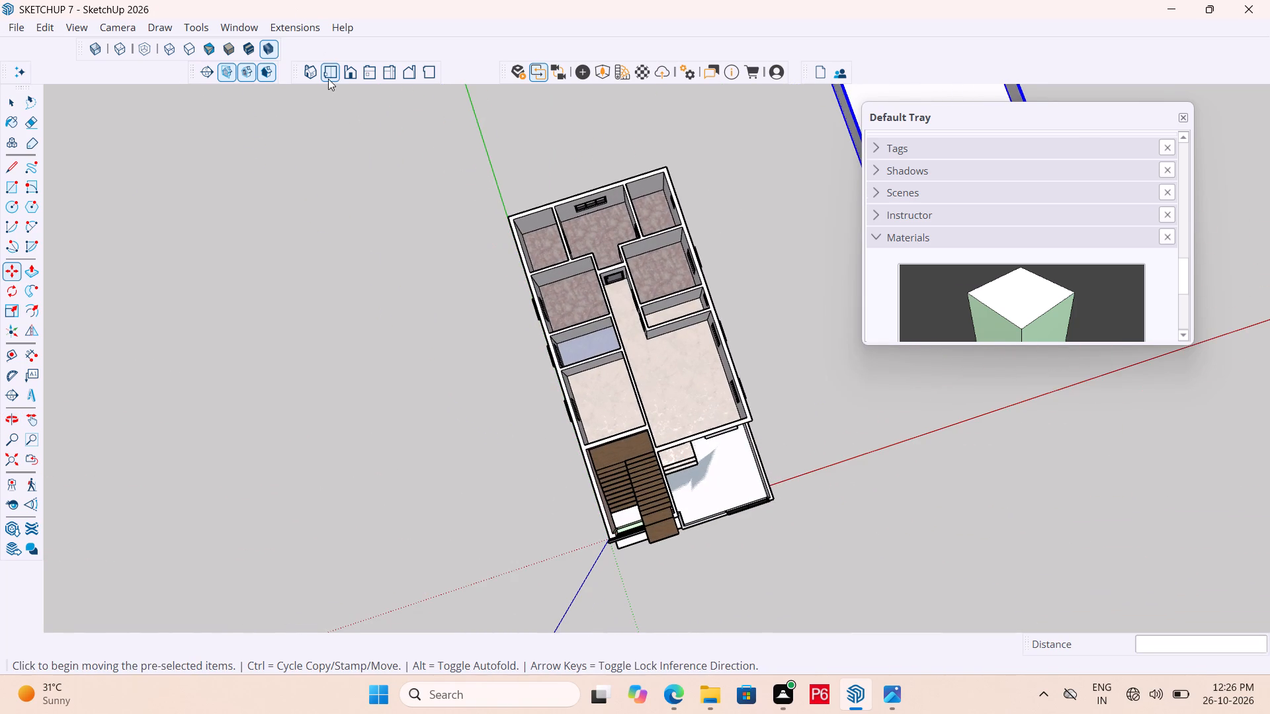
{"action": "left_click", "coordinate": [328, 78]}
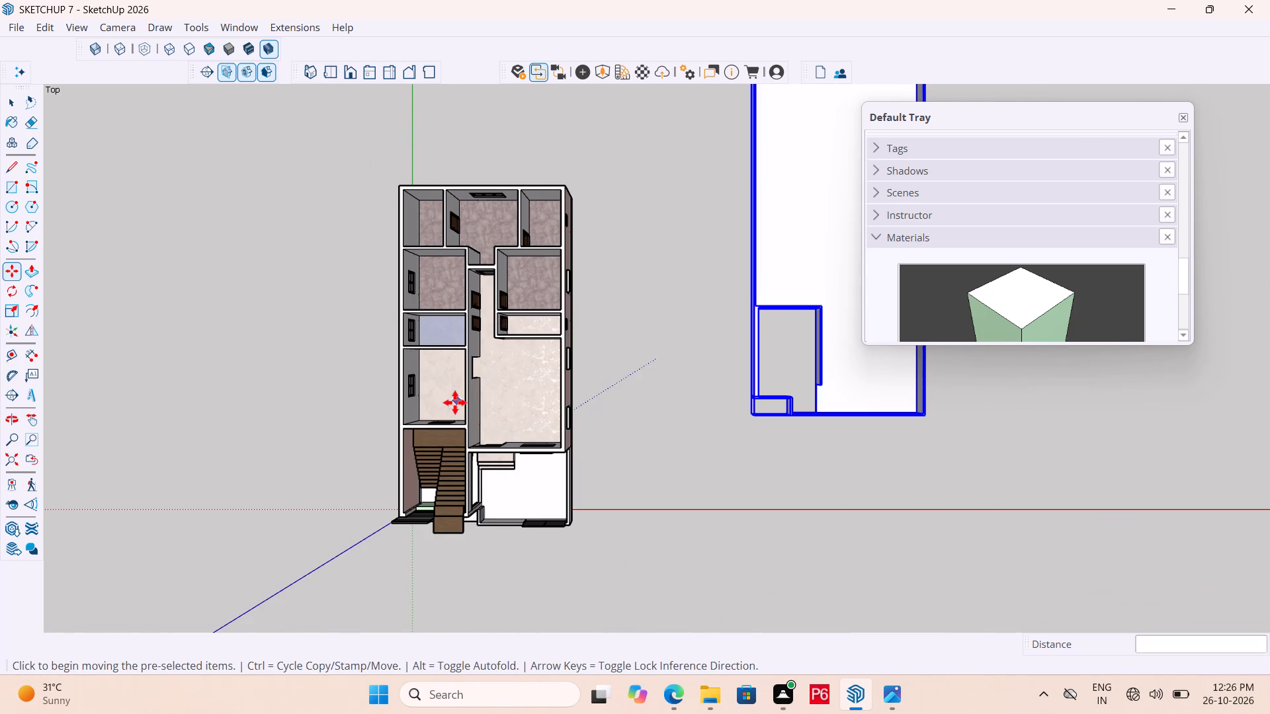
{"action": "scroll", "coordinate": [455, 403], "scroll_direction": "up", "scroll_amount": 7}
{"action": "scroll", "coordinate": [609, 319], "scroll_direction": "up", "scroll_amount": 1}
{"action": "scroll", "coordinate": [862, 293], "scroll_direction": "down", "scroll_amount": 8}
{"action": "scroll", "coordinate": [728, 290], "scroll_direction": "down", "scroll_amount": 11}
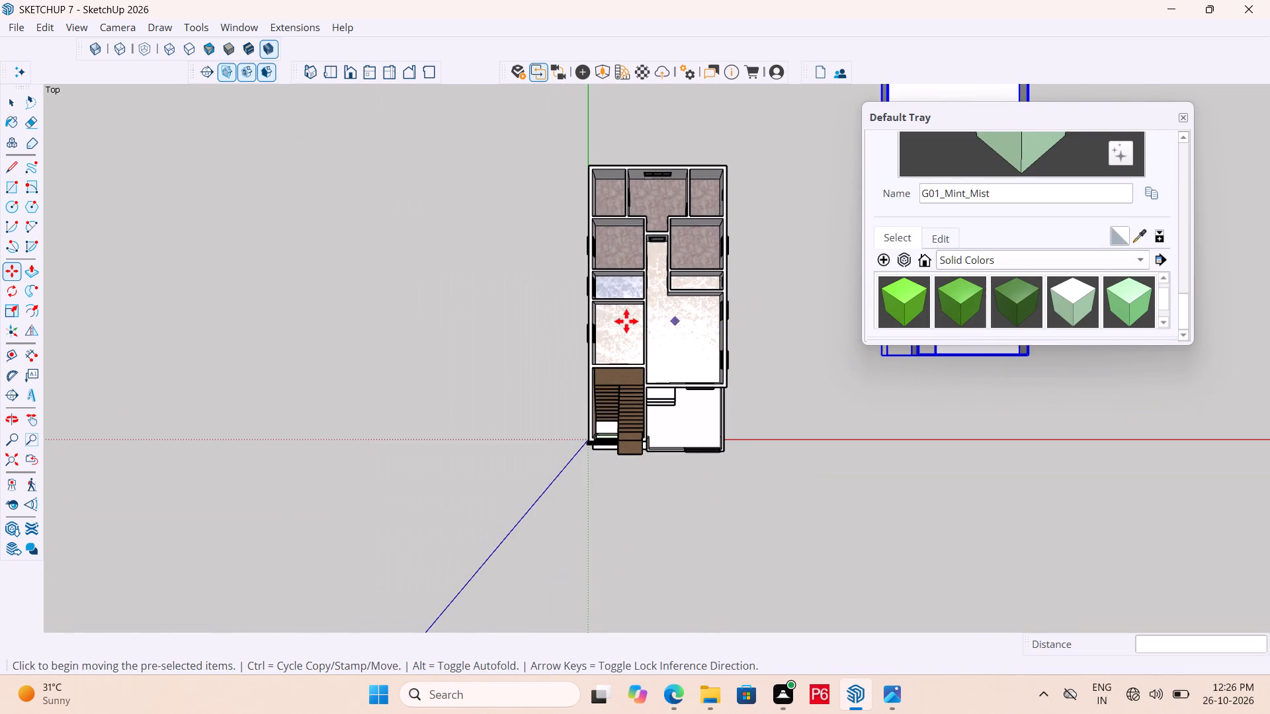
{"action": "middle_click_drag", "start_coordinate": [623, 321], "coordinate": [548, 456]}
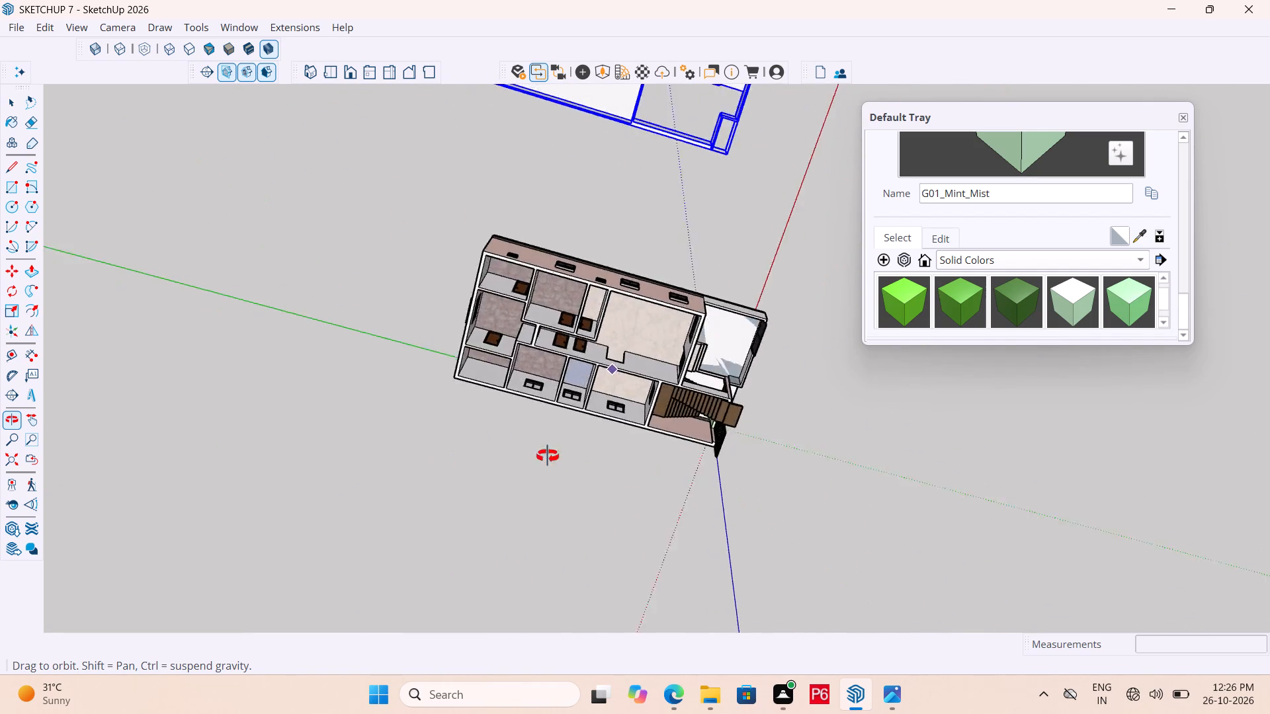
{"action": "middle_click_drag", "start_coordinate": [548, 456], "coordinate": [91, 281]}
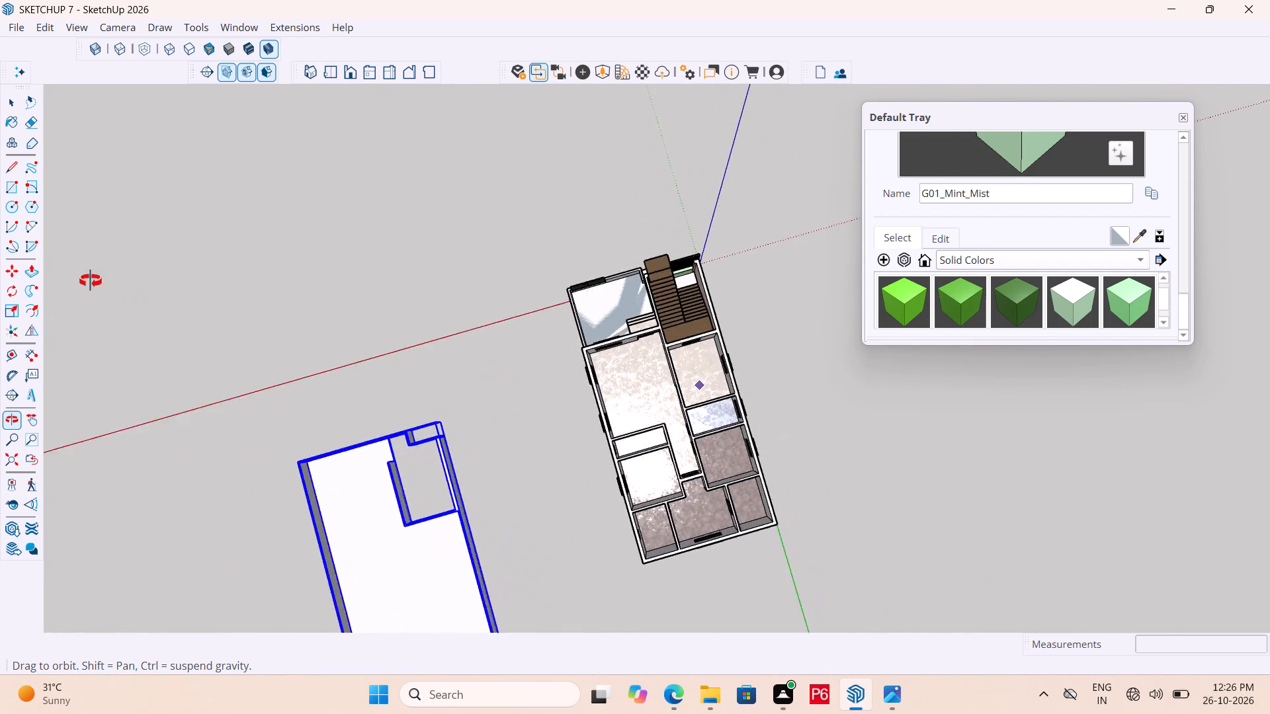
{"action": "middle_click_drag", "start_coordinate": [91, 281], "coordinate": [26, 255]}
{"action": "middle_click_drag", "start_coordinate": [640, 436], "coordinate": [648, 459]}
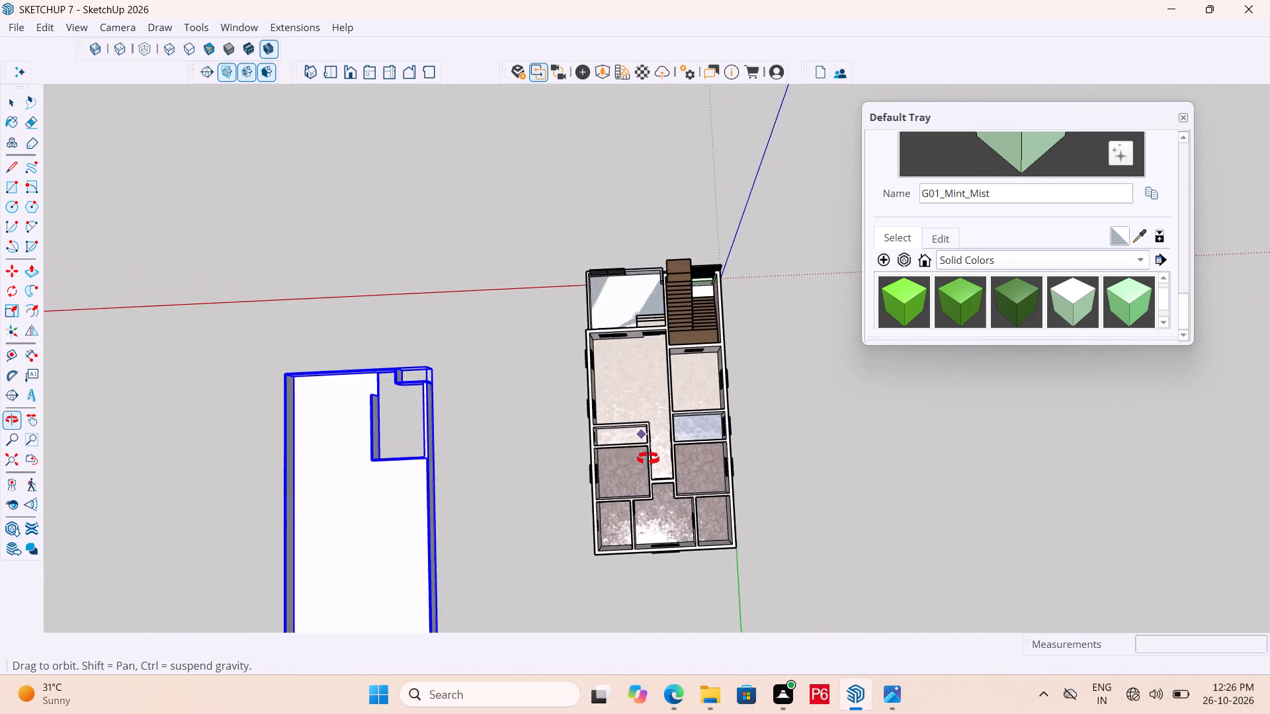
{"action": "middle_click_drag", "start_coordinate": [648, 459], "coordinate": [814, 258]}
{"action": "scroll", "coordinate": [48, 309], "scroll_direction": "up", "scroll_amount": 5}
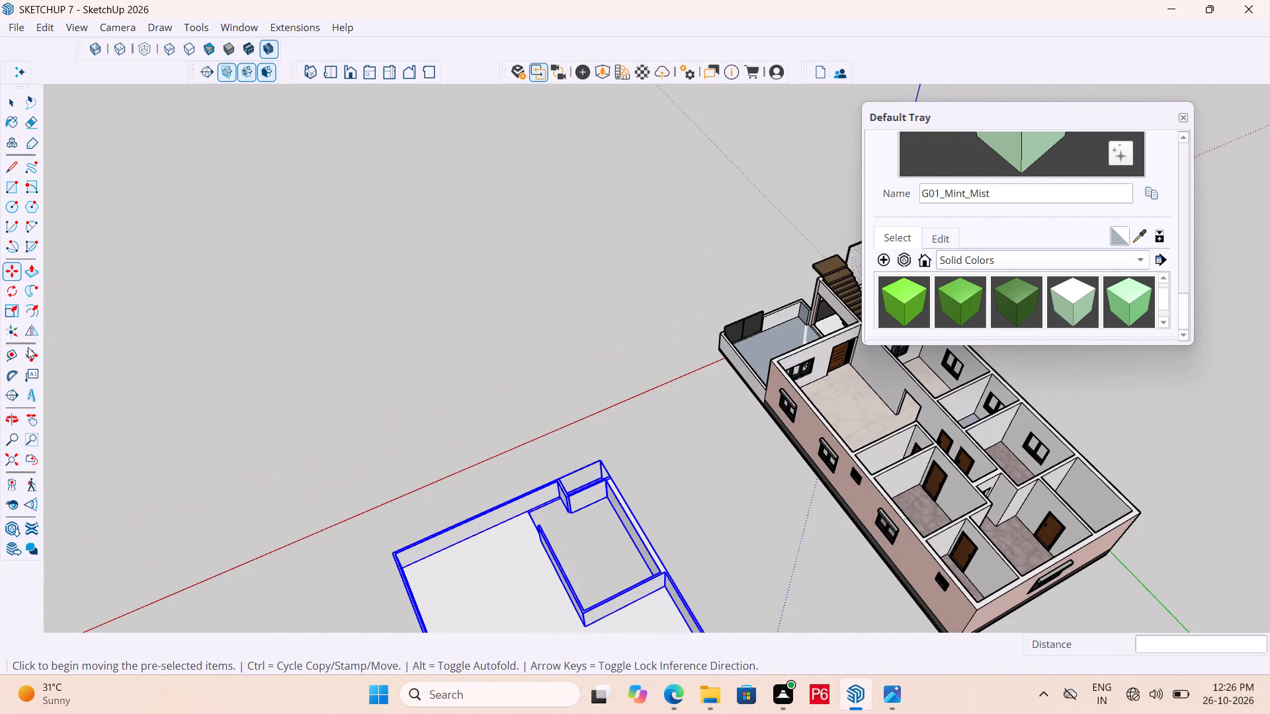
Measure the house's long side along the plinth base, from the rear corner to the front porch corner, without placing a dimension.
{"action": "left_click", "coordinate": [32, 356]}
{"action": "scroll", "coordinate": [423, 206], "scroll_direction": "down", "scroll_amount": 4}
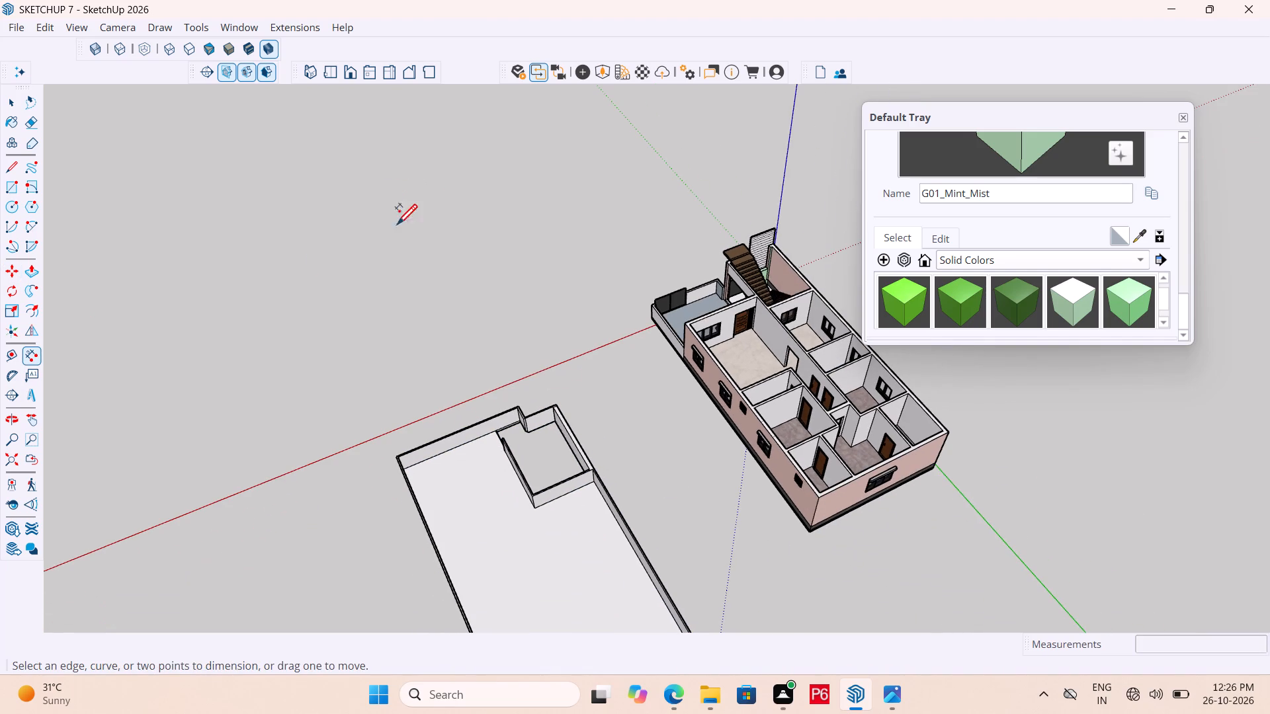
{"action": "scroll", "coordinate": [977, 669], "scroll_direction": "up", "scroll_amount": 6}
{"action": "scroll", "coordinate": [823, 581], "scroll_direction": "up", "scroll_amount": 13}
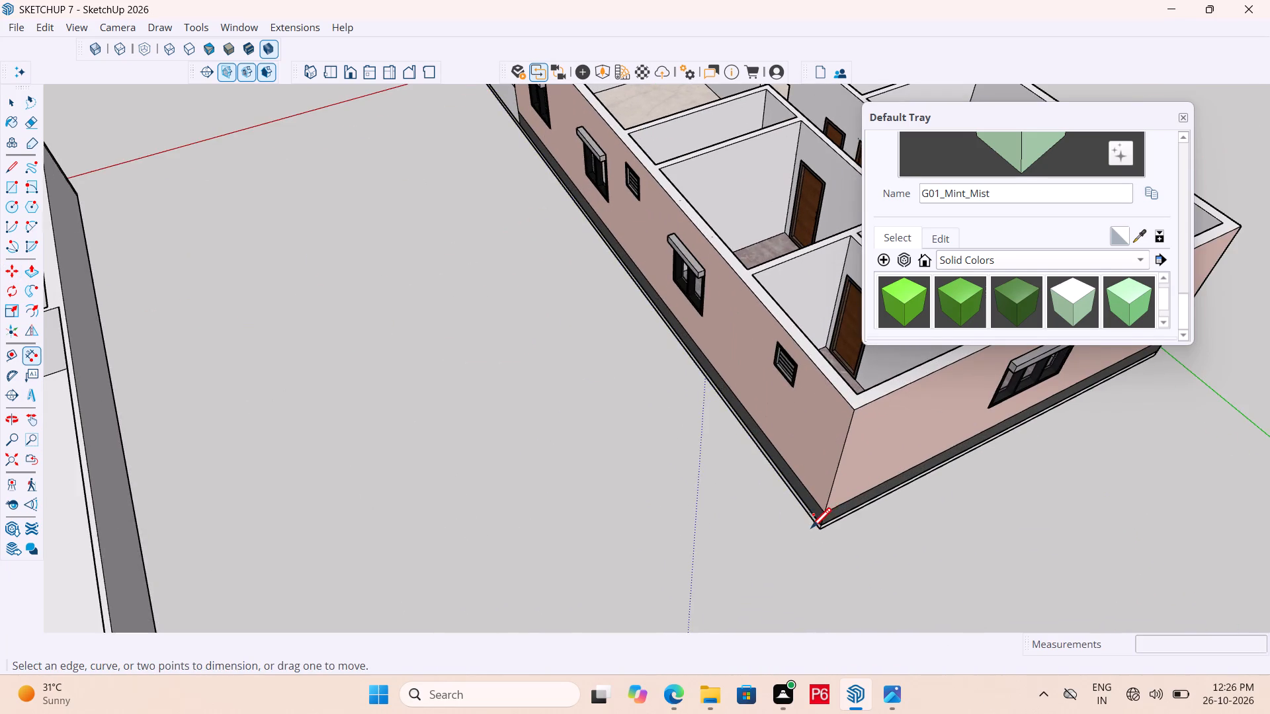
{"action": "scroll", "coordinate": [811, 530], "scroll_direction": "up", "scroll_amount": 14}
{"action": "left_click", "coordinate": [864, 549]}
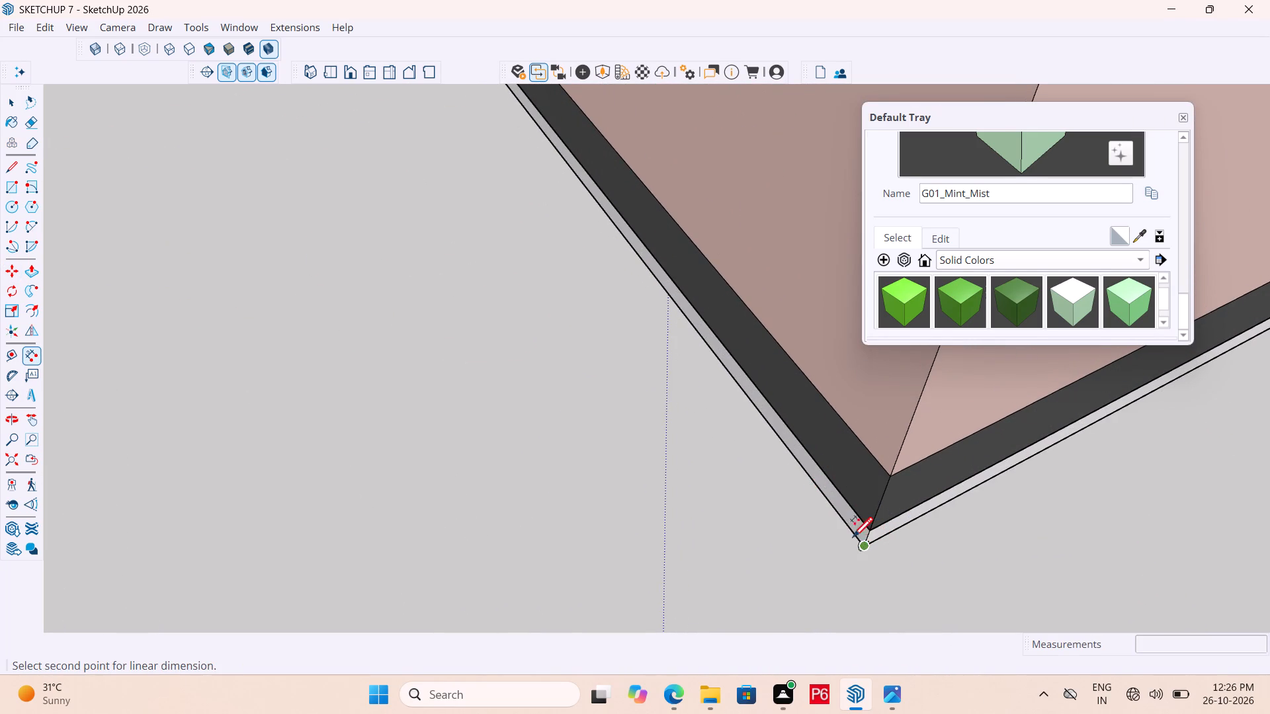
{"action": "scroll", "coordinate": [839, 518], "scroll_direction": "down", "scroll_amount": 5}
{"action": "scroll", "coordinate": [908, 587], "scroll_direction": "down", "scroll_amount": 10}
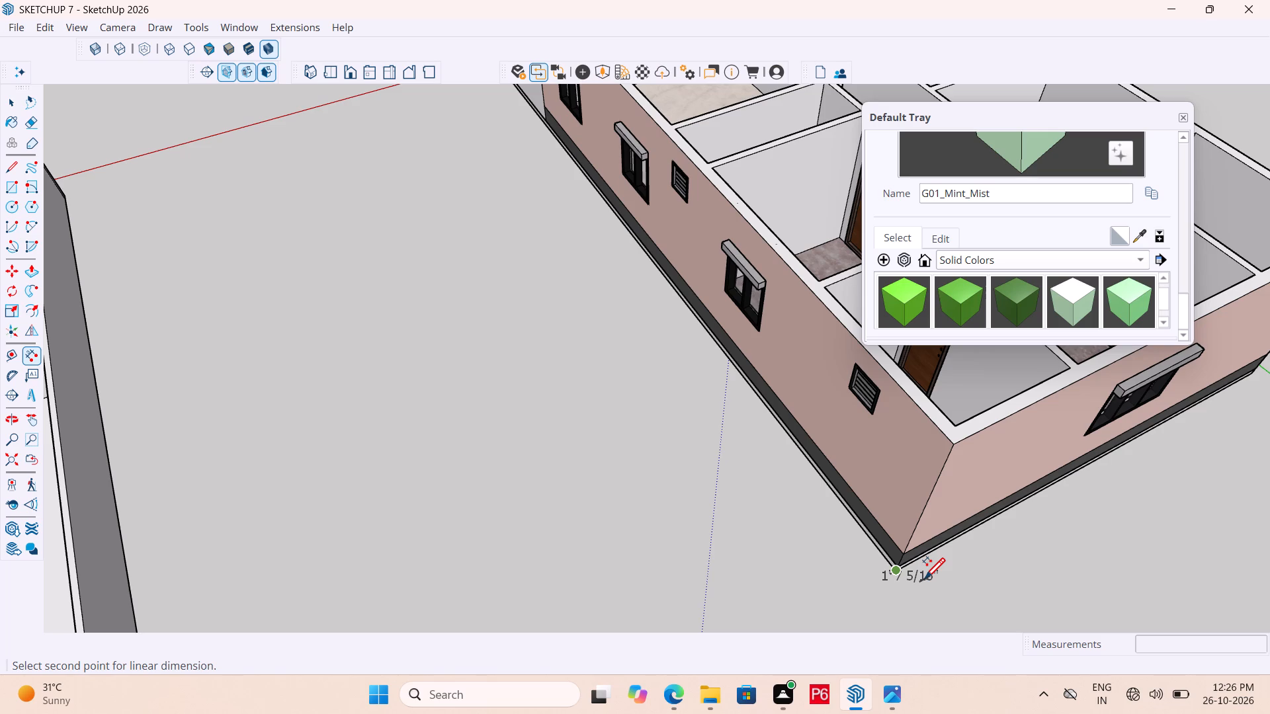
{"action": "scroll", "coordinate": [862, 550], "scroll_direction": "down", "scroll_amount": 5}
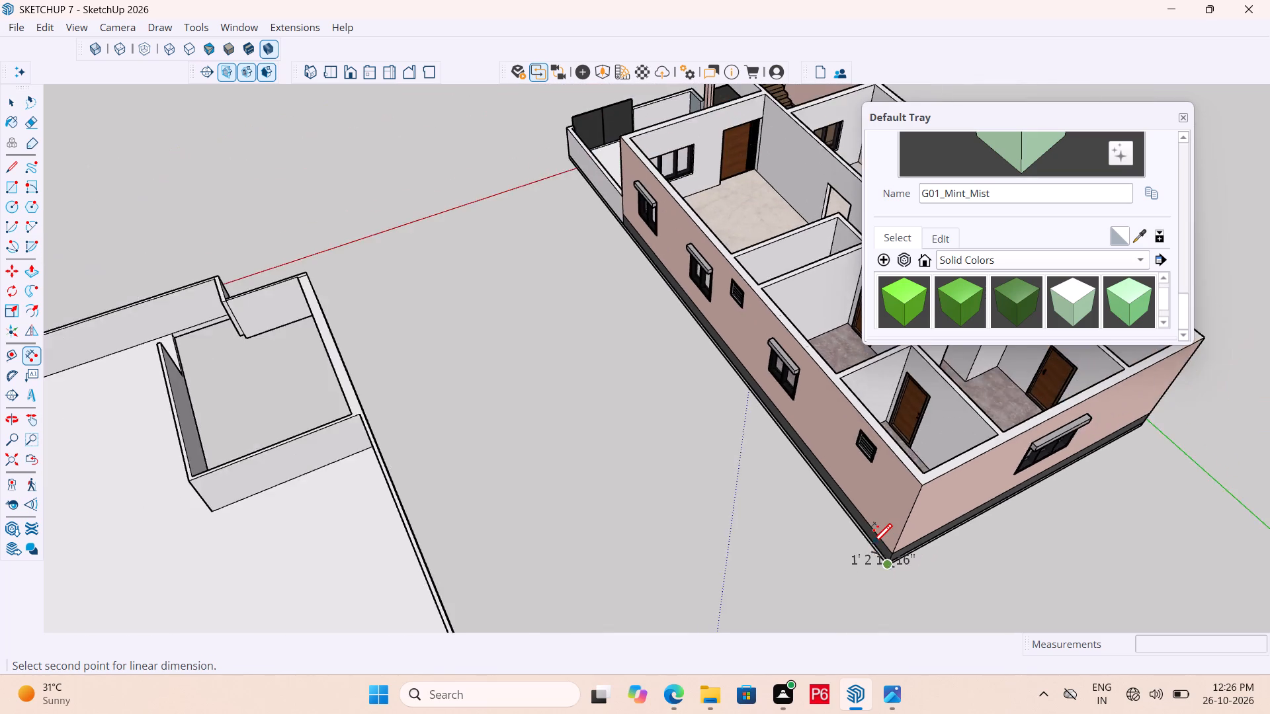
{"action": "scroll", "coordinate": [872, 547], "scroll_direction": "down", "scroll_amount": 3}
{"action": "scroll", "coordinate": [590, 157], "scroll_direction": "up", "scroll_amount": 13}
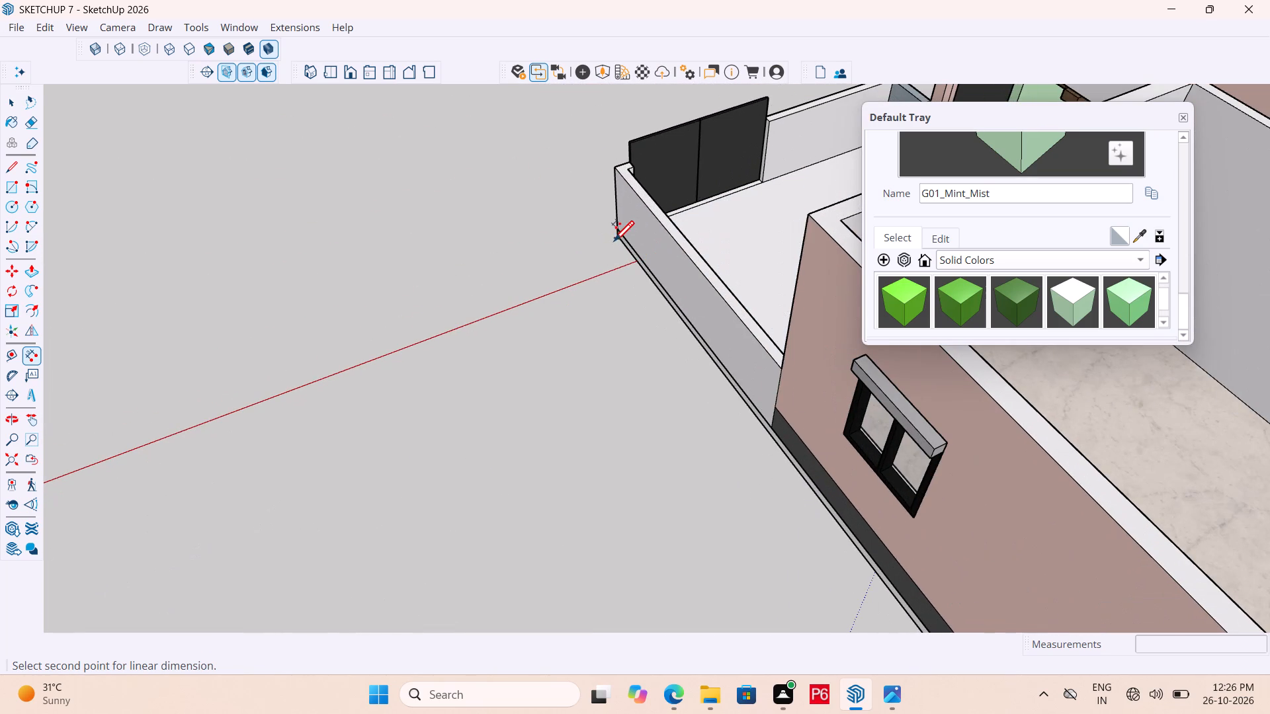
{"action": "left_click", "coordinate": [615, 239]}
{"action": "scroll", "coordinate": [519, 253], "scroll_direction": "down", "scroll_amount": 4}
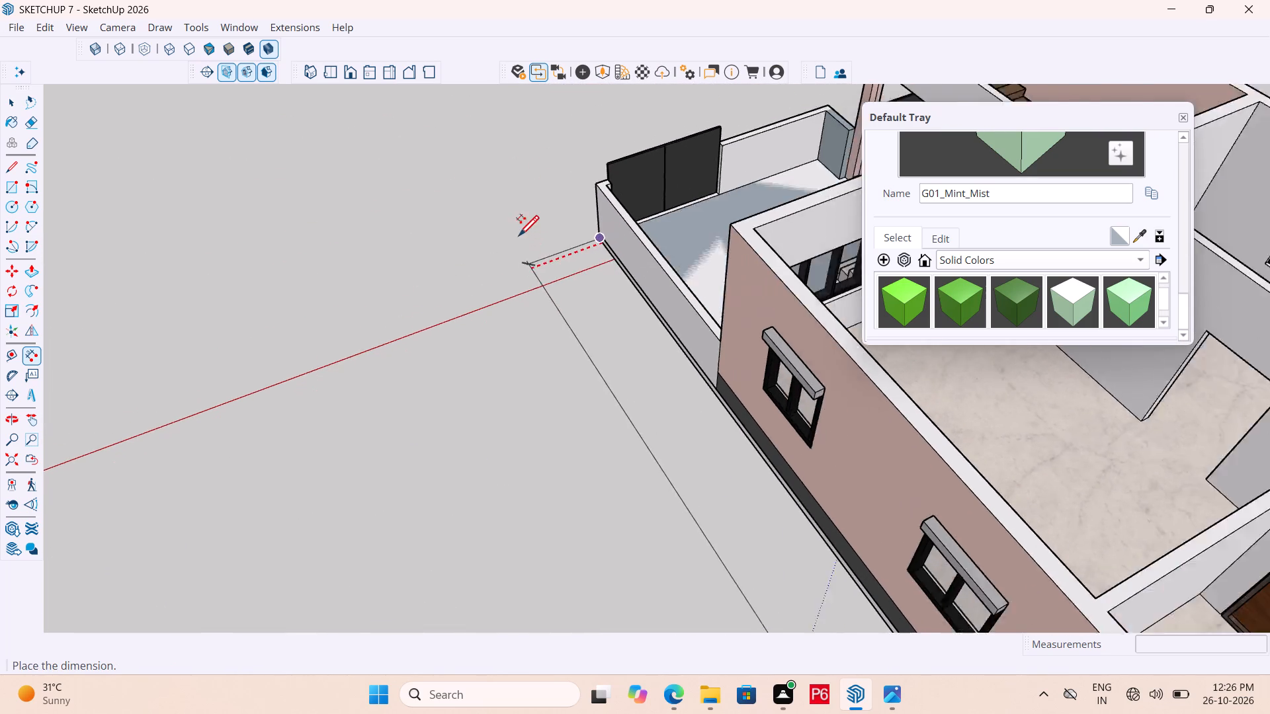
{"action": "scroll", "coordinate": [519, 238], "scroll_direction": "down", "scroll_amount": 12}
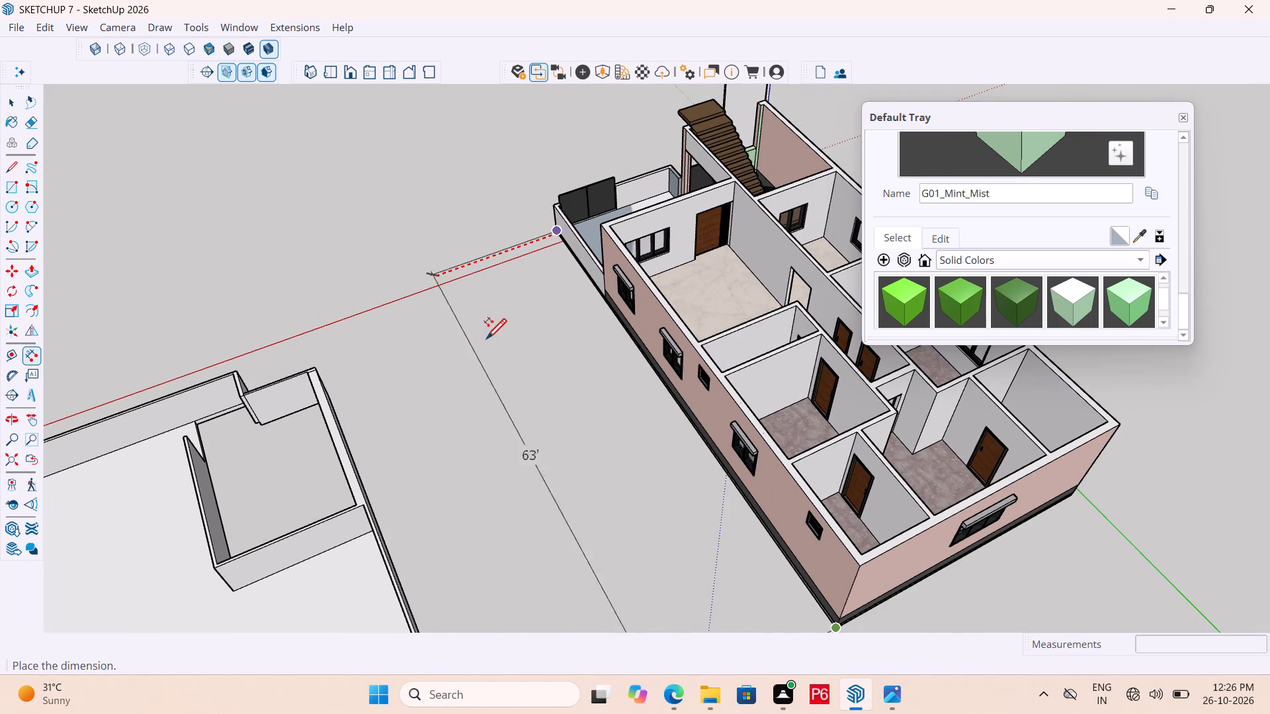
{"action": "key", "text": "space"}
Measure the house's rear width between the two bottom corners of the plinth with the Dimension tool.
{"action": "scroll", "coordinate": [479, 361], "scroll_direction": "down", "scroll_amount": 6}
{"action": "scroll", "coordinate": [773, 480], "scroll_direction": "up", "scroll_amount": 6}
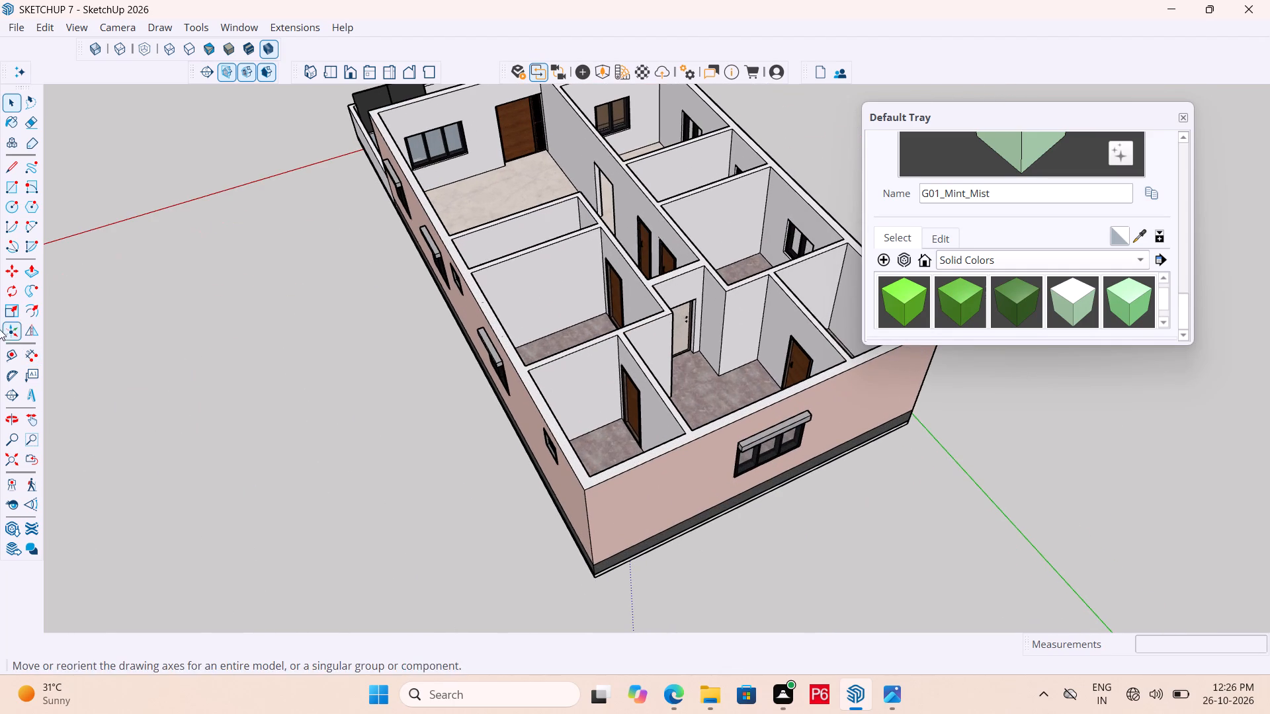
{"action": "left_click", "coordinate": [28, 354]}
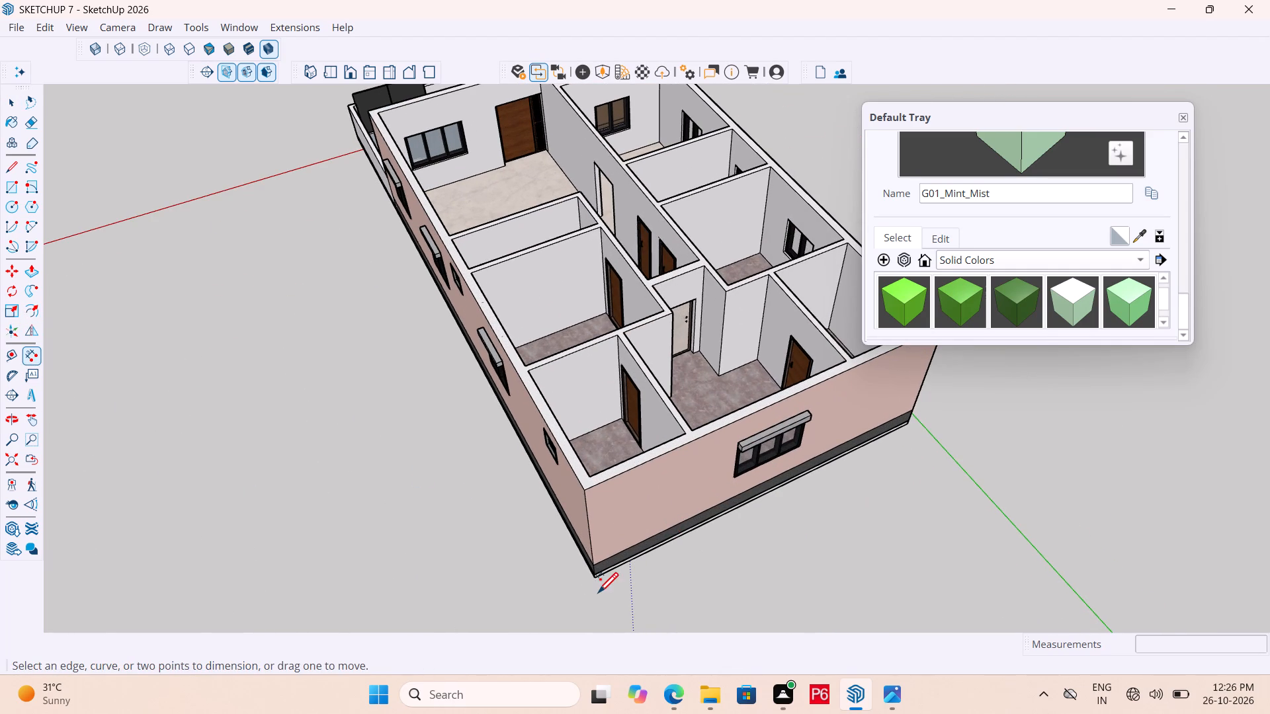
{"action": "scroll", "coordinate": [596, 595], "scroll_direction": "up", "scroll_amount": 6}
{"action": "left_click", "coordinate": [599, 566]}
{"action": "scroll", "coordinate": [417, 600], "scroll_direction": "down", "scroll_amount": 7}
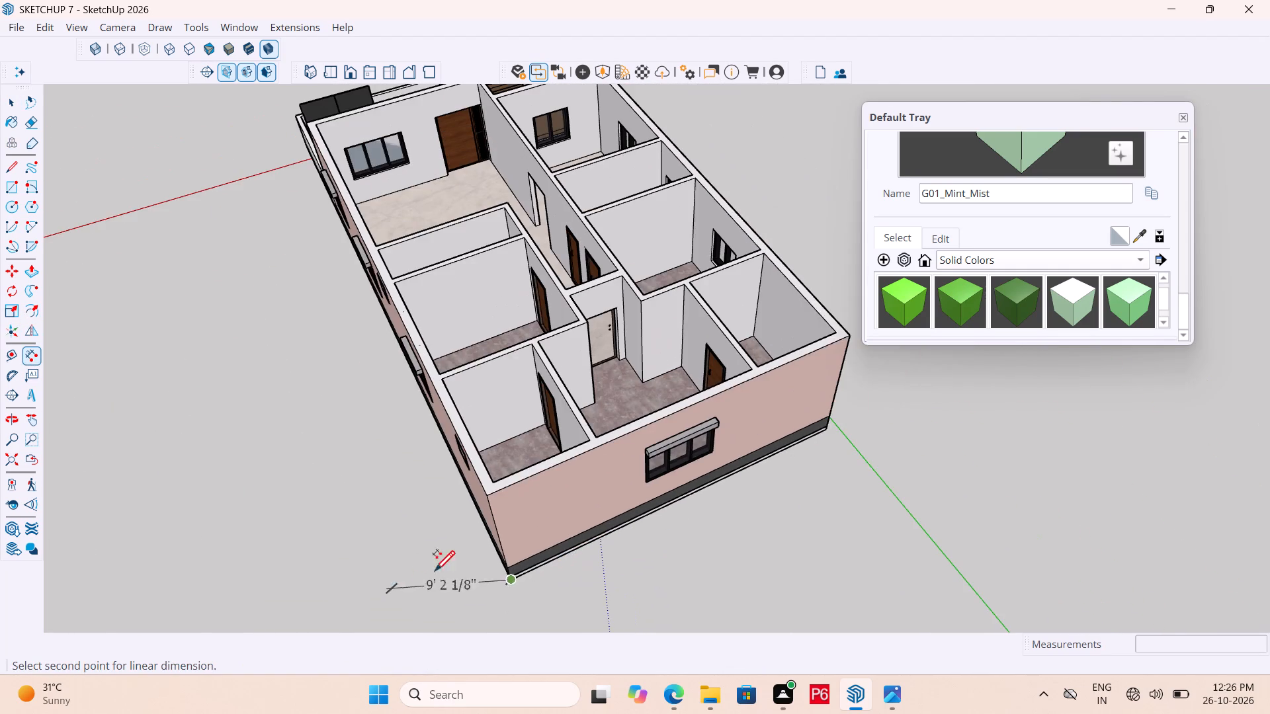
{"action": "scroll", "coordinate": [884, 430], "scroll_direction": "up", "scroll_amount": 3}
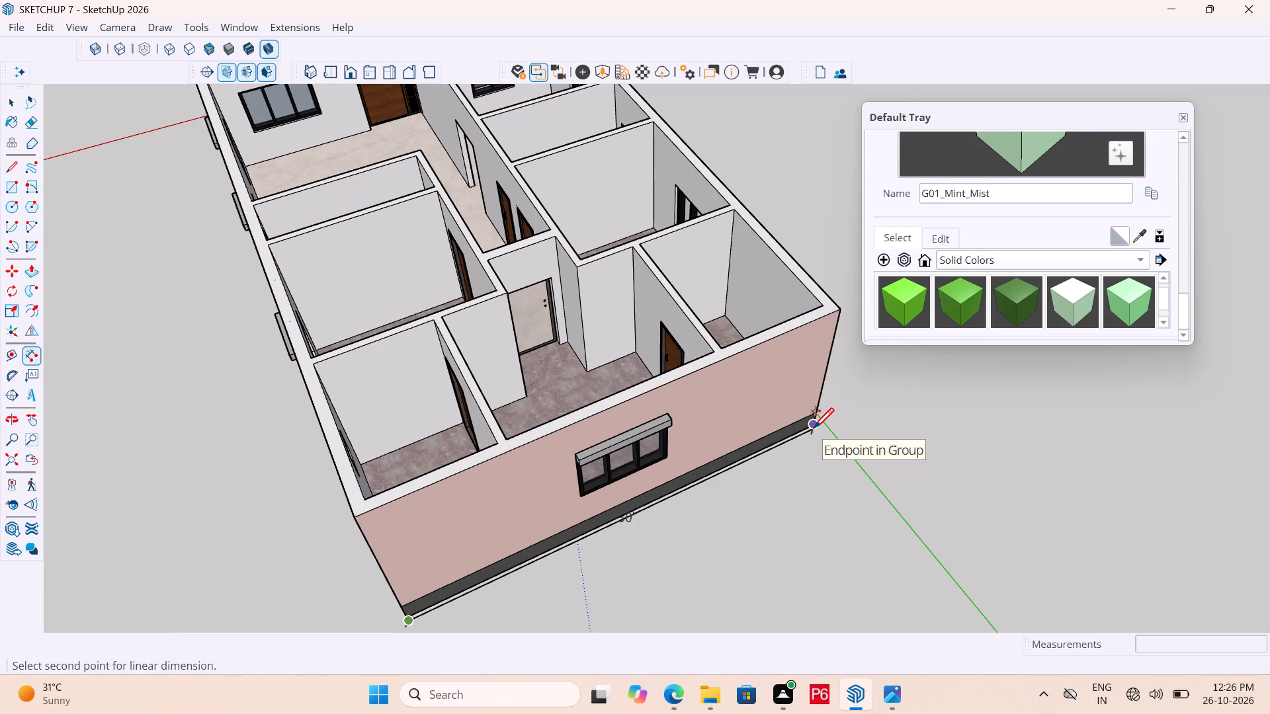
{"action": "left_click", "coordinate": [816, 430]}
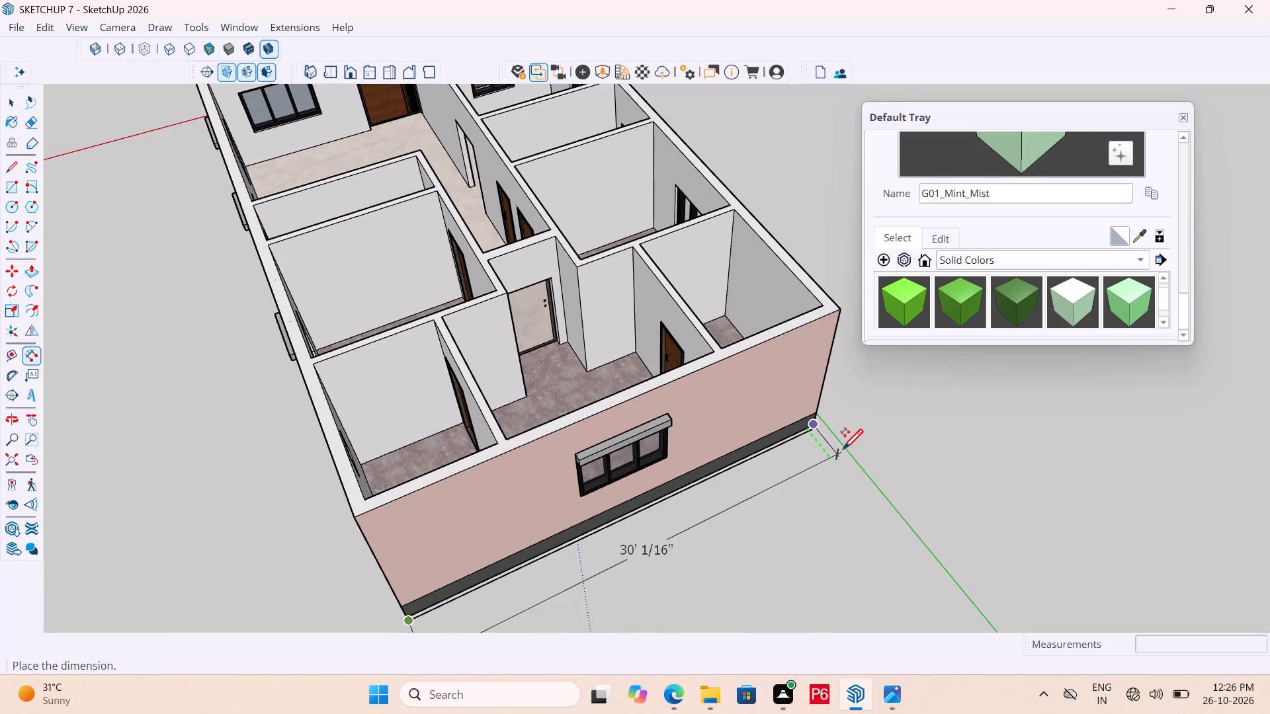
Save the model, leaving the rear width dimension unplaced.
{"action": "key", "text": "ctrl+s"}
{"action": "key", "text": "ctrl+s"}
{"action": "key", "text": "ctrl+s"}
{"action": "key", "text": "space"}
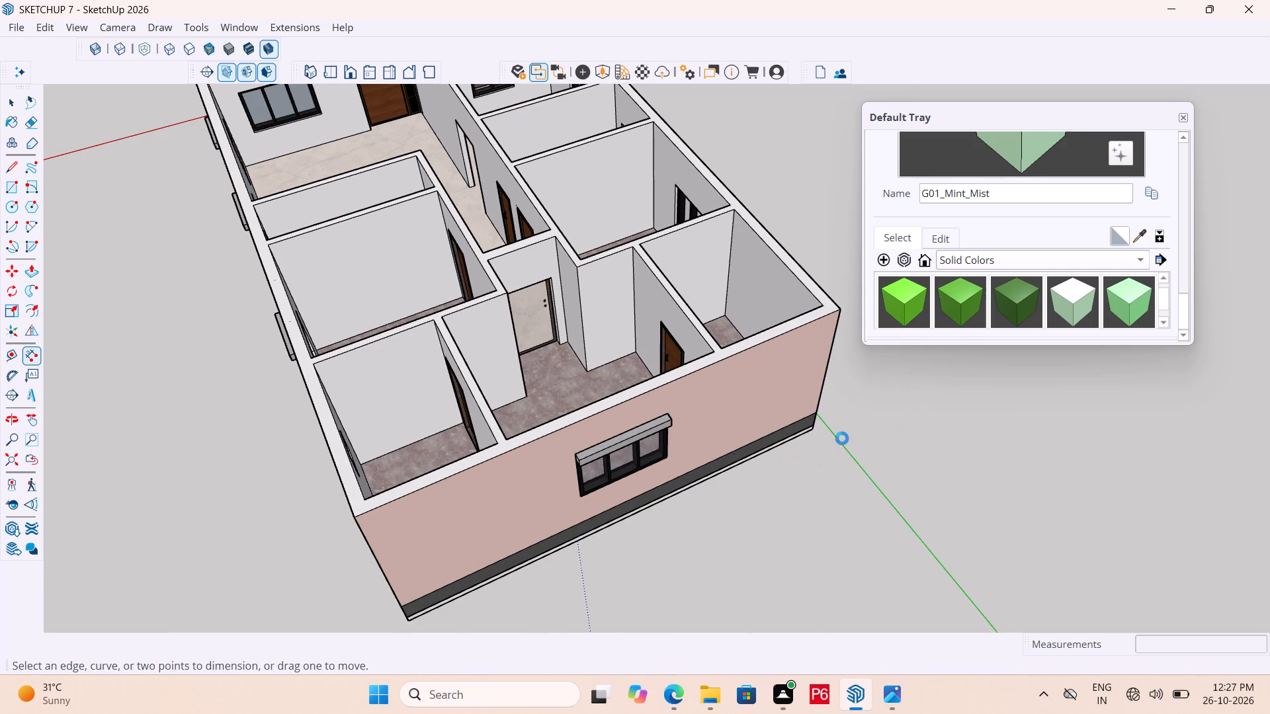
{"action": "scroll", "coordinate": [866, 432], "scroll_direction": "down", "scroll_amount": 6}
{"action": "key", "text": "ctrl+s"}
{"action": "key", "text": "ctrl+s"}
{"action": "key", "text": "ctrl+s"}
{"action": "key", "text": "ctrl+s"}
{"action": "key", "text": "ctrl+space"}
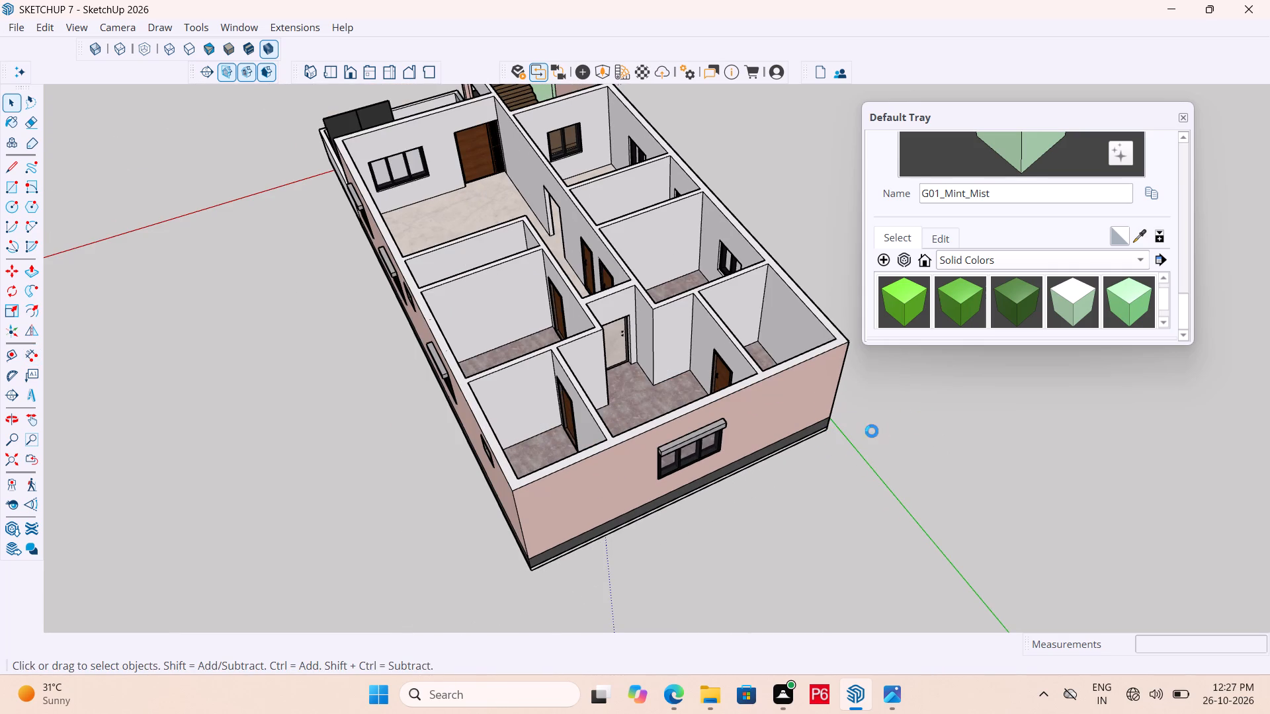
{"action": "key", "text": "ctrl+s"}
{"action": "key", "text": "ctrl+s"}
{"action": "key", "text": "ctrl+s"}
{"action": "key", "text": "ctrl+s"}
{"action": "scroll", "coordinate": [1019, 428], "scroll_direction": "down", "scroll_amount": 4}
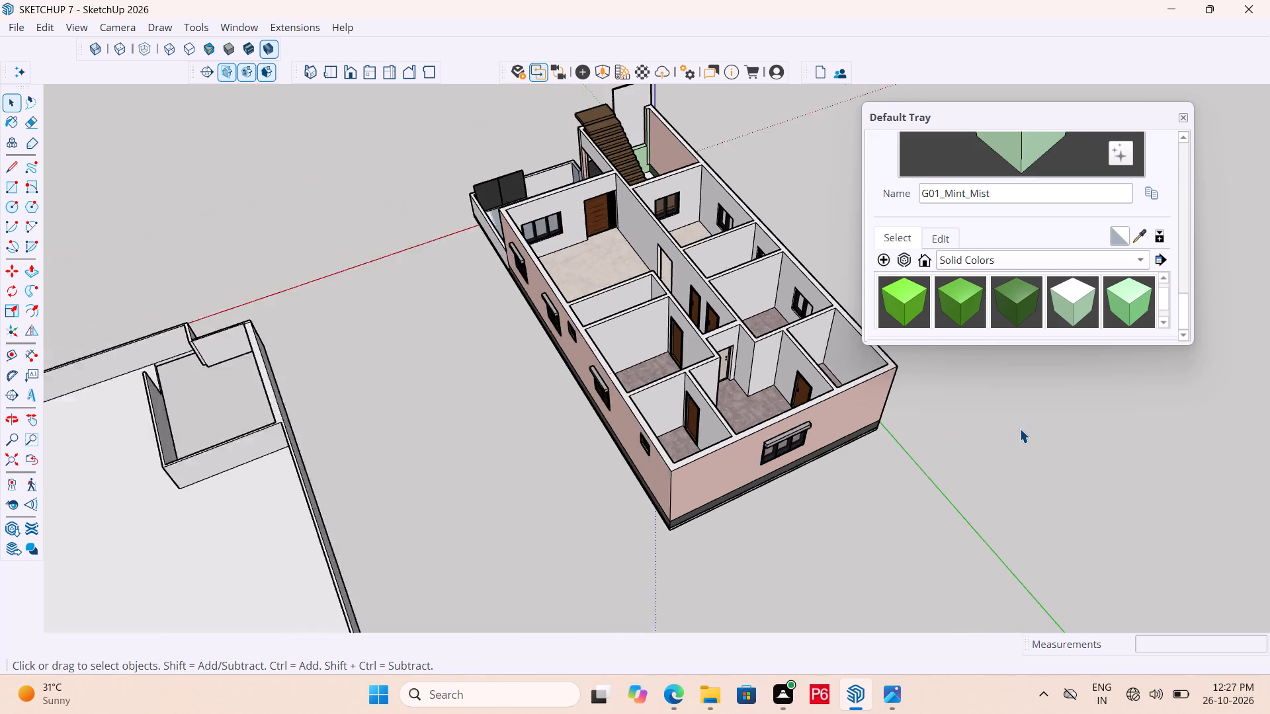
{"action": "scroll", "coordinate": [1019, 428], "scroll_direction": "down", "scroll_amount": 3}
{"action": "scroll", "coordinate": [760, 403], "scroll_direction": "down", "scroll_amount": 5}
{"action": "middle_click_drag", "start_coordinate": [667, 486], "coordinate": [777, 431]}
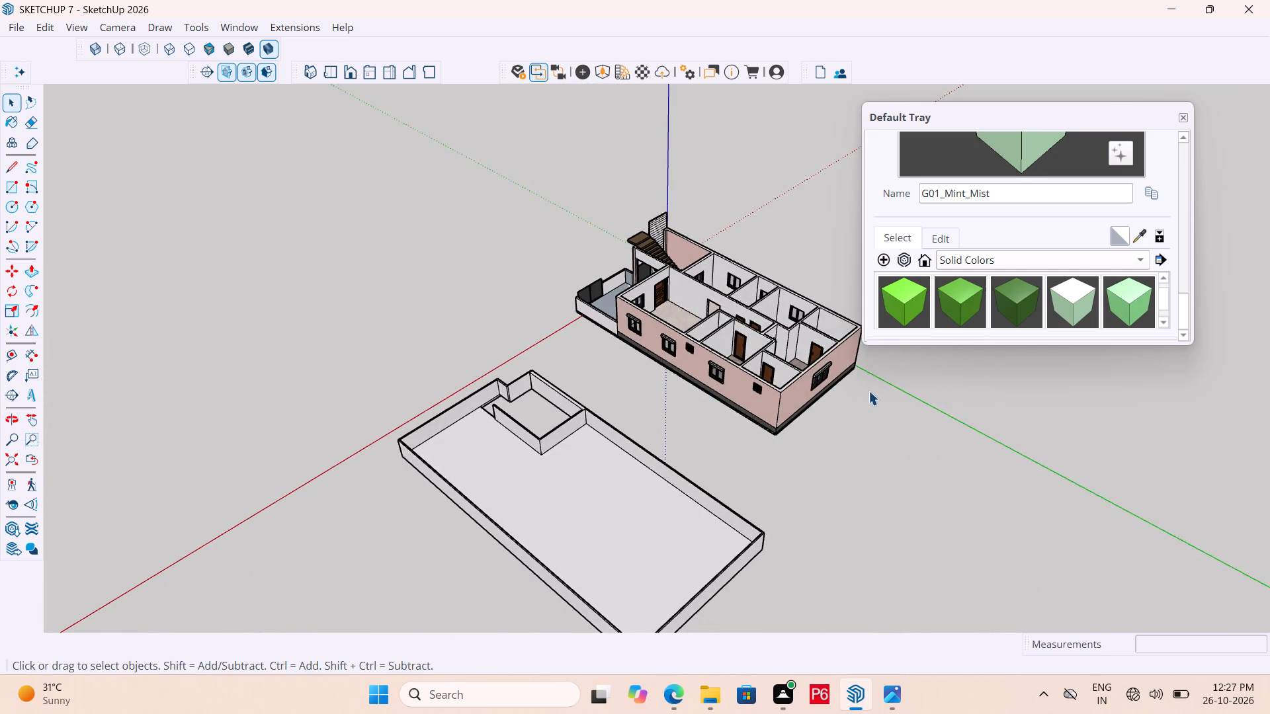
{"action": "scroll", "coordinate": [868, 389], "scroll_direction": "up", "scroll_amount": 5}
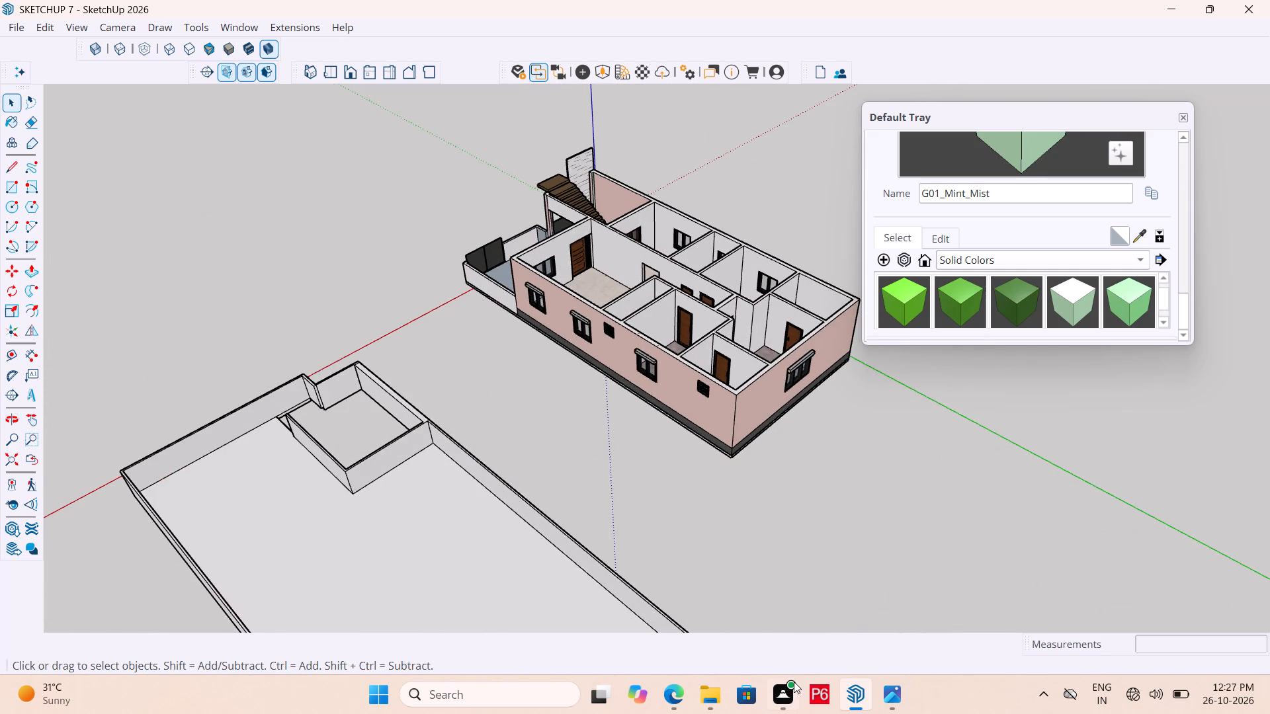
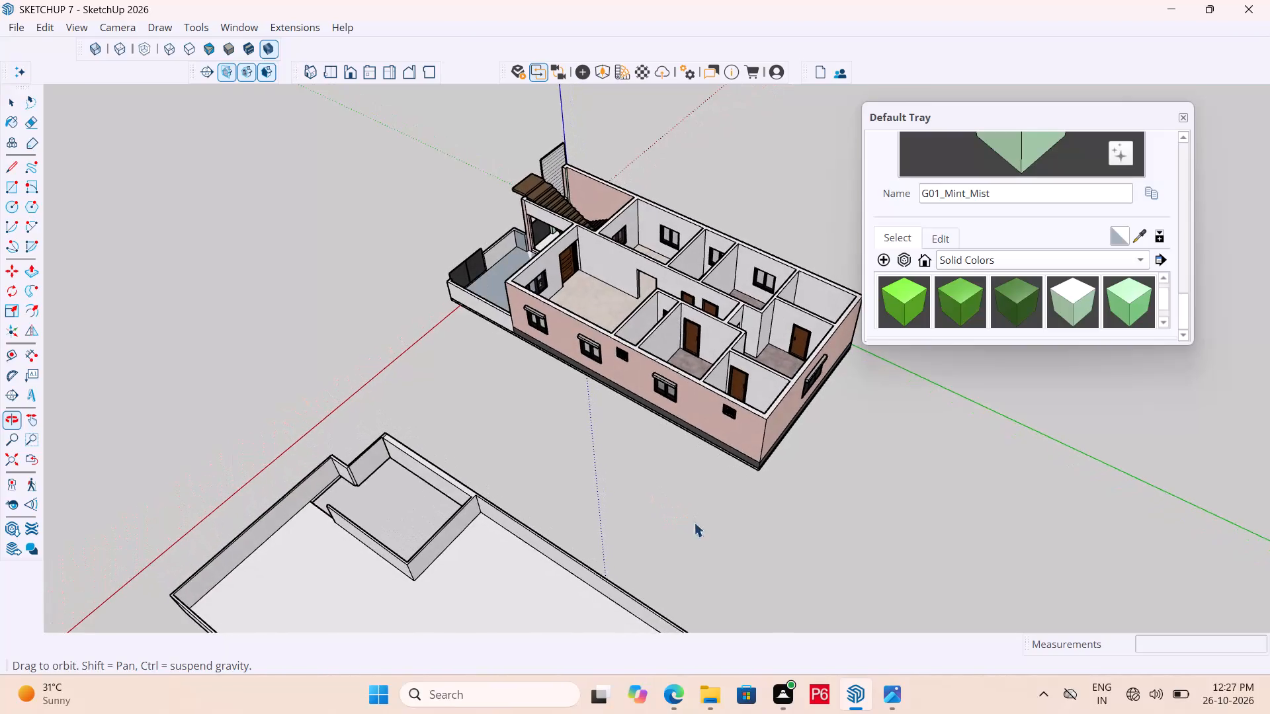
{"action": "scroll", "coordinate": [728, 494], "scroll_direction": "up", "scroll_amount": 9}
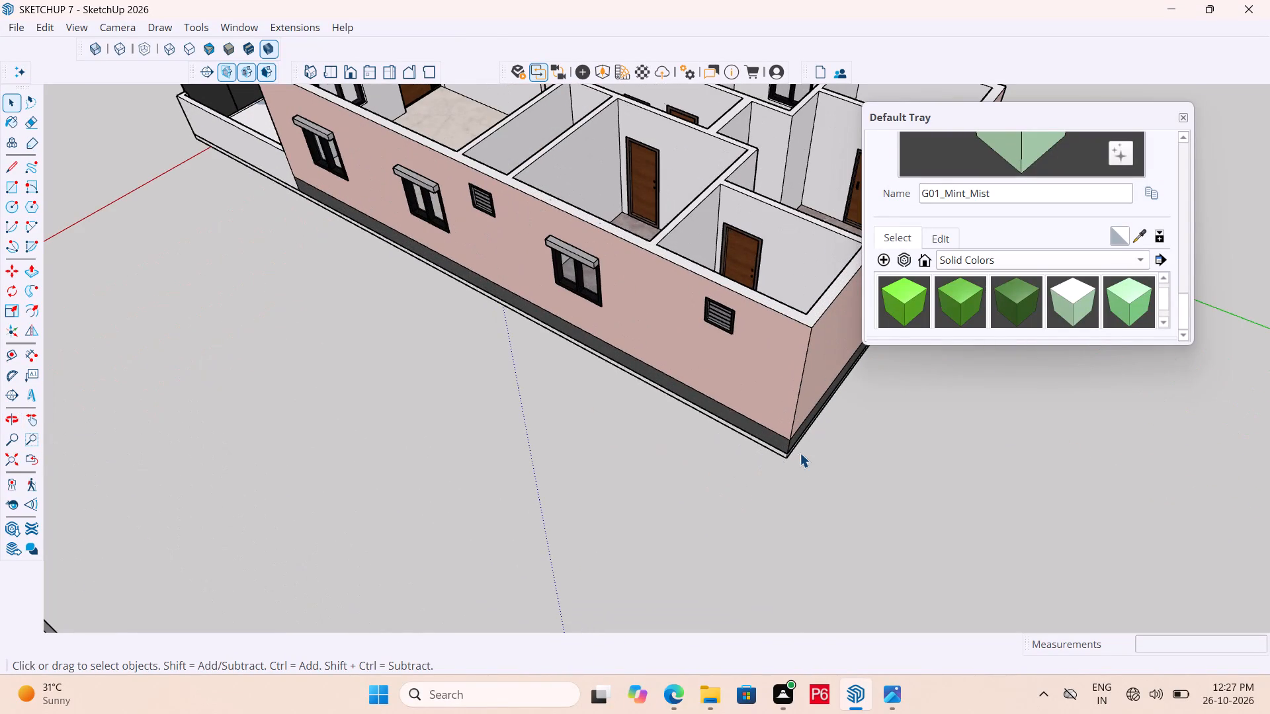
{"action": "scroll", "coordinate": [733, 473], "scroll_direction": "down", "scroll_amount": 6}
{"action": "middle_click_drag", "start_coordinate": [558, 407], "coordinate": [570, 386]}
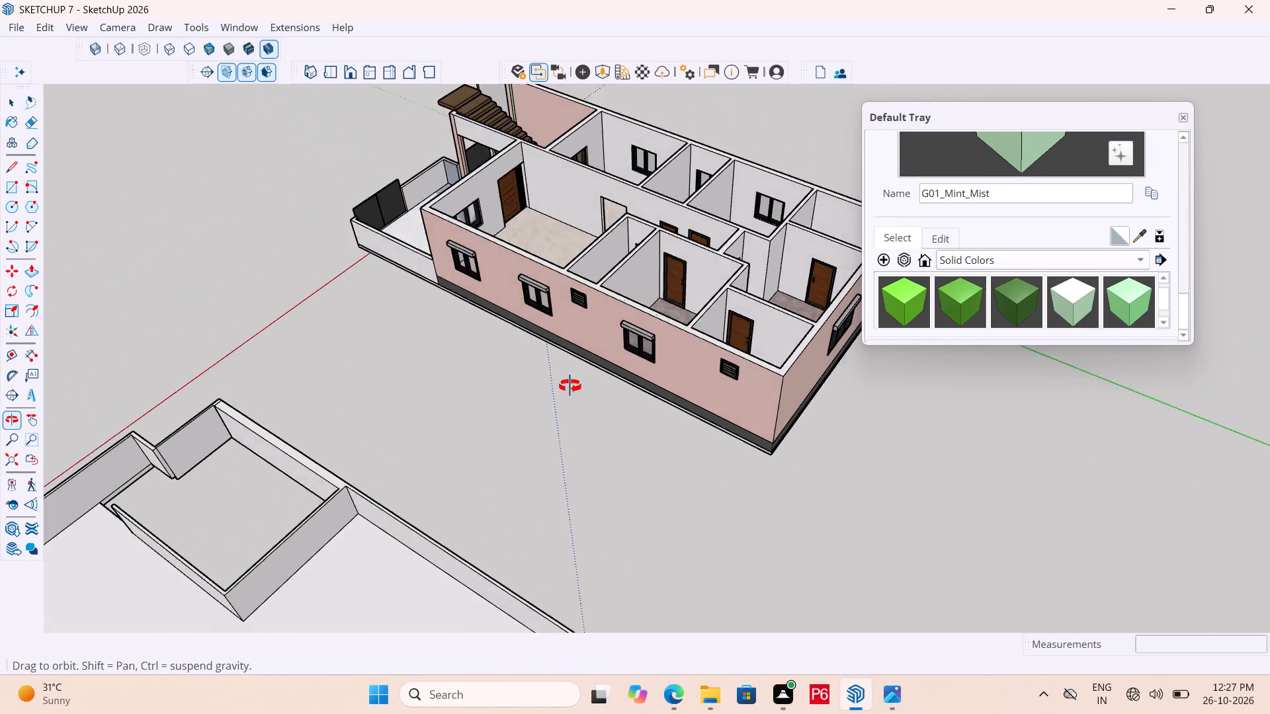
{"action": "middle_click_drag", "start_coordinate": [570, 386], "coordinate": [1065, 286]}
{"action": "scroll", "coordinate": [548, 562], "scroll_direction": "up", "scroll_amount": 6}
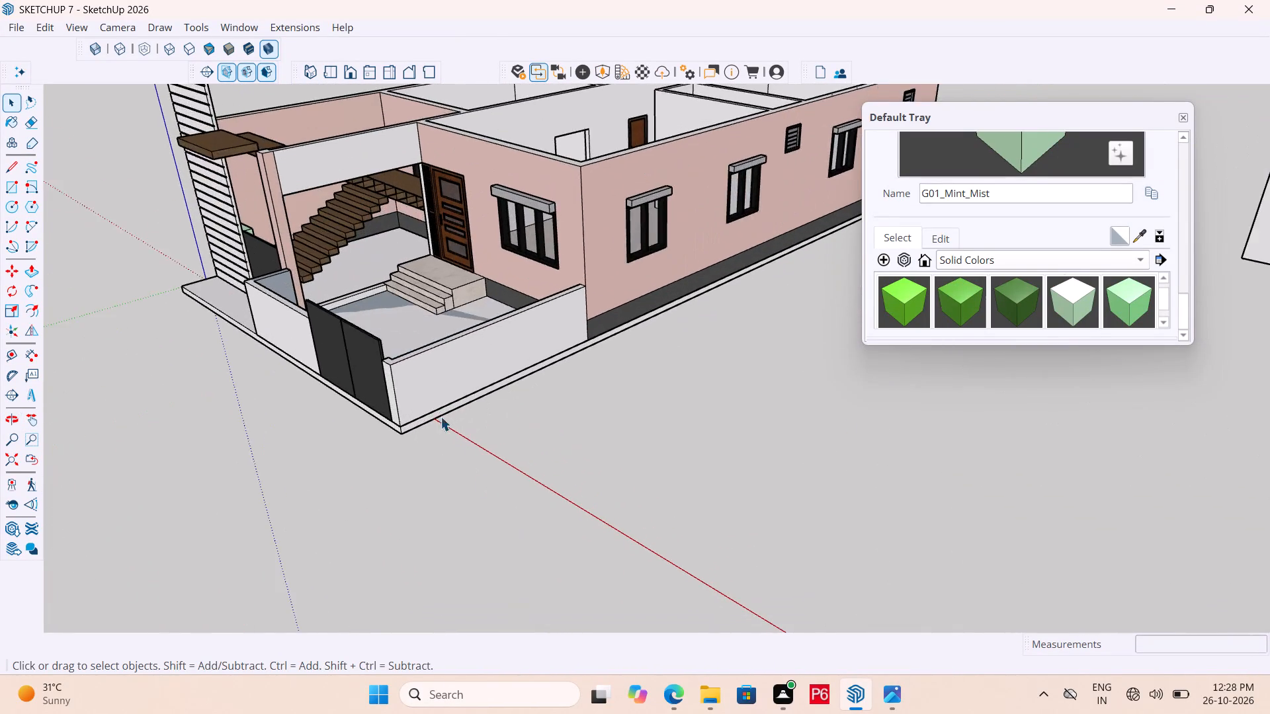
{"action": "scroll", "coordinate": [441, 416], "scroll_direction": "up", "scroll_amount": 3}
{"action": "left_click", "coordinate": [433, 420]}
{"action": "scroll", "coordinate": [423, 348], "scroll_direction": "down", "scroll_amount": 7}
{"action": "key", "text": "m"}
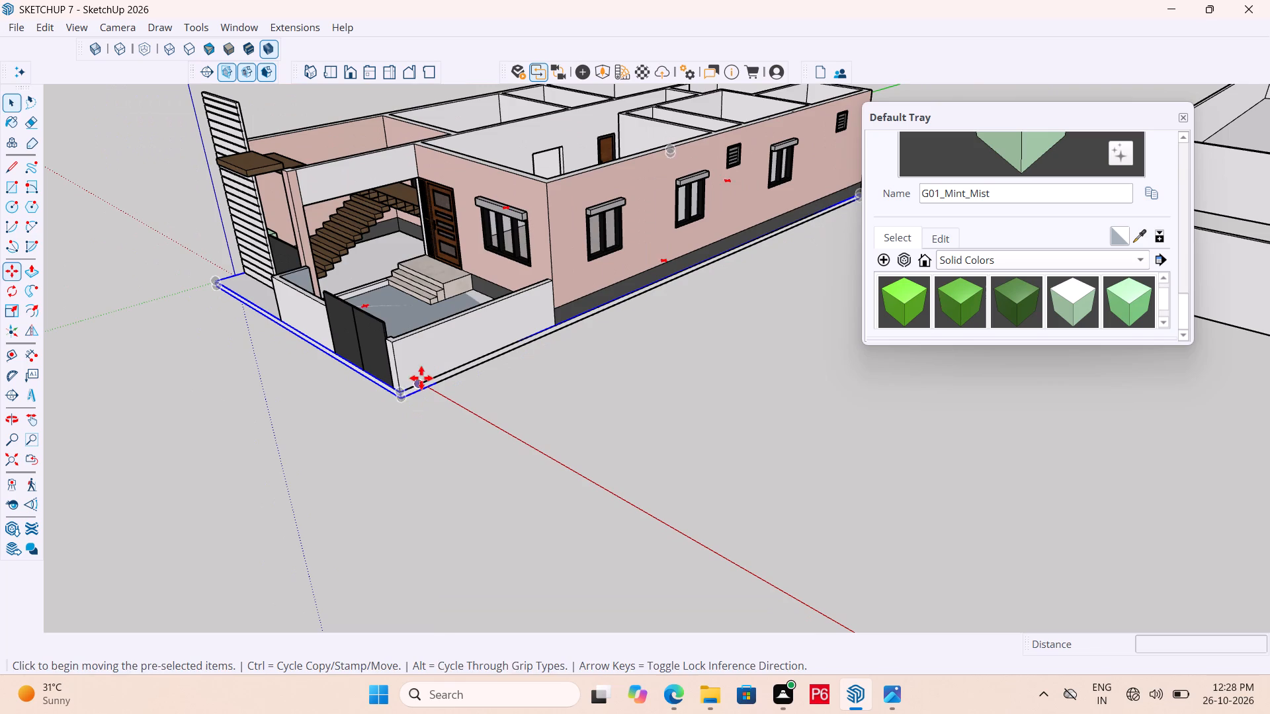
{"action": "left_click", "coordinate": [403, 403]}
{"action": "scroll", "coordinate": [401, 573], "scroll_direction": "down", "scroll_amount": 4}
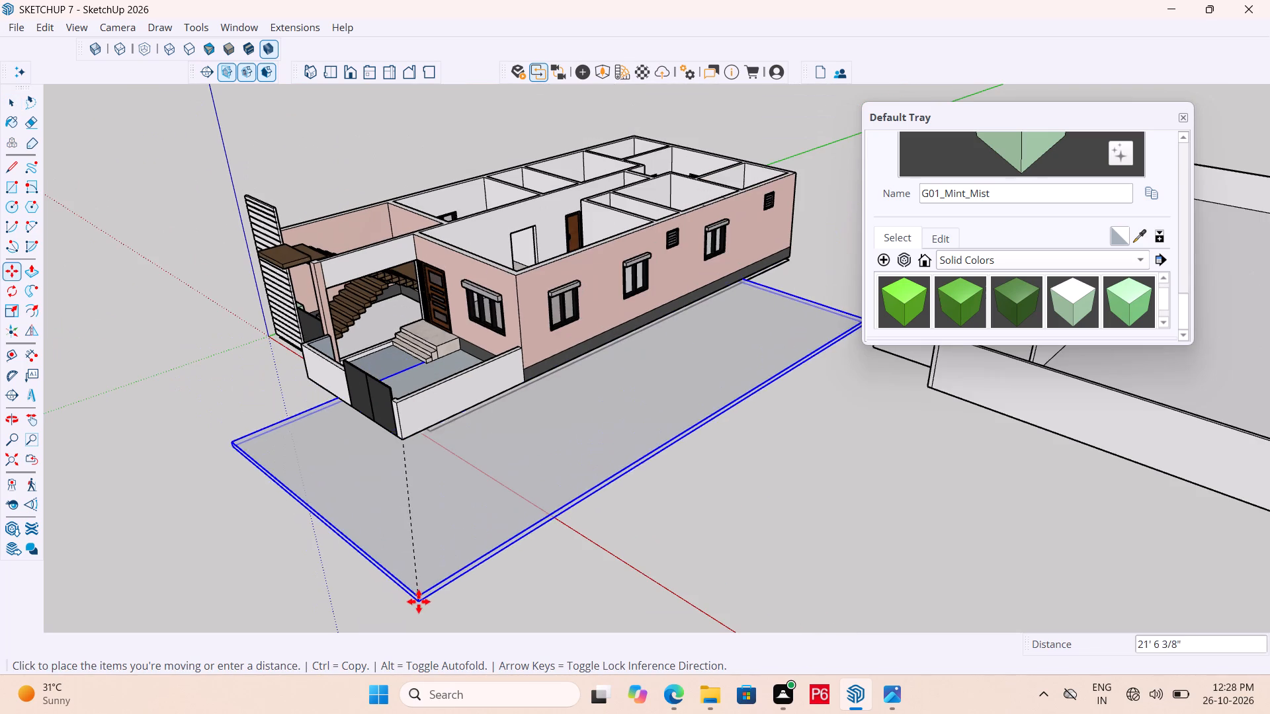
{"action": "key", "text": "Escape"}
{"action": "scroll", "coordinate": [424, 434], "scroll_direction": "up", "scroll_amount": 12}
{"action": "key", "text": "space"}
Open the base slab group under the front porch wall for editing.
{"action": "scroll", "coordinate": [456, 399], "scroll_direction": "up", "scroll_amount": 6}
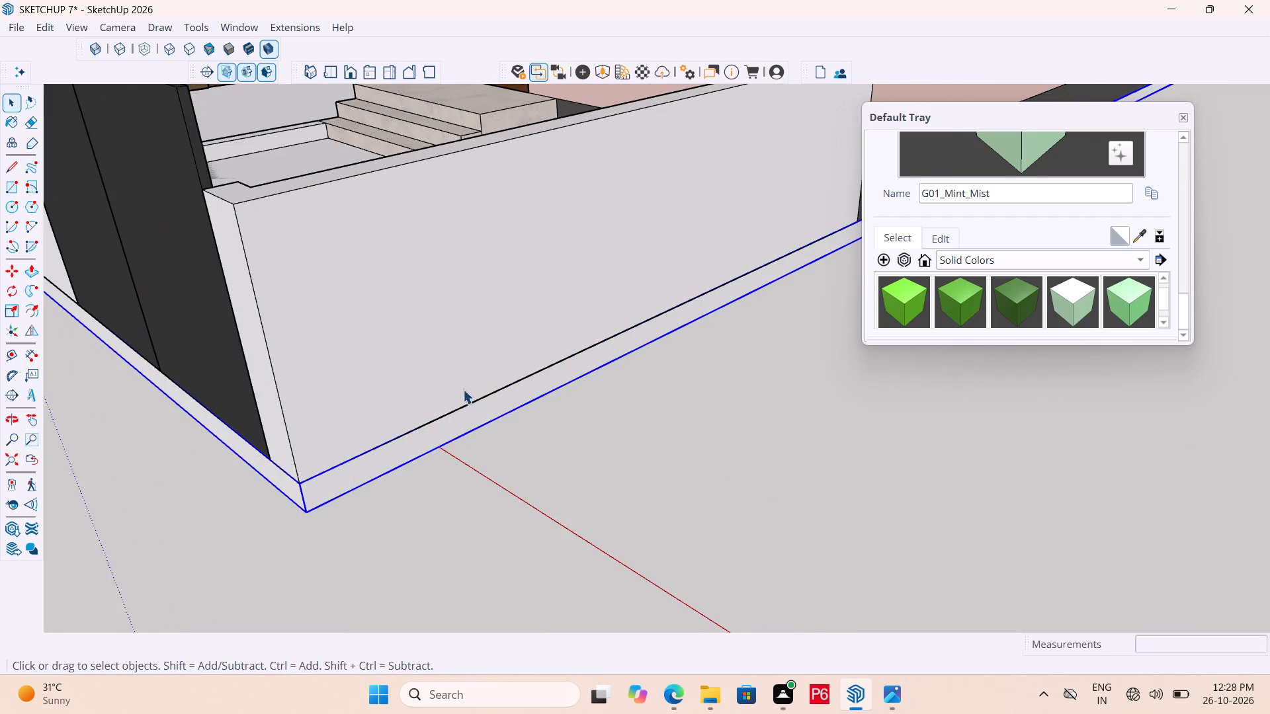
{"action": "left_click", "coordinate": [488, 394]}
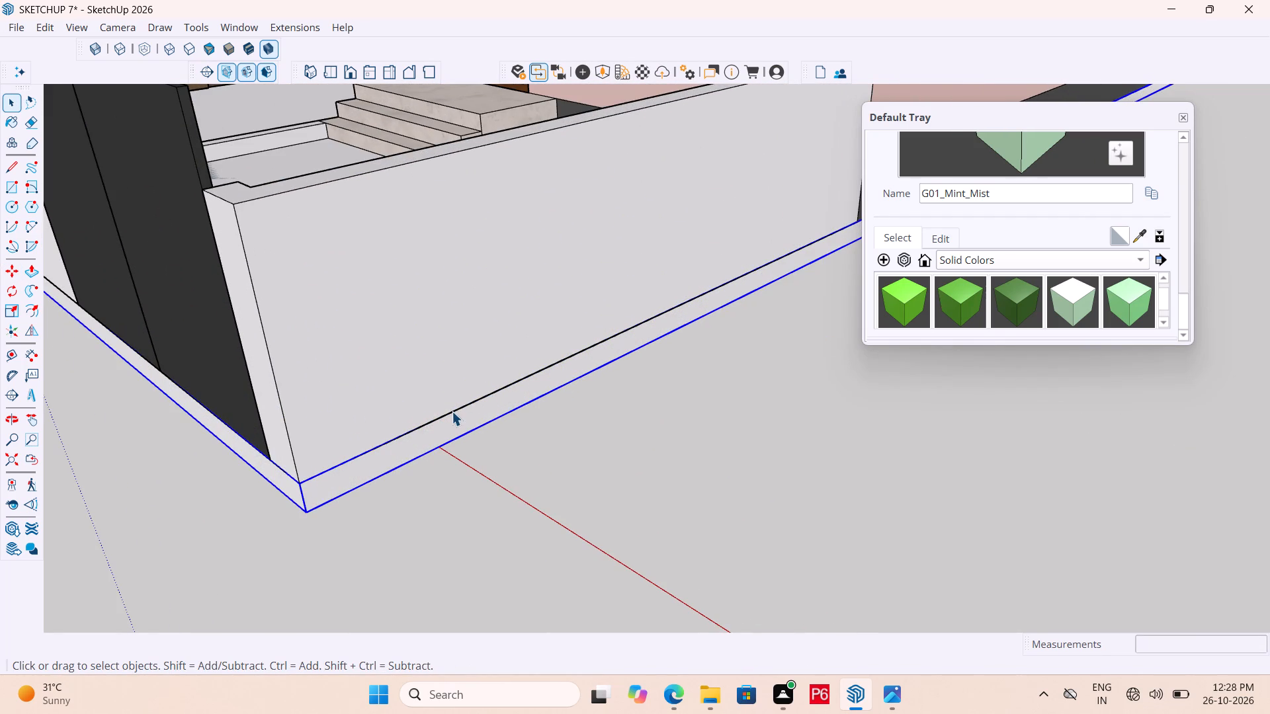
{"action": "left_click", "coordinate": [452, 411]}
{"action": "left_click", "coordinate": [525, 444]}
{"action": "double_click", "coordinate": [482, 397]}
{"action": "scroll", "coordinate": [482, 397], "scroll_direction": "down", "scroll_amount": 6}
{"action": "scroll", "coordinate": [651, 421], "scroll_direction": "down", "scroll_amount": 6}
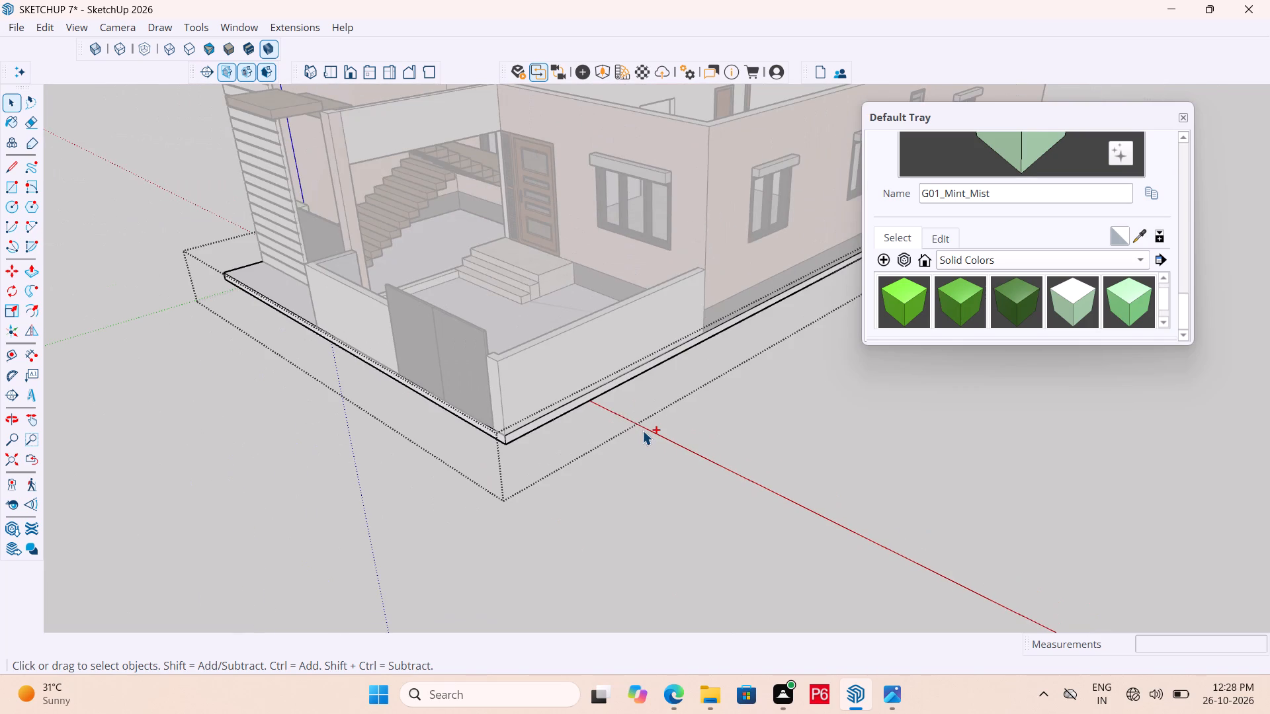
Save the model and leave the base slab group.
{"action": "key", "text": "ctrl+s"}
{"action": "key", "text": "ctrl+s"}
{"action": "key", "text": "ctrl+s"}
{"action": "key", "text": "ctrl+s"}
{"action": "key", "text": "space"}
{"action": "scroll", "coordinate": [447, 460], "scroll_direction": "down", "scroll_amount": 7}
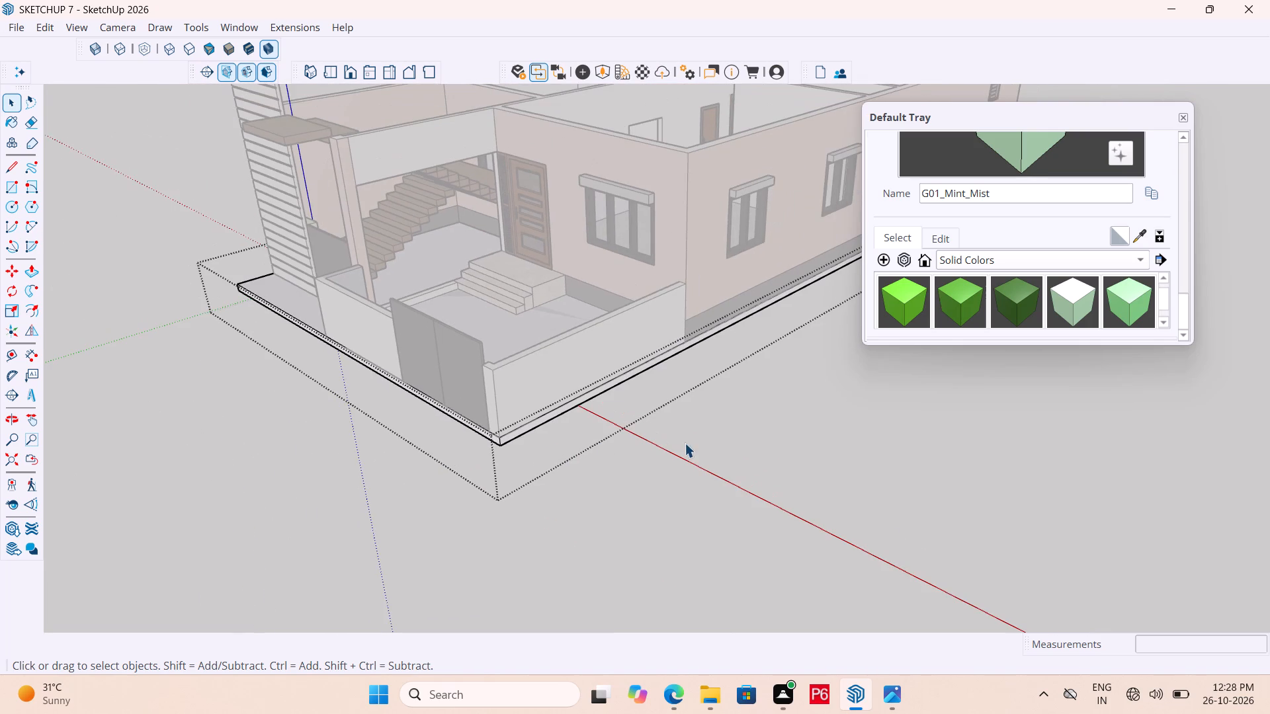
{"action": "left_click", "coordinate": [732, 432]}
Draw a line about 9' 2" long outward from the base slab's front porch corner, continuing the line of the front edge.
{"action": "scroll", "coordinate": [476, 487], "scroll_direction": "down", "scroll_amount": 6}
{"action": "middle_click_drag", "start_coordinate": [573, 438], "coordinate": [538, 612]}
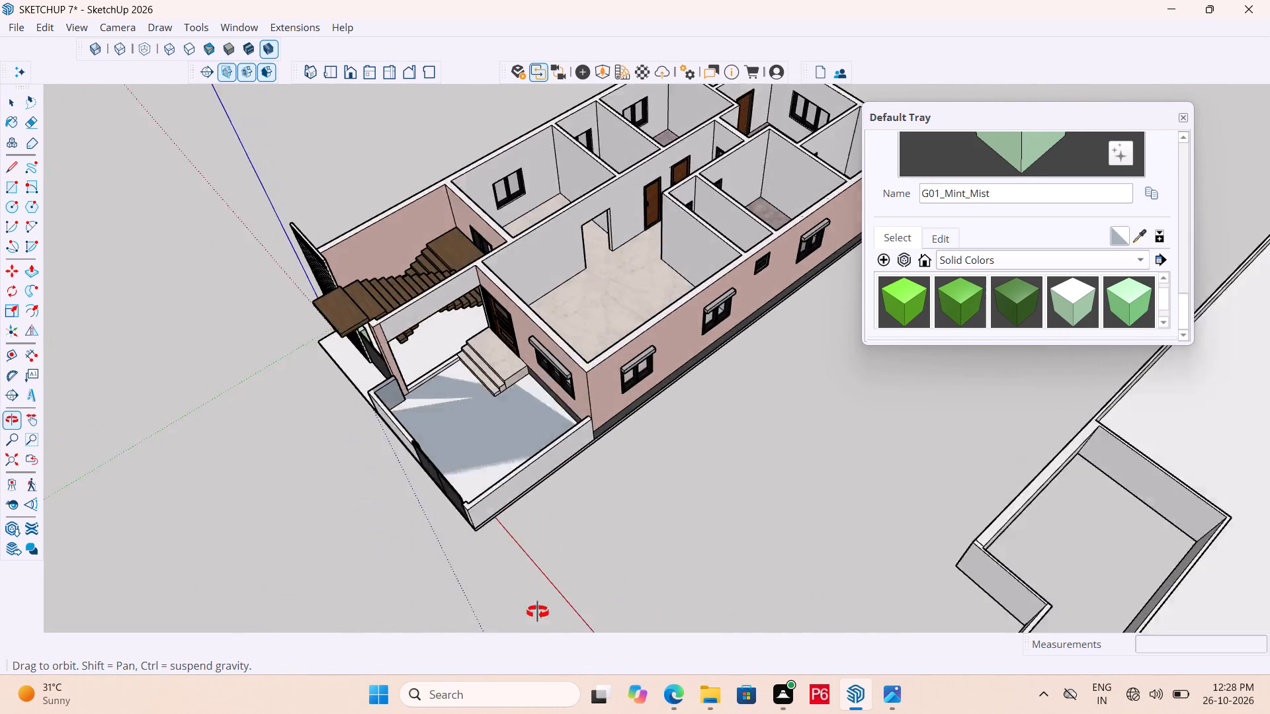
{"action": "middle_click_drag", "start_coordinate": [538, 612], "coordinate": [752, 707]}
{"action": "scroll", "coordinate": [491, 469], "scroll_direction": "down", "scroll_amount": 3}
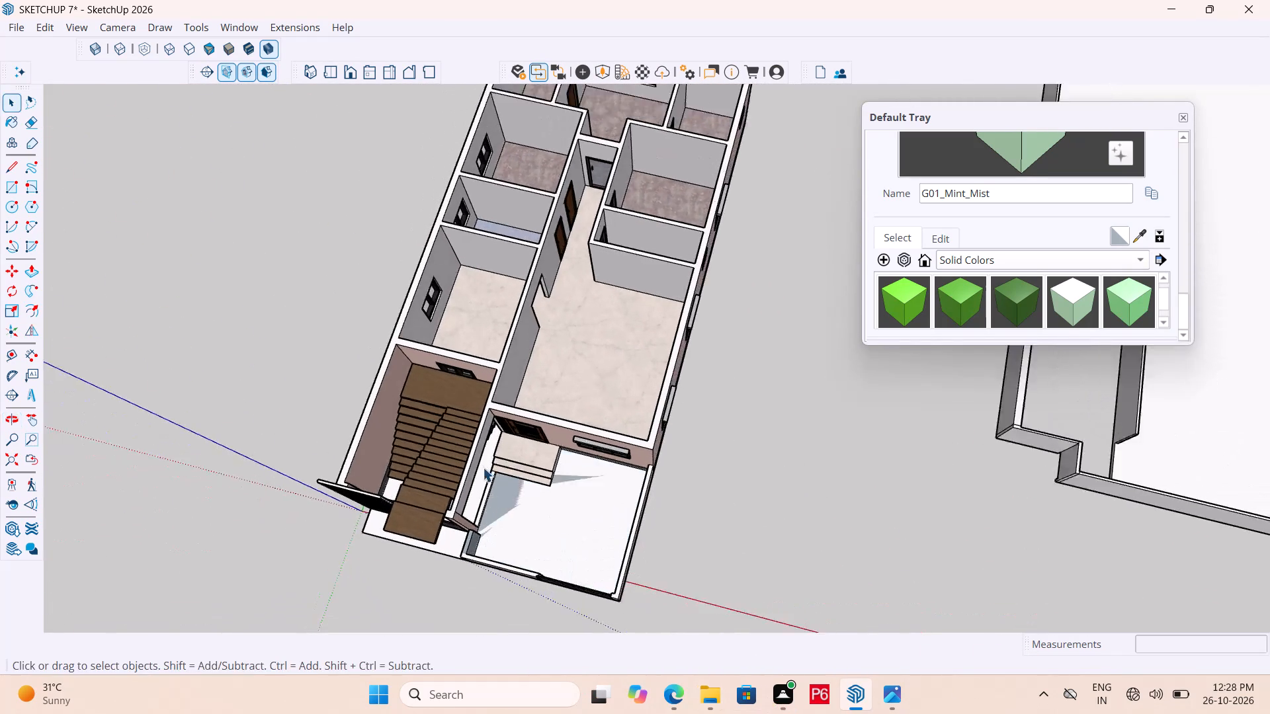
{"action": "scroll", "coordinate": [483, 467], "scroll_direction": "down", "scroll_amount": 3}
{"action": "middle_click_drag", "start_coordinate": [705, 462], "coordinate": [399, 276]}
{"action": "scroll", "coordinate": [598, 386], "scroll_direction": "up", "scroll_amount": 6}
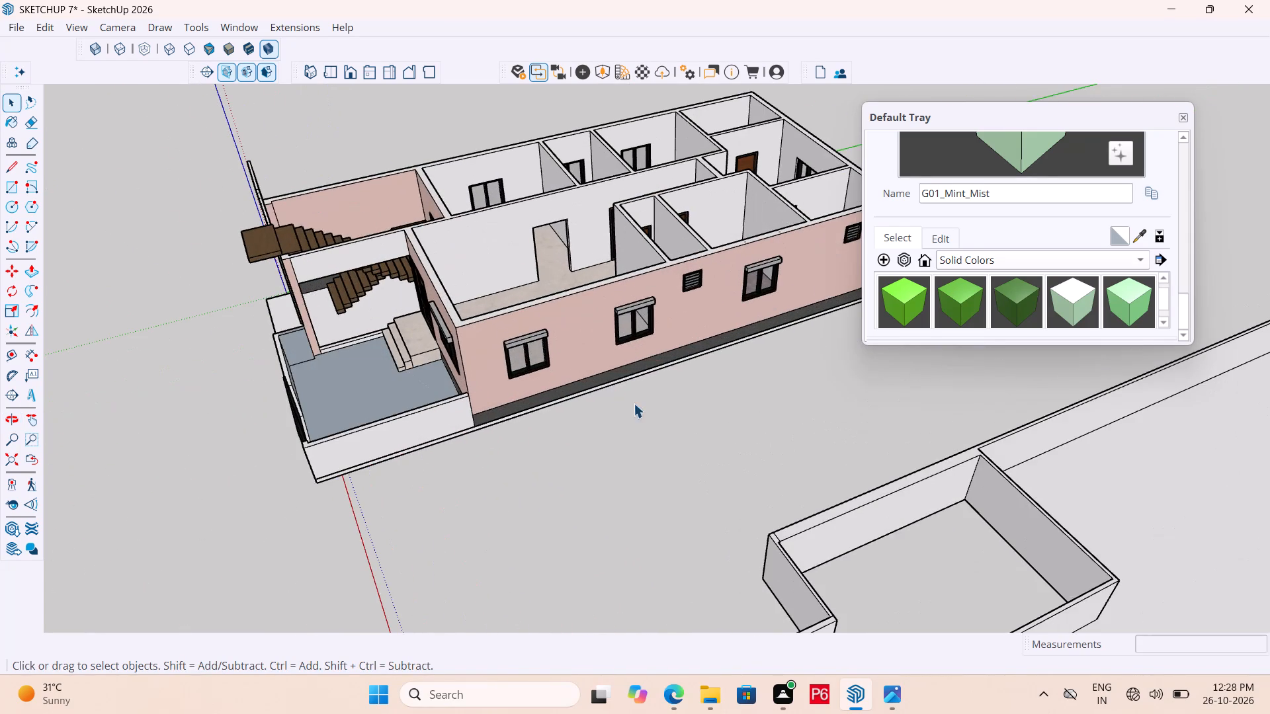
{"action": "scroll", "coordinate": [357, 451], "scroll_direction": "down", "scroll_amount": 5}
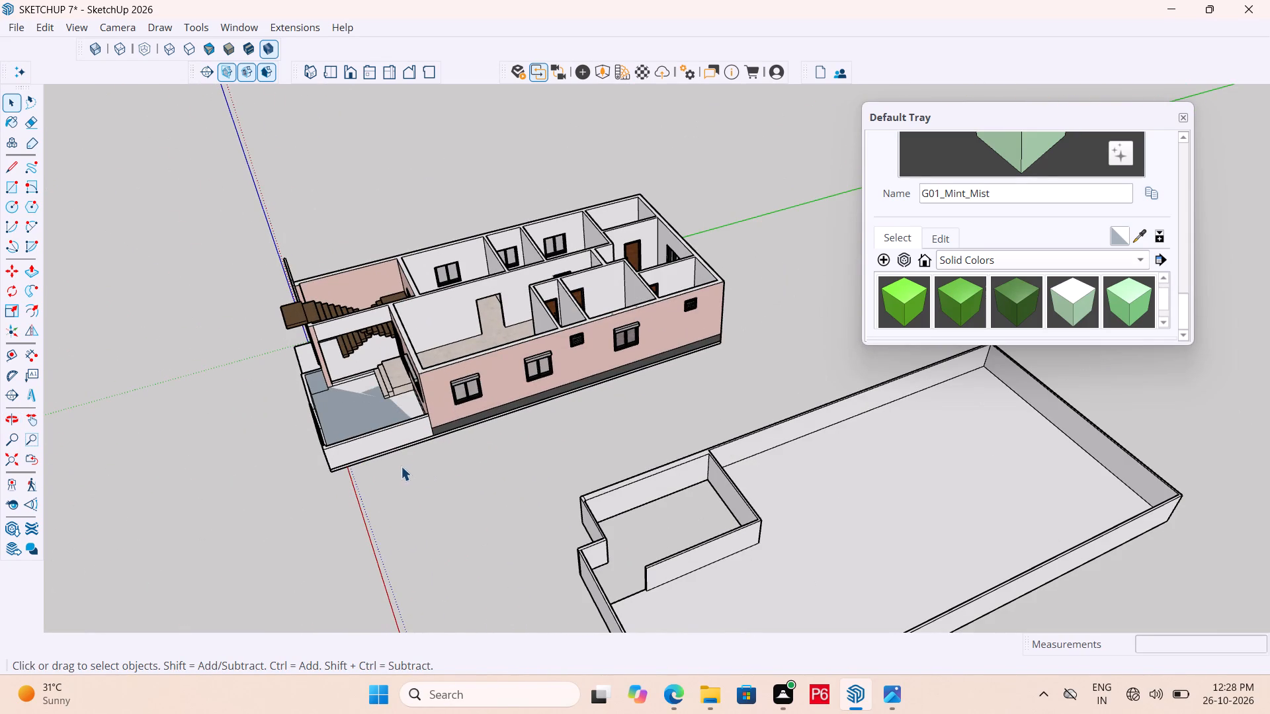
{"action": "key", "text": "t"}
{"action": "scroll", "coordinate": [441, 471], "scroll_direction": "up", "scroll_amount": 10}
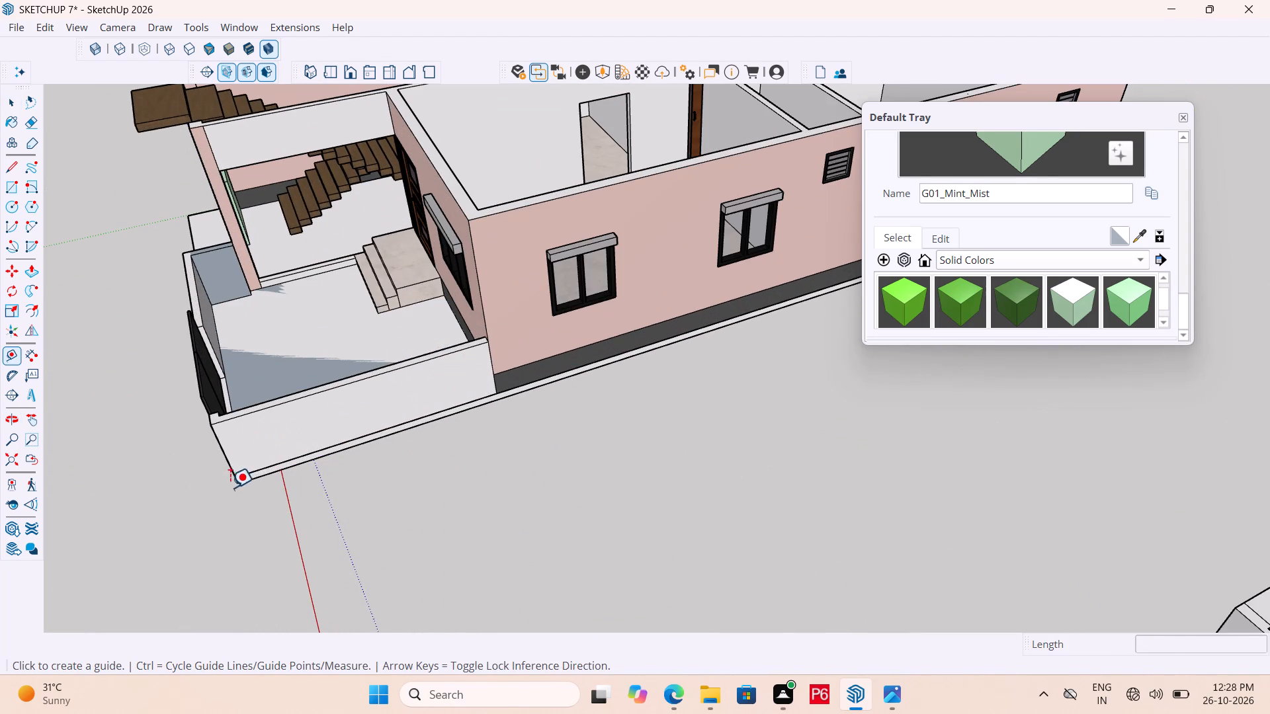
{"action": "key", "text": "l"}
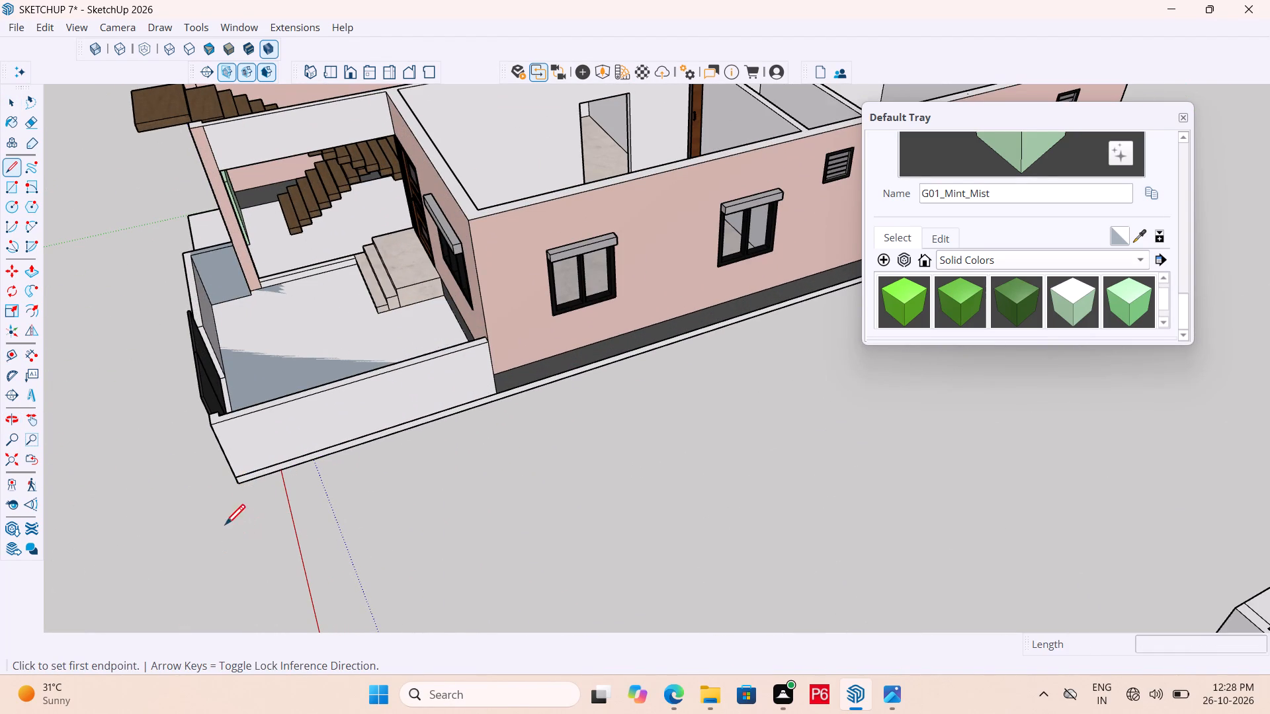
{"action": "left_click", "coordinate": [238, 486]}
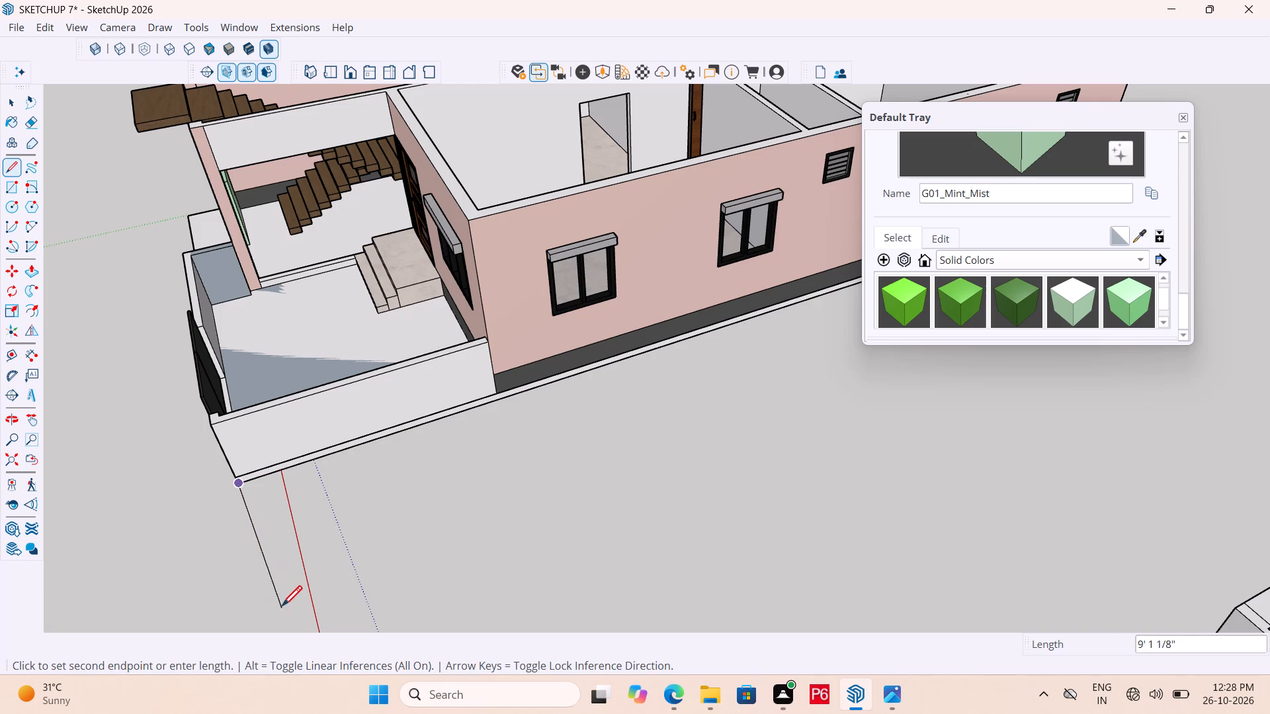
{"action": "left_click", "coordinate": [269, 614]}
{"action": "key", "text": "space"}
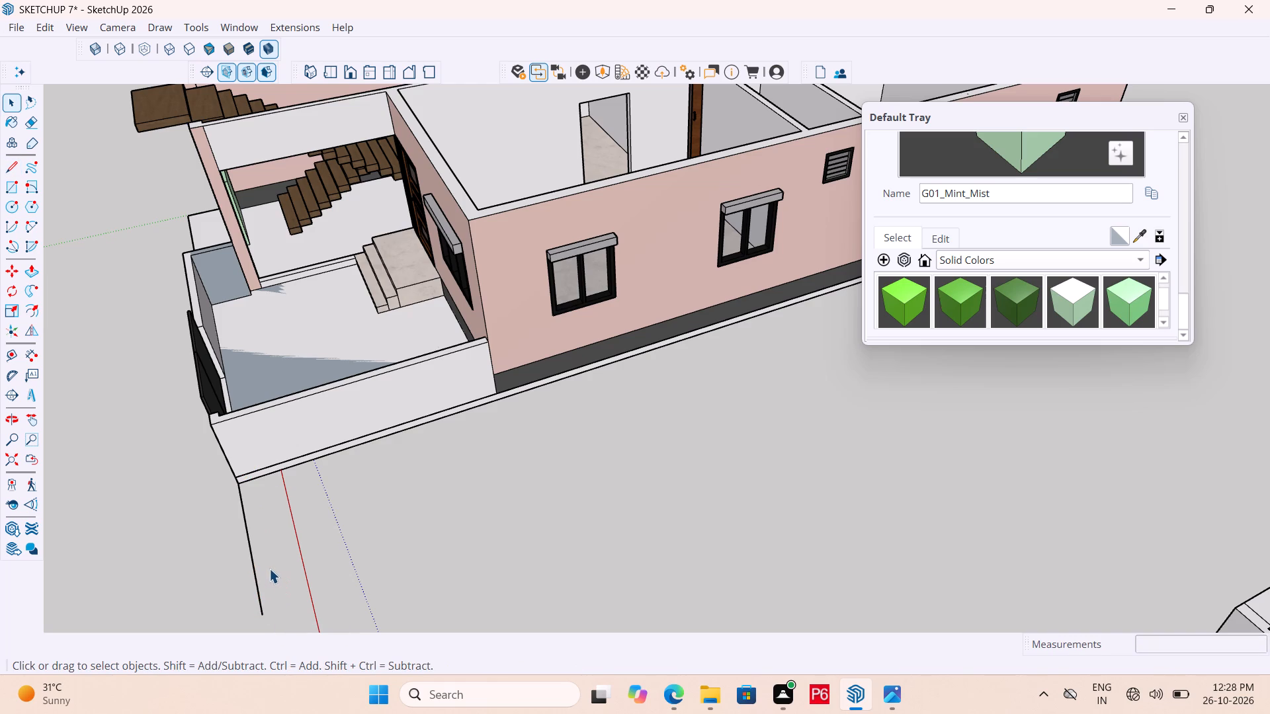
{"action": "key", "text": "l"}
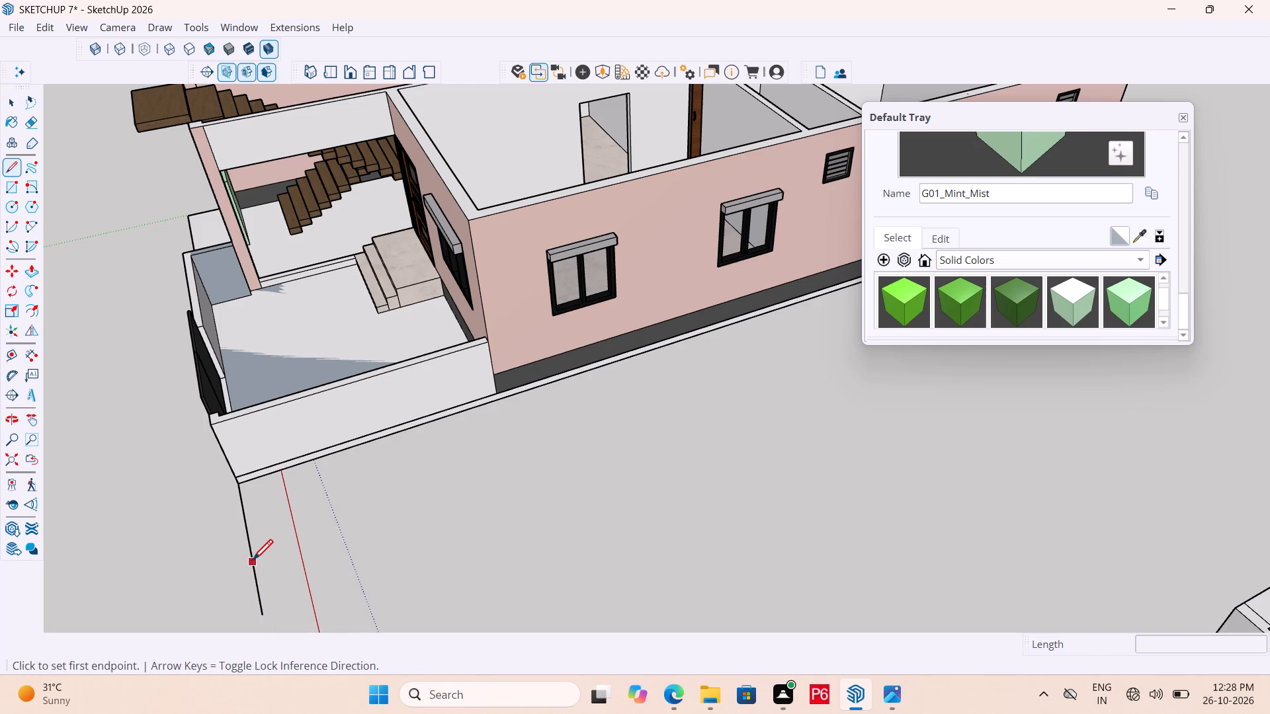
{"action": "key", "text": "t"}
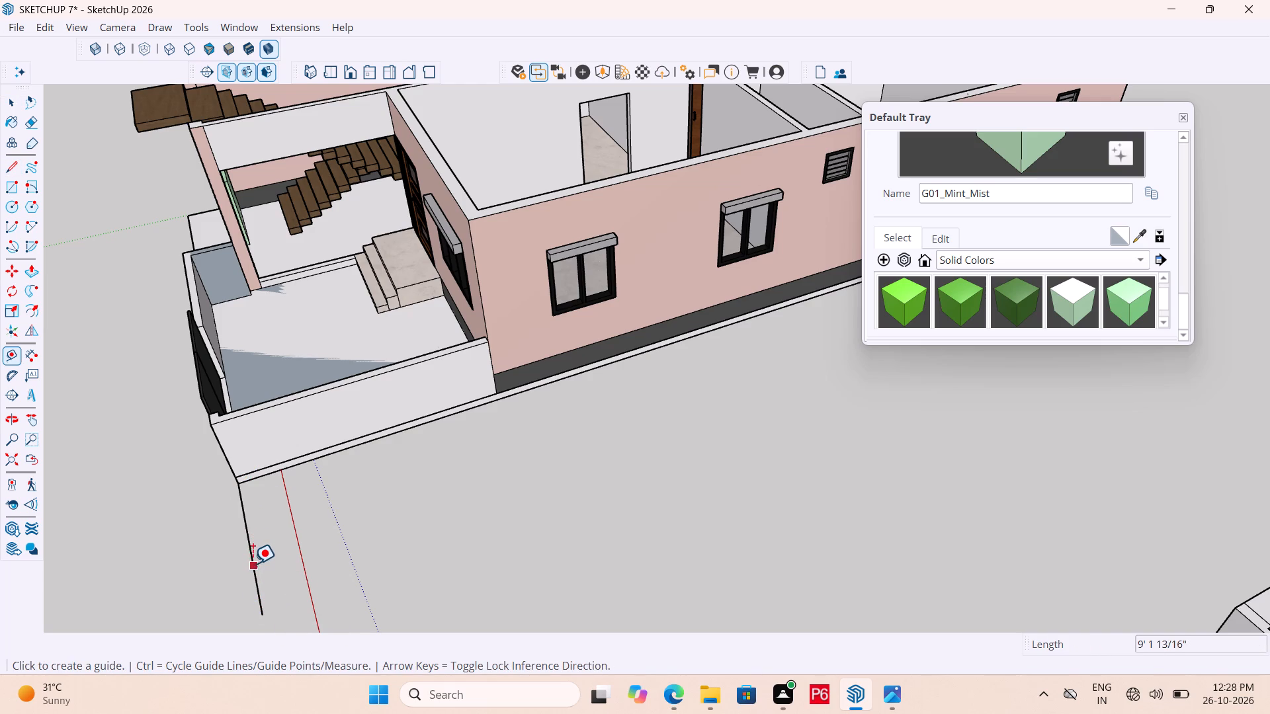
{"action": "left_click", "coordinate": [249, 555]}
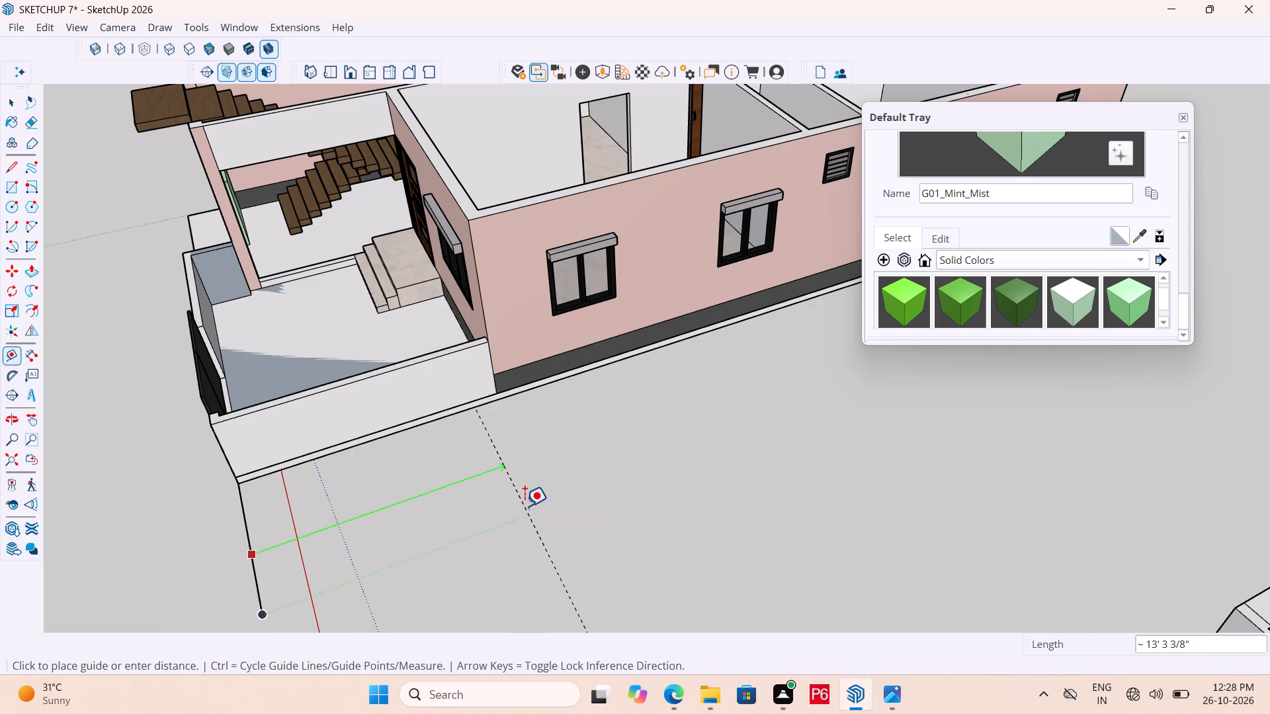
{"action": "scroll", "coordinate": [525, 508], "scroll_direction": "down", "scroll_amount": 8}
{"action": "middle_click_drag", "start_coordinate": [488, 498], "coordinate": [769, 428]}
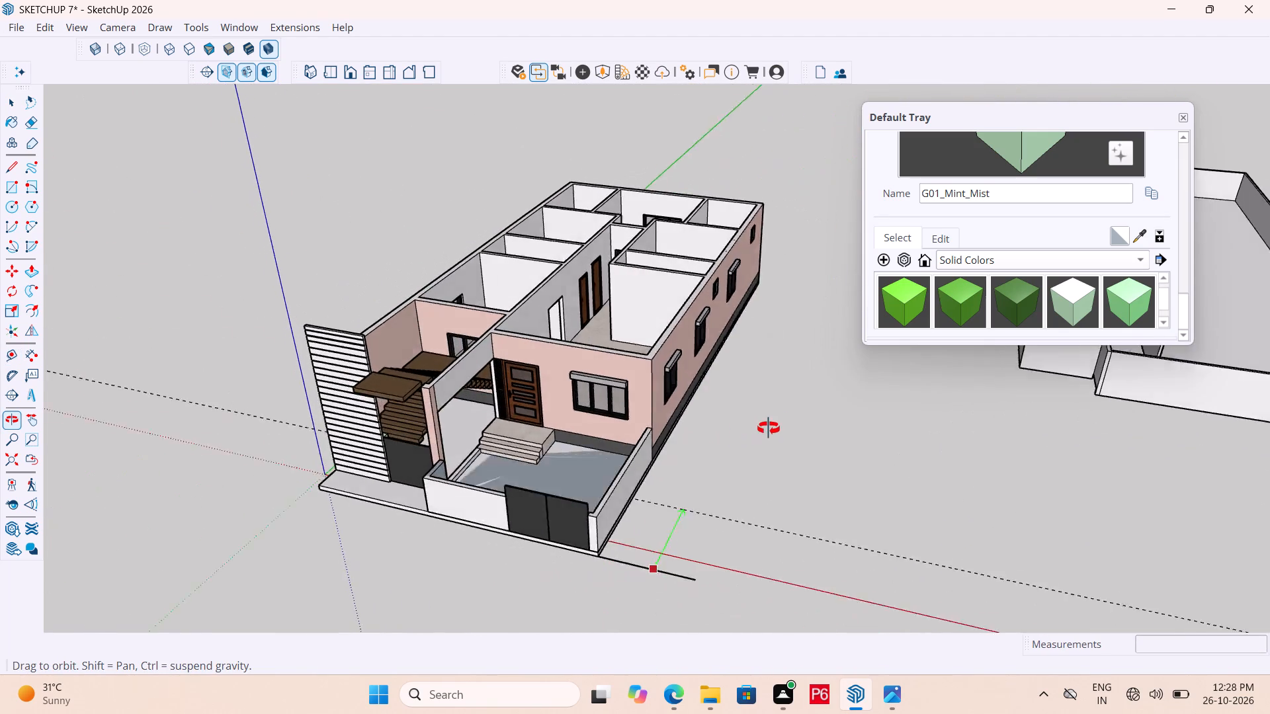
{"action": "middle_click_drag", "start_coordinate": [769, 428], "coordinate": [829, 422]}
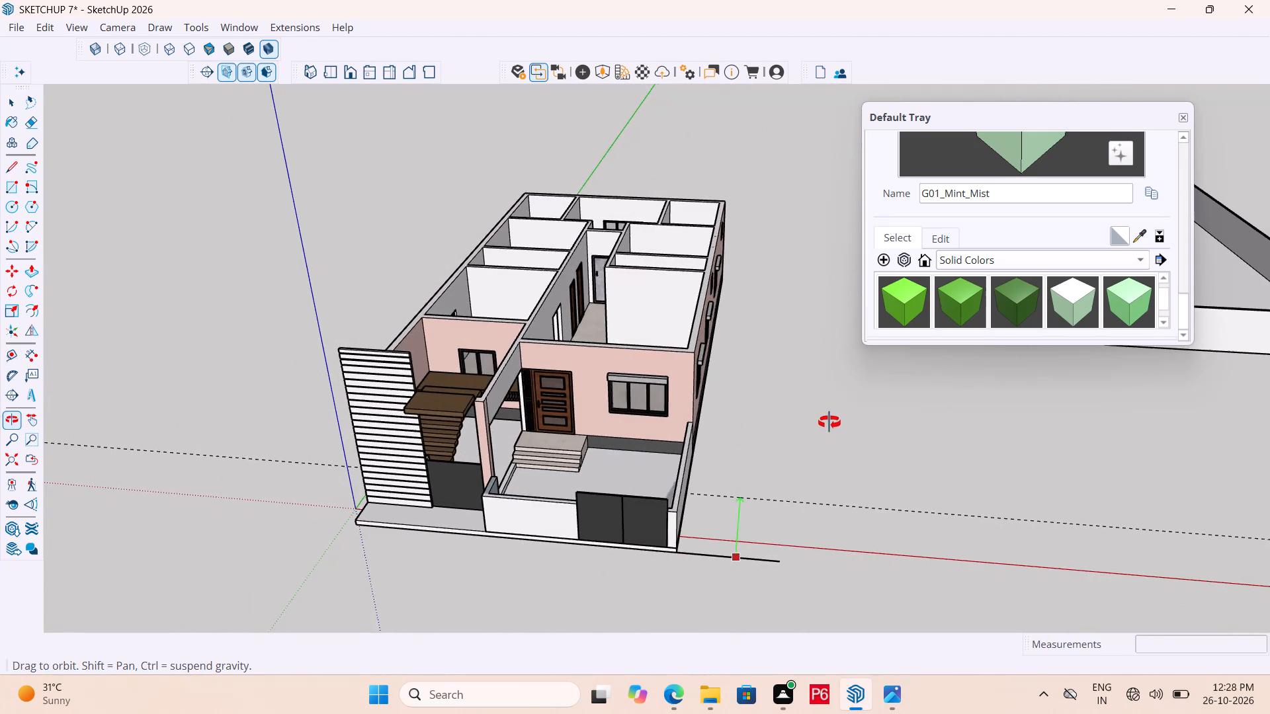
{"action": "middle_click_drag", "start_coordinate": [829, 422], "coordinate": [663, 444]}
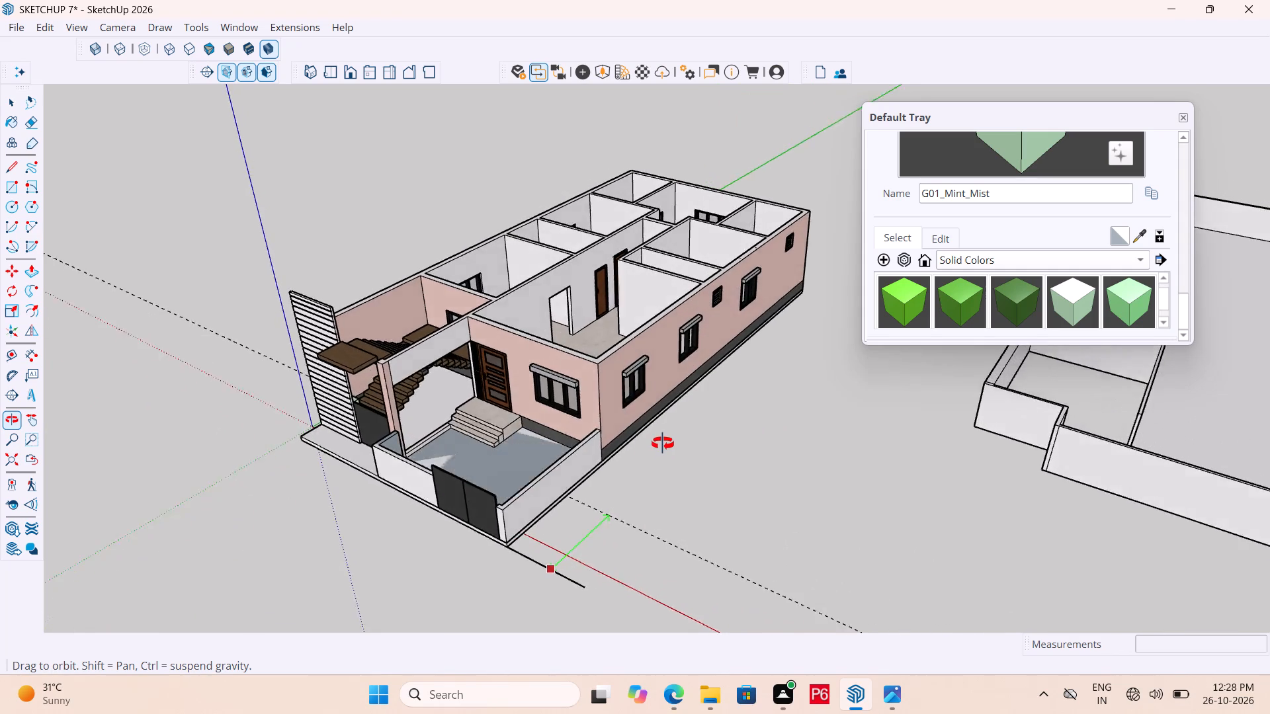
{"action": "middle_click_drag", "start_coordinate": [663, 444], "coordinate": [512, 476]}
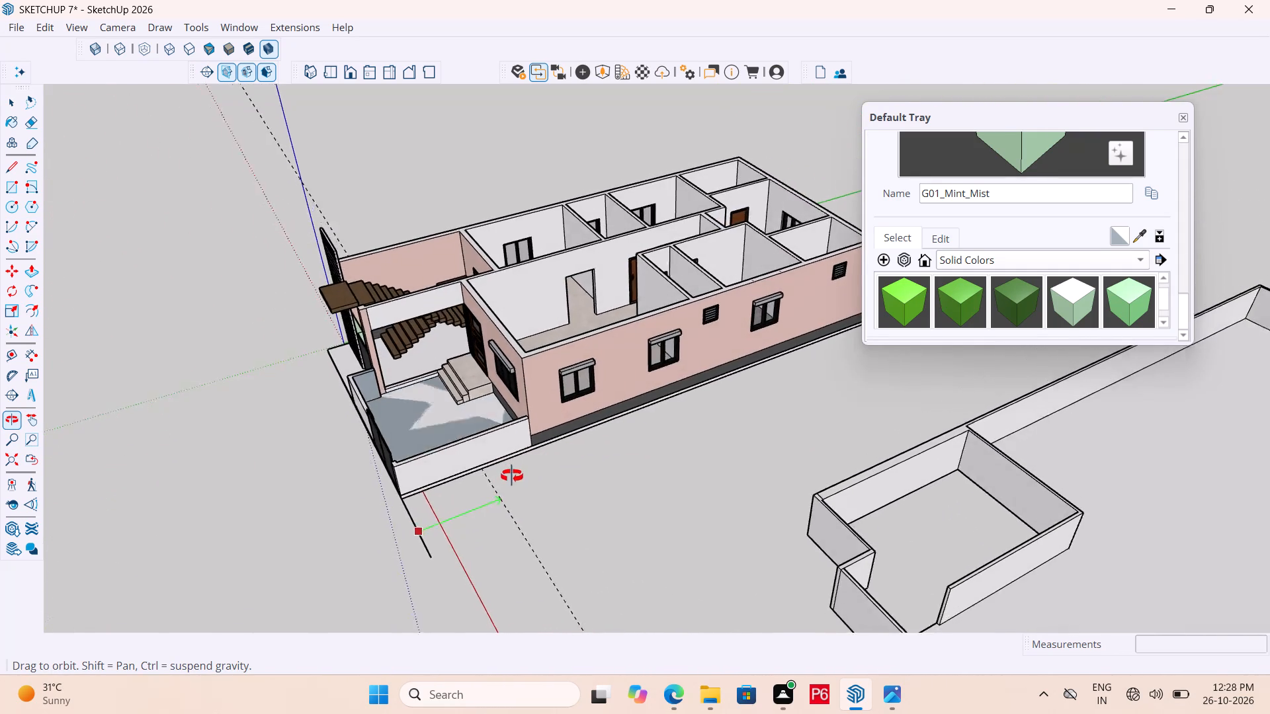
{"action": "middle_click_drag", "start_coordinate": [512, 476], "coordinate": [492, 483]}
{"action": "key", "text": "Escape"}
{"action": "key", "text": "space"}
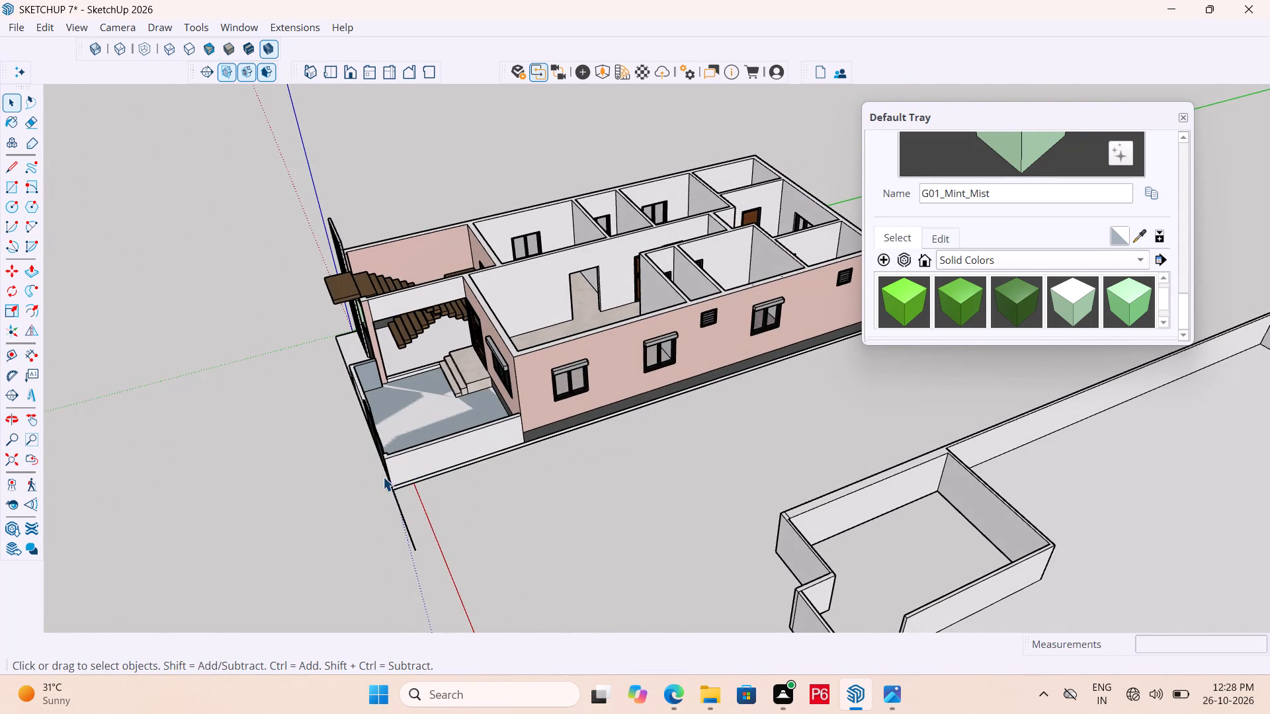
Move the new line about 2' from the slab's front corner along the long bottom edge, to the red axis.
{"action": "scroll", "coordinate": [397, 510], "scroll_direction": "up", "scroll_amount": 2}
{"action": "left_click", "coordinate": [397, 510]}
{"action": "left_click", "coordinate": [403, 516]}
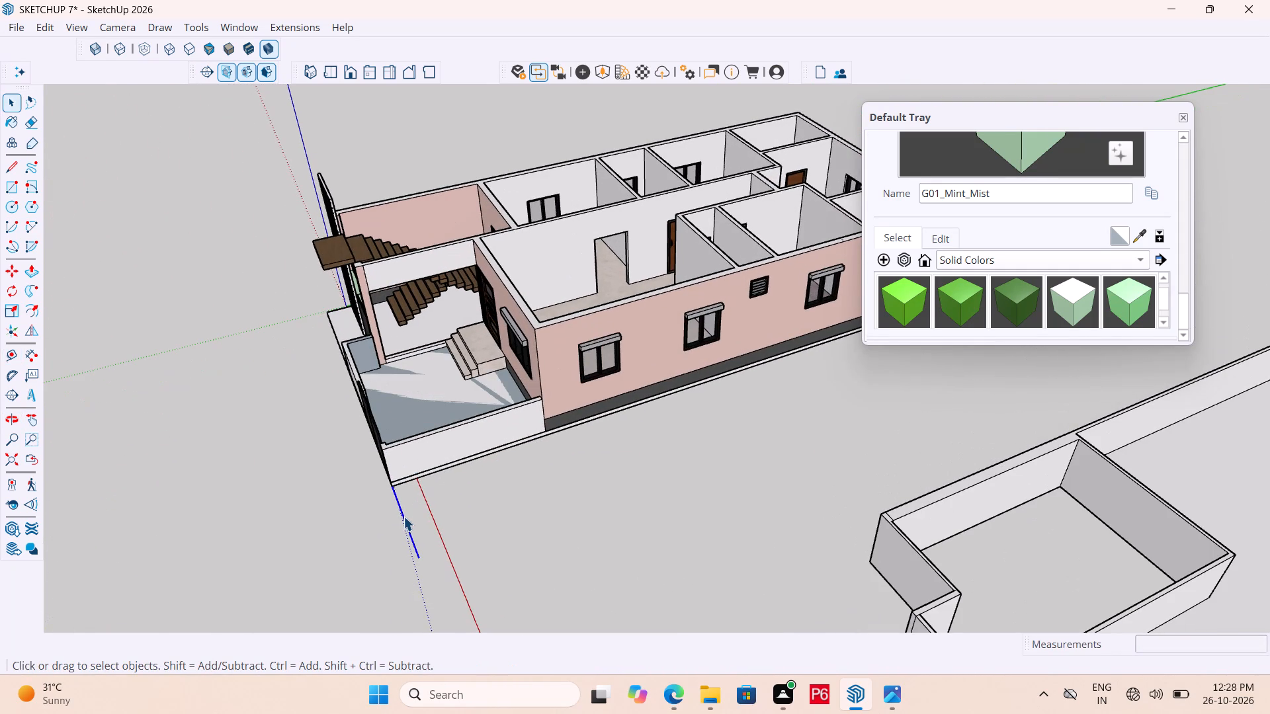
{"action": "key", "text": "m"}
{"action": "left_click", "coordinate": [423, 560]}
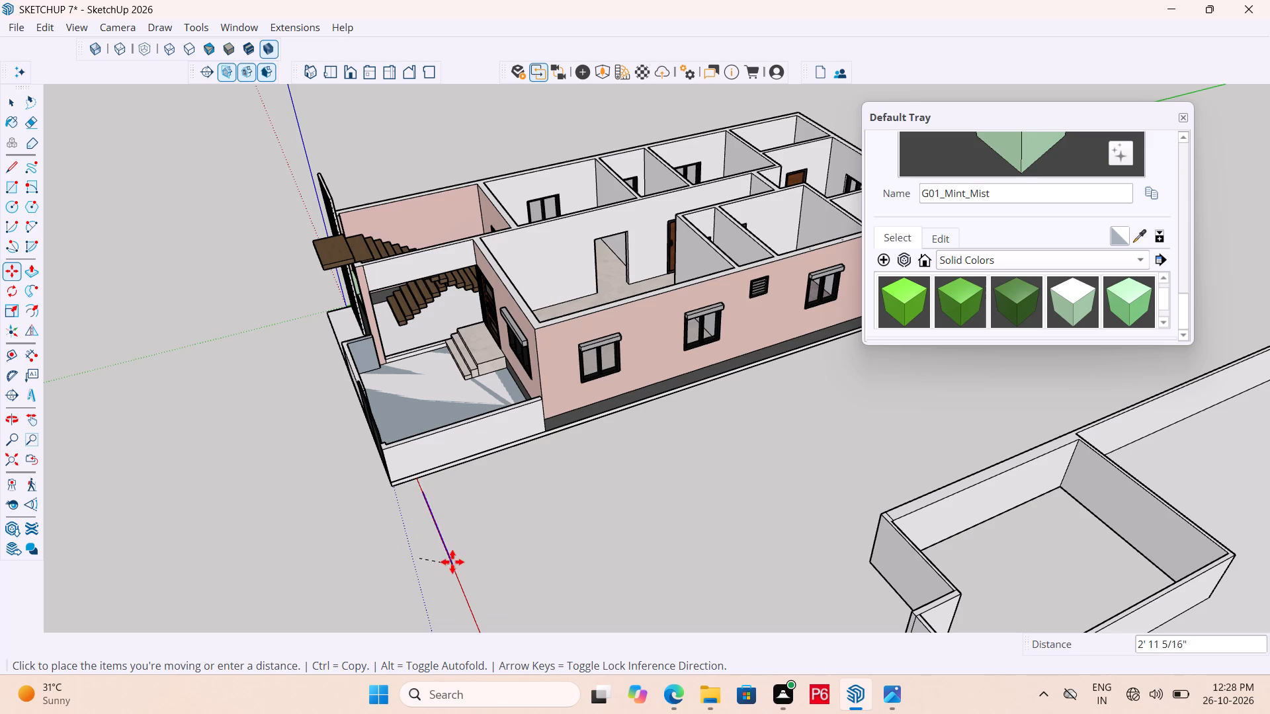
{"action": "key", "text": "Escape"}
{"action": "scroll", "coordinate": [375, 487], "scroll_direction": "up", "scroll_amount": 6}
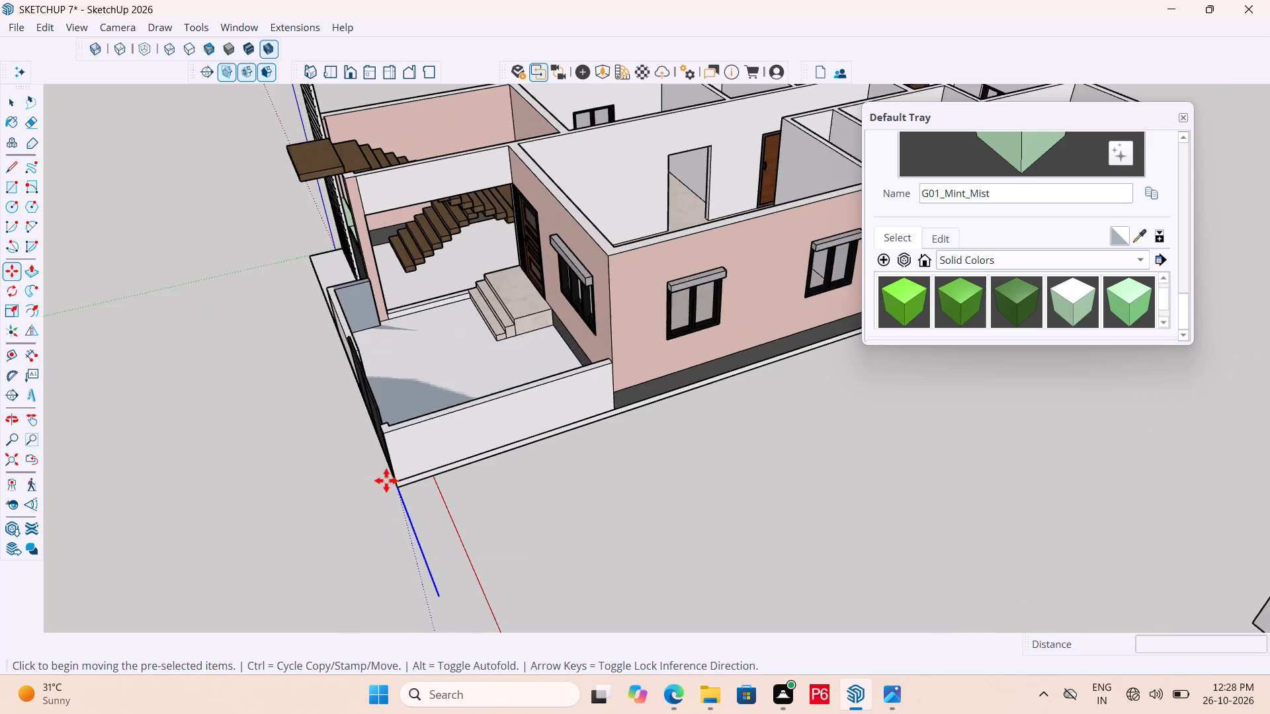
{"action": "scroll", "coordinate": [386, 481], "scroll_direction": "up", "scroll_amount": 13}
{"action": "left_click", "coordinate": [404, 485]}
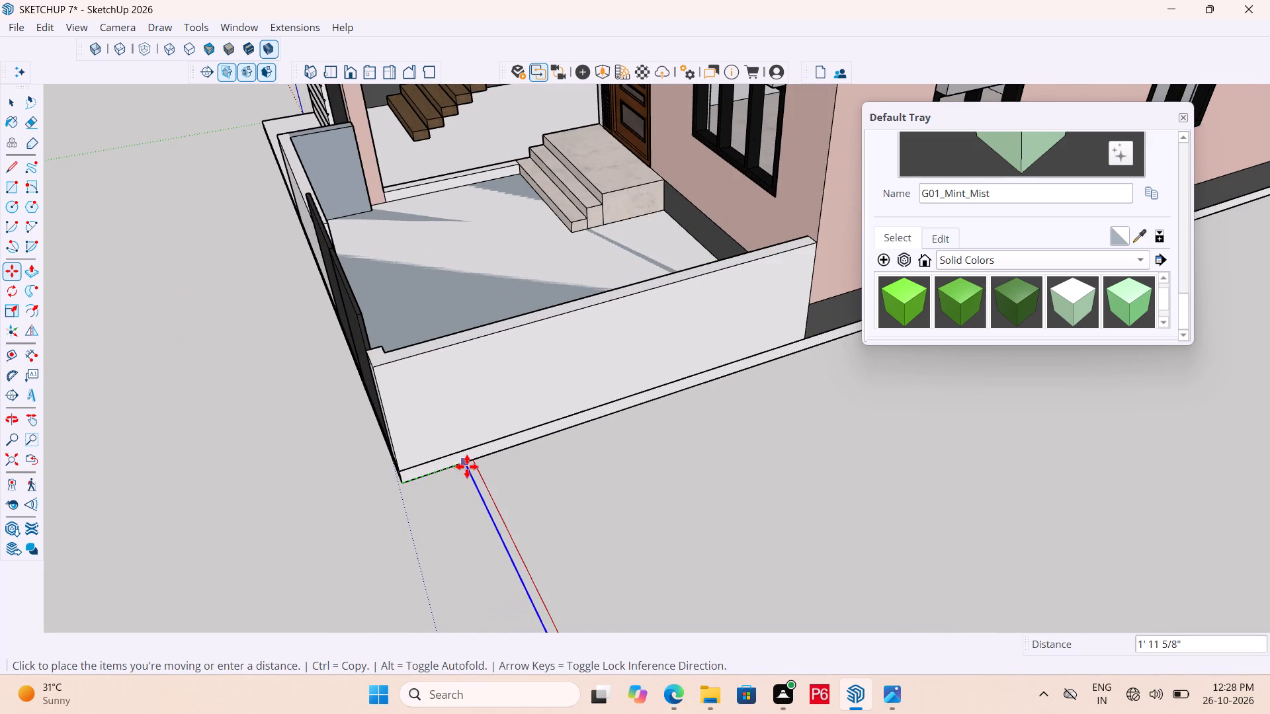
{"action": "left_click", "coordinate": [476, 461]}
{"action": "scroll", "coordinate": [398, 487], "scroll_direction": "down", "scroll_amount": 5}
Save the model.
{"action": "key", "text": "ctrl+s"}
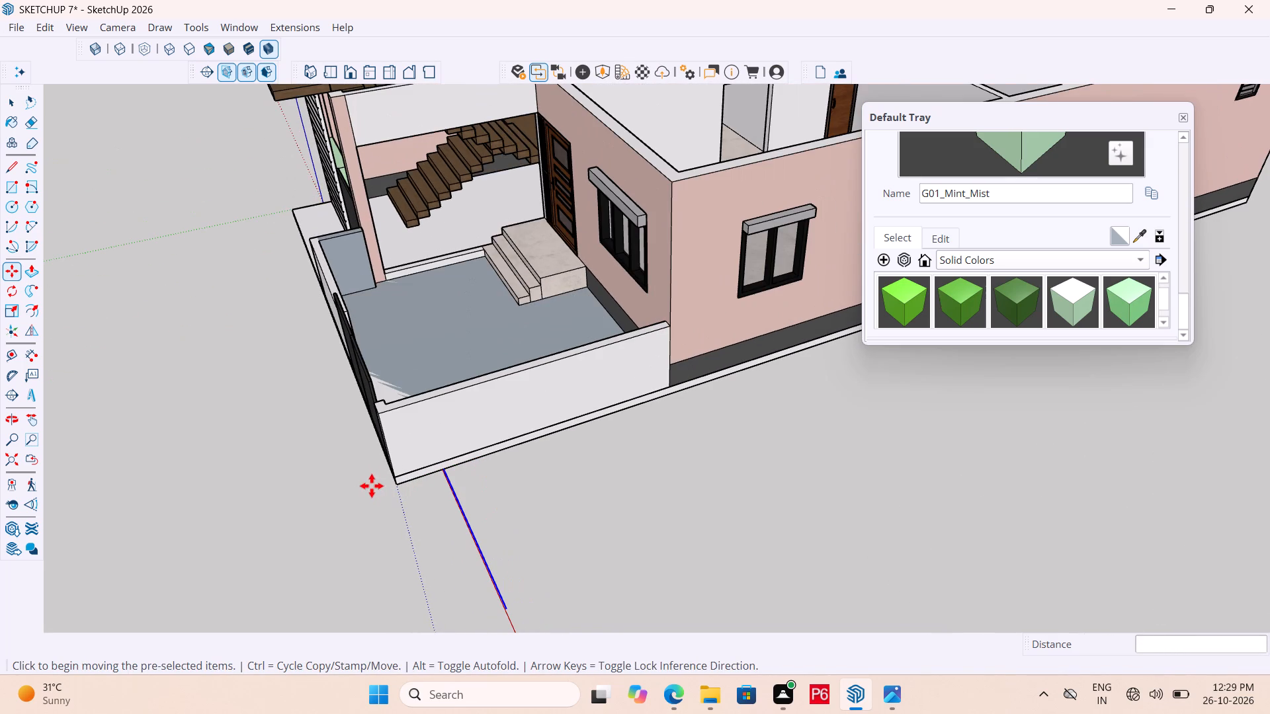
Move the line about 1" back along the slab's bottom edge so that it lies exactly on the red axis.
{"action": "scroll", "coordinate": [484, 495], "scroll_direction": "up", "scroll_amount": 5}
{"action": "scroll", "coordinate": [420, 489], "scroll_direction": "up", "scroll_amount": 14}
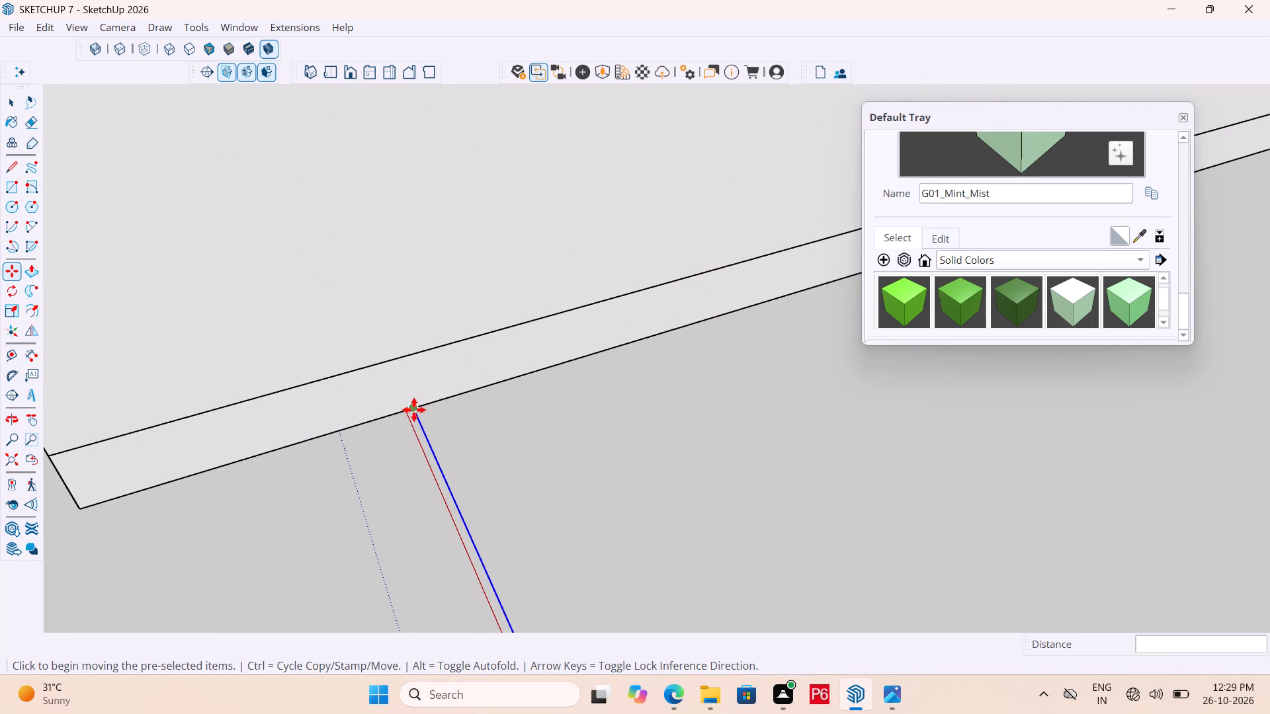
{"action": "left_click", "coordinate": [414, 410]}
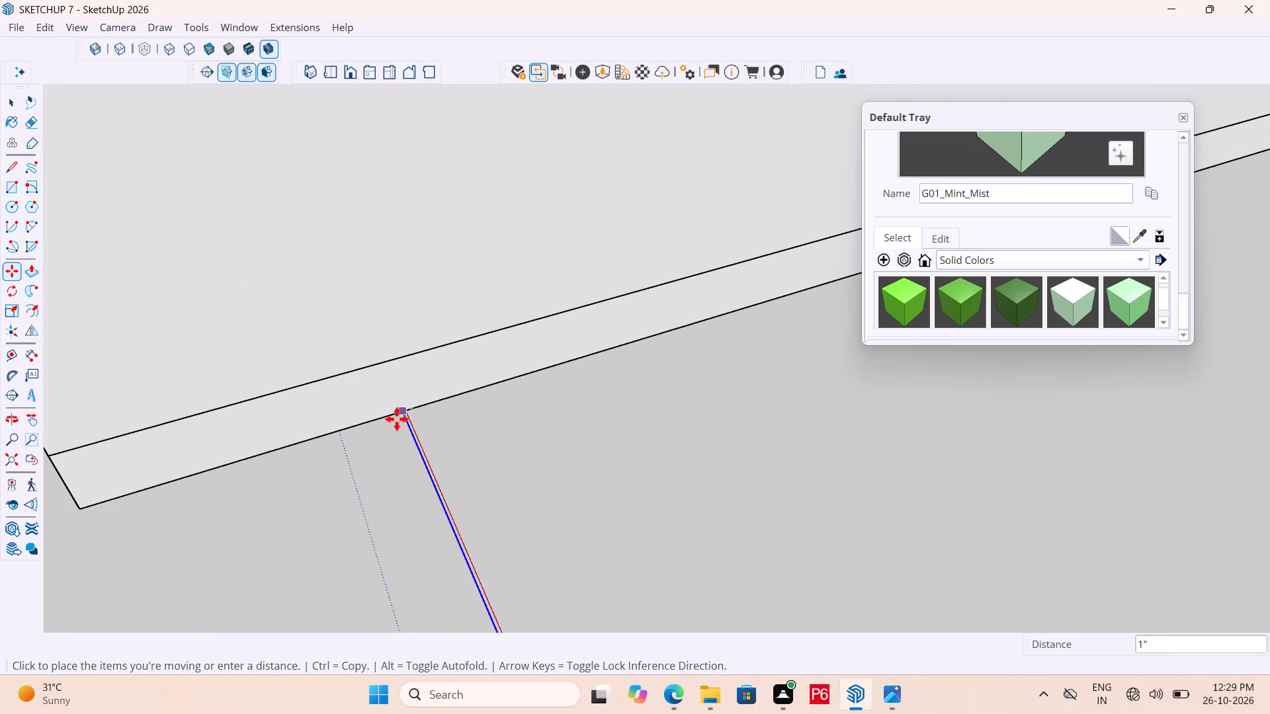
{"action": "scroll", "coordinate": [403, 416], "scroll_direction": "up", "scroll_amount": 10}
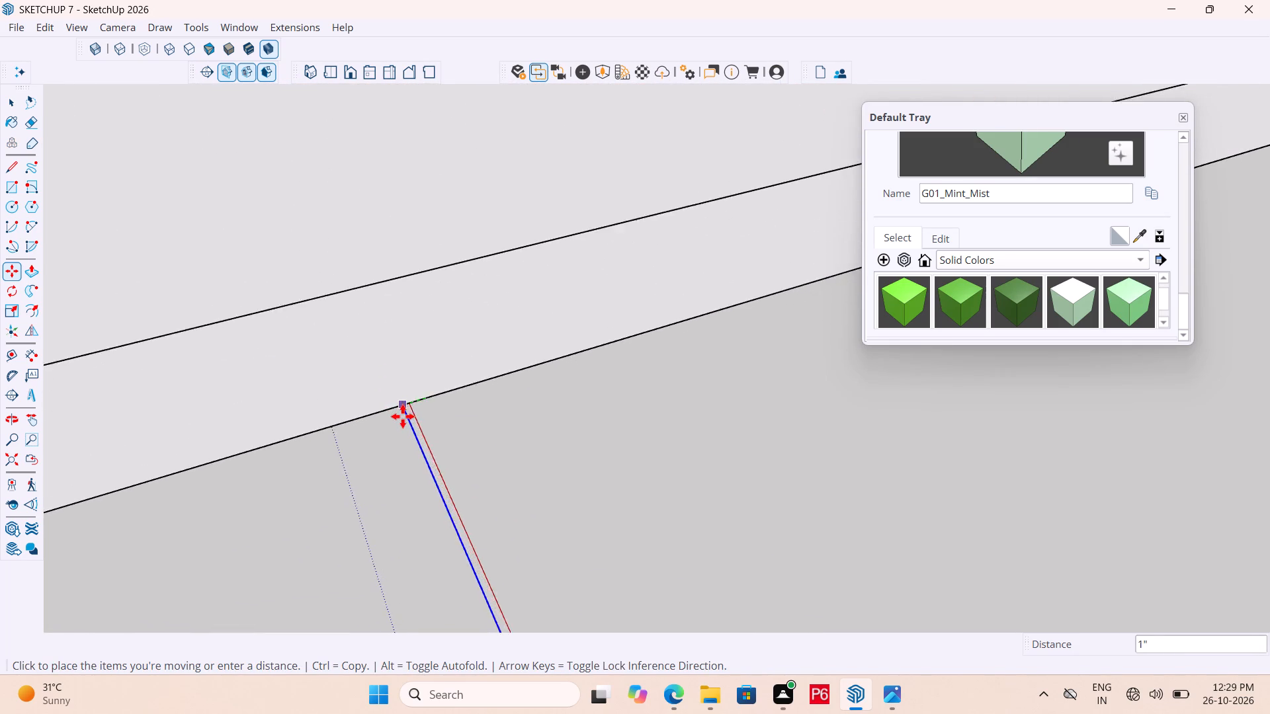
{"action": "scroll", "coordinate": [427, 418], "scroll_direction": "up", "scroll_amount": 4}
{"action": "left_click", "coordinate": [401, 397]}
{"action": "scroll", "coordinate": [392, 331], "scroll_direction": "down", "scroll_amount": 5}
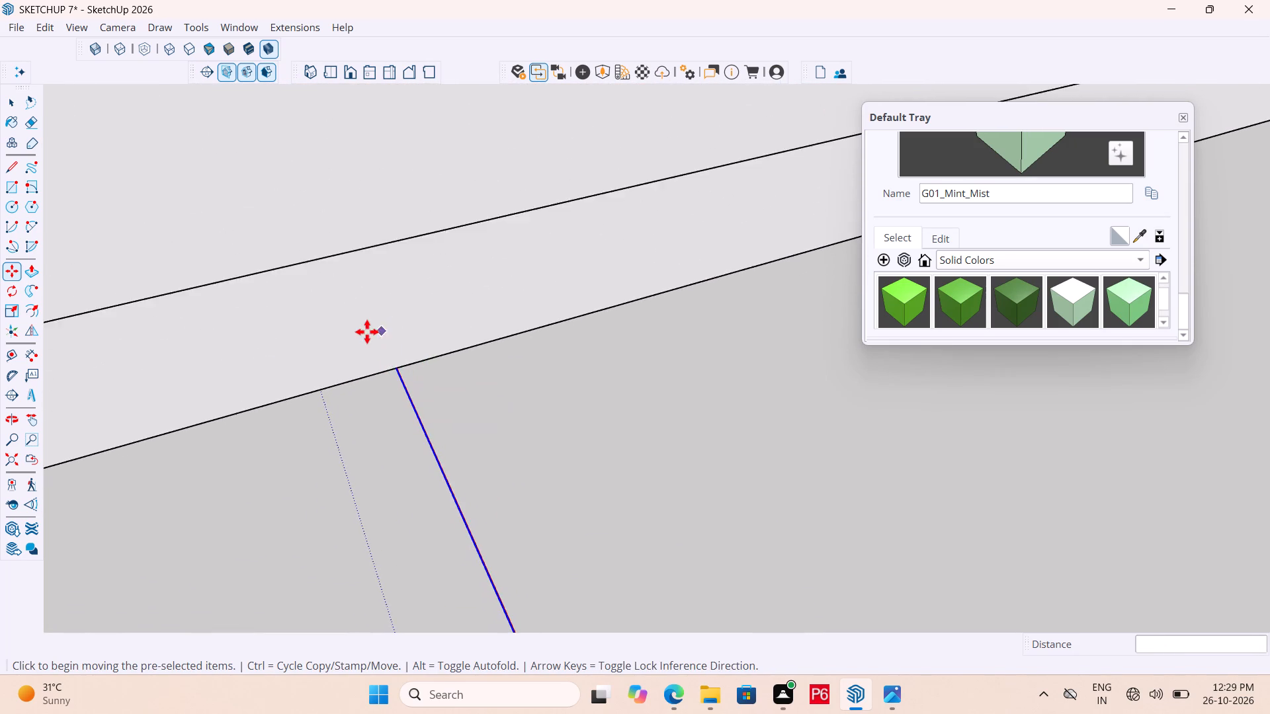
Save the model with the reference line in its adjusted place.
{"action": "scroll", "coordinate": [367, 332], "scroll_direction": "down", "scroll_amount": 13}
{"action": "key", "text": "ctrl+s"}
{"action": "key", "text": "ctrl+s"}
{"action": "key", "text": "ctrl+s"}
{"action": "key", "text": "ctrl+s"}
{"action": "key", "text": "ctrl+s"}
{"action": "key", "text": "ctrl+s"}
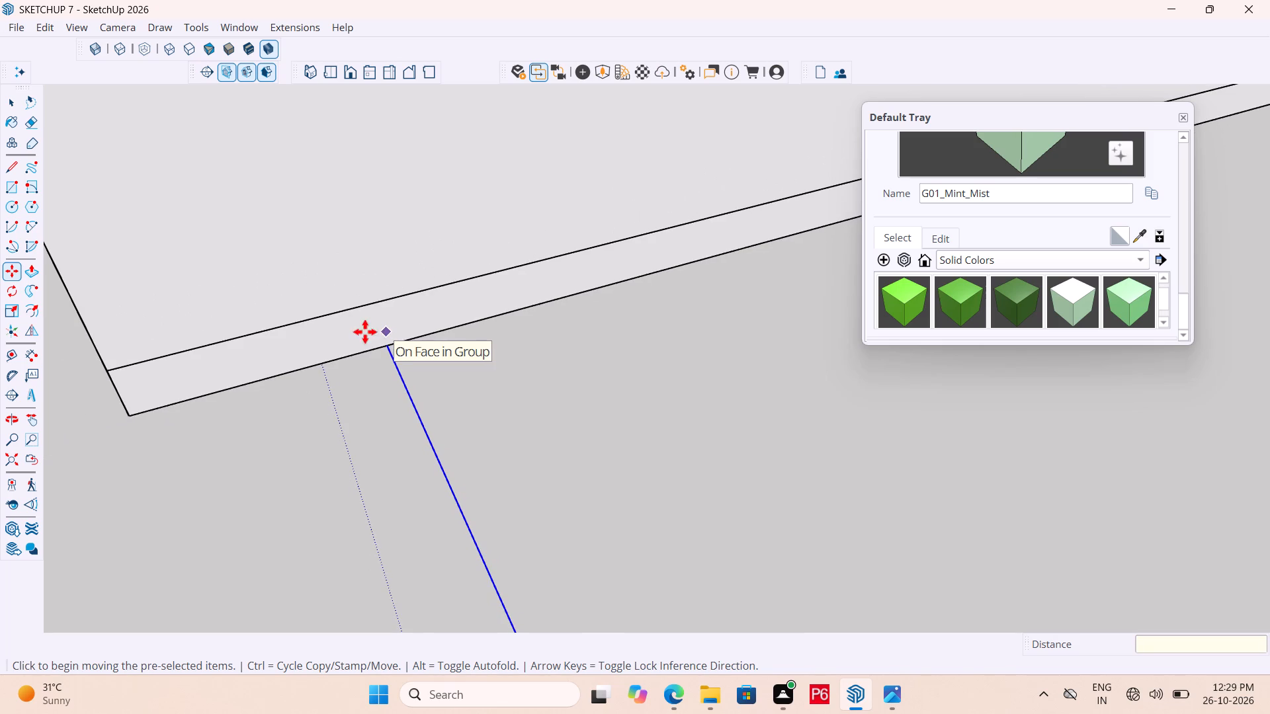
Place a guide 10' from the front reference line, parallel to it and offset along the house's length toward the rear.
{"action": "scroll", "coordinate": [374, 332], "scroll_direction": "down", "scroll_amount": 4}
{"action": "scroll", "coordinate": [460, 325], "scroll_direction": "down", "scroll_amount": 6}
{"action": "scroll", "coordinate": [524, 431], "scroll_direction": "down", "scroll_amount": 4}
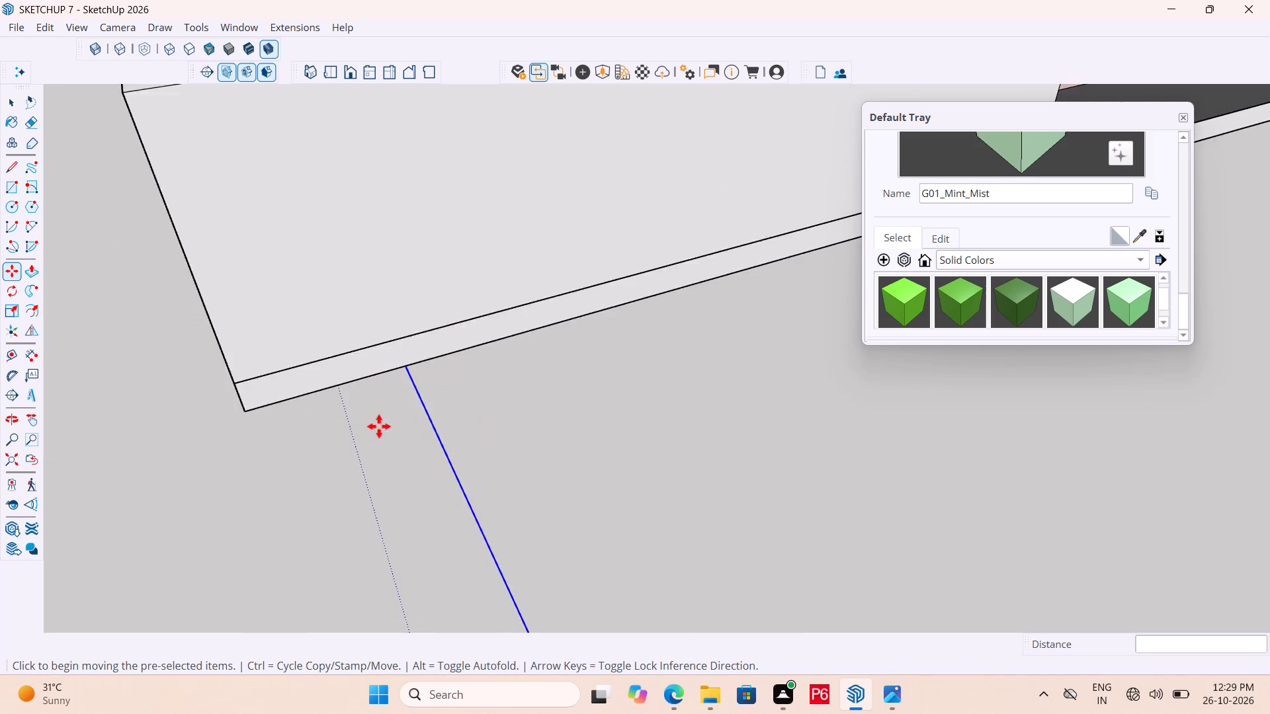
{"action": "scroll", "coordinate": [379, 426], "scroll_direction": "down", "scroll_amount": 2}
{"action": "scroll", "coordinate": [323, 401], "scroll_direction": "down", "scroll_amount": 13}
{"action": "scroll", "coordinate": [530, 416], "scroll_direction": "down", "scroll_amount": 7}
{"action": "middle_click_drag", "start_coordinate": [533, 427], "coordinate": [670, 426]}
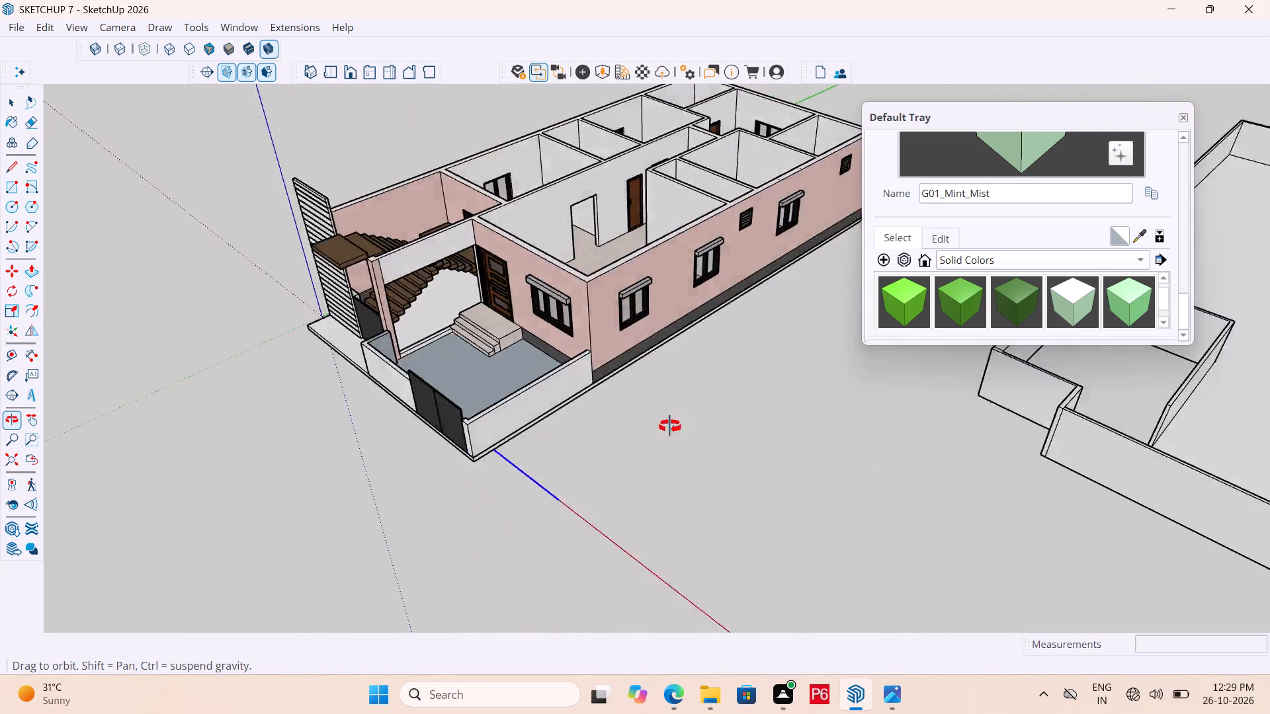
{"action": "middle_click_drag", "start_coordinate": [670, 426], "coordinate": [504, 493]}
{"action": "key", "text": "t"}
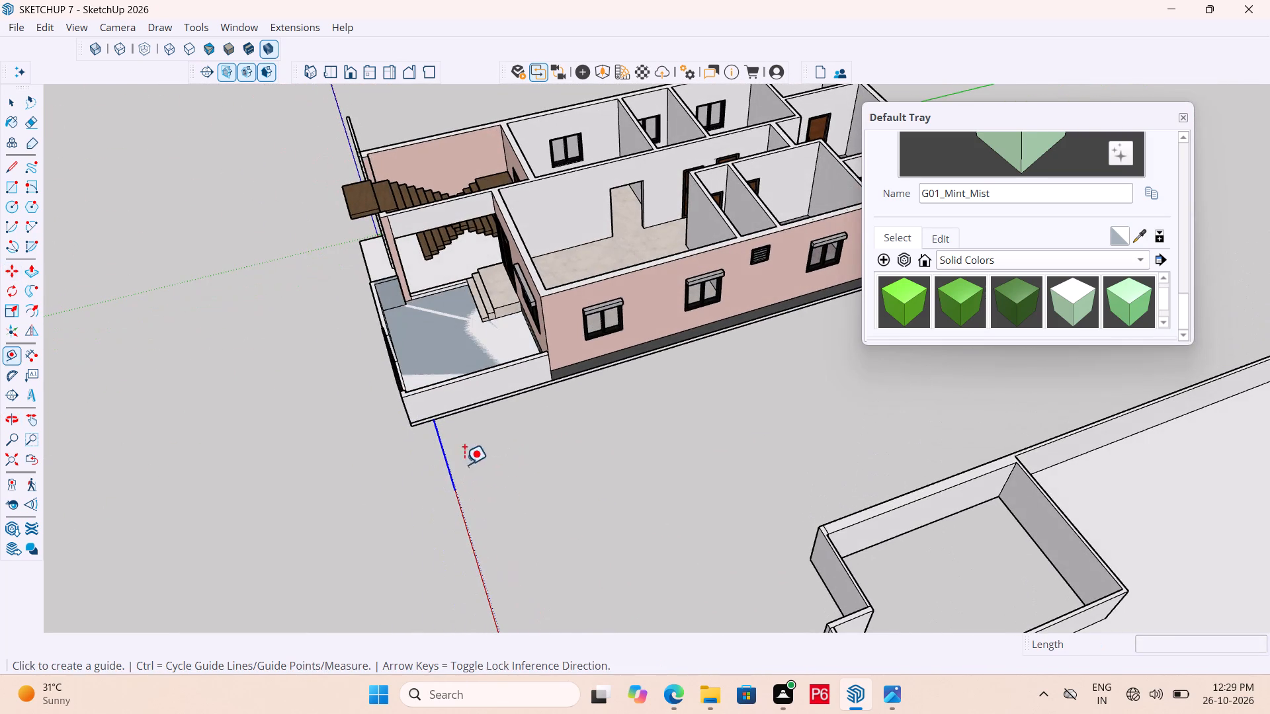
{"action": "left_click", "coordinate": [438, 450]}
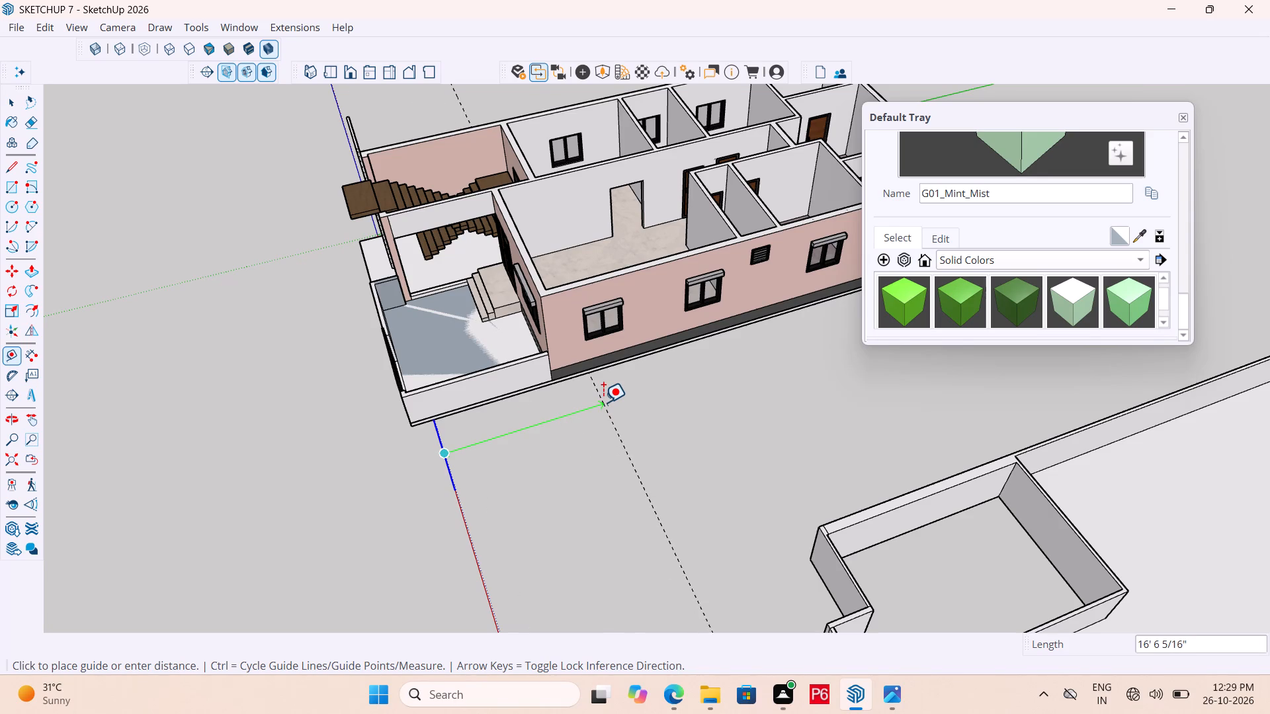
{"action": "type", "text": "10'"}
{"action": "key", "text": "Return"}
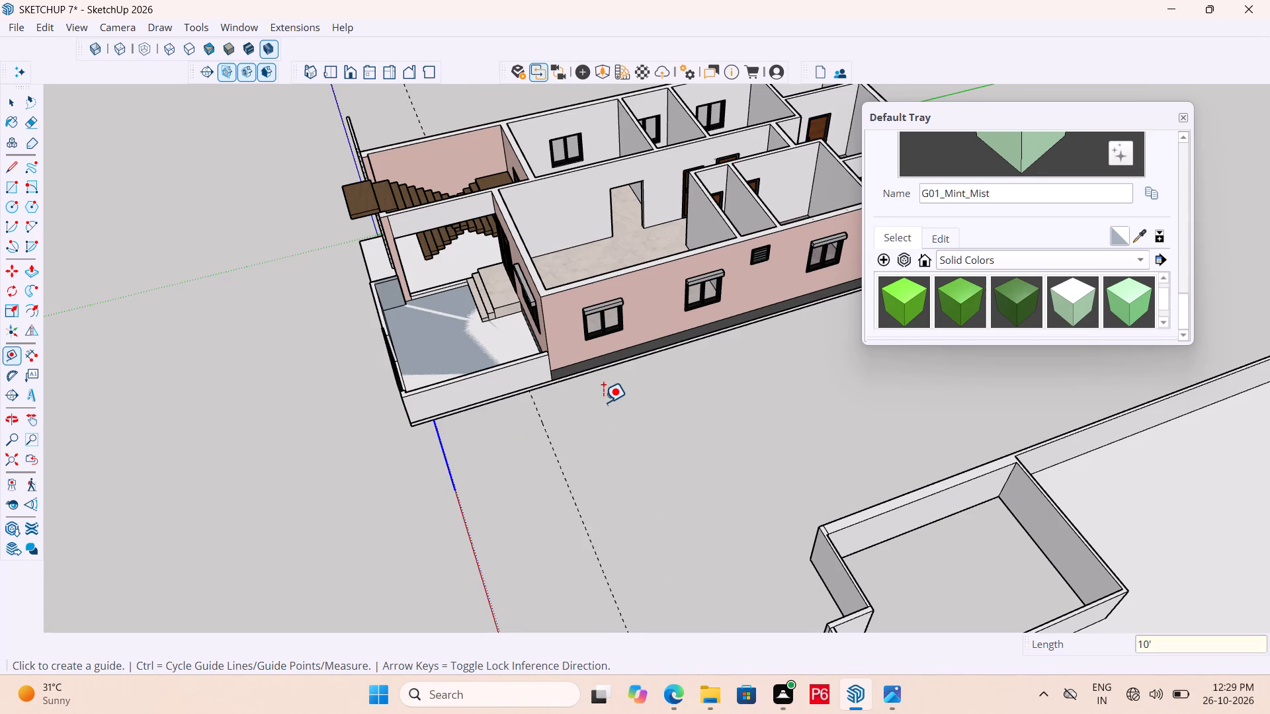
Add four more parallel guides toward the rear of the house, each 10' from the previous one.
{"action": "left_click", "coordinate": [554, 454]}
{"action": "scroll", "coordinate": [591, 437], "scroll_direction": "down", "scroll_amount": 4}
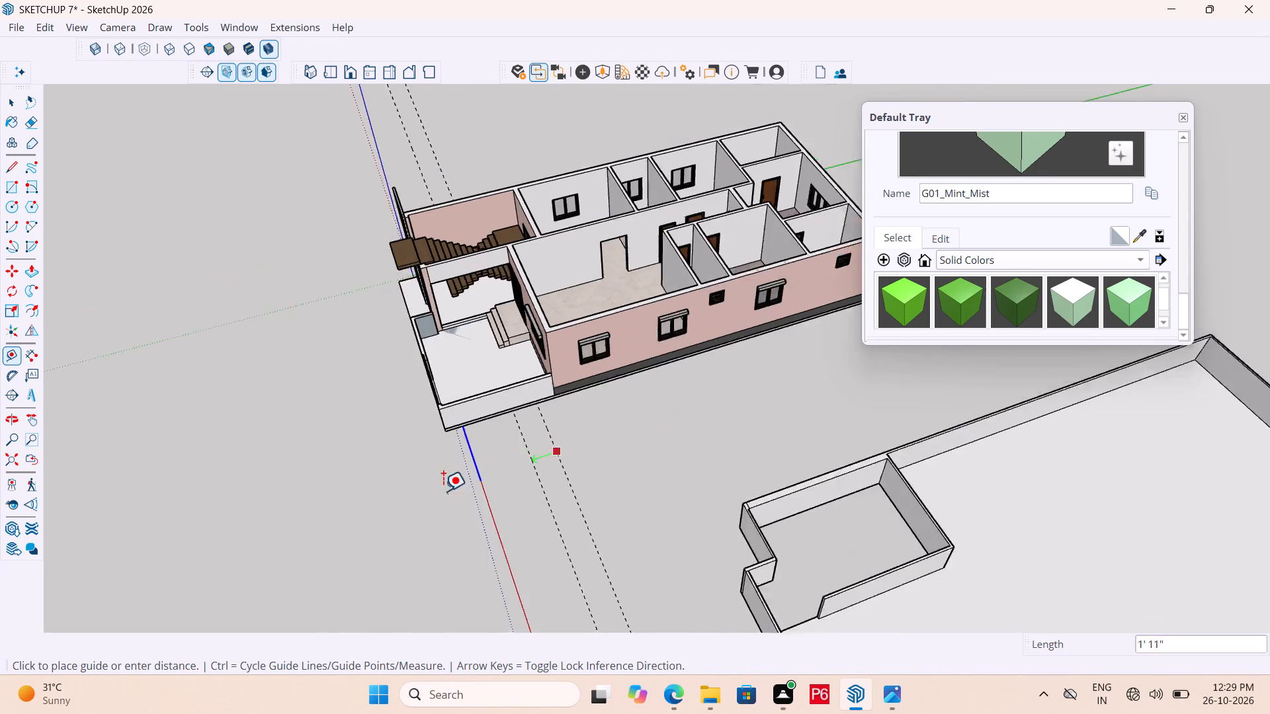
{"action": "scroll", "coordinate": [443, 491], "scroll_direction": "down", "scroll_amount": 2}
{"action": "scroll", "coordinate": [291, 491], "scroll_direction": "down", "scroll_amount": 5}
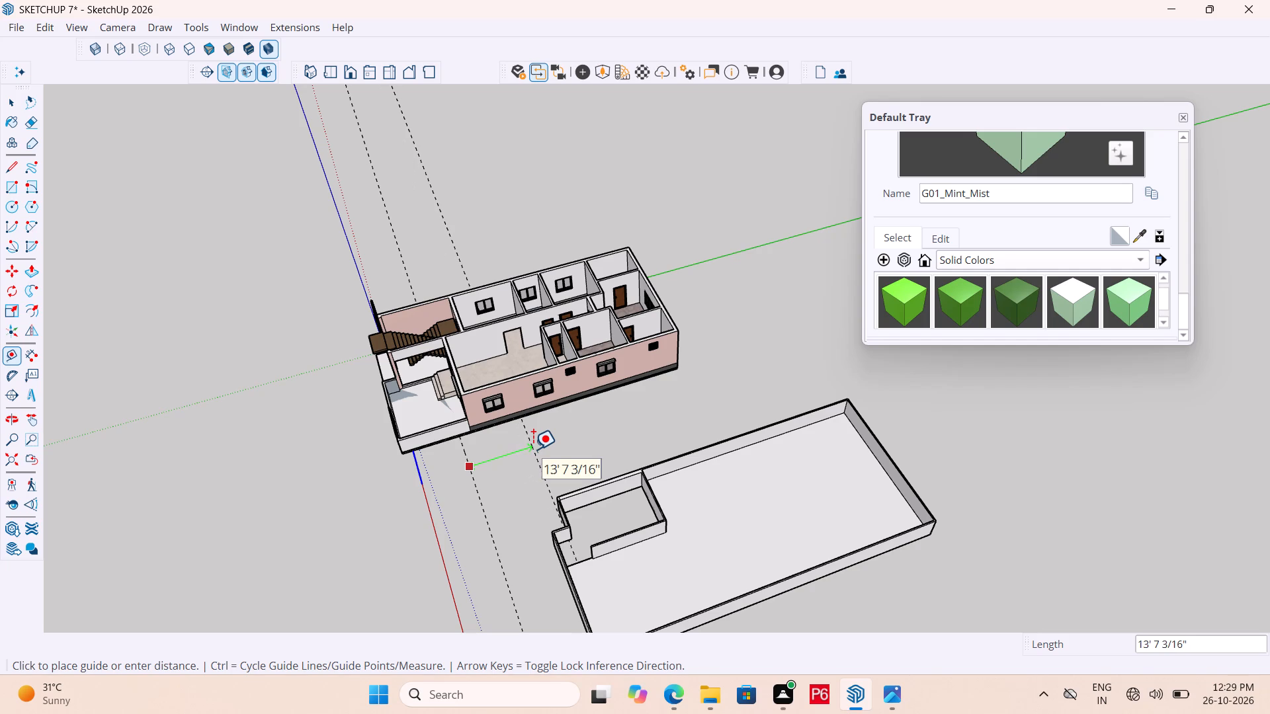
{"action": "type", "text": "10'"}
{"action": "key", "text": "Return"}
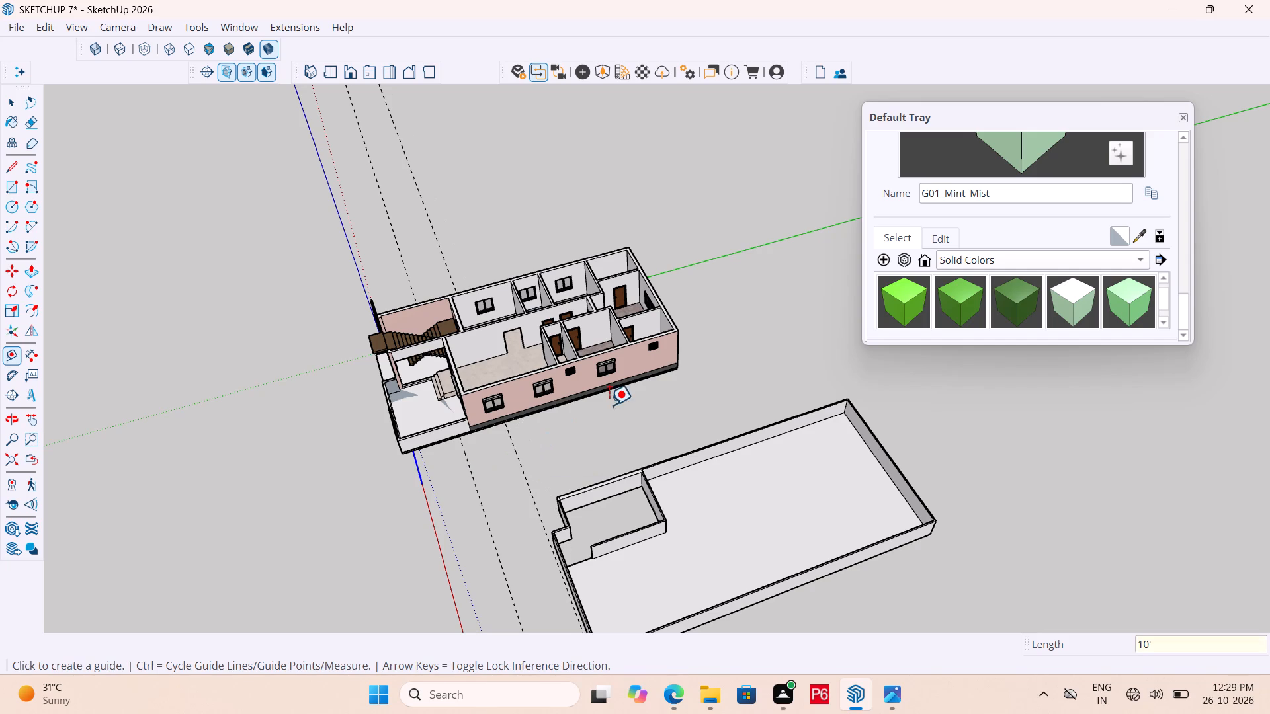
{"action": "left_click", "coordinate": [513, 452]}
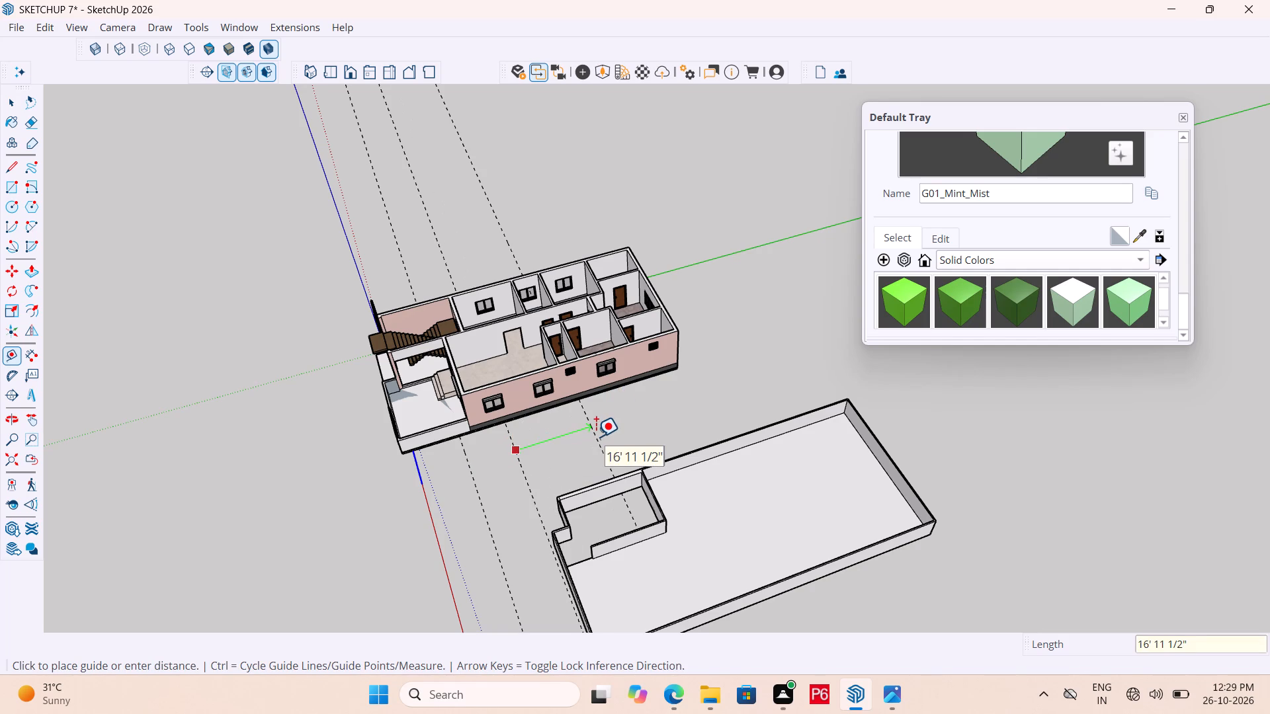
{"action": "type", "text": "10'"}
{"action": "key", "text": "Return"}
{"action": "left_click_drag", "start_coordinate": [563, 449], "coordinate": [569, 446]}
{"action": "type", "text": "10'"}
{"action": "key", "text": "Return"}
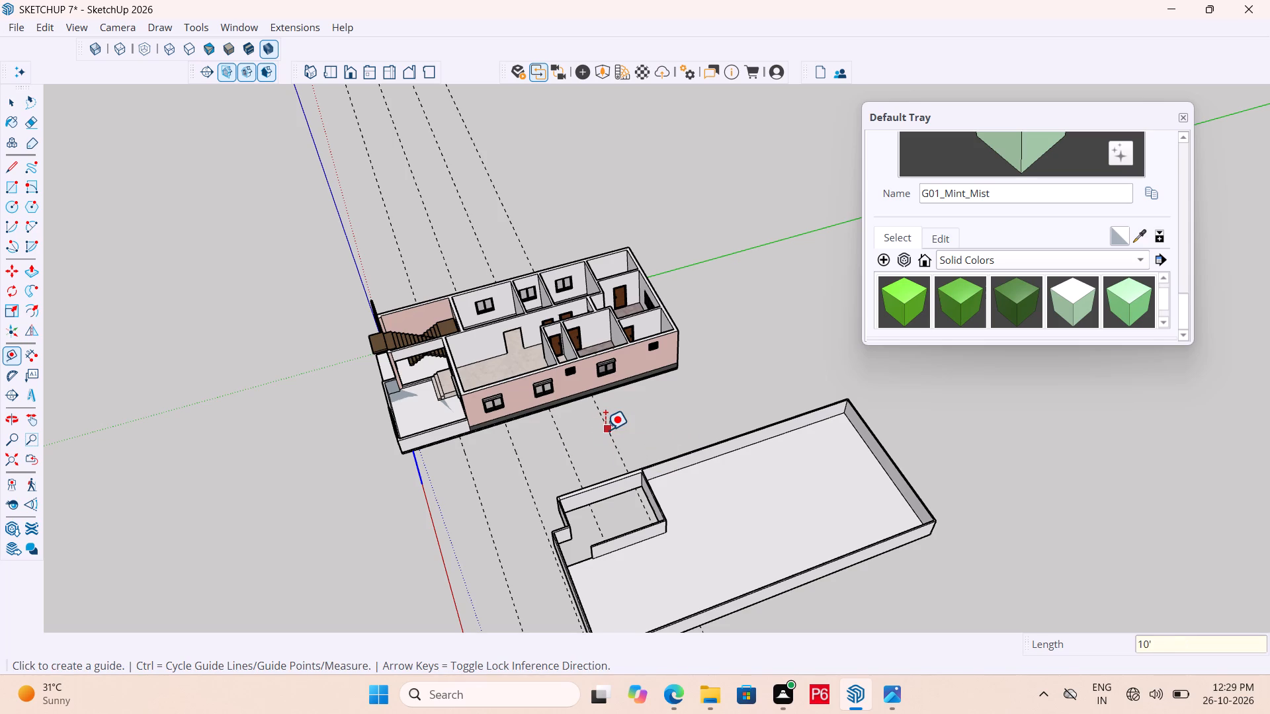
{"action": "left_click", "coordinate": [605, 430]}
{"action": "type", "text": "10'"}
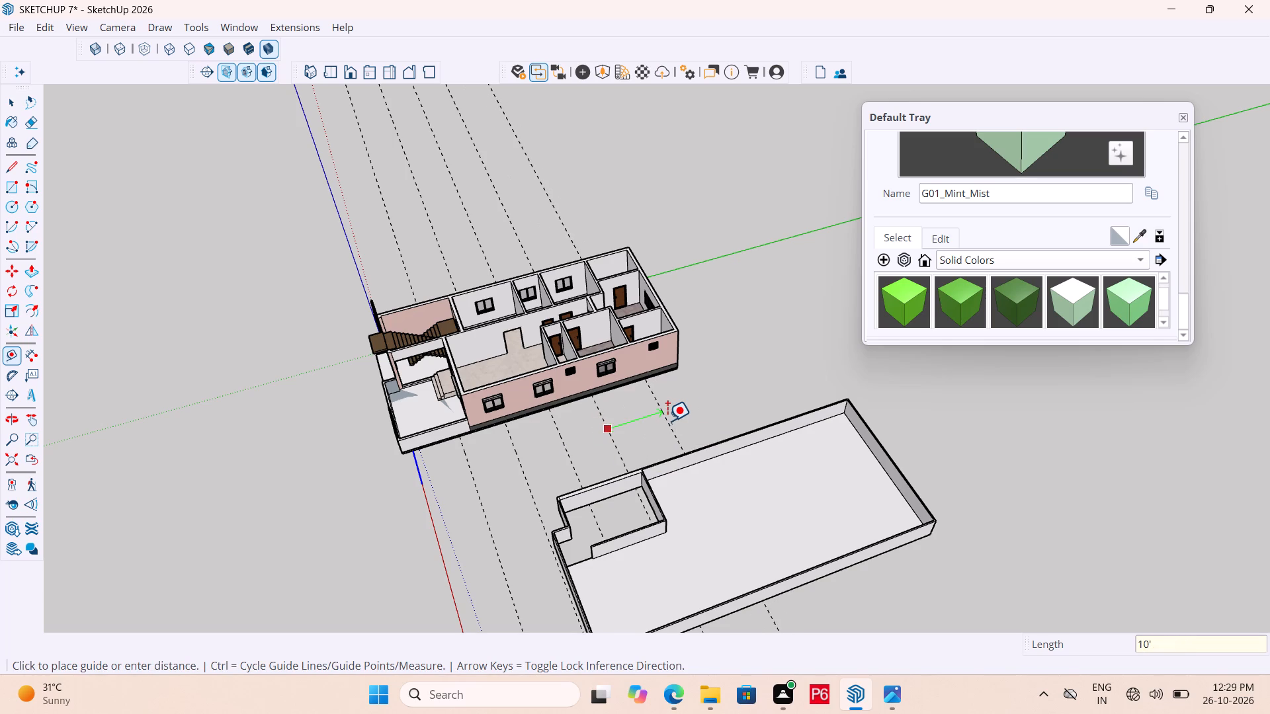
{"action": "key", "text": "Return"}
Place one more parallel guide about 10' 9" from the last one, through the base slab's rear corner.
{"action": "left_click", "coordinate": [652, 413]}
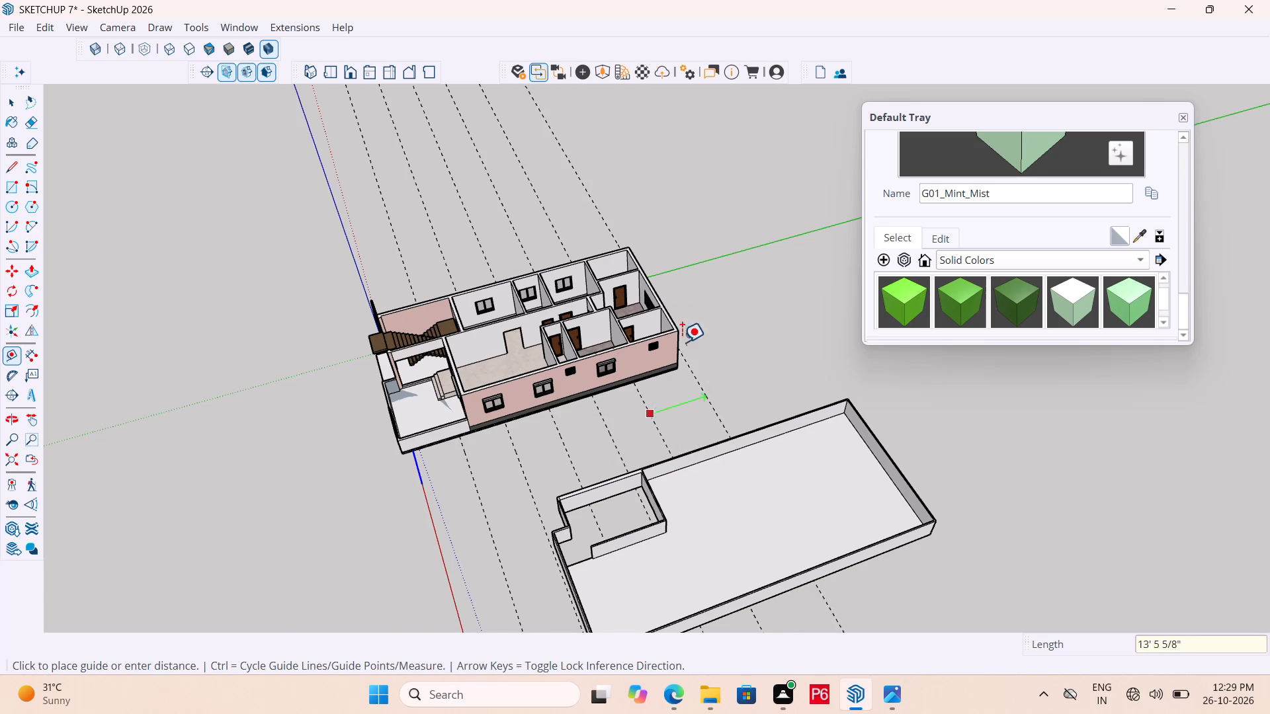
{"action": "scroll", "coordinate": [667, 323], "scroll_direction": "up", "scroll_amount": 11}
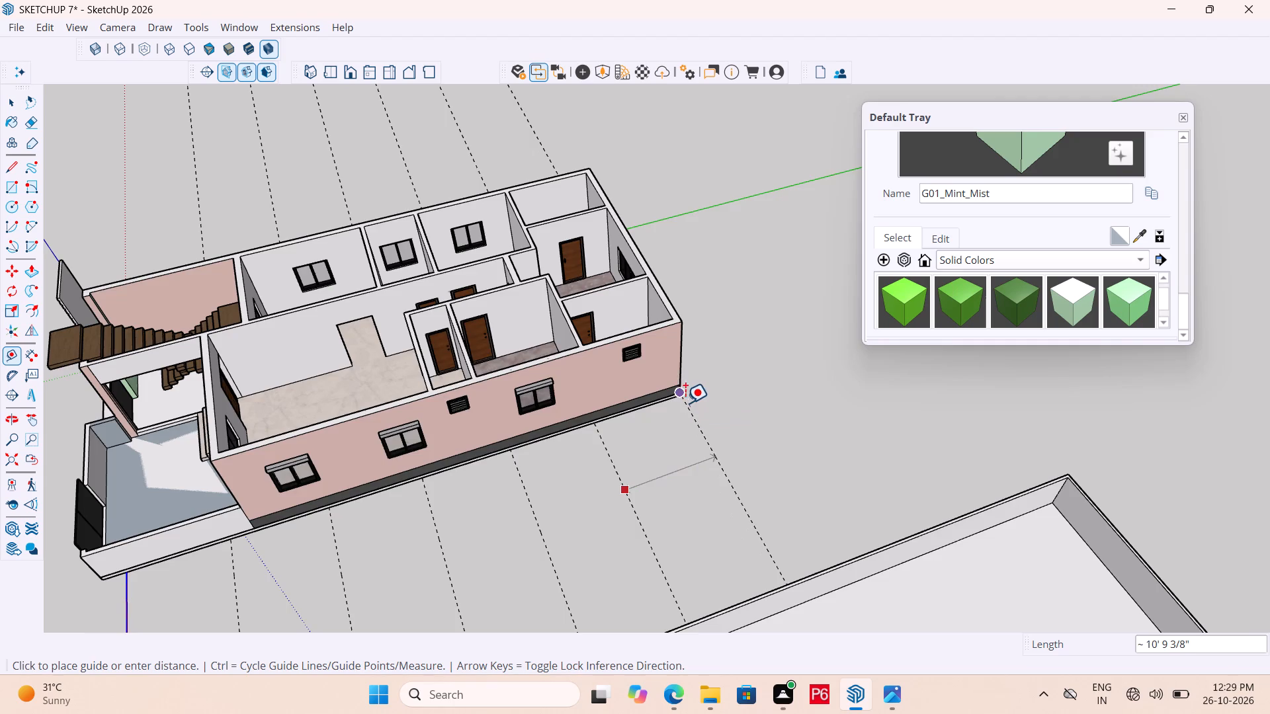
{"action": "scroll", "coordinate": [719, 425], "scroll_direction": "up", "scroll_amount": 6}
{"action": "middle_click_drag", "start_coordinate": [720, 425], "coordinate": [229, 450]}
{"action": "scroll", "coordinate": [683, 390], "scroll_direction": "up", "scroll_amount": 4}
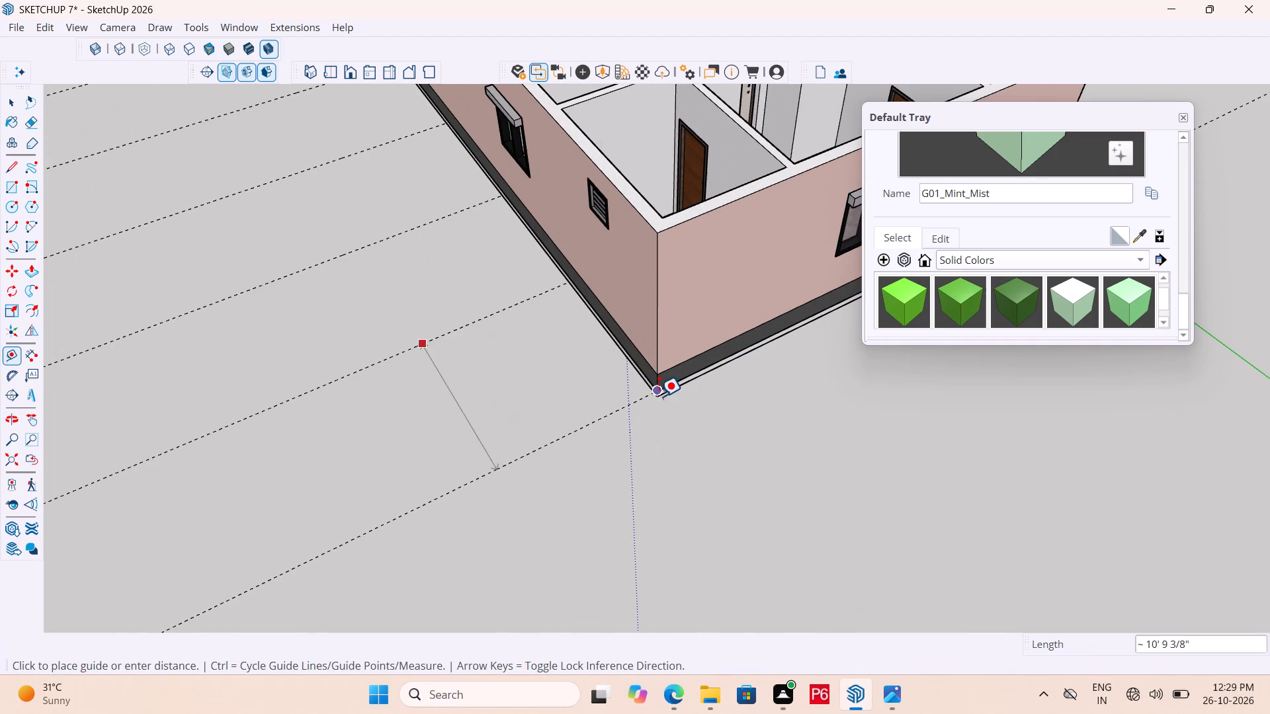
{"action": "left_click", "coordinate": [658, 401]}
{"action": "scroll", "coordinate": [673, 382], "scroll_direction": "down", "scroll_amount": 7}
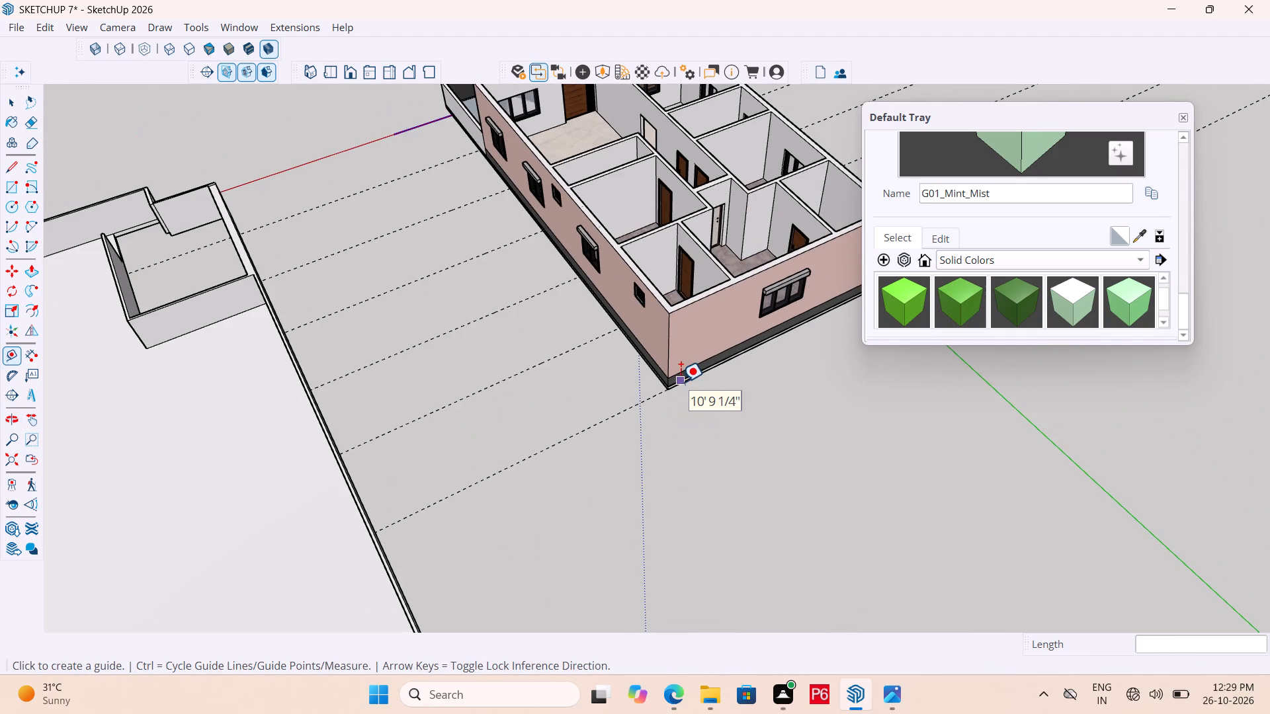
Save the model with the row of guides.
{"action": "key", "text": "ctrl+s"}
{"action": "key", "text": "ctrl+s"}
{"action": "key", "text": "ctrl+s"}
{"action": "key", "text": "ctrl+s"}
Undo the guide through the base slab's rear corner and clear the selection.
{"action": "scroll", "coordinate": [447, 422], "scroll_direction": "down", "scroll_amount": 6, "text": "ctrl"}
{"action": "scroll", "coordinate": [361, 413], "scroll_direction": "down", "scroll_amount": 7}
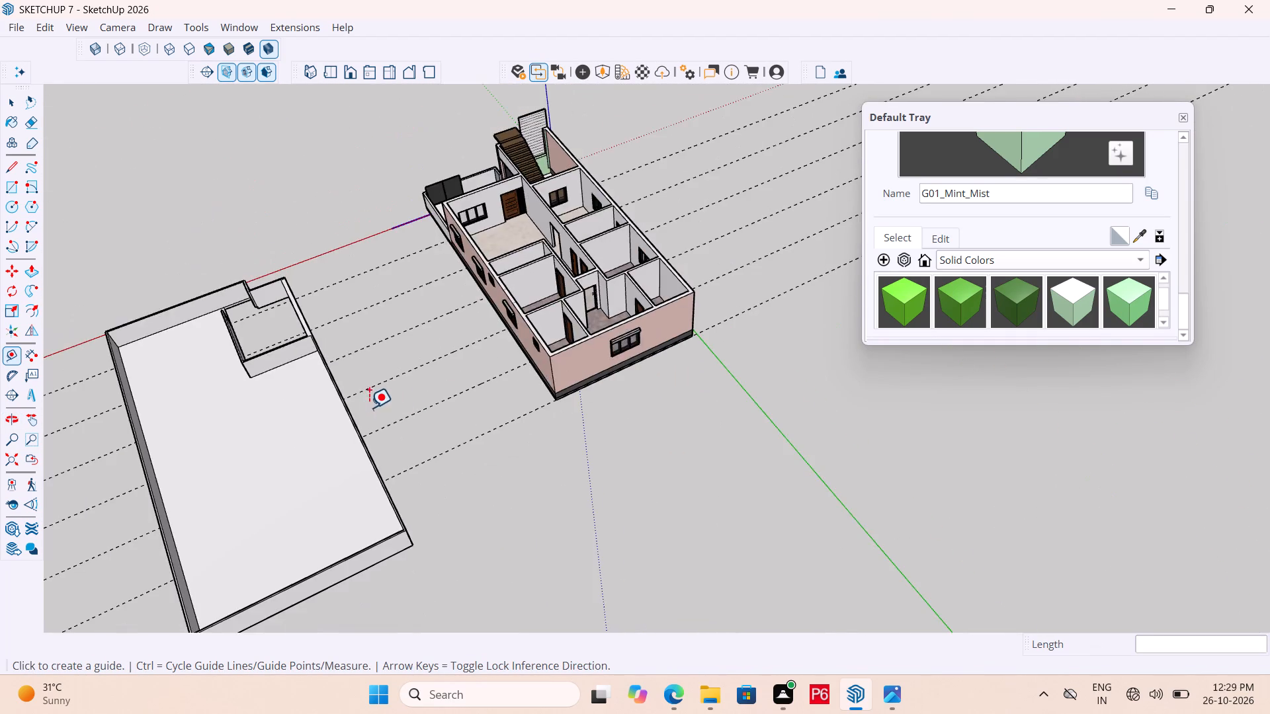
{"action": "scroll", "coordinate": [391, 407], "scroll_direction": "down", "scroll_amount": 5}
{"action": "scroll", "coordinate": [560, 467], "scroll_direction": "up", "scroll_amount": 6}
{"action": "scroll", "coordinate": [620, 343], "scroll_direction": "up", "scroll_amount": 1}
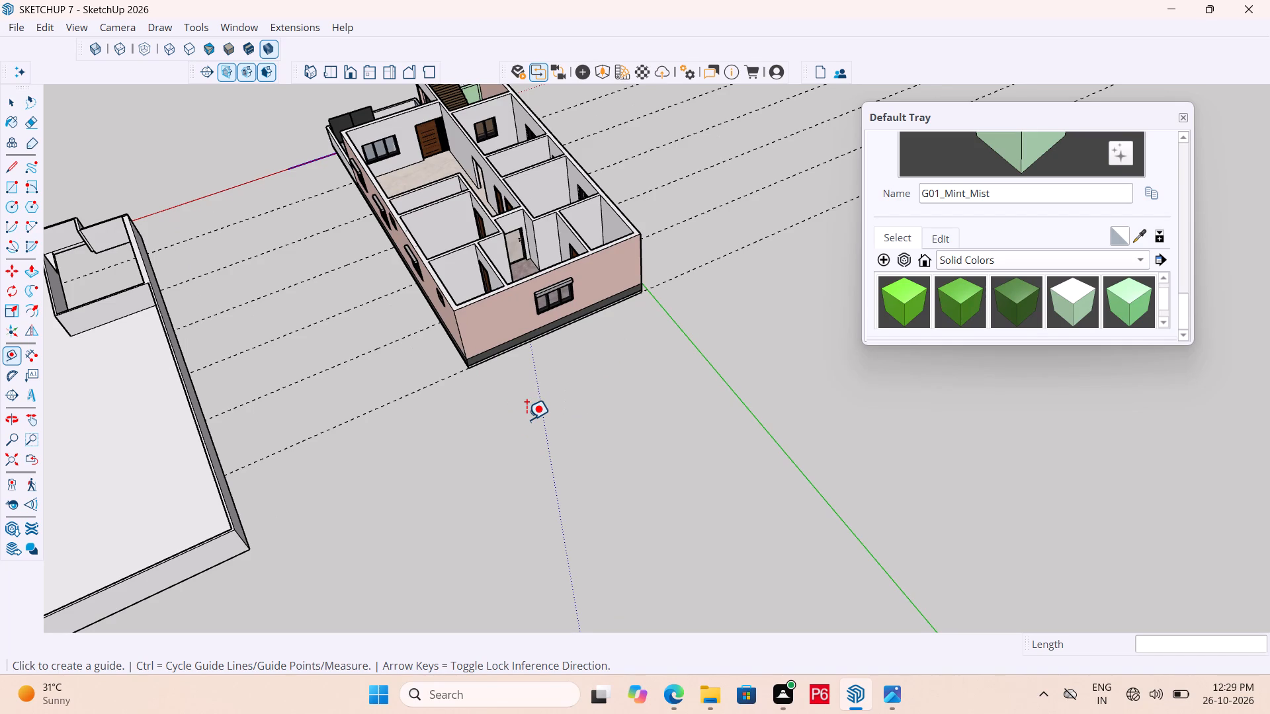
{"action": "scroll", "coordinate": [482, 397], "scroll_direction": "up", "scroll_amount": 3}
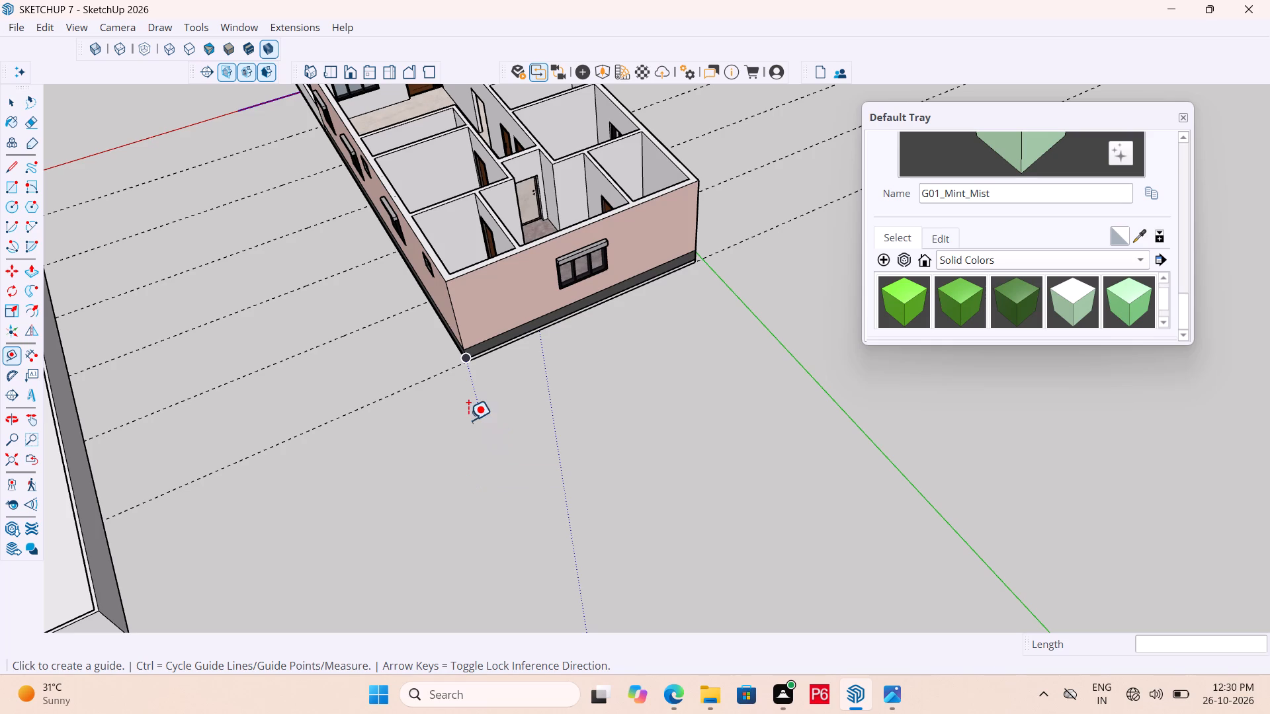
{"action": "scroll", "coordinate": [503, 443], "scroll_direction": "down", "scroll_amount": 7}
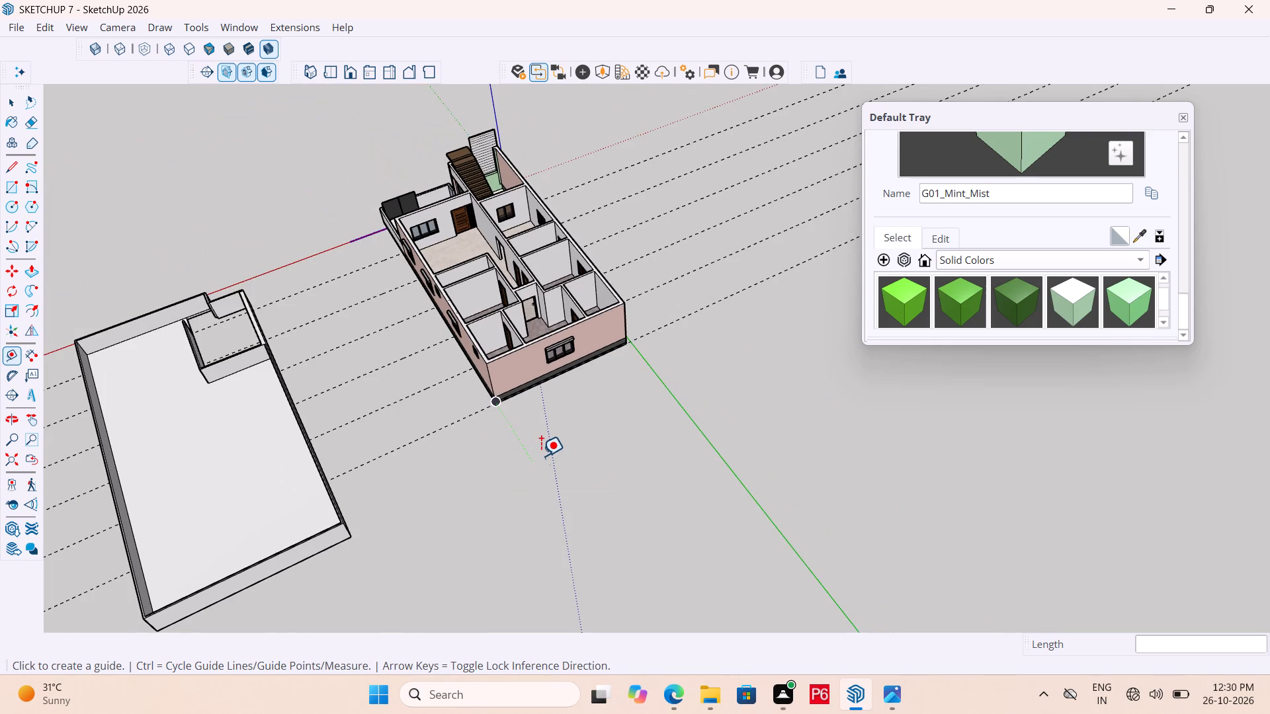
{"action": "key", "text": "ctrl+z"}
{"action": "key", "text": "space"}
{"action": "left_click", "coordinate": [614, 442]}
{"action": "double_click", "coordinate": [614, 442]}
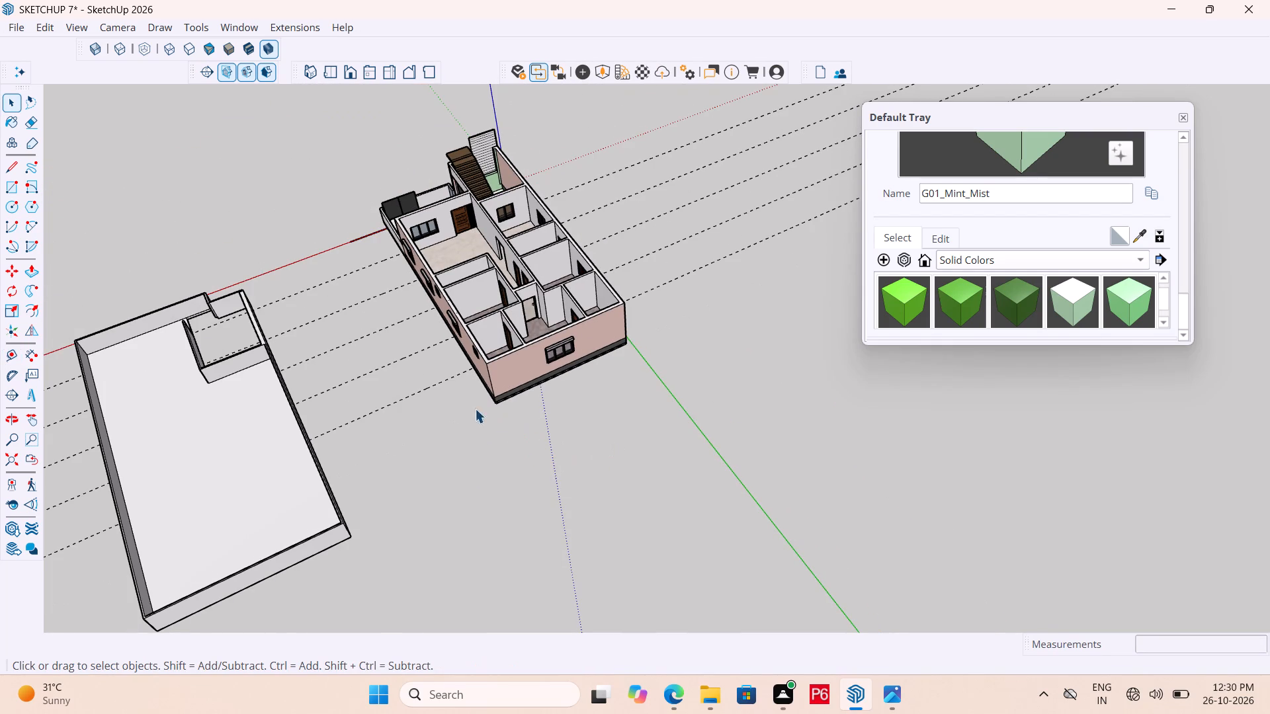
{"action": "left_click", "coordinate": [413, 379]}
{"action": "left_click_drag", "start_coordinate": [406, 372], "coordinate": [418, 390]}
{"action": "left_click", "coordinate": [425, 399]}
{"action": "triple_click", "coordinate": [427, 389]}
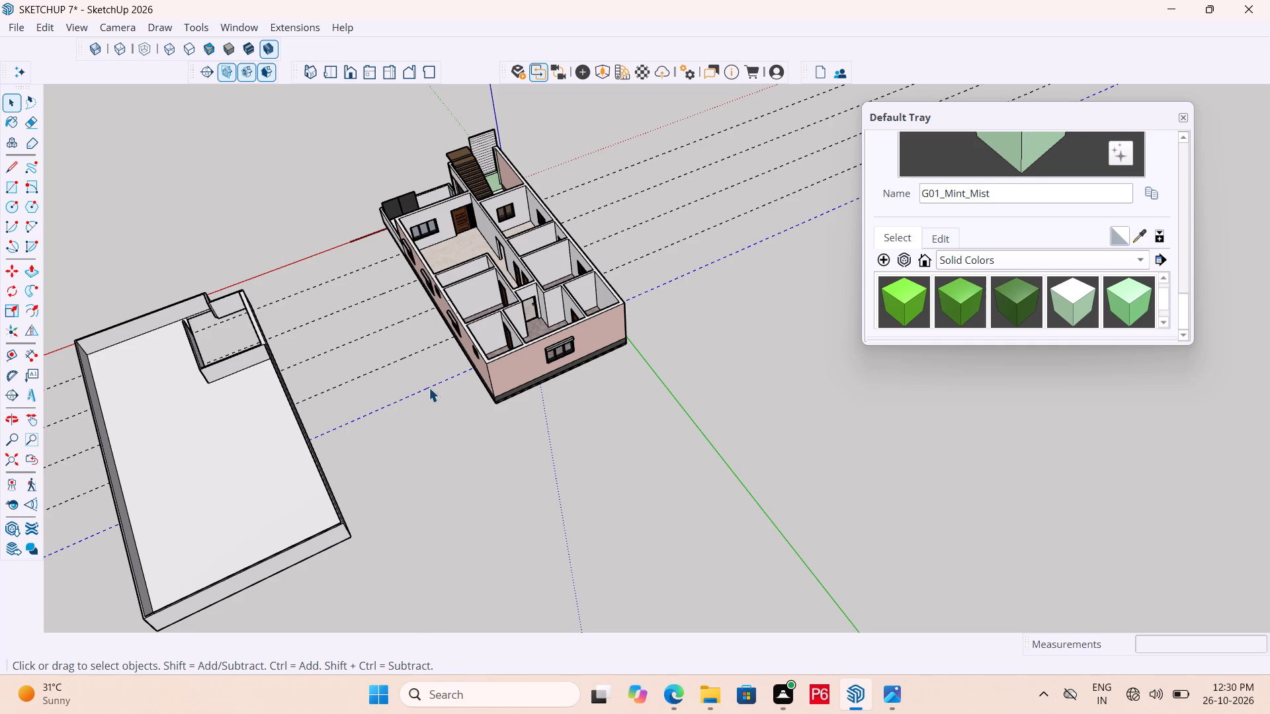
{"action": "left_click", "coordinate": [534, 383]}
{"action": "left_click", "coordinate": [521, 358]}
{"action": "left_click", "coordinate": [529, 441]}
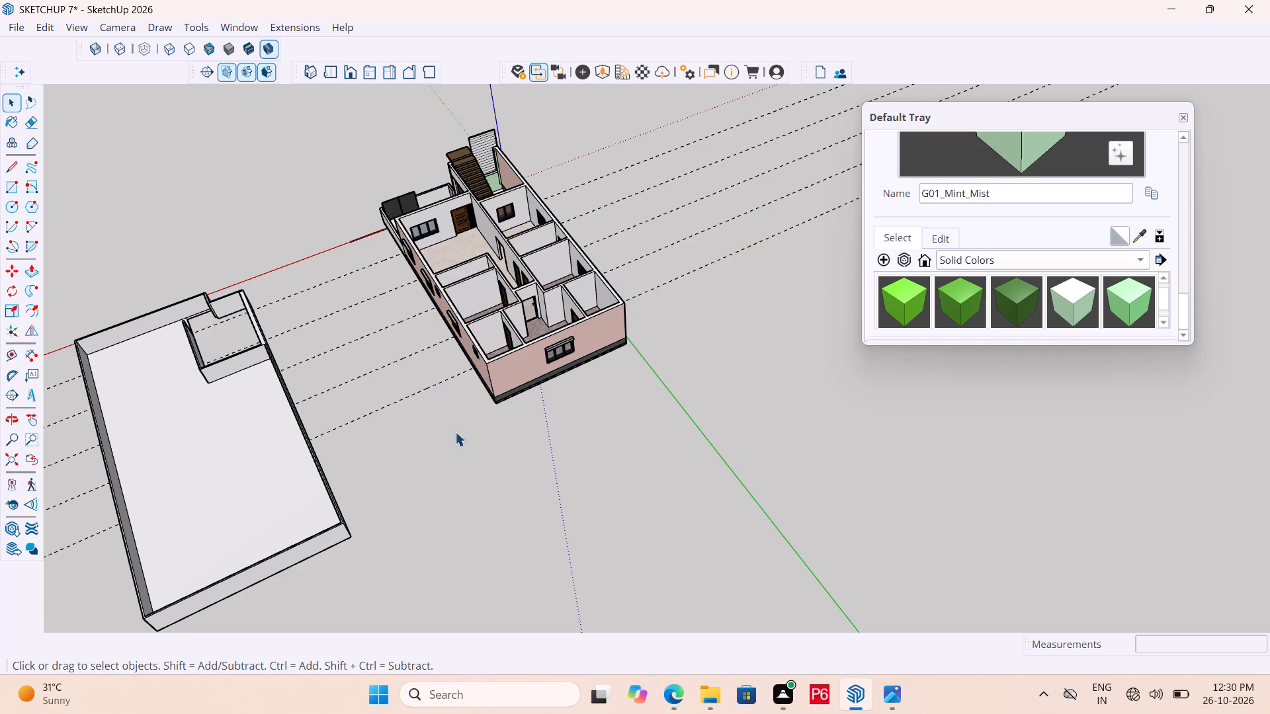
Draw a line outward from the base slab's rear corner, continuing the slab's long side edge.
{"action": "scroll", "coordinate": [558, 459], "scroll_direction": "up", "scroll_amount": 3}
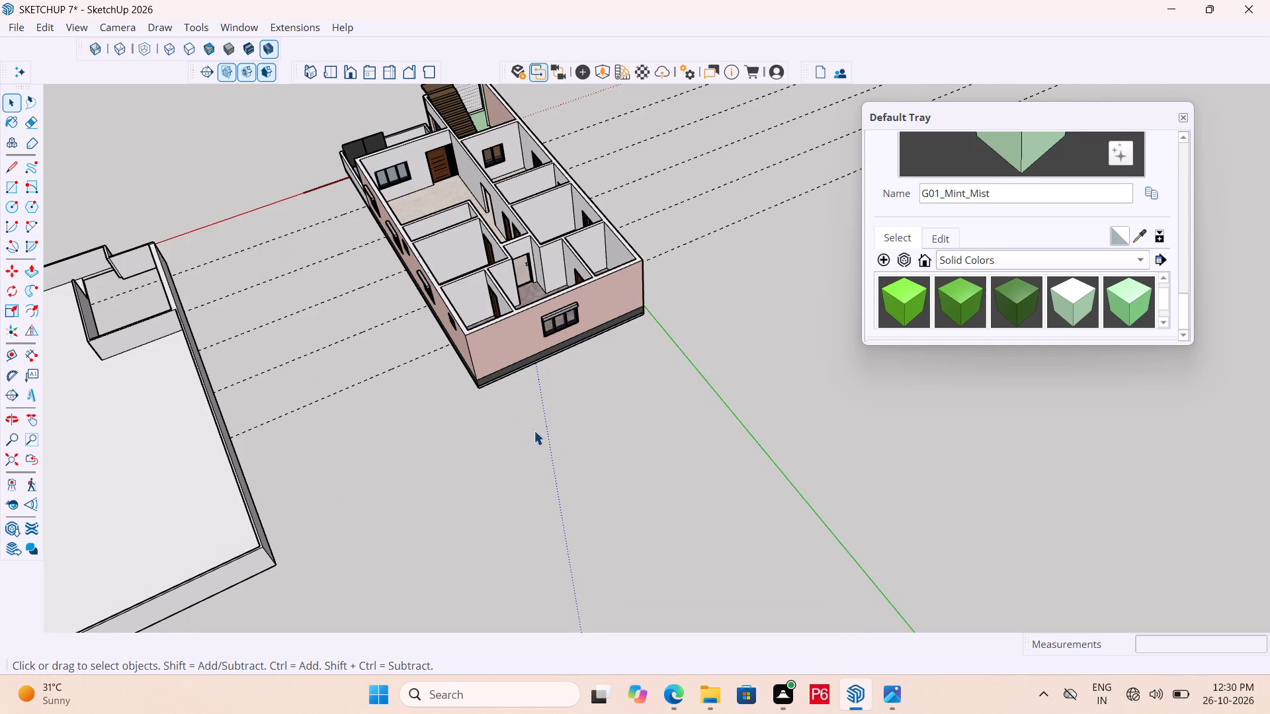
{"action": "scroll", "coordinate": [519, 404], "scroll_direction": "up", "scroll_amount": 6}
{"action": "key", "text": "l"}
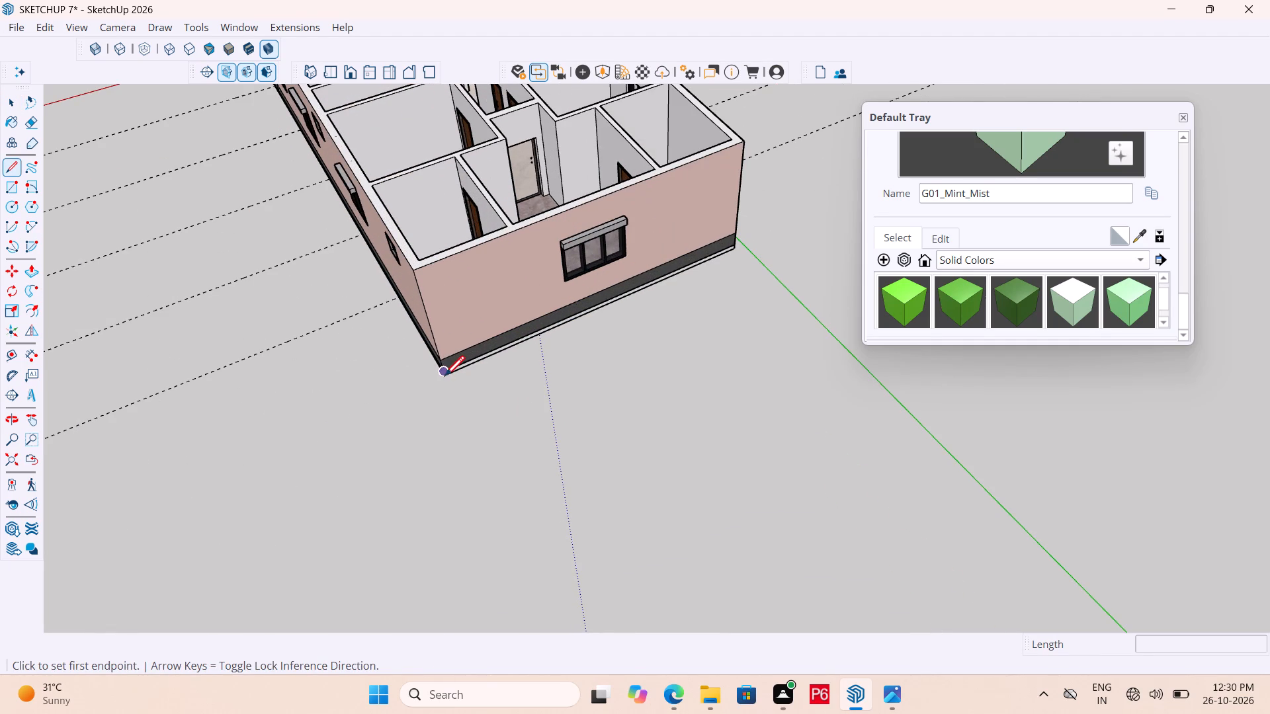
{"action": "left_click", "coordinate": [444, 378]}
{"action": "left_click", "coordinate": [507, 473]}
{"action": "key", "text": "space"}
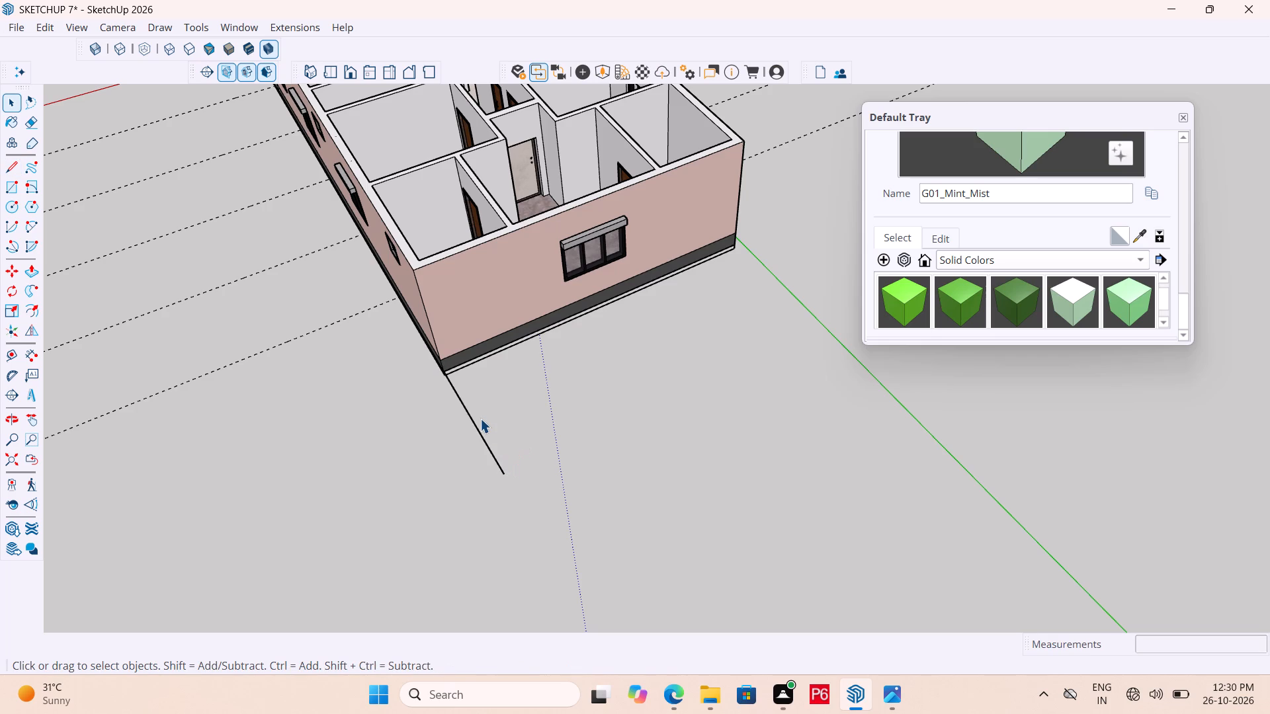
Place two guides parallel to the new rear line across the house's width, spaced 10' apart starting from that line.
{"action": "key", "text": "t"}
{"action": "left_click", "coordinate": [476, 424]}
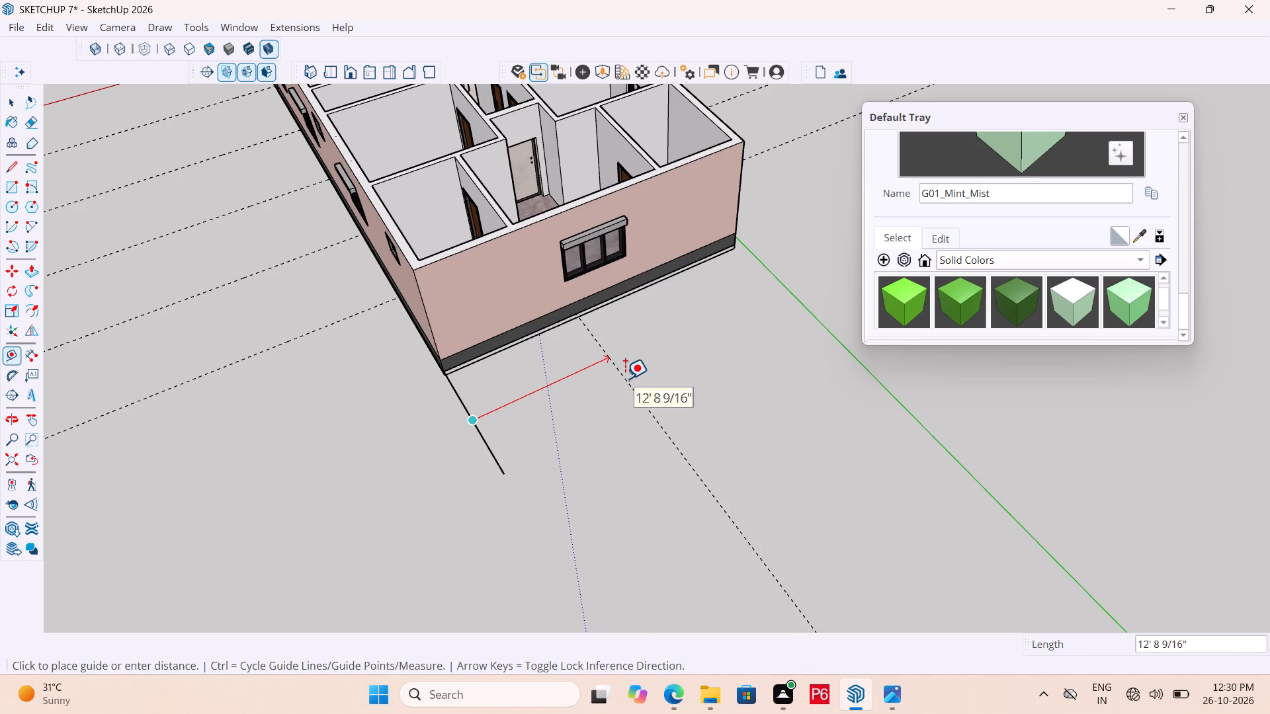
{"action": "type", "text": "10'"}
{"action": "key", "text": "Return"}
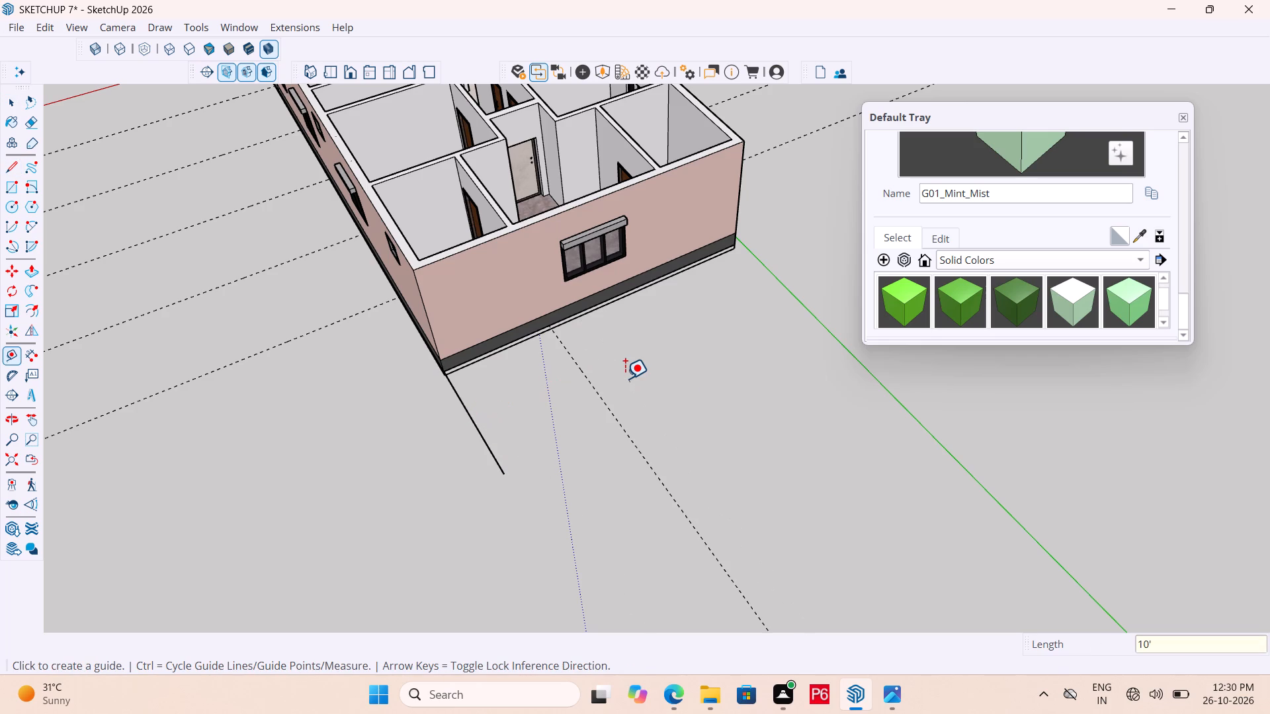
{"action": "left_click", "coordinate": [609, 405]}
{"action": "type", "text": "10'"}
{"action": "key", "text": "Return"}
Place a third parallel guide about 10' further across, through the base slab's other rear corner beside the green axis.
{"action": "left_click", "coordinate": [701, 356]}
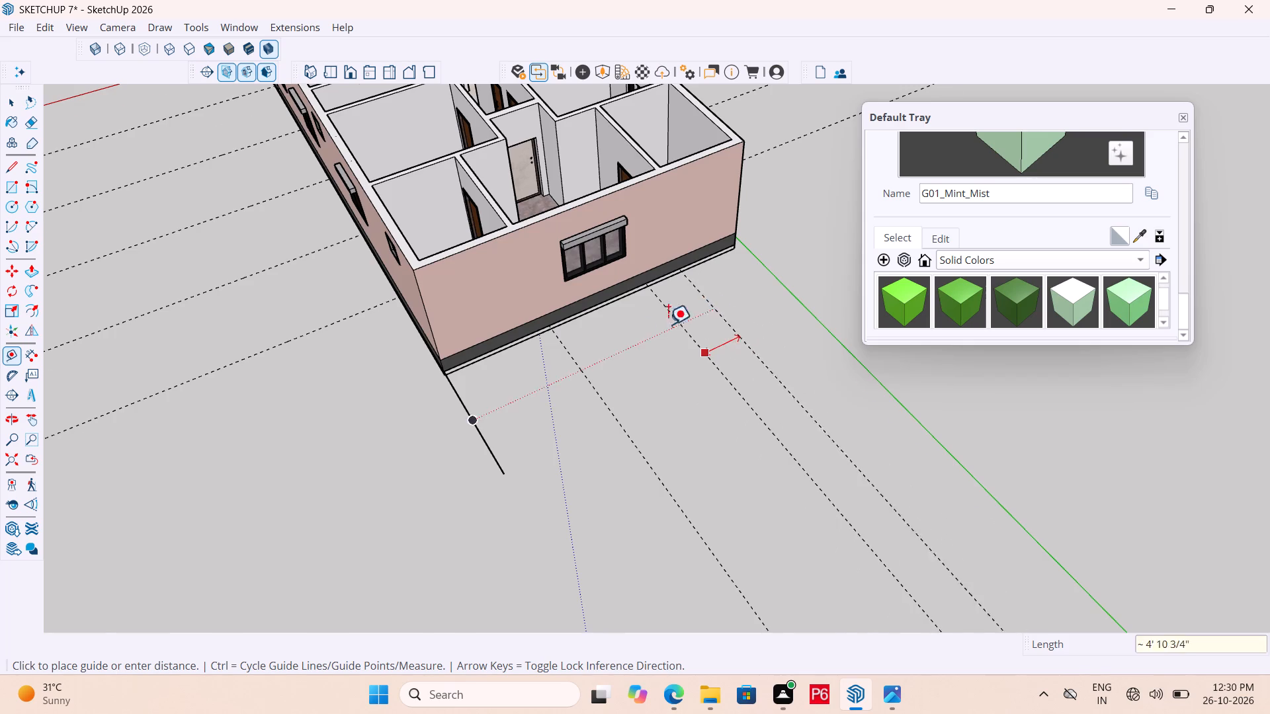
{"action": "scroll", "coordinate": [648, 332], "scroll_direction": "down", "scroll_amount": 6}
{"action": "scroll", "coordinate": [757, 278], "scroll_direction": "up", "scroll_amount": 12}
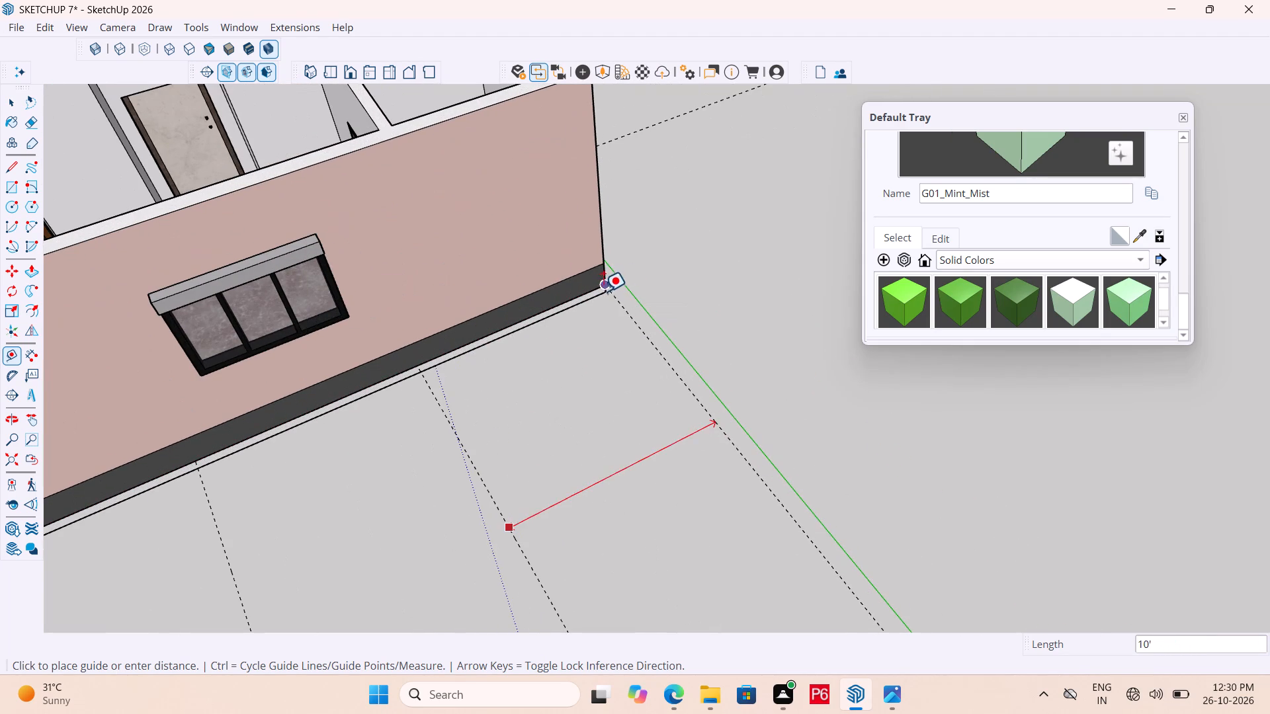
{"action": "left_click", "coordinate": [607, 295]}
Save the model with the guides across the house's width.
{"action": "scroll", "coordinate": [659, 292], "scroll_direction": "down", "scroll_amount": 5}
{"action": "key", "text": "ctrl+s"}
{"action": "key", "text": "ctrl+s"}
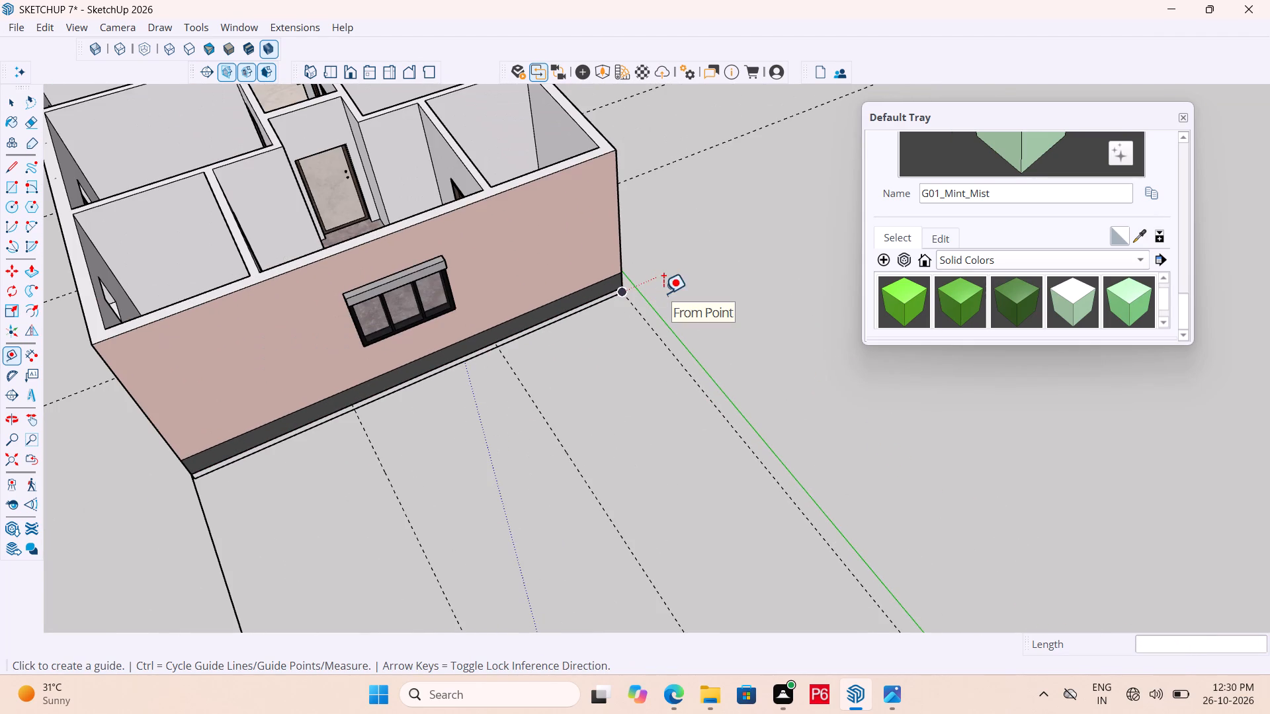
{"action": "key", "text": "ctrl+s"}
{"action": "key", "text": "ctrl+s"}
{"action": "key", "text": "ctrl+s"}
{"action": "key", "text": "ctrl+s"}
{"action": "key", "text": "ctrl+s"}
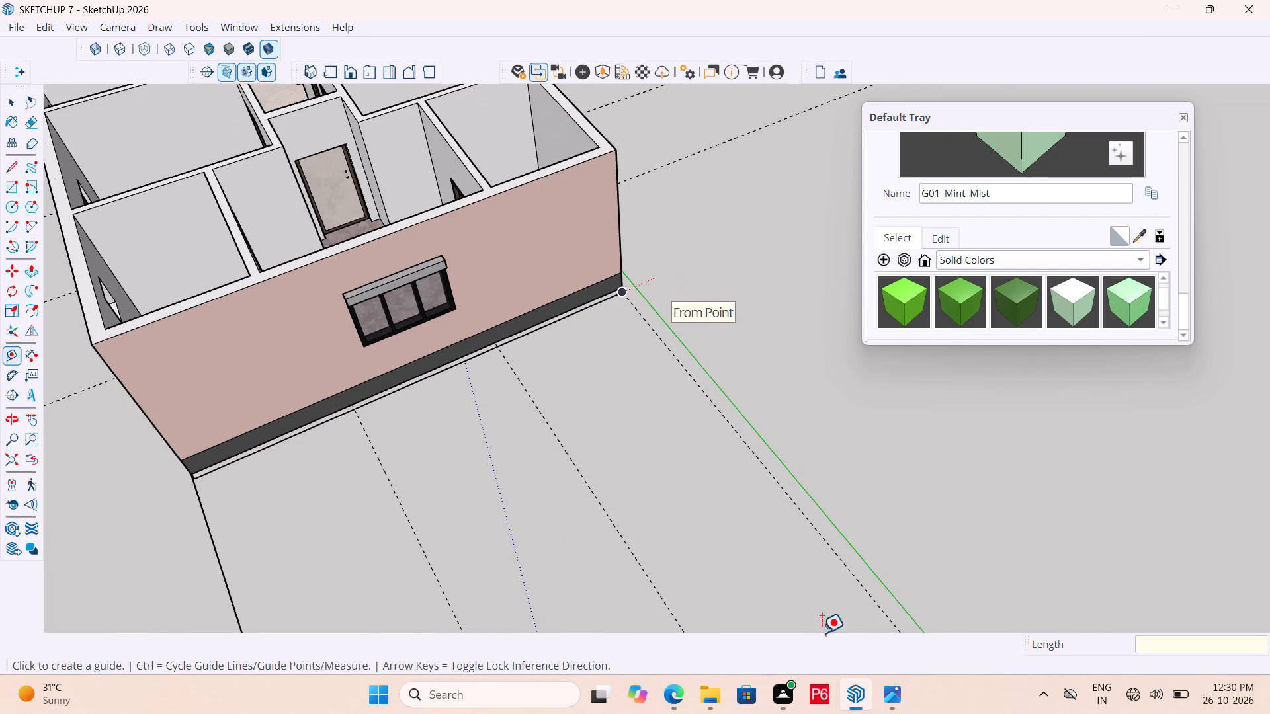